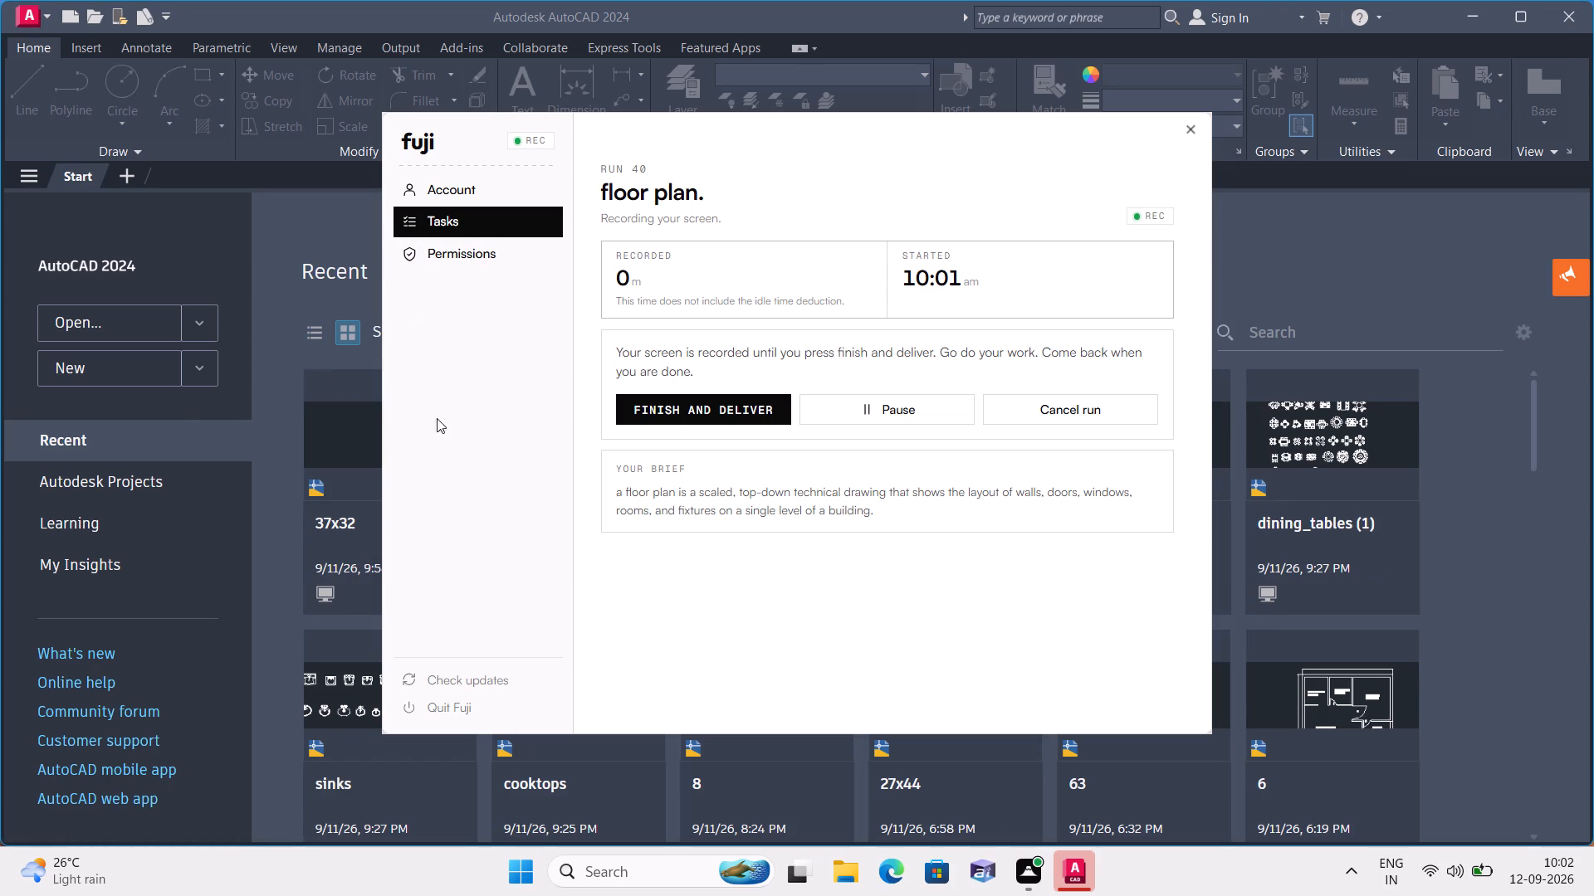
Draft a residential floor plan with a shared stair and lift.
Create a new blank drawing.
{"action": "left_click", "coordinate": [111, 356]}
{"action": "left_click", "coordinate": [111, 356]}
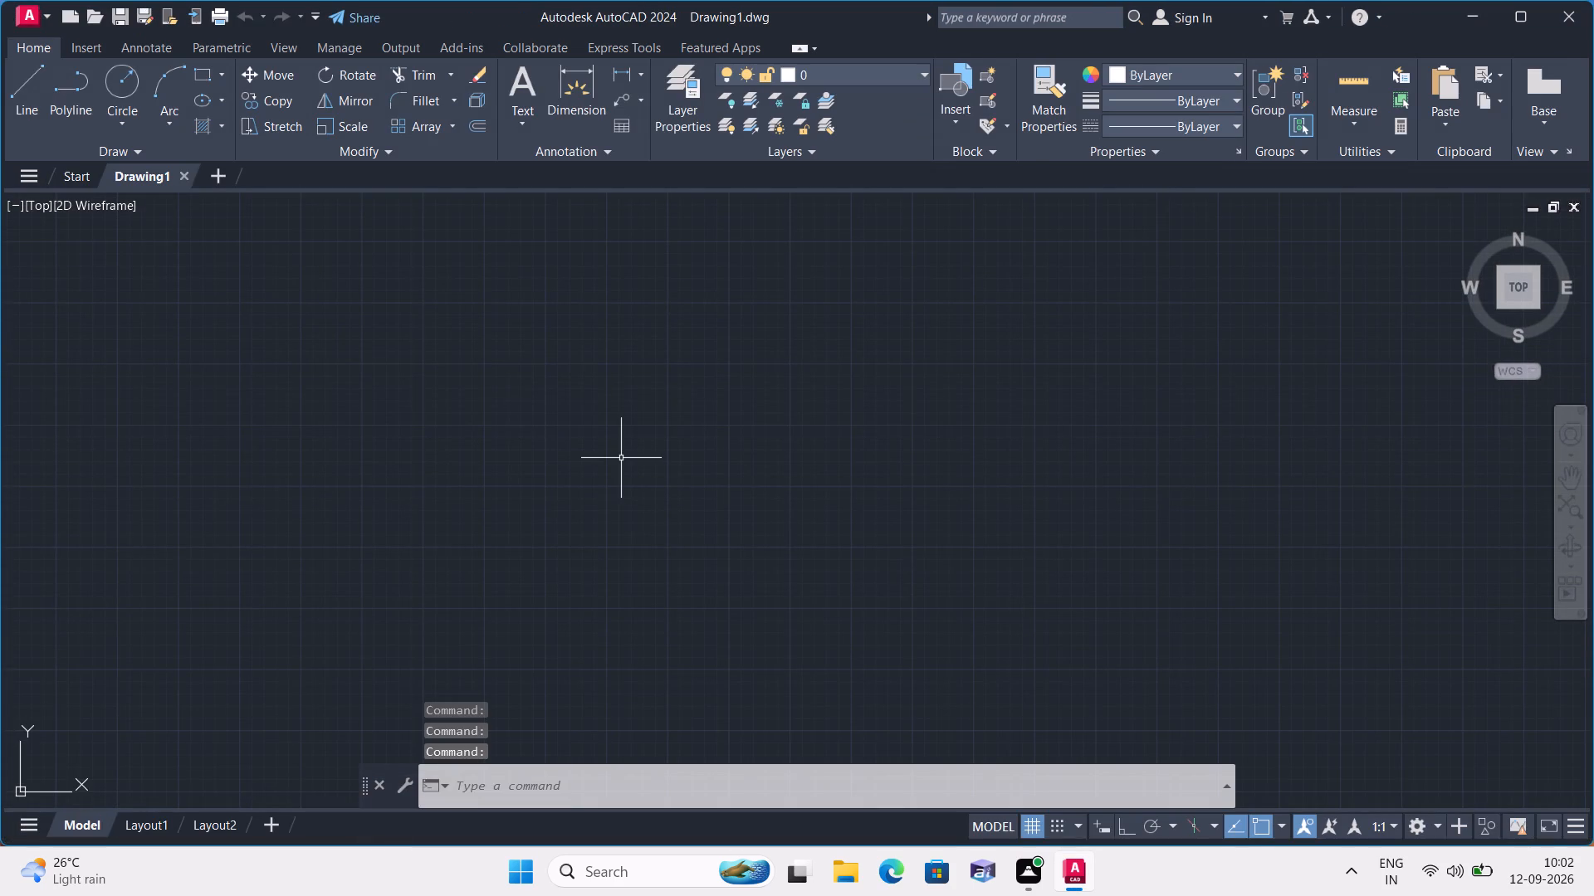
Configure the drawing units to Engineering length with 0'-0" precision, keeping Millimeters as the insertion scale.
{"action": "type", "text": "un"}
{"action": "key", "text": "space"}
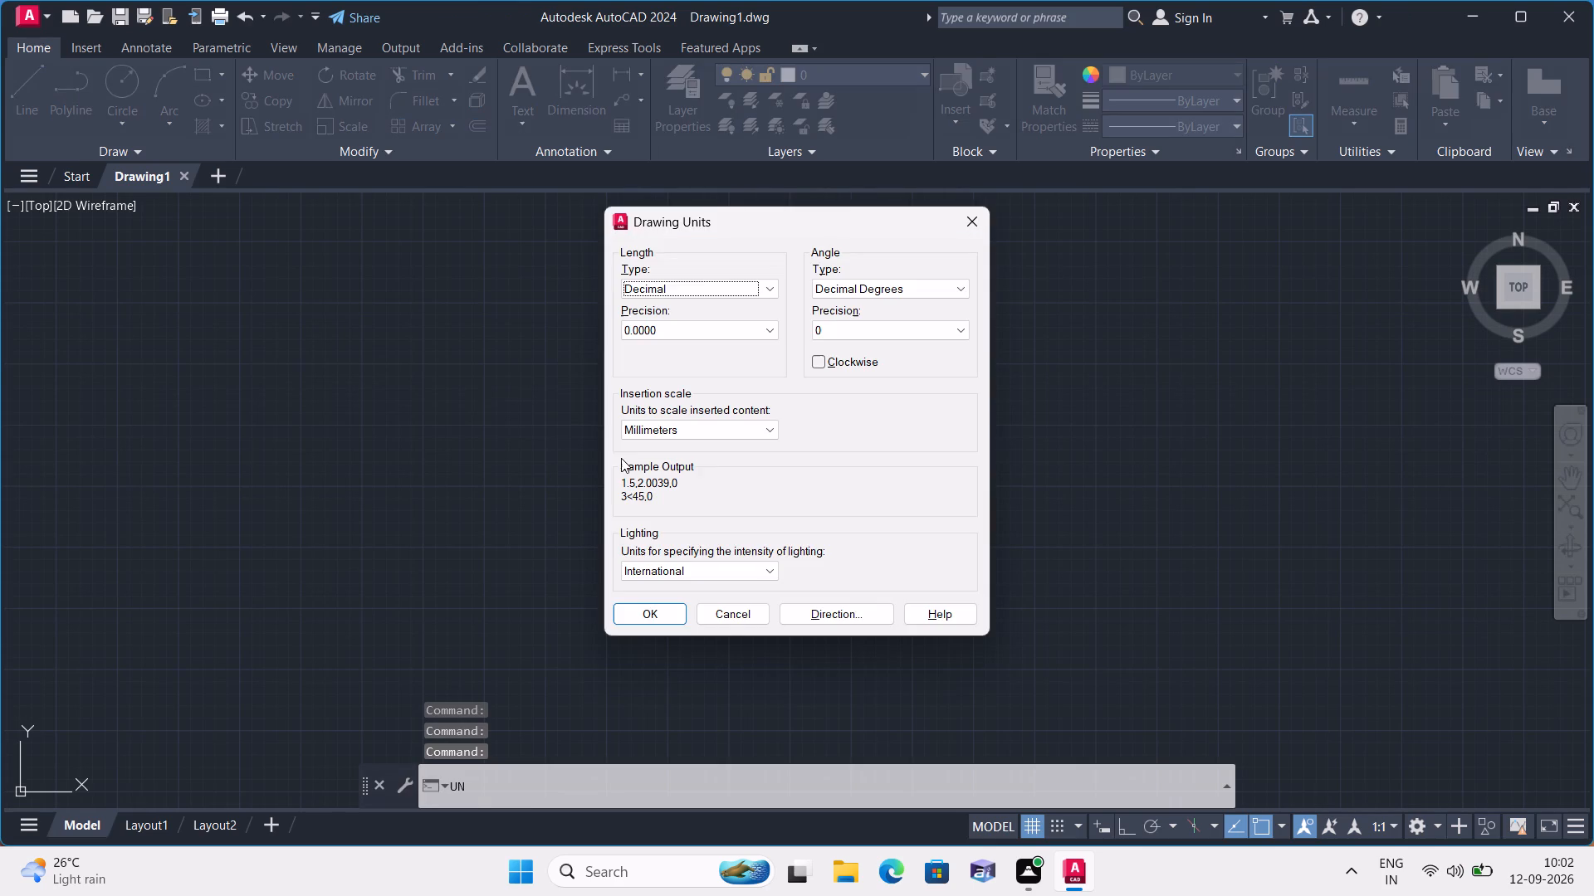
{"action": "left_click", "coordinate": [682, 295]}
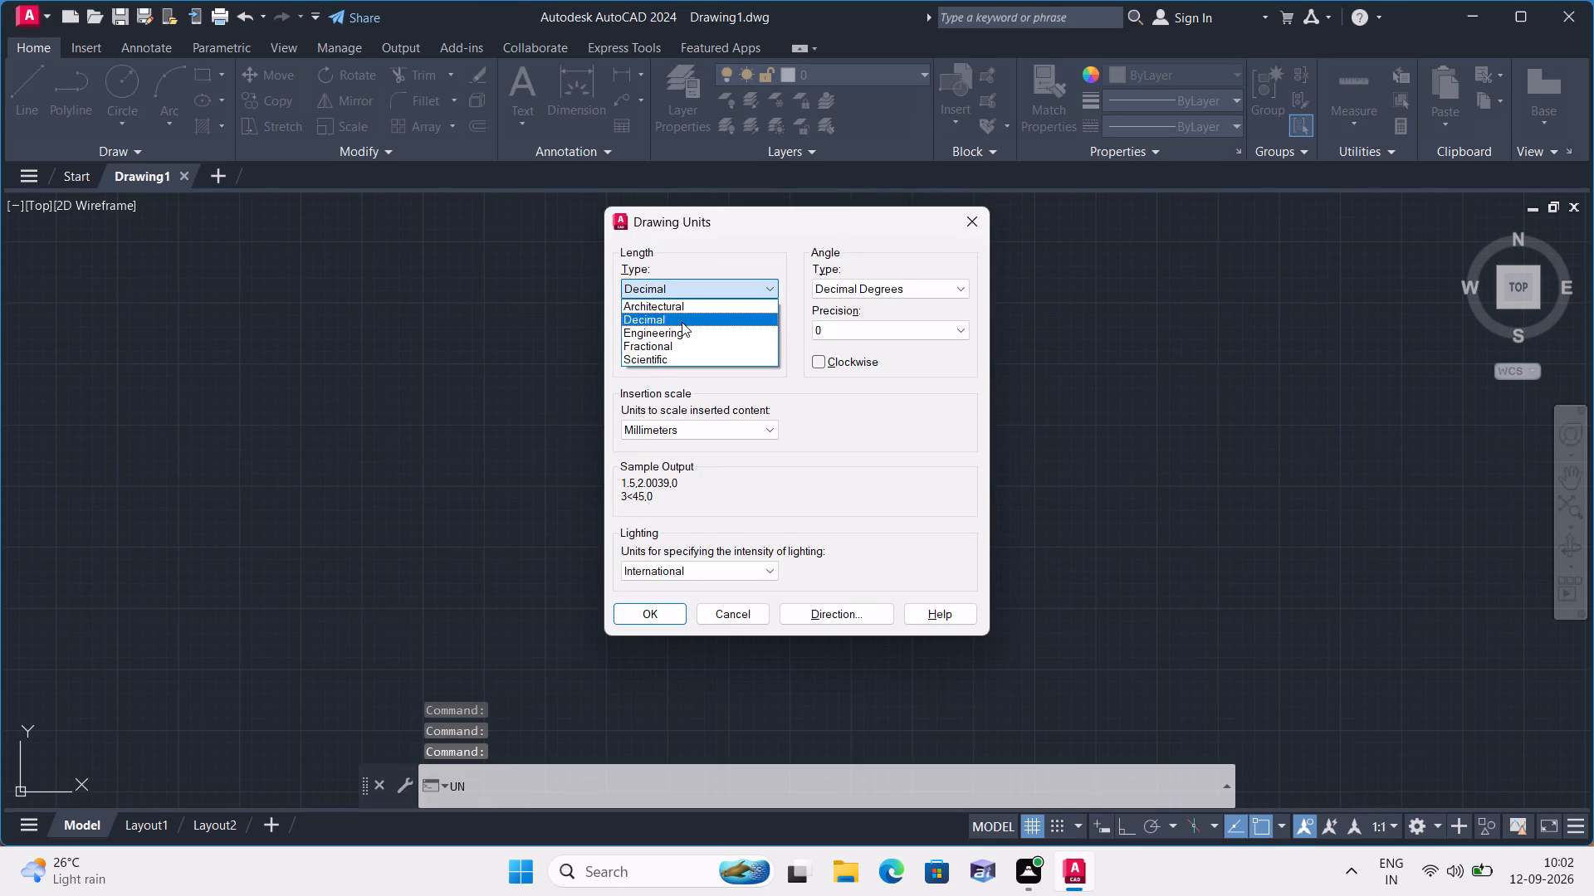
{"action": "left_click", "coordinate": [682, 329]}
{"action": "left_click", "coordinate": [681, 326]}
{"action": "left_click", "coordinate": [681, 343]}
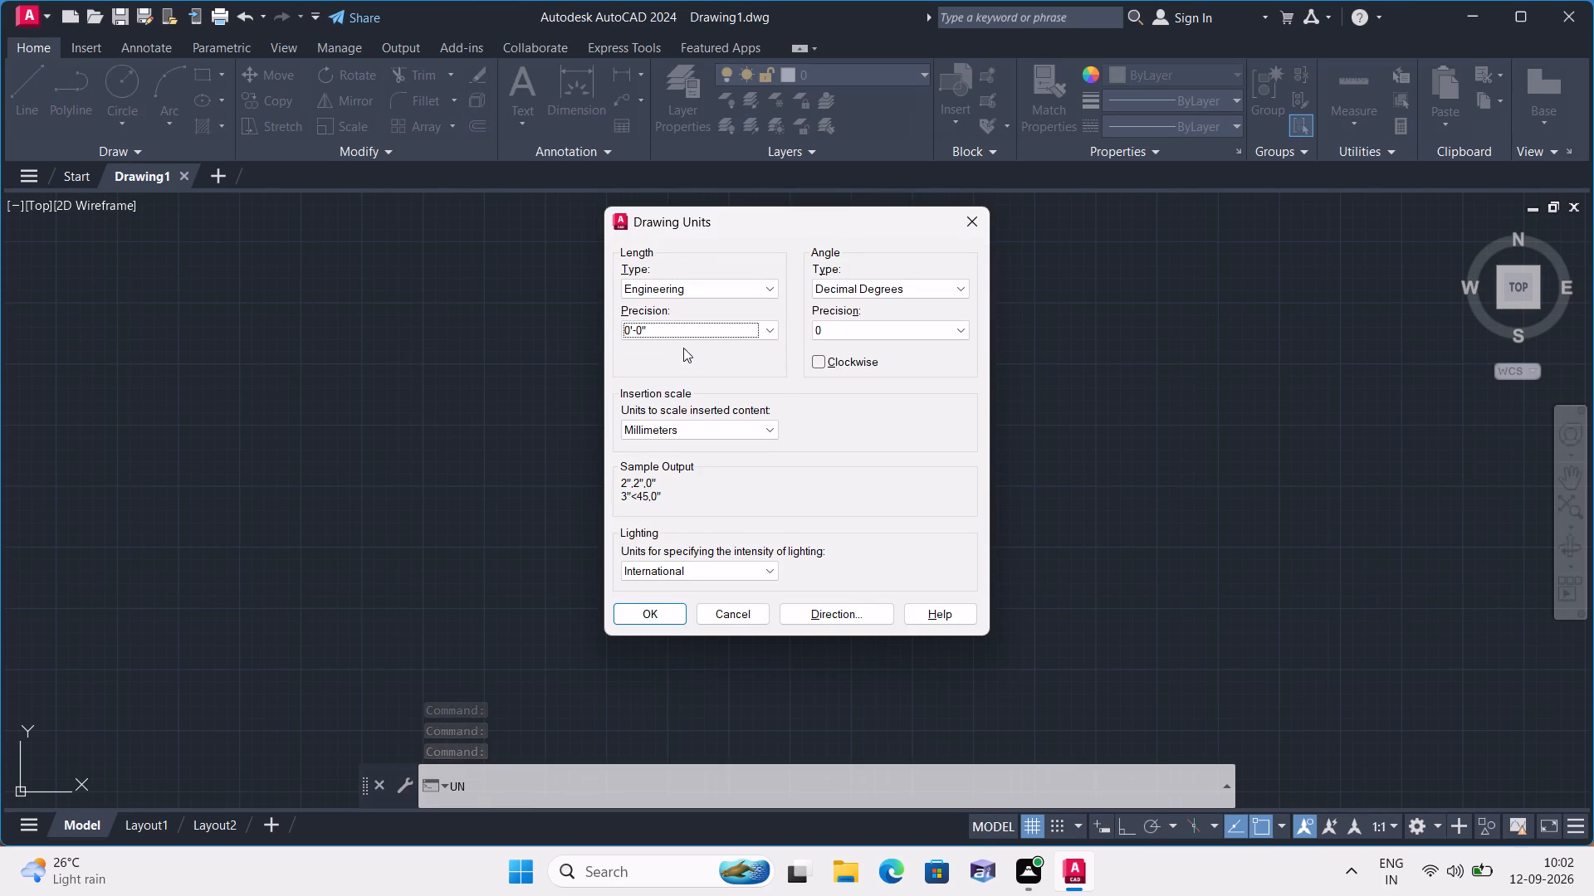
{"action": "left_click", "coordinate": [681, 426]}
{"action": "left_click", "coordinate": [672, 457]}
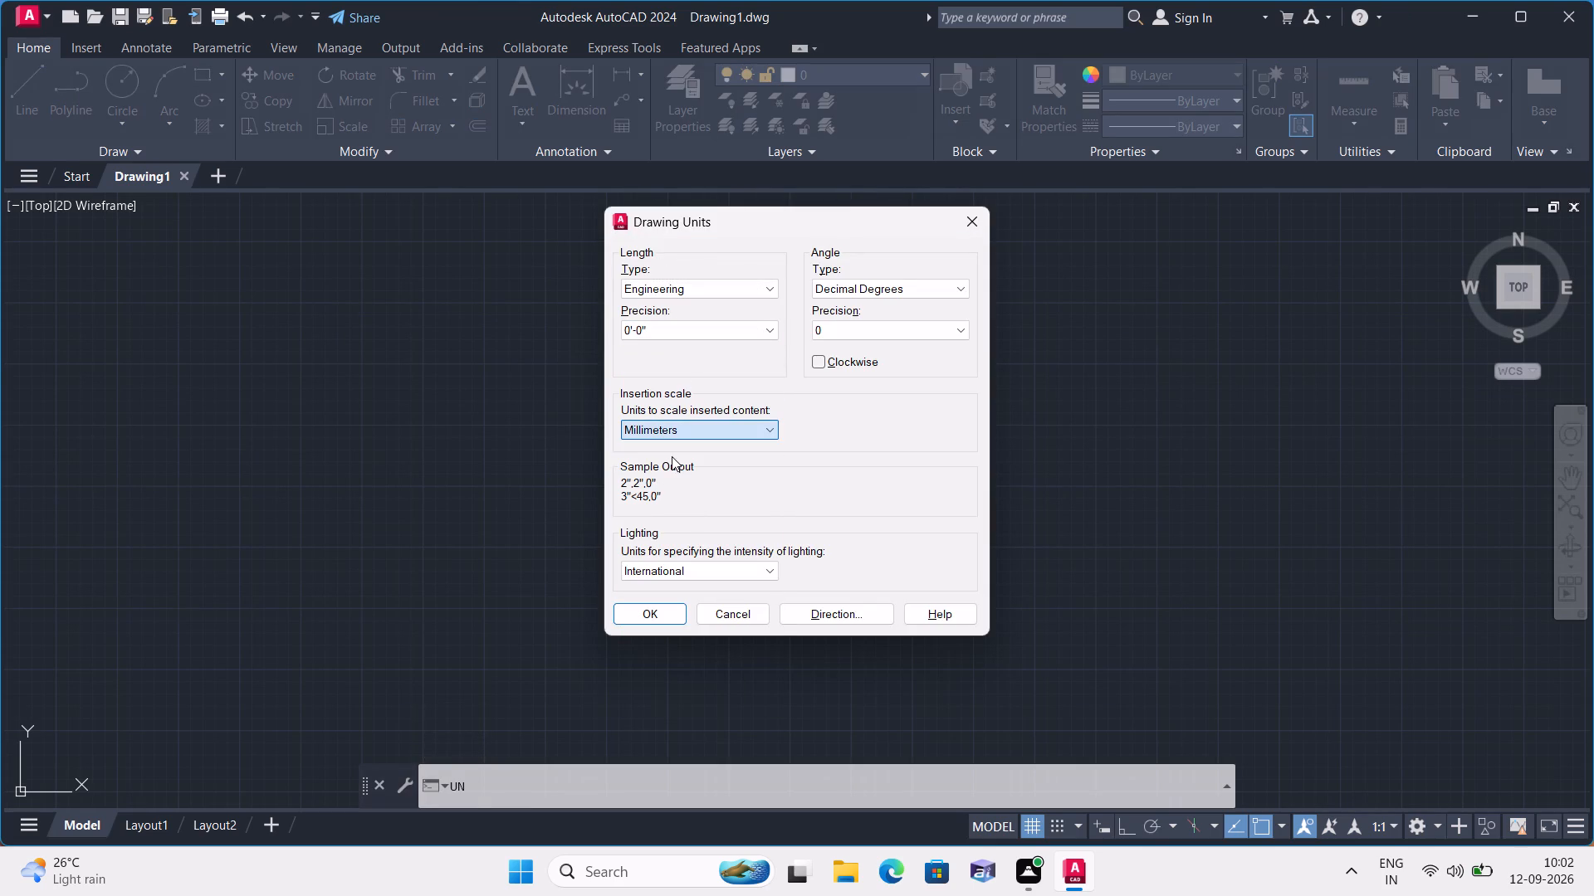
{"action": "left_click", "coordinate": [624, 611]}
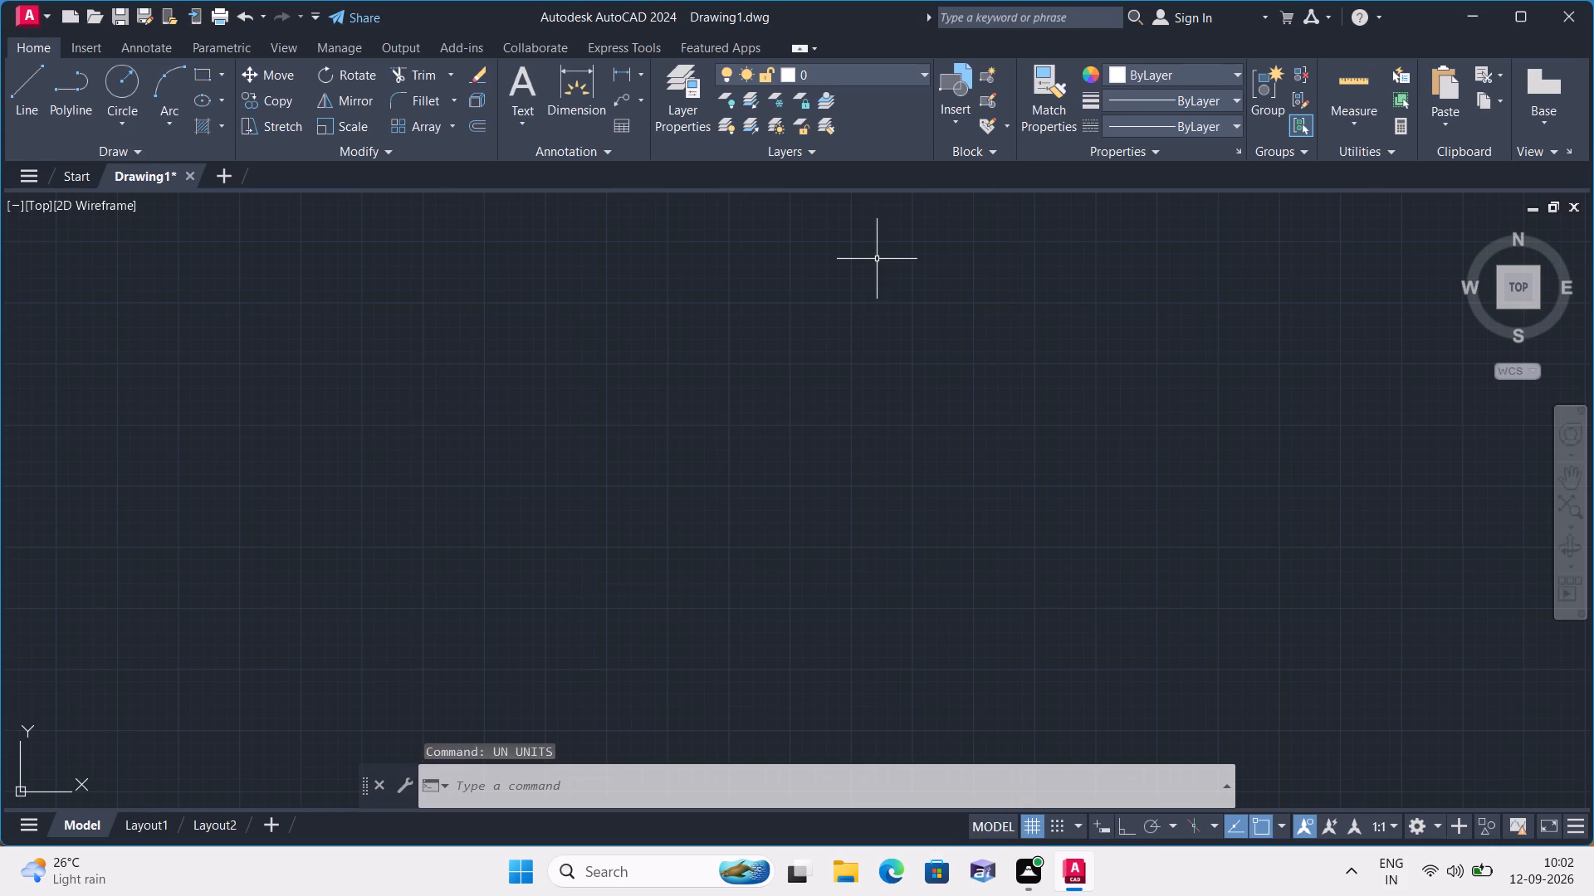
Set the model space limits from 0,0 to 1000,1000.
{"action": "type", "text": "lim"}
{"action": "key", "text": "space"}
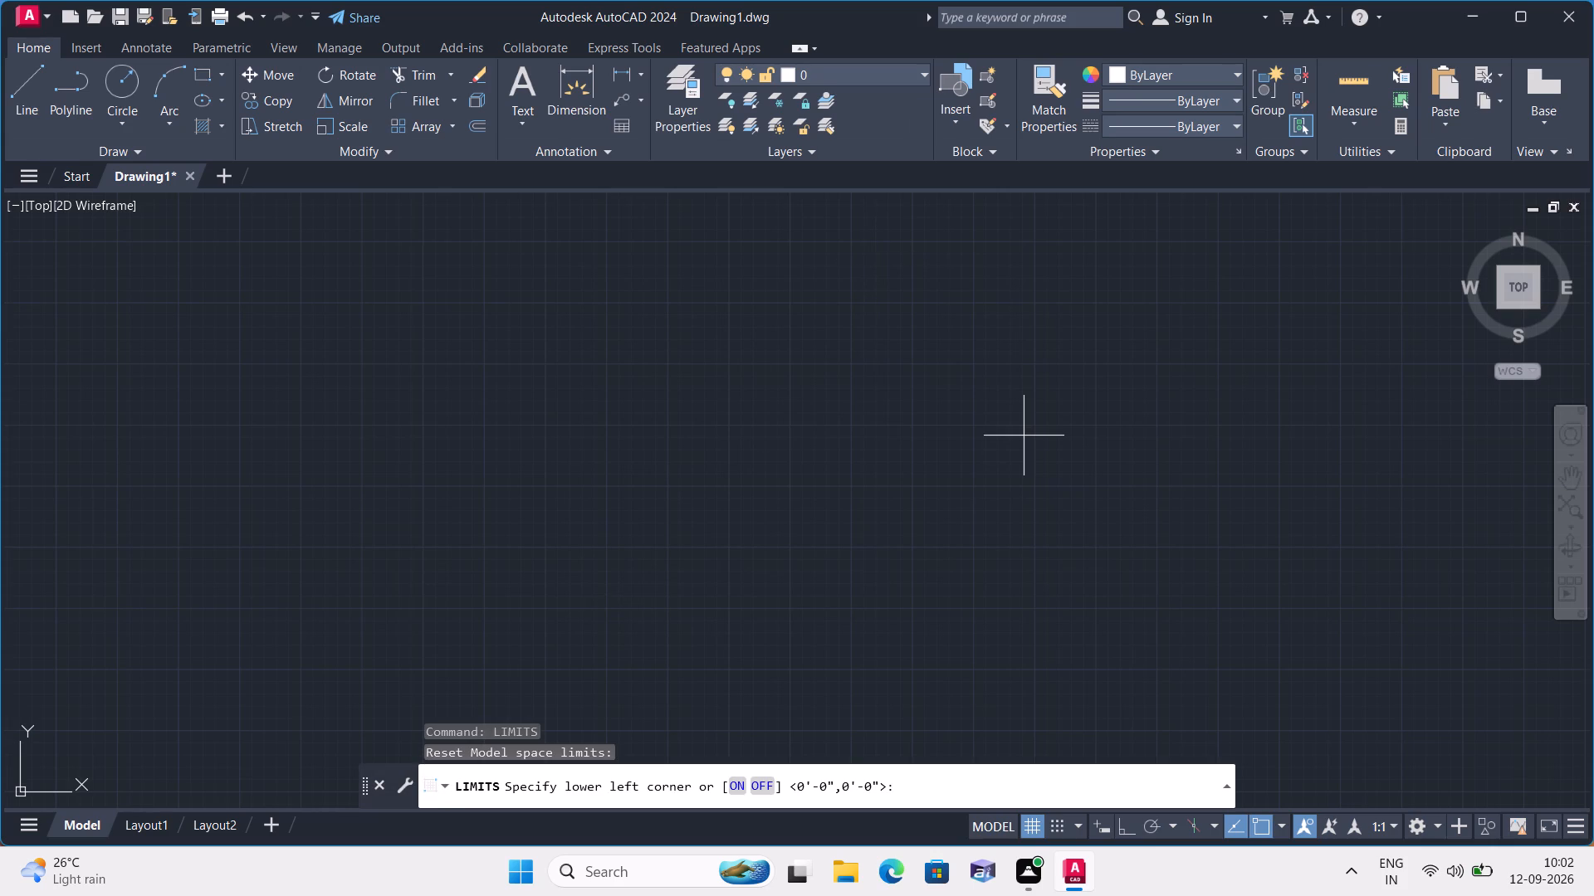
{"action": "type", "text": "0,0 1000,100"}
{"action": "type", "text": "0"}
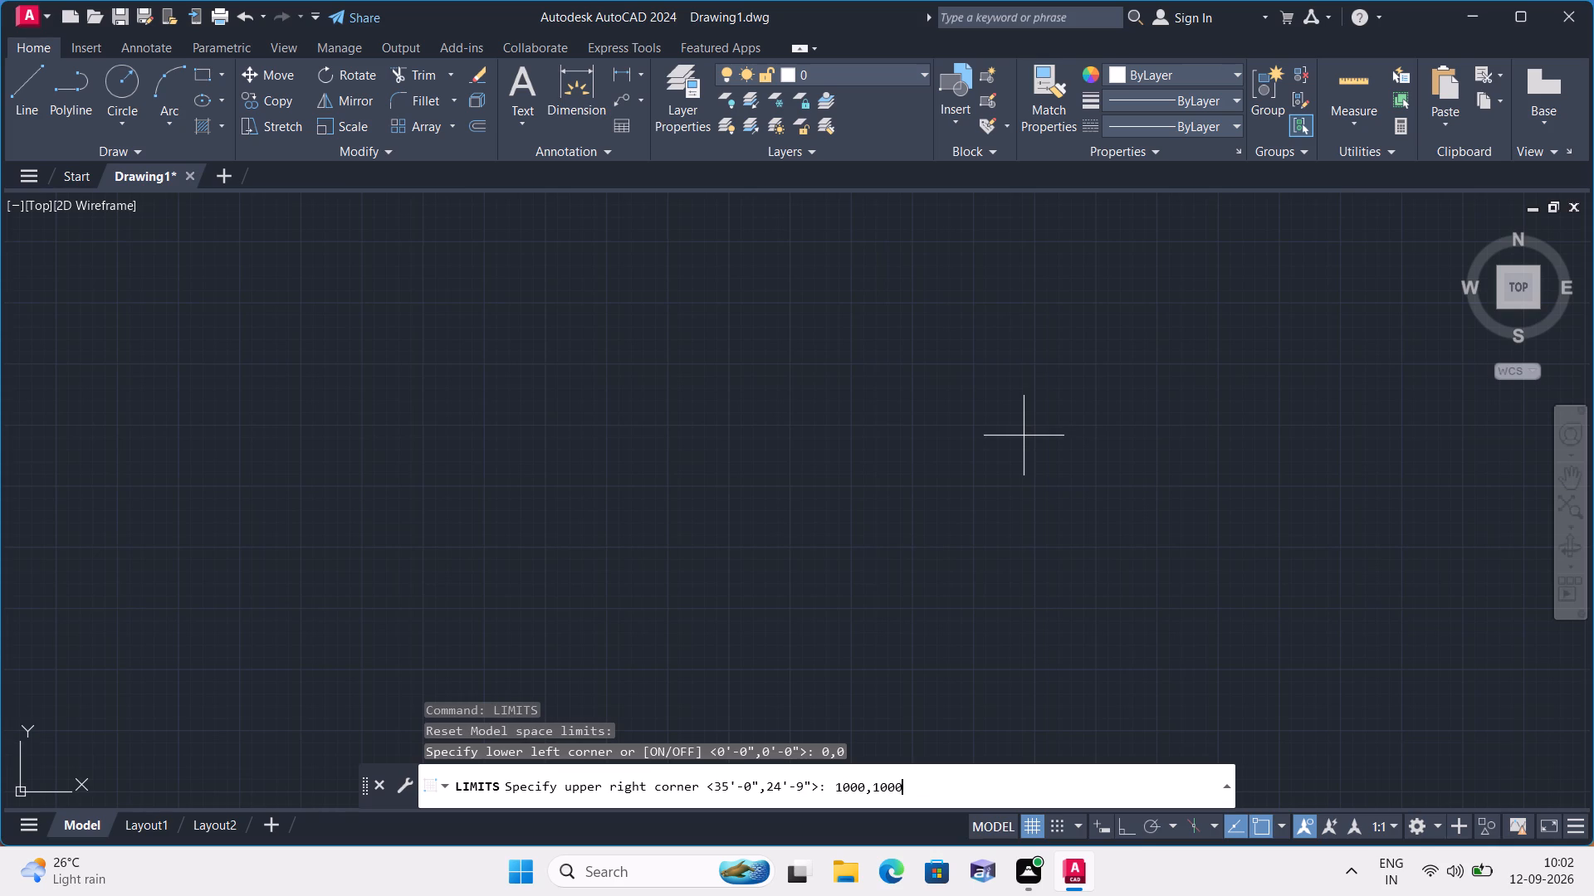
{"action": "key", "text": "space"}
Modify the ISO-25 dimension style's primary units to Engineering with 0'-0" precision and set the style current.
{"action": "type", "text": "d"}
{"action": "key", "text": "space"}
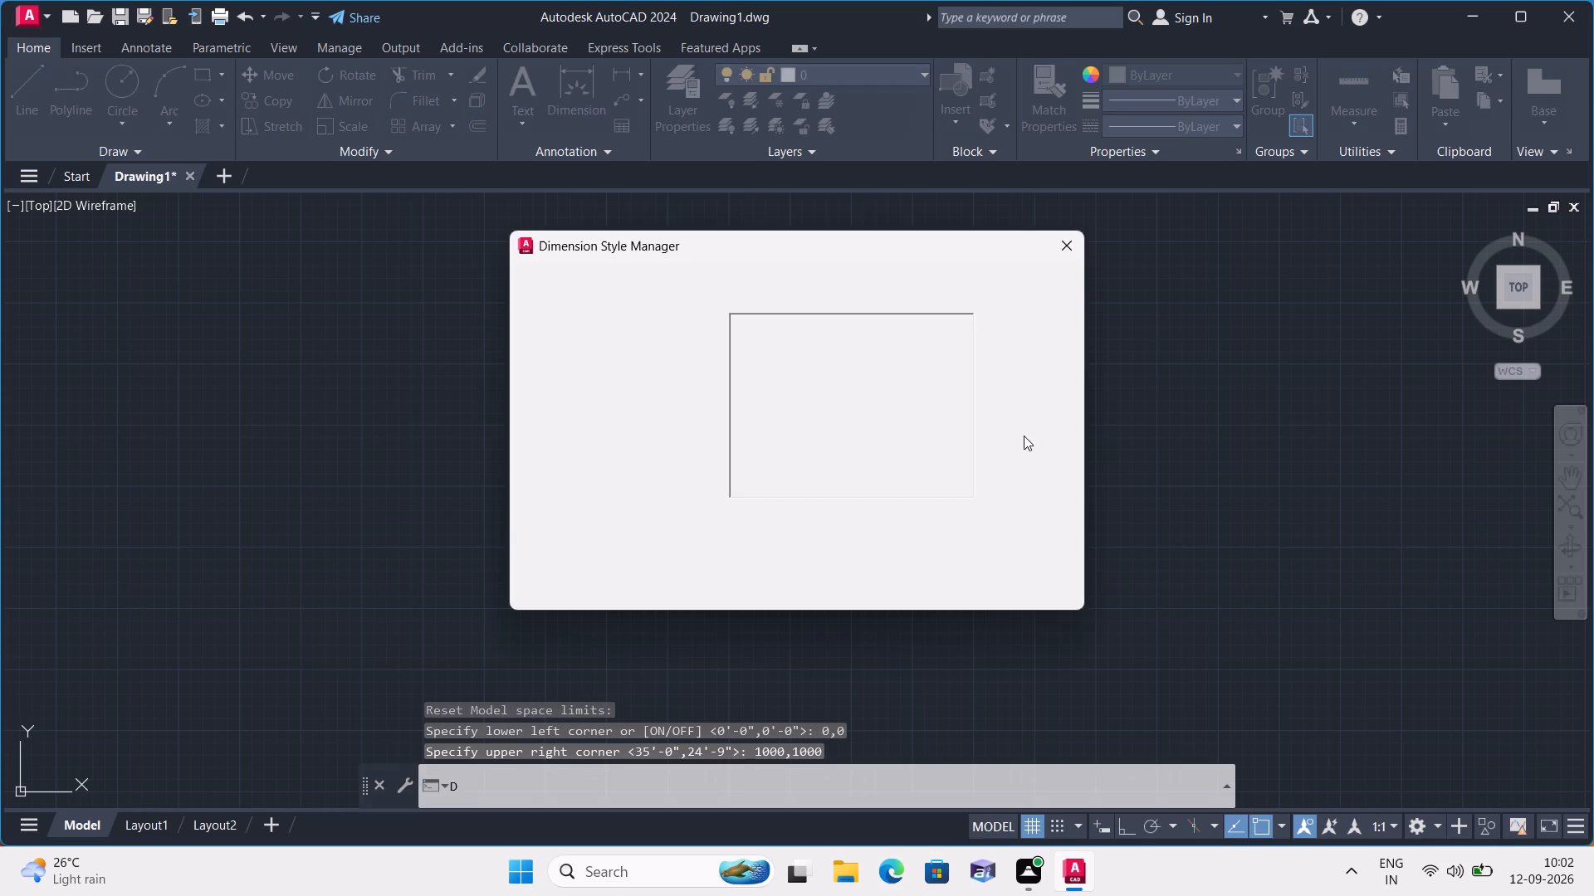
{"action": "left_click", "coordinate": [1024, 381]}
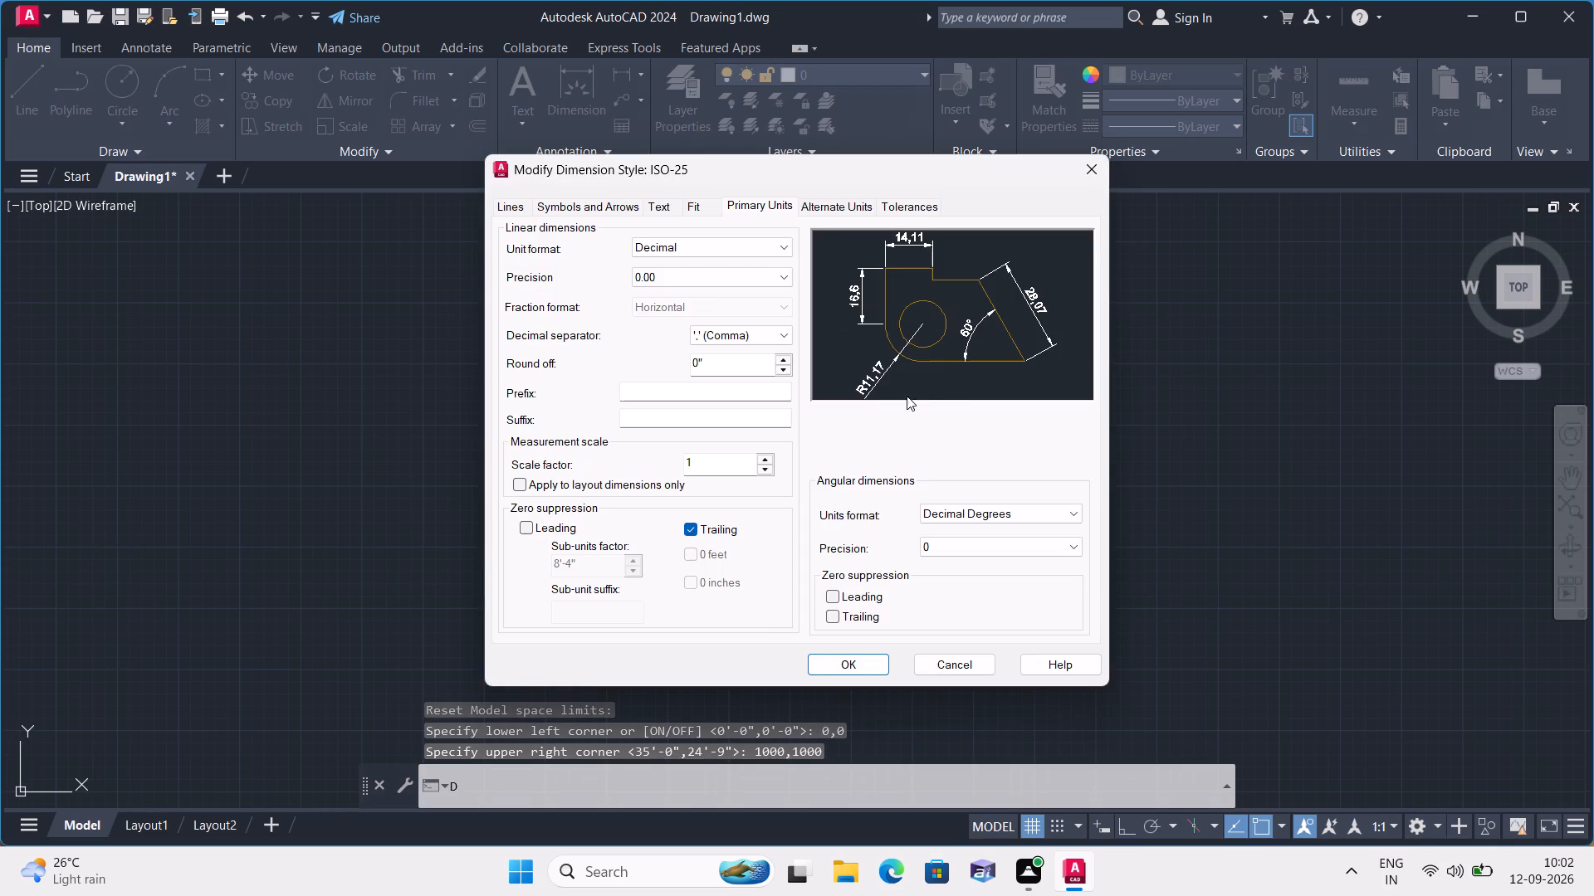
{"action": "left_click", "coordinate": [705, 251]}
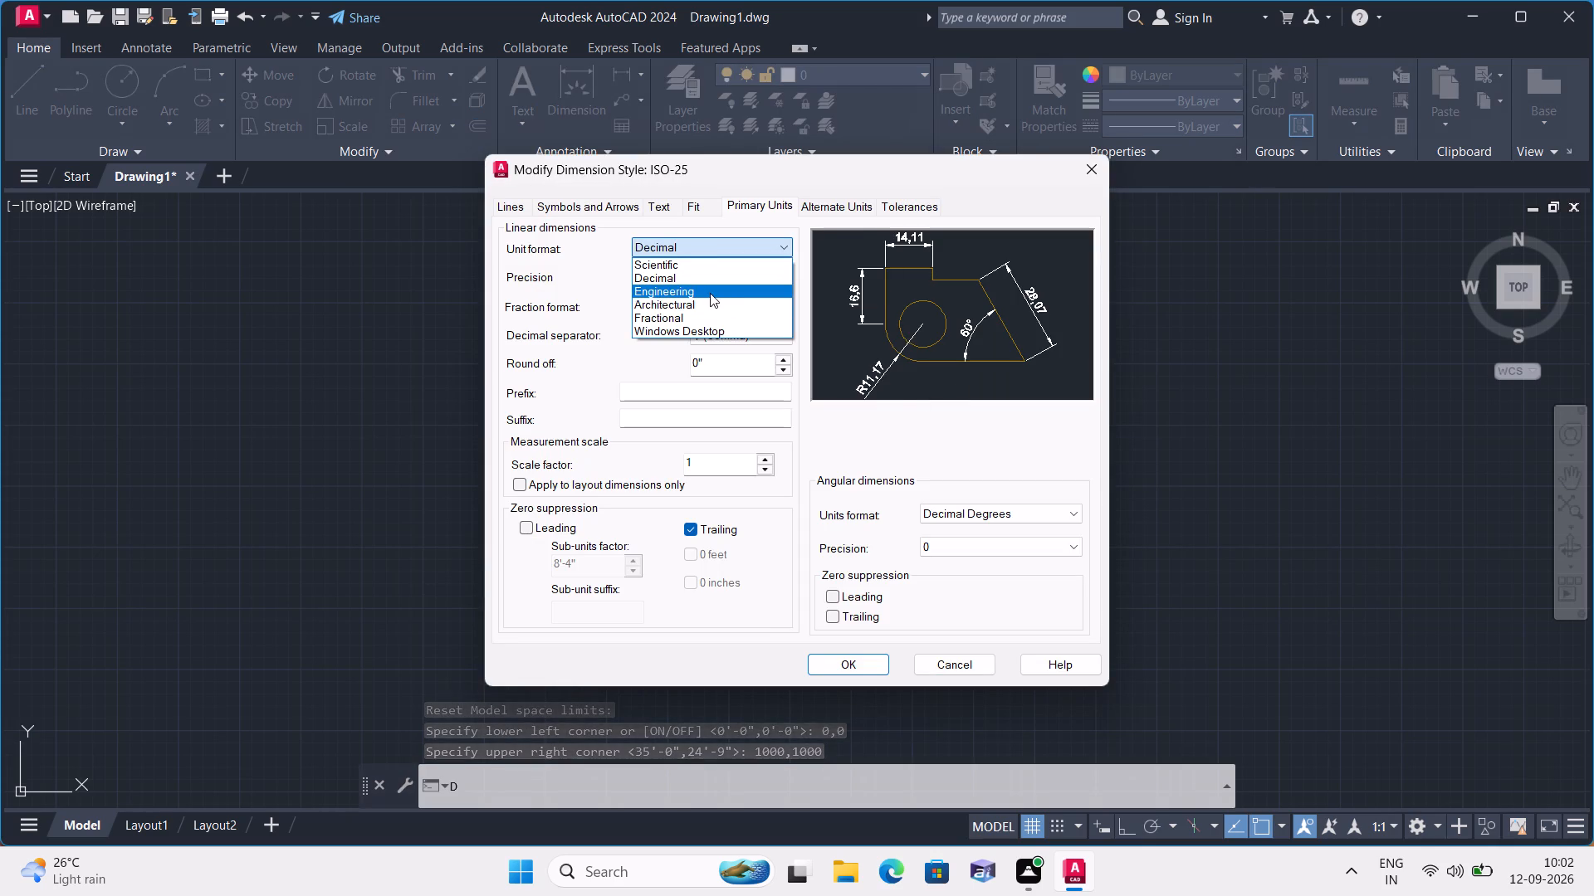
{"action": "left_click", "coordinate": [710, 292]}
{"action": "left_click", "coordinate": [700, 278]}
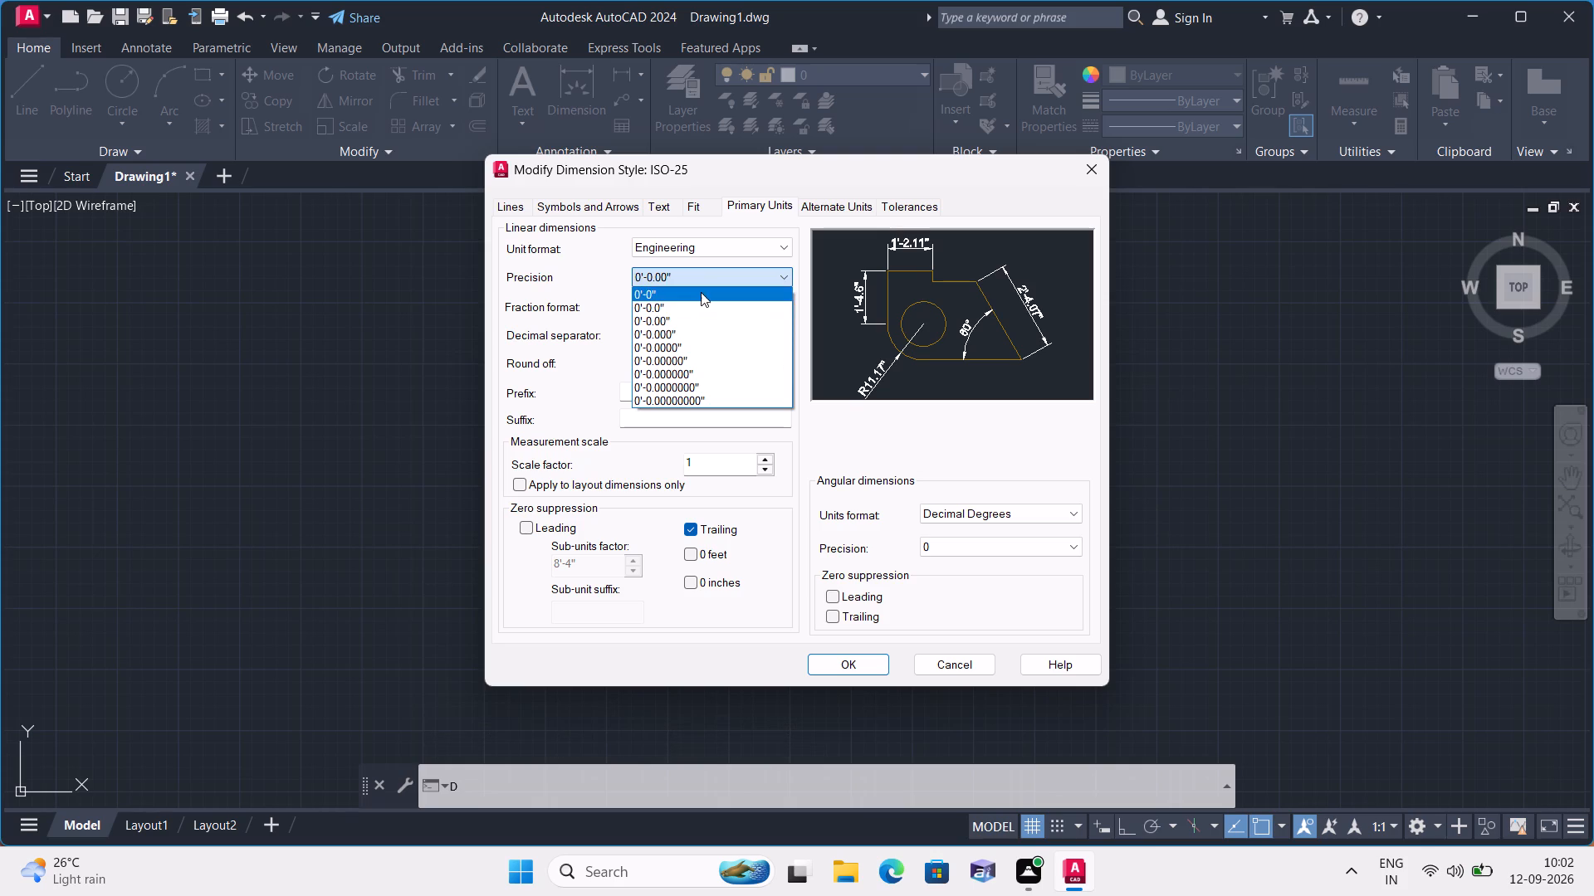
{"action": "left_click", "coordinate": [701, 292]}
{"action": "left_click", "coordinate": [848, 664]}
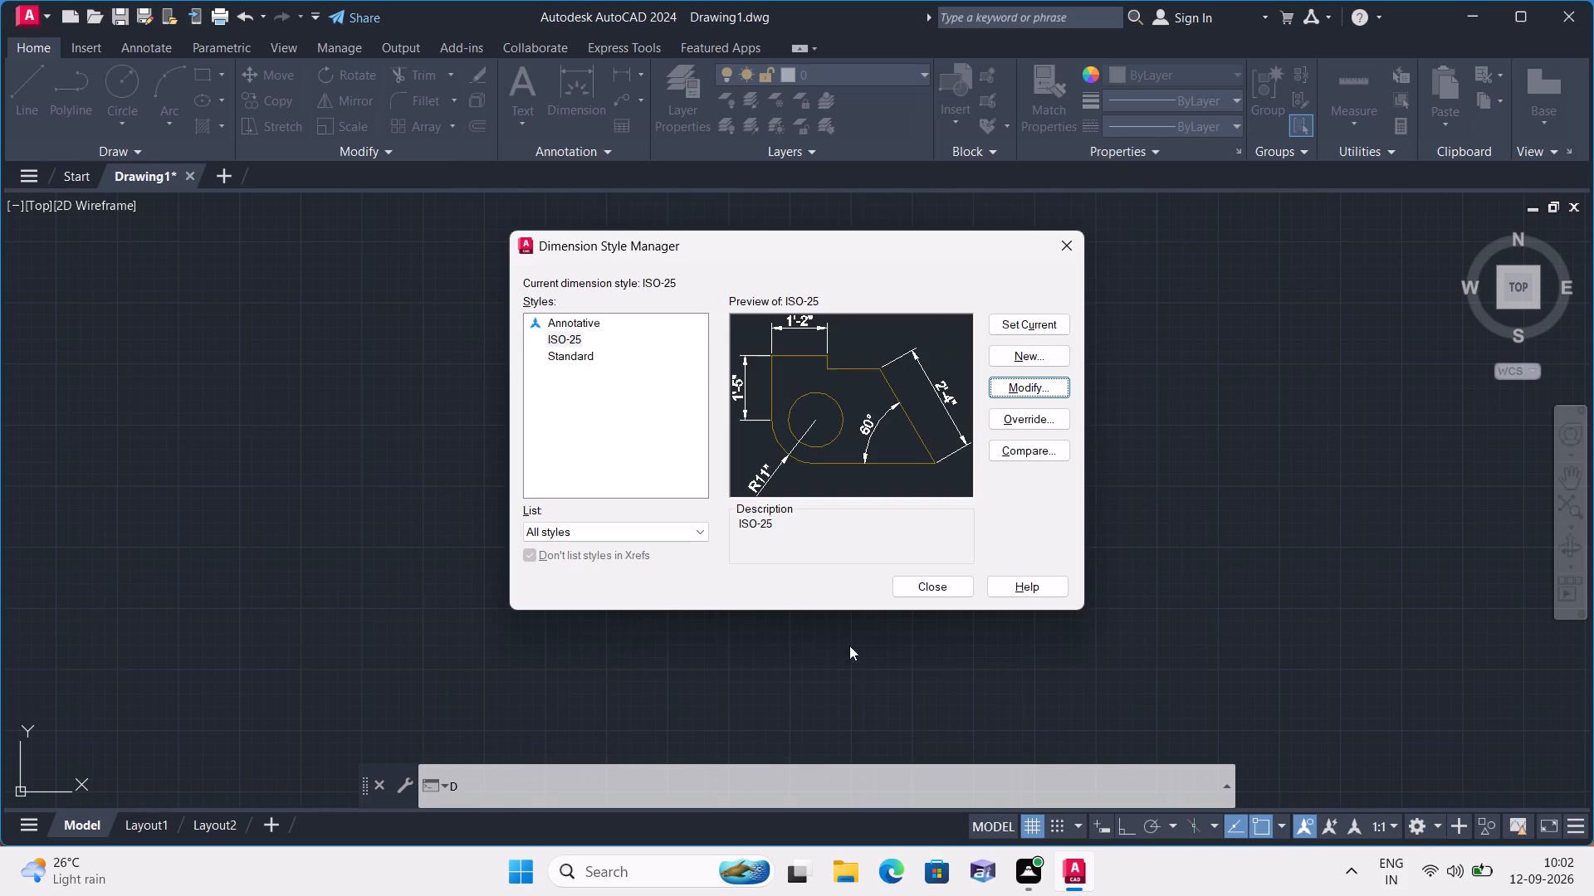
{"action": "left_click", "coordinate": [1022, 326]}
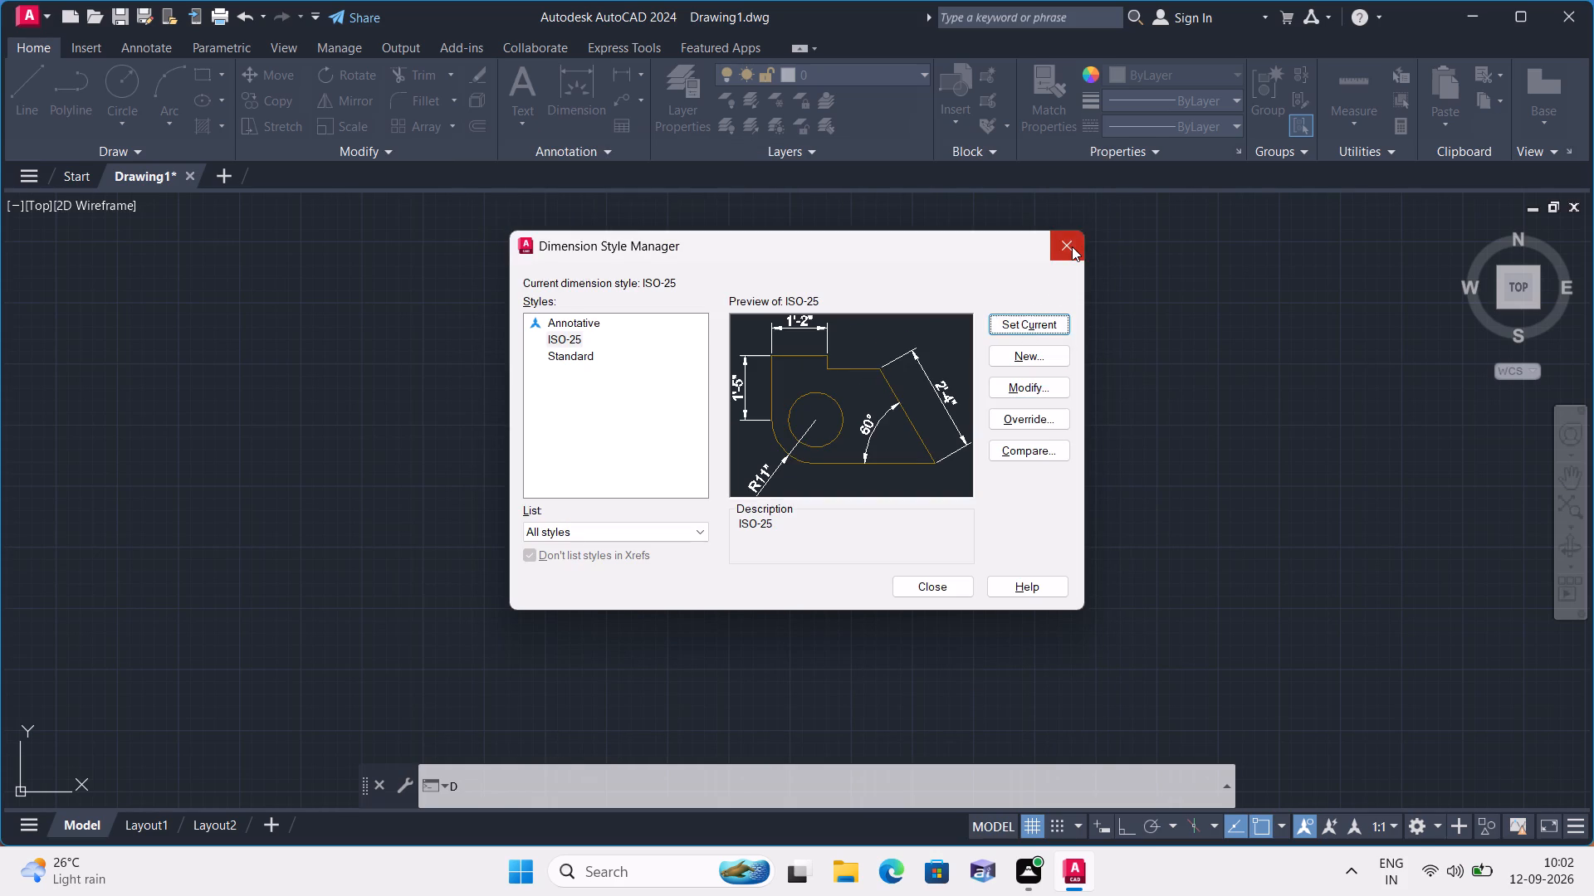
{"action": "left_click", "coordinate": [1072, 246]}
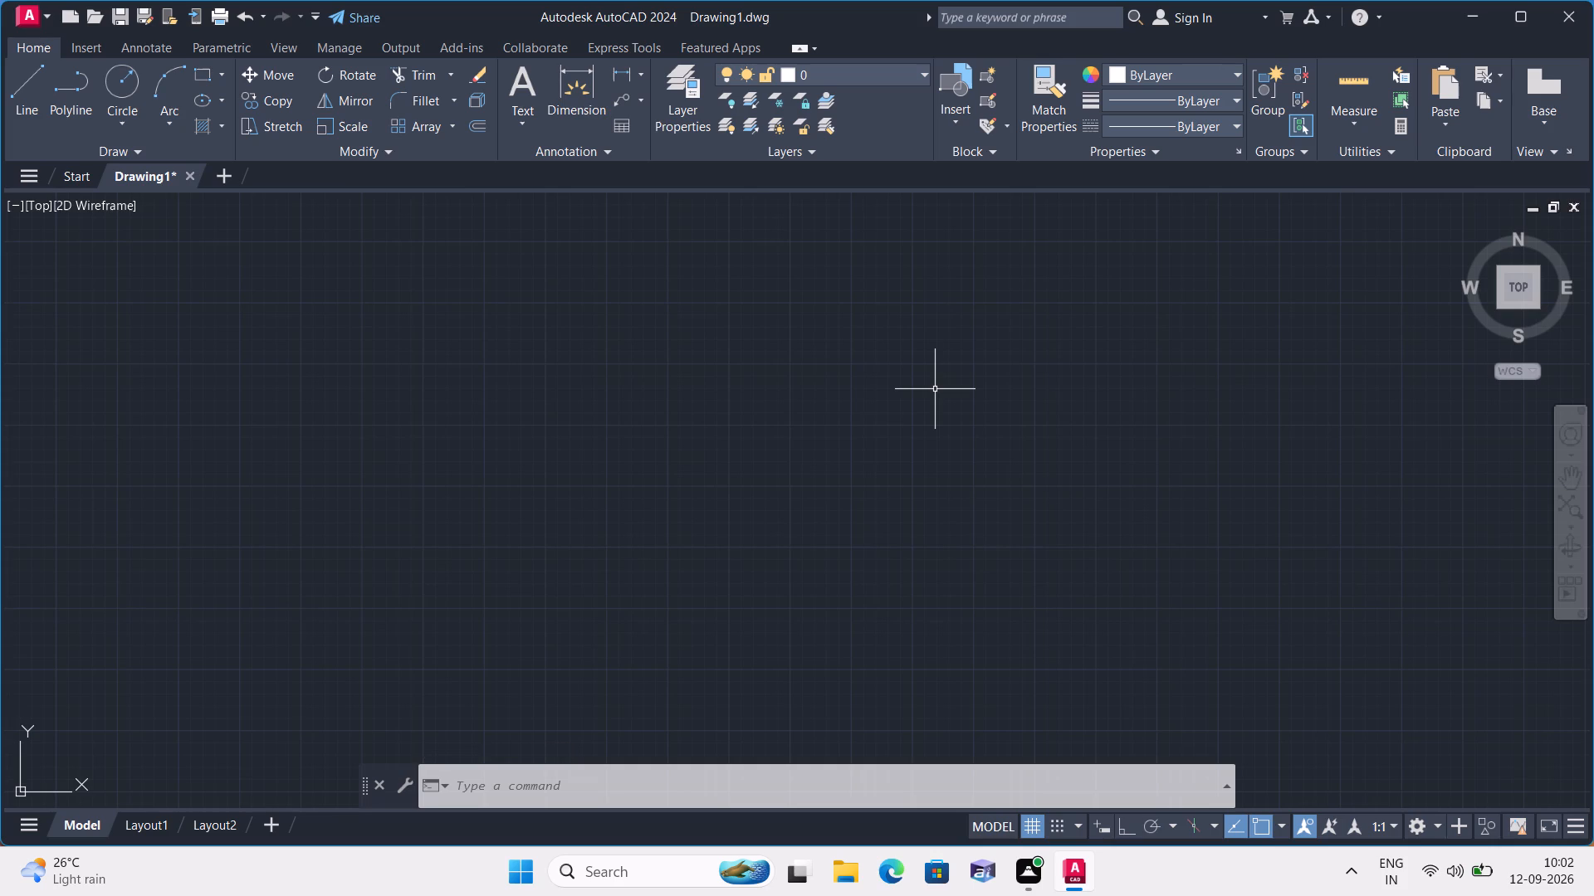
Draw one vertical and one horizontal construction line that cross in the drawing area.
{"action": "key", "text": "x"}
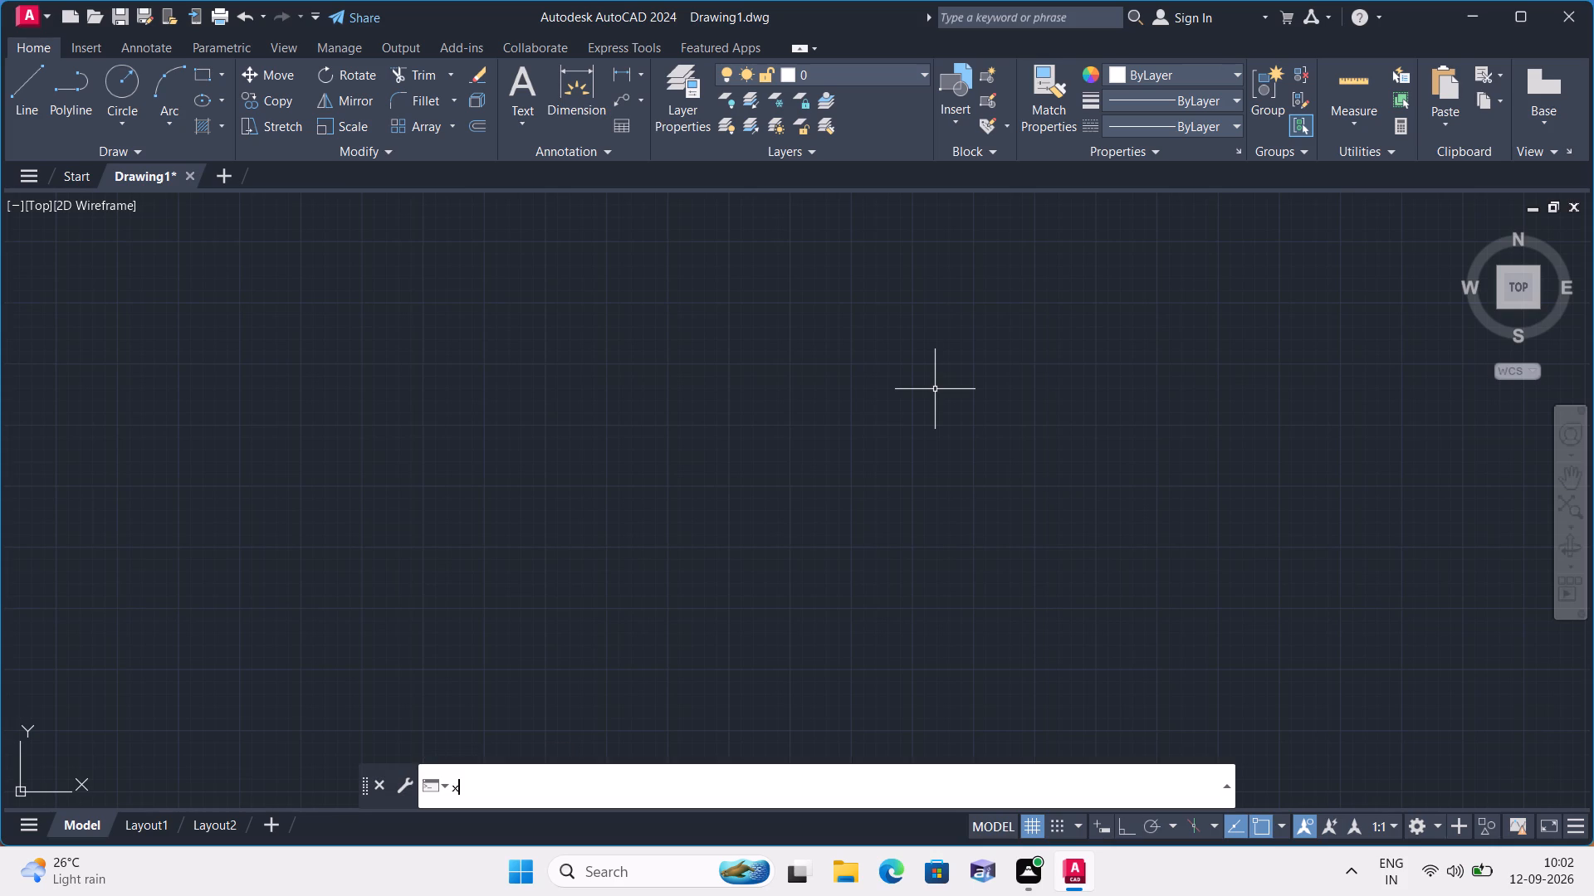
{"action": "type", "text": "l"}
{"action": "key", "text": "space"}
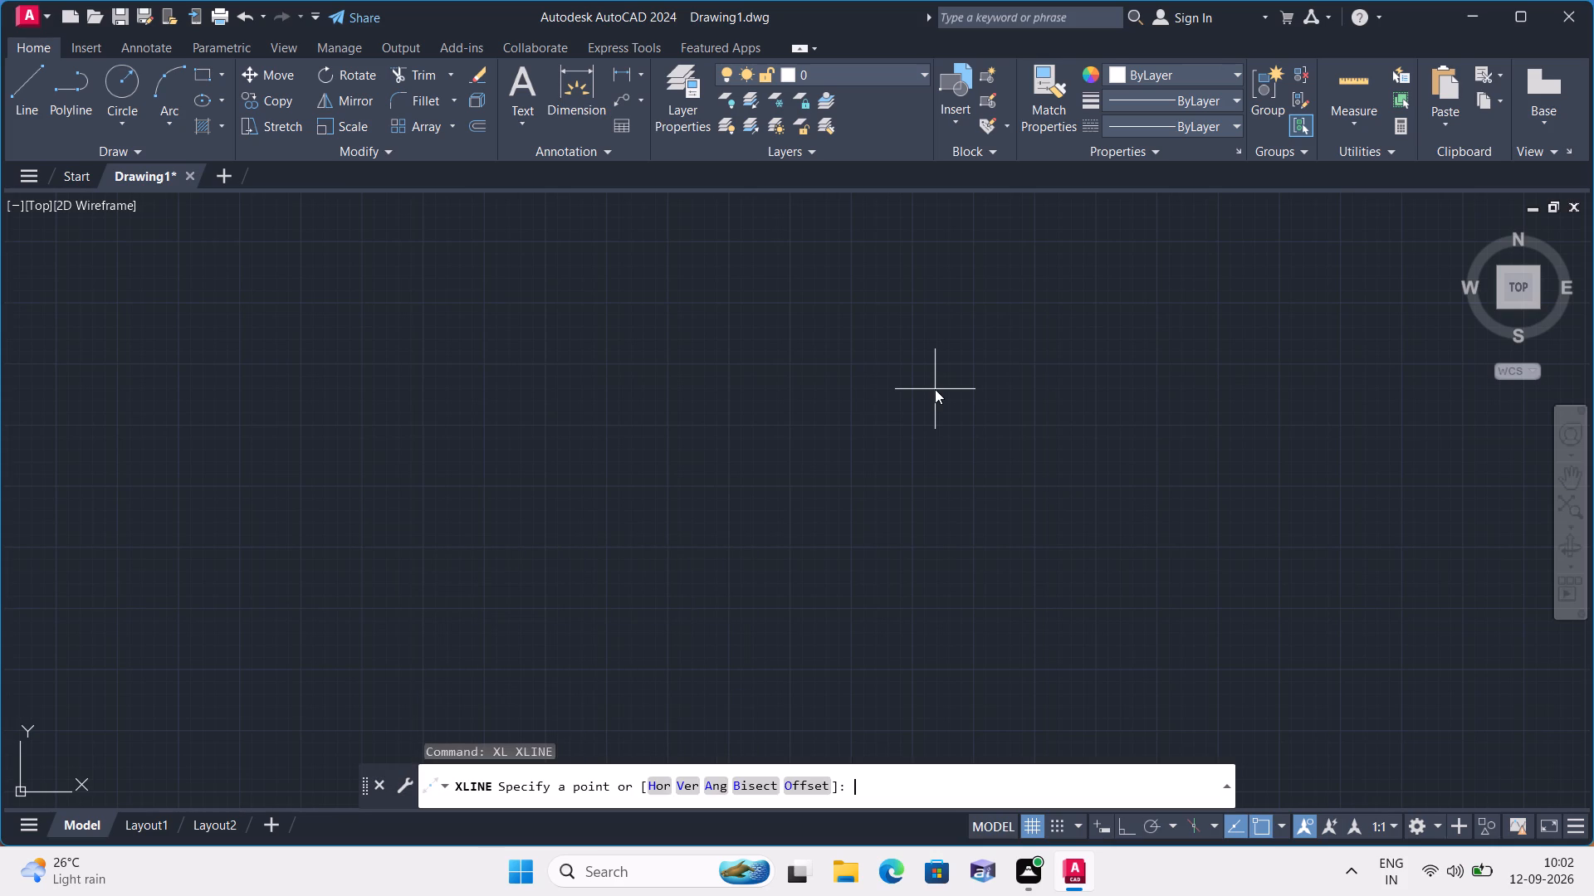
{"action": "type", "text": "v"}
{"action": "key", "text": "space"}
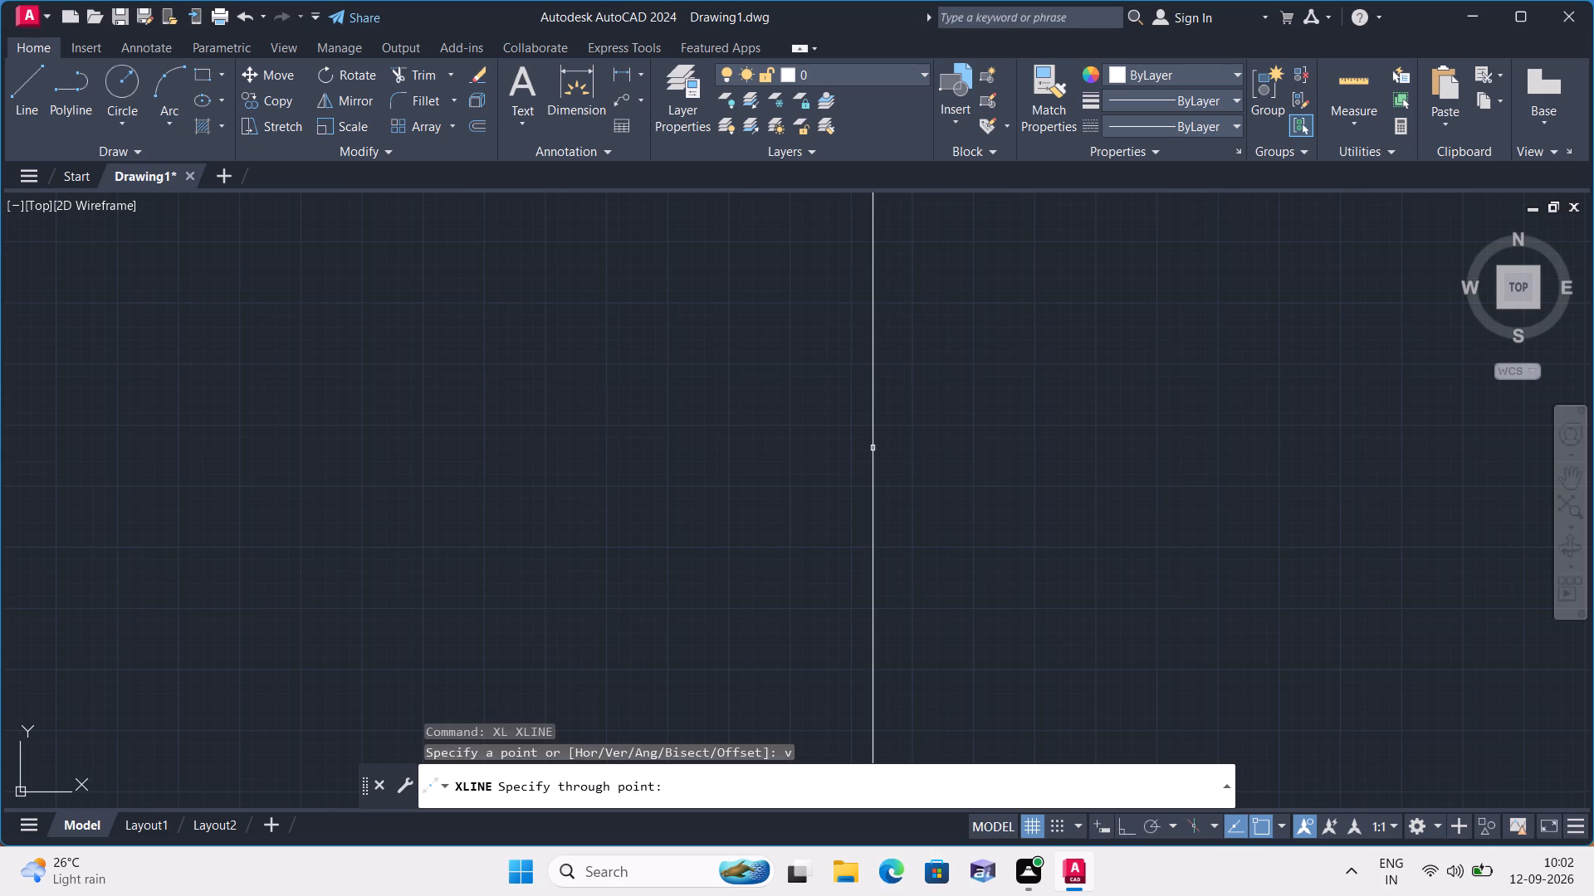
{"action": "left_click", "coordinate": [873, 448]}
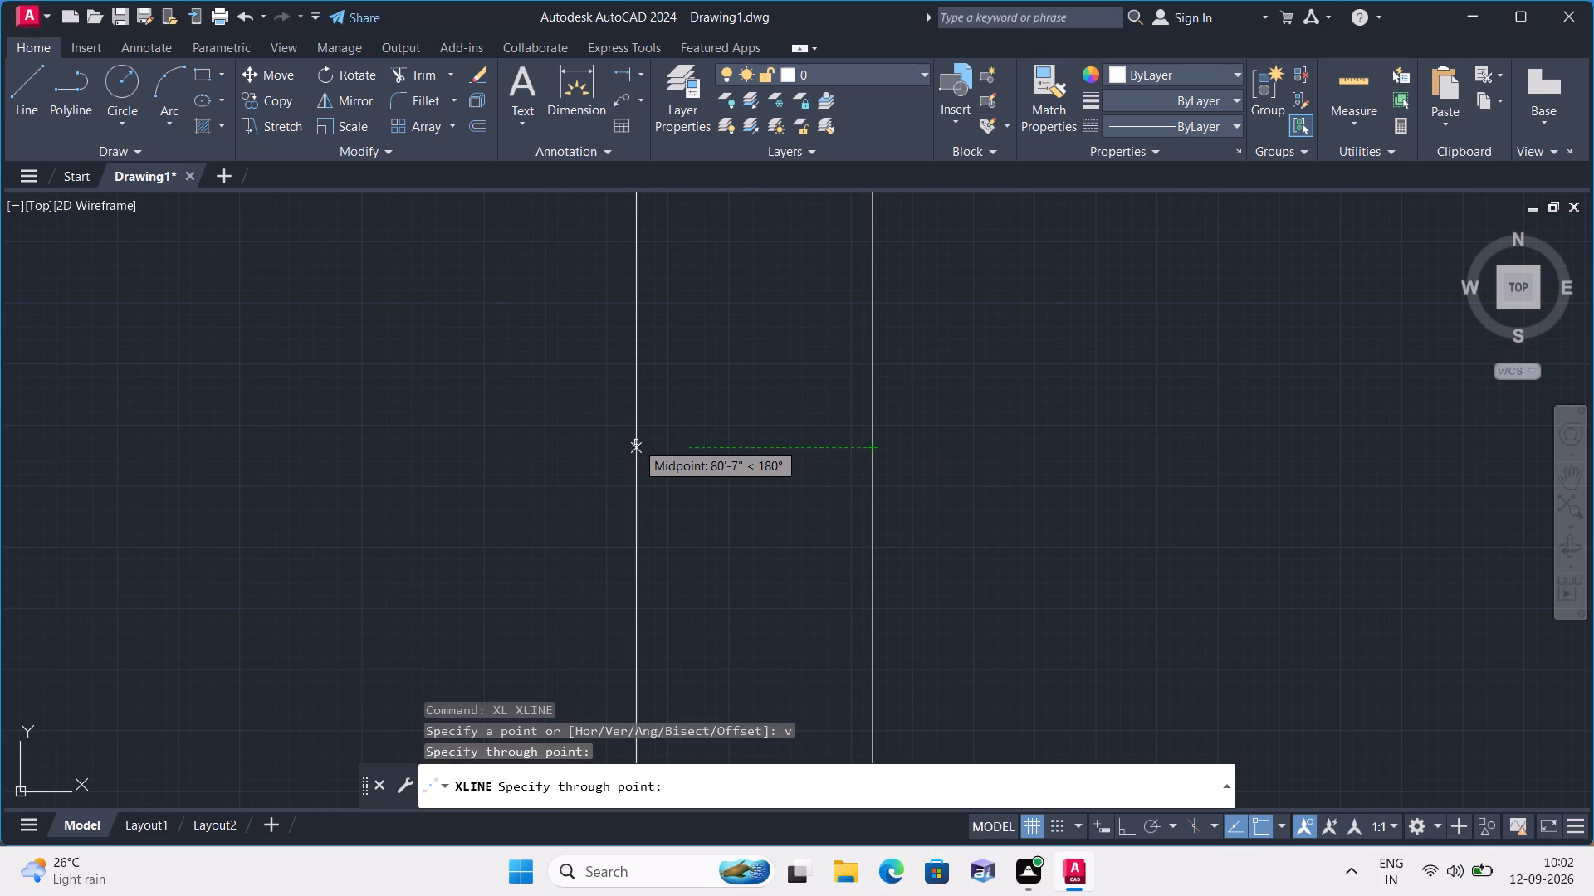
{"action": "key", "text": "Escape"}
{"action": "key", "text": "space"}
{"action": "type", "text": "h"}
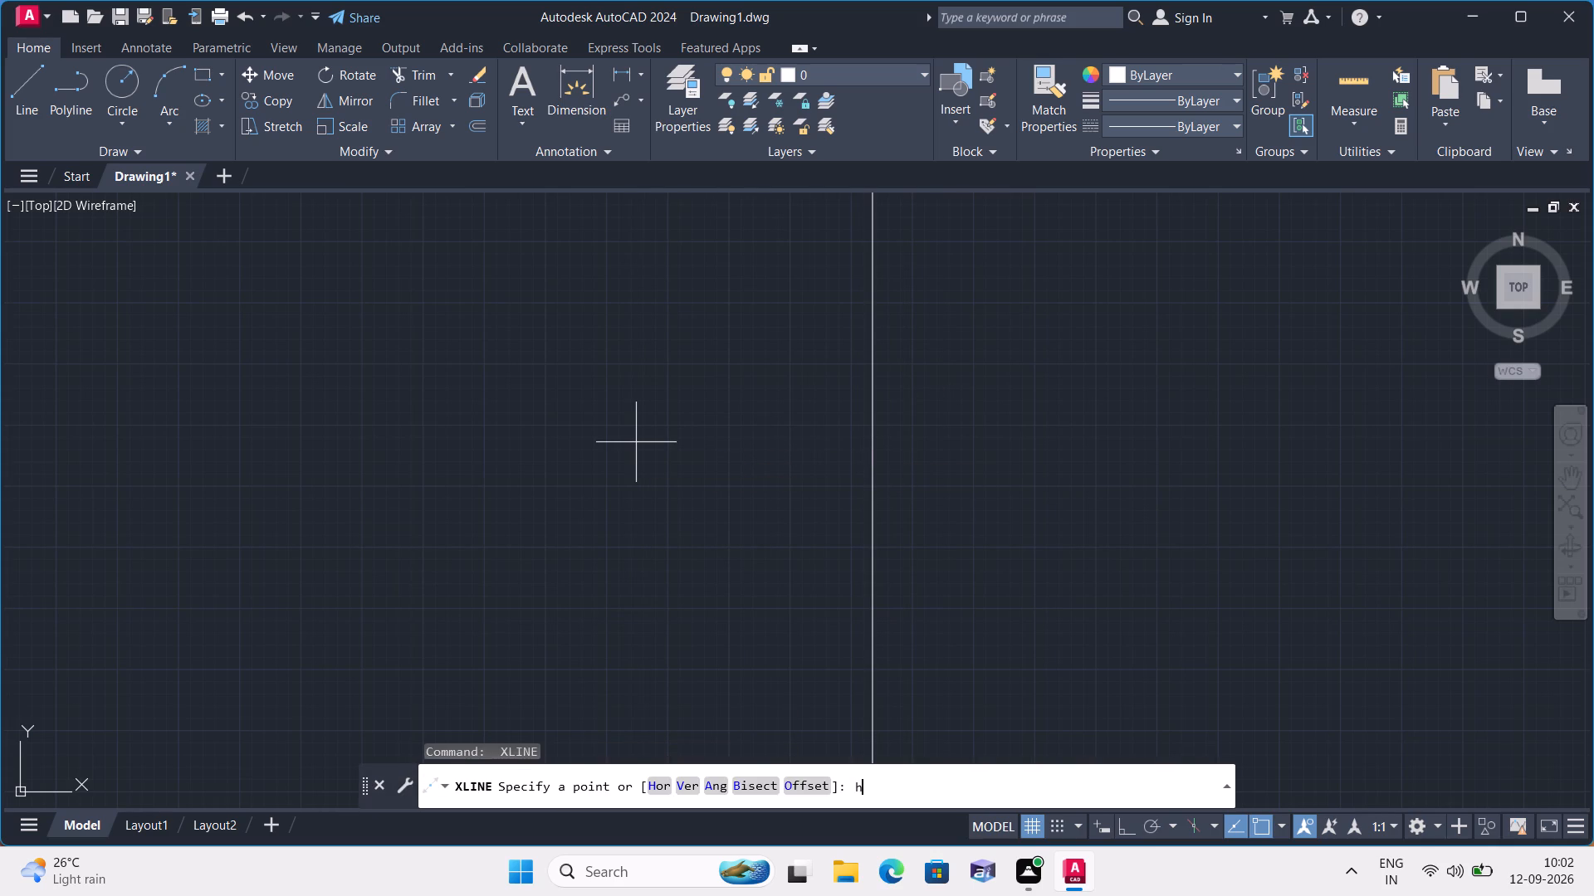
{"action": "key", "text": "space"}
{"action": "left_click", "coordinate": [1040, 581]}
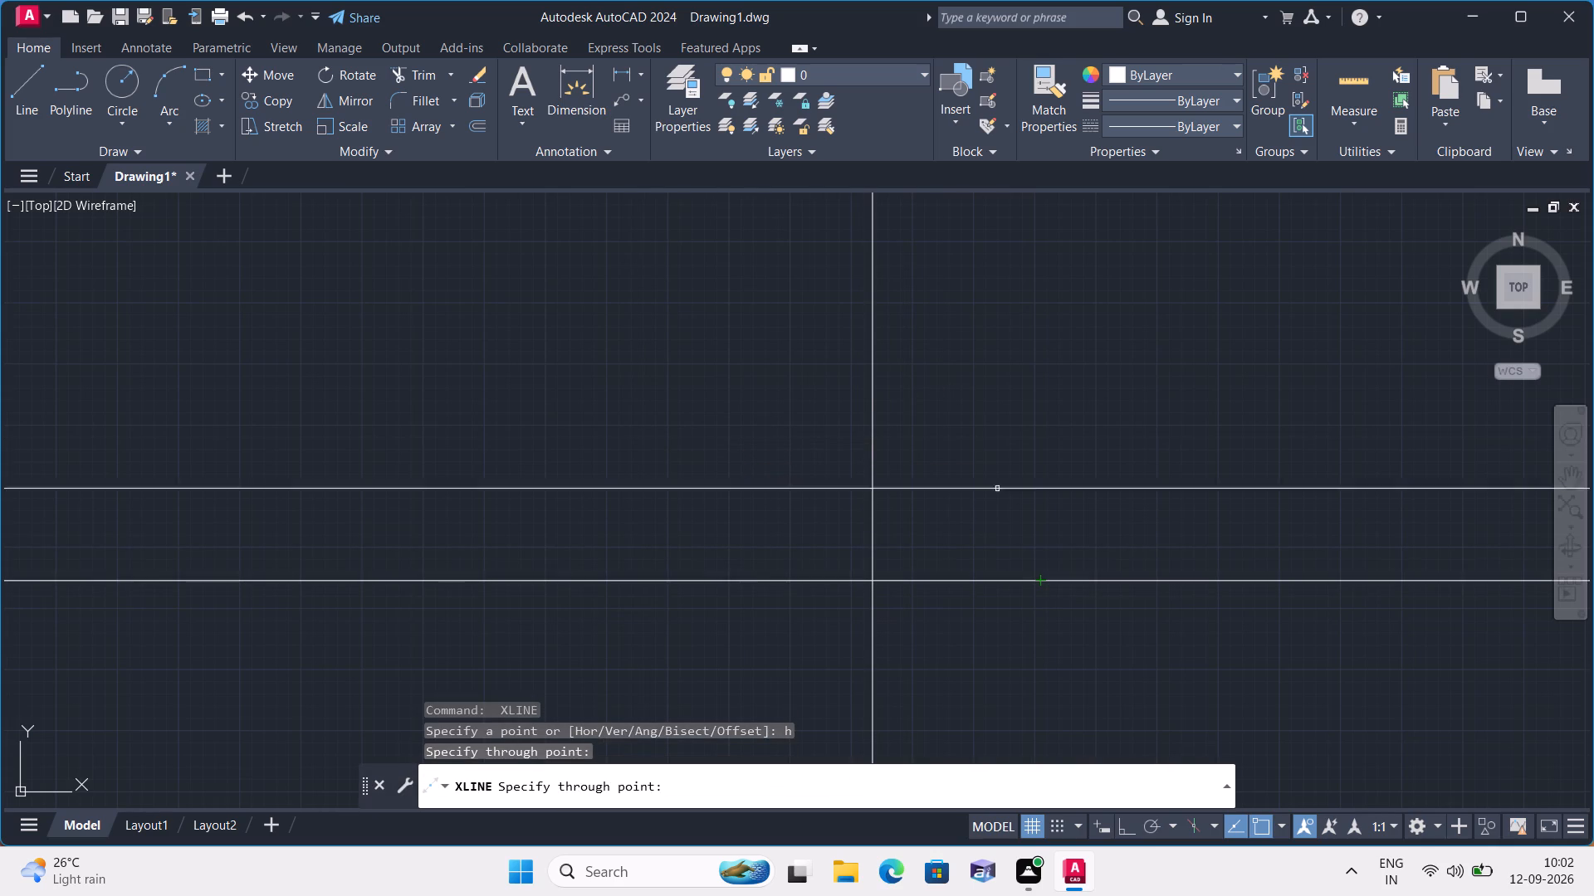
{"action": "key", "text": "Escape"}
Trim the construction lines above and to the left of their intersection, forming the plan's upper-left outer corner.
{"action": "type", "text": "tr"}
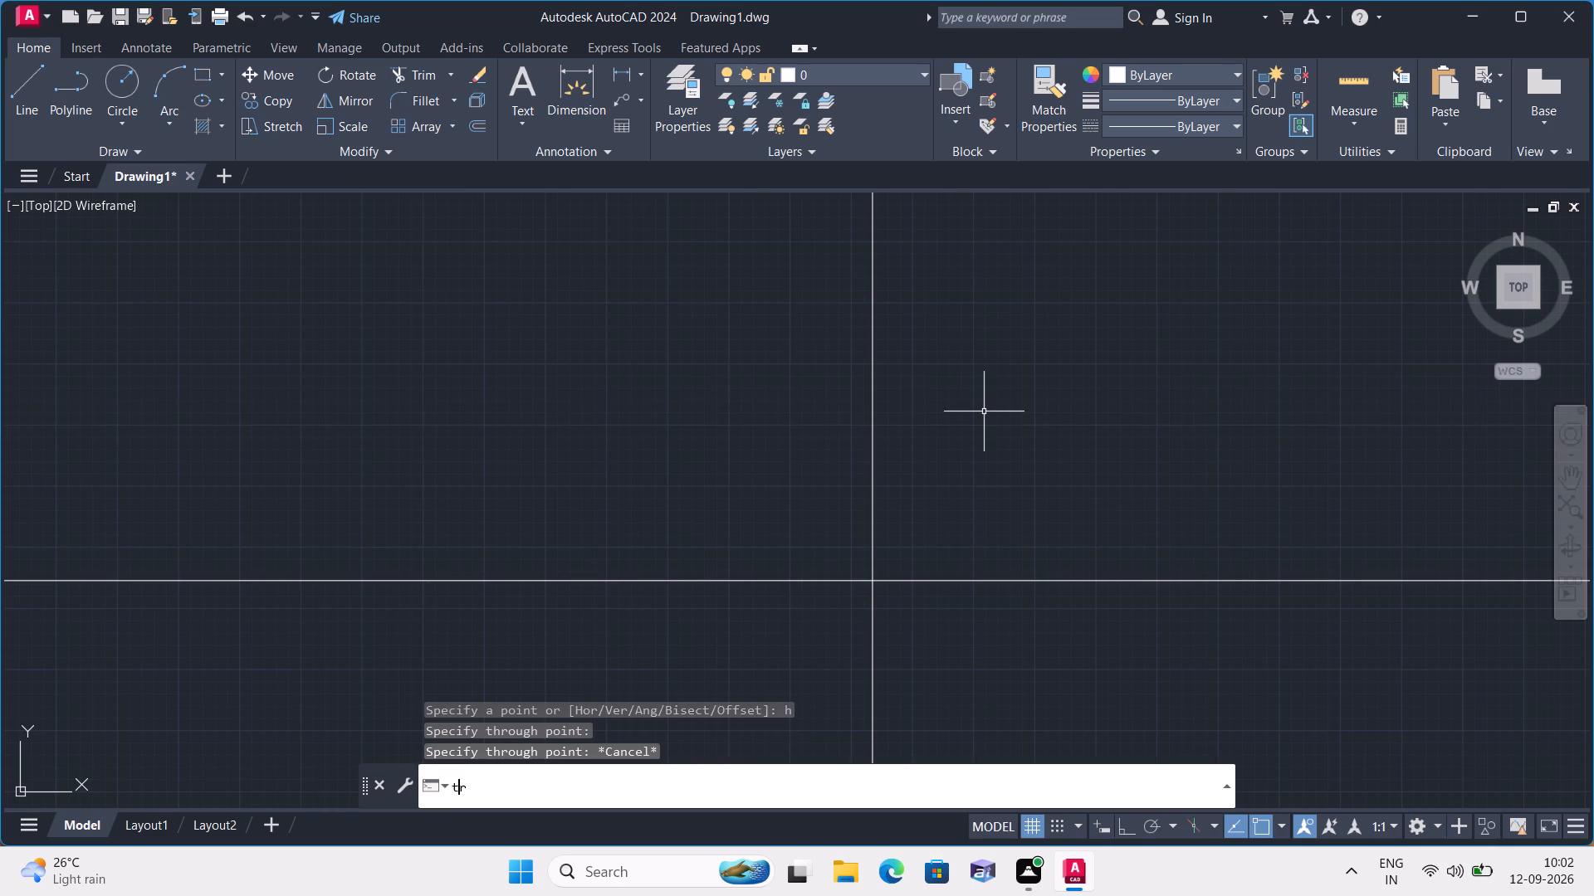
{"action": "type", "text": "im"}
{"action": "key", "text": "space"}
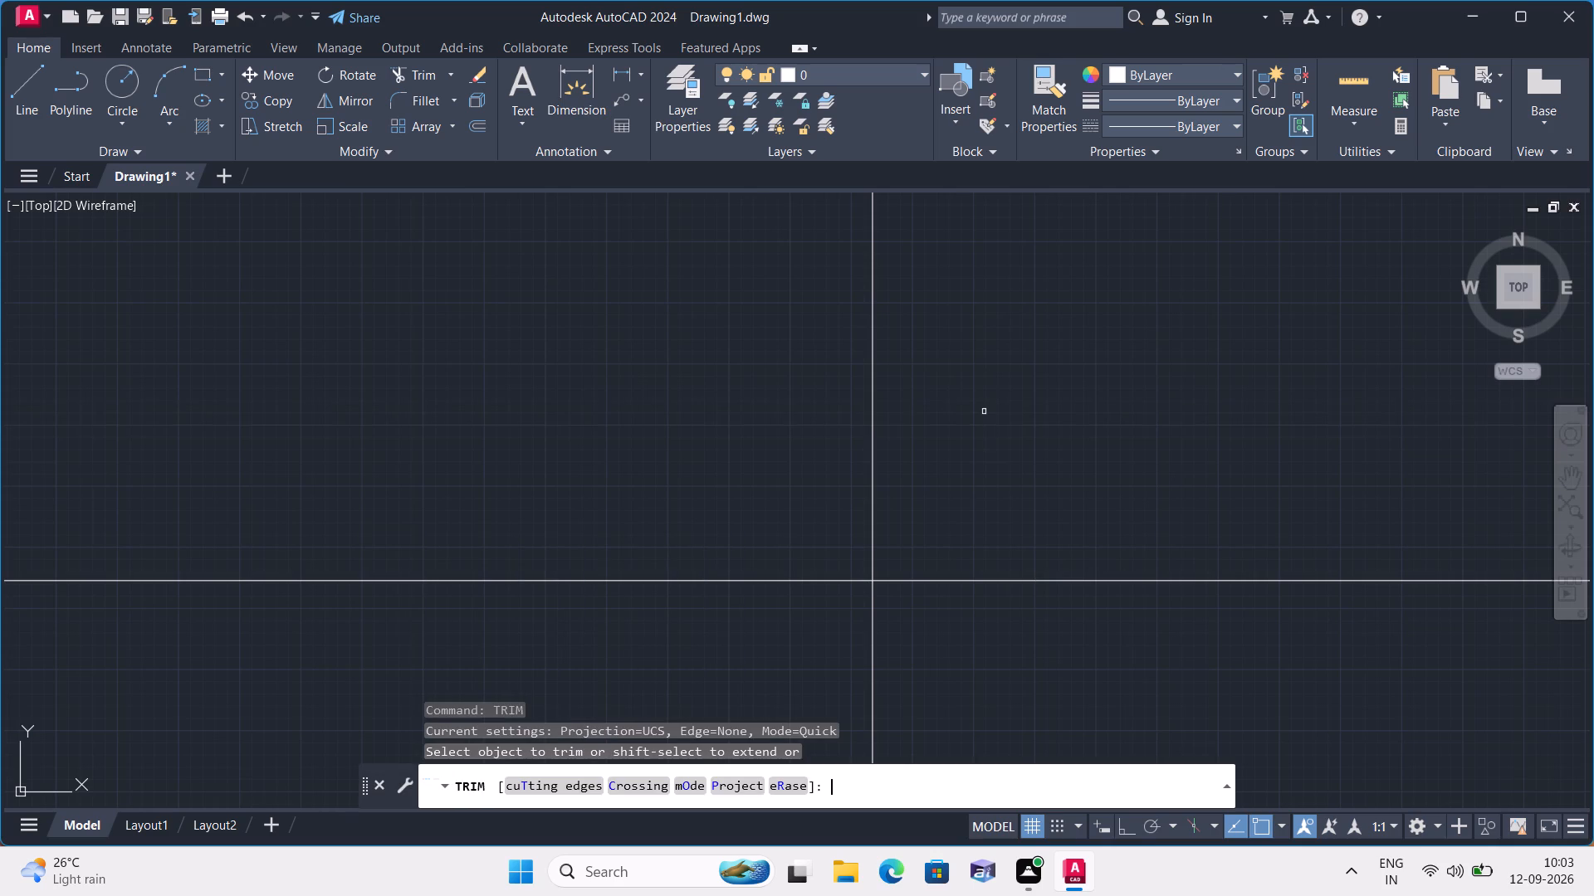
{"action": "left_click", "coordinate": [984, 353]}
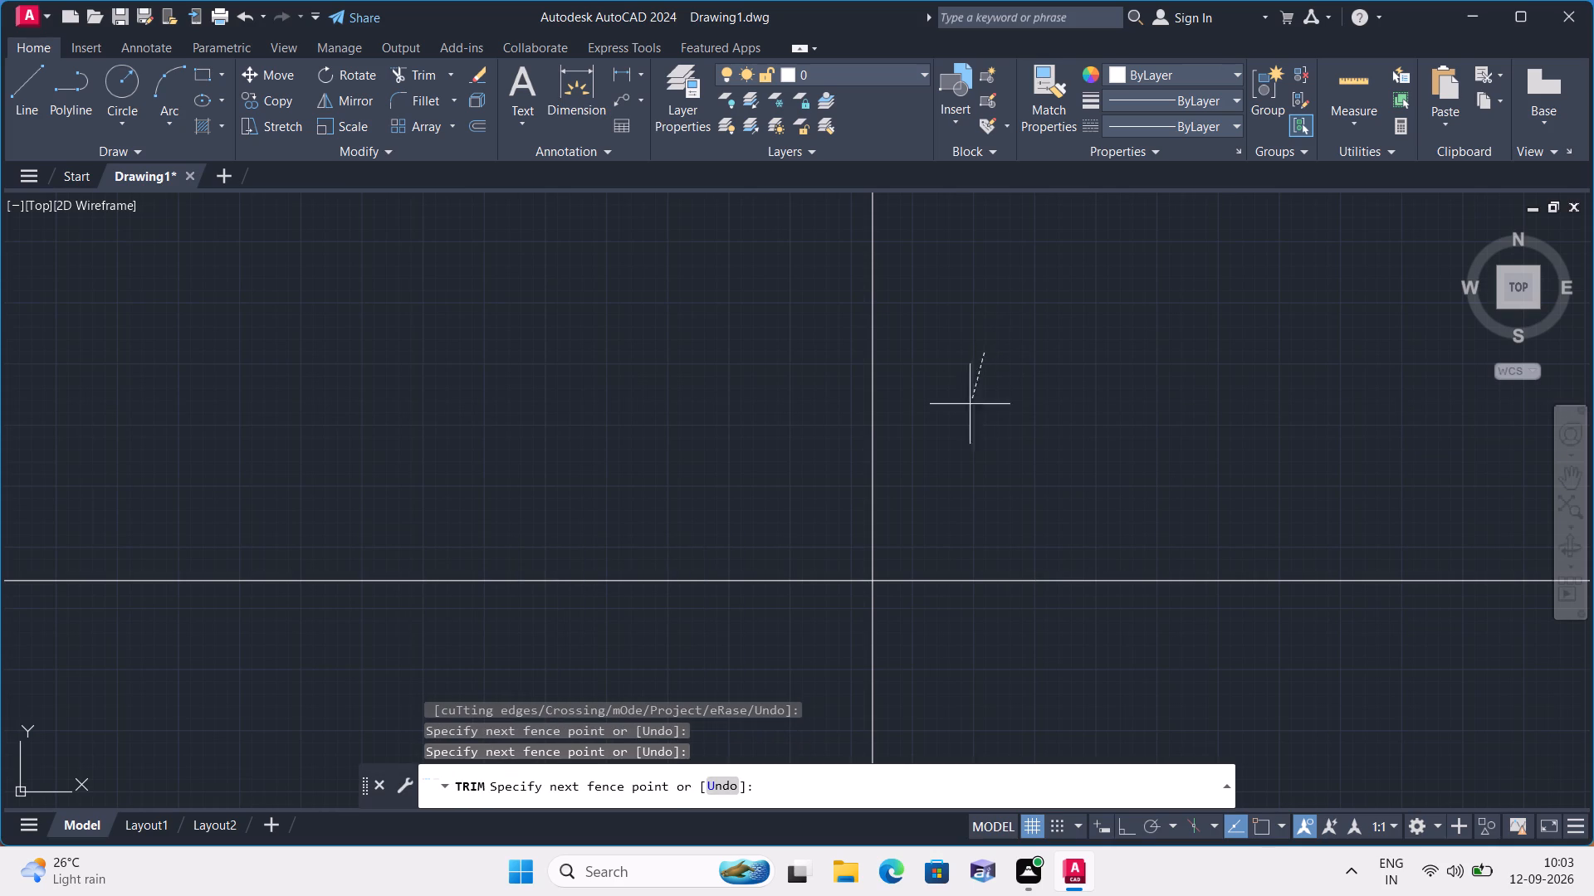
{"action": "left_click", "coordinate": [790, 614]}
{"action": "scroll", "coordinate": [707, 488], "scroll_direction": "down", "scroll_amount": 1}
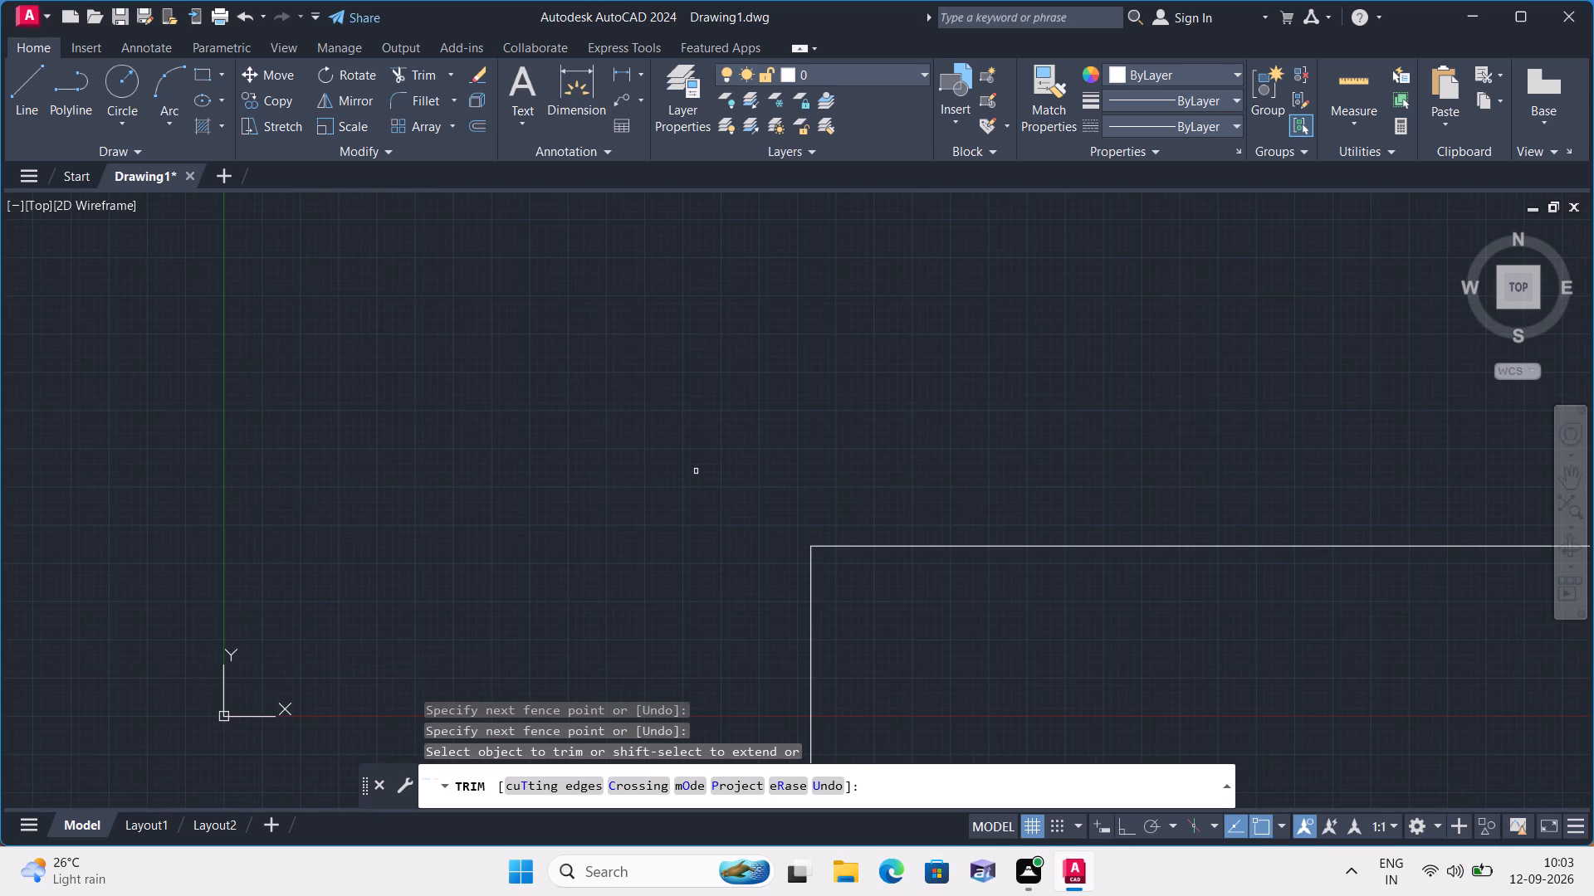
{"action": "key", "text": "Escape"}
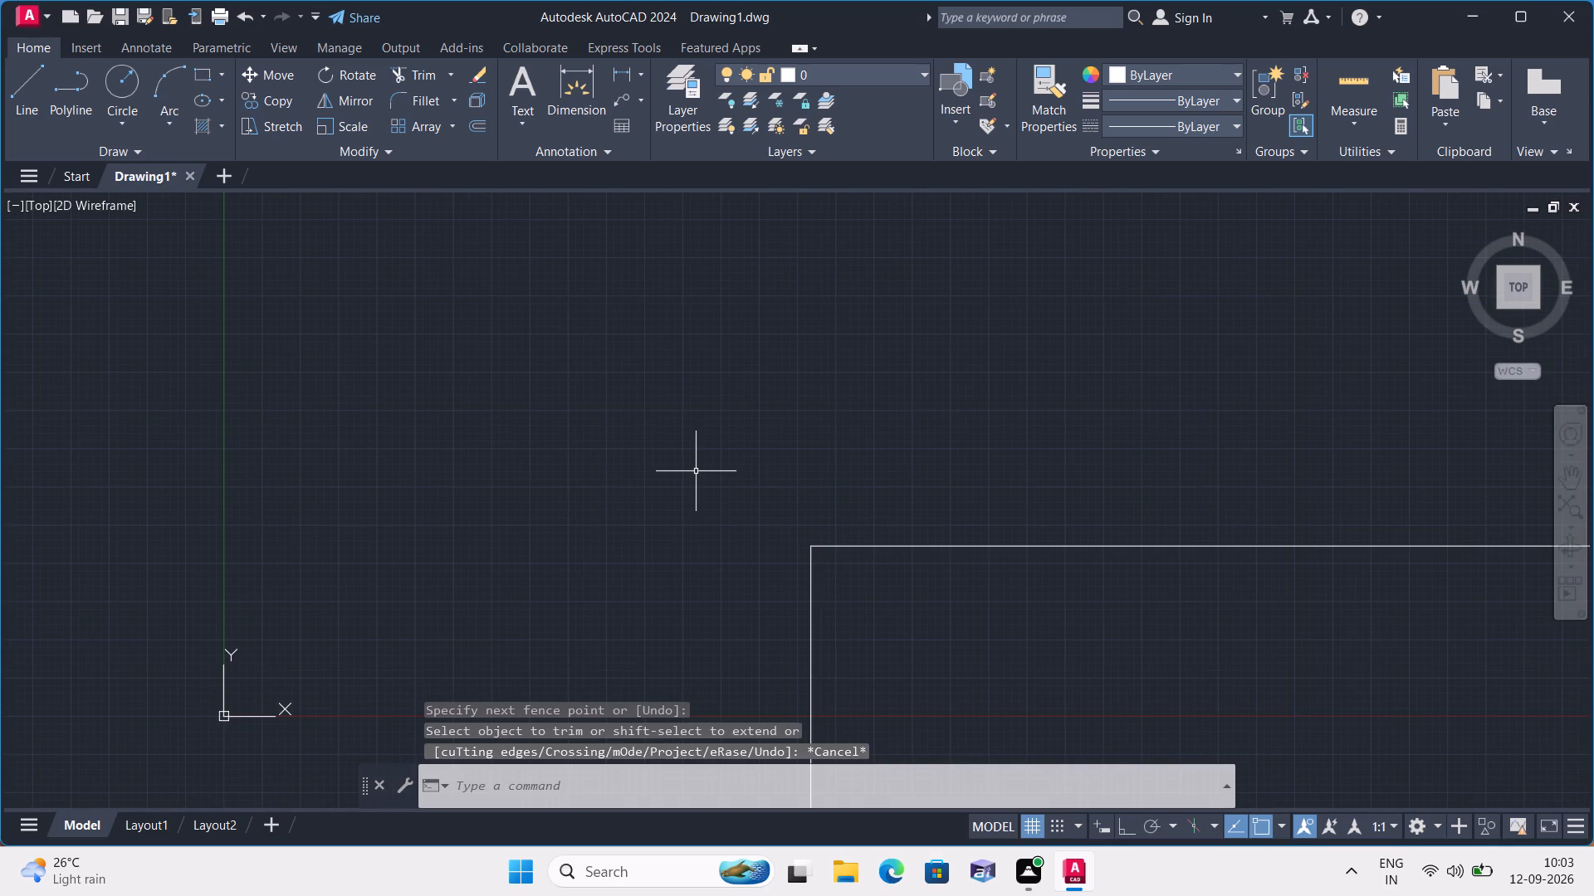
{"action": "key", "text": "space"}
{"action": "key", "text": "Escape"}
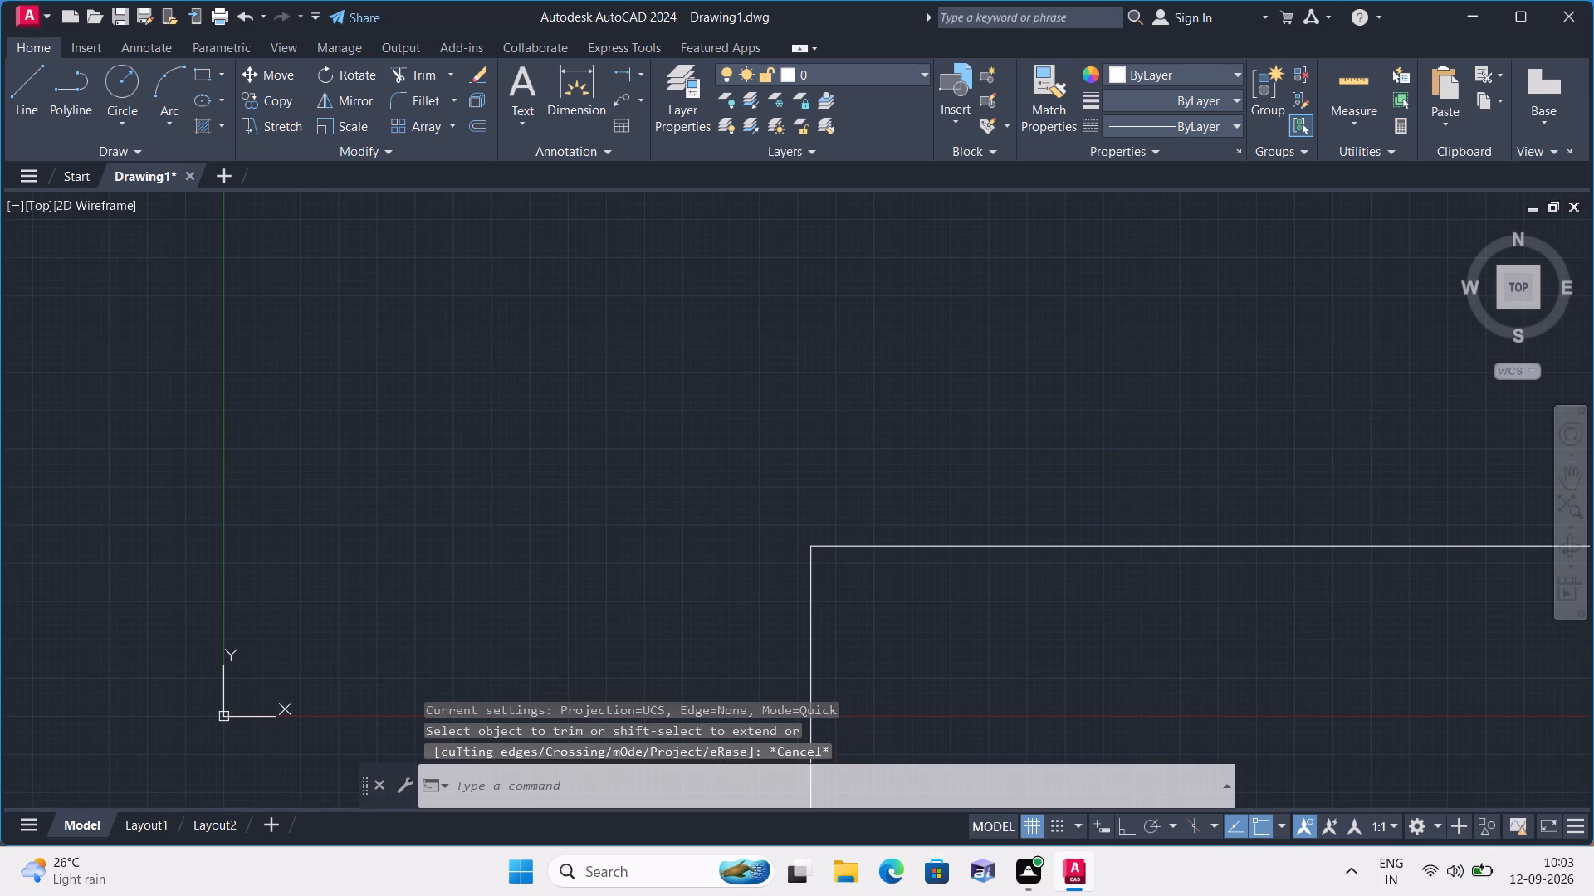
{"action": "key", "text": "Escape"}
Offset the top and left outer wall lines 9" towards the inside of the plan.
{"action": "type", "text": "offset"}
{"action": "key", "text": "space"}
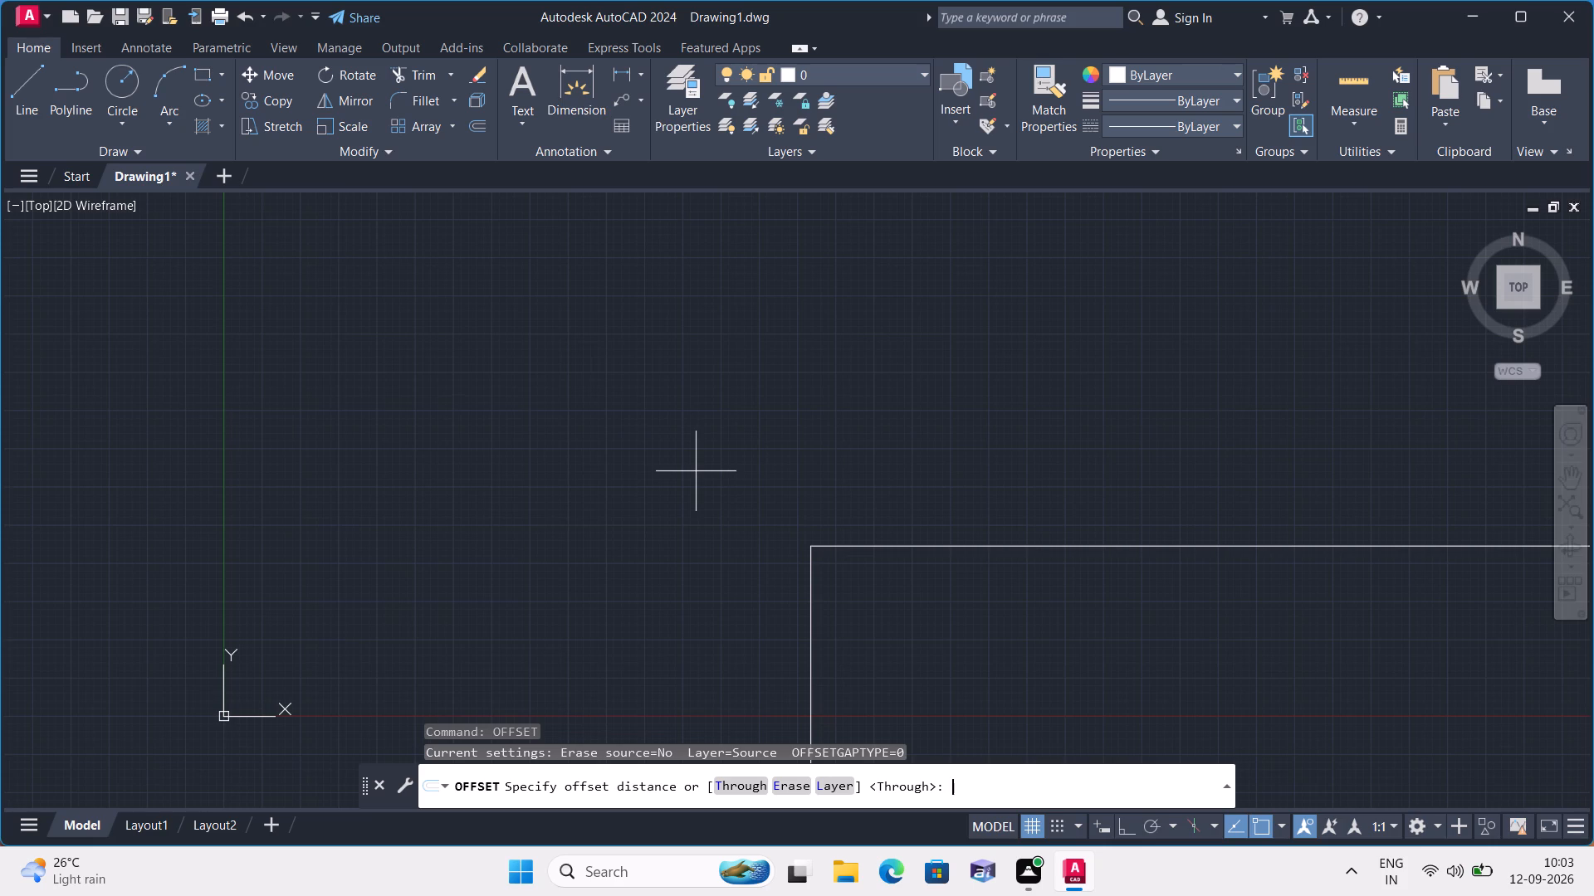
{"action": "type", "text": "9\""}
{"action": "key", "text": "space"}
{"action": "middle_click_drag", "start_coordinate": [843, 513], "coordinate": [828, 473]}
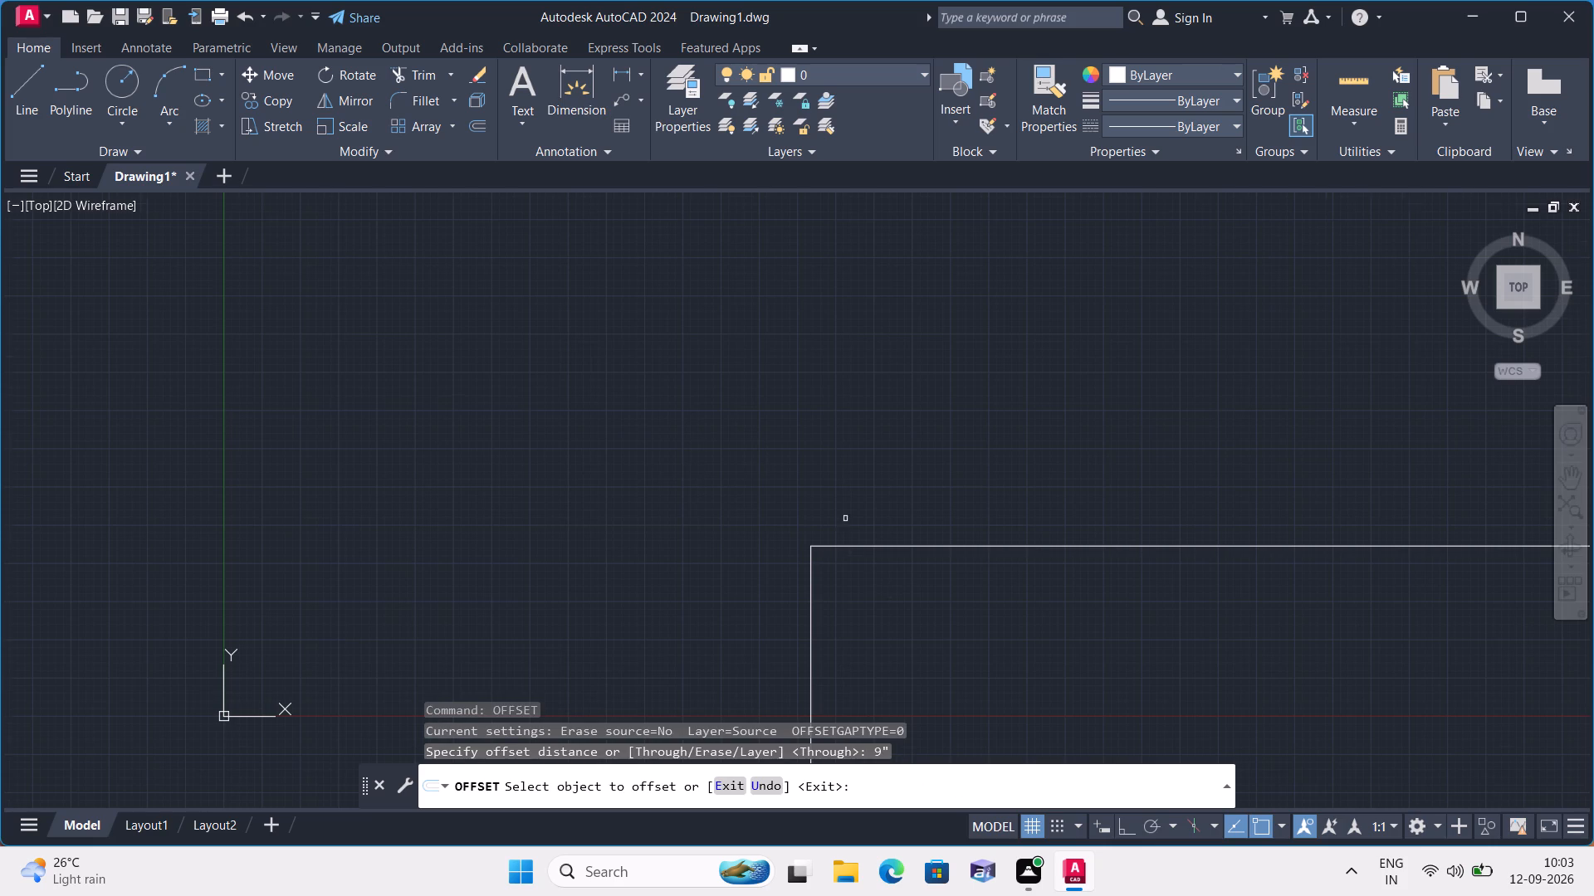
{"action": "middle_click_drag", "start_coordinate": [828, 473], "coordinate": [817, 438]}
{"action": "middle_click_drag", "start_coordinate": [879, 553], "coordinate": [742, 421]}
{"action": "scroll", "coordinate": [740, 384], "scroll_direction": "up", "scroll_amount": 1}
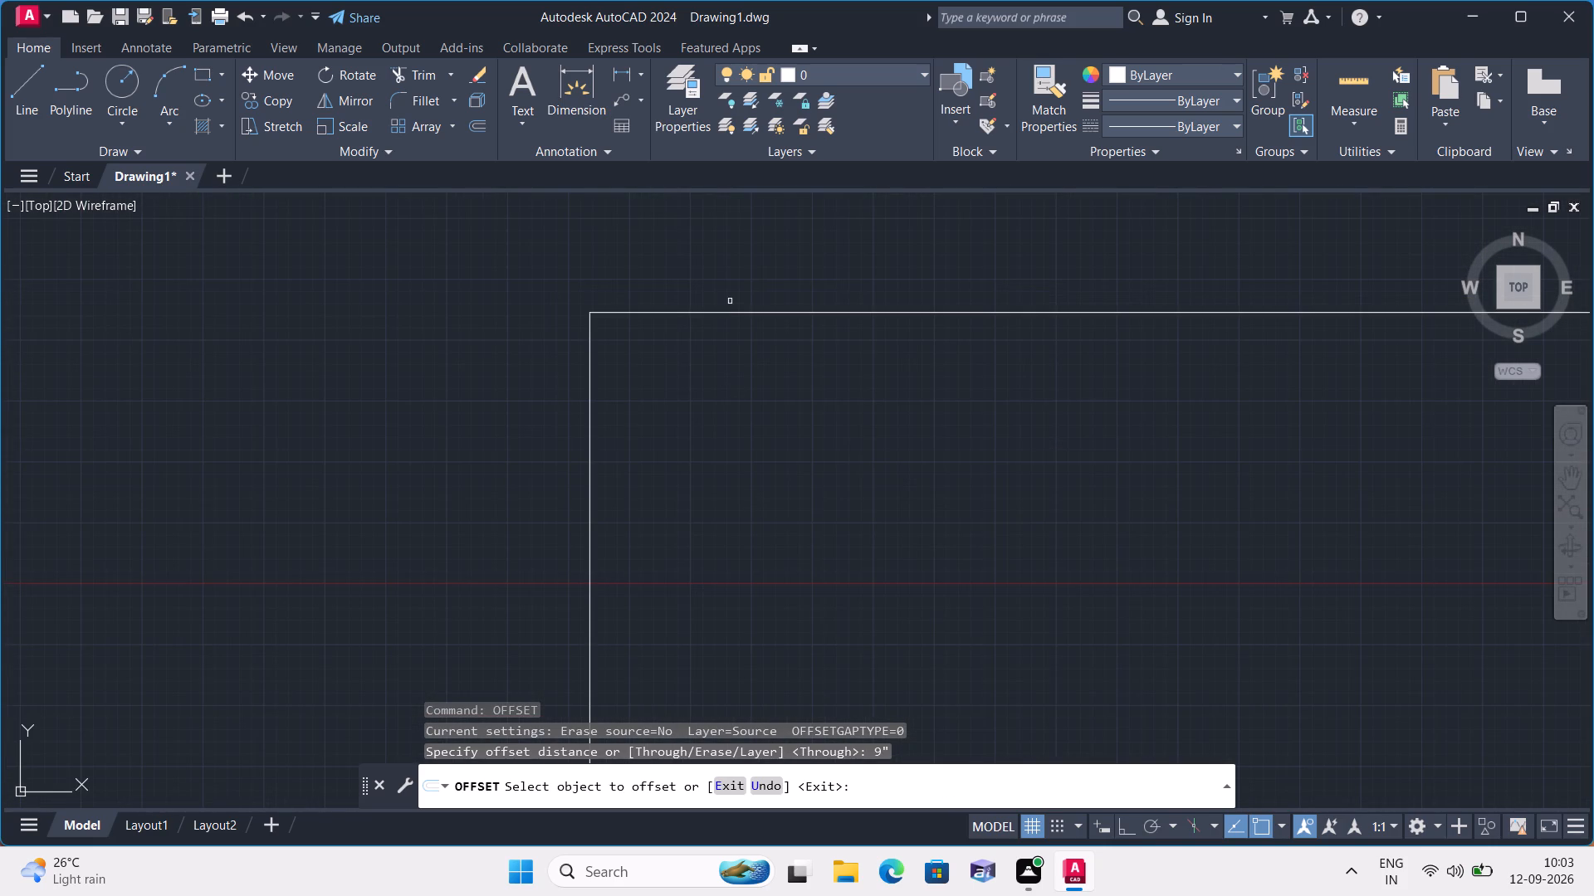
{"action": "left_click", "coordinate": [736, 313]}
{"action": "left_click", "coordinate": [779, 399]}
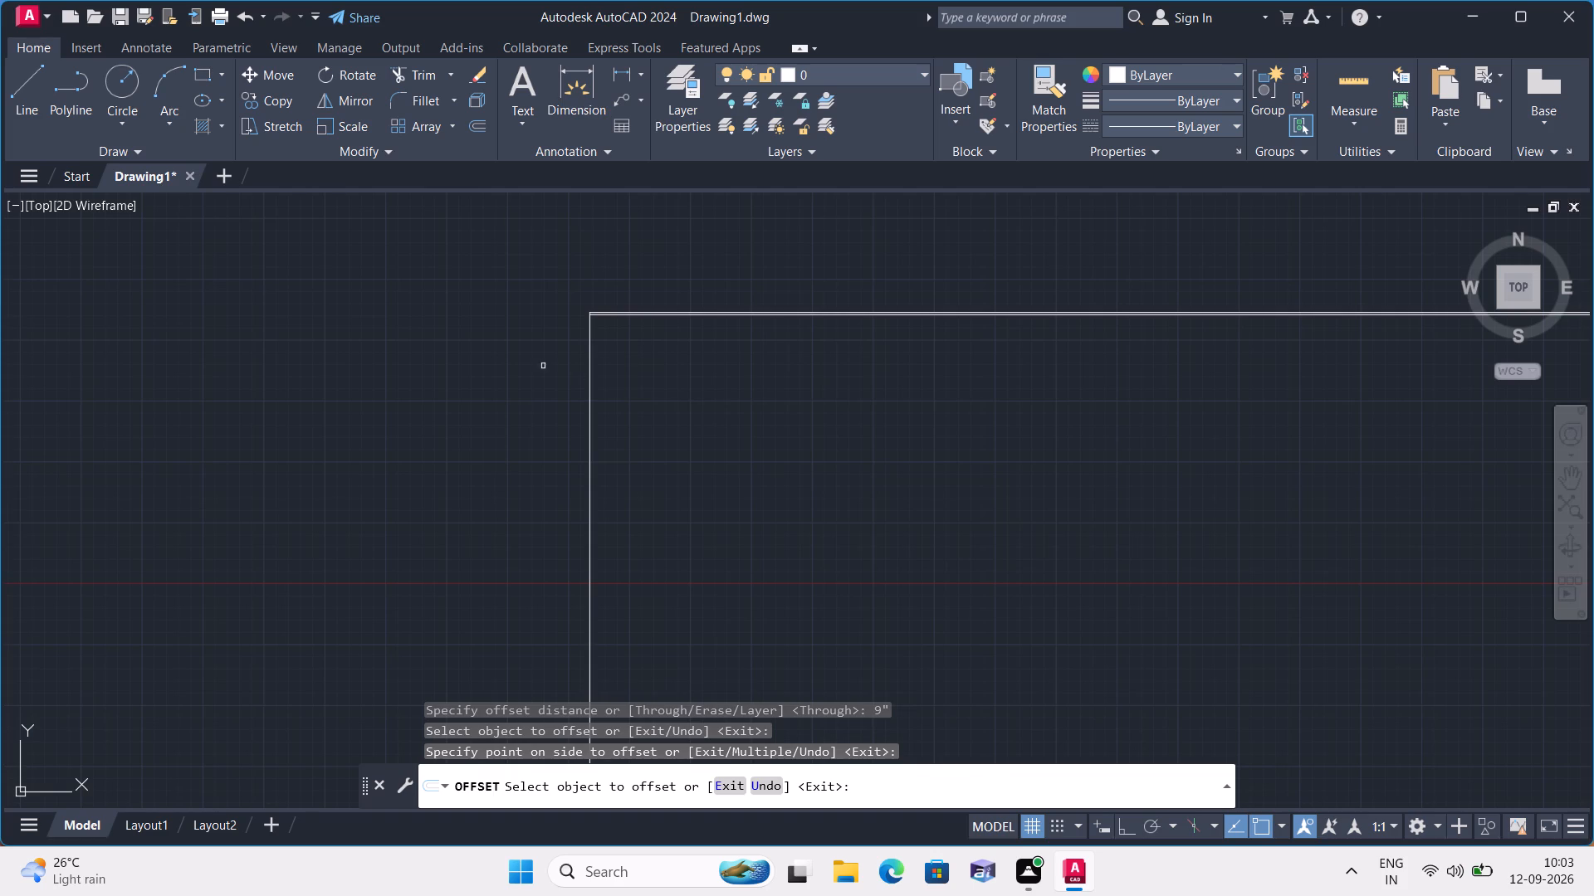
{"action": "left_click", "coordinate": [592, 380]}
{"action": "left_click", "coordinate": [671, 383]}
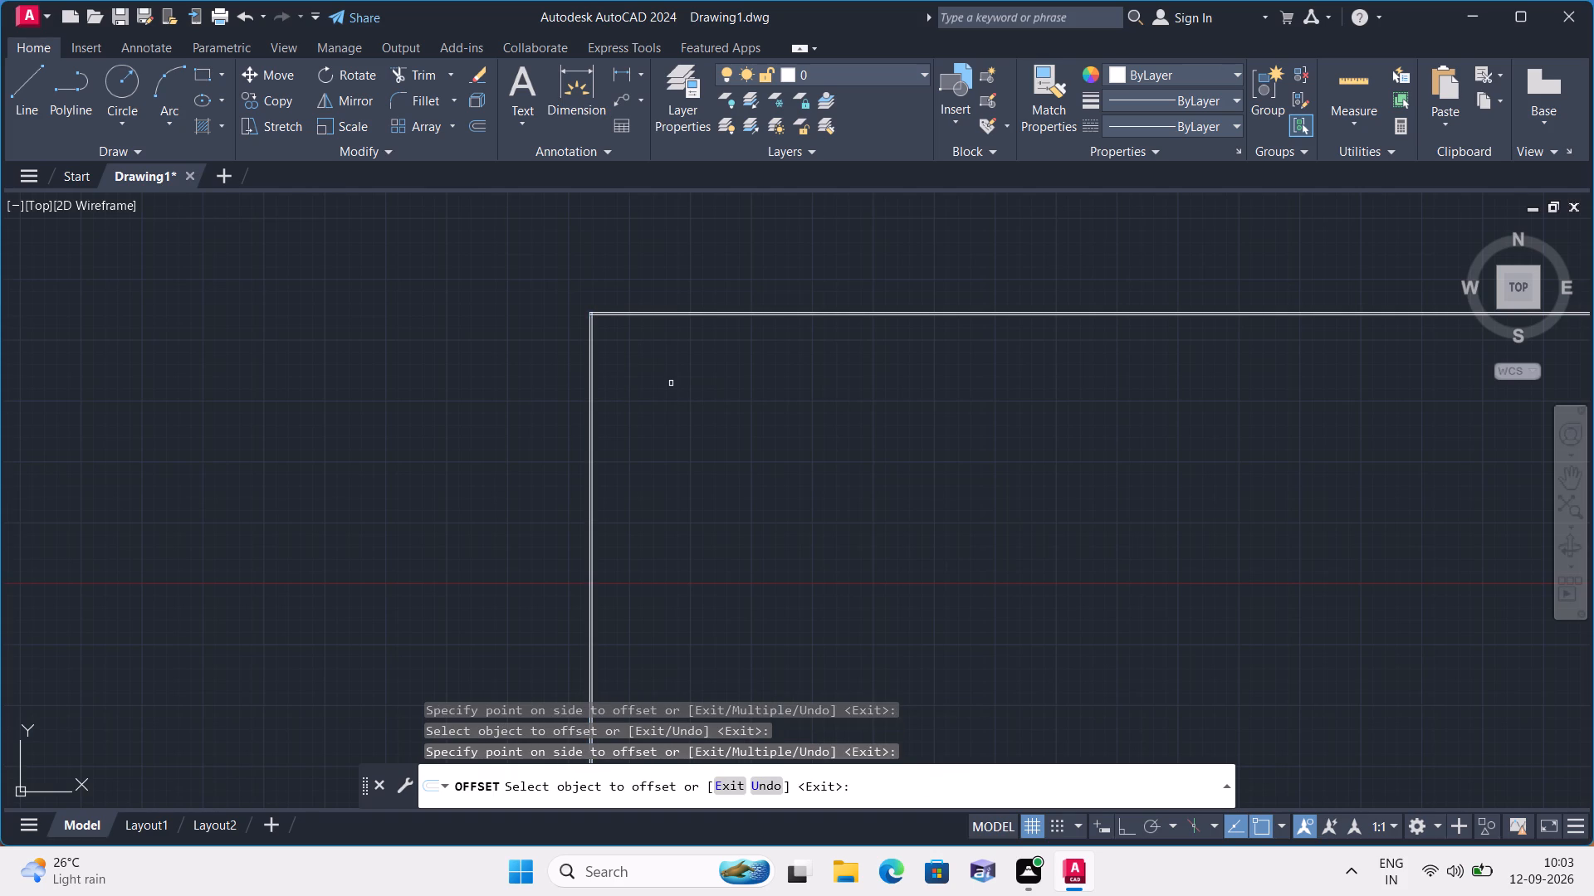
{"action": "key", "text": "space"}
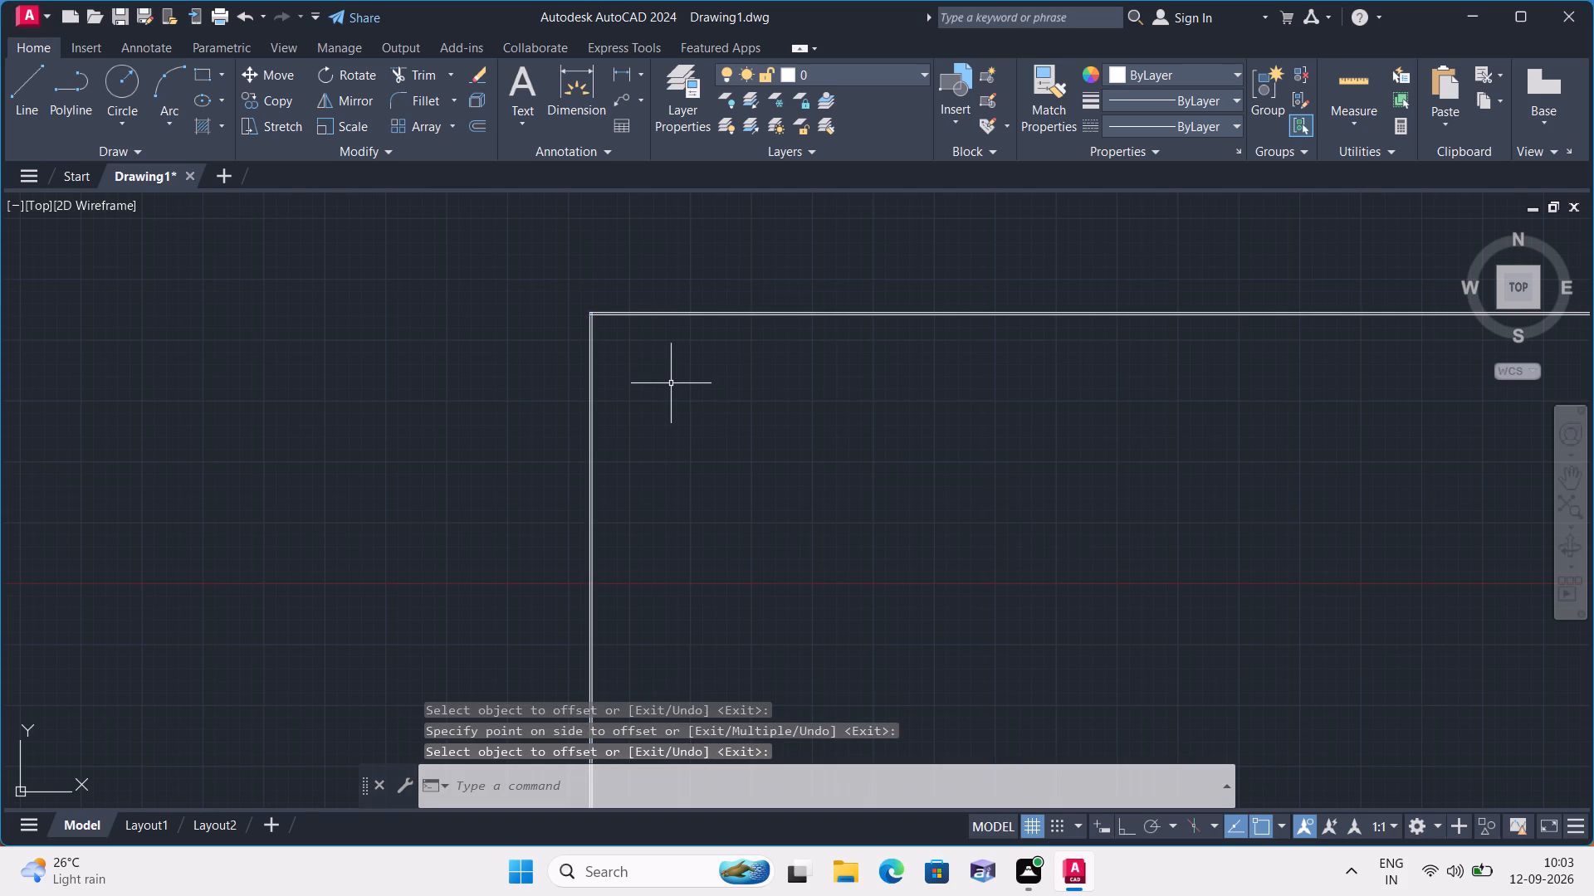
Offset the left wall's inner line 16'4" to the right to mark the first room's width.
{"action": "key", "text": "space"}
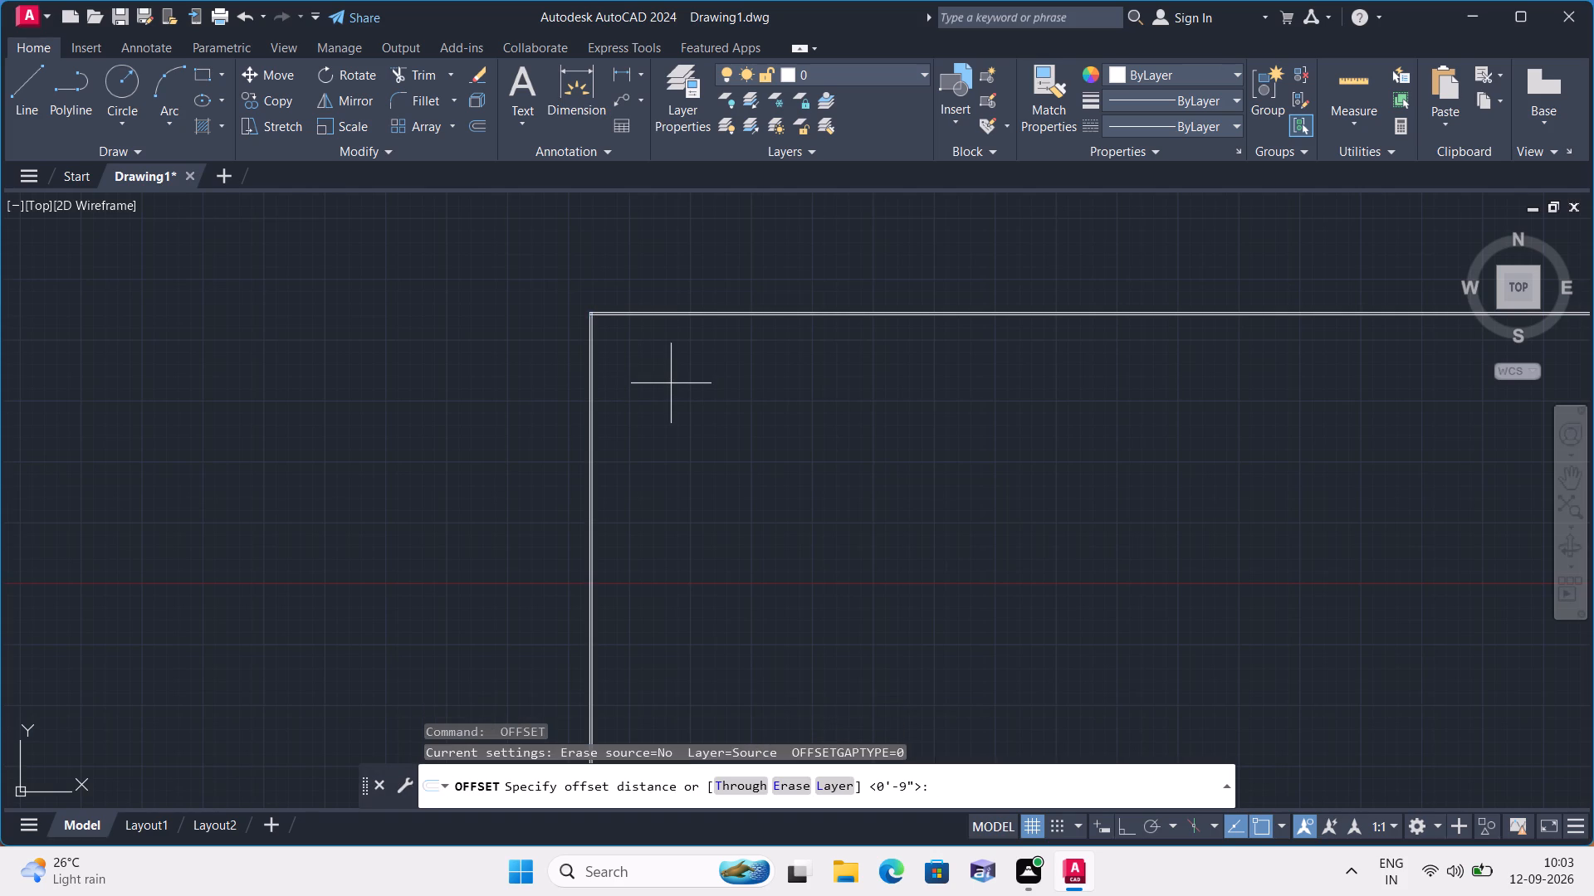
{"action": "type", "text": "14"}
{"action": "key", "text": "BackSpace"}
{"action": "key", "text": "6"}
{"action": "key", "text": "apostrophe"}
{"action": "type", "text": "4\""}
{"action": "key", "text": "space"}
{"action": "scroll", "coordinate": [671, 383], "scroll_direction": "up", "scroll_amount": 2}
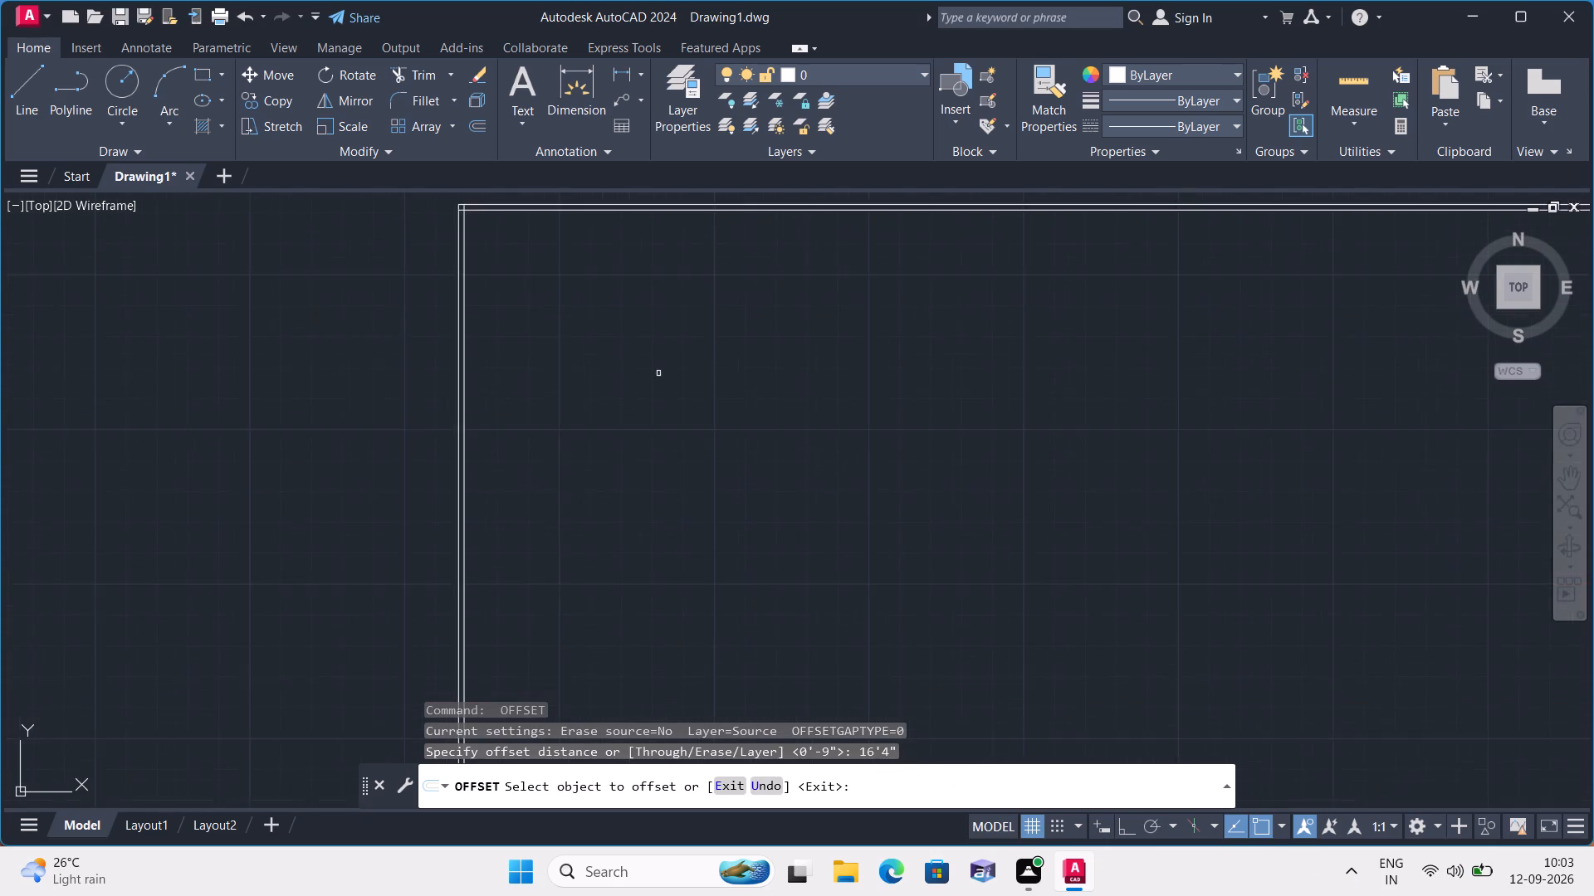
{"action": "scroll", "coordinate": [643, 362], "scroll_direction": "up", "scroll_amount": 2}
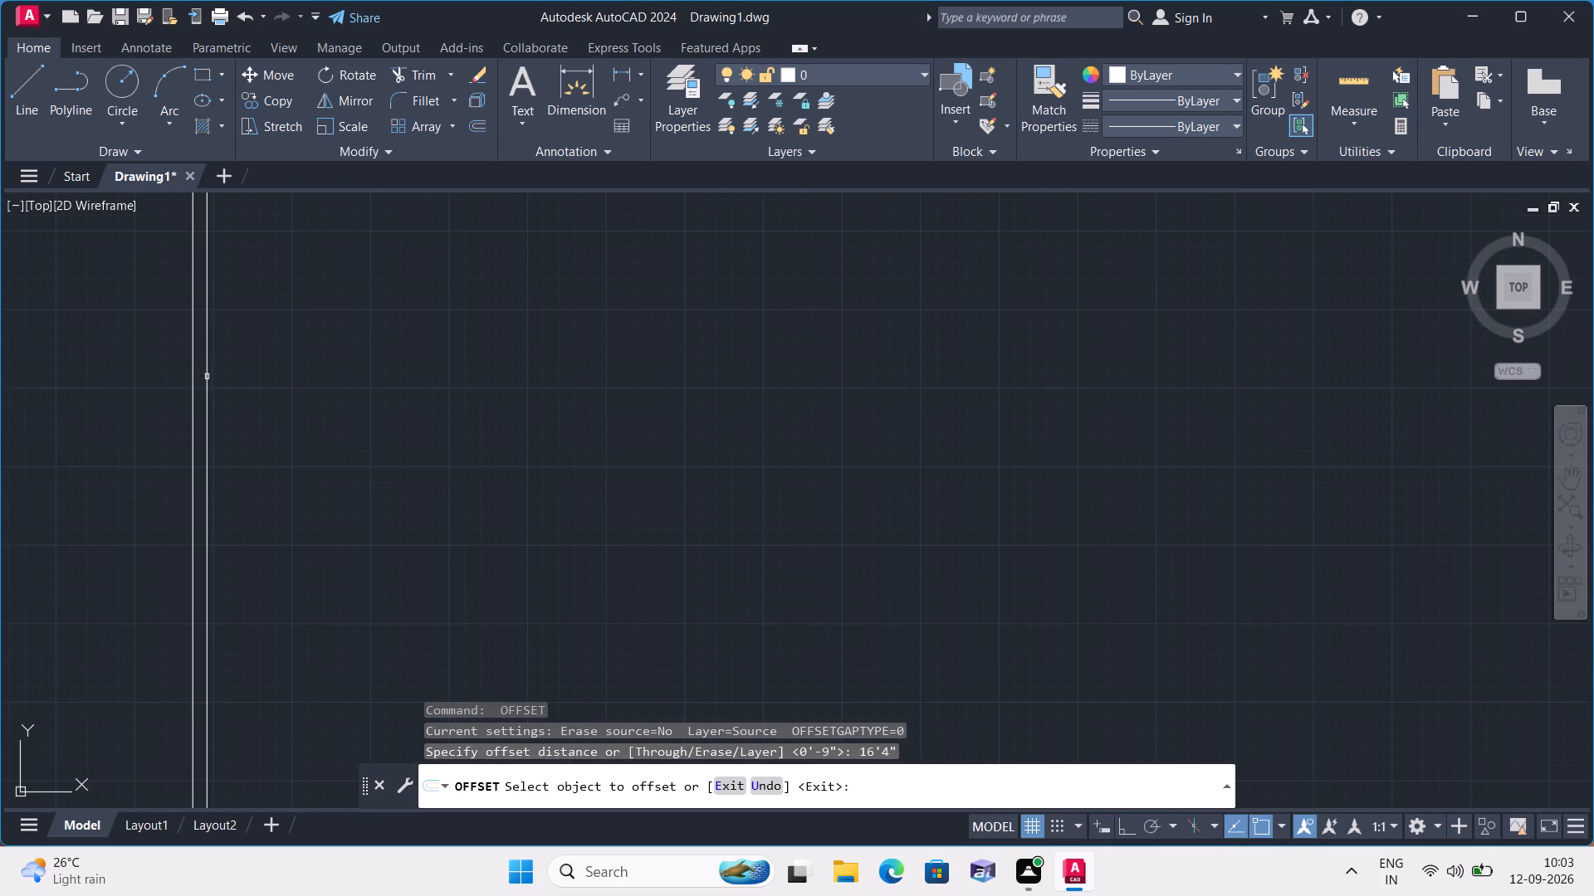
{"action": "left_click", "coordinate": [210, 381]}
{"action": "left_click", "coordinate": [205, 381]}
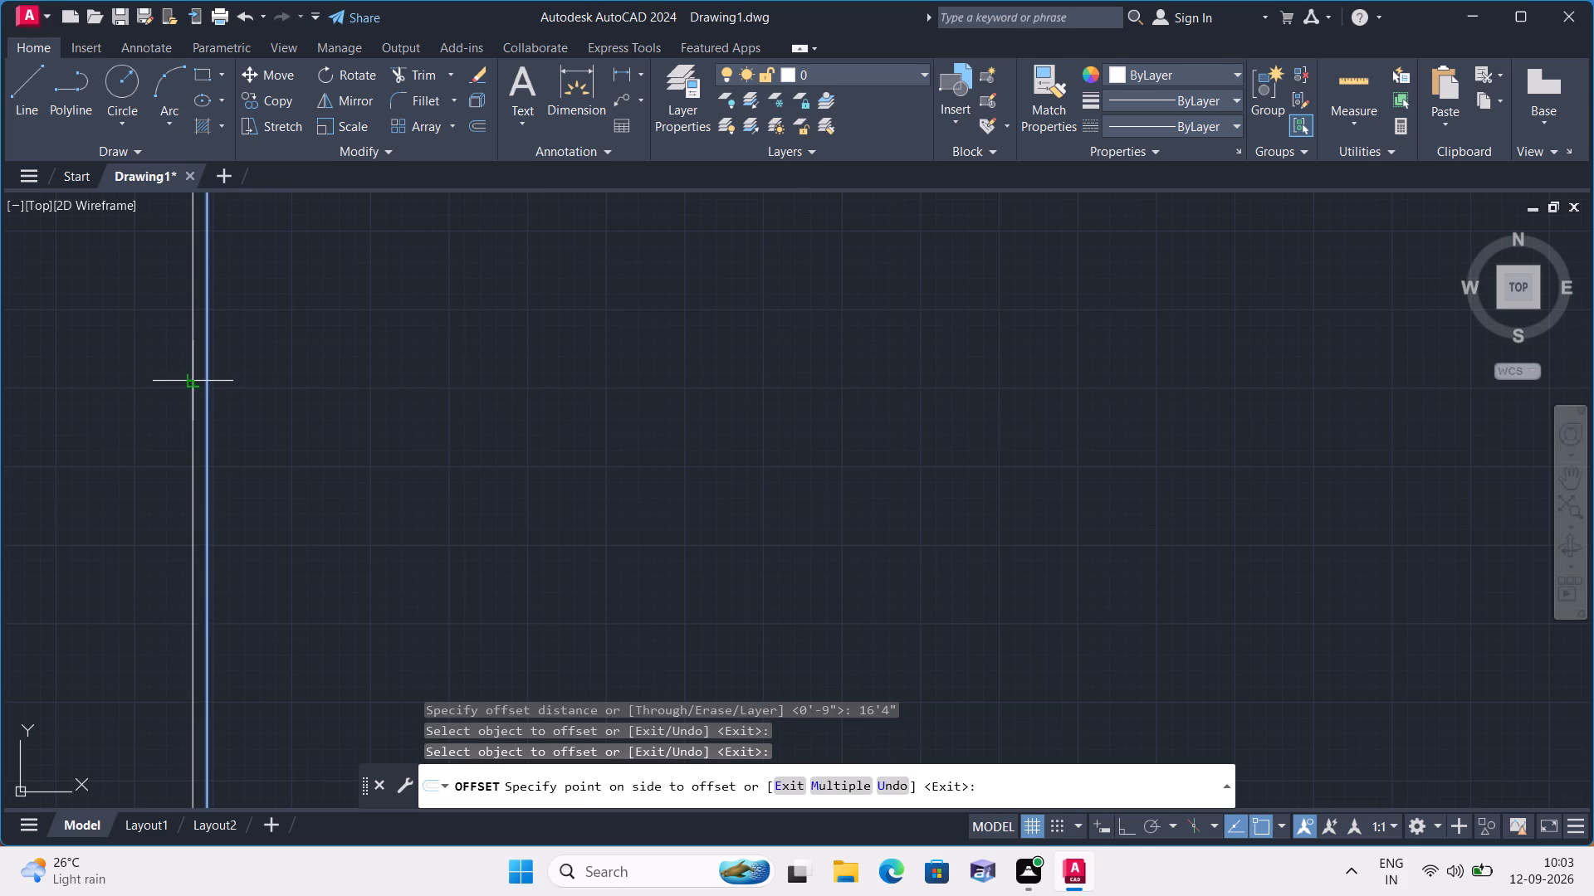
{"action": "left_click", "coordinate": [653, 386]}
{"action": "key", "text": "space"}
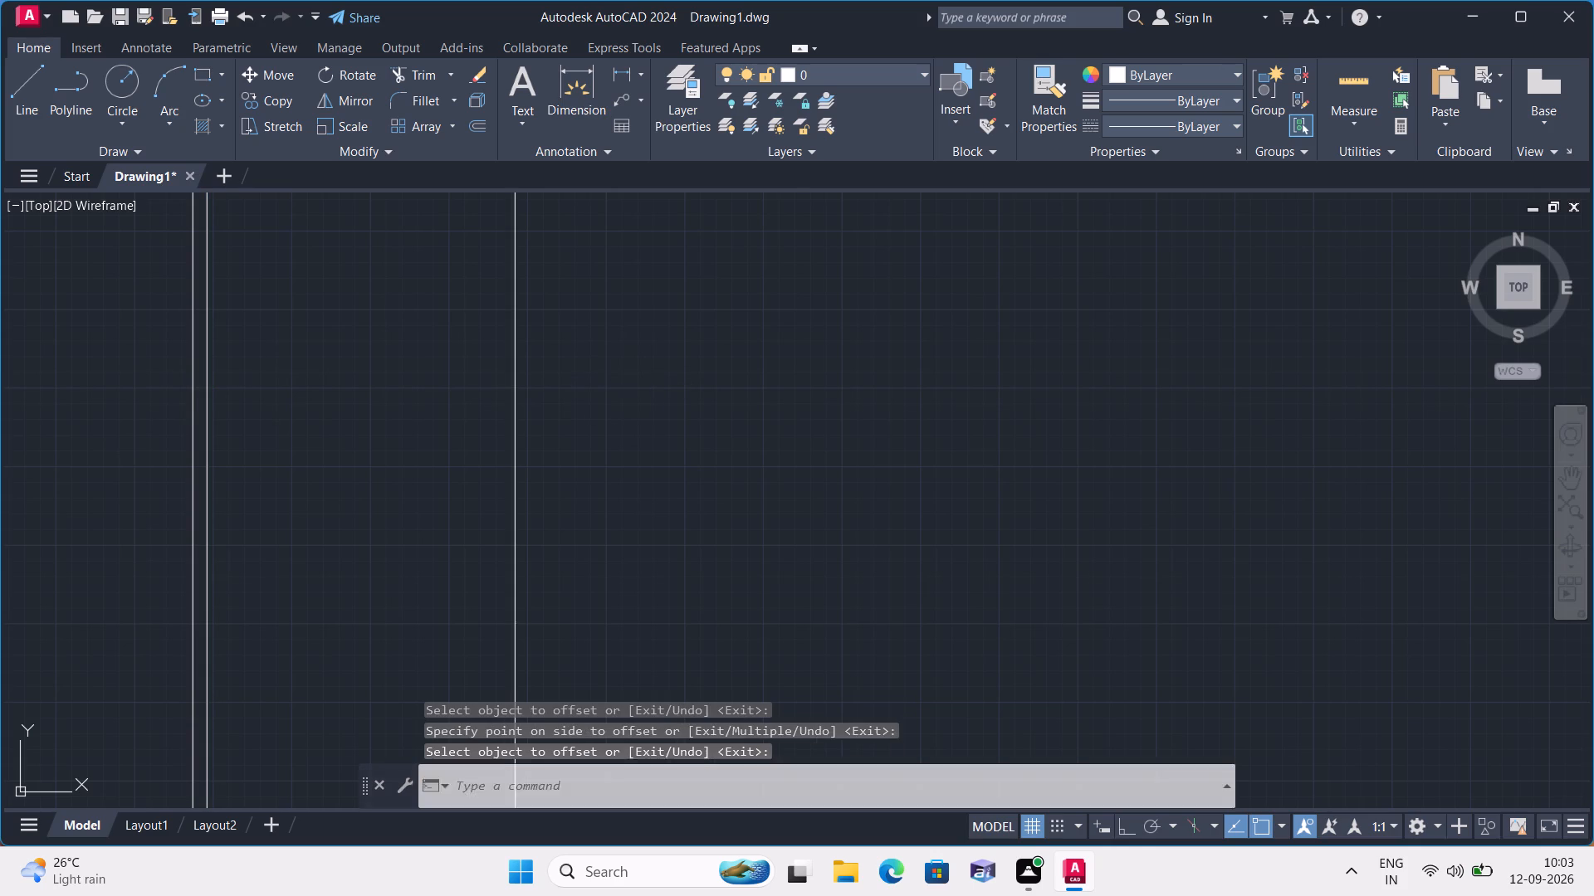
Offset the new vertical line 4.5" to the right to give the first partition wall its thickness.
{"action": "key", "text": "space"}
{"action": "type", "text": "4.5\""}
{"action": "key", "text": "space"}
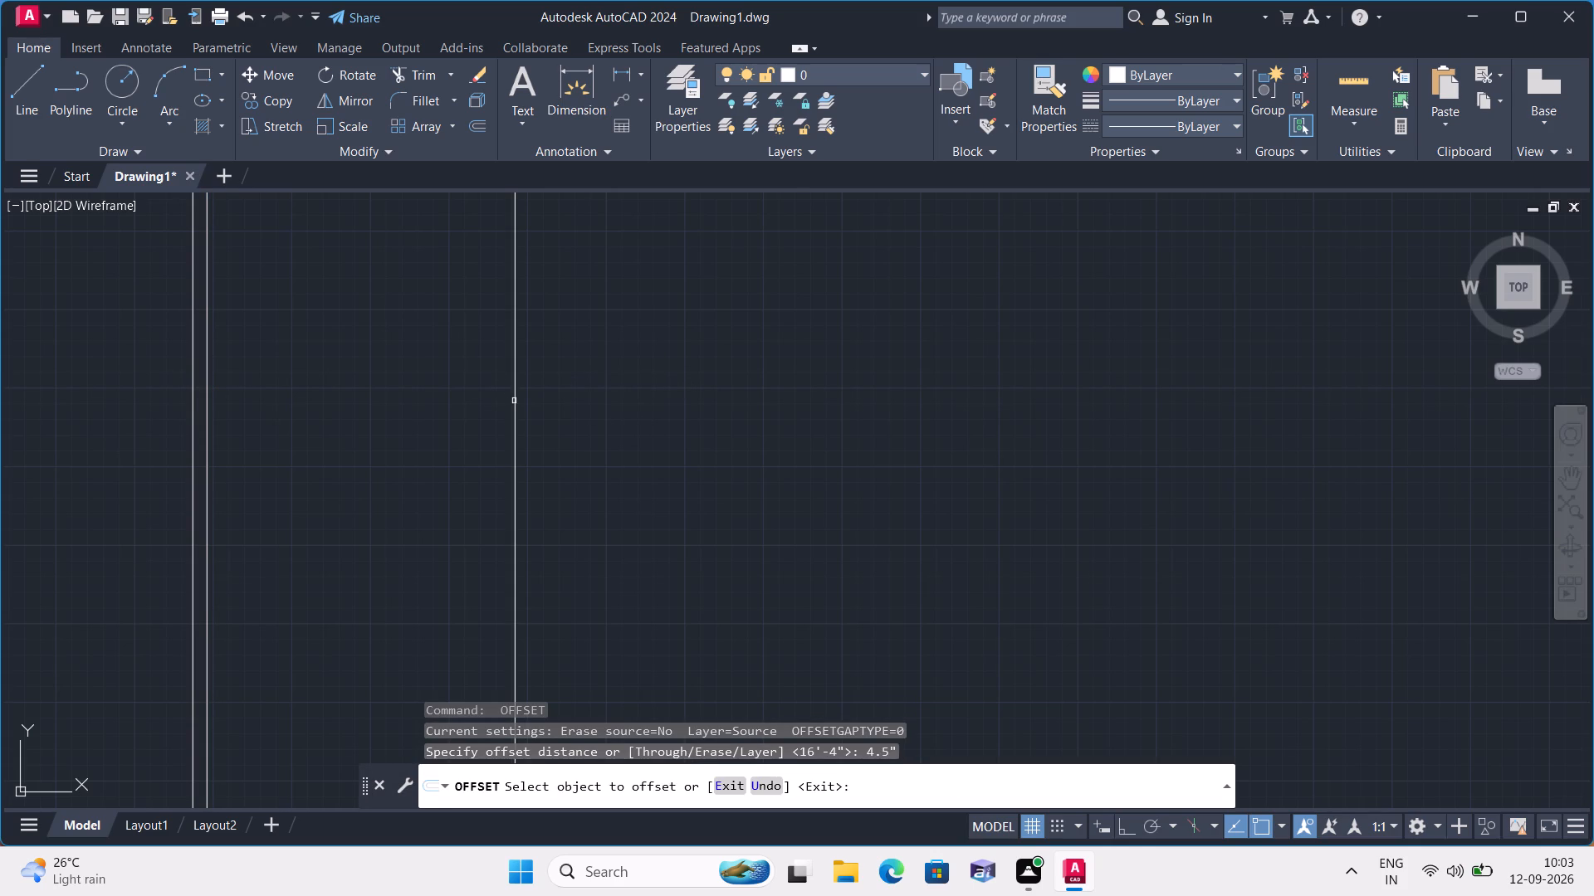
{"action": "left_click", "coordinate": [517, 402]}
{"action": "left_click", "coordinate": [618, 408]}
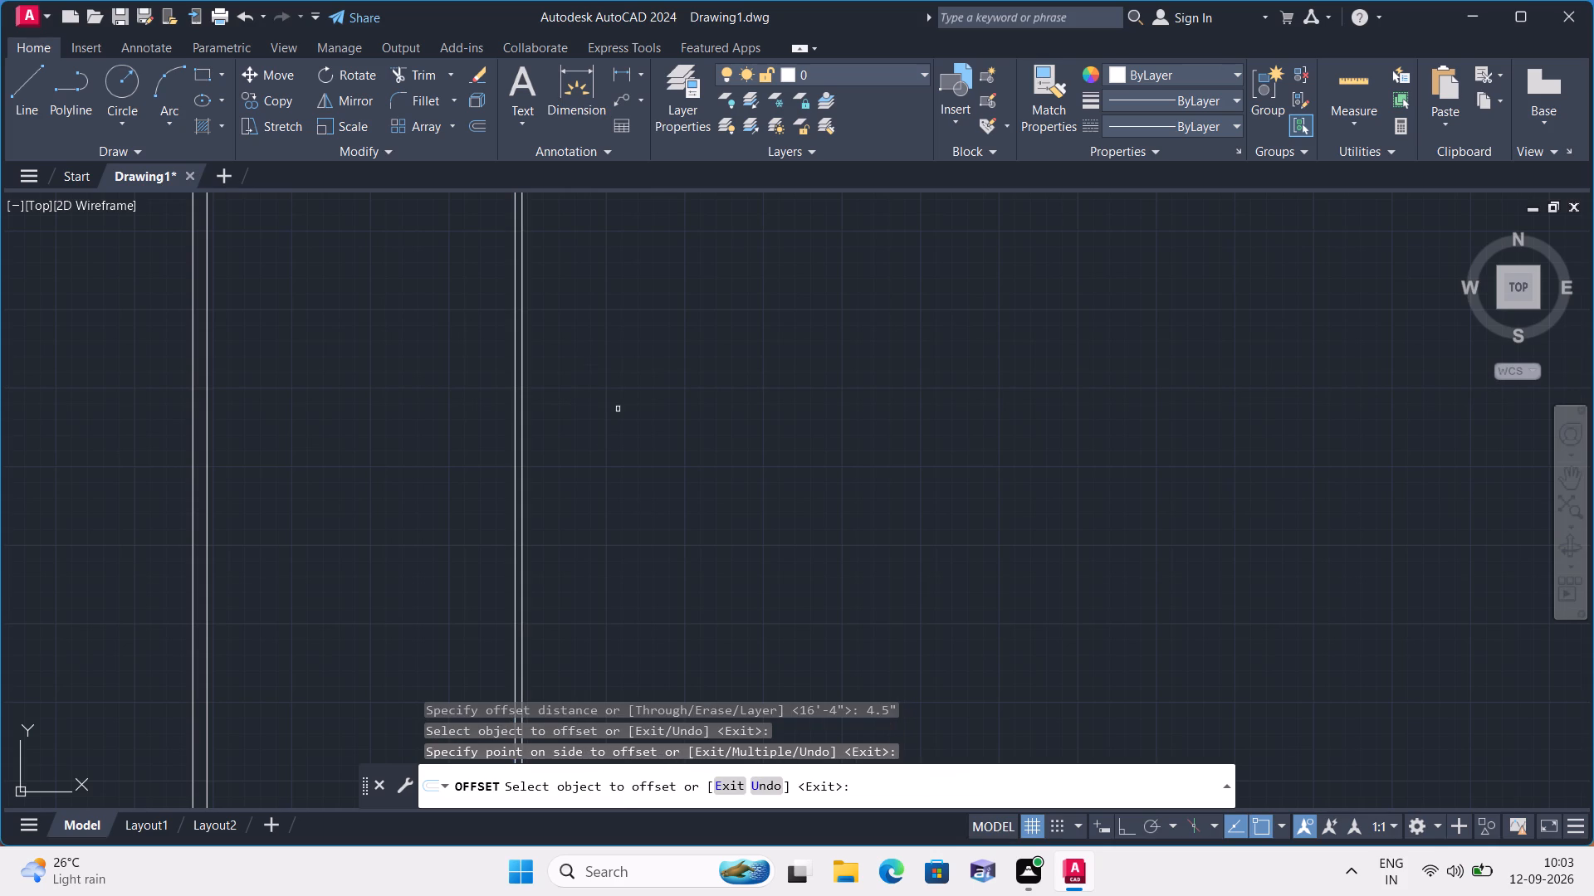
{"action": "key", "text": "space"}
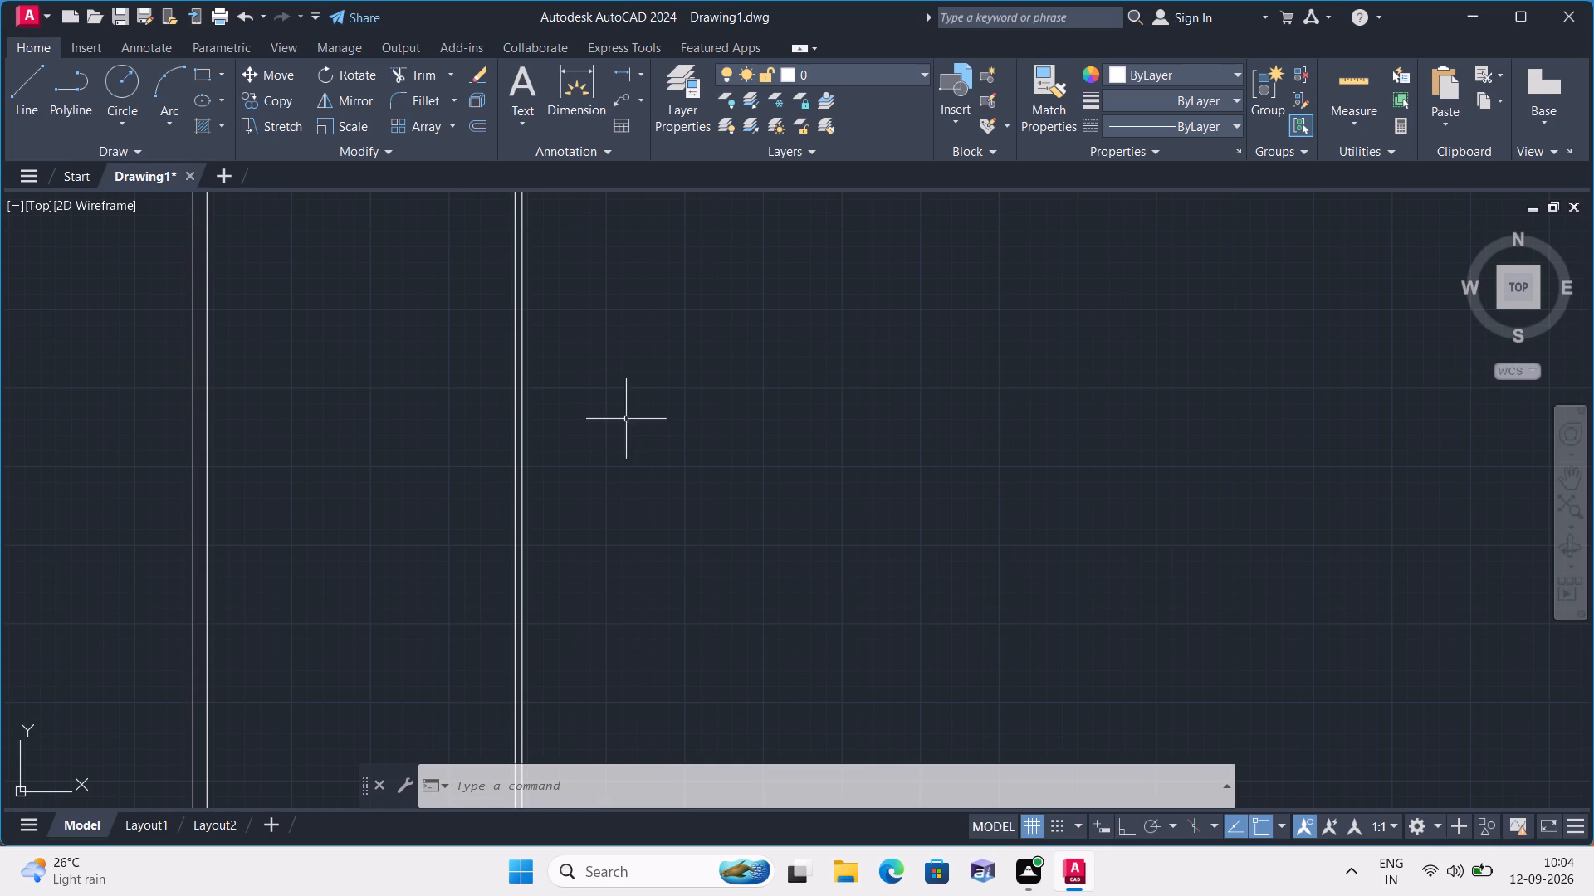
Offset the first partition's right-hand line 6'-2" to the right to mark the next space.
{"action": "scroll", "coordinate": [550, 421], "scroll_direction": "down", "scroll_amount": 2}
{"action": "middle_click_drag", "start_coordinate": [653, 388], "coordinate": [622, 439]}
{"action": "scroll", "coordinate": [585, 396], "scroll_direction": "up", "scroll_amount": 2}
{"action": "scroll", "coordinate": [440, 302], "scroll_direction": "up", "scroll_amount": 1}
{"action": "middle_click_drag", "start_coordinate": [440, 301], "coordinate": [477, 380]}
{"action": "scroll", "coordinate": [477, 380], "scroll_direction": "down", "scroll_amount": 2}
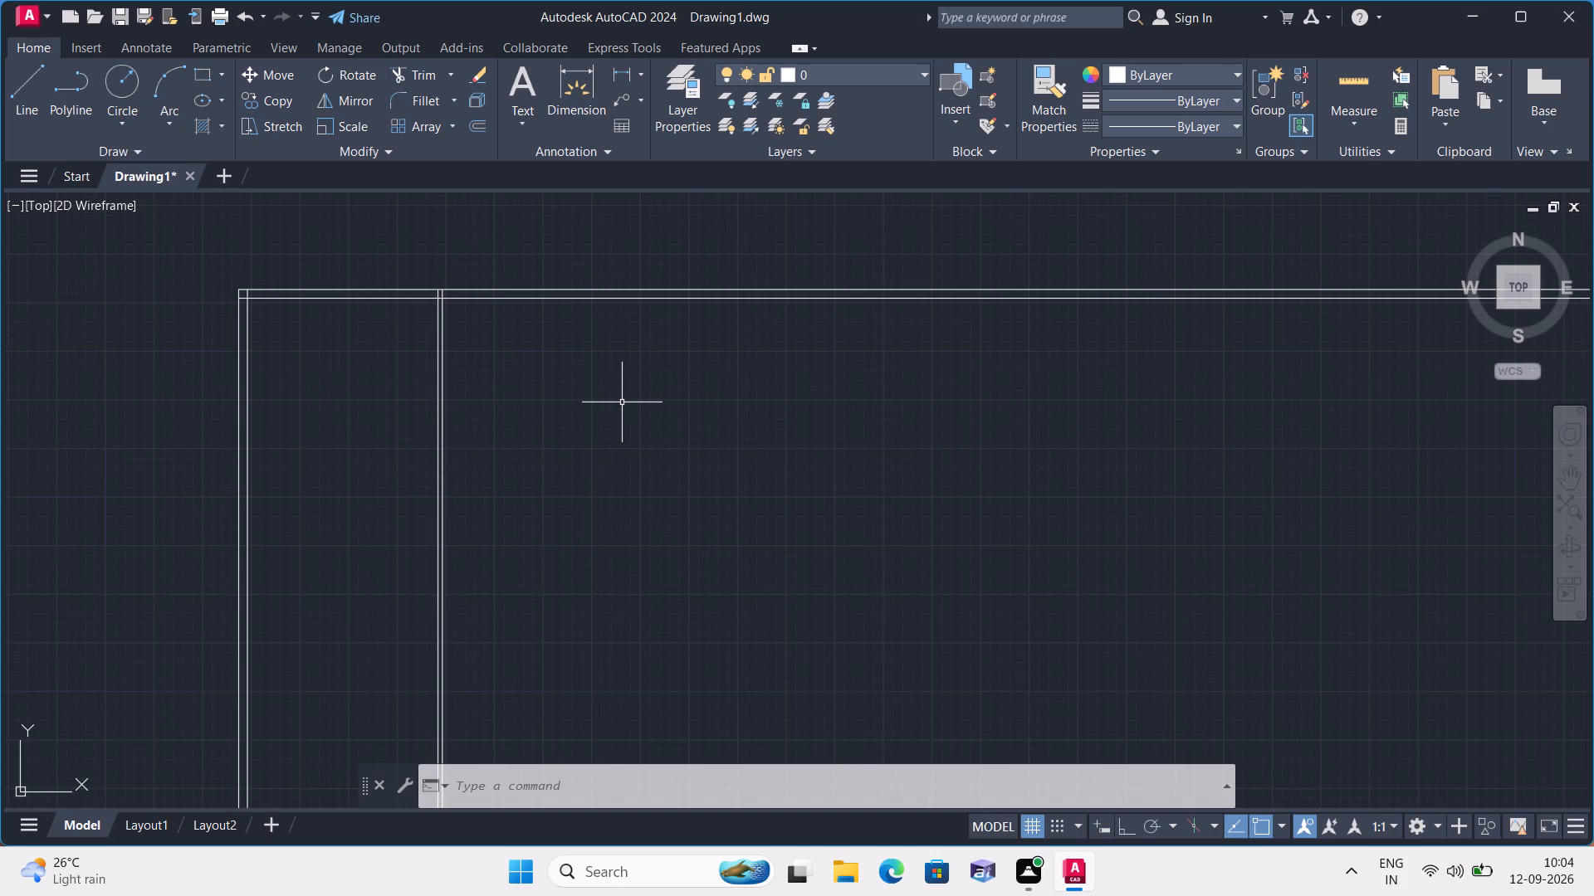
{"action": "key", "text": "space"}
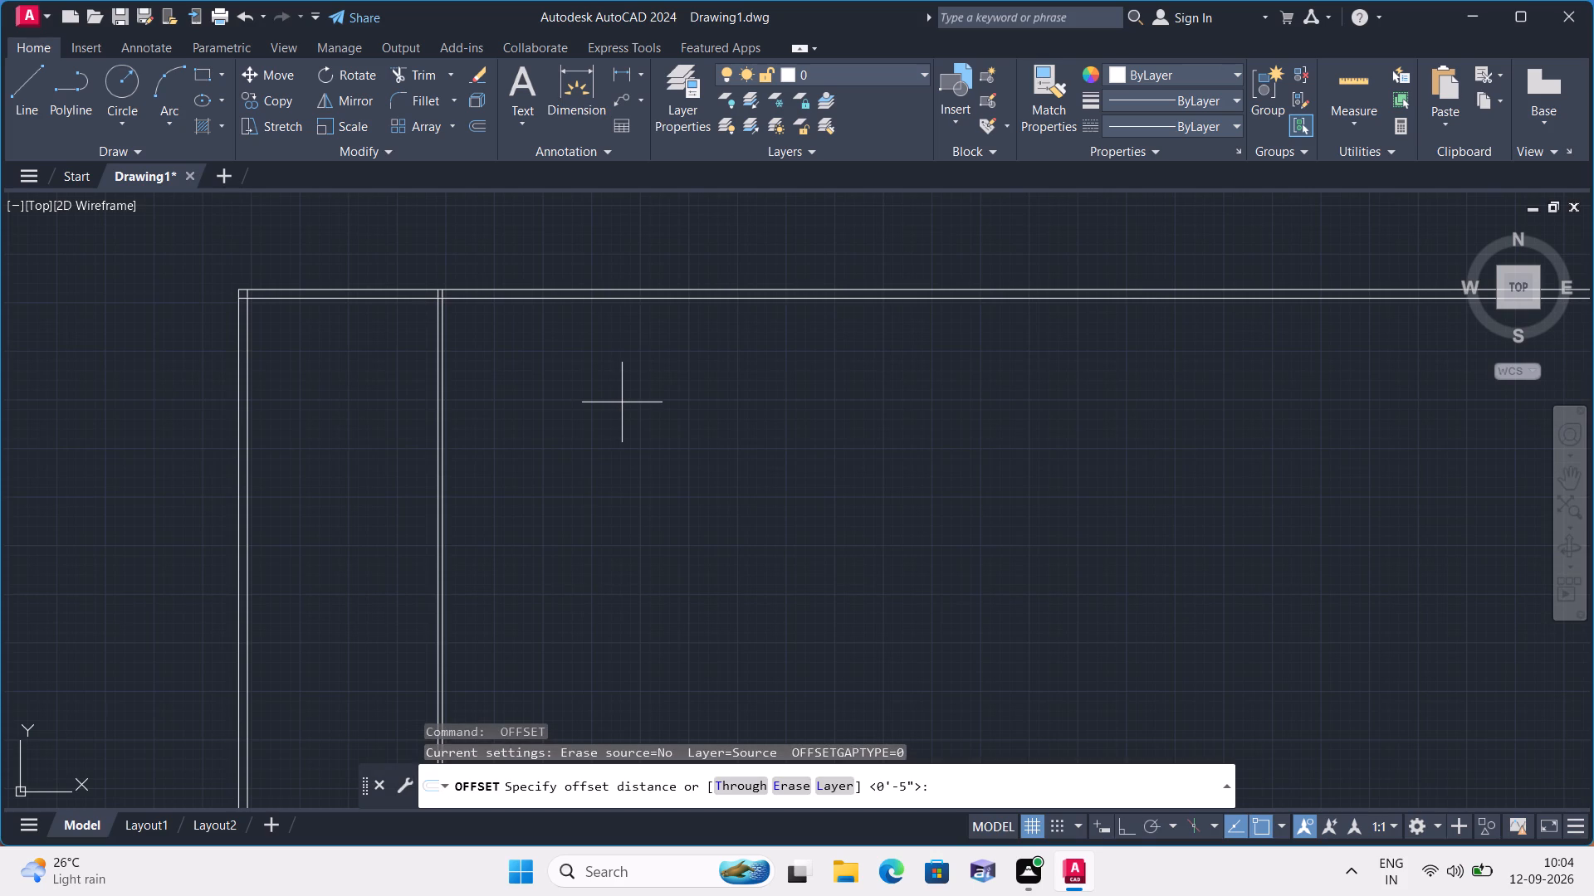
{"action": "type", "text": "6'"}
{"action": "key", "text": "minus"}
{"action": "type", "text": "2\""}
{"action": "key", "text": "space"}
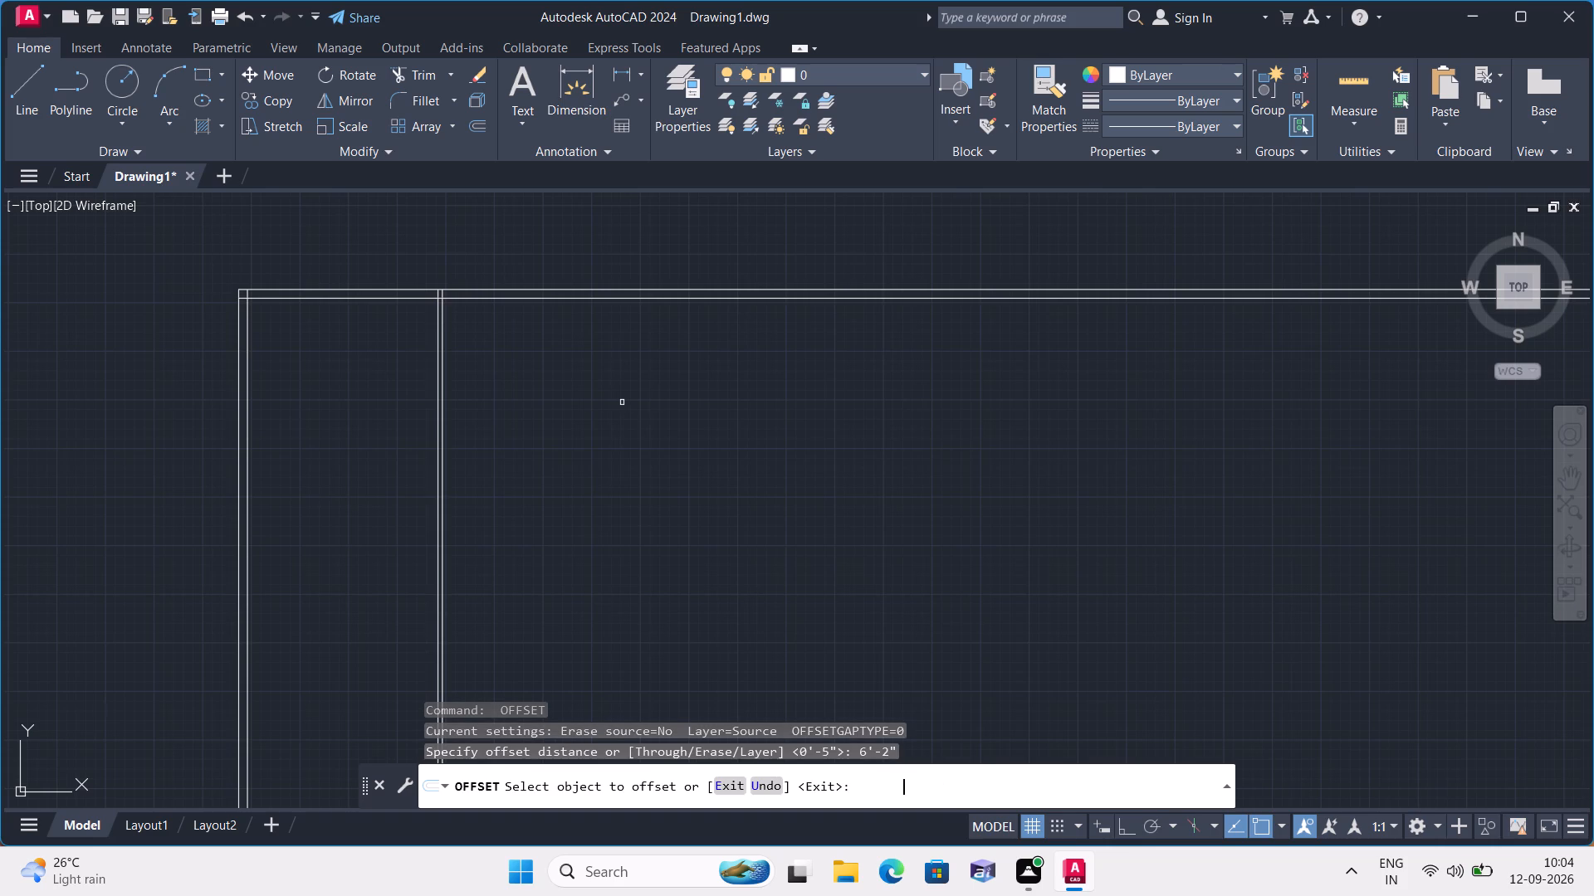
{"action": "scroll", "coordinate": [594, 402], "scroll_direction": "up", "scroll_amount": 2}
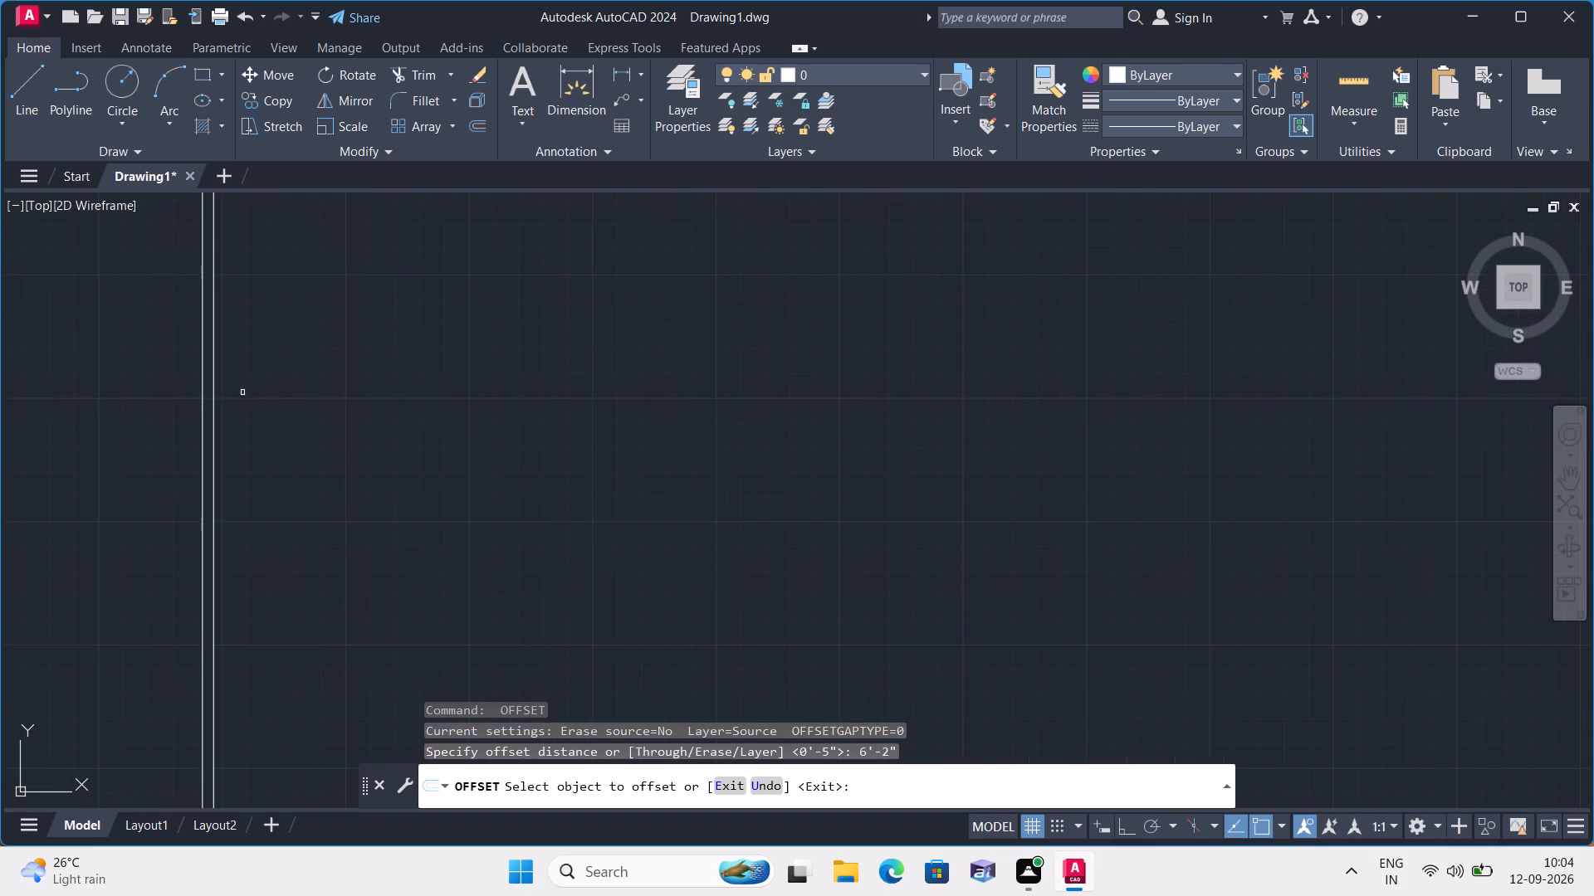
{"action": "left_click", "coordinate": [213, 412]}
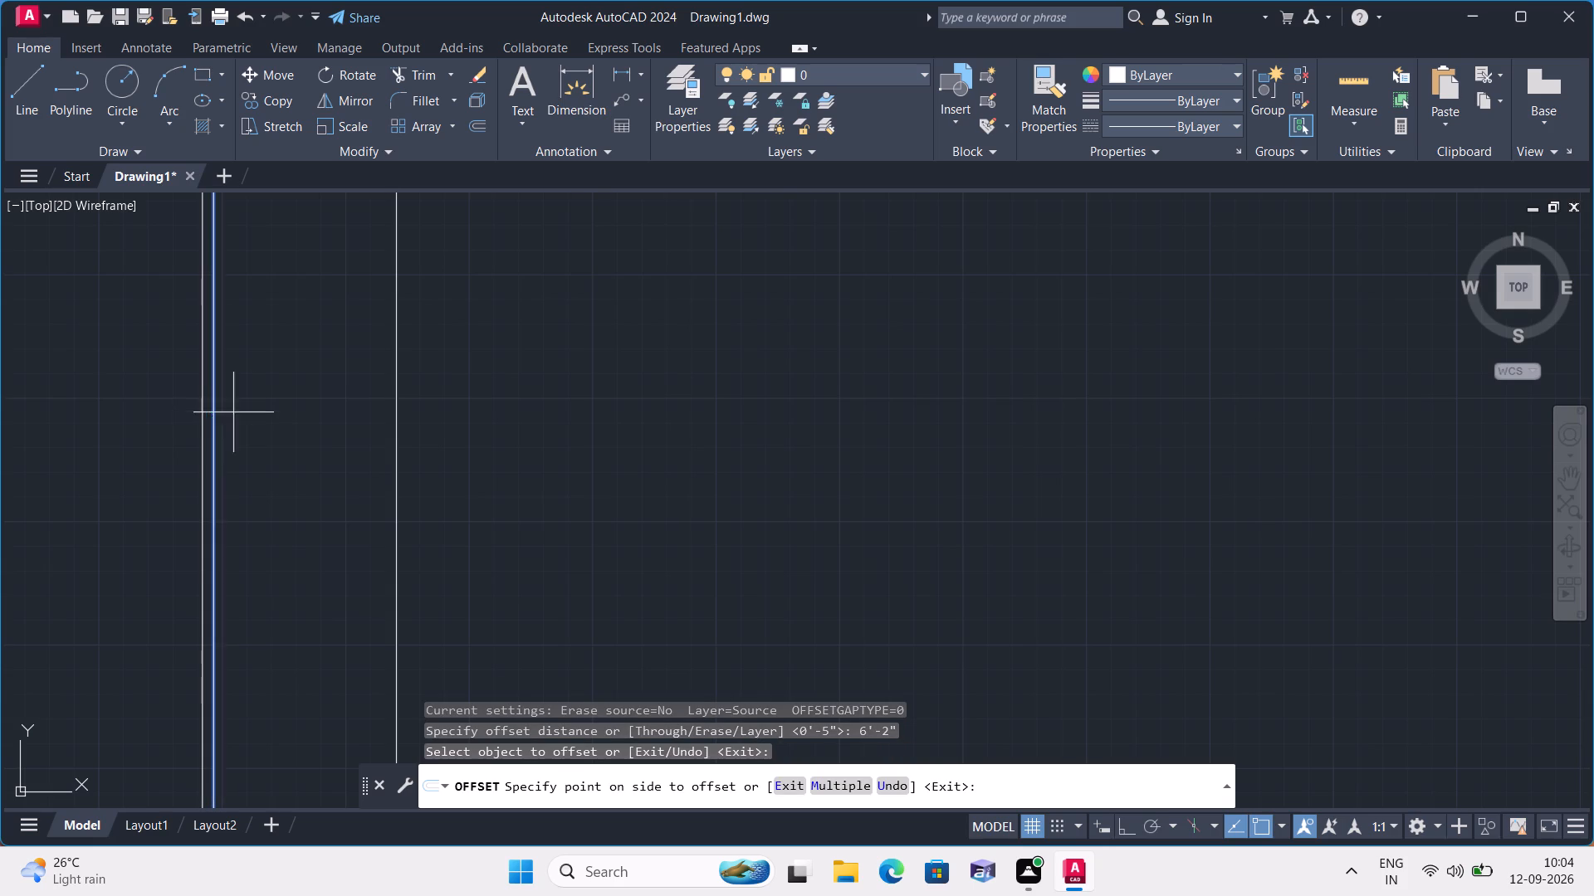
{"action": "left_click_drag", "start_coordinate": [276, 411], "coordinate": [305, 416]}
{"action": "key", "text": "space"}
Offset the newest vertical line 4.5" to the right to form the second partition wall.
{"action": "key", "text": "space"}
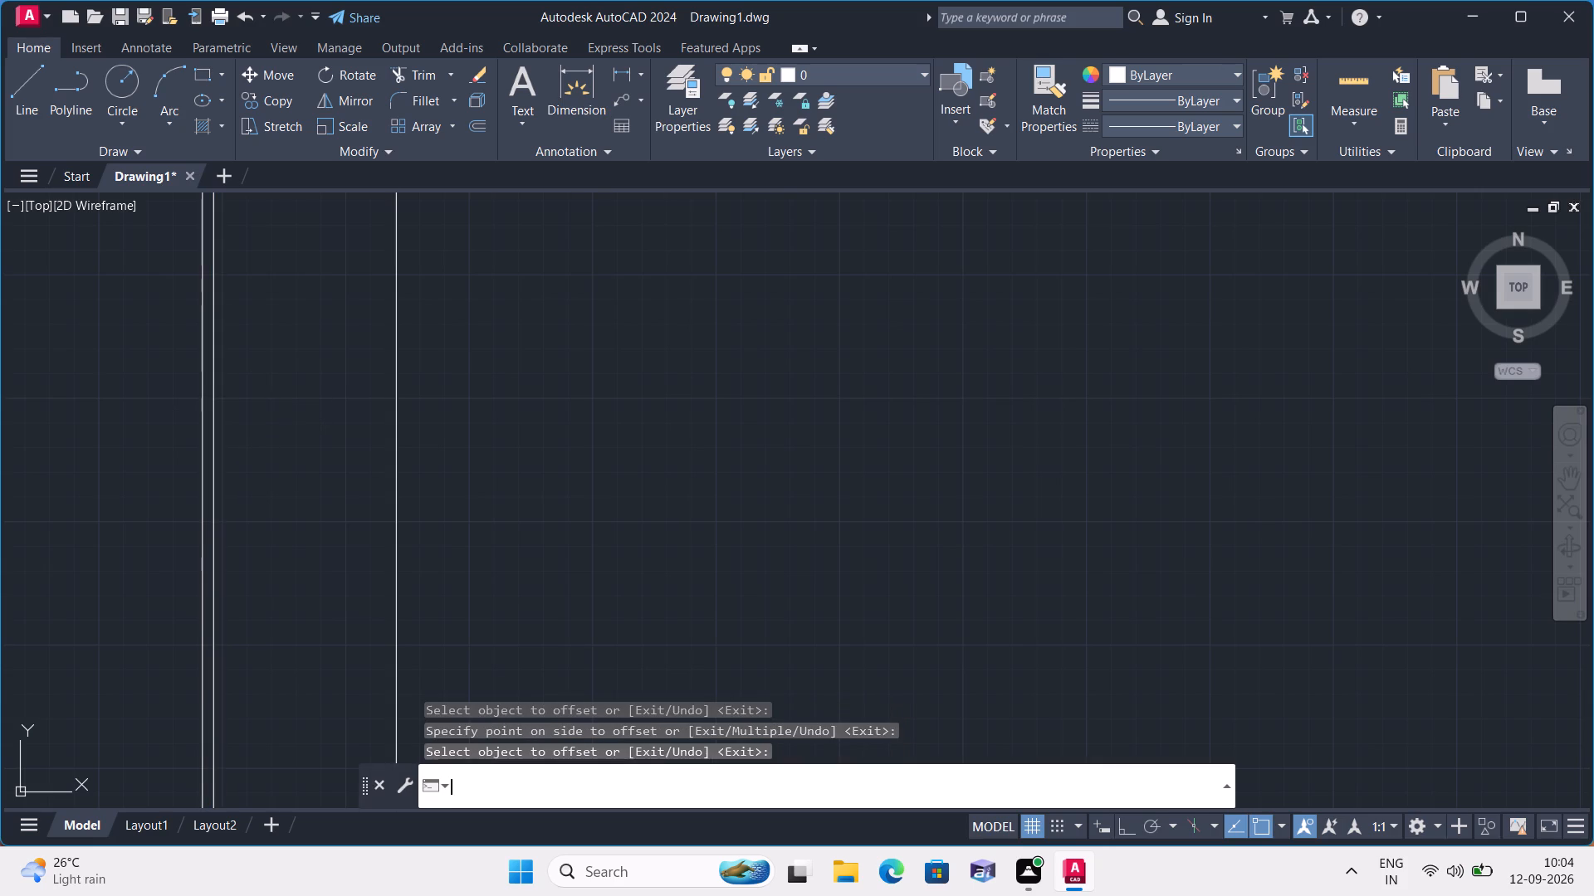
{"action": "type", "text": "4.5\""}
{"action": "key", "text": "space"}
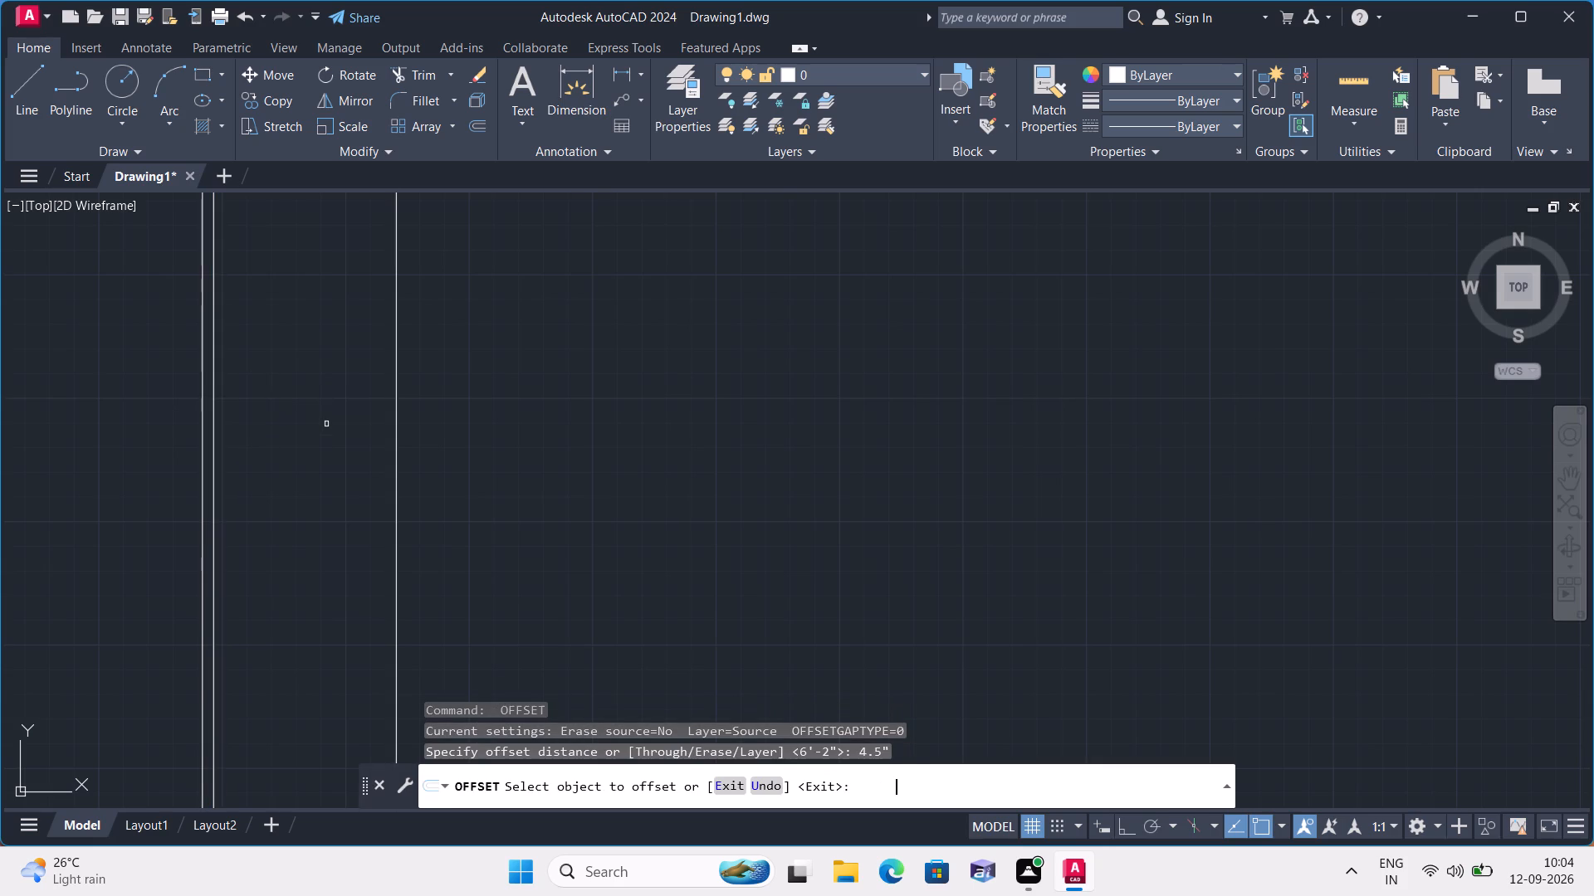
{"action": "left_click", "coordinate": [398, 475]}
{"action": "left_click", "coordinate": [506, 462]}
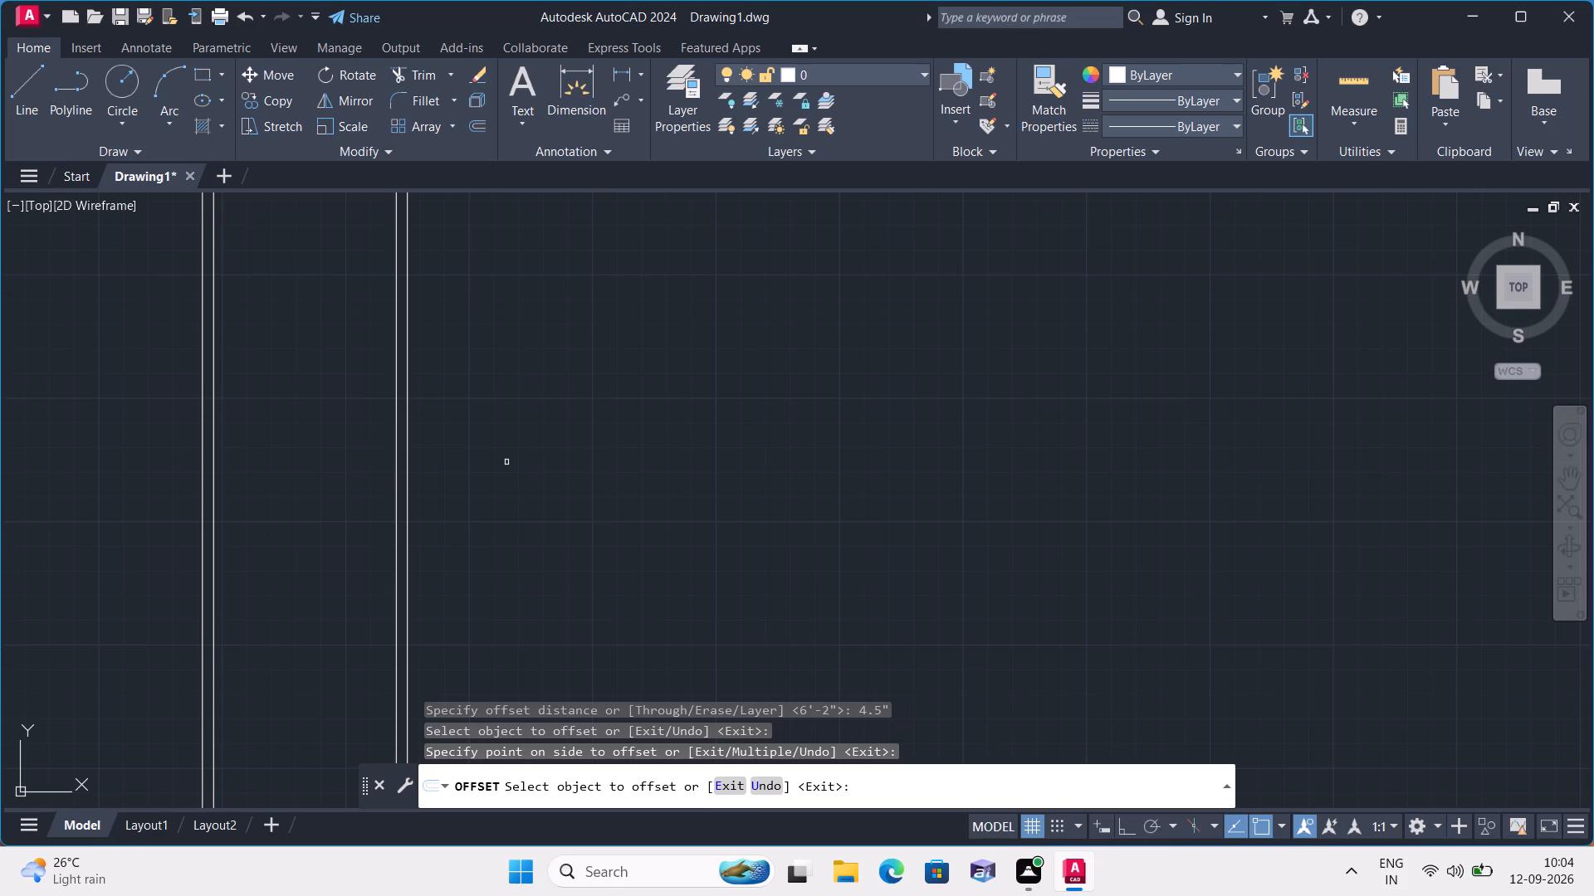
{"action": "key", "text": "space"}
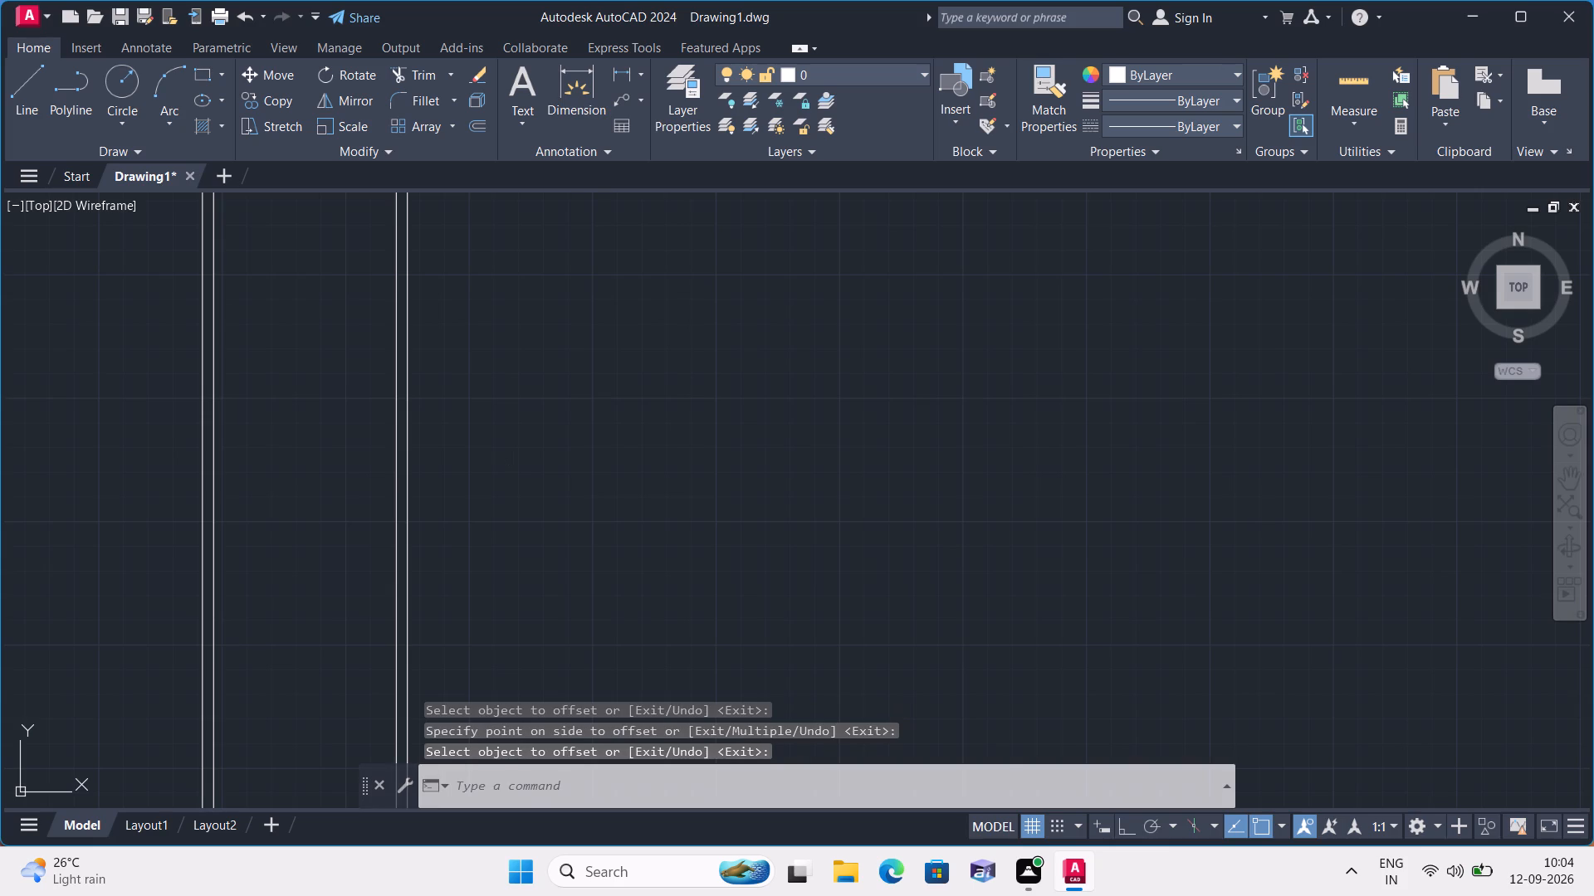
Offset the second partition's right-hand line 6' to the right.
{"action": "key", "text": "space"}
{"action": "type", "text": "6'"}
{"action": "key", "text": "space"}
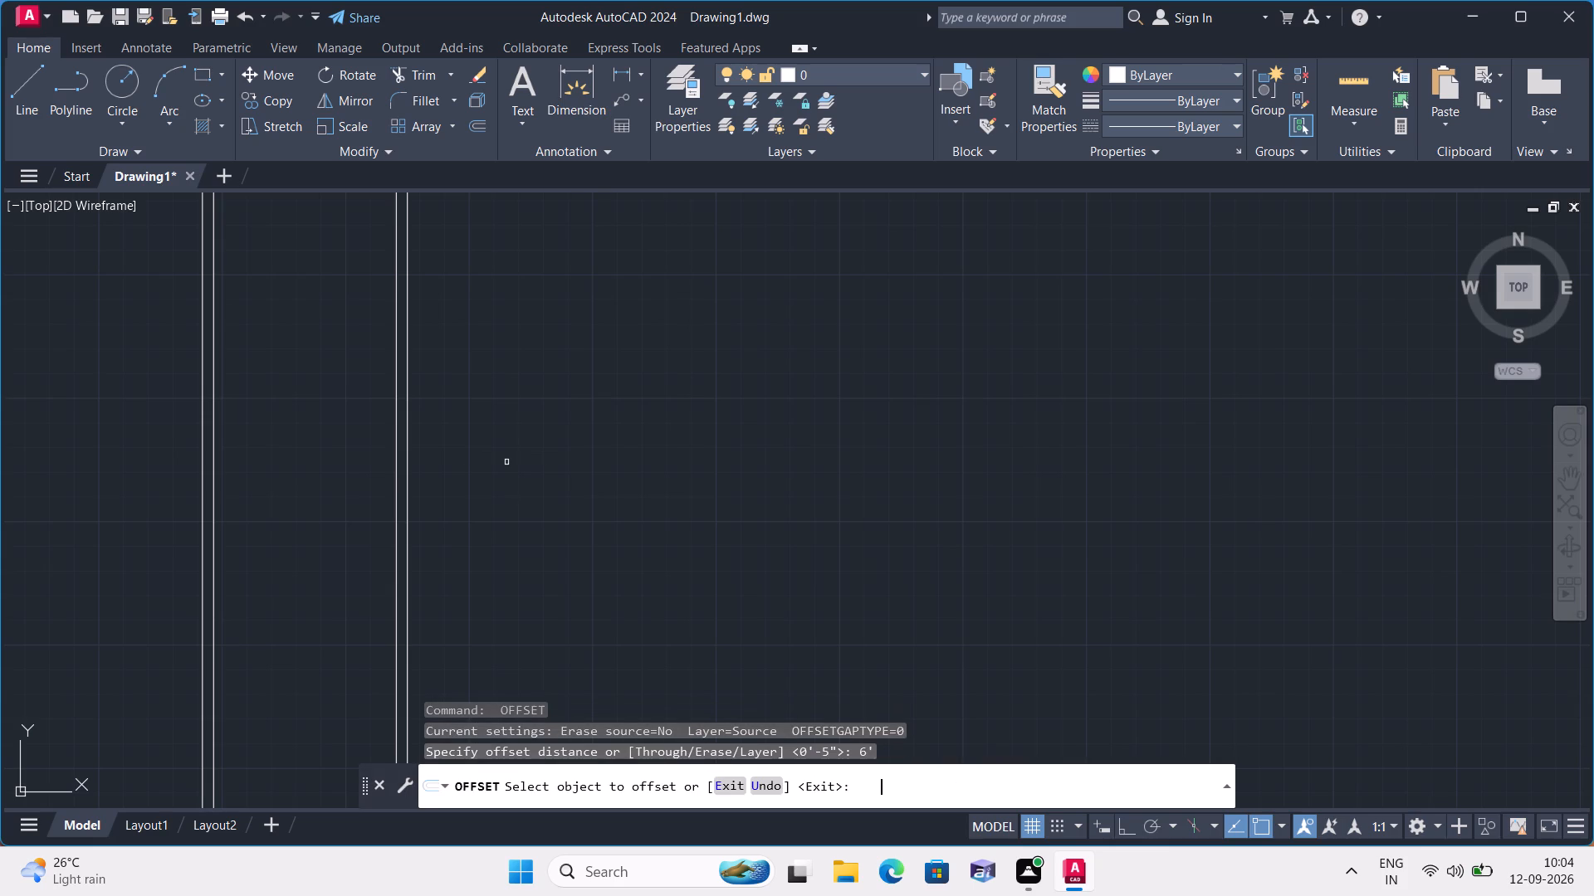
{"action": "left_click", "coordinate": [408, 420]}
{"action": "left_click", "coordinate": [545, 421]}
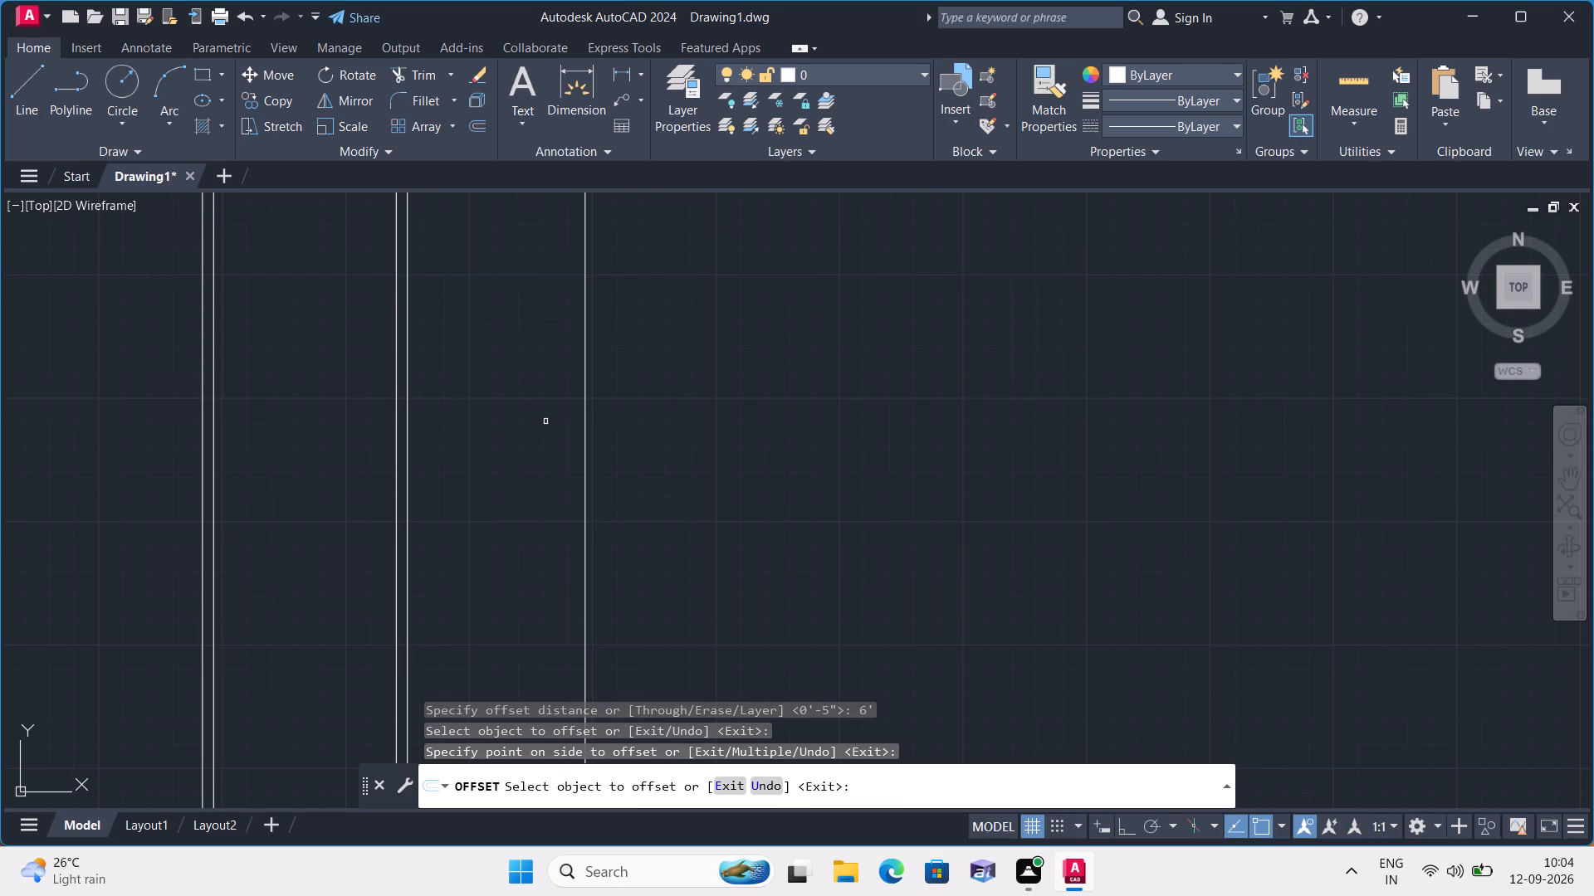
{"action": "key", "text": "space"}
Offset the newest vertical line 4.5" to the right to form the third partition wall.
{"action": "key", "text": "space"}
{"action": "type", "text": "4.5\""}
{"action": "key", "text": "space"}
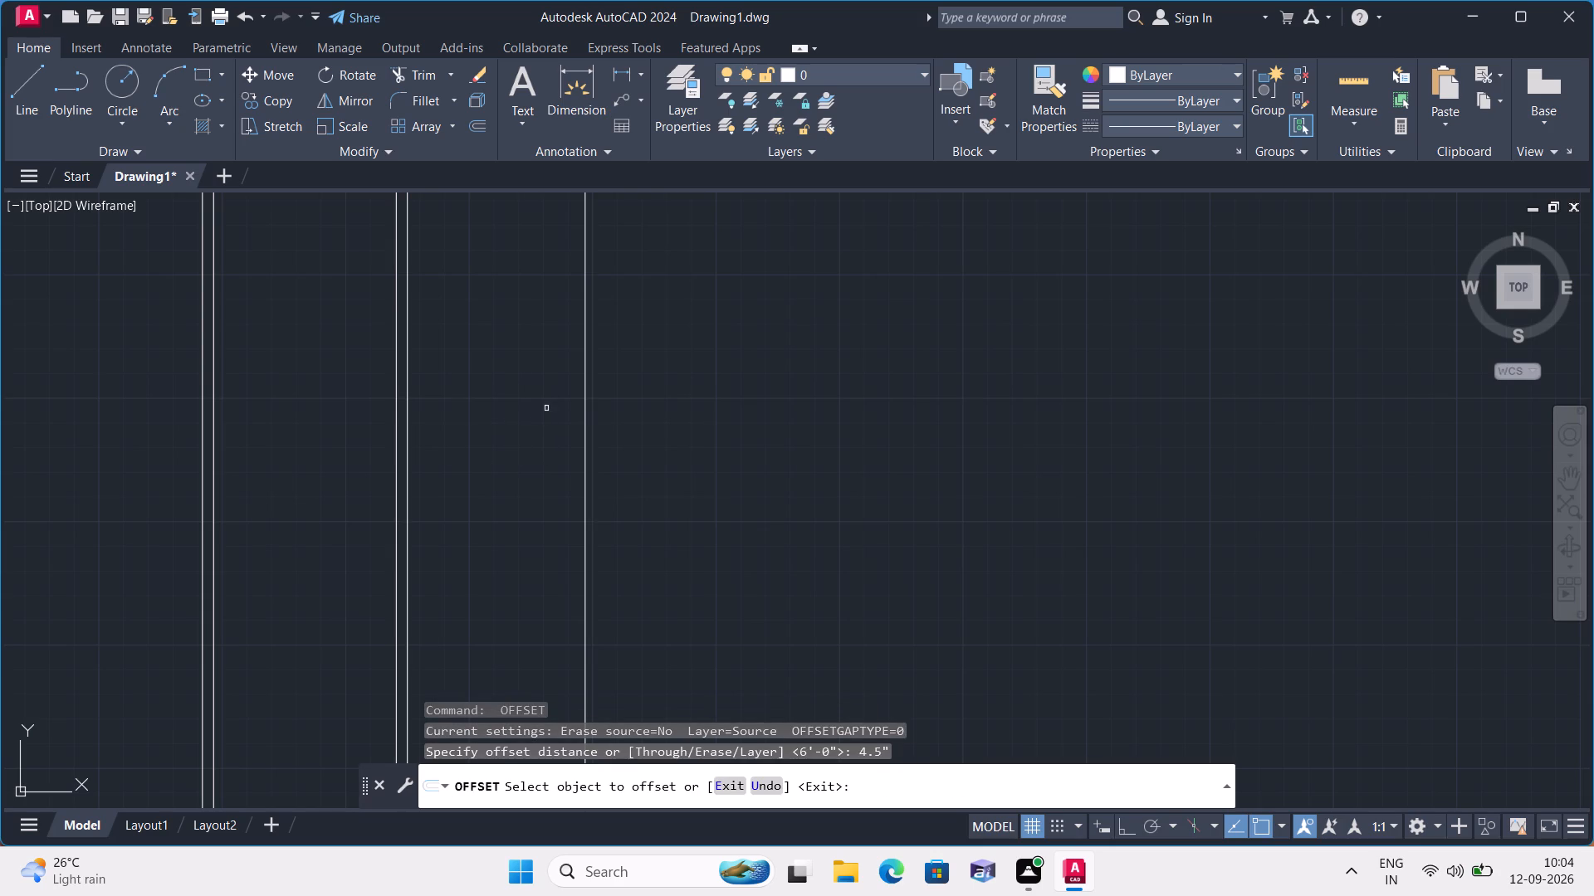
{"action": "left_click", "coordinate": [587, 441]}
{"action": "left_click", "coordinate": [683, 430]}
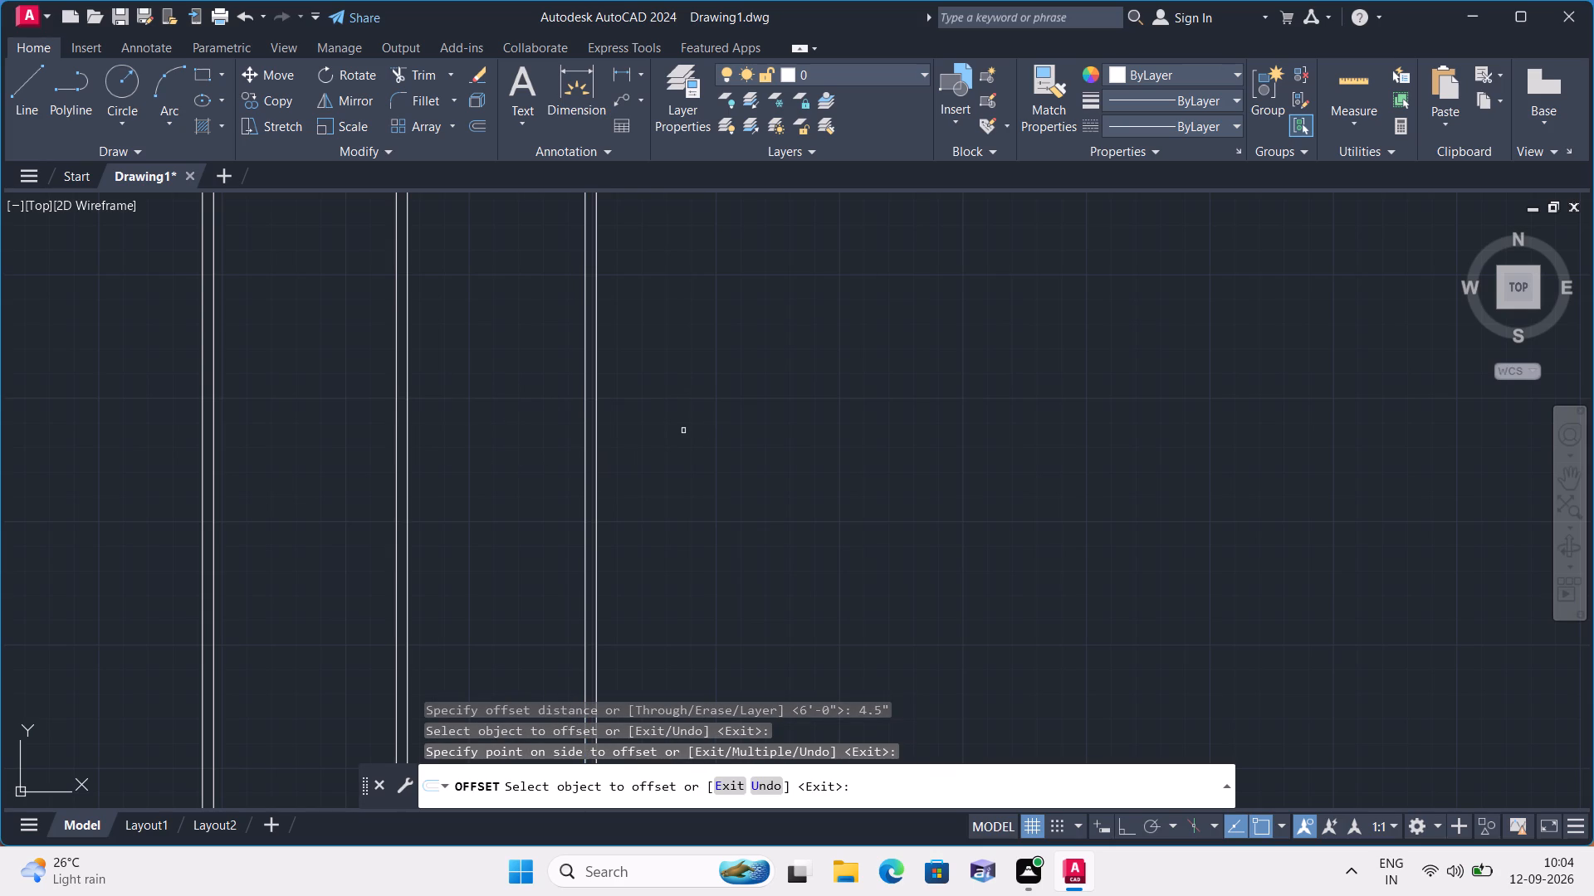
{"action": "key", "text": "space"}
Offset the third partition's right-hand line 15'4" to the right to mark the last room's width.
{"action": "key", "text": "space"}
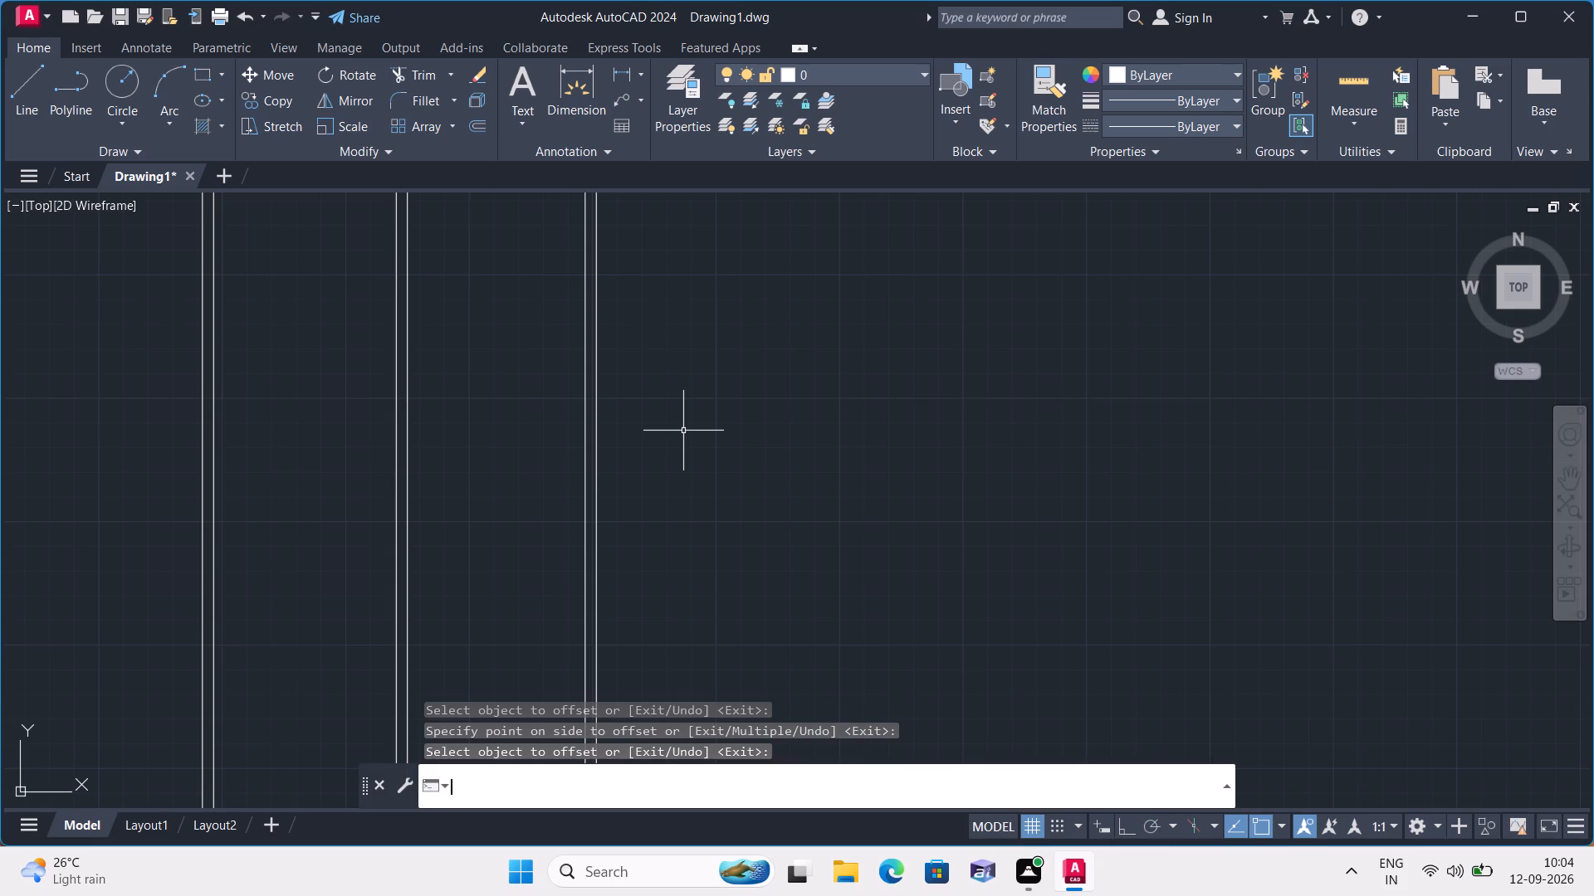
{"action": "type", "text": "15'4\""}
{"action": "key", "text": "space"}
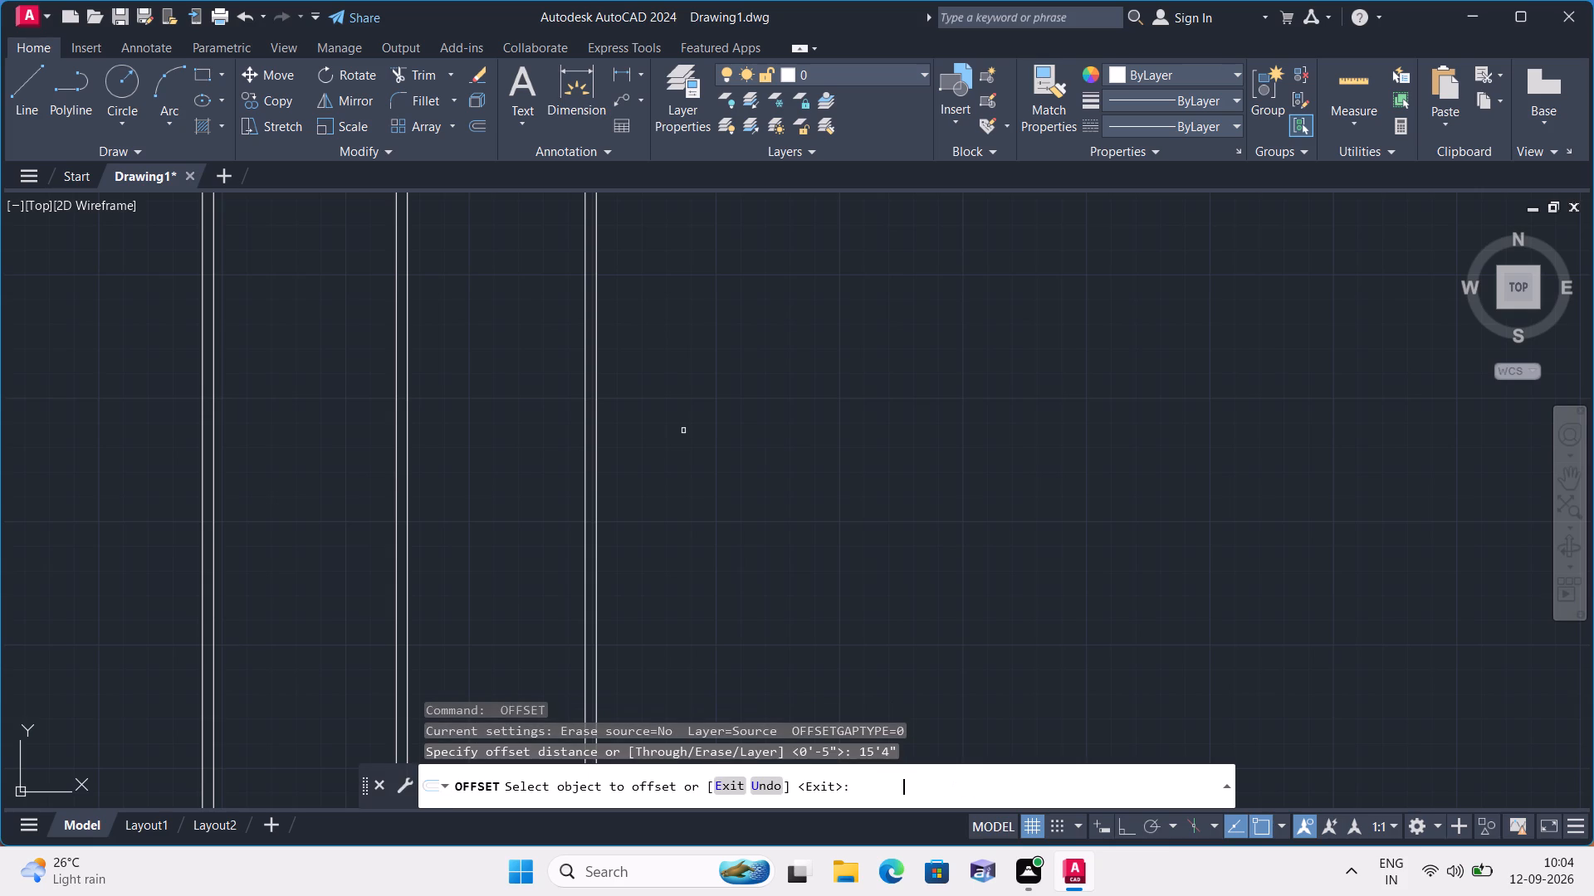
{"action": "left_click", "coordinate": [597, 489]}
{"action": "scroll", "coordinate": [787, 481], "scroll_direction": "down", "scroll_amount": 1}
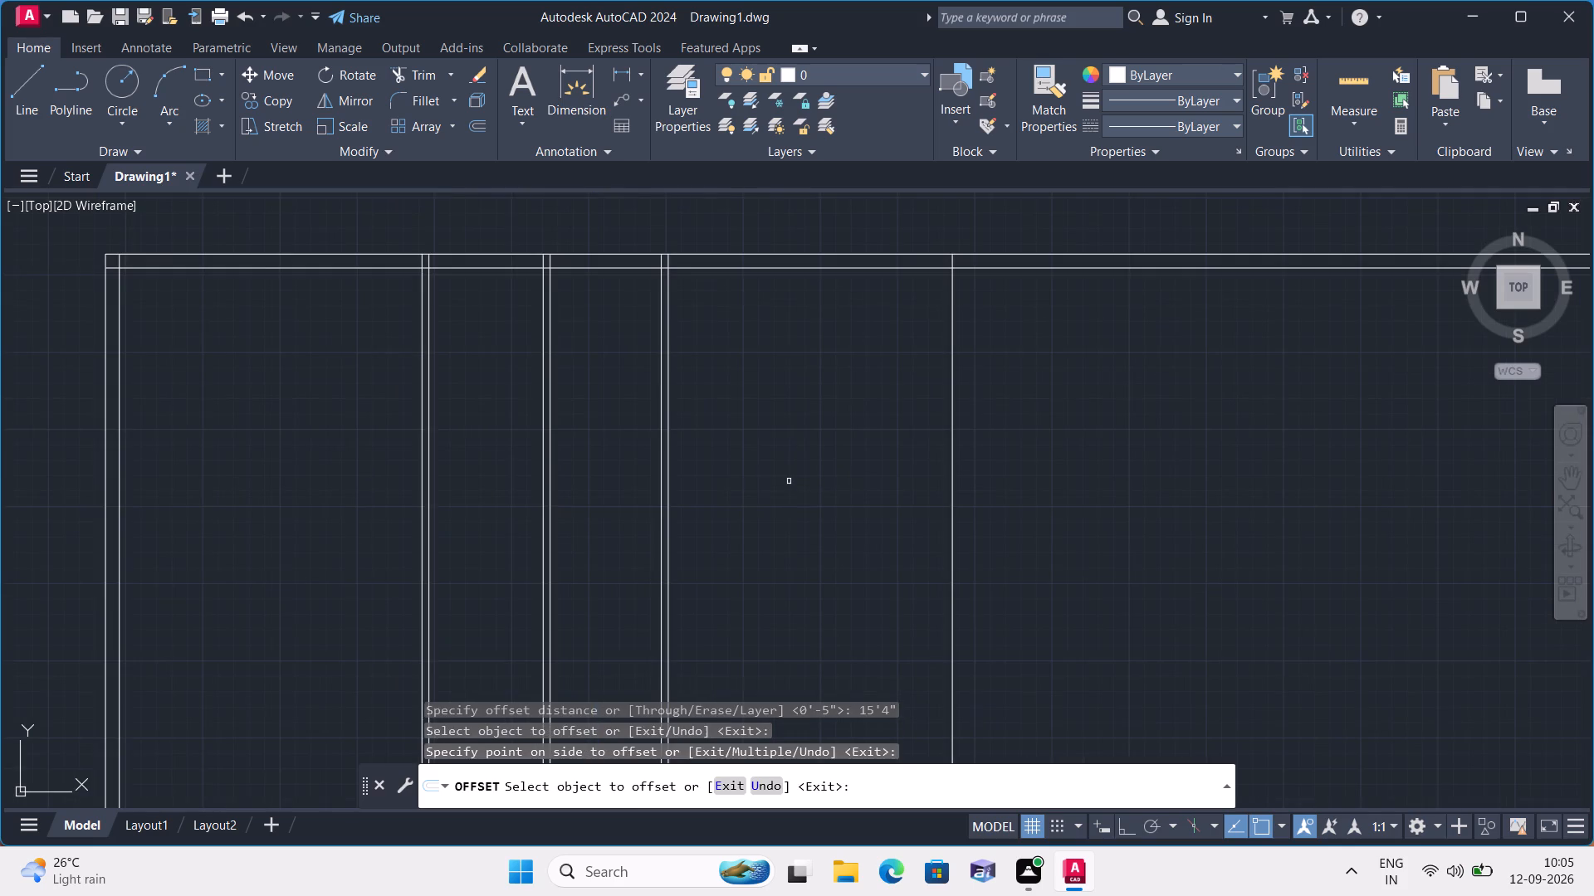
{"action": "left_click", "coordinate": [789, 481]}
{"action": "scroll", "coordinate": [789, 480], "scroll_direction": "down", "scroll_amount": 3}
{"action": "middle_click_drag", "start_coordinate": [785, 480], "coordinate": [680, 499]}
{"action": "scroll", "coordinate": [680, 499], "scroll_direction": "up", "scroll_amount": 1}
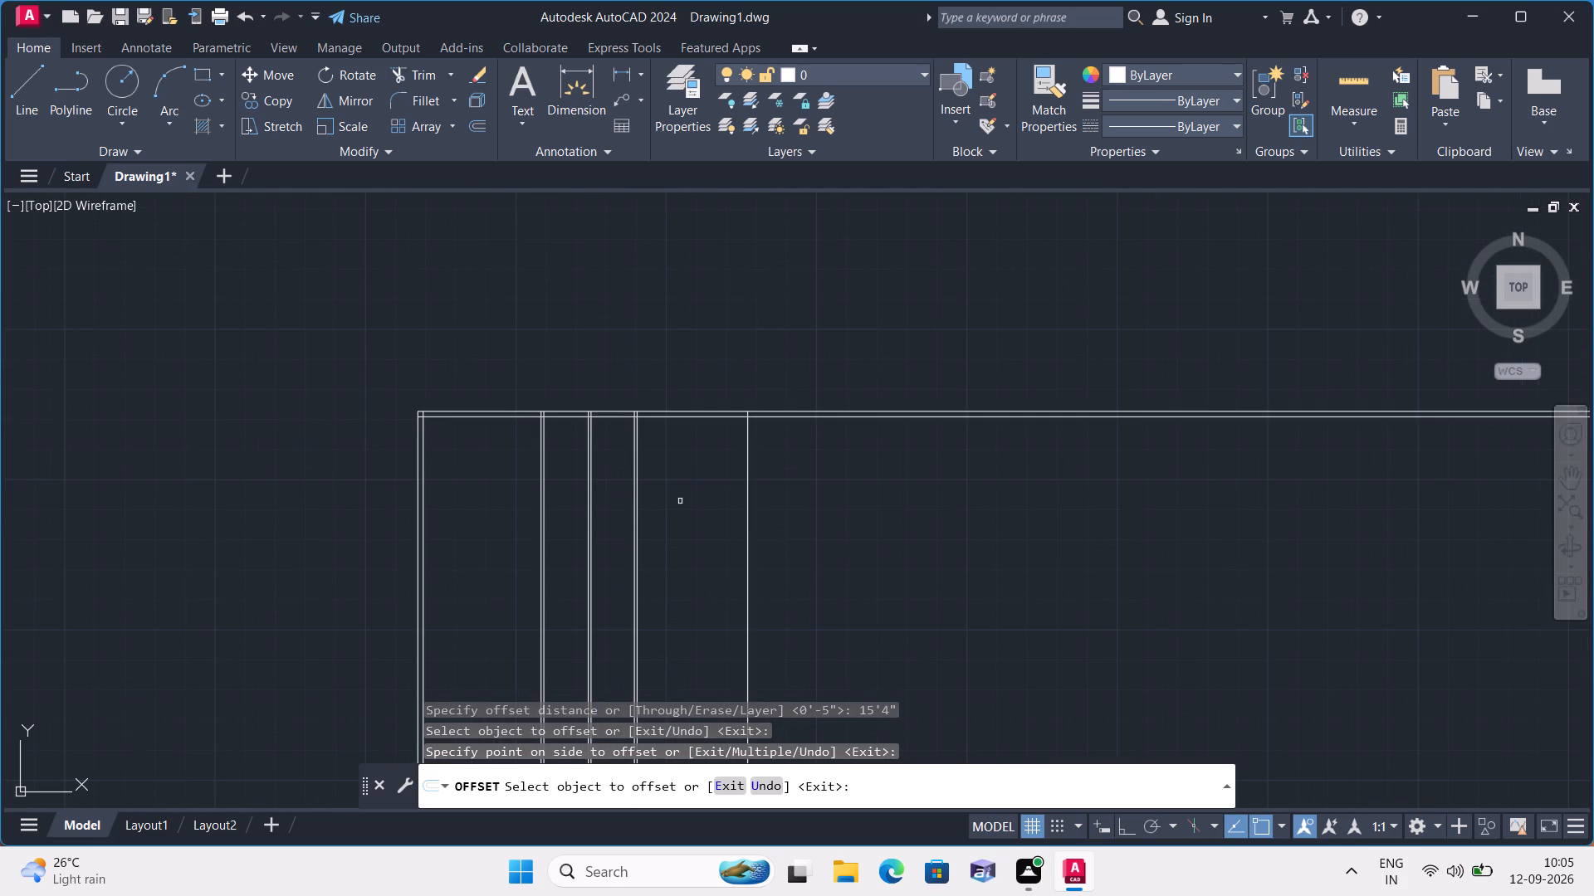
{"action": "key", "text": "space"}
Offset the rightmost vertical line 9" outwards to form the right outer wall.
{"action": "key", "text": "space"}
{"action": "type", "text": "9\""}
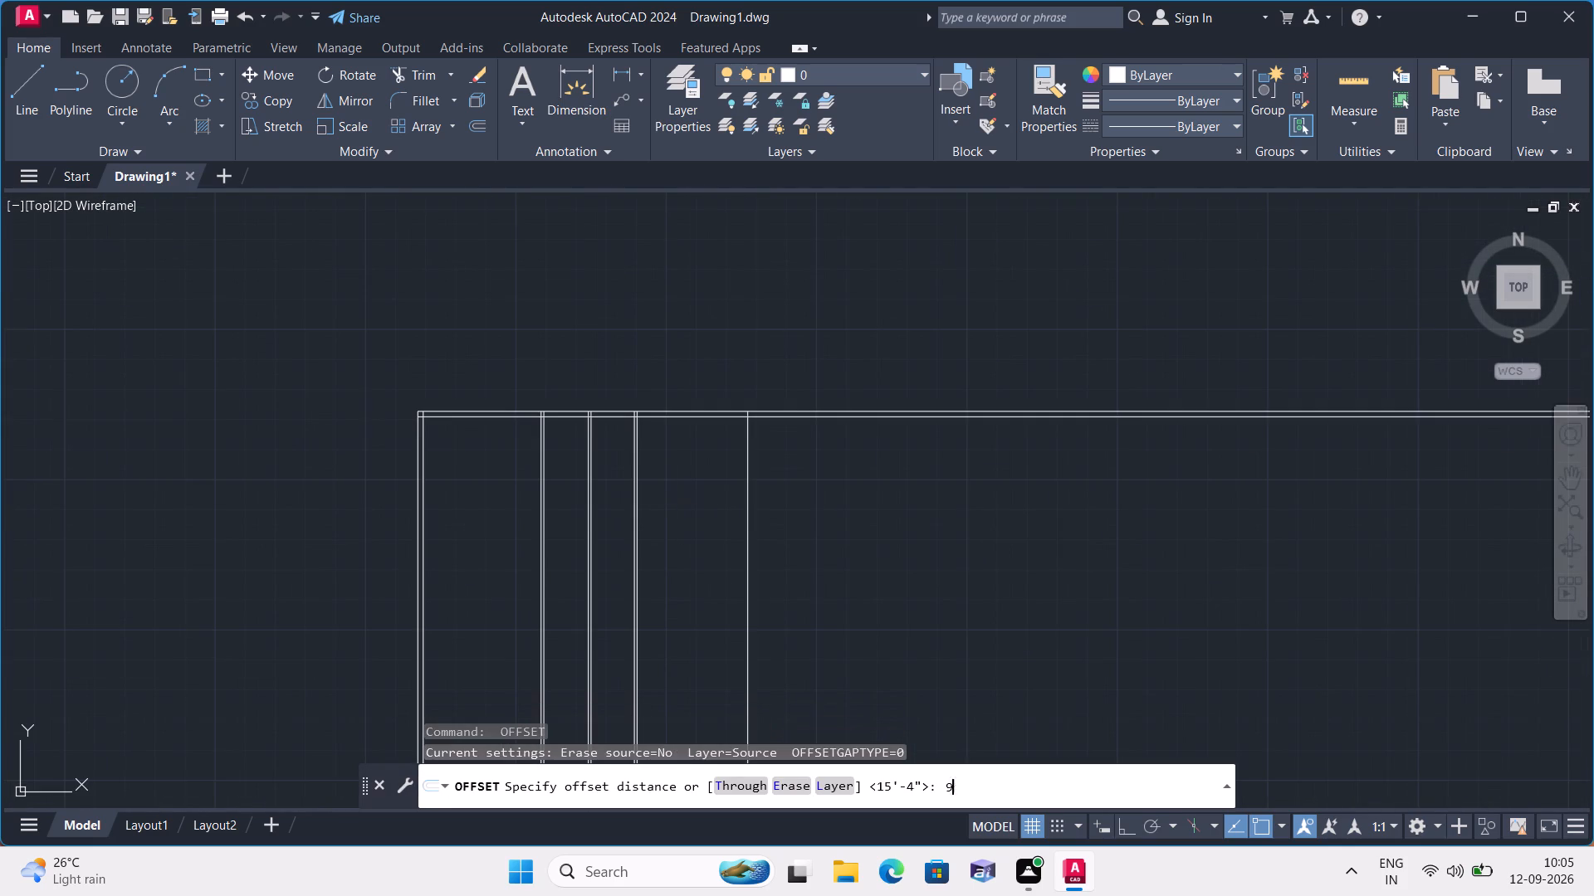
{"action": "key", "text": "space"}
{"action": "scroll", "coordinate": [712, 499], "scroll_direction": "up", "scroll_amount": 2}
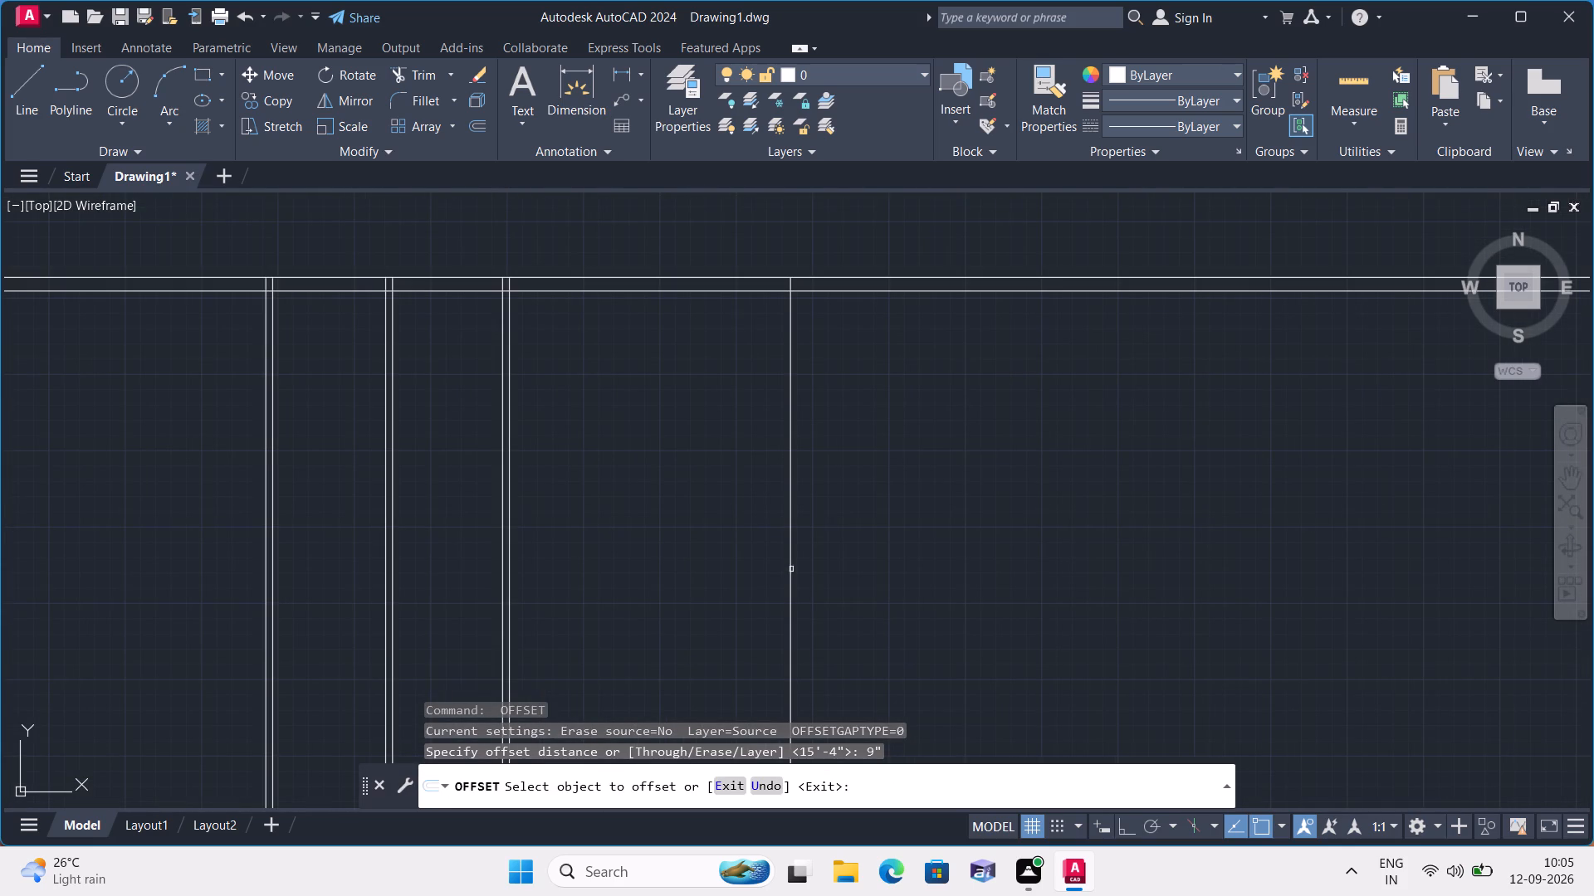
{"action": "left_click", "coordinate": [793, 587]}
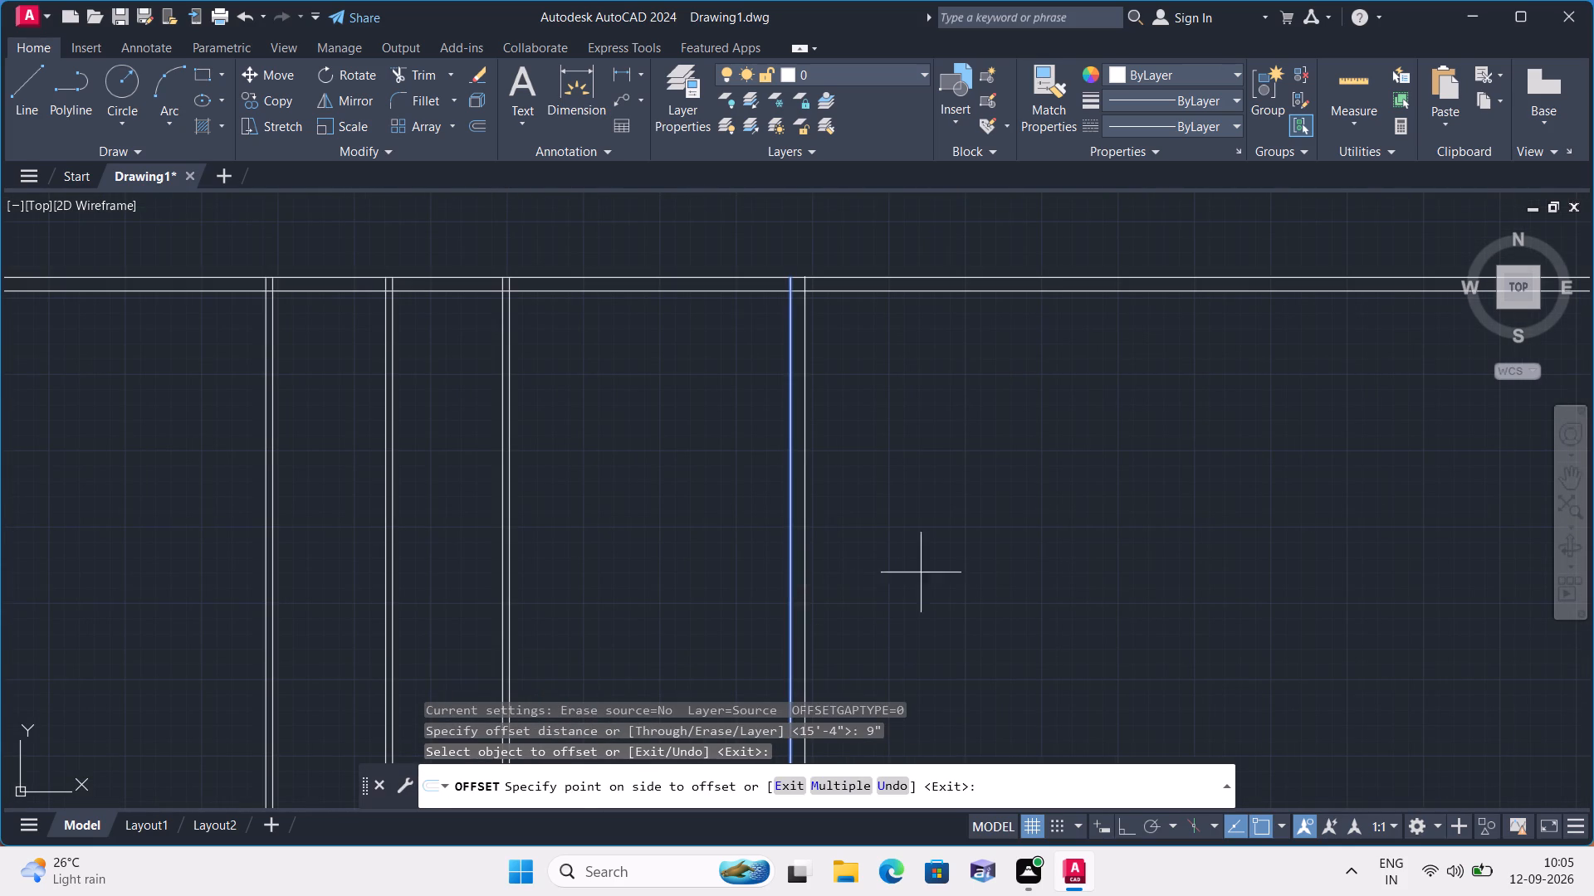
{"action": "left_click", "coordinate": [921, 572]}
{"action": "key", "text": "space"}
Trim the two top outer wall lines where they extend beyond the right outer wall.
{"action": "type", "text": "t"}
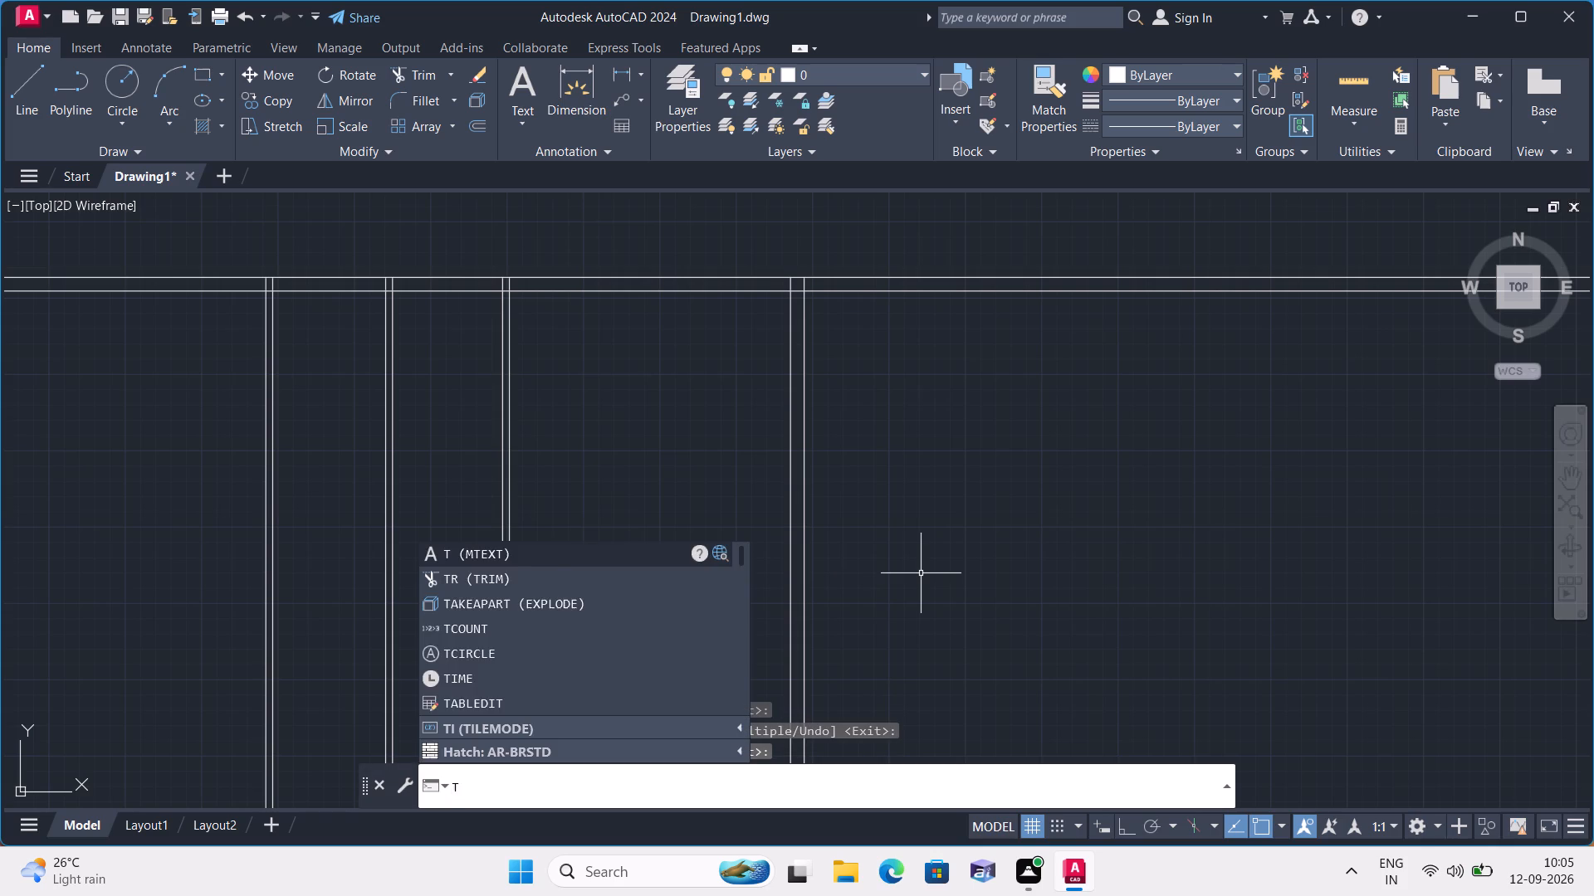
{"action": "key", "text": "e"}
{"action": "key", "text": "BackSpace"}
{"action": "key", "text": "BackSpace"}
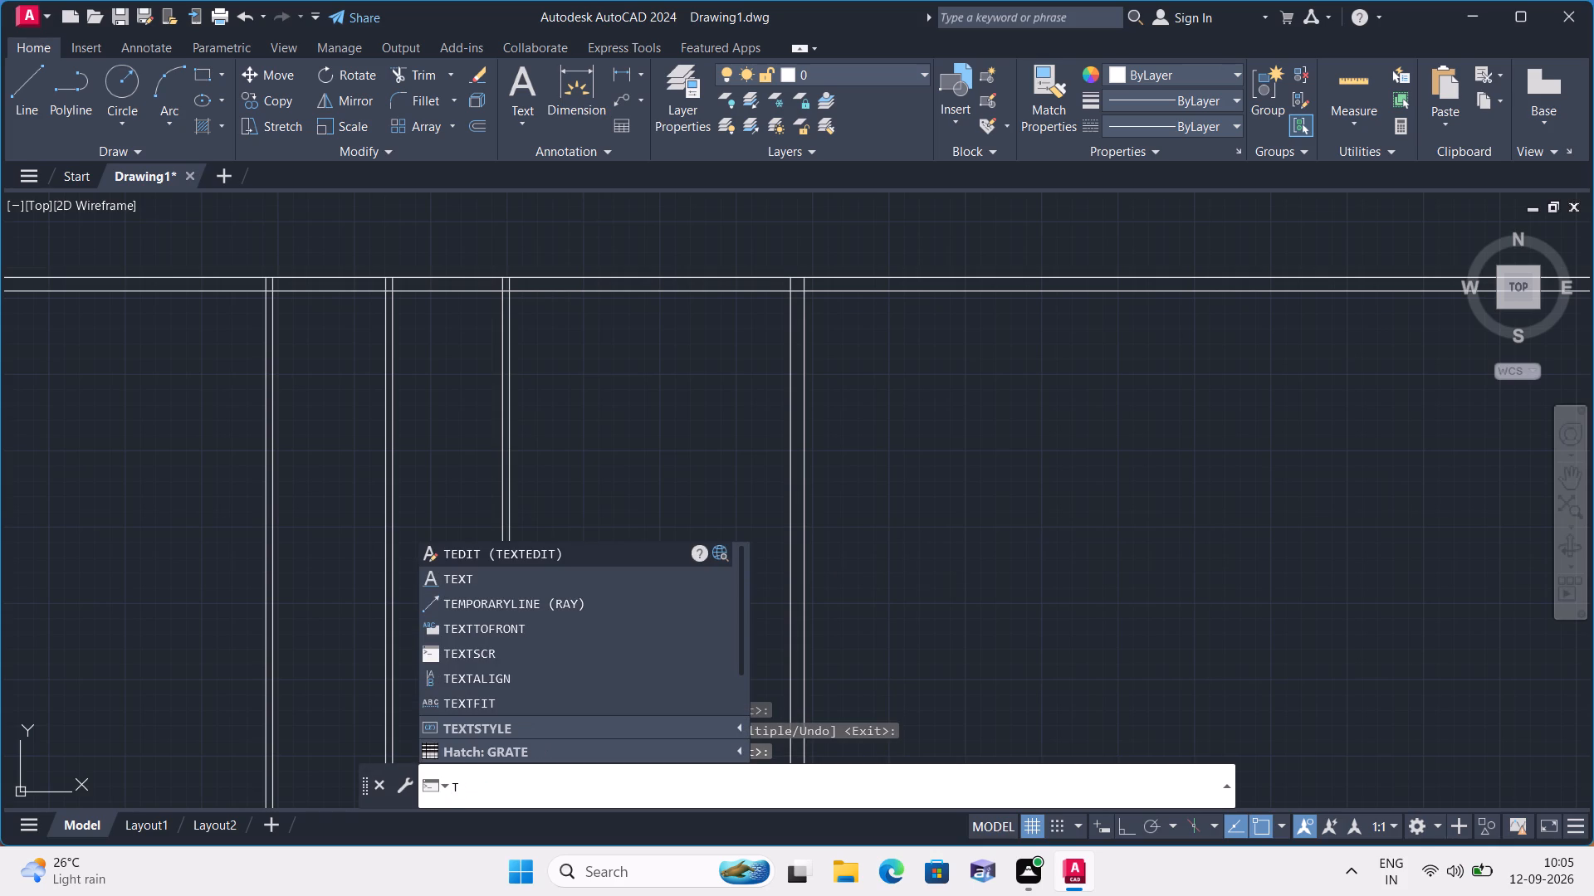
{"action": "type", "text": "rim"}
{"action": "key", "text": "space"}
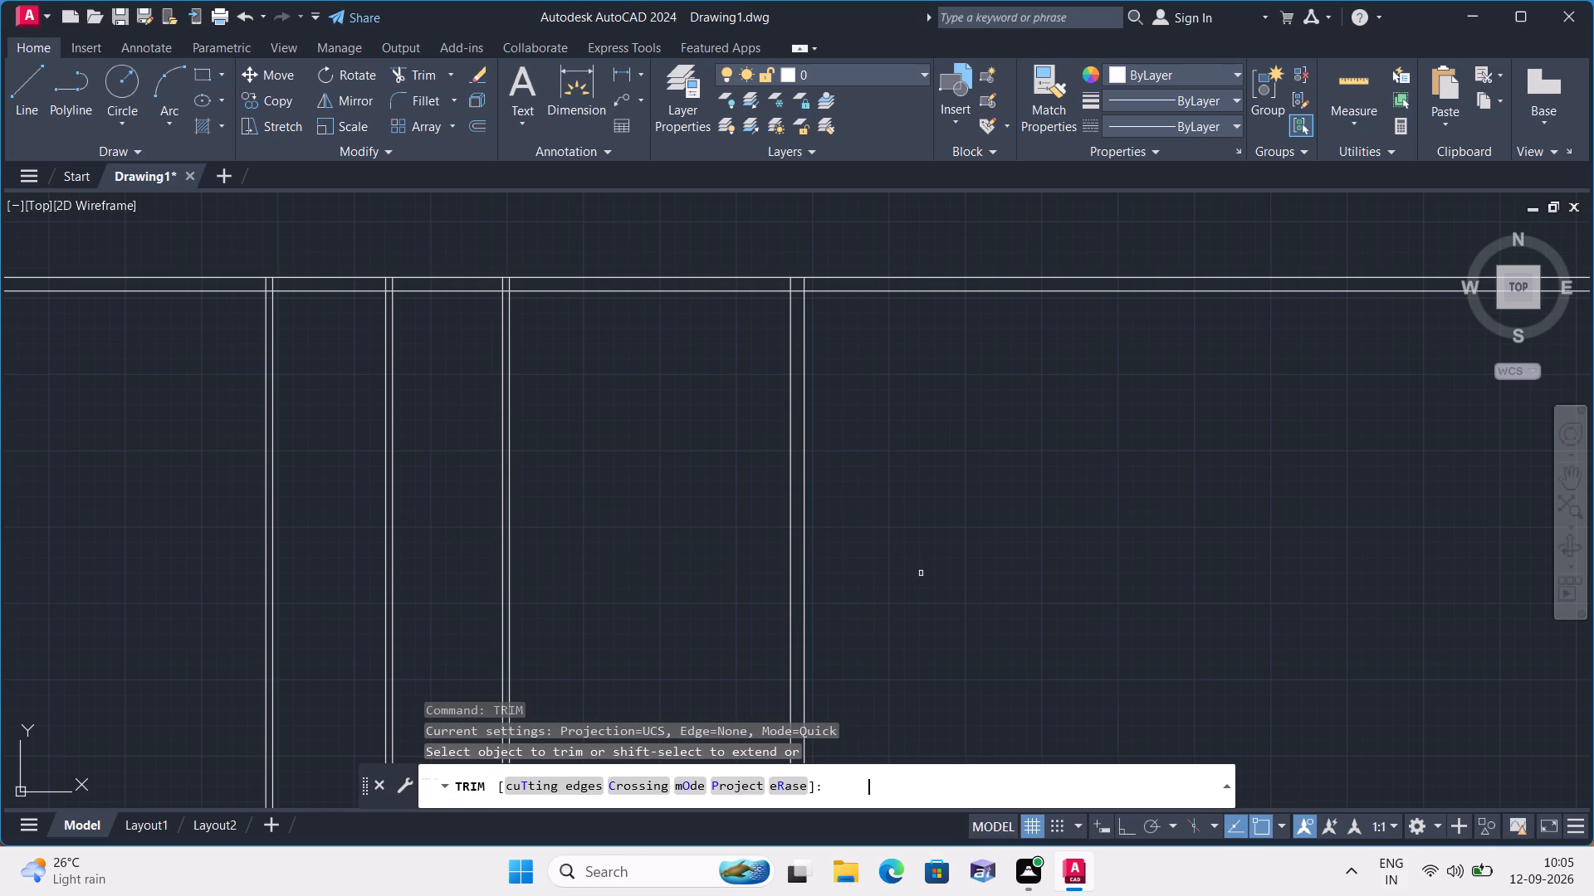
{"action": "left_click_drag", "start_coordinate": [829, 225], "coordinate": [879, 291]}
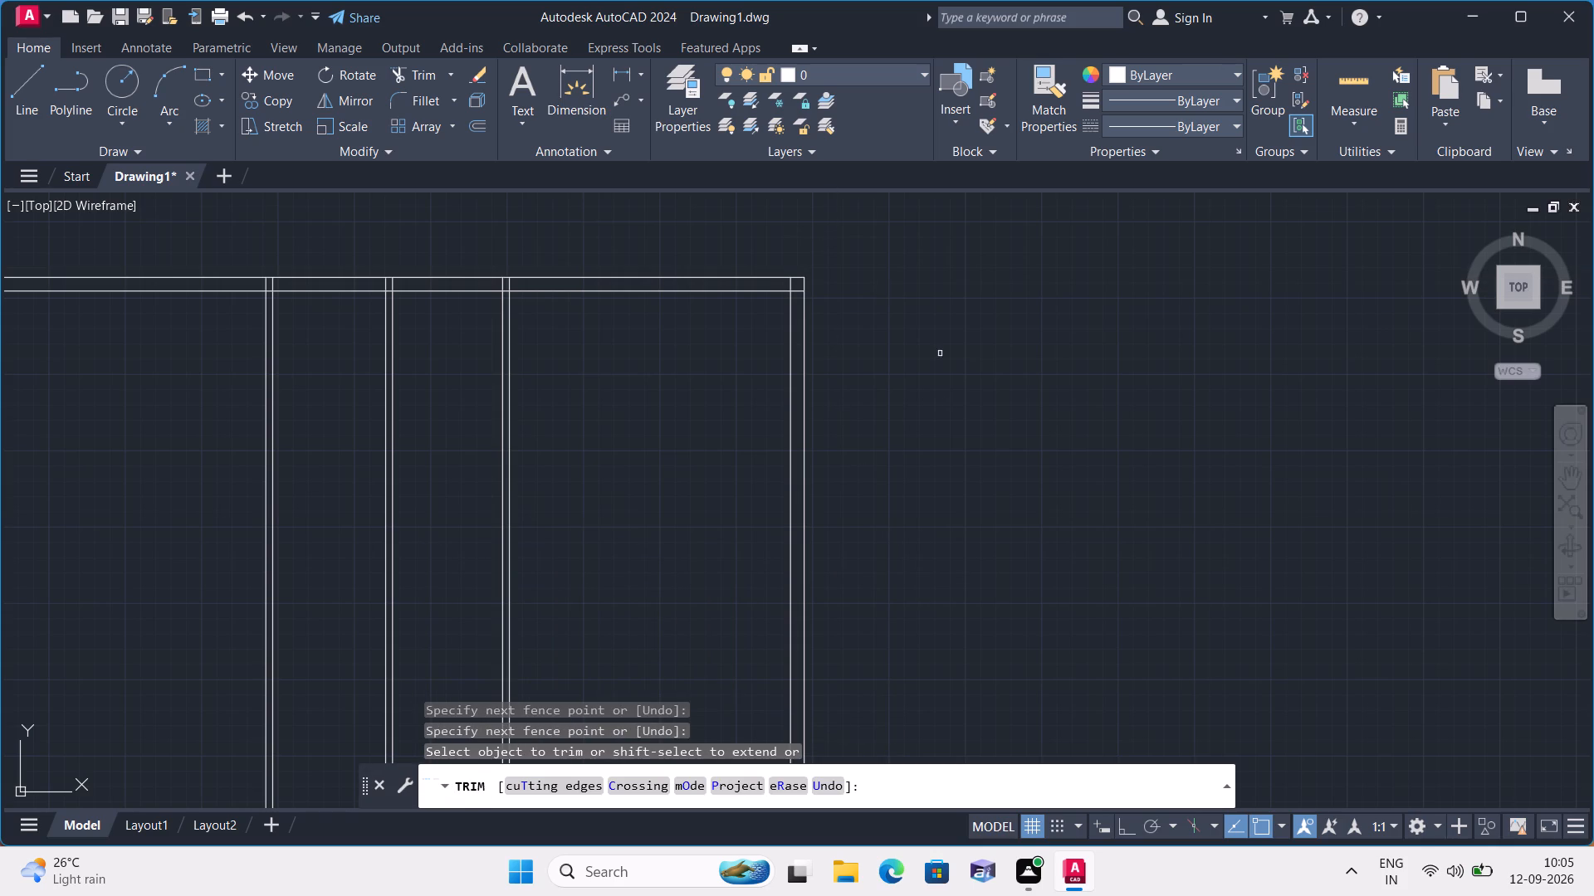
{"action": "key", "text": "space"}
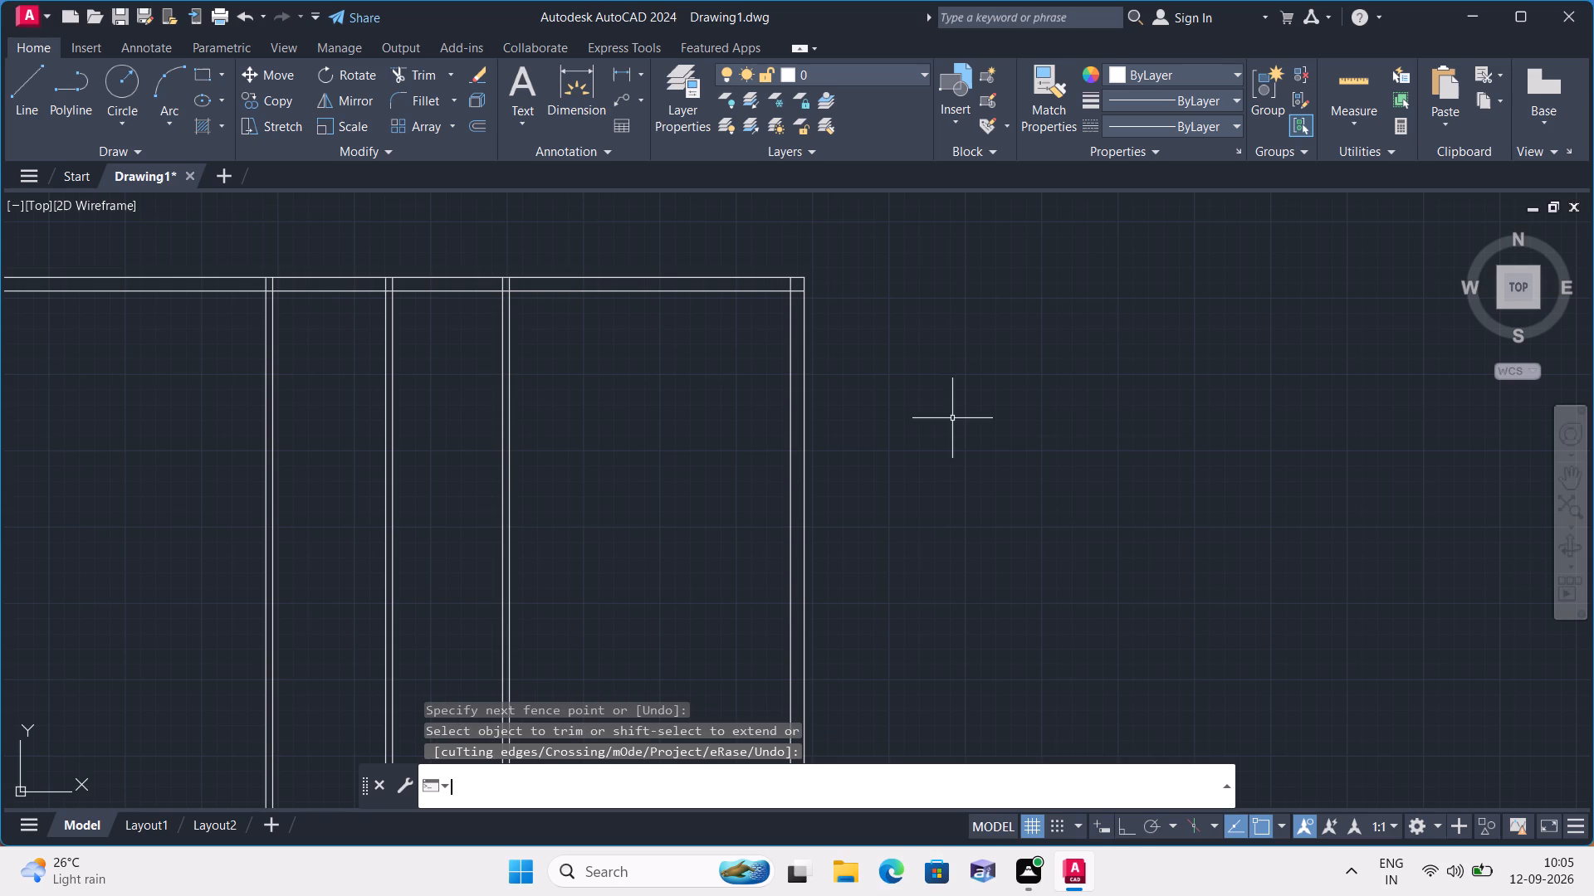
Offset the top wall's inner line 12' downwards to mark the depth of the upper rooms.
{"action": "scroll", "coordinate": [1231, 618], "scroll_direction": "down", "scroll_amount": 2}
{"action": "scroll", "coordinate": [729, 577], "scroll_direction": "up", "scroll_amount": 2}
{"action": "middle_click_drag", "start_coordinate": [729, 574], "coordinate": [628, 485]}
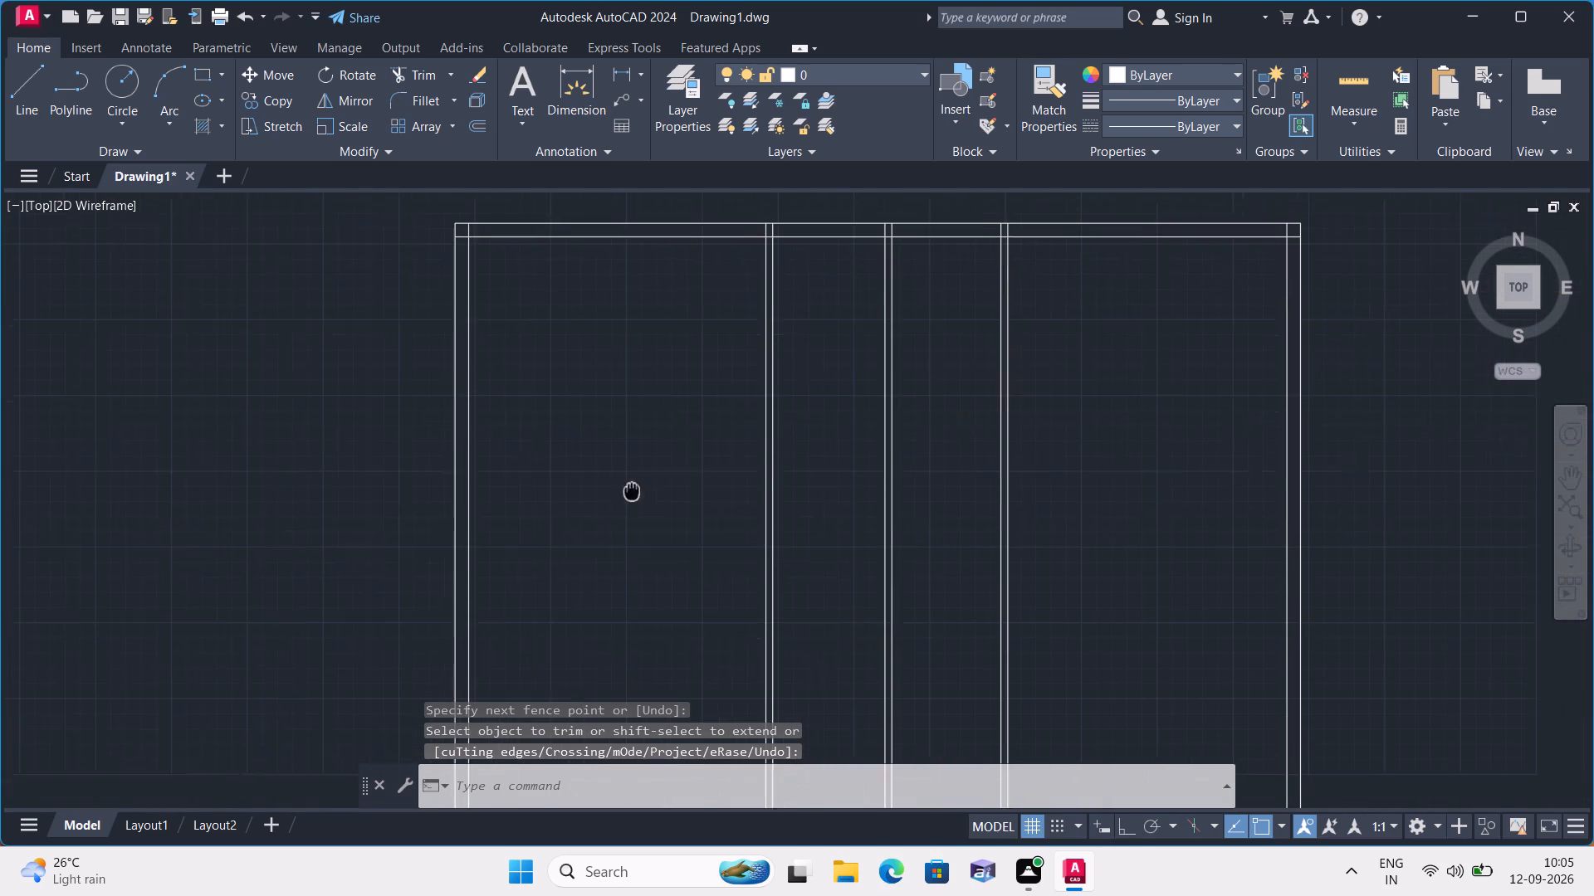
{"action": "middle_click_drag", "start_coordinate": [628, 485], "coordinate": [626, 482]}
{"action": "type", "text": "offset"}
{"action": "key", "text": "space"}
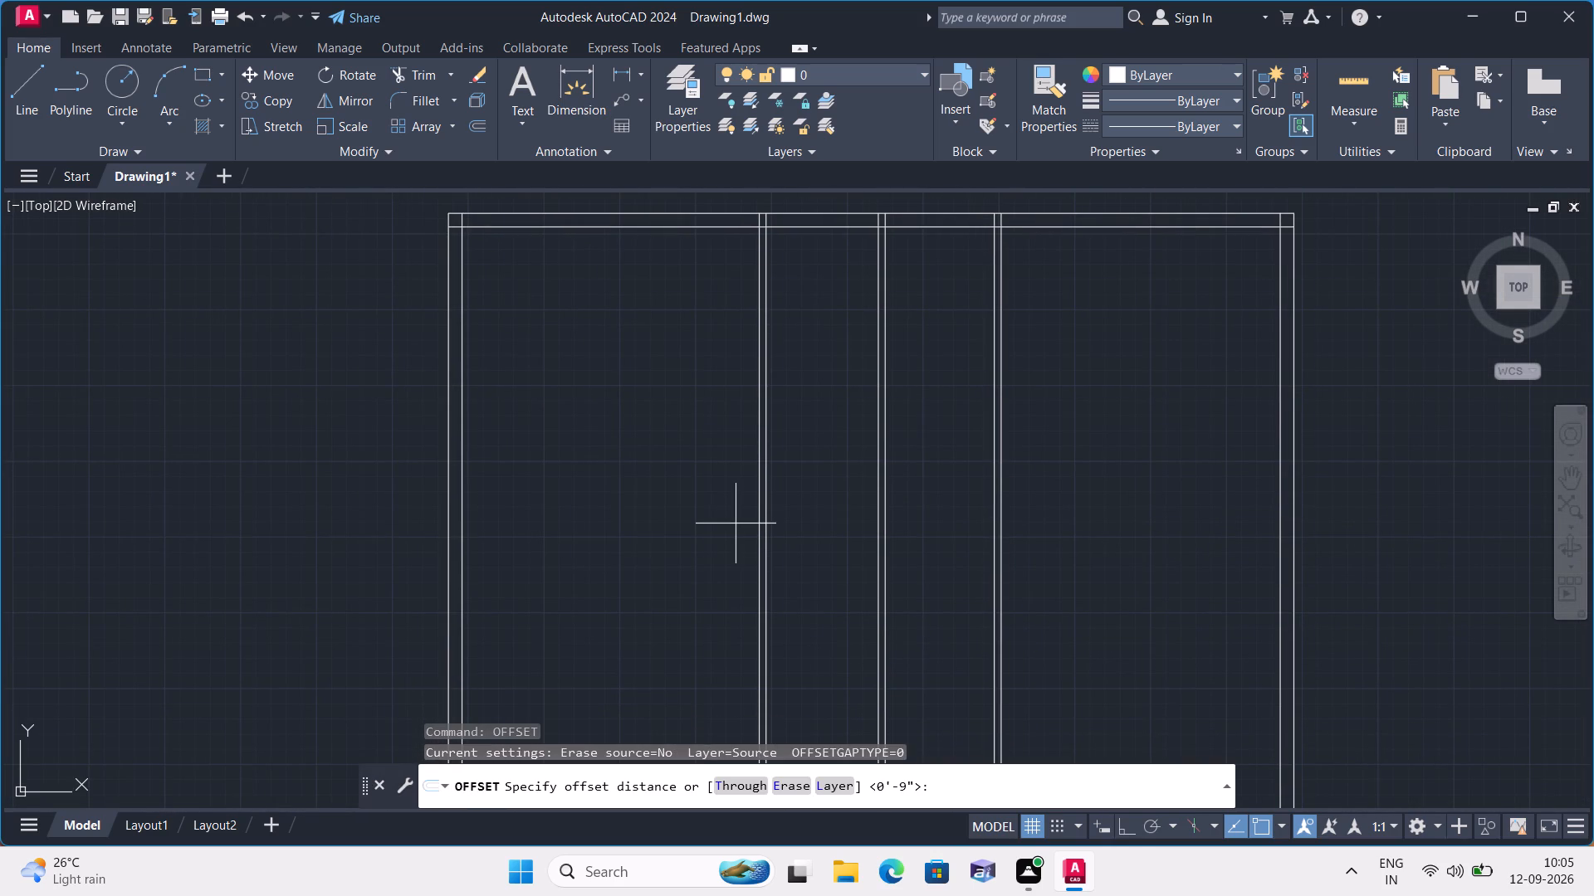
{"action": "type", "text": "12'"}
{"action": "key", "text": "space"}
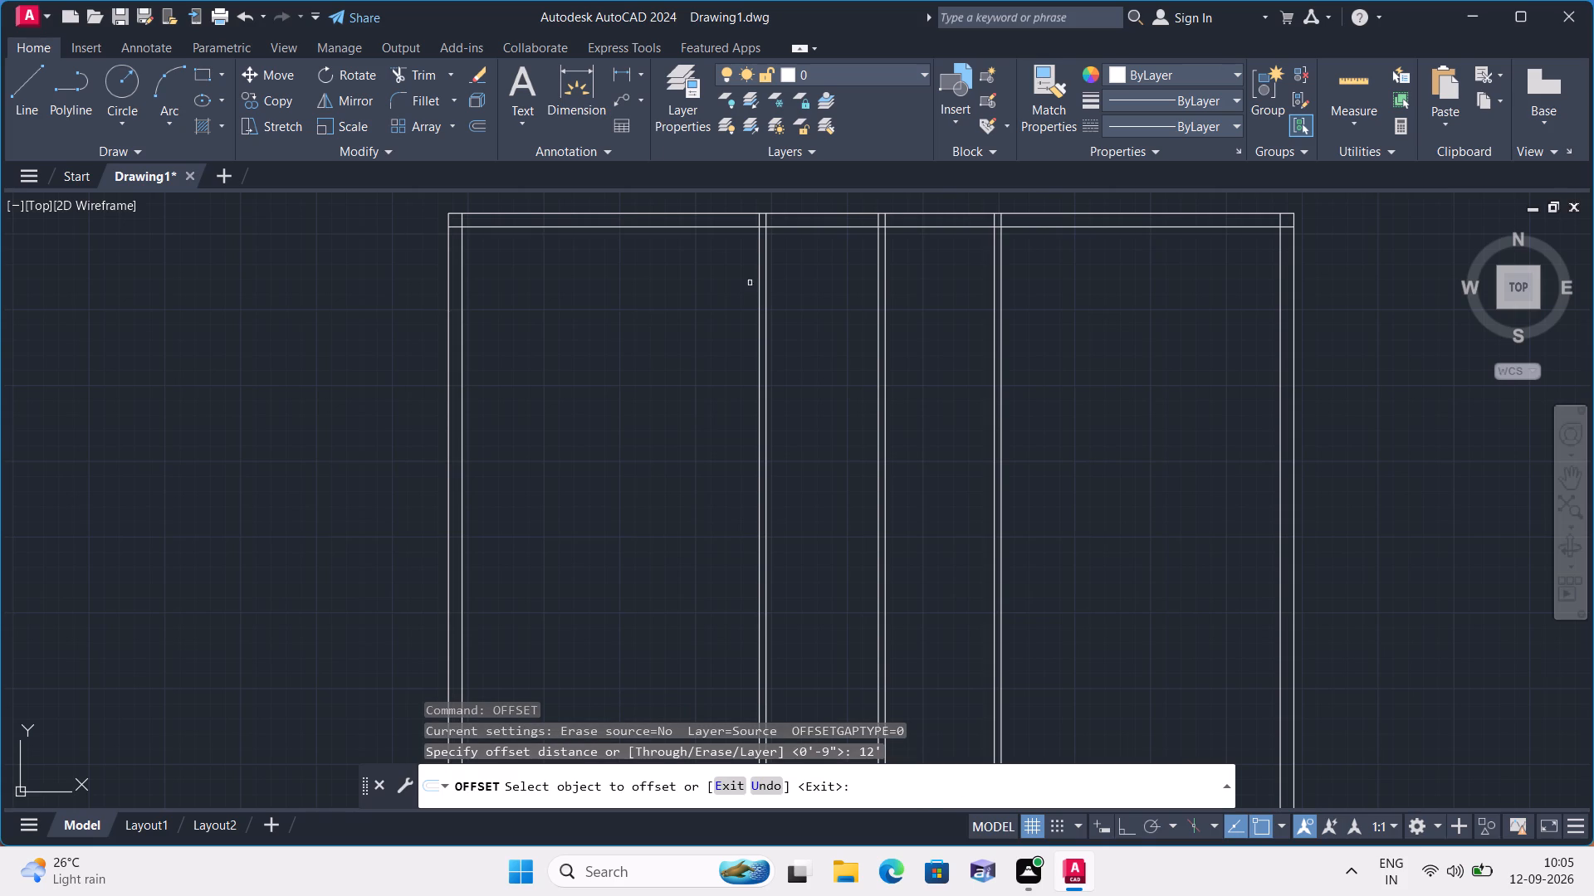
{"action": "left_click", "coordinate": [653, 229]}
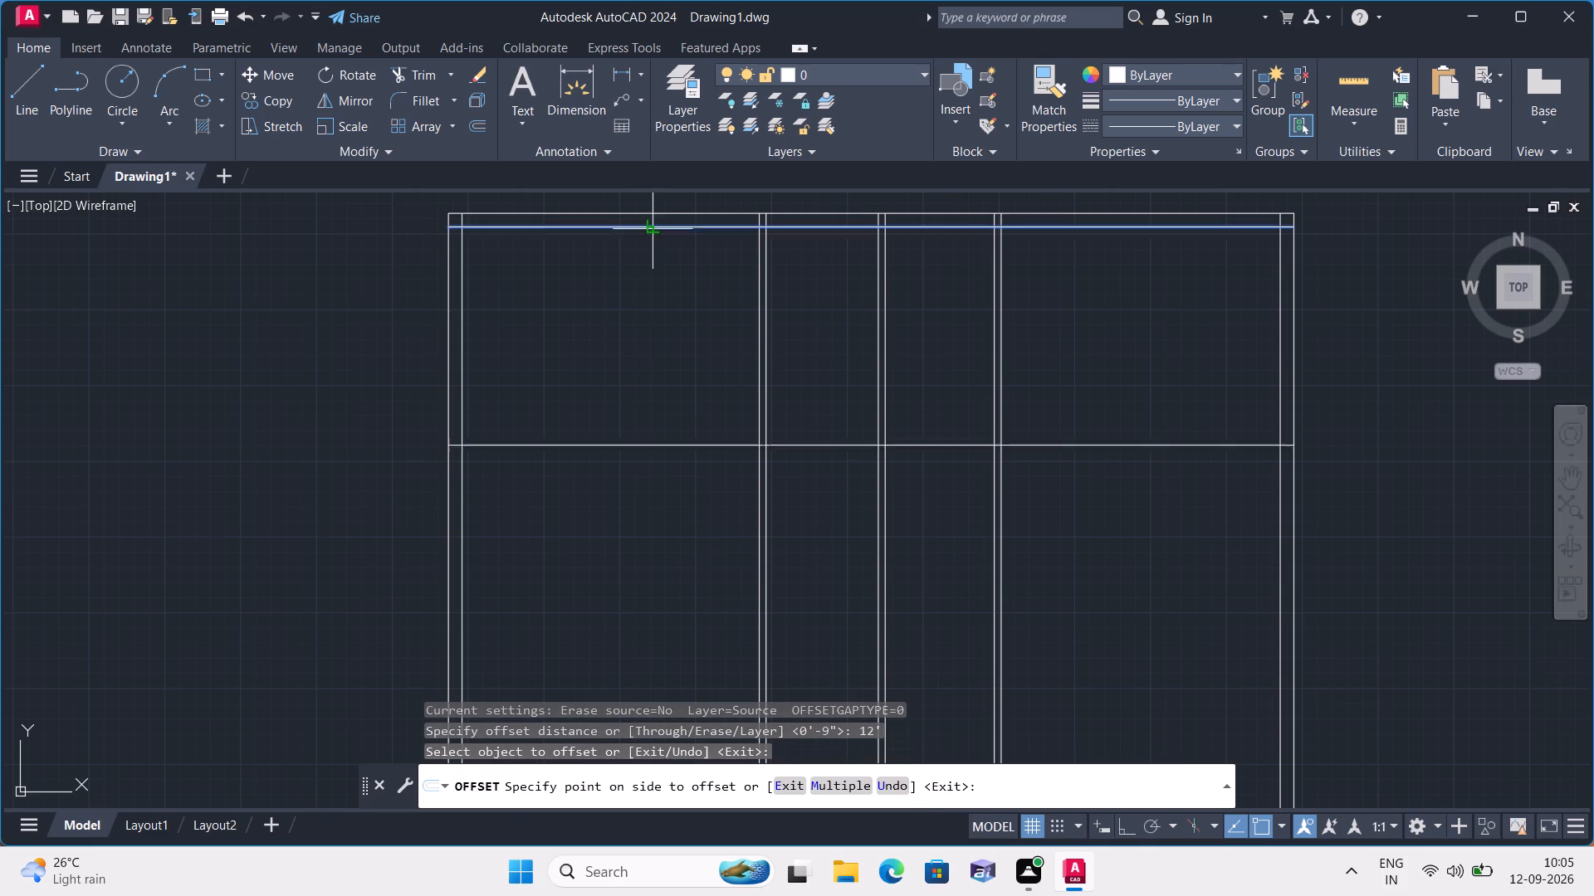
{"action": "left_click", "coordinate": [638, 343]}
{"action": "key", "text": "space"}
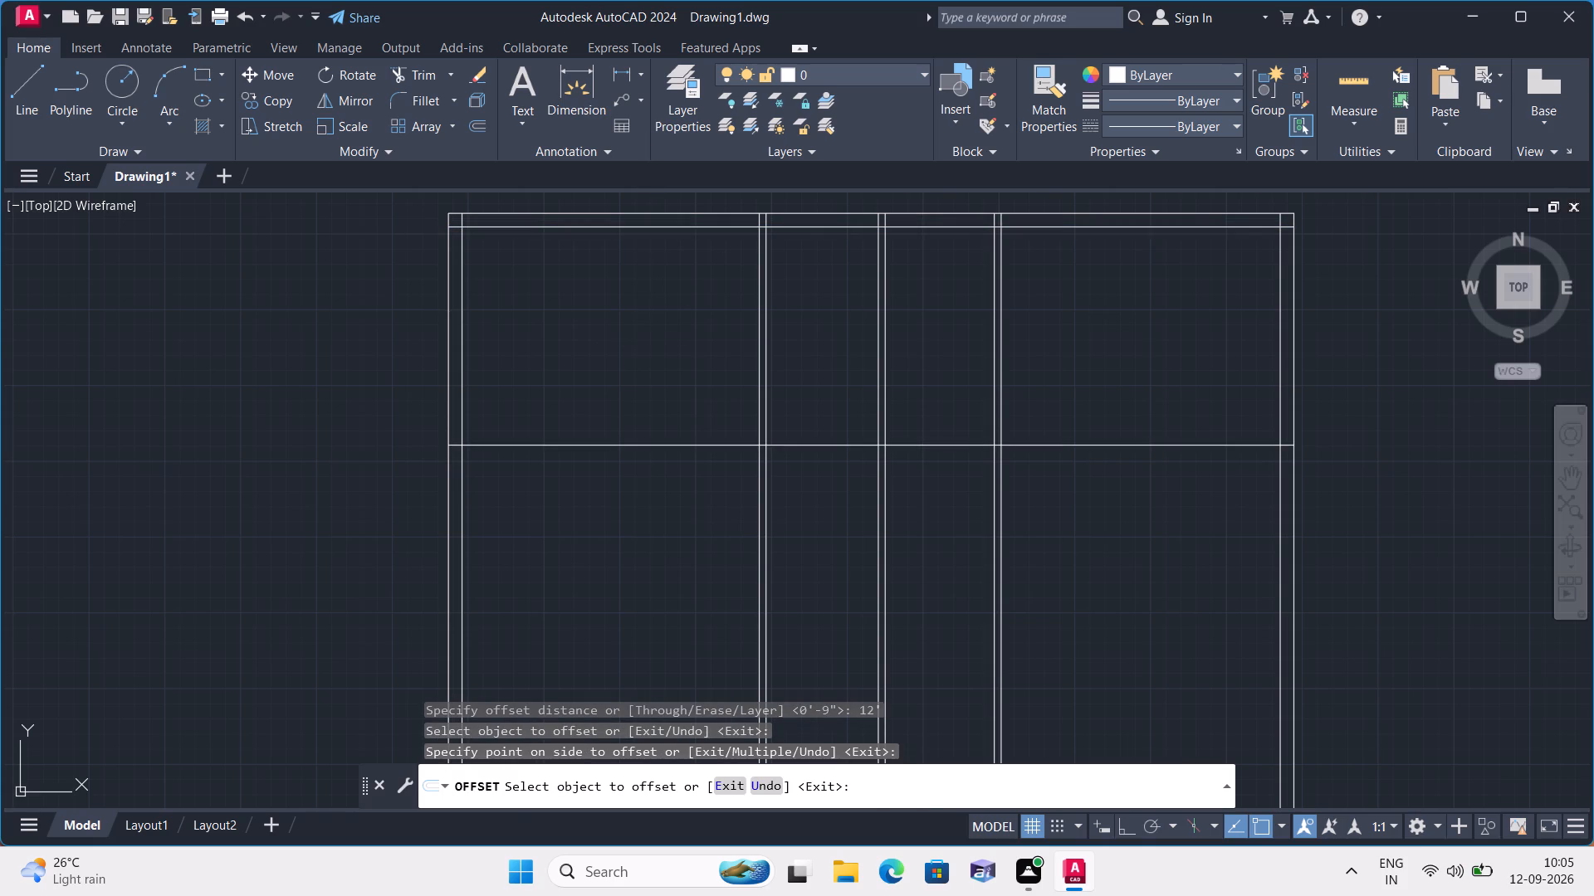
Offset the new horizontal line 4.5" downwards to form the partition wall below the upper rooms.
{"action": "key", "text": "space"}
{"action": "type", "text": "4.5\""}
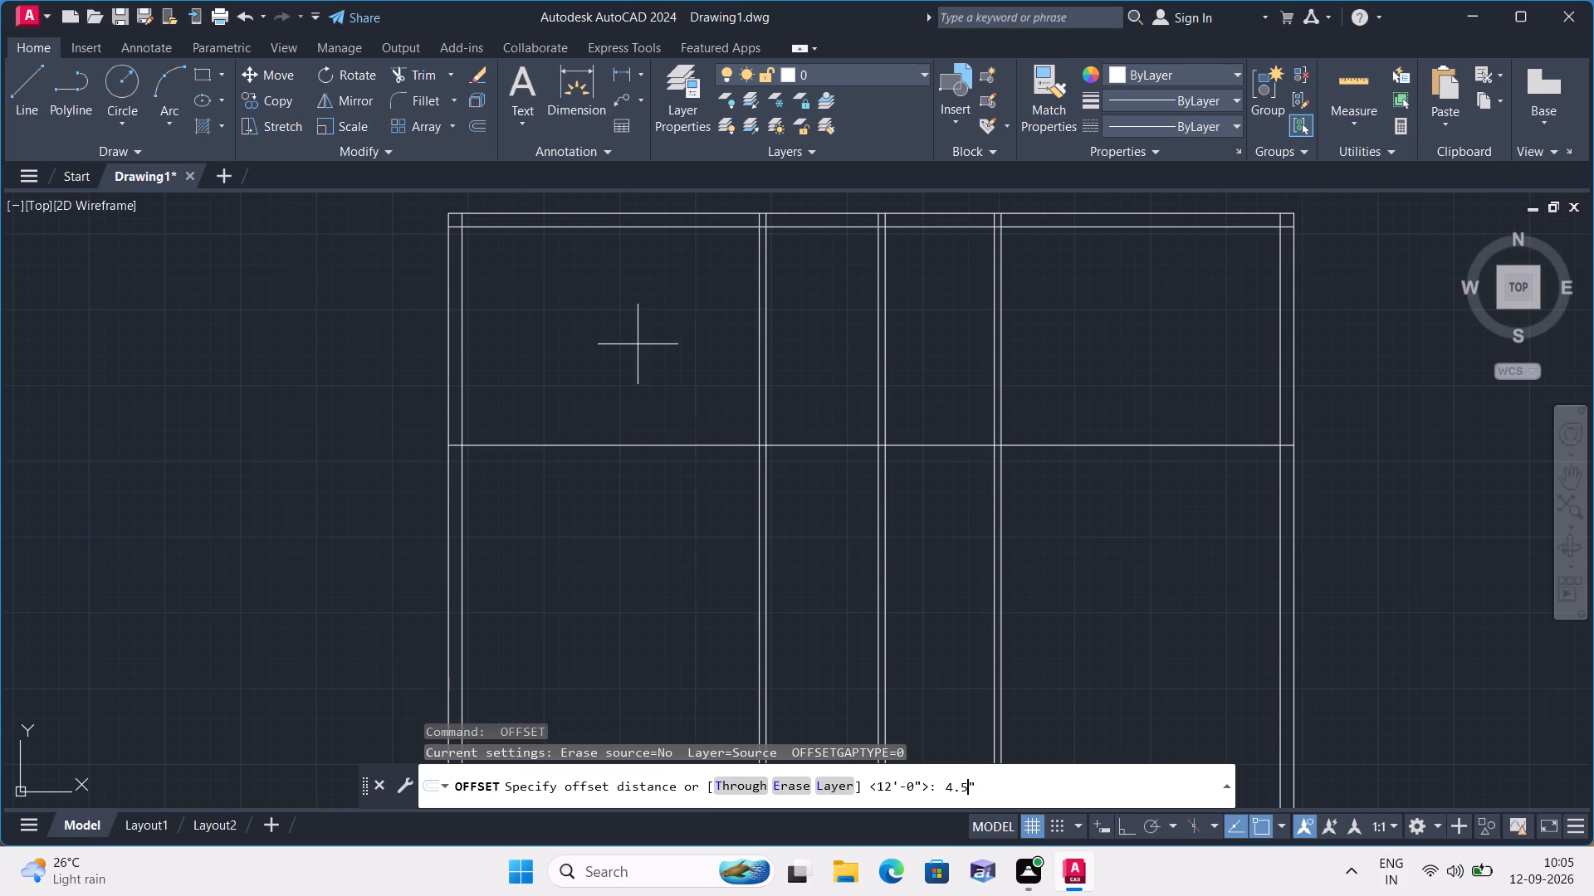
{"action": "key", "text": "space"}
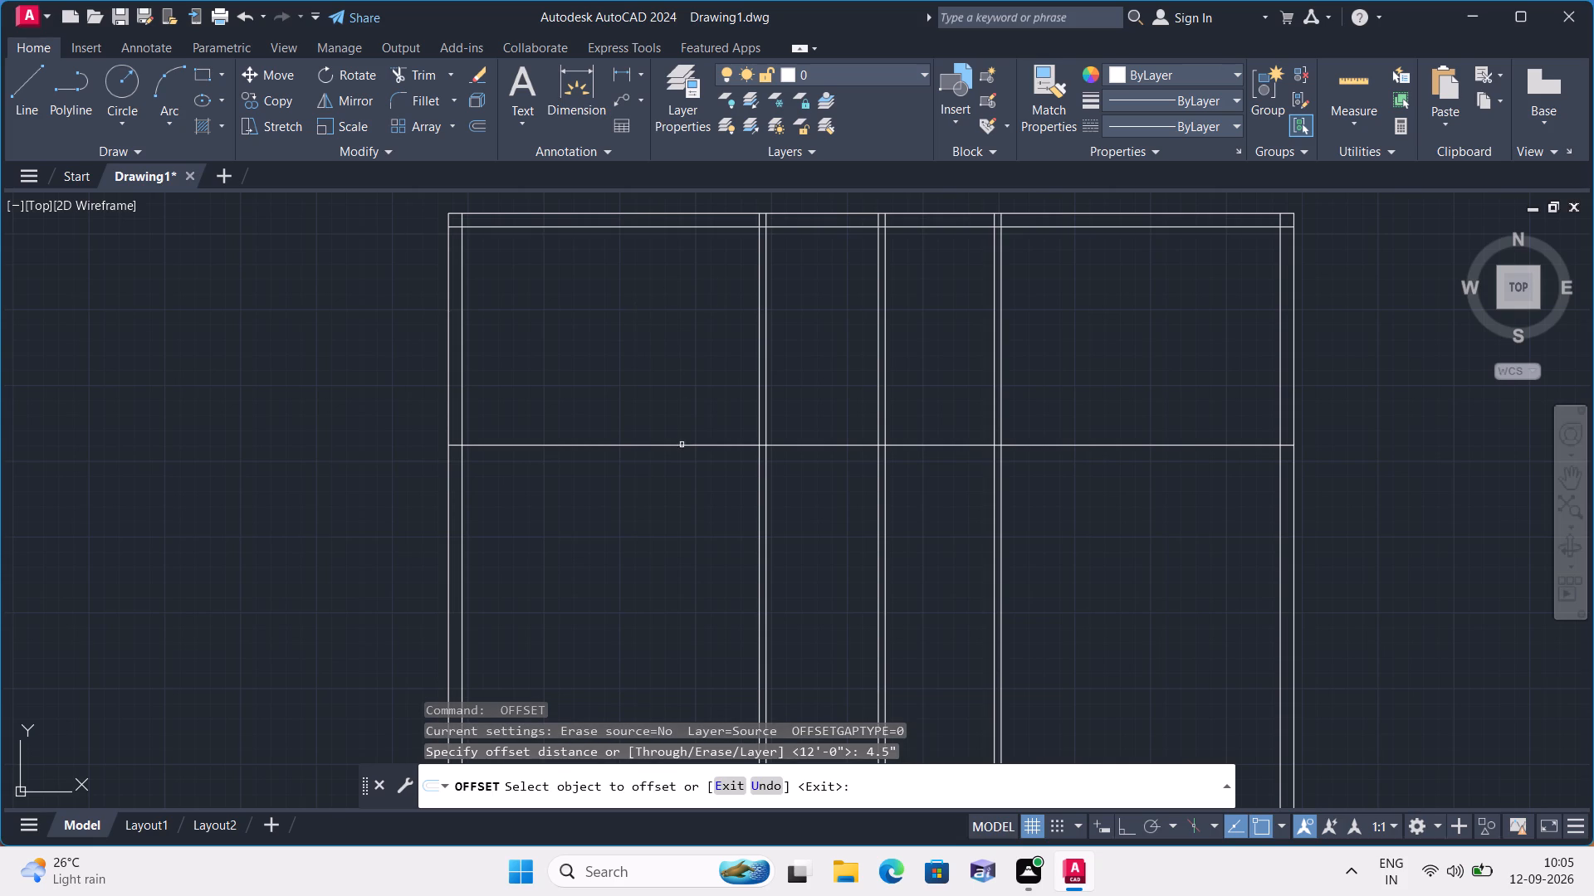
{"action": "left_click", "coordinate": [682, 443]}
{"action": "left_click", "coordinate": [702, 511]}
{"action": "middle_click_drag", "start_coordinate": [702, 510], "coordinate": [645, 453]}
{"action": "scroll", "coordinate": [645, 453], "scroll_direction": "down", "scroll_amount": 1}
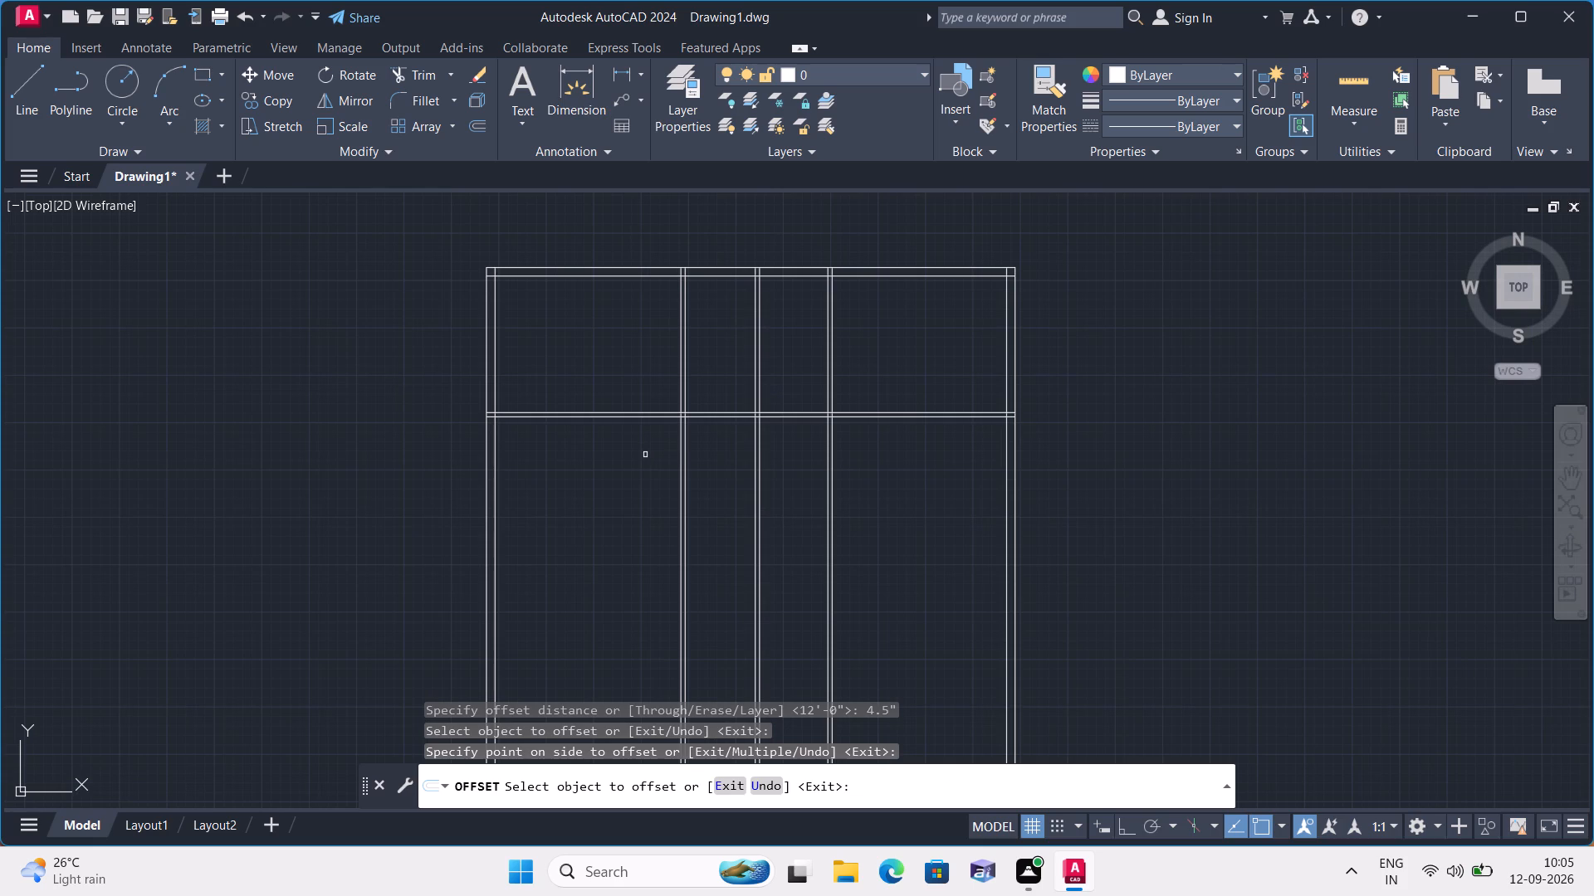
{"action": "key", "text": "space"}
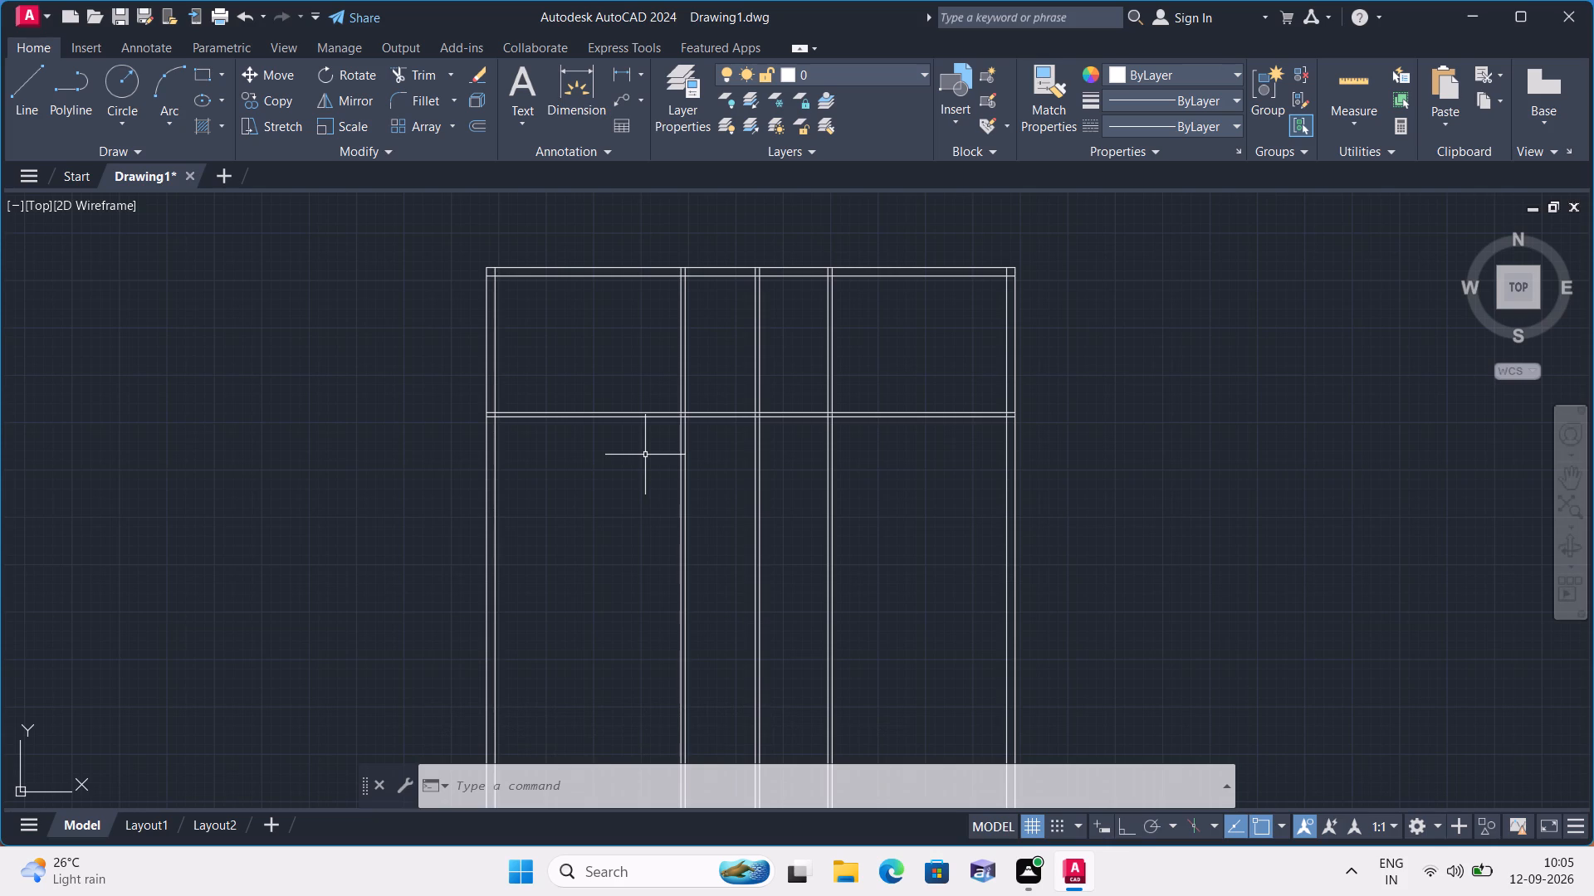
Offset the top wall's inner line 7' downwards to mark the depth of the small middle rooms.
{"action": "key", "text": "space"}
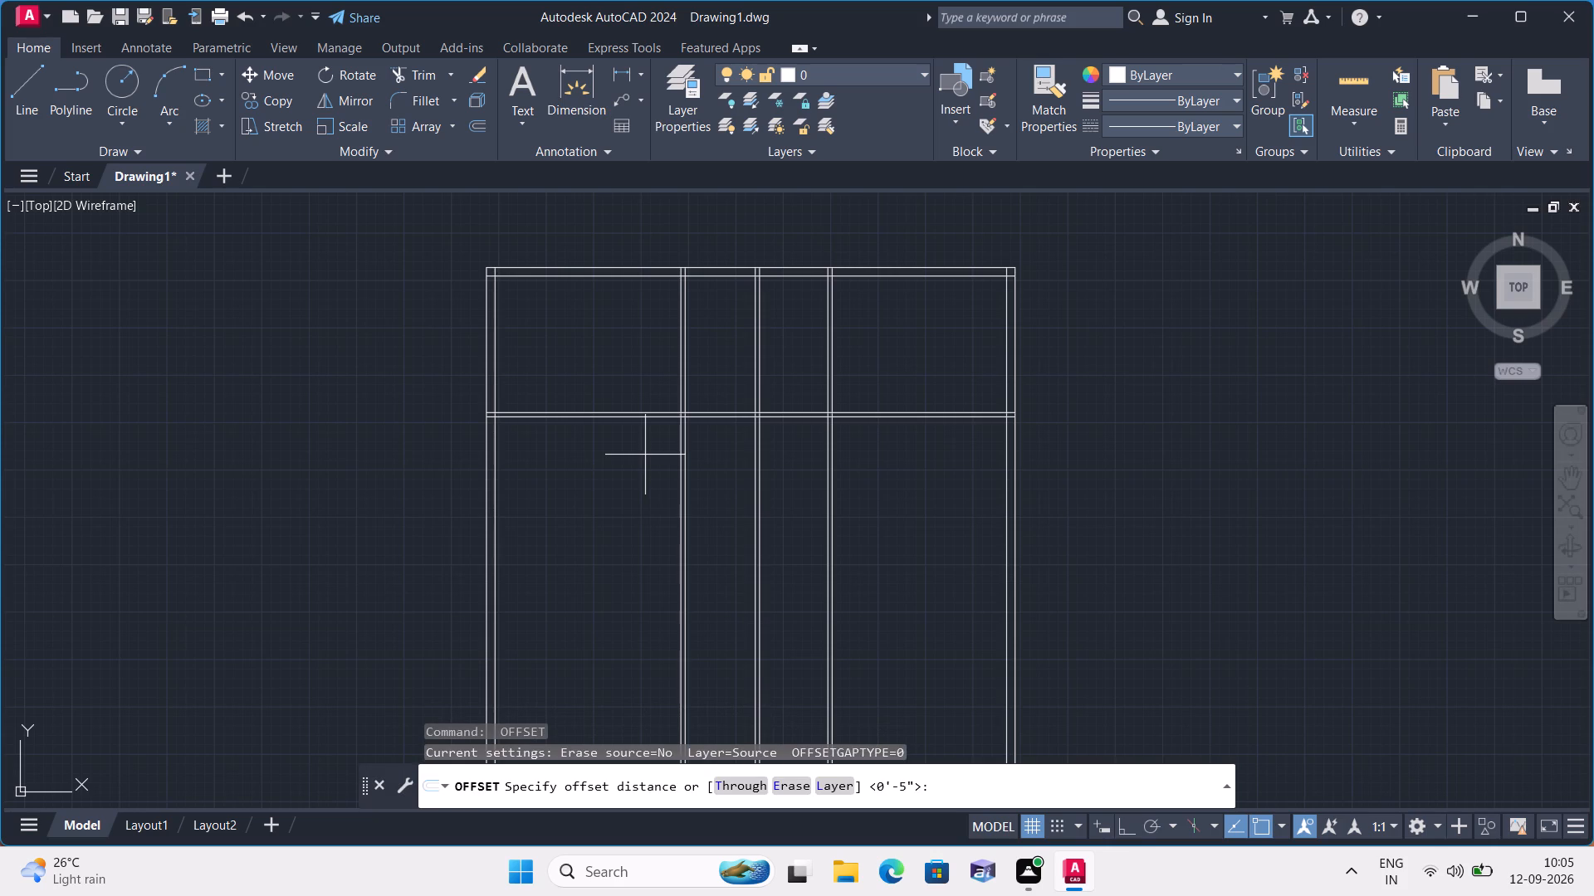
{"action": "type", "text": "7'"}
{"action": "key", "text": "space"}
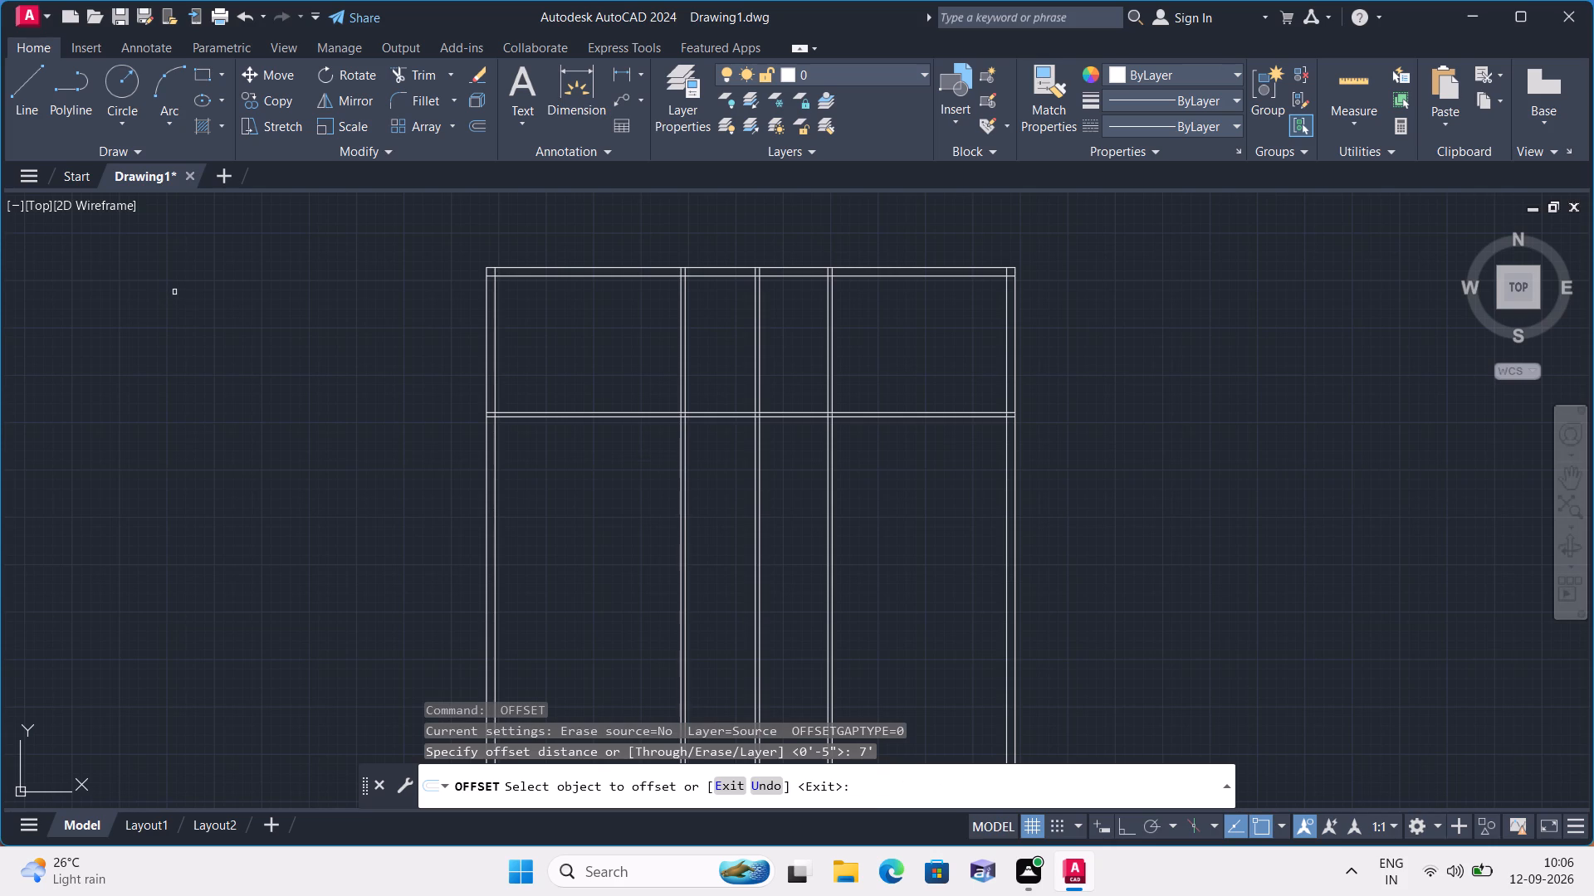
{"action": "left_click", "coordinate": [708, 276]}
{"action": "left_click", "coordinate": [733, 376]}
{"action": "key", "text": "space"}
Offset the newest horizontal line 4.5" downwards to form the small middle rooms' lower wall.
{"action": "key", "text": "space"}
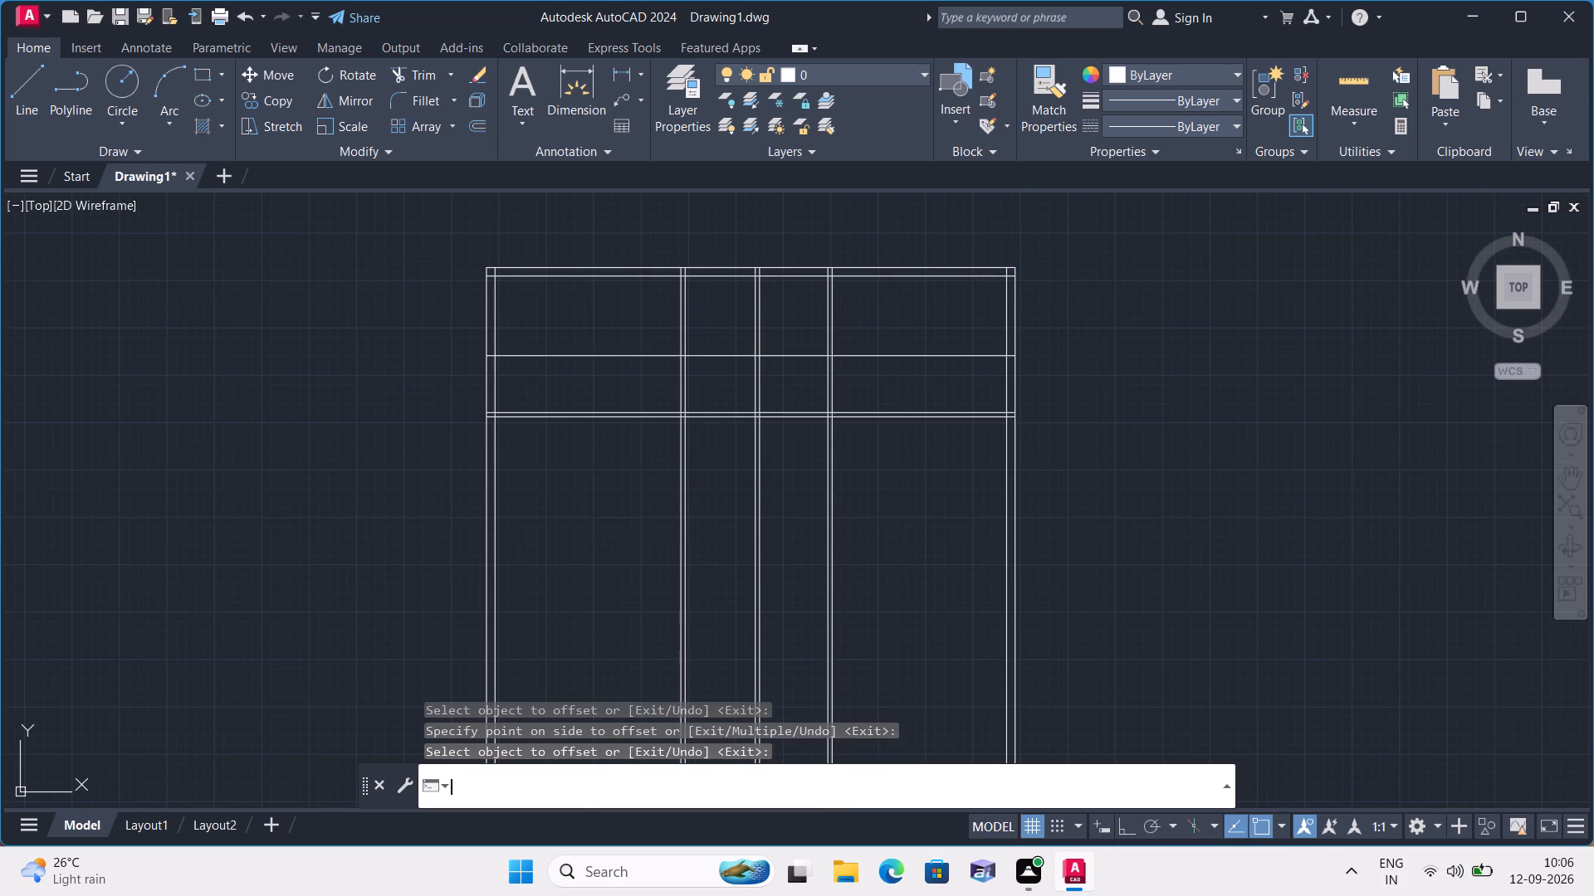
{"action": "type", "text": "4.5\""}
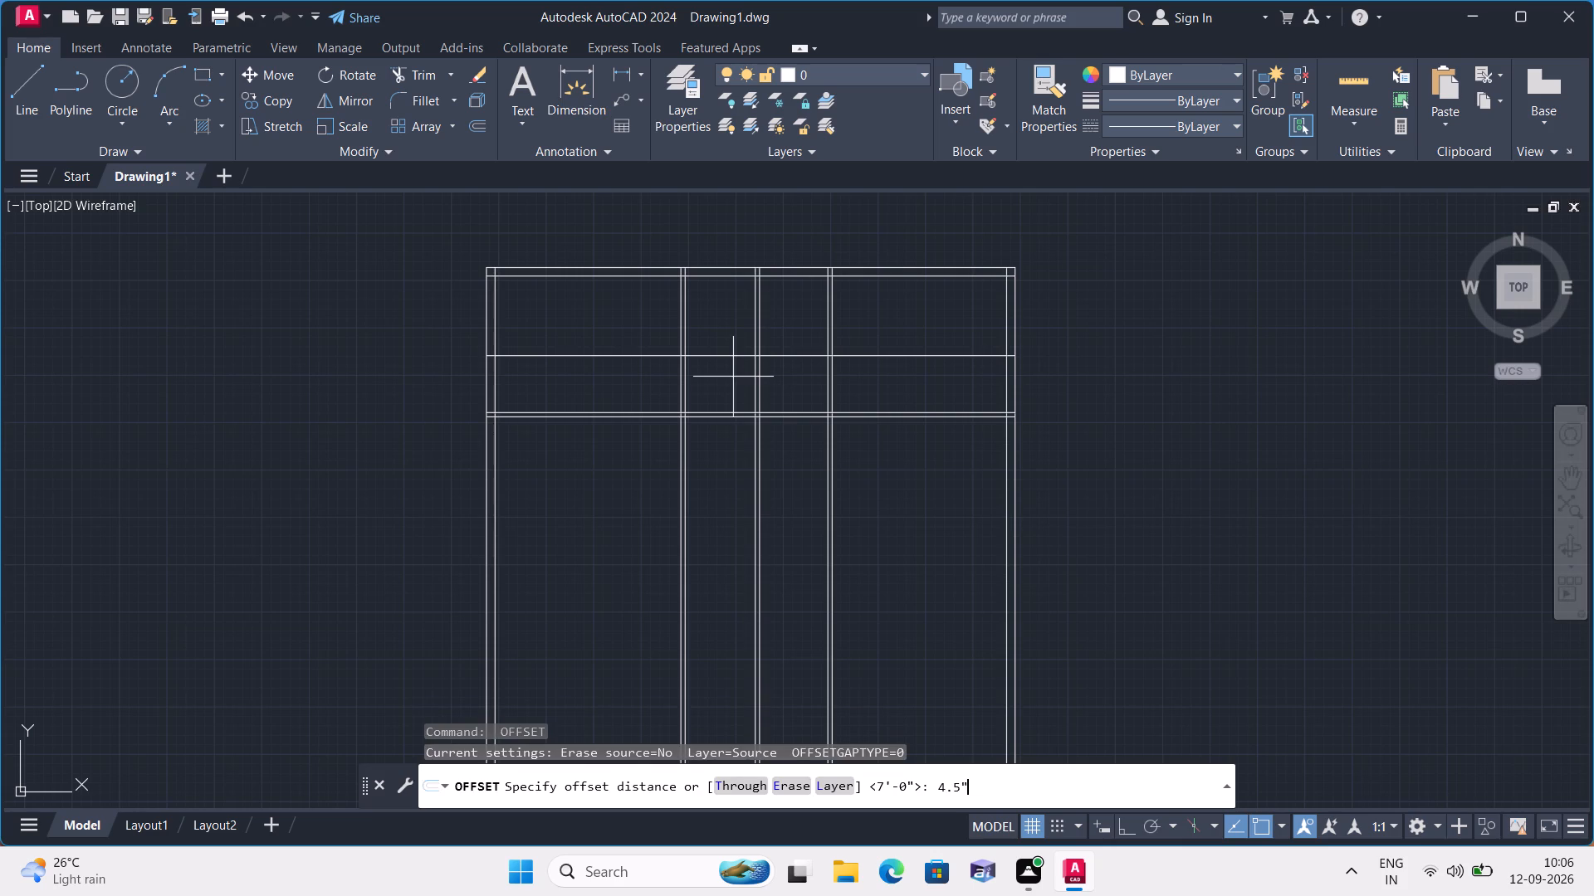
{"action": "key", "text": "space"}
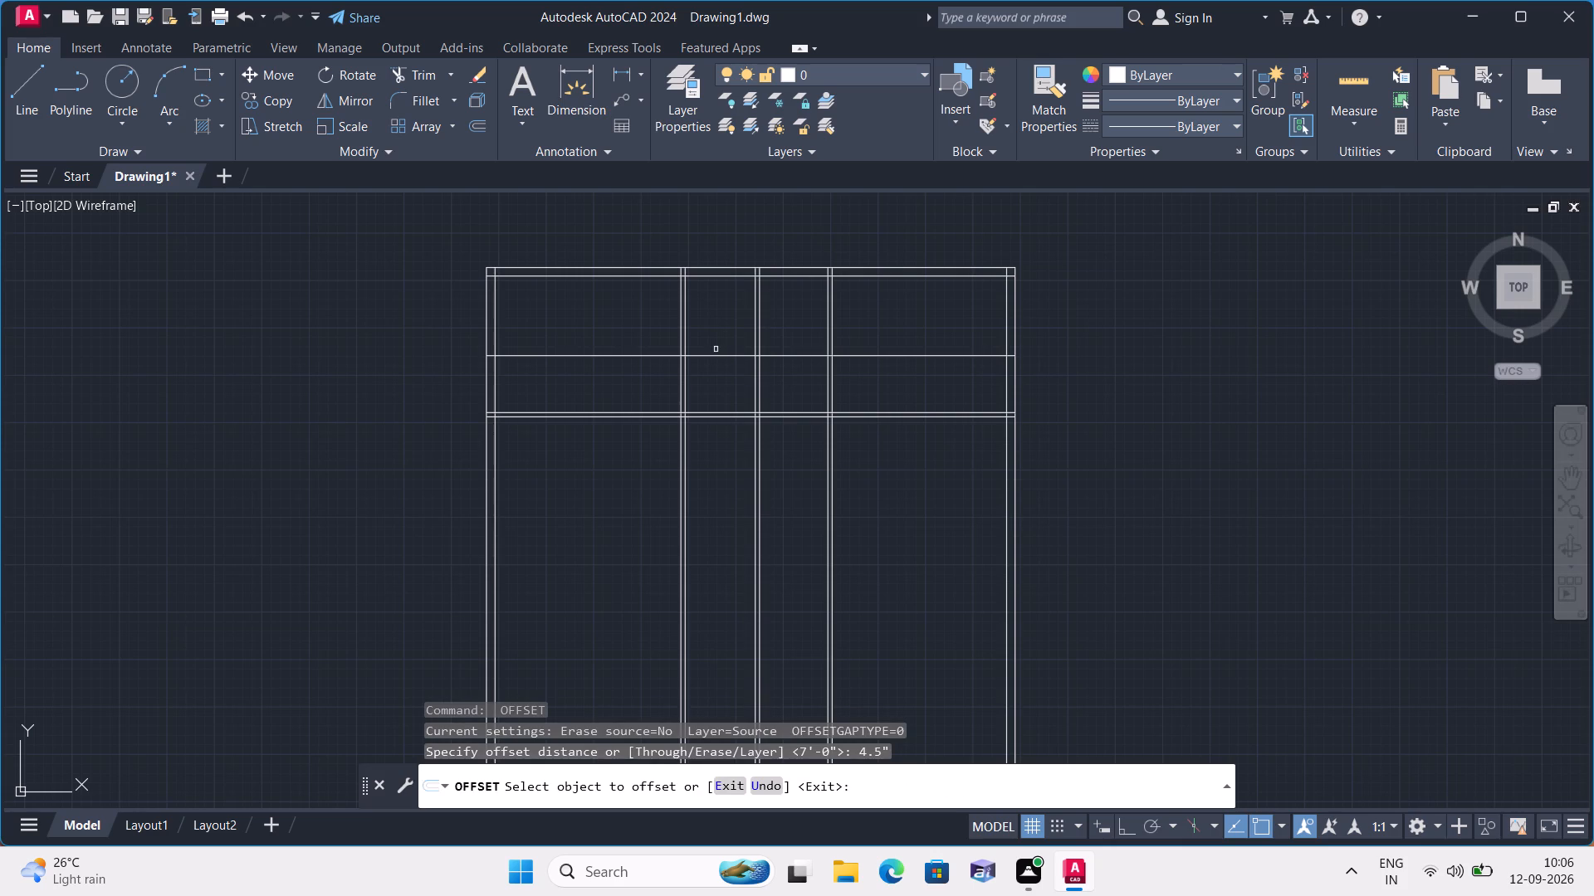
{"action": "left_click", "coordinate": [720, 355]}
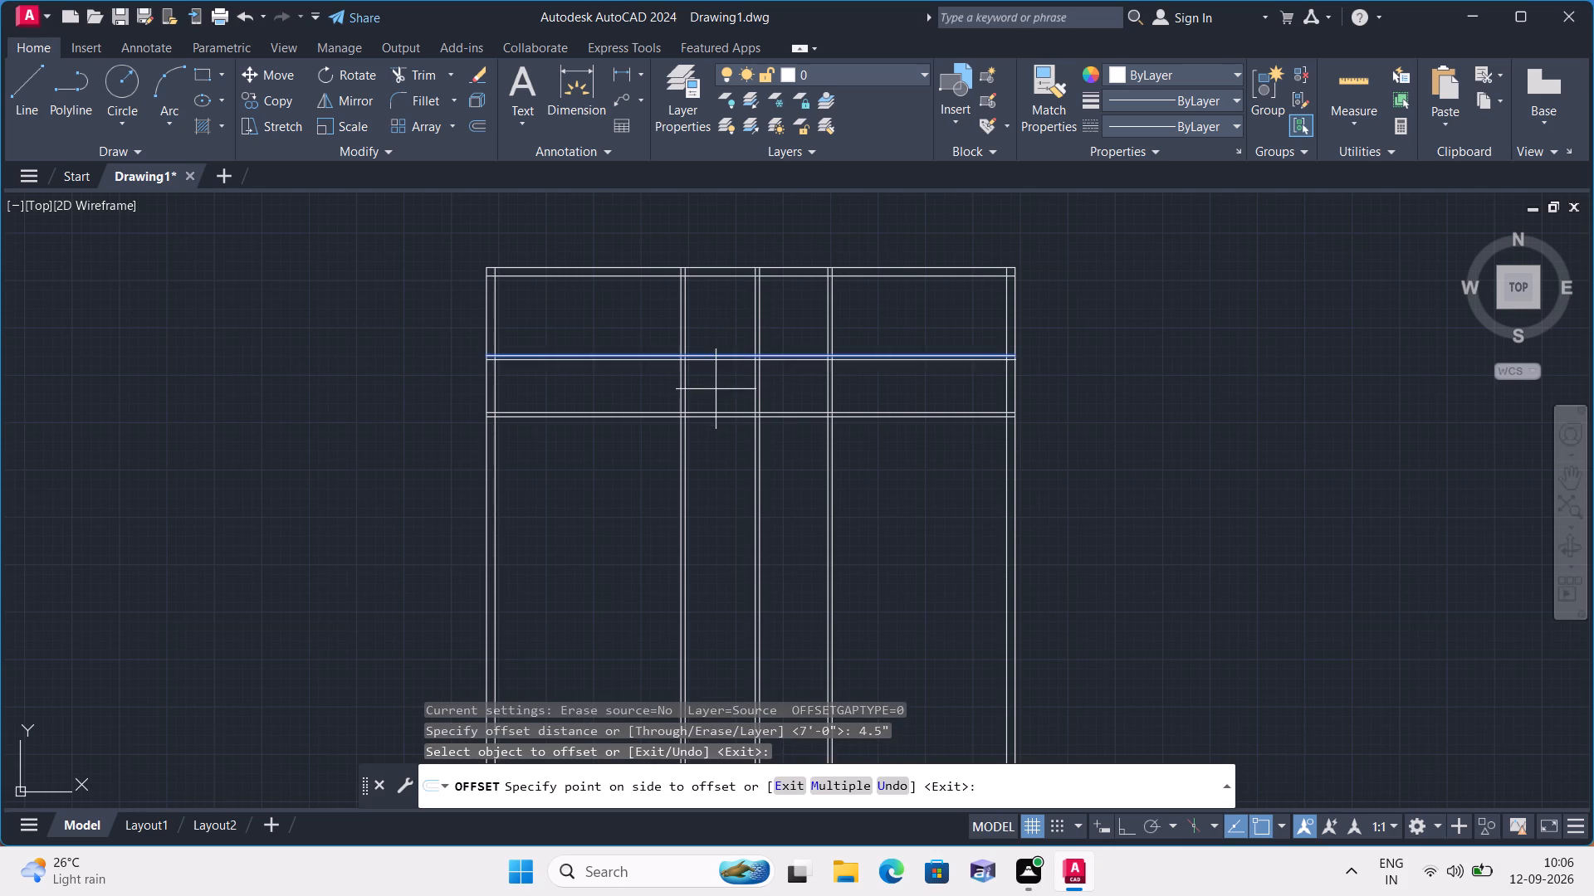
{"action": "left_click", "coordinate": [716, 392]}
{"action": "key", "text": "space"}
Trim the upper horizontal partition out of both side rooms and remove the vertical partition segments between the two horizontal partitions.
{"action": "type", "text": "trim"}
{"action": "key", "text": "space"}
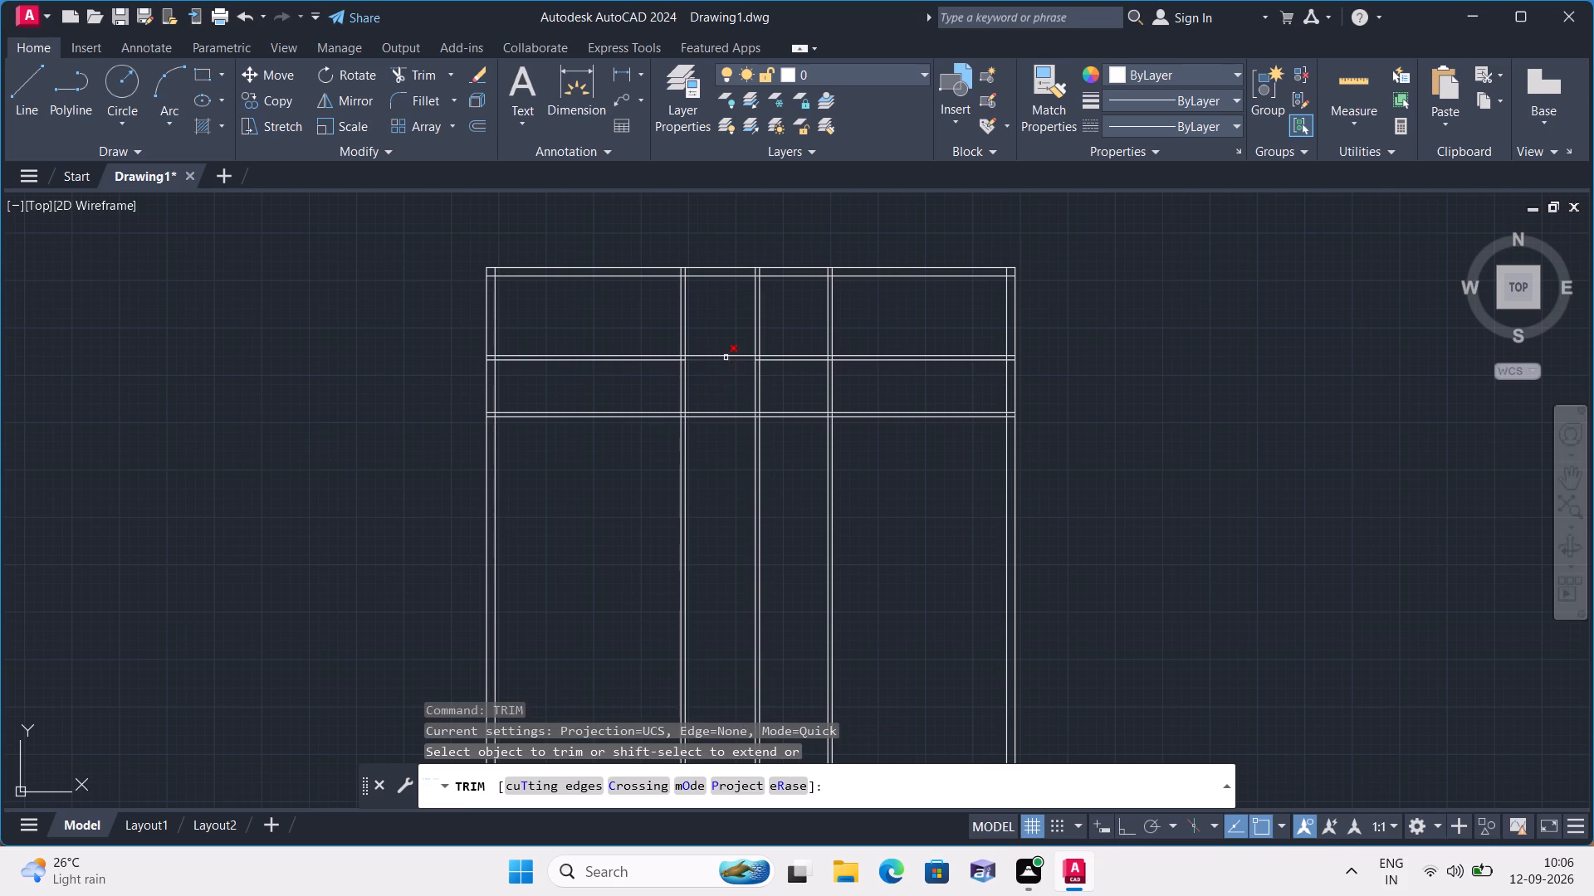
{"action": "left_click", "coordinate": [642, 376]}
{"action": "left_click", "coordinate": [642, 338]}
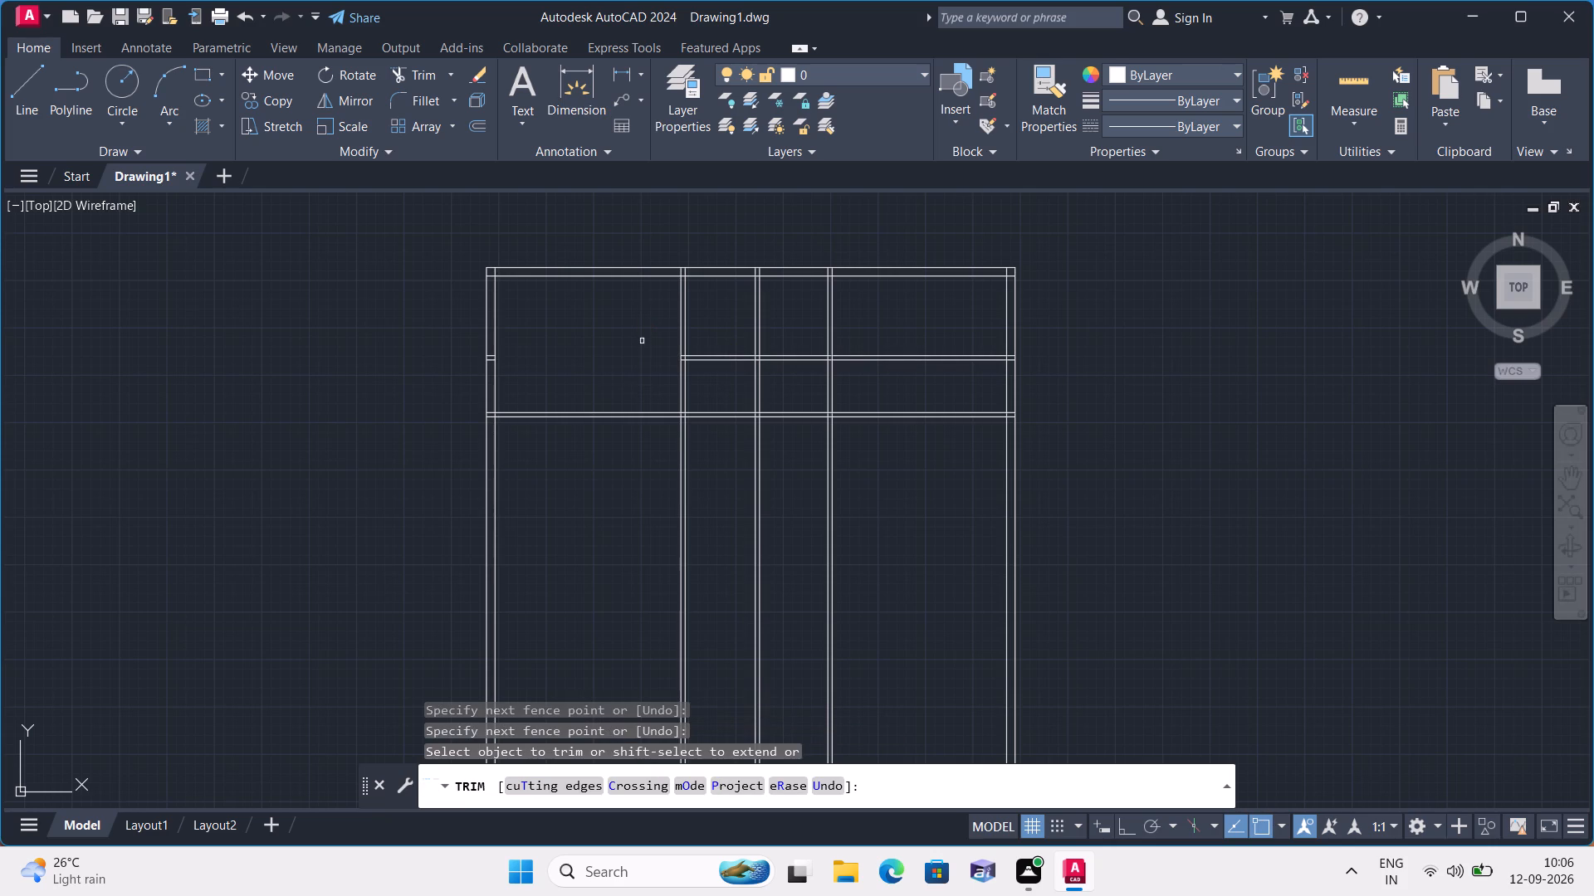
{"action": "left_click", "coordinate": [644, 373]}
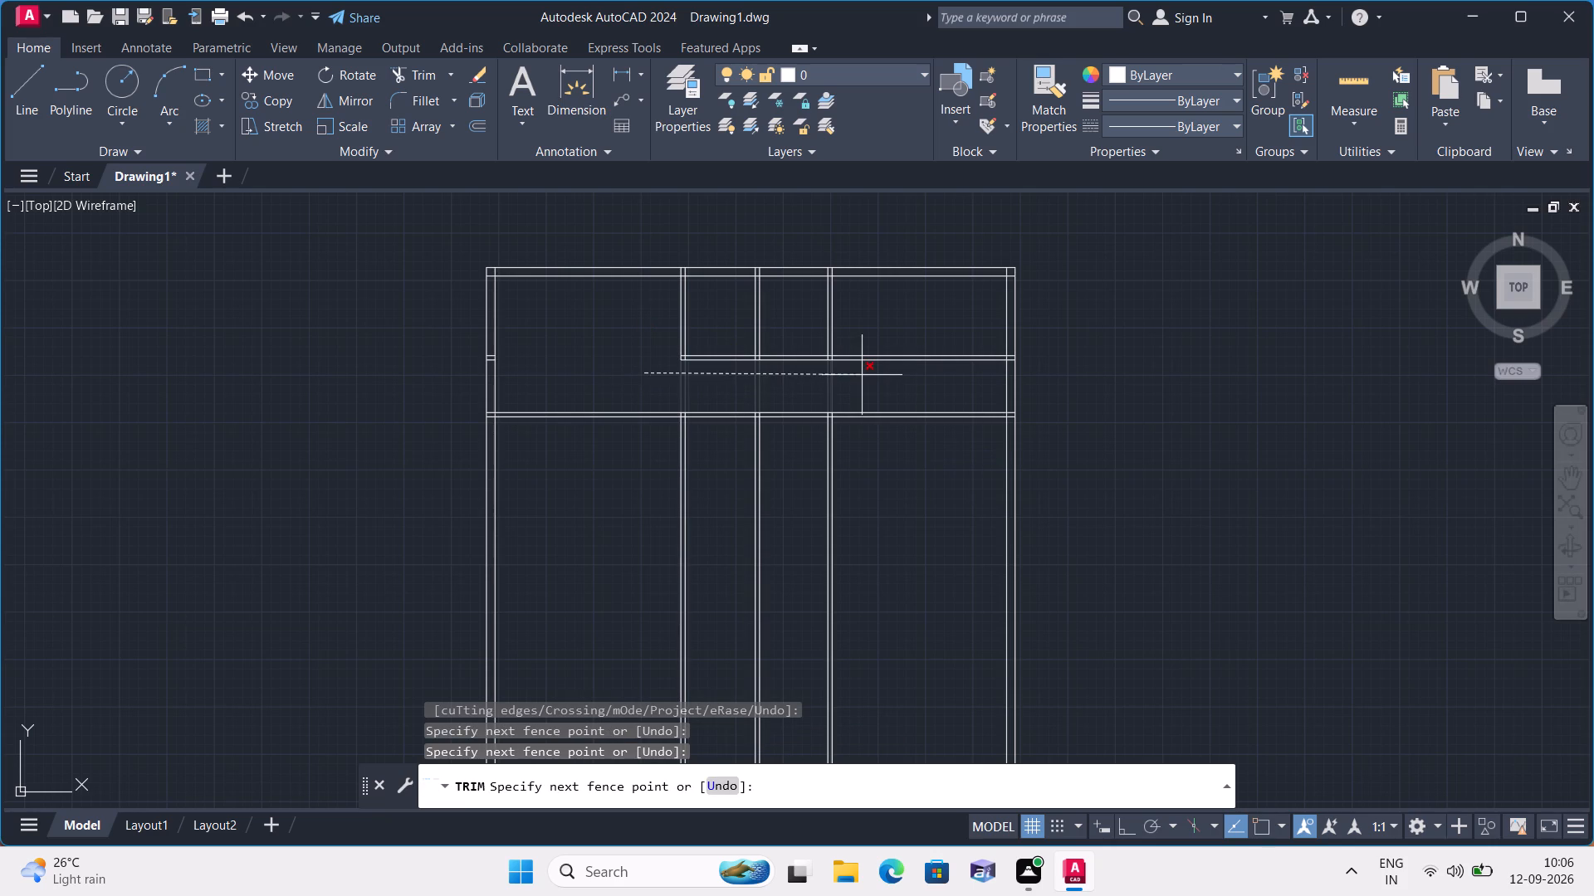
{"action": "left_click", "coordinate": [862, 373]}
{"action": "left_click", "coordinate": [887, 367]}
{"action": "left_click", "coordinate": [897, 325]}
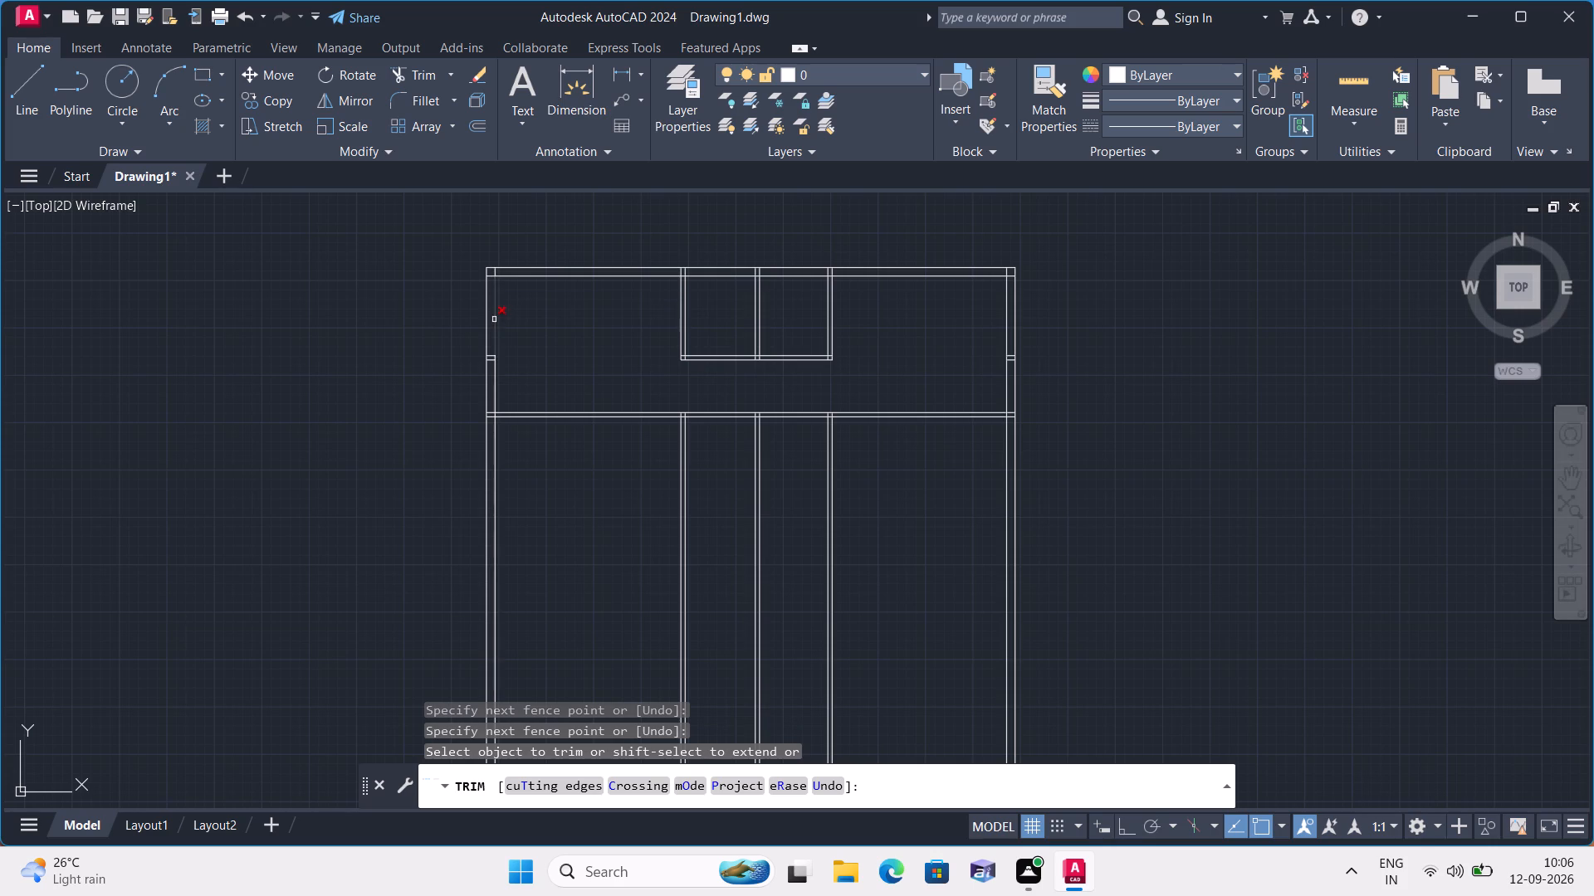
Trim the leftover partition stubs inside the left outer wall and the overlapping inner line ends at the top-left wall corner.
{"action": "scroll", "coordinate": [494, 318], "scroll_direction": "up", "scroll_amount": 2}
{"action": "left_click", "coordinate": [487, 439]}
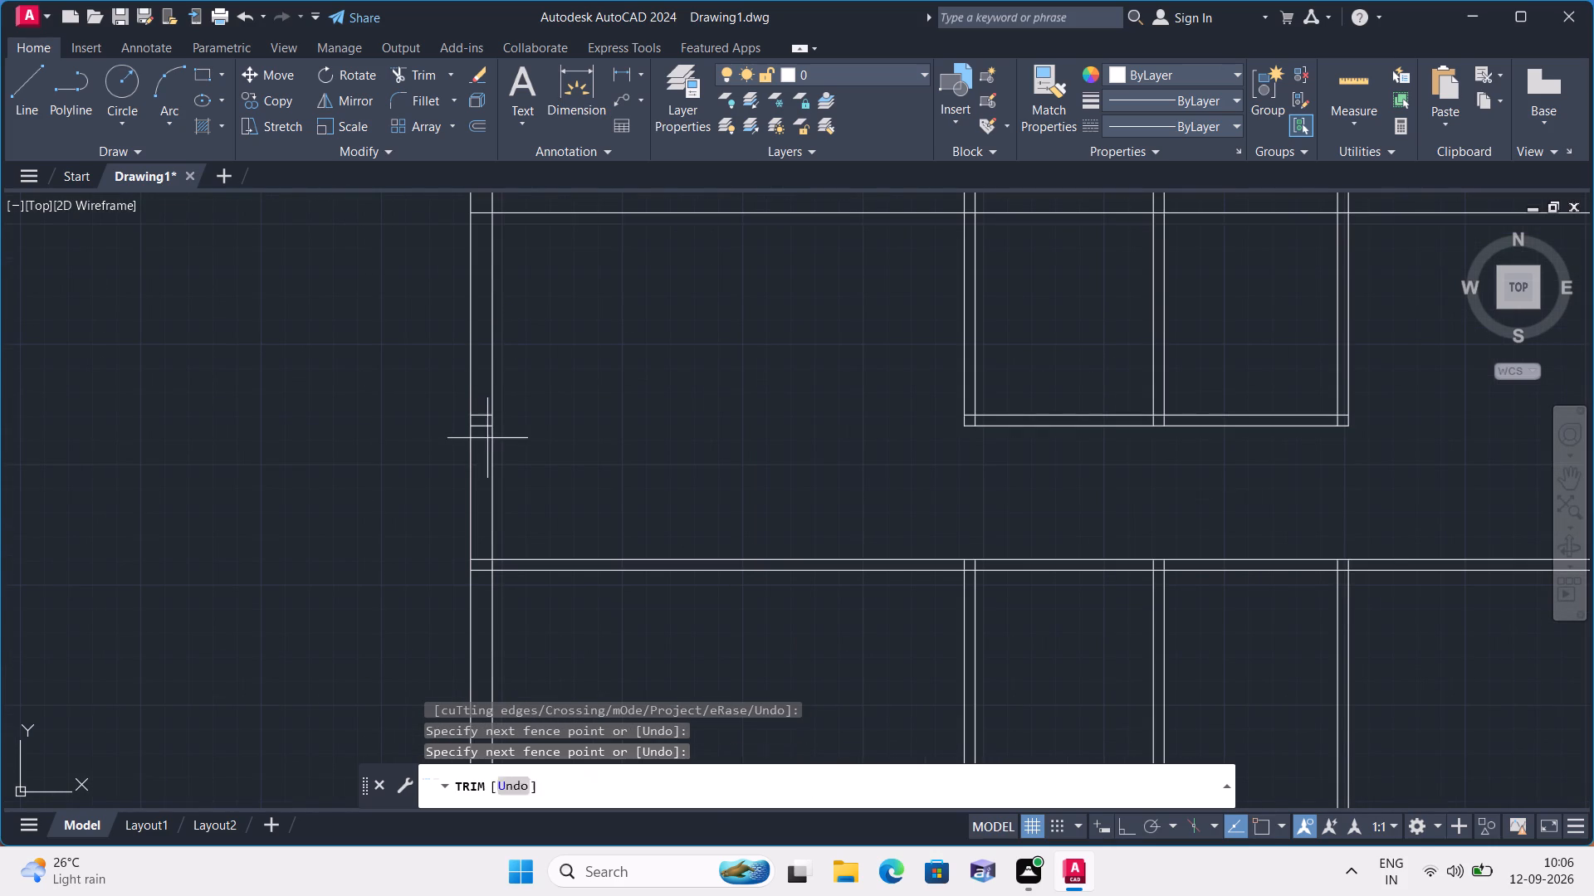
{"action": "left_click", "coordinate": [485, 393]}
{"action": "scroll", "coordinate": [504, 212], "scroll_direction": "down", "scroll_amount": 1}
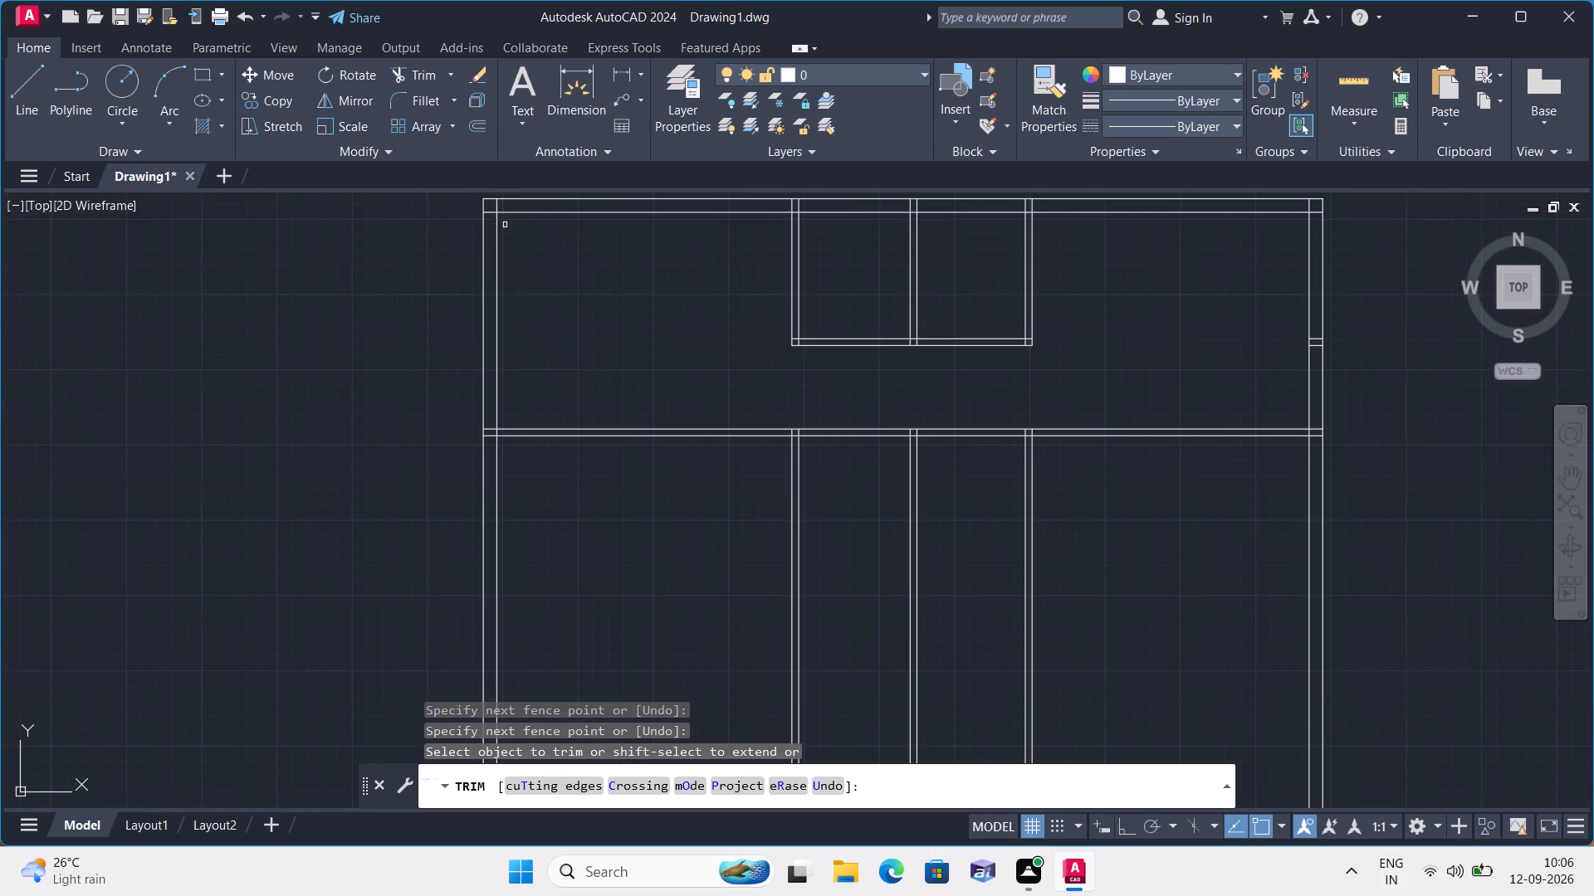
{"action": "scroll", "coordinate": [475, 197], "scroll_direction": "up", "scroll_amount": 3}
{"action": "left_click", "coordinate": [516, 274]}
{"action": "left_click", "coordinate": [559, 227]}
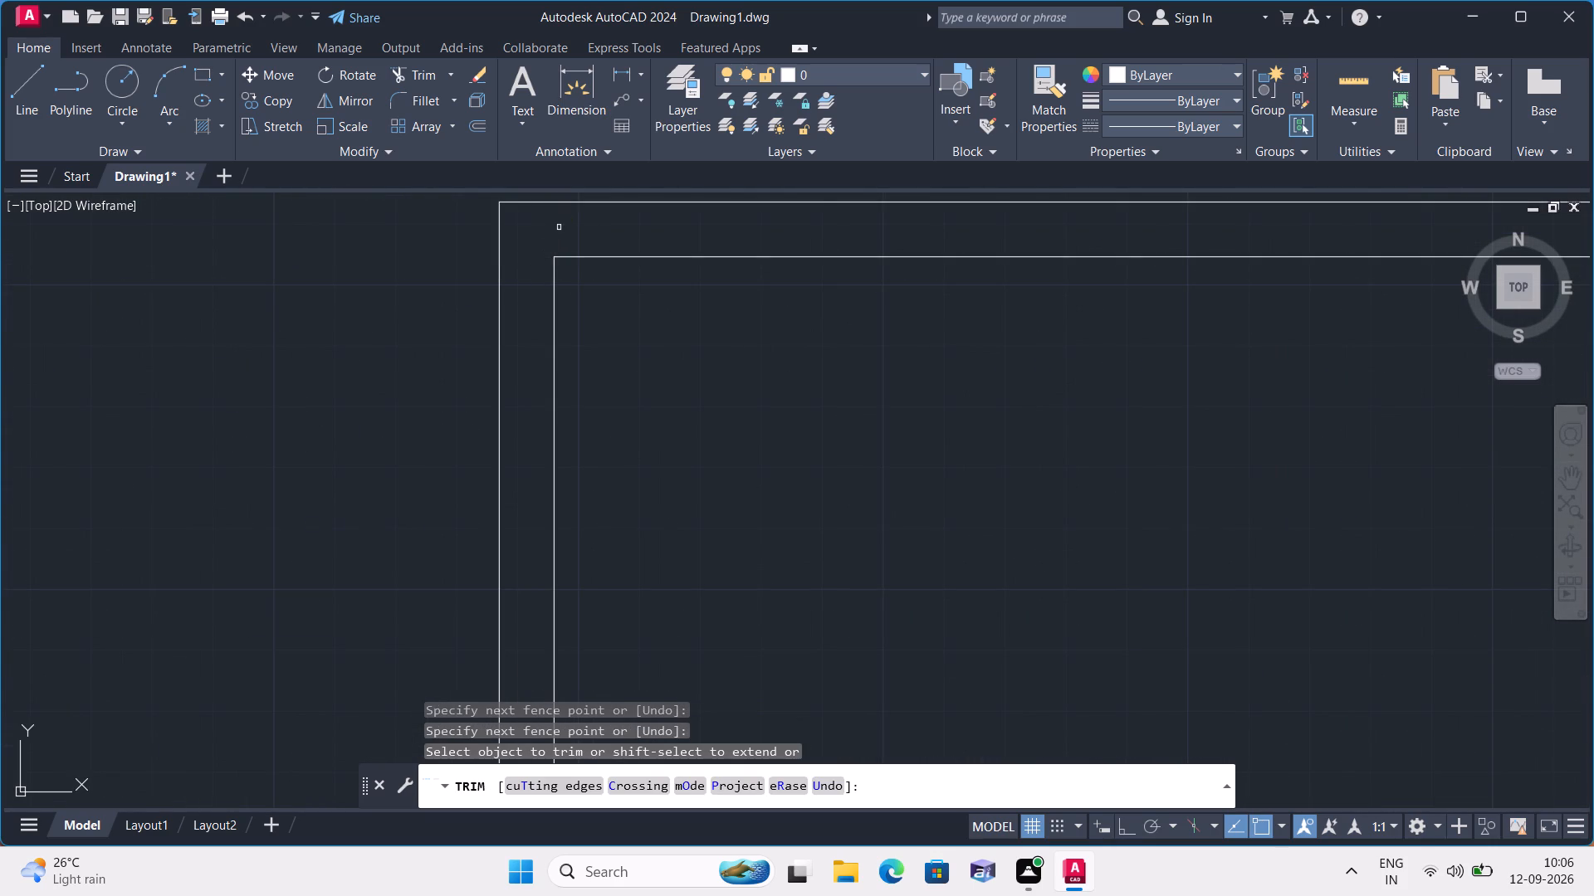
Trim the first vertical partition's lines out of the top outer wall and open the inner wall line at their junction.
{"action": "scroll", "coordinate": [559, 227], "scroll_direction": "up", "scroll_amount": 1}
{"action": "scroll", "coordinate": [559, 227], "scroll_direction": "down", "scroll_amount": 1}
{"action": "scroll", "coordinate": [711, 340], "scroll_direction": "down", "scroll_amount": 1}
{"action": "middle_click_drag", "start_coordinate": [729, 421], "coordinate": [247, 442]}
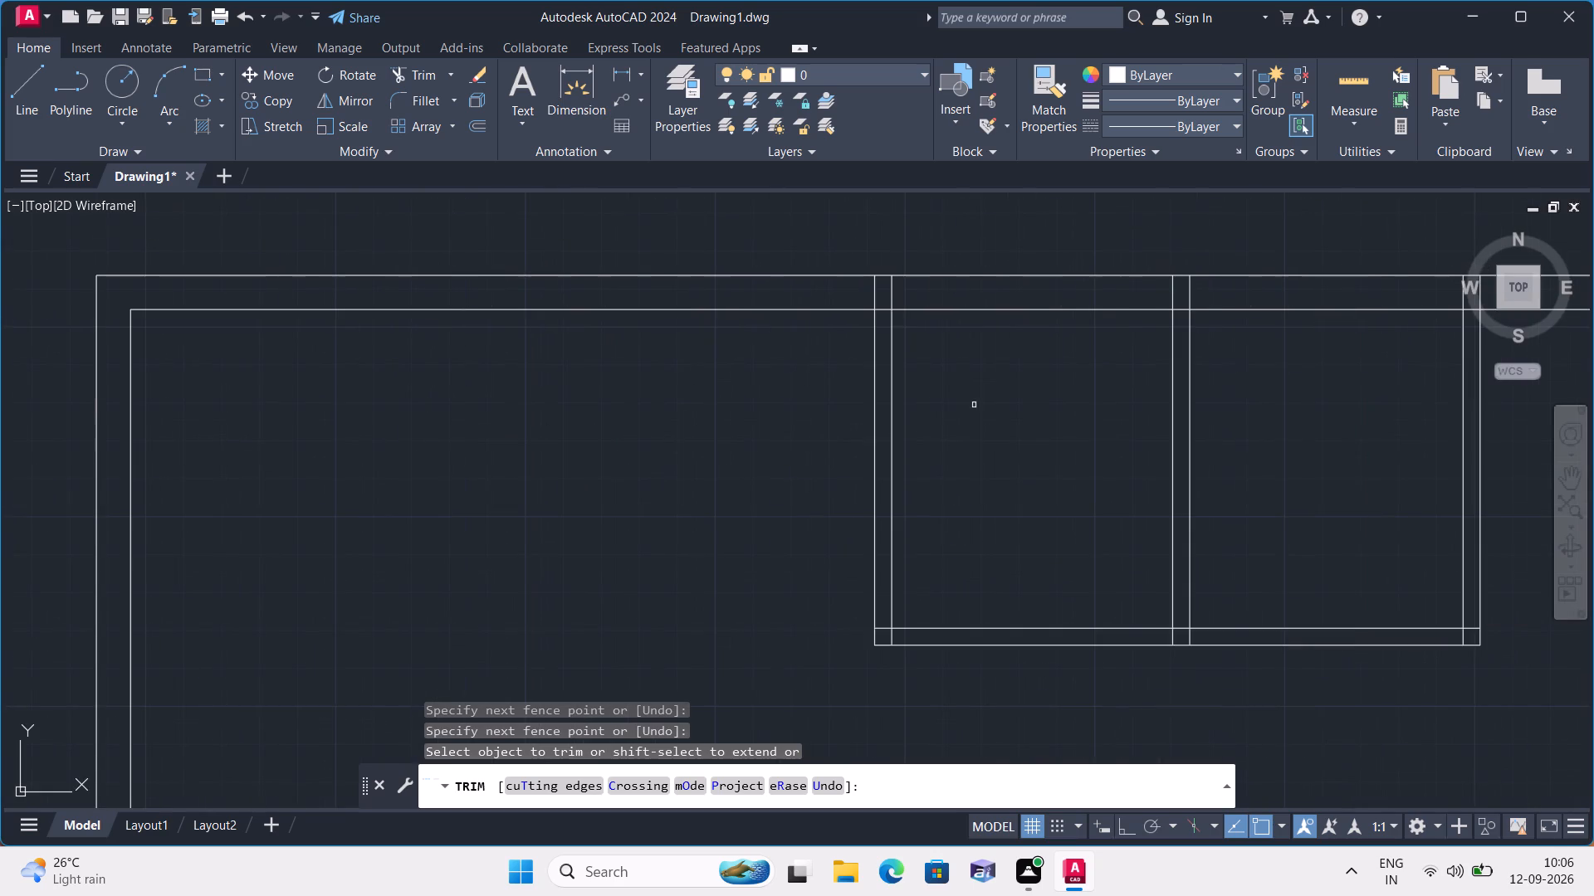
{"action": "scroll", "coordinate": [909, 289], "scroll_direction": "up", "scroll_amount": 2}
{"action": "left_click", "coordinate": [784, 294]}
{"action": "left_click", "coordinate": [969, 325]}
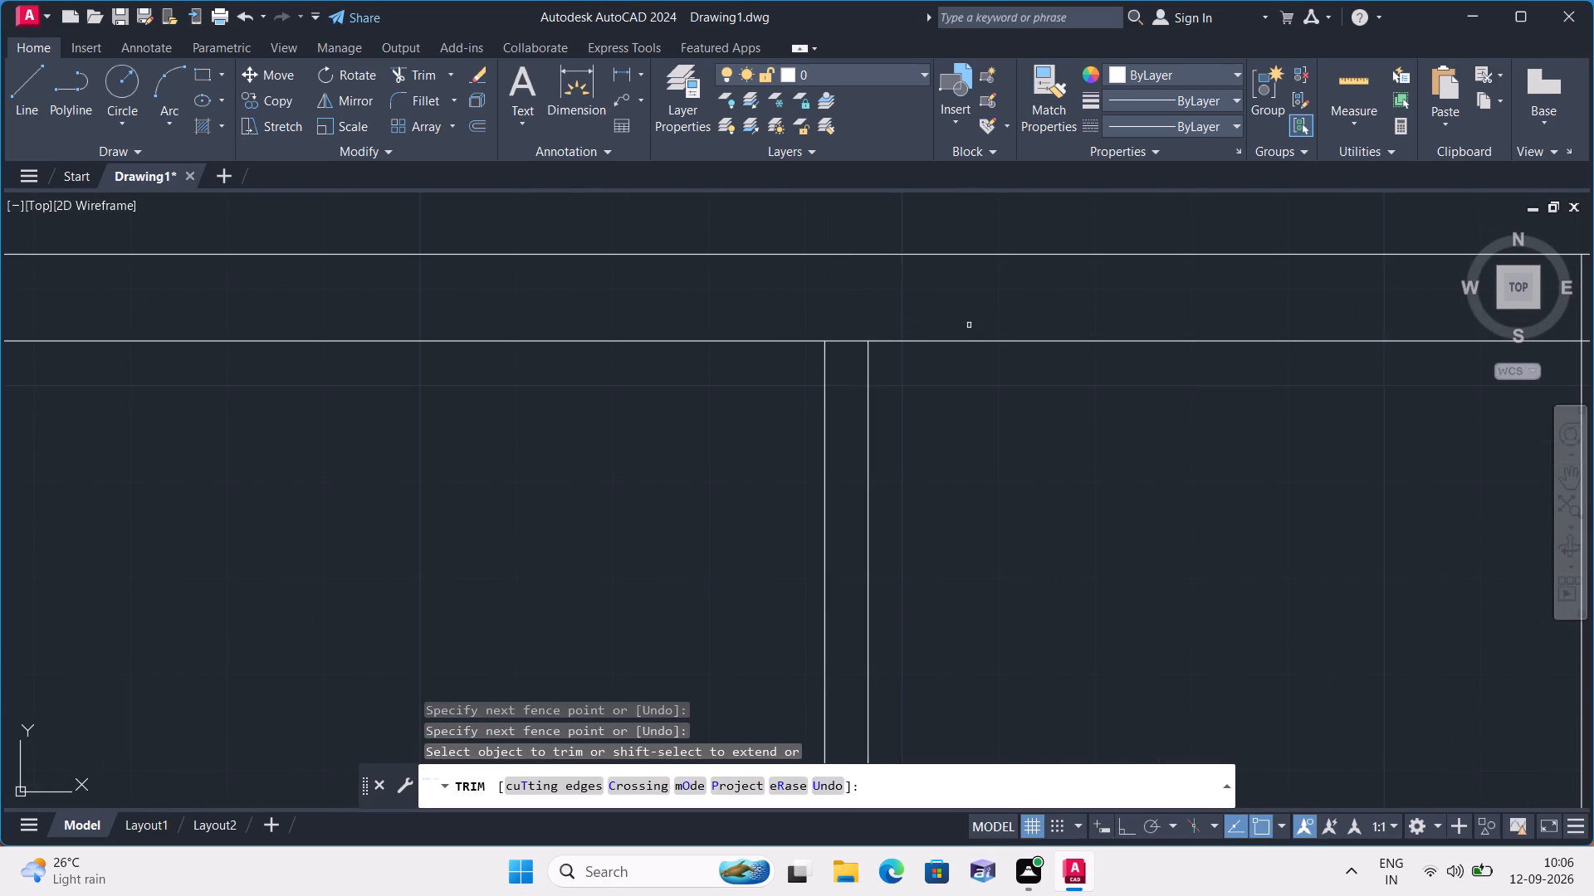
{"action": "scroll", "coordinate": [969, 325], "scroll_direction": "down", "scroll_amount": 1}
{"action": "left_click", "coordinate": [891, 338]}
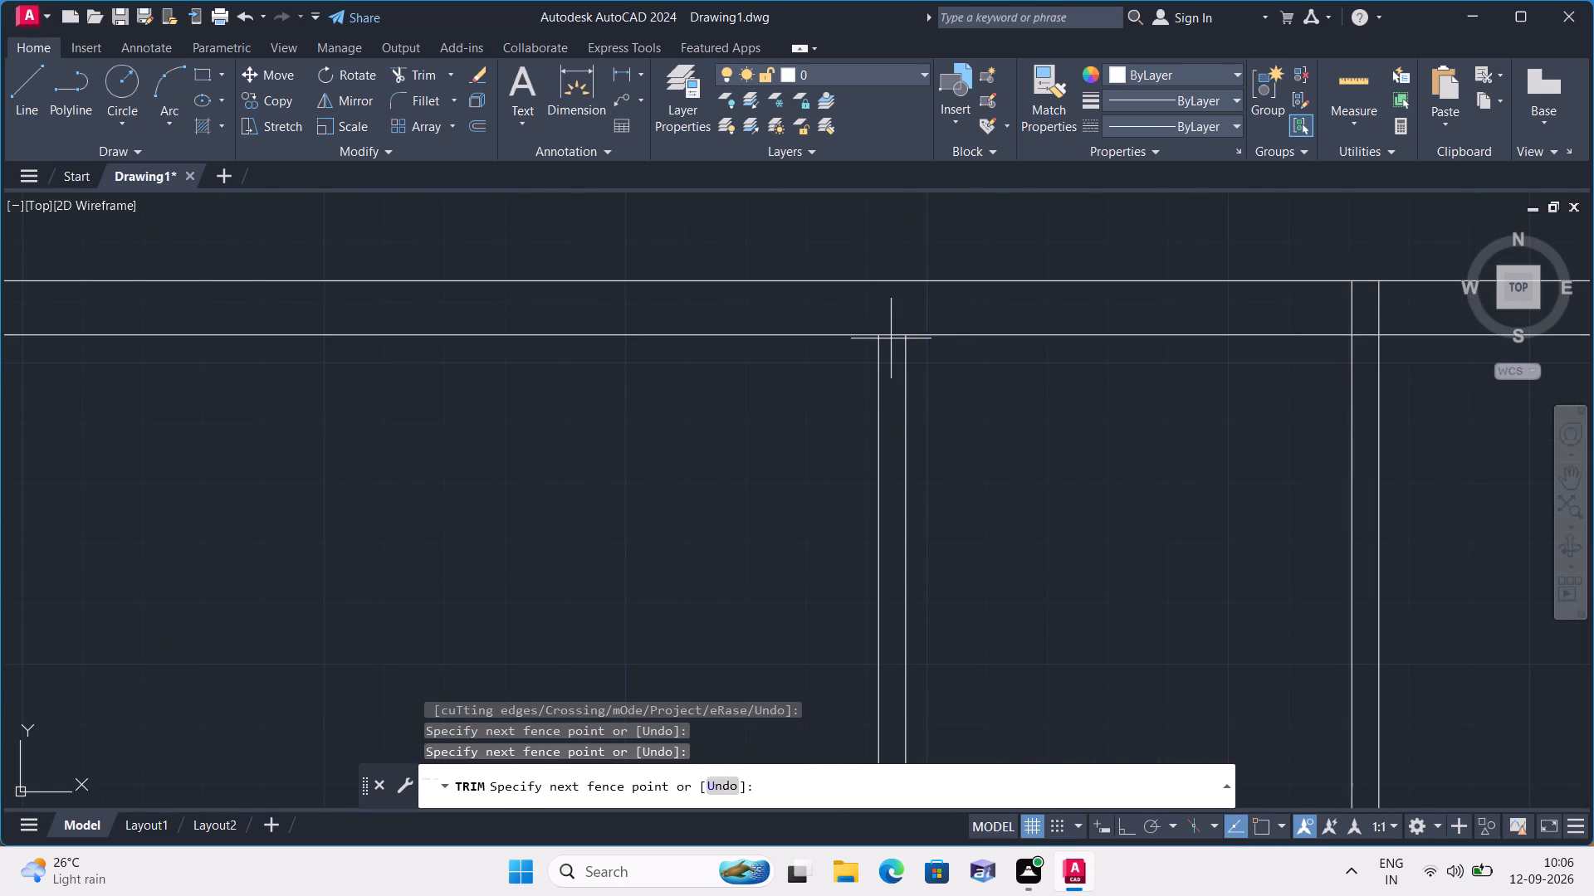
{"action": "left_click", "coordinate": [892, 328]}
Trim the second and third vertical partitions out of the top outer wall and open the inner wall line at both junctions.
{"action": "scroll", "coordinate": [892, 328], "scroll_direction": "down", "scroll_amount": 2}
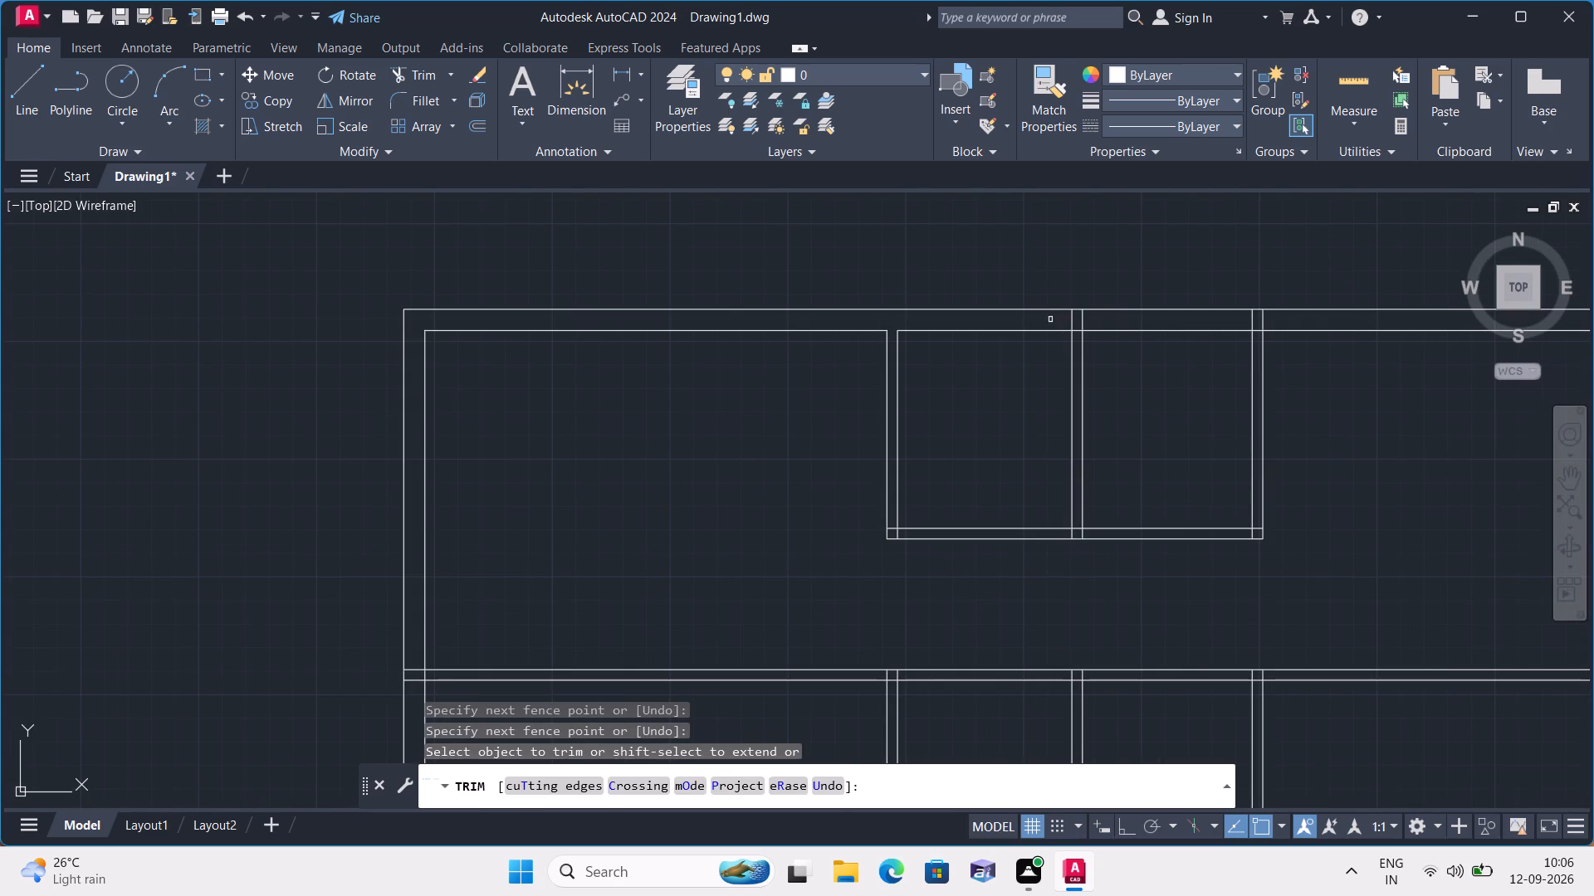
{"action": "left_click", "coordinate": [1050, 319]}
{"action": "left_click", "coordinate": [1269, 321]}
{"action": "scroll", "coordinate": [1087, 341], "scroll_direction": "up", "scroll_amount": 3}
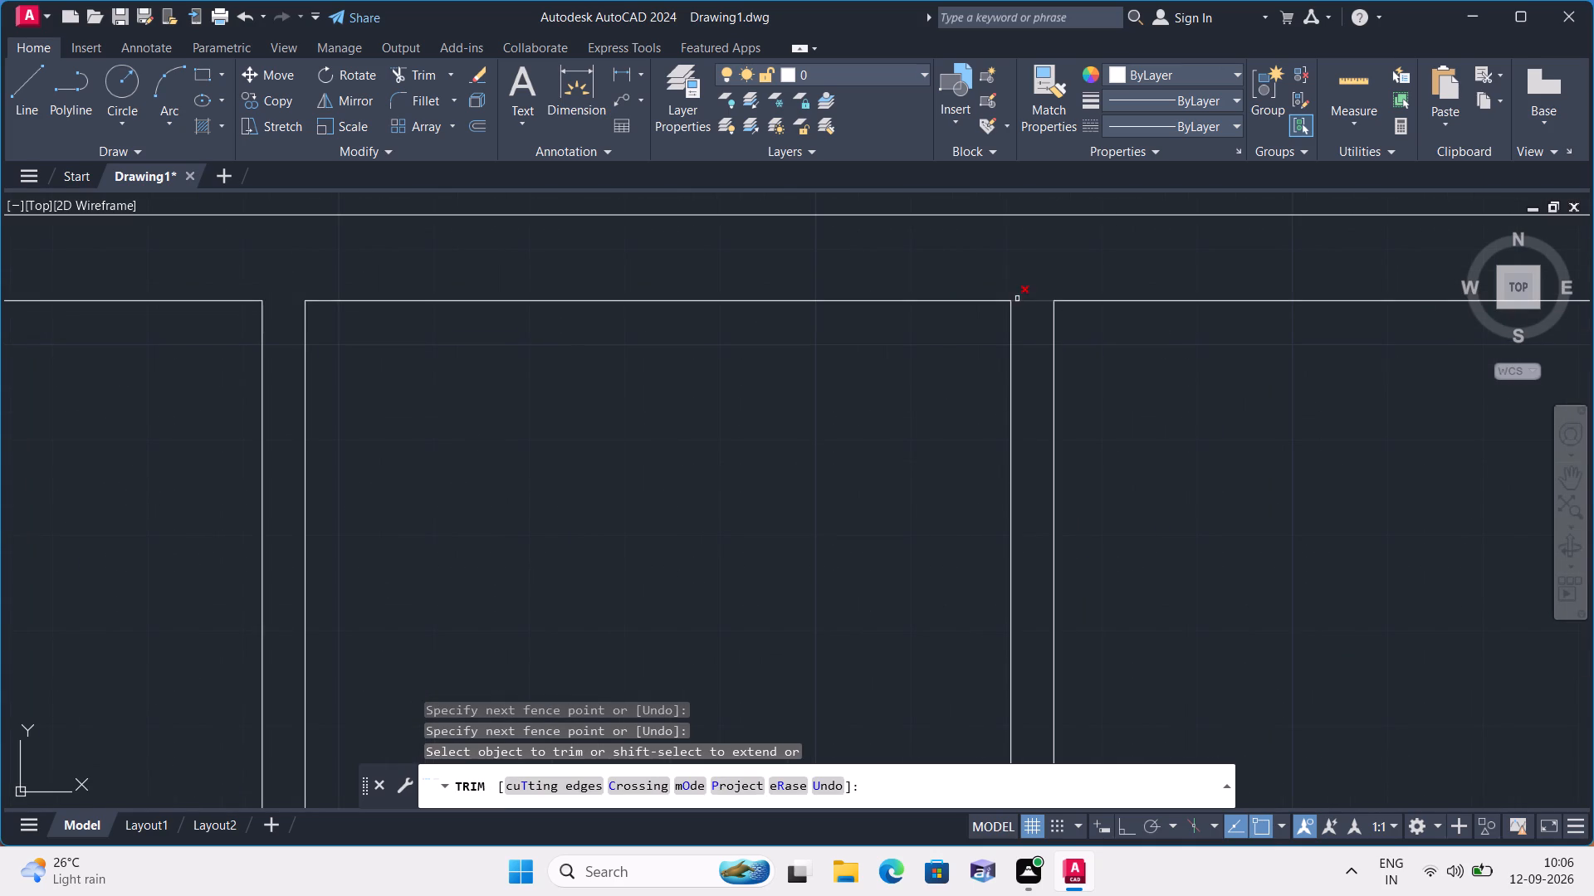
{"action": "left_click", "coordinate": [1024, 297]}
{"action": "left_click", "coordinate": [1027, 326]}
{"action": "scroll", "coordinate": [1027, 326], "scroll_direction": "down", "scroll_amount": 2}
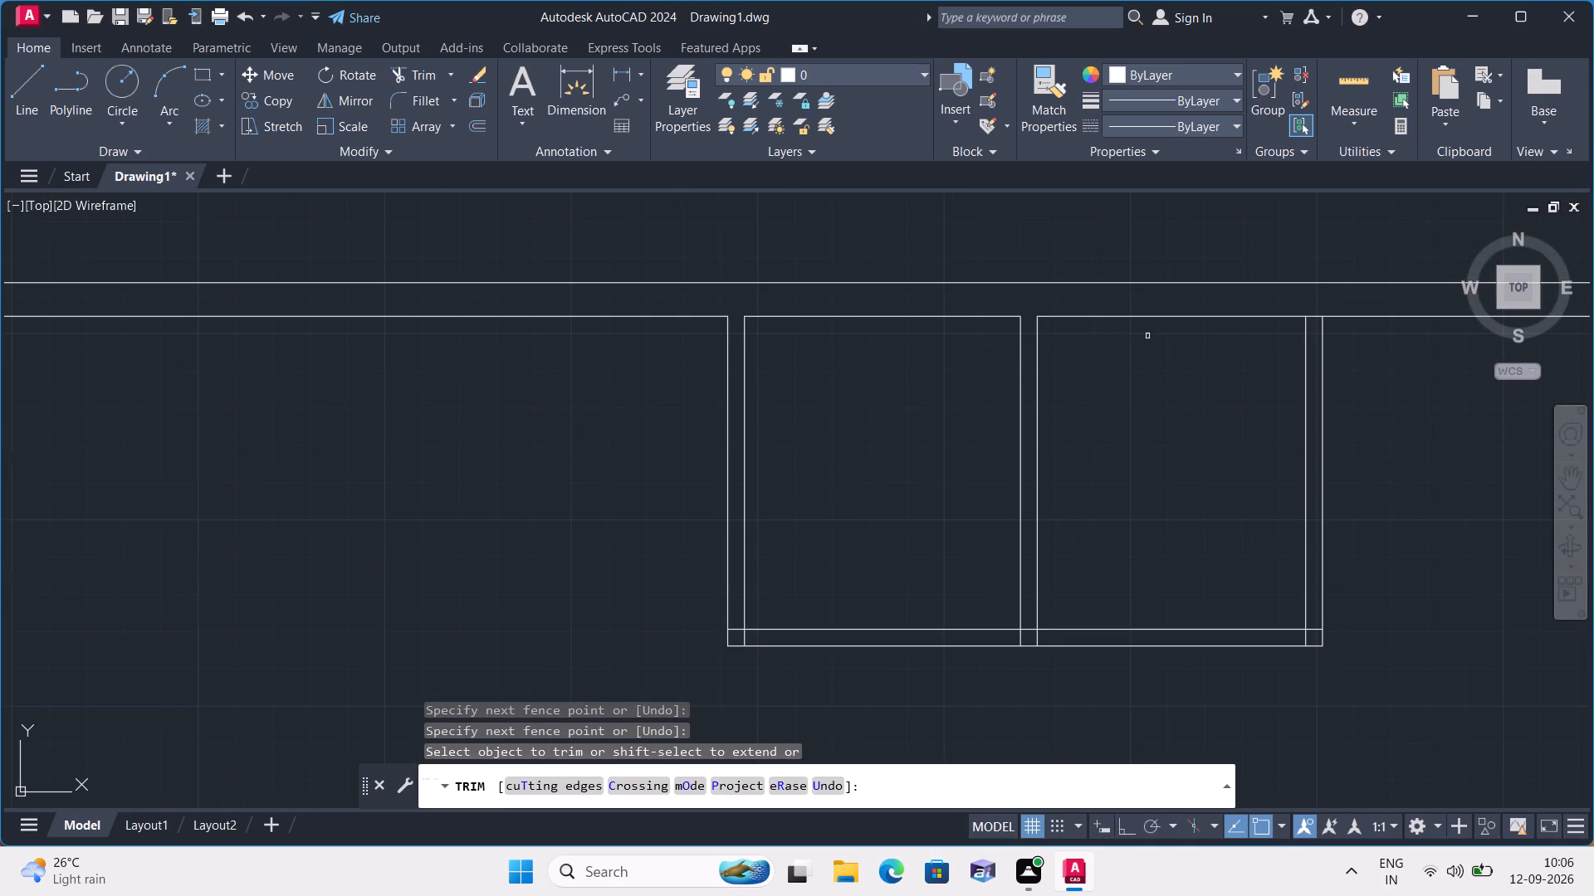
{"action": "left_click", "coordinate": [1311, 314]}
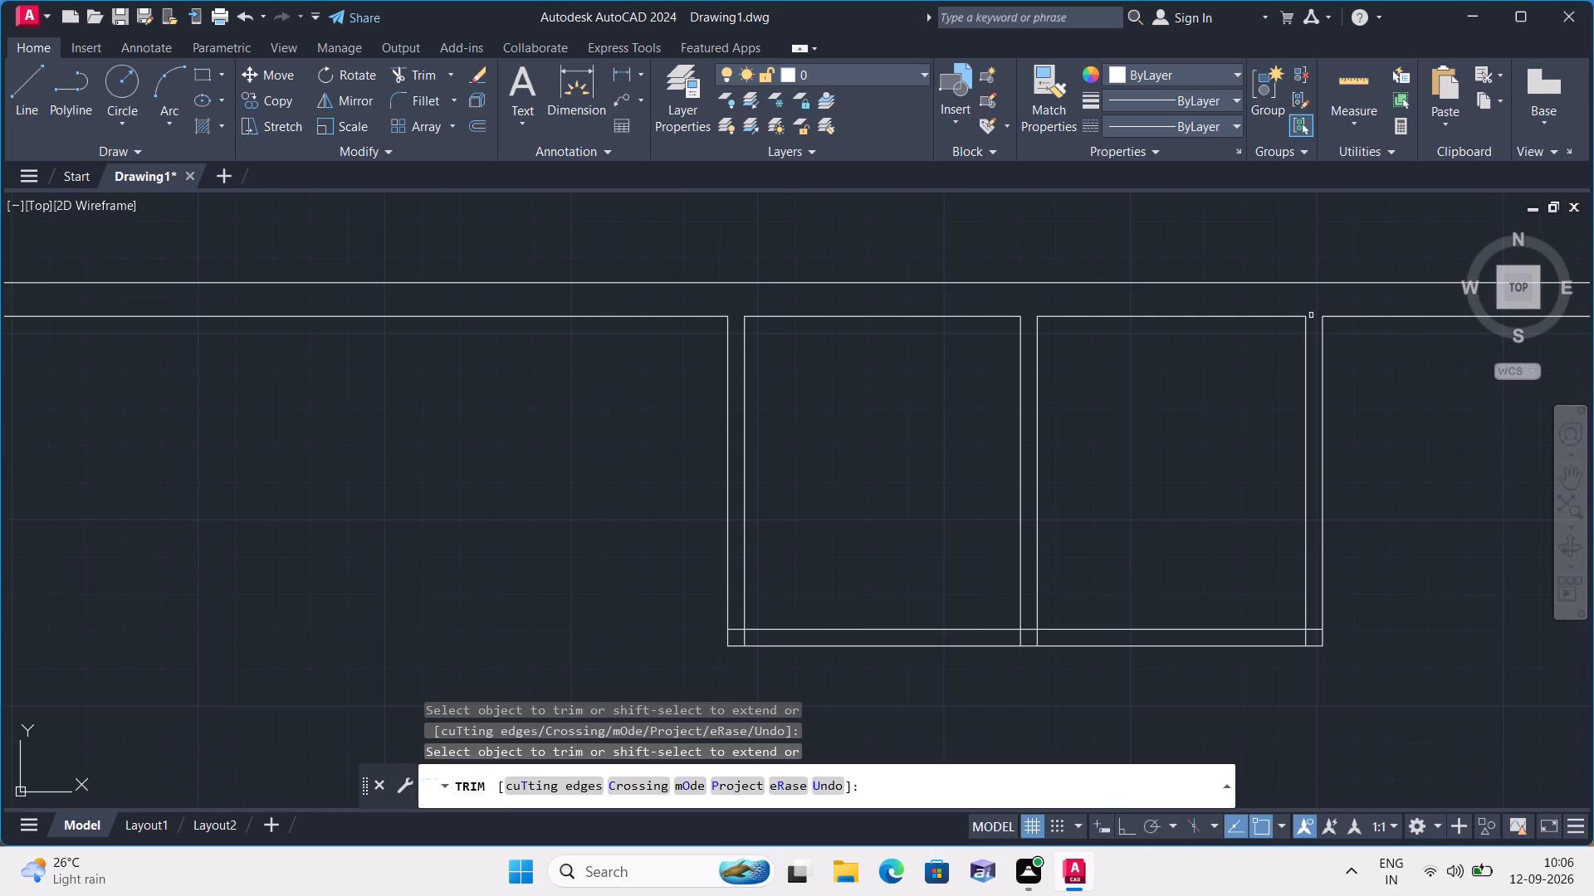
Trim the lower horizontal partition out of the left outer wall and open the inner wall line at their junction.
{"action": "scroll", "coordinate": [1298, 328], "scroll_direction": "down", "scroll_amount": 2}
{"action": "scroll", "coordinate": [1233, 401], "scroll_direction": "down", "scroll_amount": 1}
{"action": "scroll", "coordinate": [1069, 528], "scroll_direction": "up", "scroll_amount": 1}
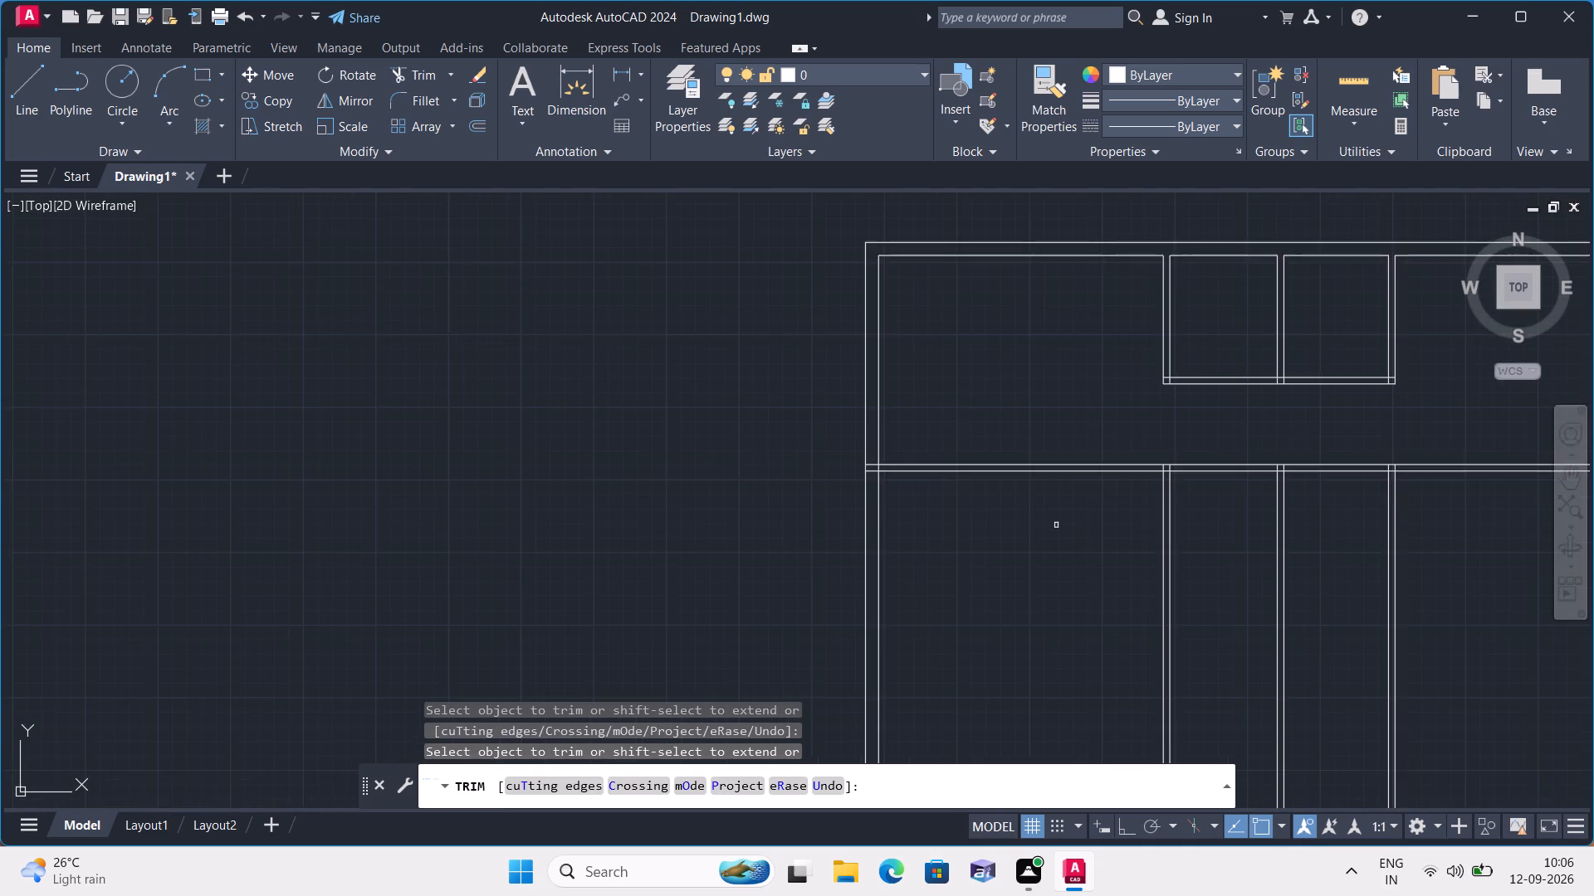
{"action": "scroll", "coordinate": [866, 463], "scroll_direction": "up", "scroll_amount": 3}
{"action": "left_click", "coordinate": [869, 440]}
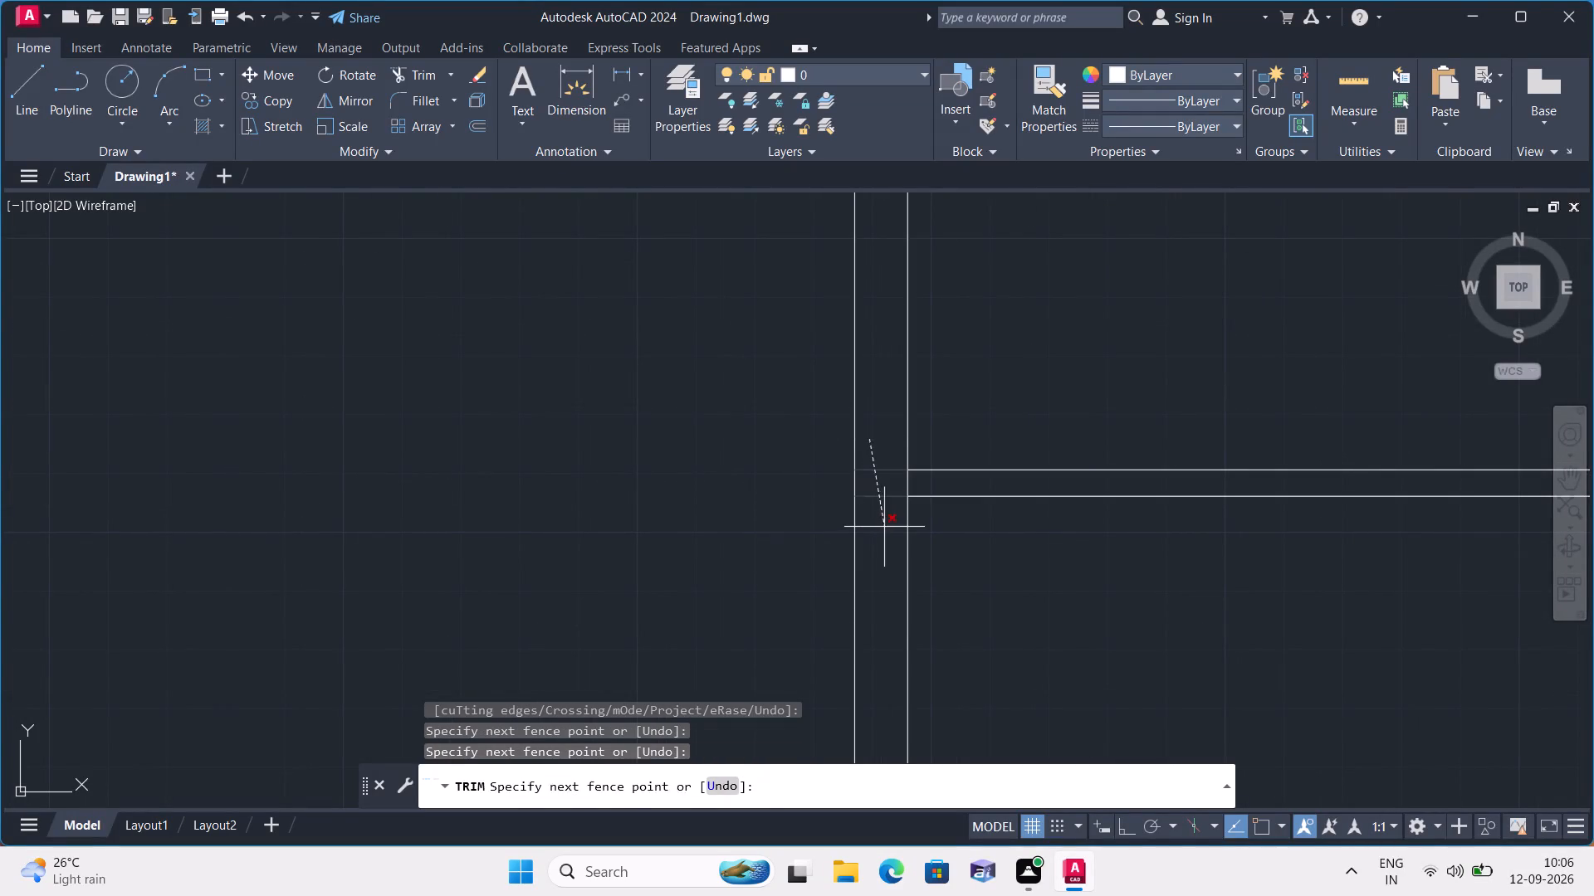
{"action": "left_click", "coordinate": [884, 526]}
{"action": "left_click", "coordinate": [907, 482]}
Trim the lower horizontal partition out of the right outer wall and open the inner wall line at their junction.
{"action": "scroll", "coordinate": [910, 477], "scroll_direction": "down", "scroll_amount": 2}
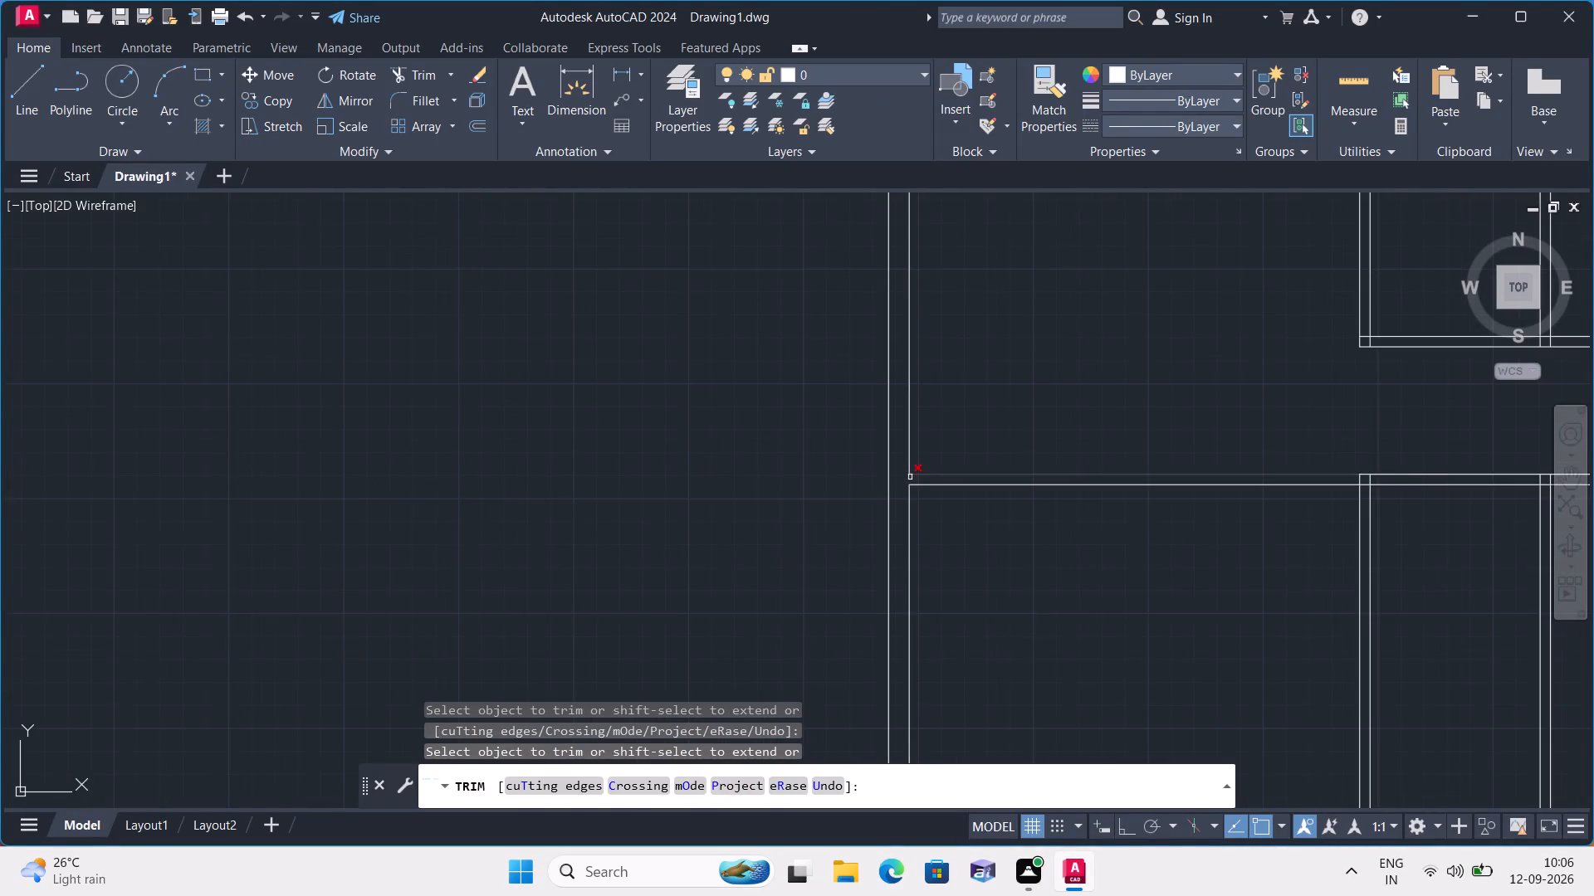
{"action": "scroll", "coordinate": [910, 477], "scroll_direction": "down", "scroll_amount": 1}
{"action": "scroll", "coordinate": [1015, 495], "scroll_direction": "down", "scroll_amount": 1}
{"action": "scroll", "coordinate": [1435, 499], "scroll_direction": "up", "scroll_amount": 3}
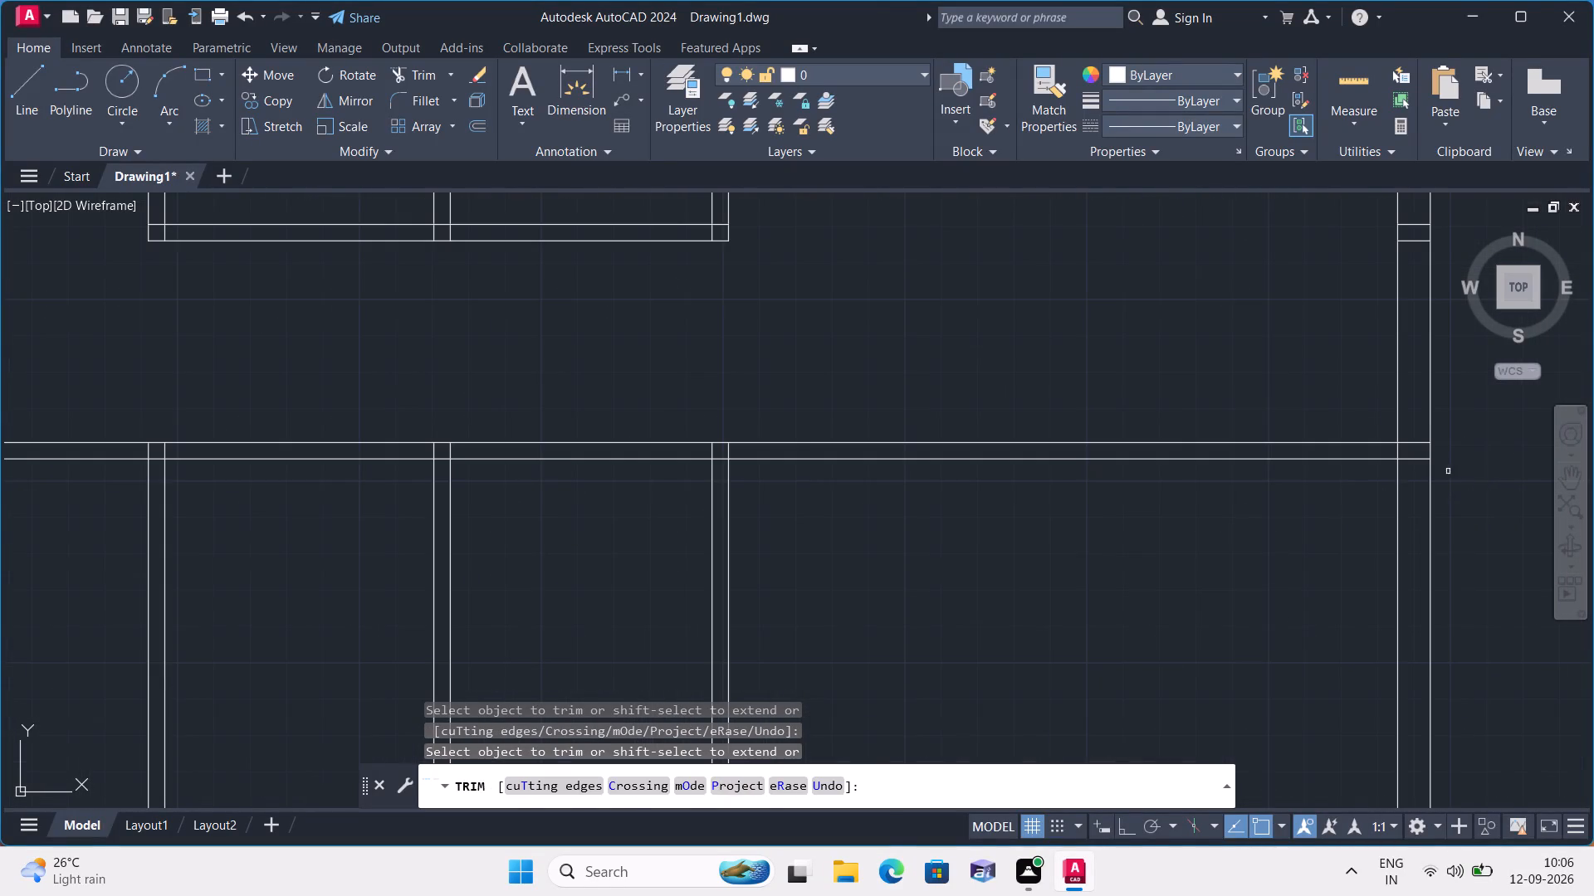
{"action": "left_click", "coordinate": [1419, 421]}
{"action": "left_click", "coordinate": [1416, 482]}
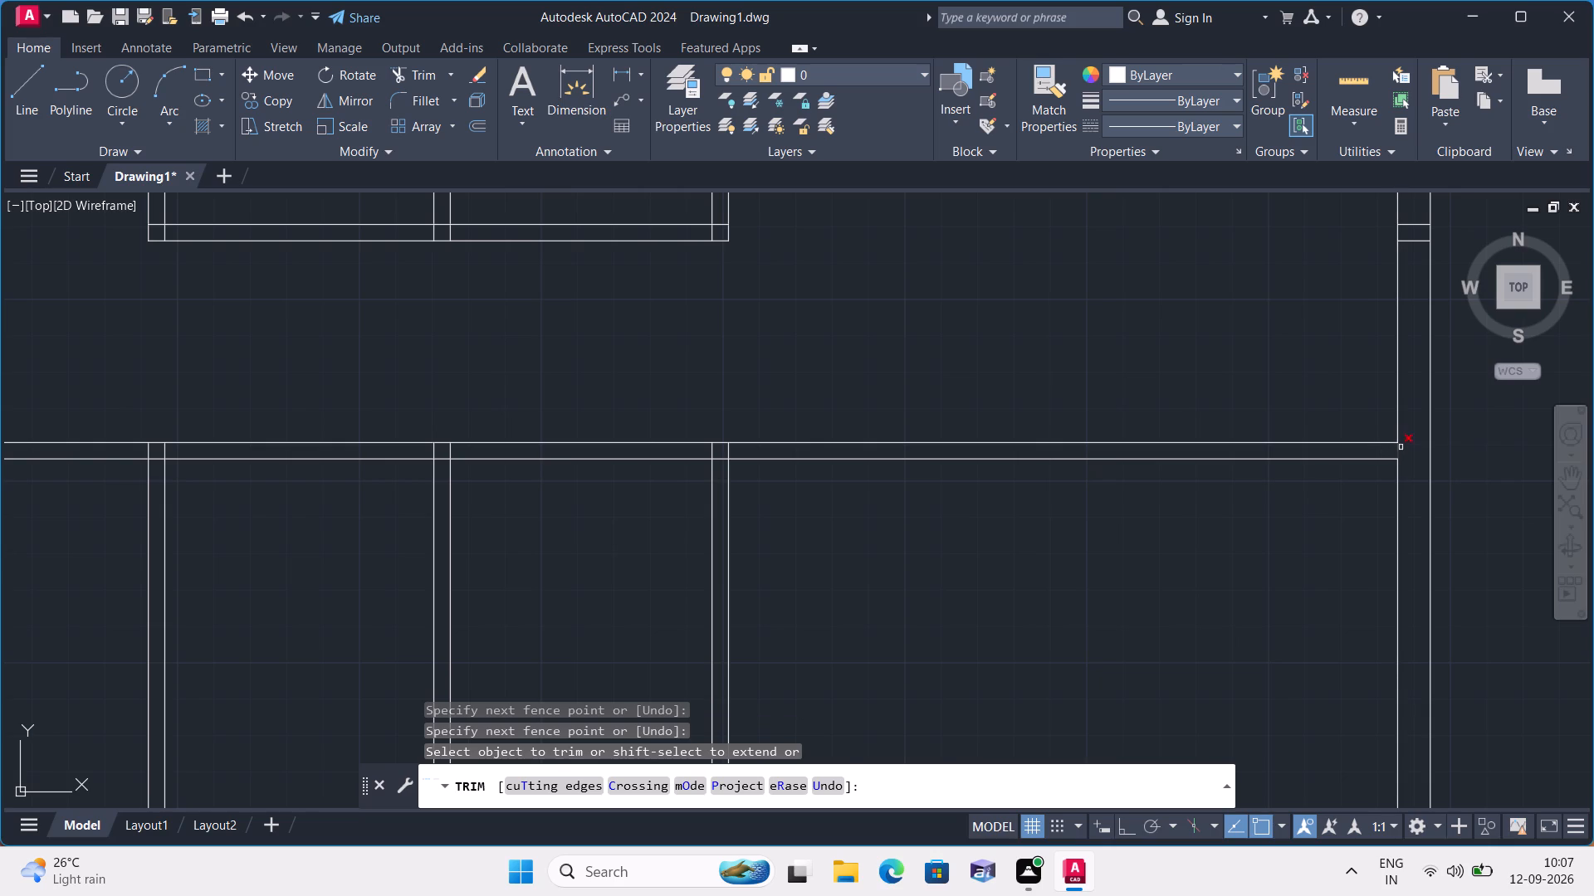
{"action": "left_click", "coordinate": [1401, 447]}
Trim the overlapping inner line ends at the top-right wall corner and the leftover partition stubs inside the right outer wall.
{"action": "scroll", "coordinate": [1298, 328], "scroll_direction": "down", "scroll_amount": 2}
{"action": "middle_click_drag", "start_coordinate": [1297, 324], "coordinate": [1284, 557]}
{"action": "scroll", "coordinate": [1322, 421], "scroll_direction": "up", "scroll_amount": 2}
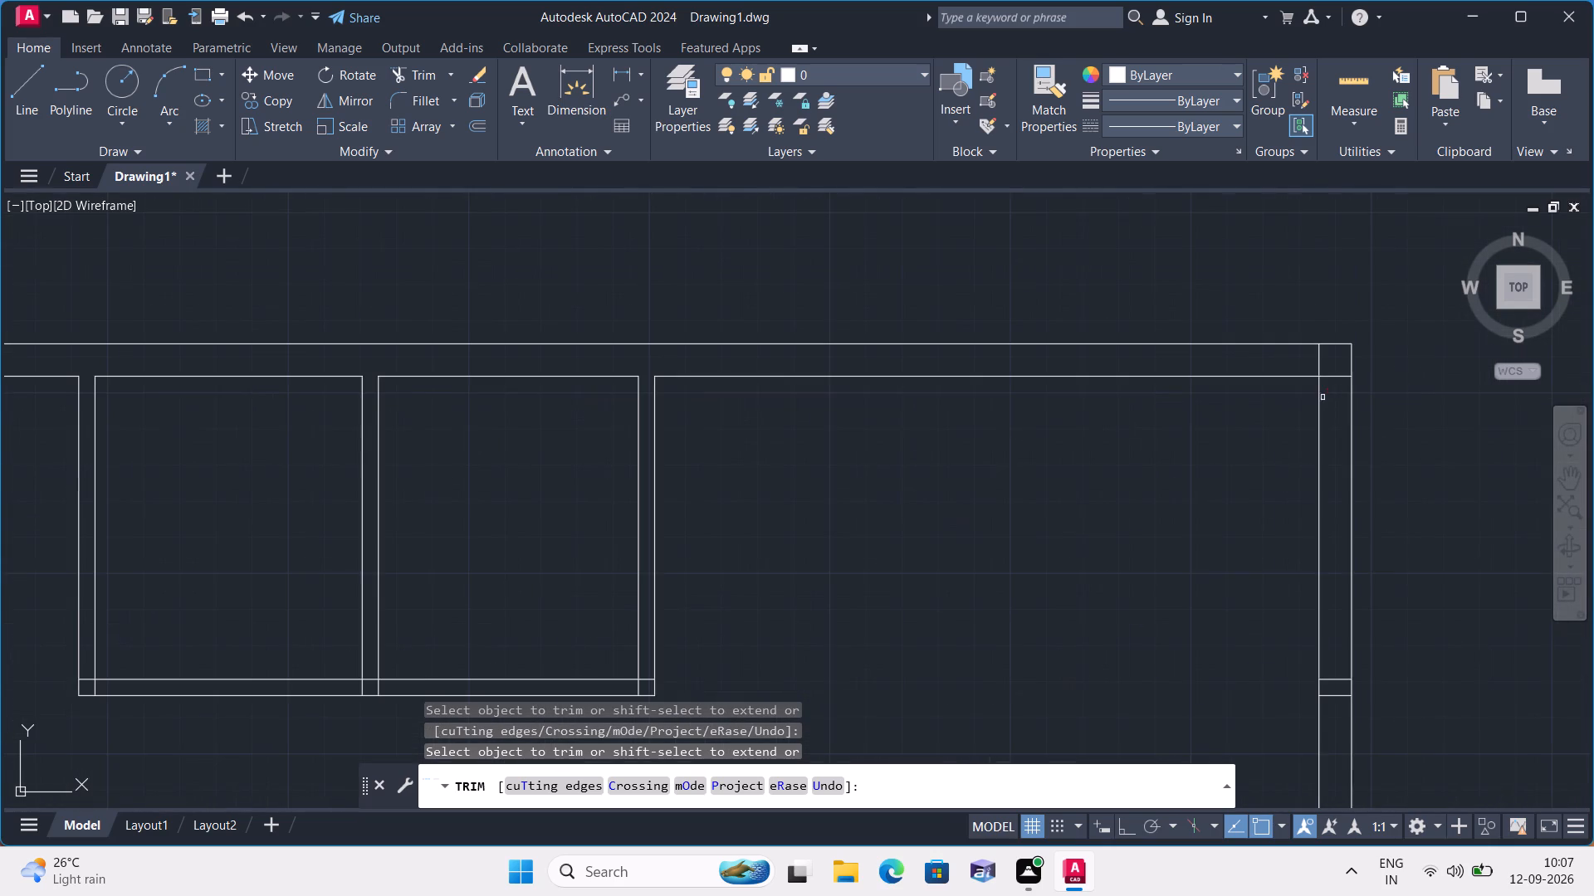
{"action": "left_click", "coordinate": [1308, 357]}
{"action": "left_click", "coordinate": [1342, 385]}
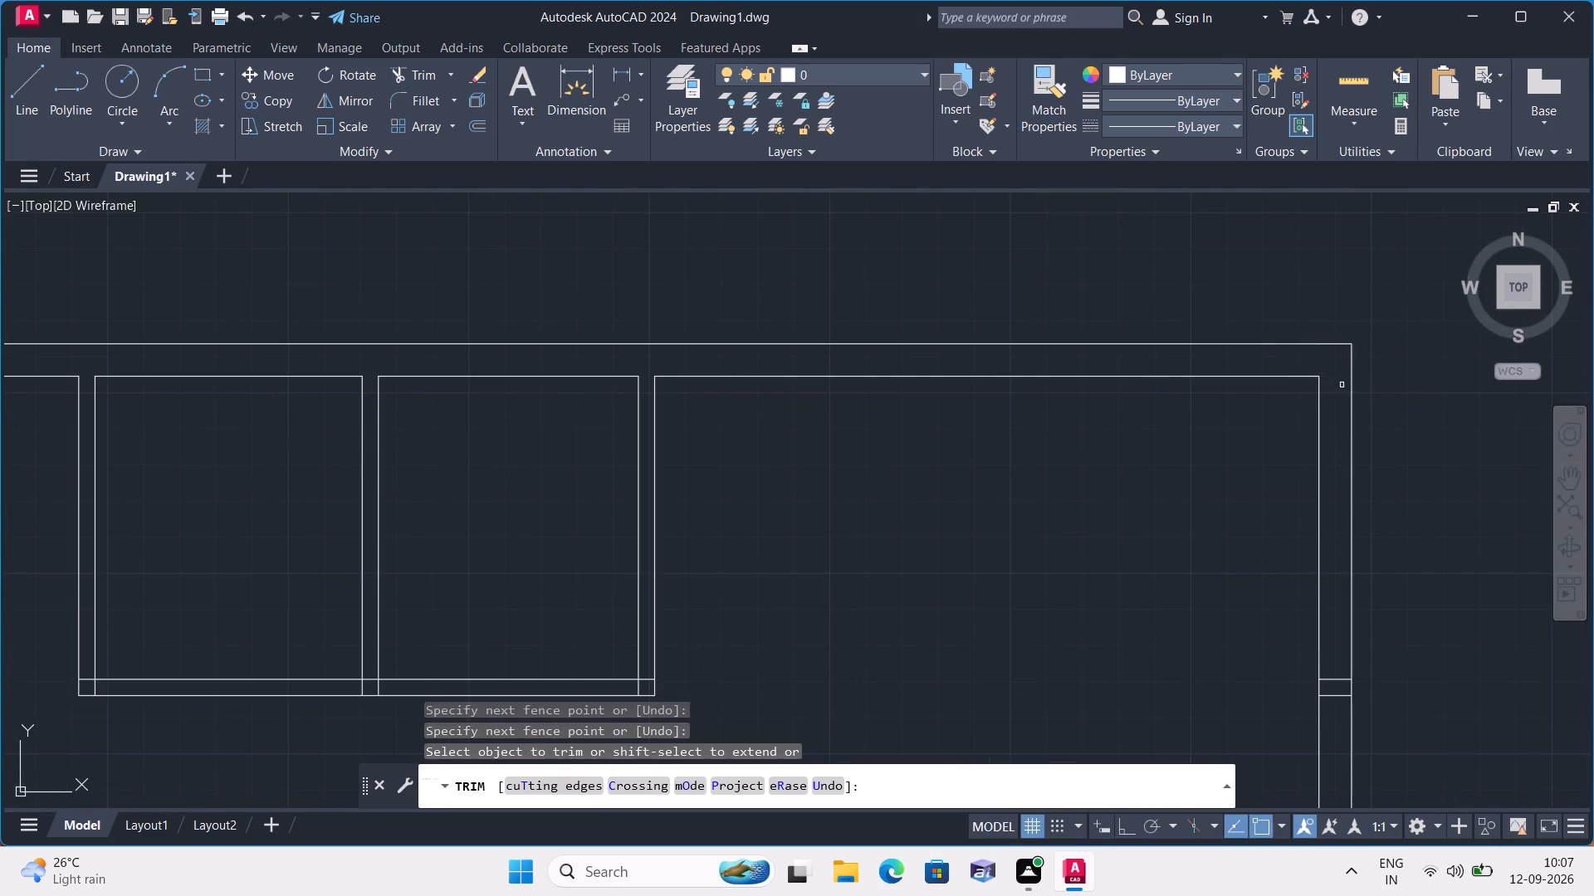
{"action": "scroll", "coordinate": [1325, 396], "scroll_direction": "down", "scroll_amount": 1}
{"action": "scroll", "coordinate": [1352, 588], "scroll_direction": "up", "scroll_amount": 2}
{"action": "left_click", "coordinate": [1292, 605]}
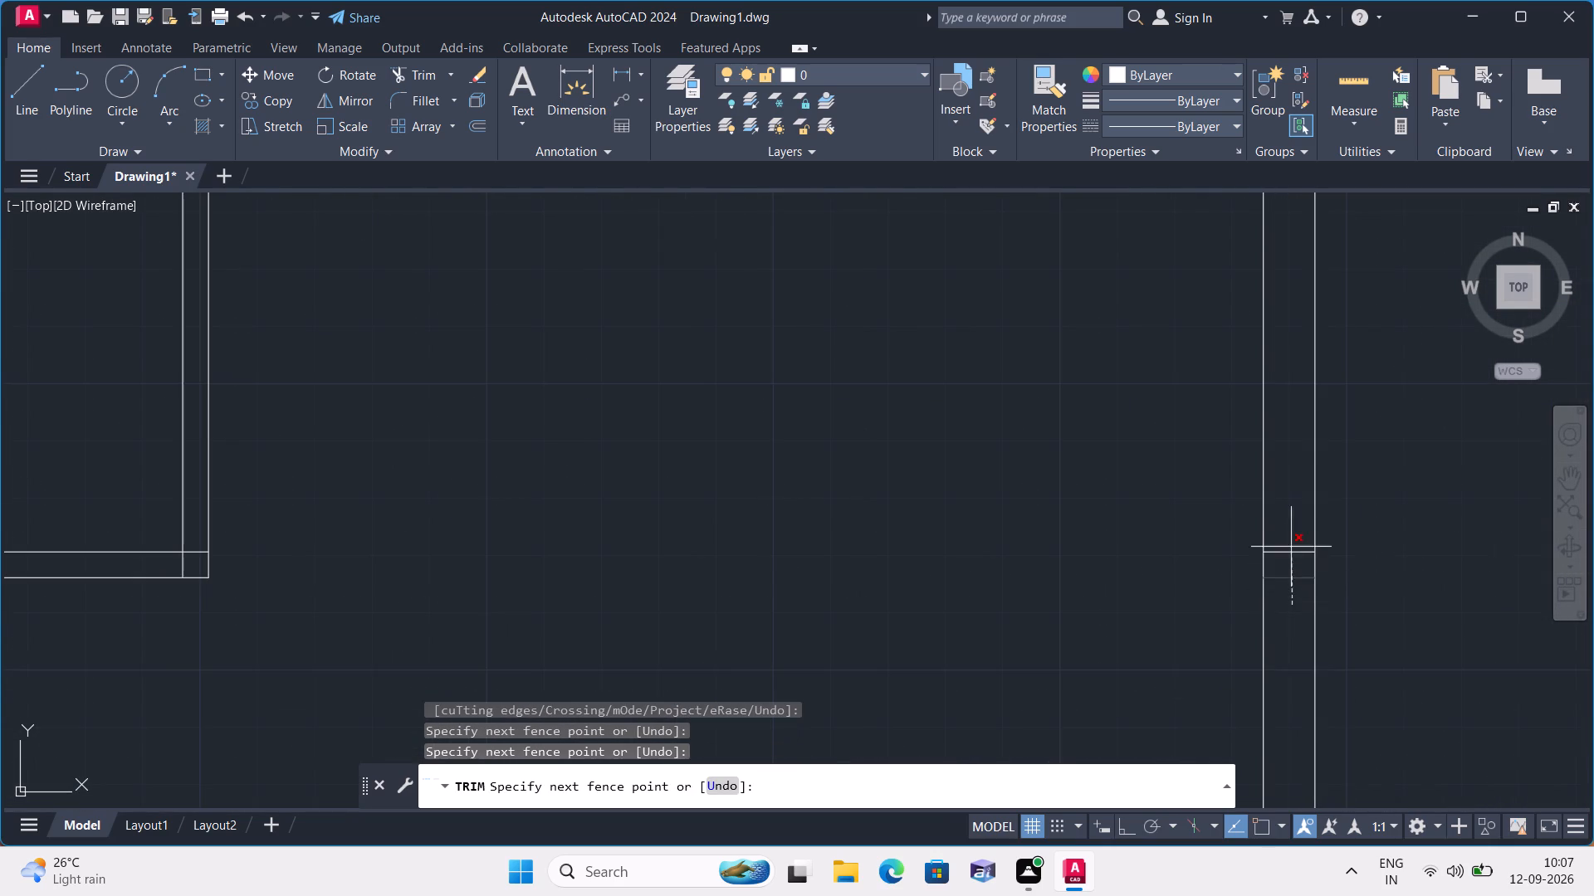
{"action": "left_click", "coordinate": [1292, 525]}
{"action": "scroll", "coordinate": [1280, 513], "scroll_direction": "down", "scroll_amount": 3}
{"action": "scroll", "coordinate": [1093, 511], "scroll_direction": "down", "scroll_amount": 1}
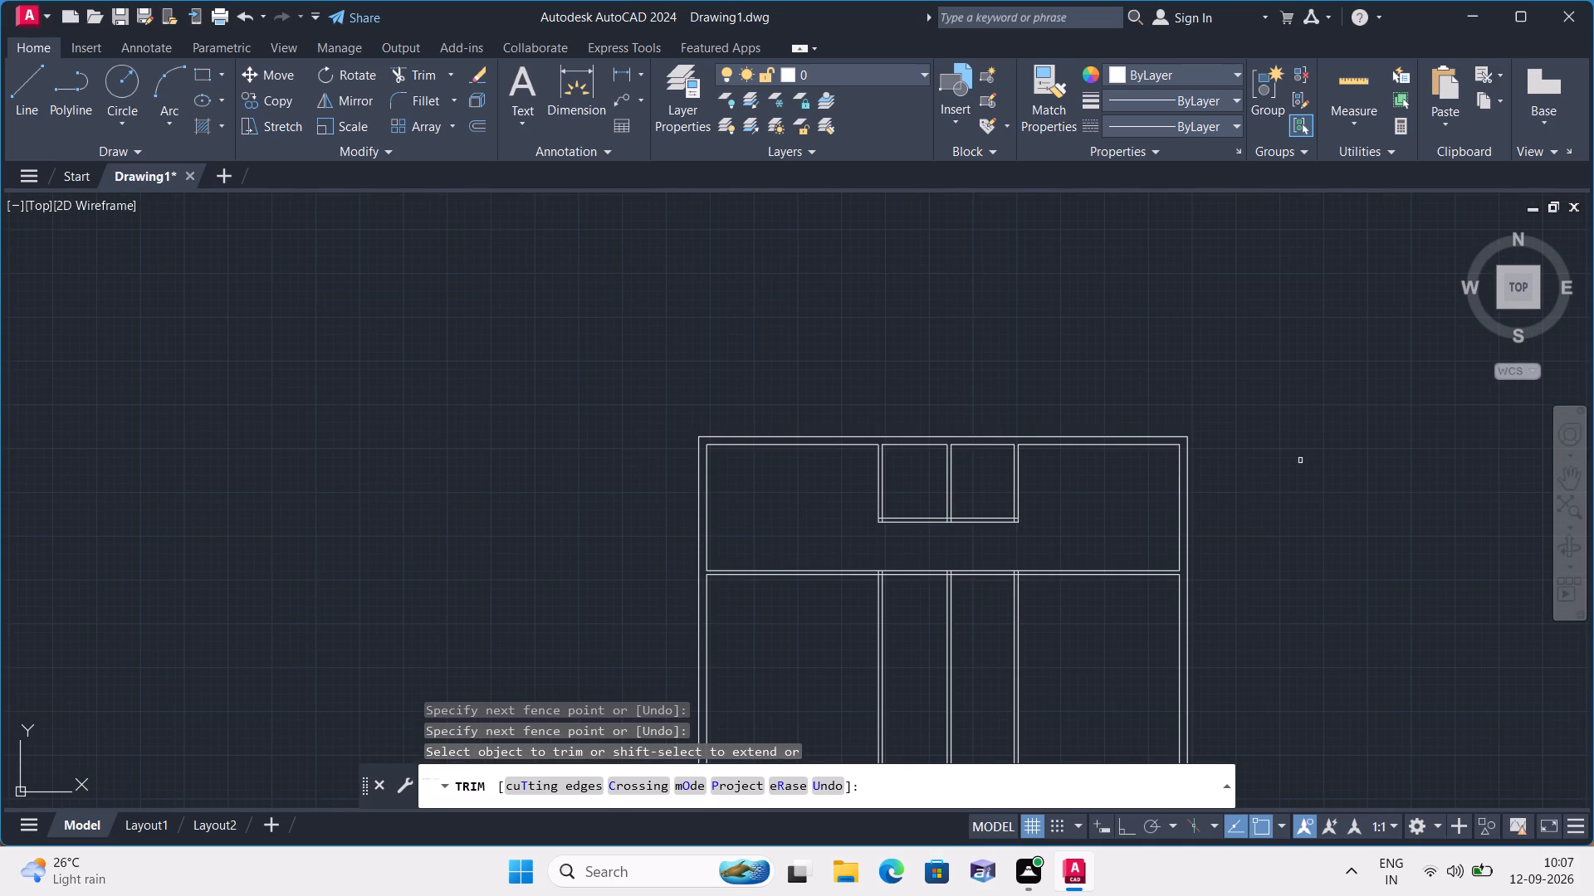
{"action": "key", "text": "space"}
Offset the lower line of the full-width horizontal partition 9'5" downward.
{"action": "type", "text": "offset"}
{"action": "key", "text": "space"}
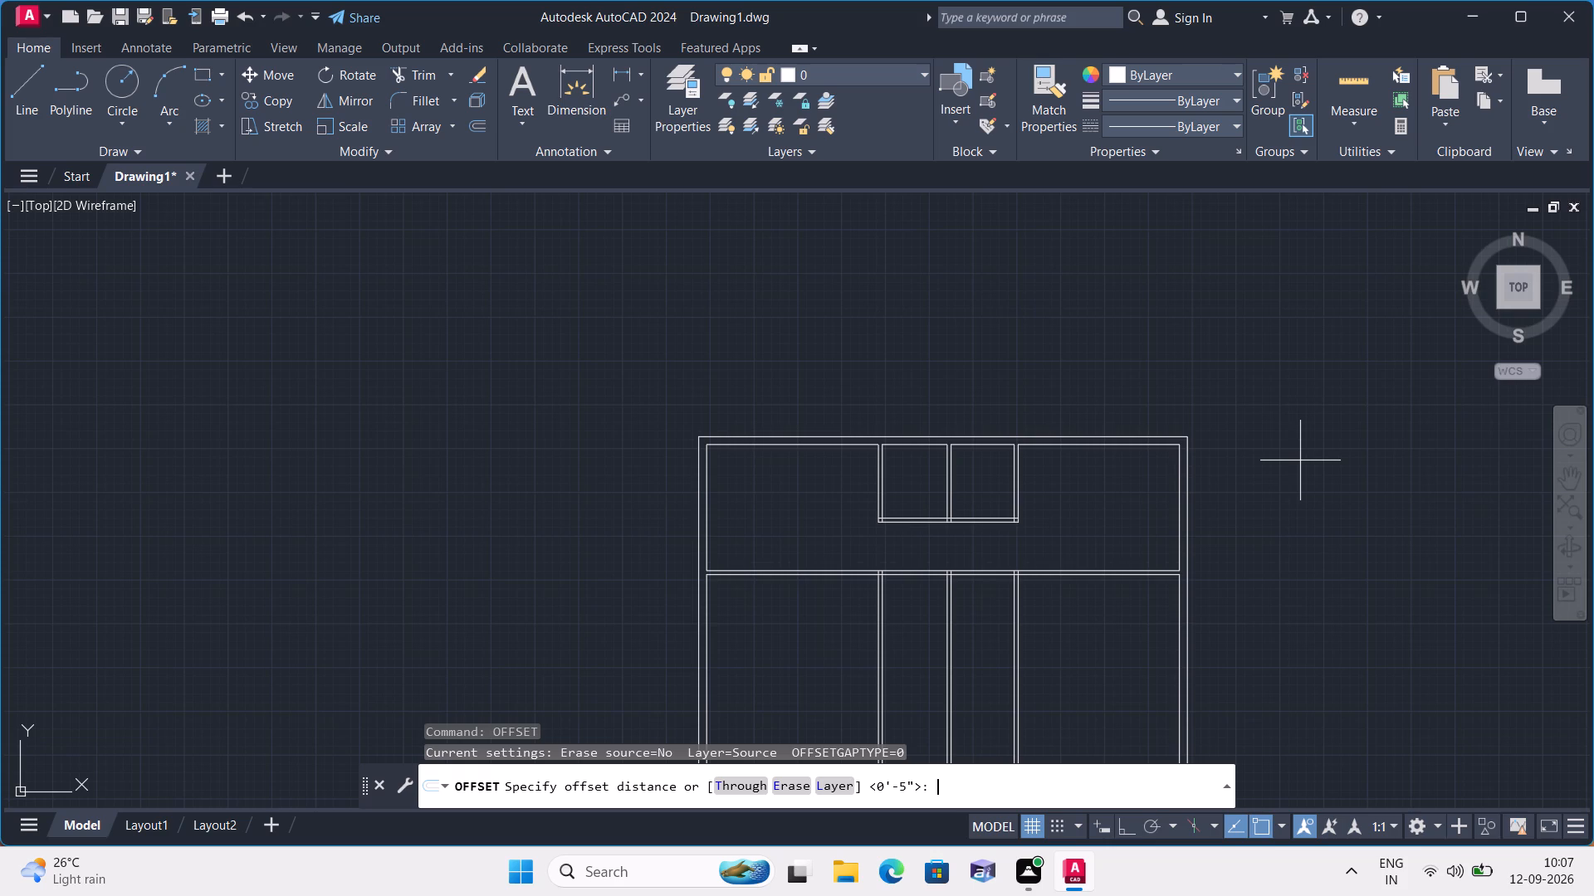
{"action": "type", "text": "9'5\""}
{"action": "key", "text": "space"}
{"action": "scroll", "coordinate": [1300, 460], "scroll_direction": "up", "scroll_amount": 1}
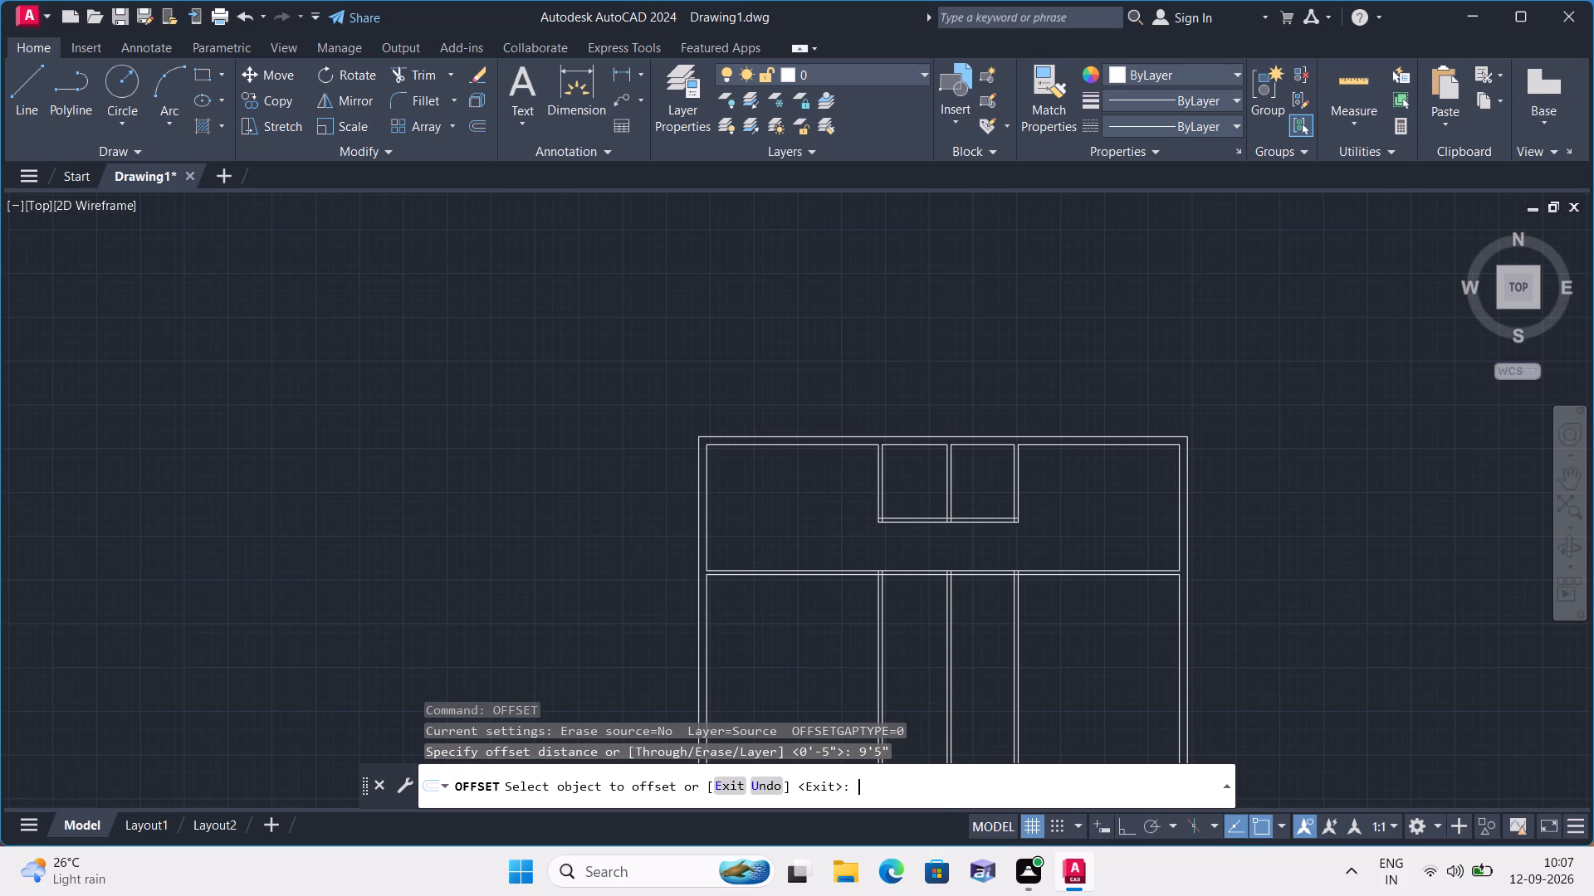
{"action": "scroll", "coordinate": [1298, 451], "scroll_direction": "up", "scroll_amount": 1}
{"action": "scroll", "coordinate": [633, 594], "scroll_direction": "down", "scroll_amount": 1}
{"action": "middle_click_drag", "start_coordinate": [695, 628], "coordinate": [809, 250]}
{"action": "scroll", "coordinate": [779, 320], "scroll_direction": "up", "scroll_amount": 1}
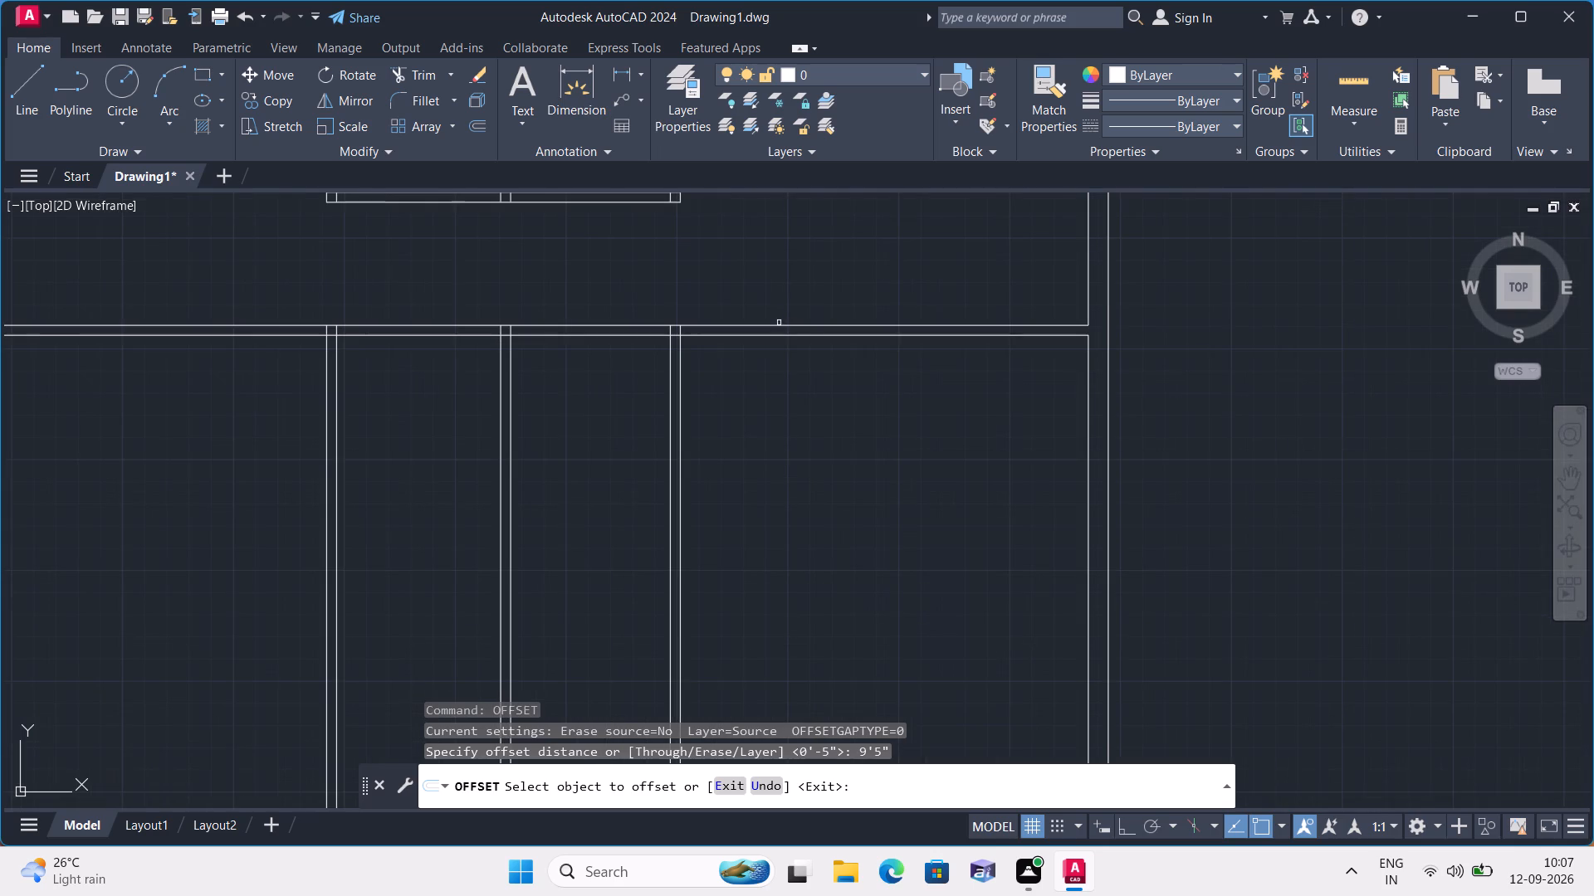
{"action": "left_click", "coordinate": [789, 333]}
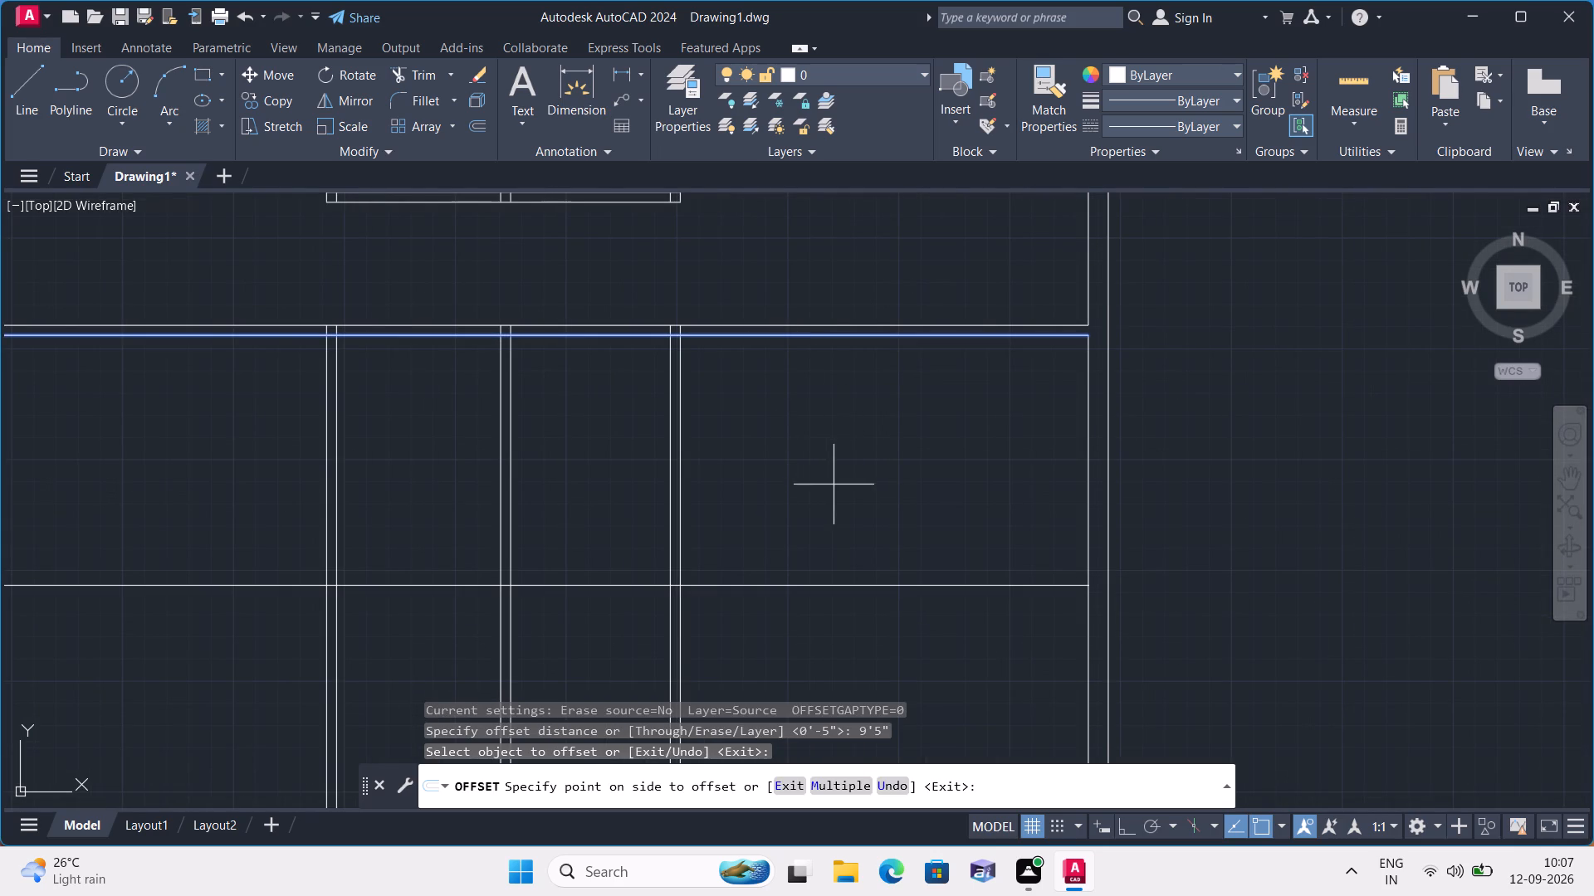
{"action": "left_click", "coordinate": [834, 485]}
{"action": "key", "text": "space"}
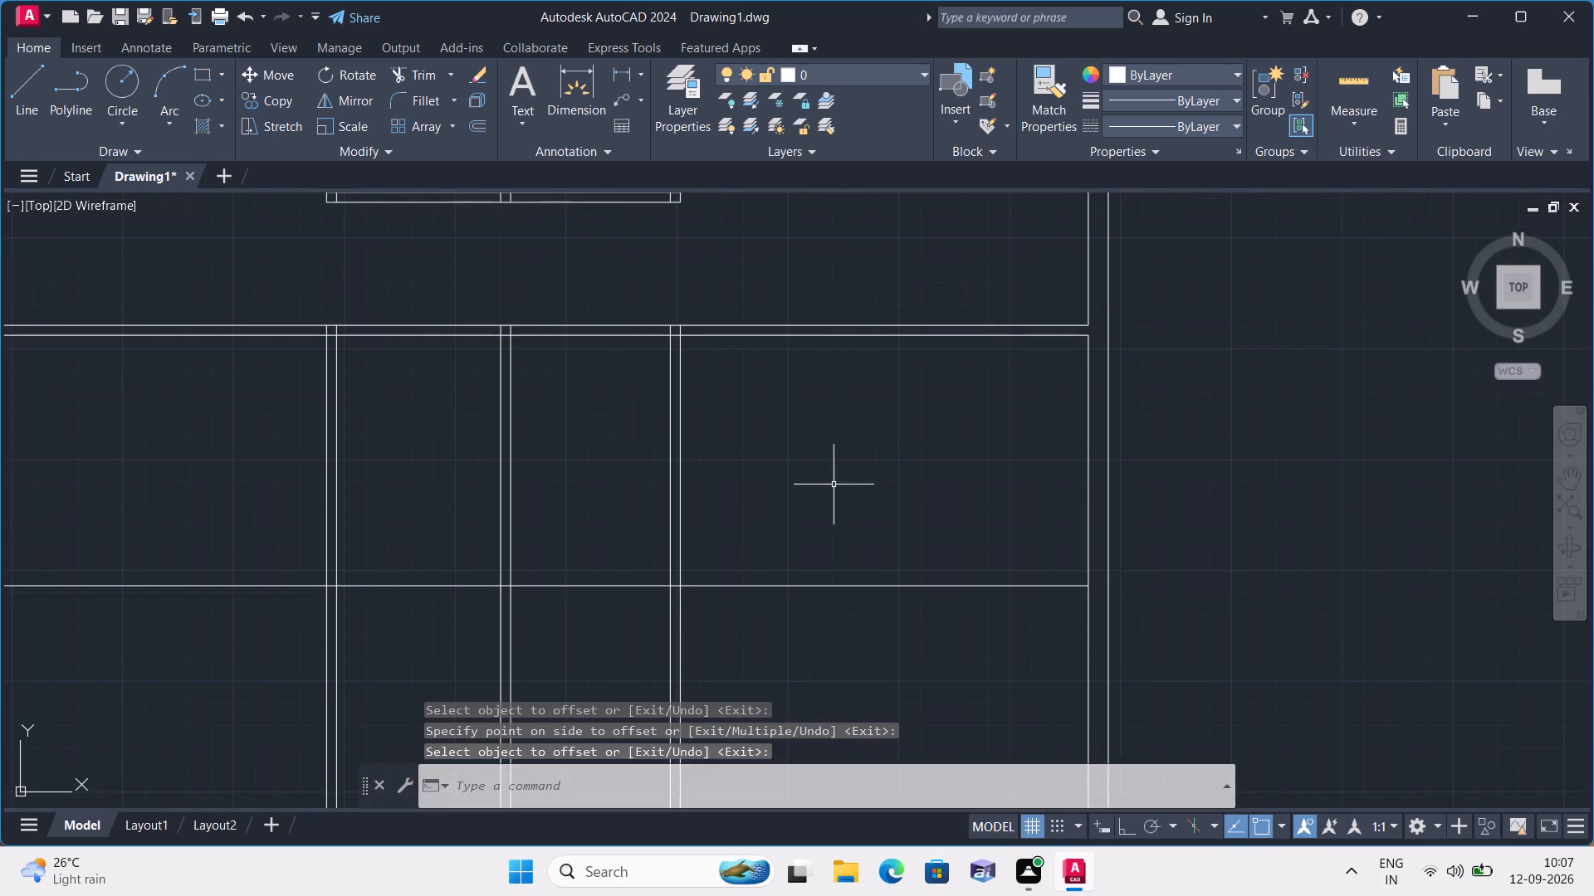
Offset the new horizontal line 9" downward to form a full-width wall below the partition.
{"action": "key", "text": "space"}
{"action": "type", "text": "9\""}
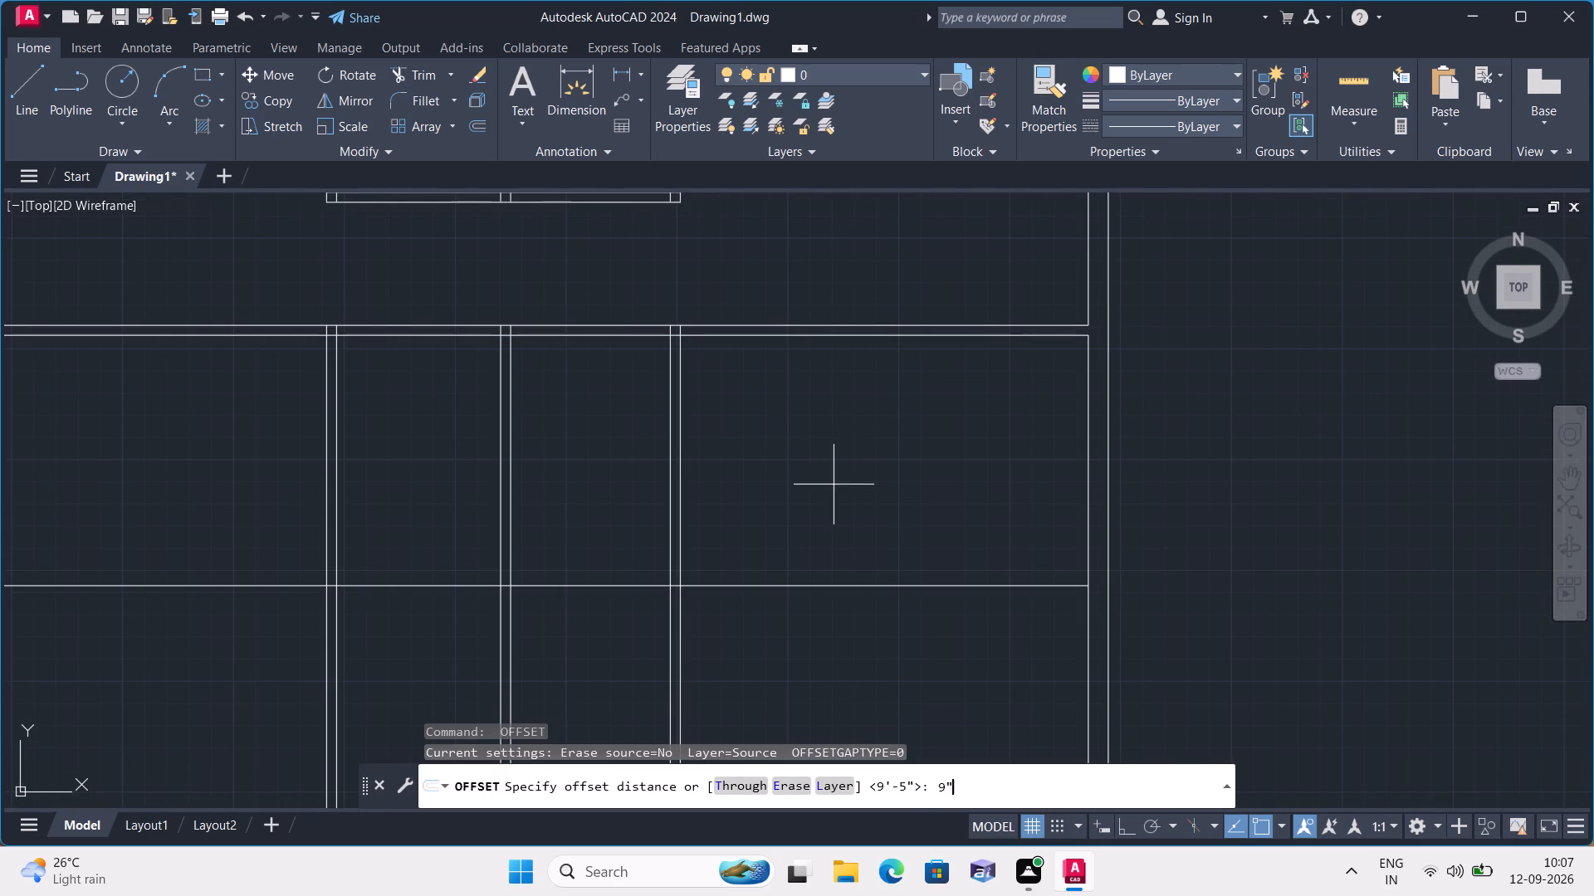
{"action": "key", "text": "space"}
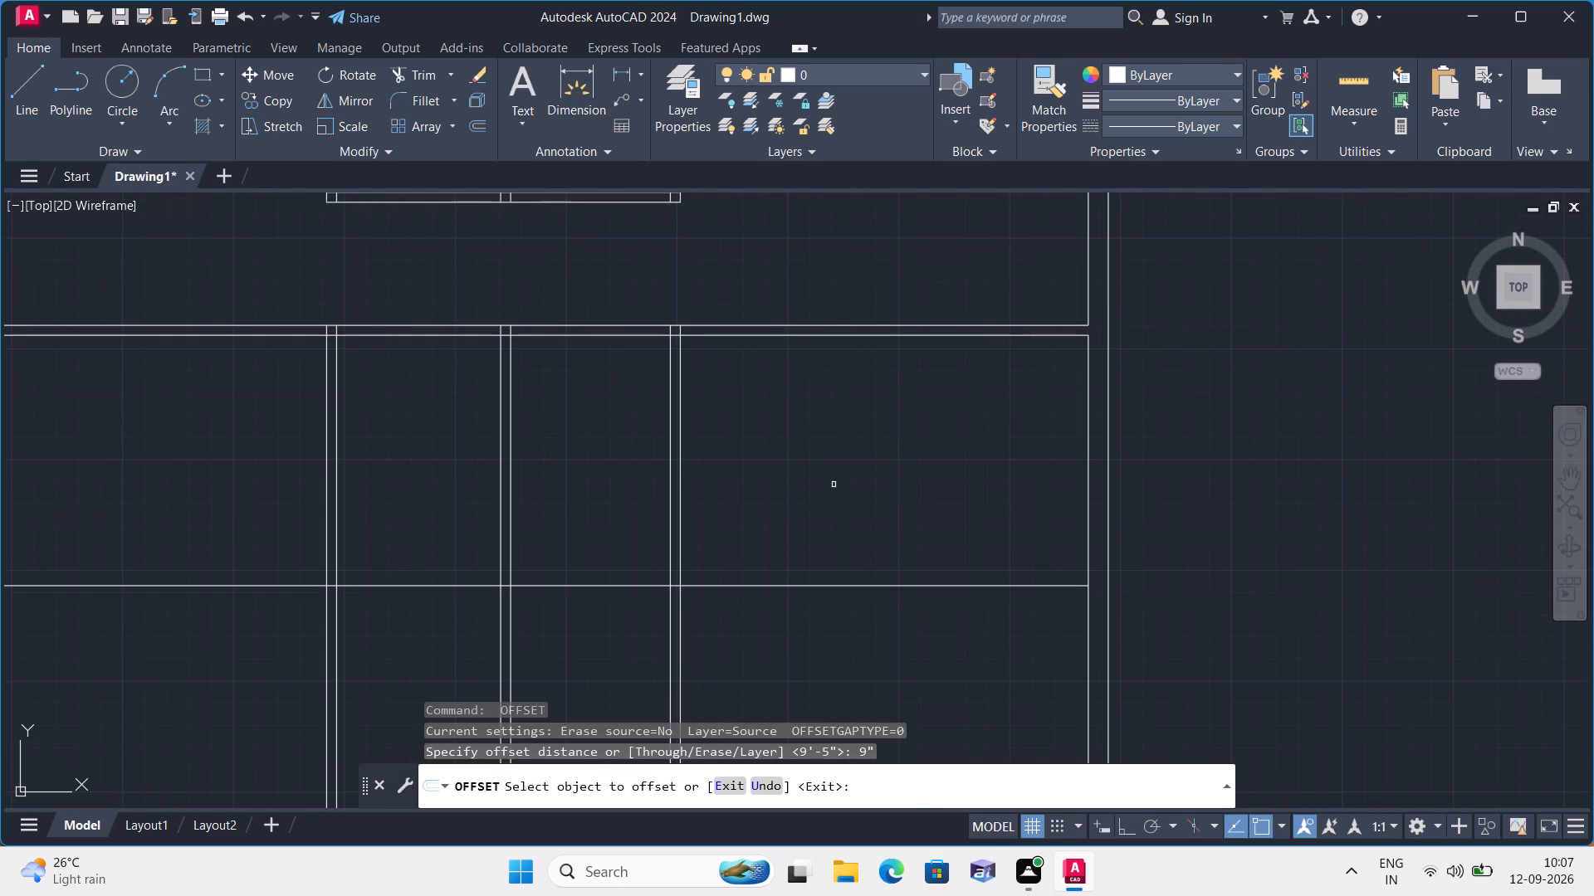
{"action": "left_click", "coordinate": [848, 583]}
{"action": "left_click", "coordinate": [836, 633]}
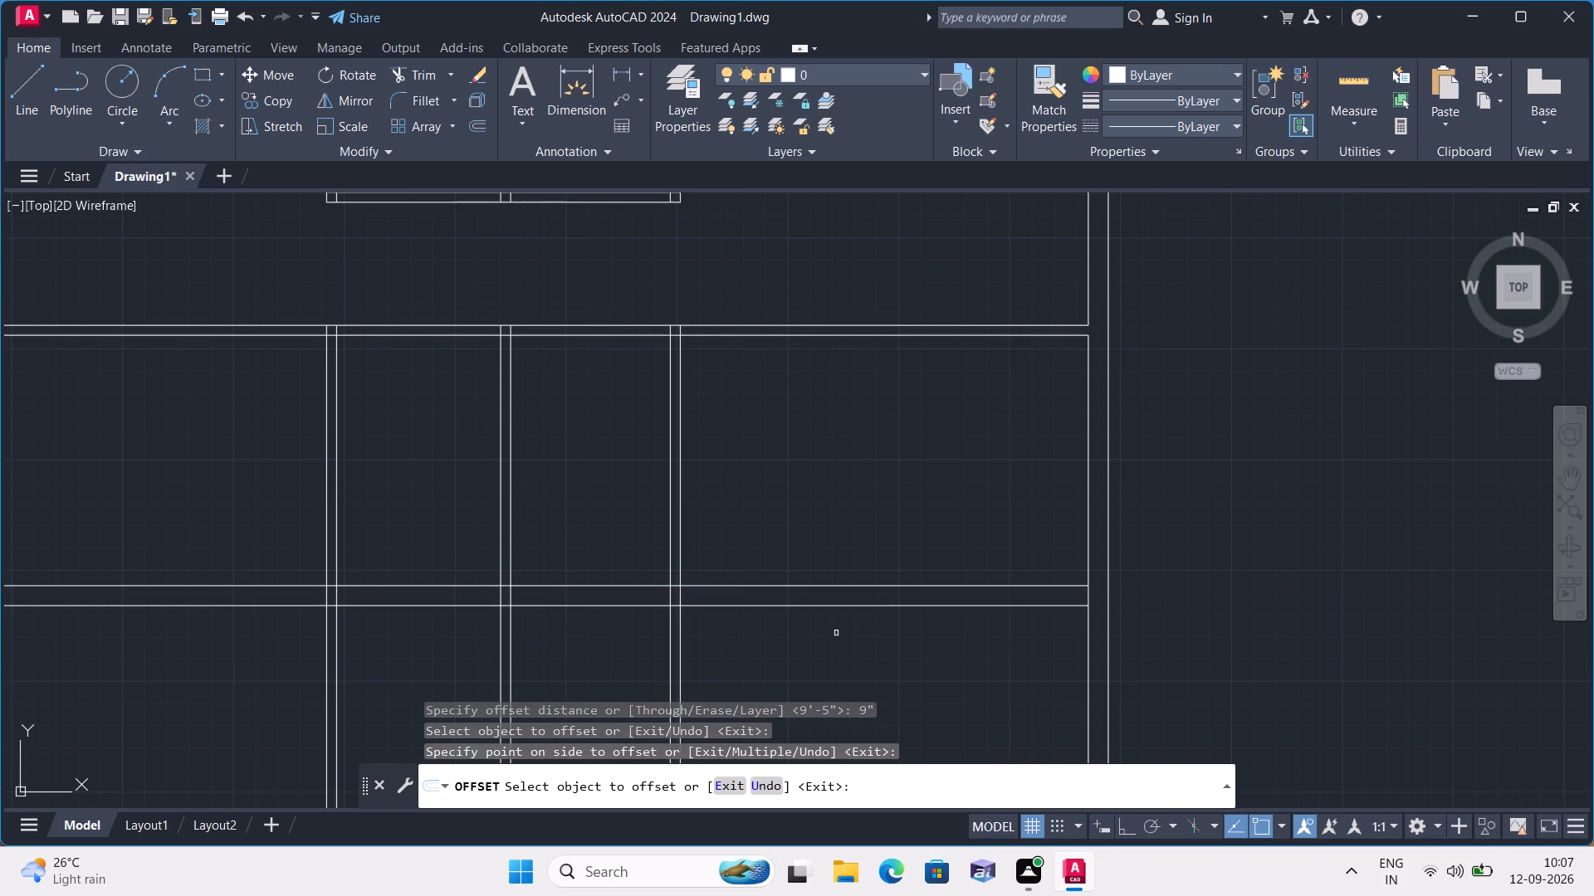
{"action": "scroll", "coordinate": [836, 635], "scroll_direction": "down", "scroll_amount": 2}
{"action": "middle_click_drag", "start_coordinate": [843, 647], "coordinate": [882, 512]}
{"action": "scroll", "coordinate": [882, 512], "scroll_direction": "down", "scroll_amount": 1}
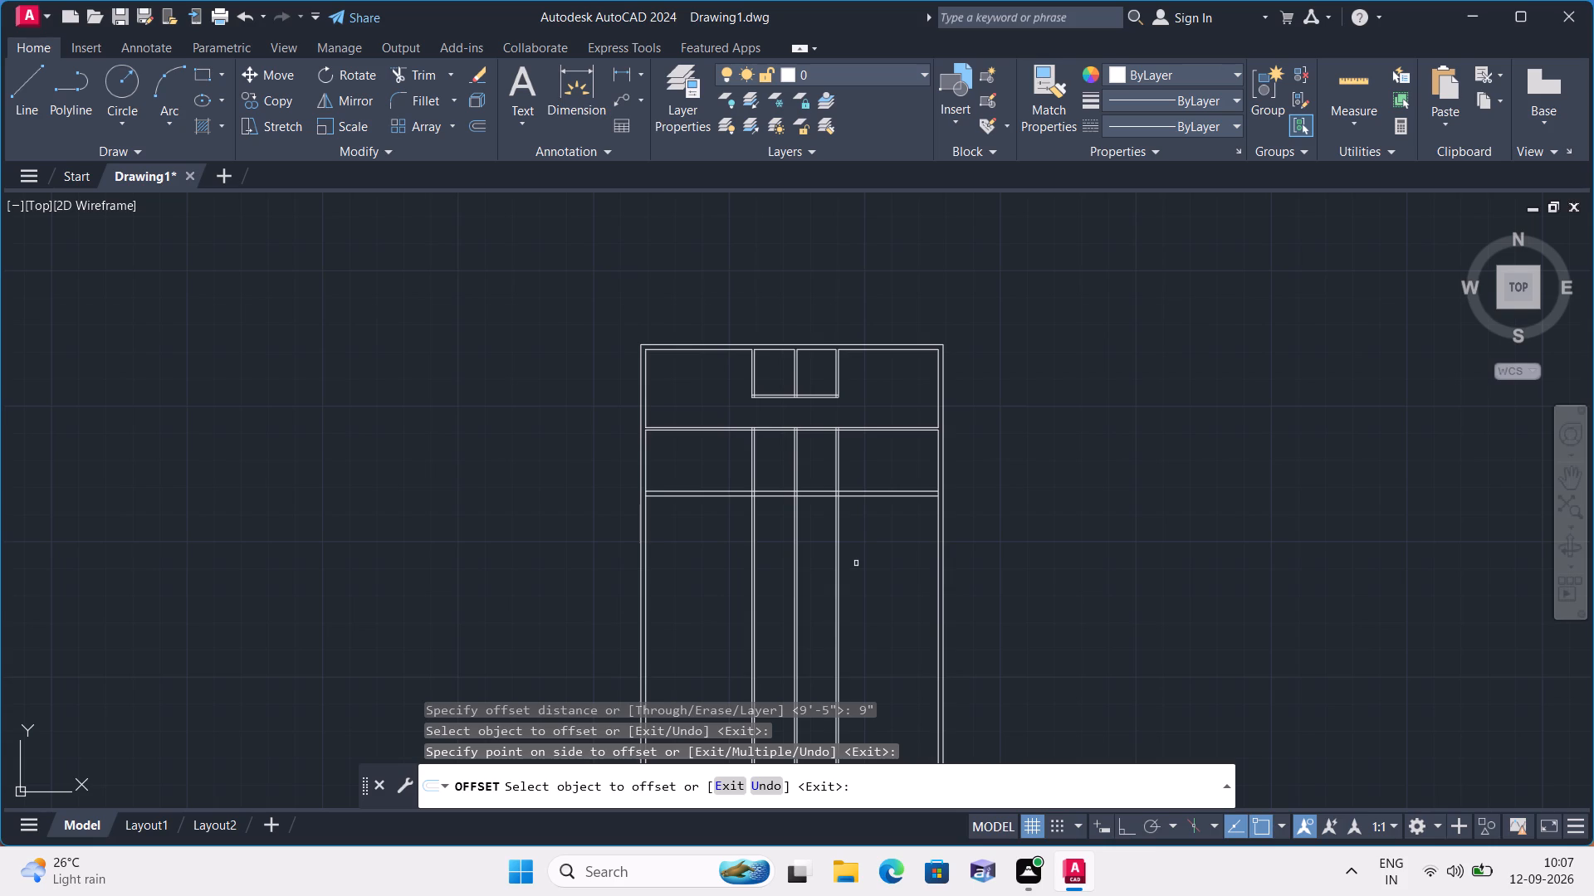
{"action": "key", "text": "space"}
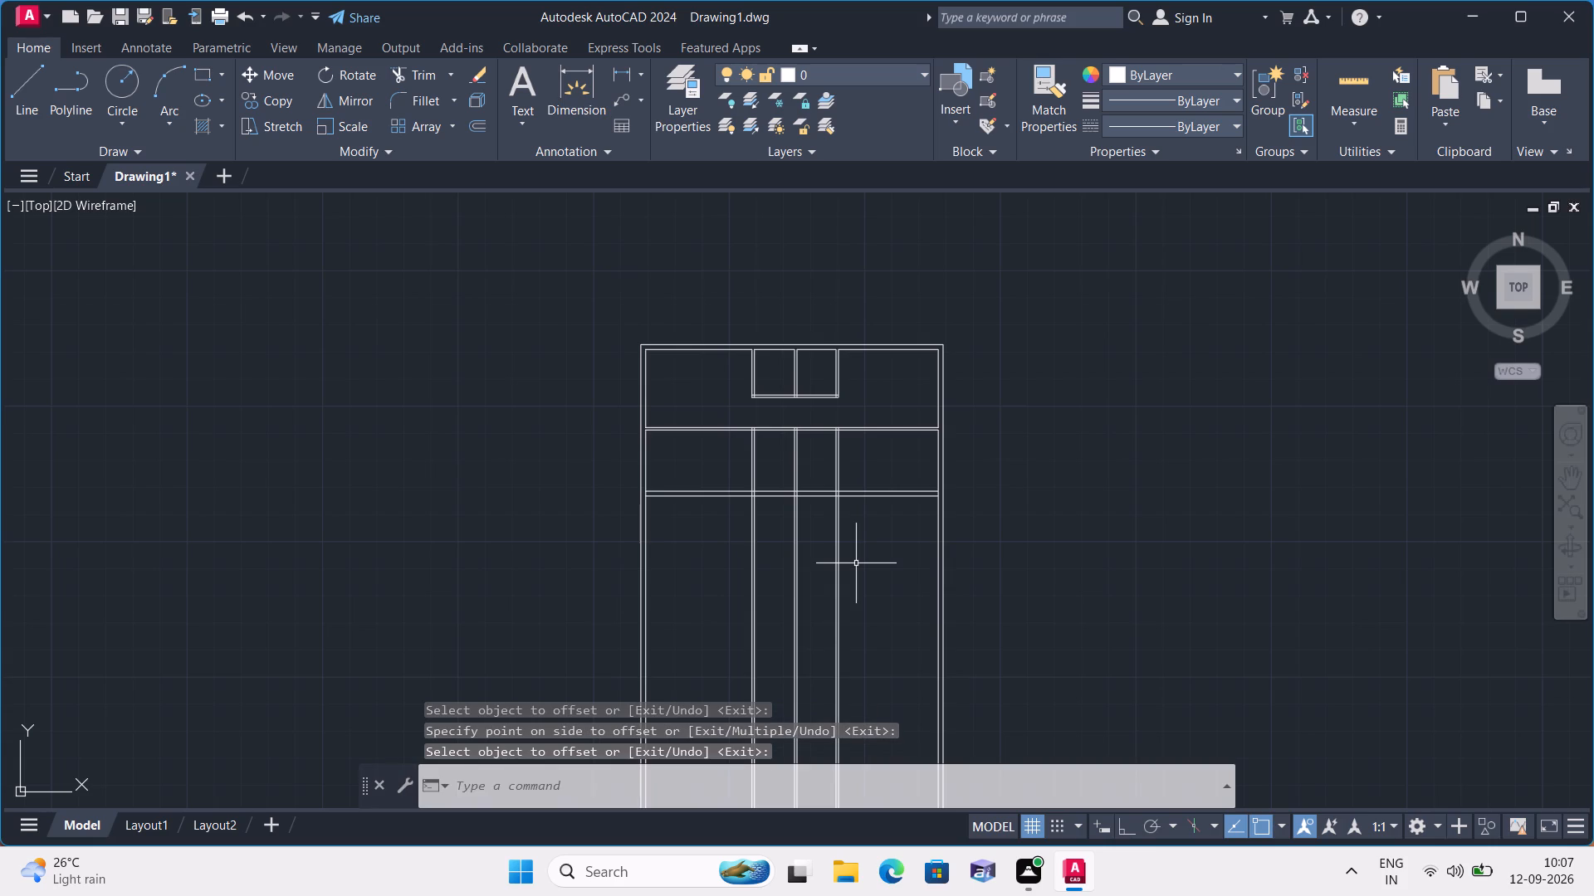
Offset the lower line of the new 9" horizontal wall 7' downward.
{"action": "key", "text": "space"}
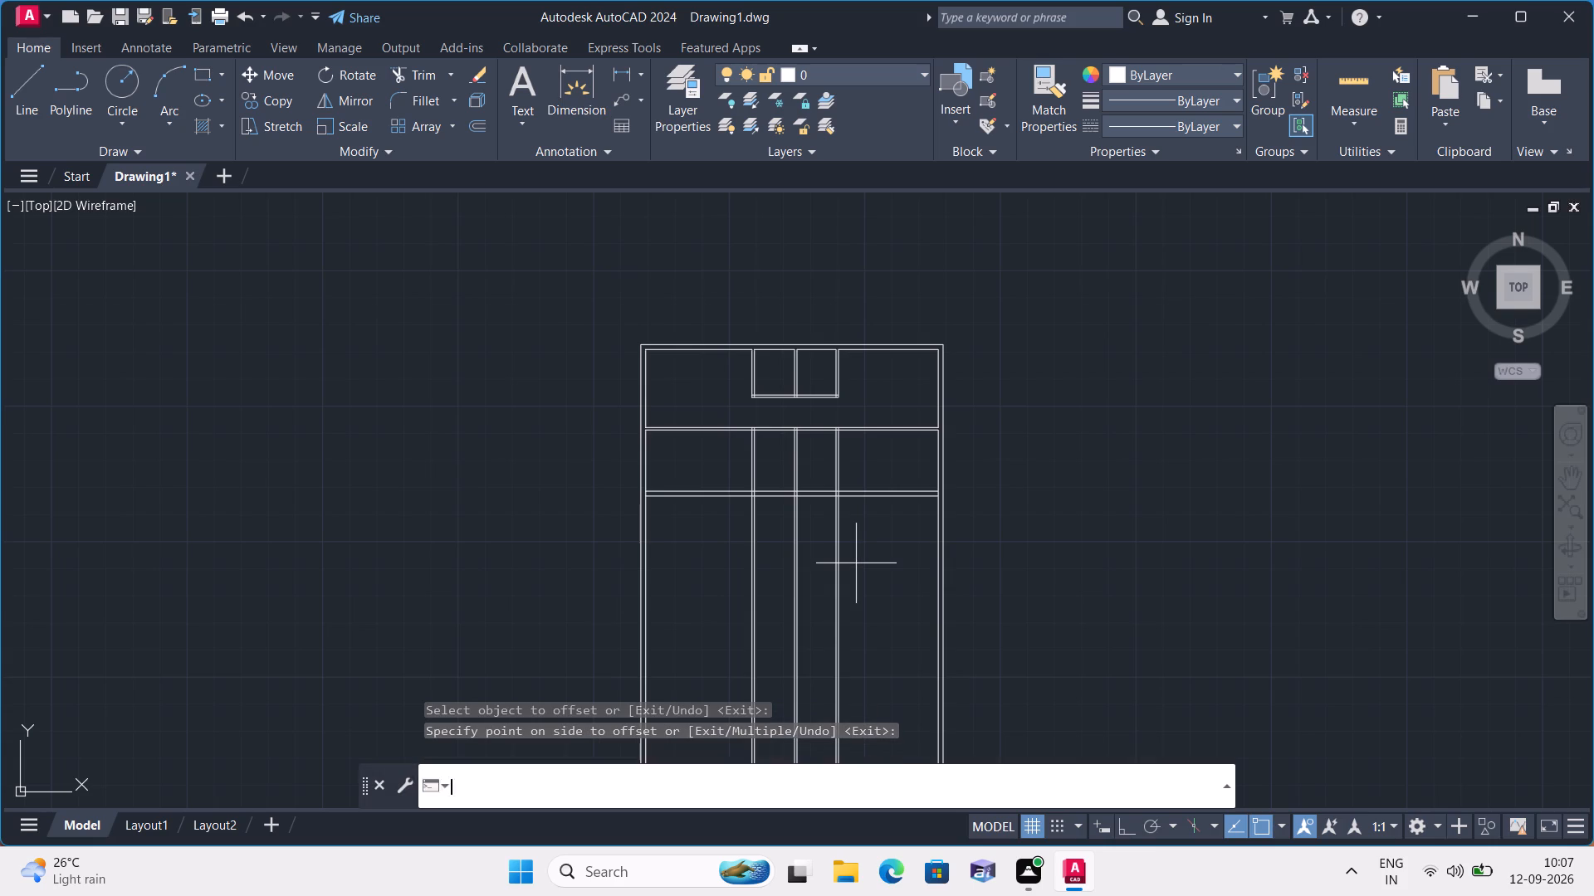
{"action": "type", "text": "7'"}
{"action": "key", "text": "space"}
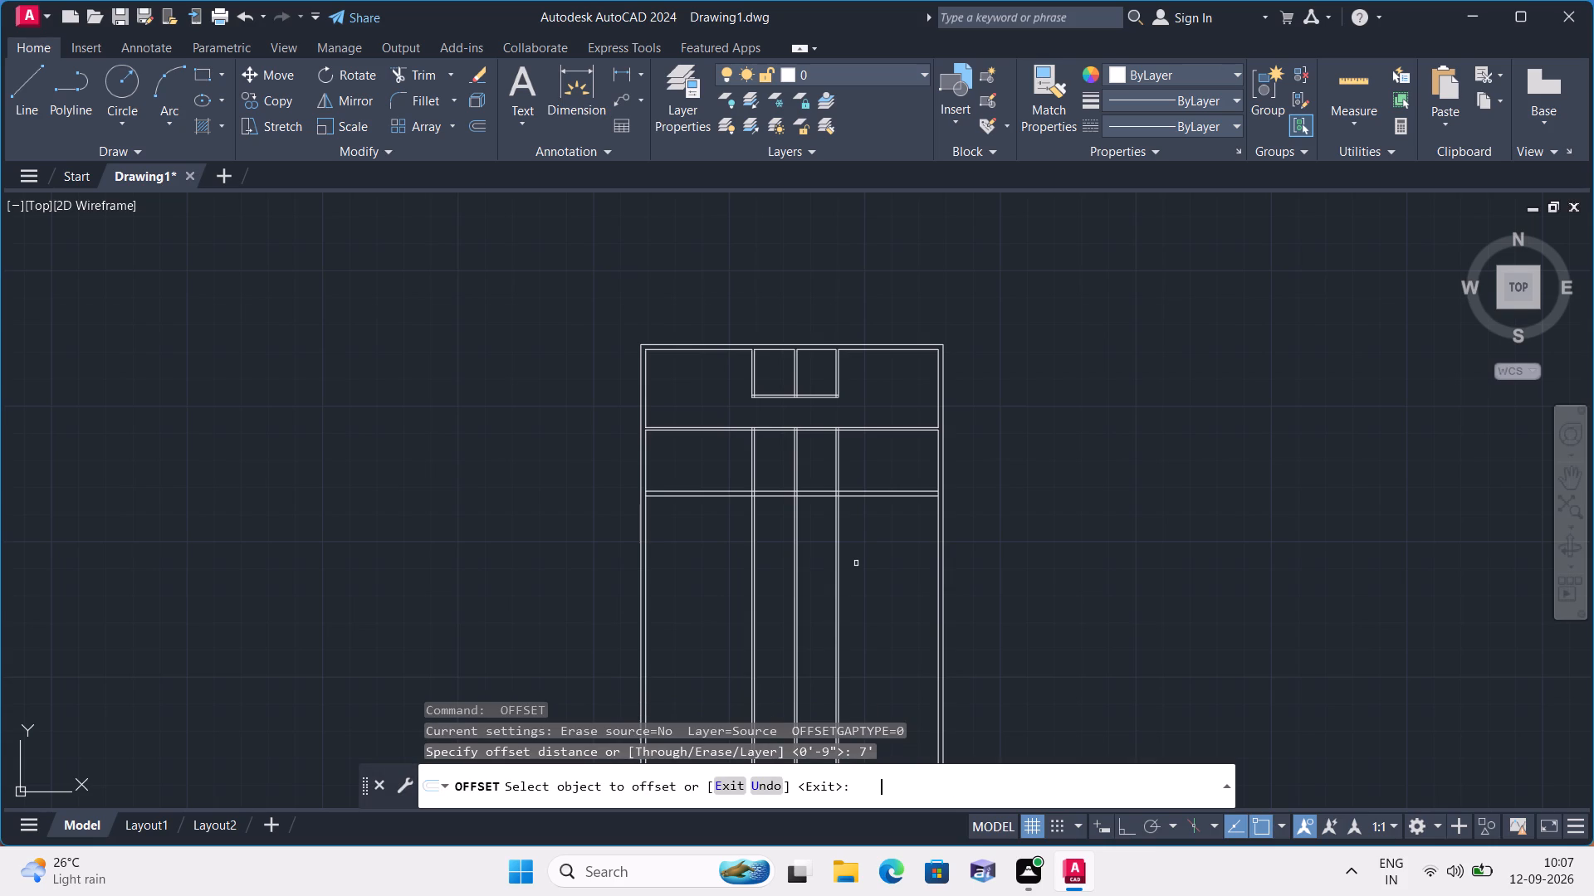
{"action": "scroll", "coordinate": [856, 563], "scroll_direction": "up", "scroll_amount": 3}
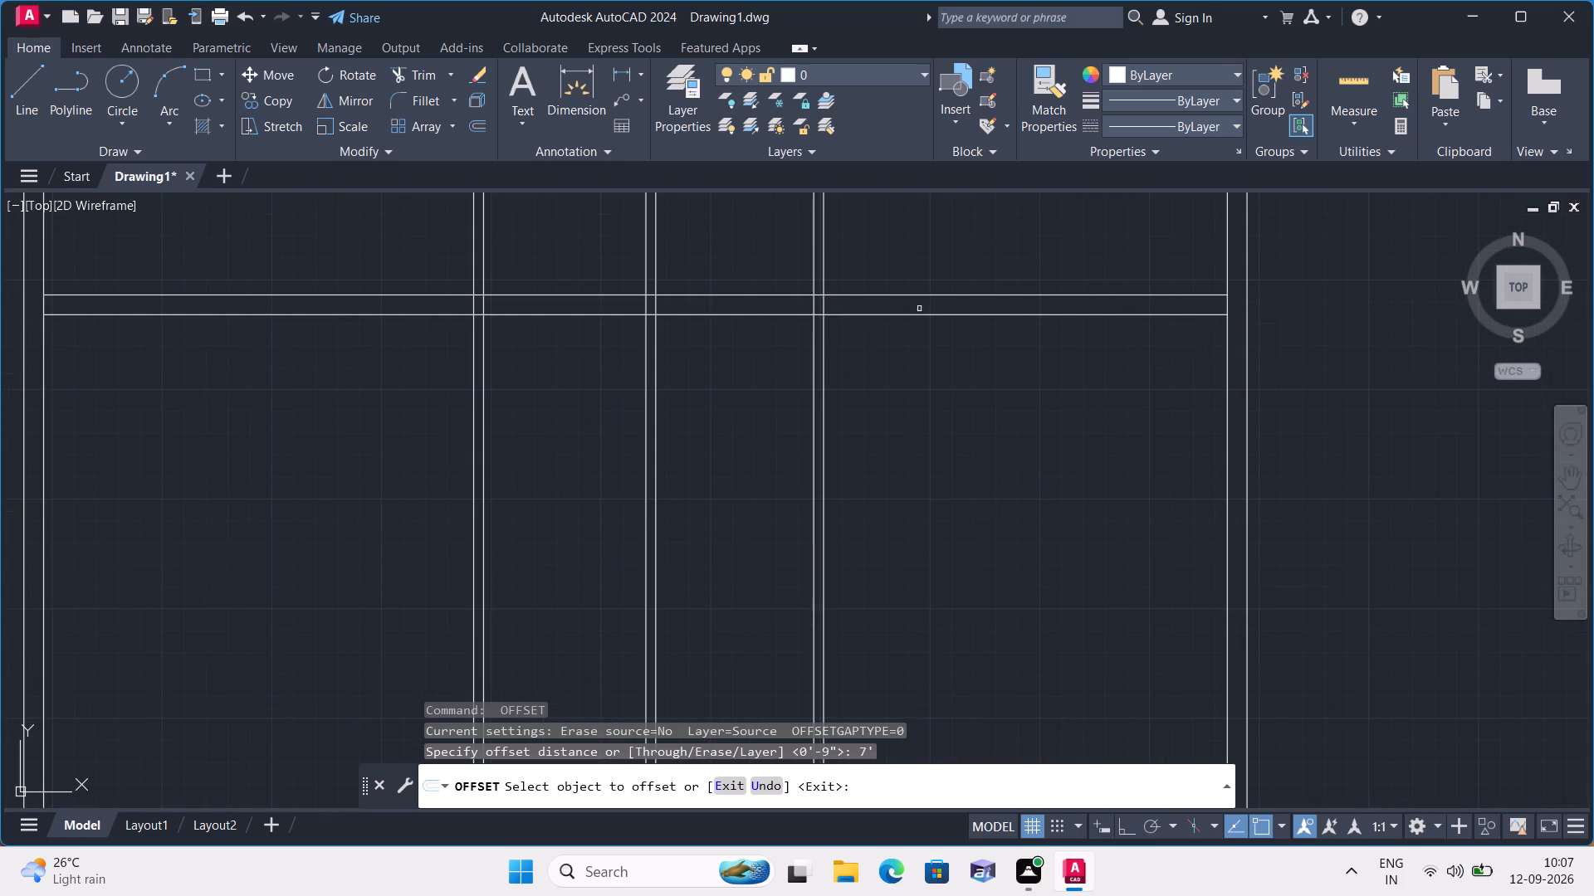
{"action": "left_click", "coordinate": [922, 314]}
{"action": "left_click", "coordinate": [915, 464]}
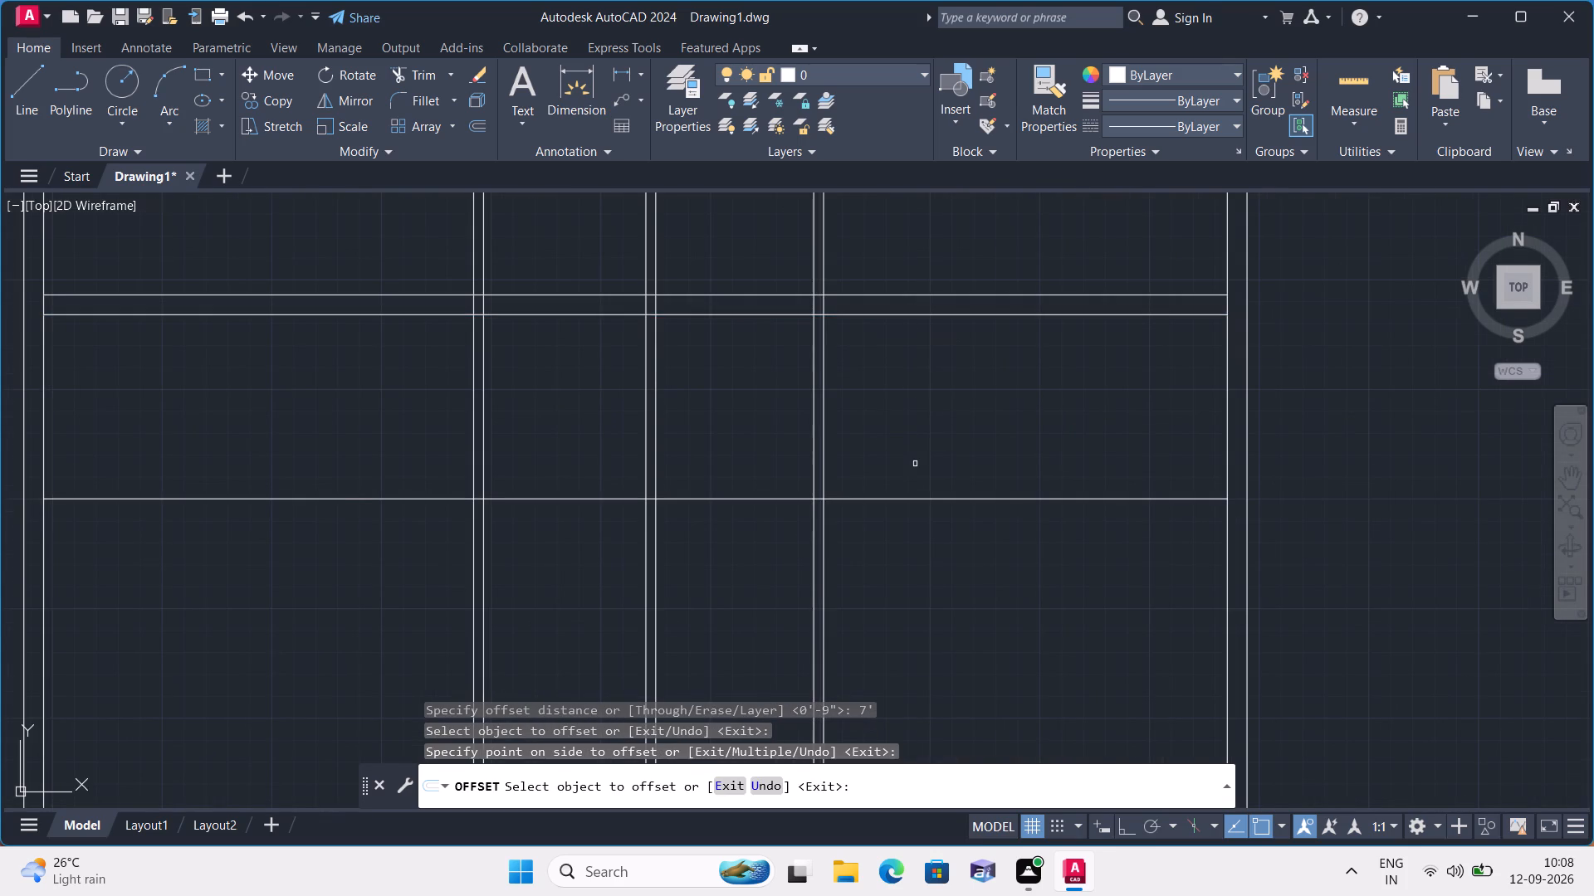
{"action": "scroll", "coordinate": [915, 464], "scroll_direction": "down", "scroll_amount": 1}
{"action": "key", "text": "space"}
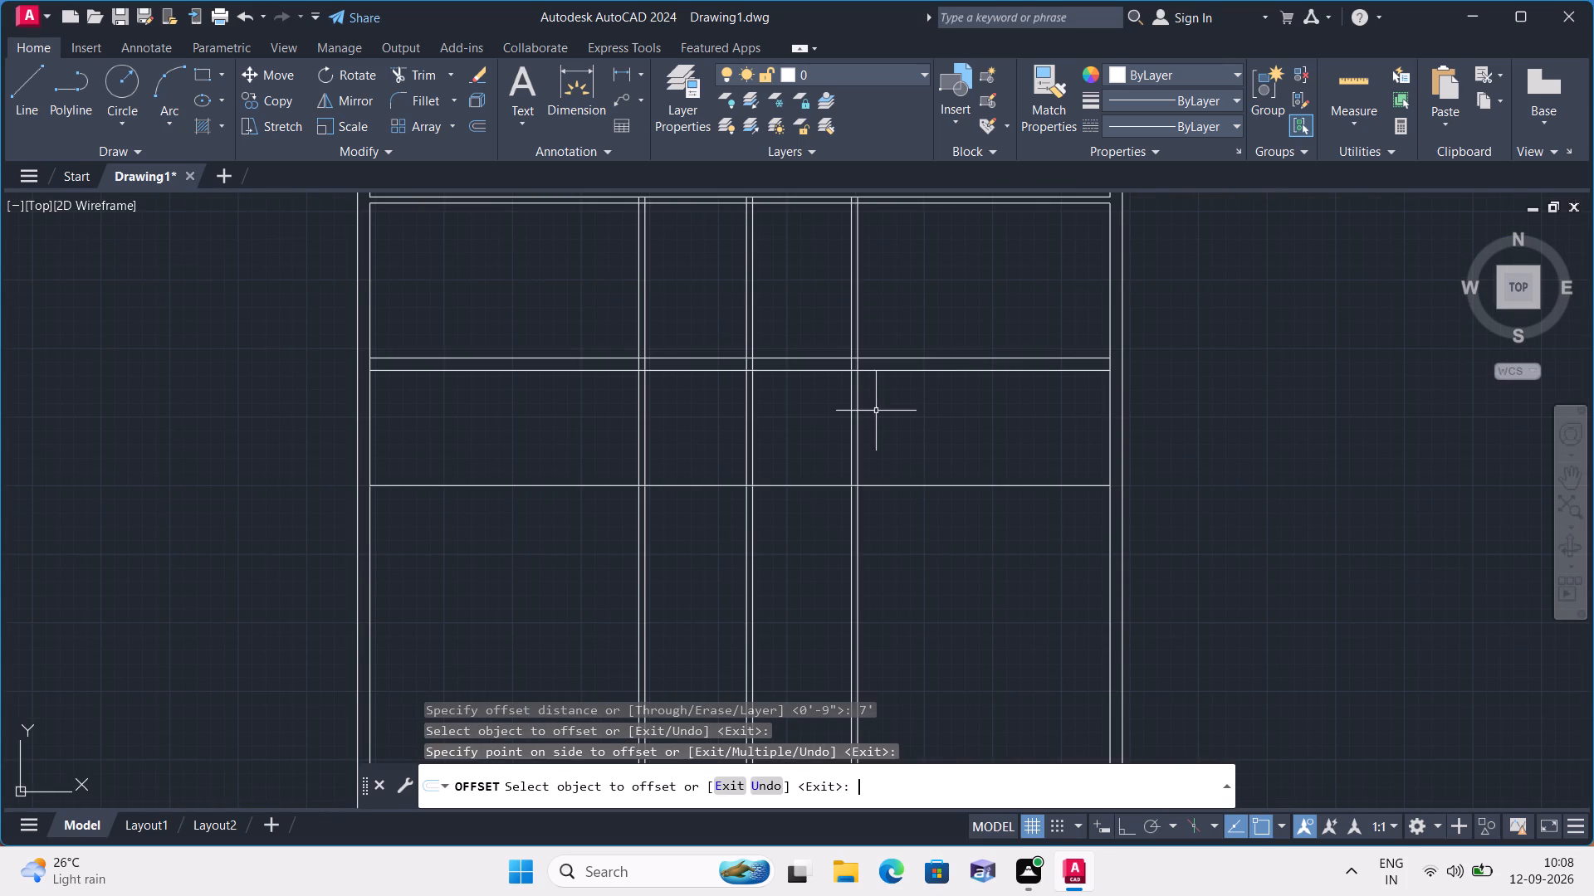
Offset the lowest horizontal line 9" downward to form a second full-width 9" wall.
{"action": "key", "text": "space"}
{"action": "type", "text": "9\""}
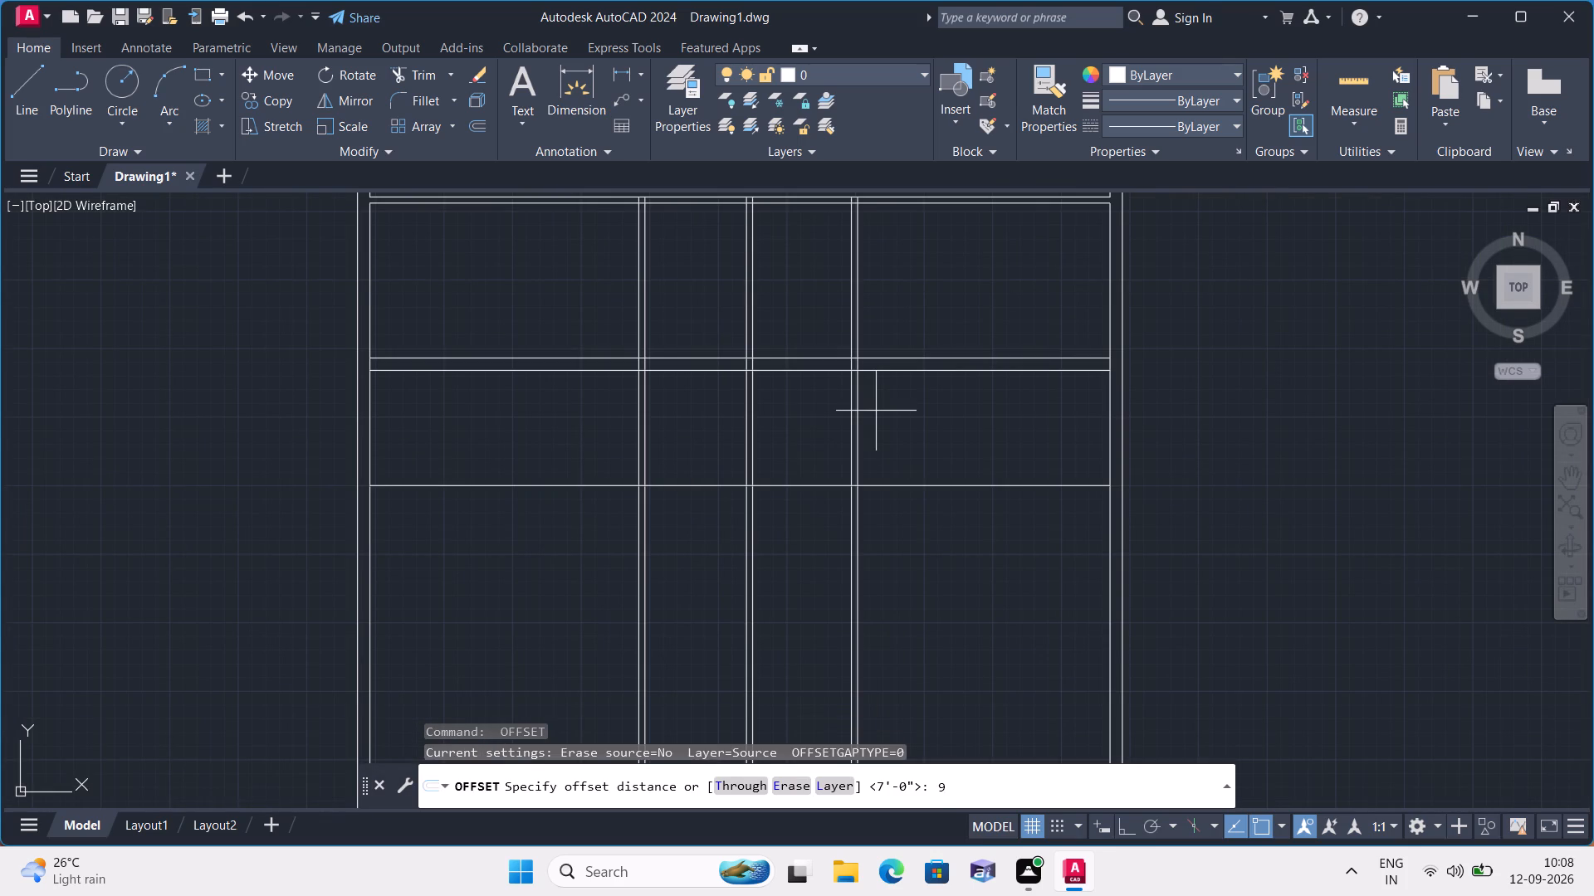
{"action": "key", "text": "space"}
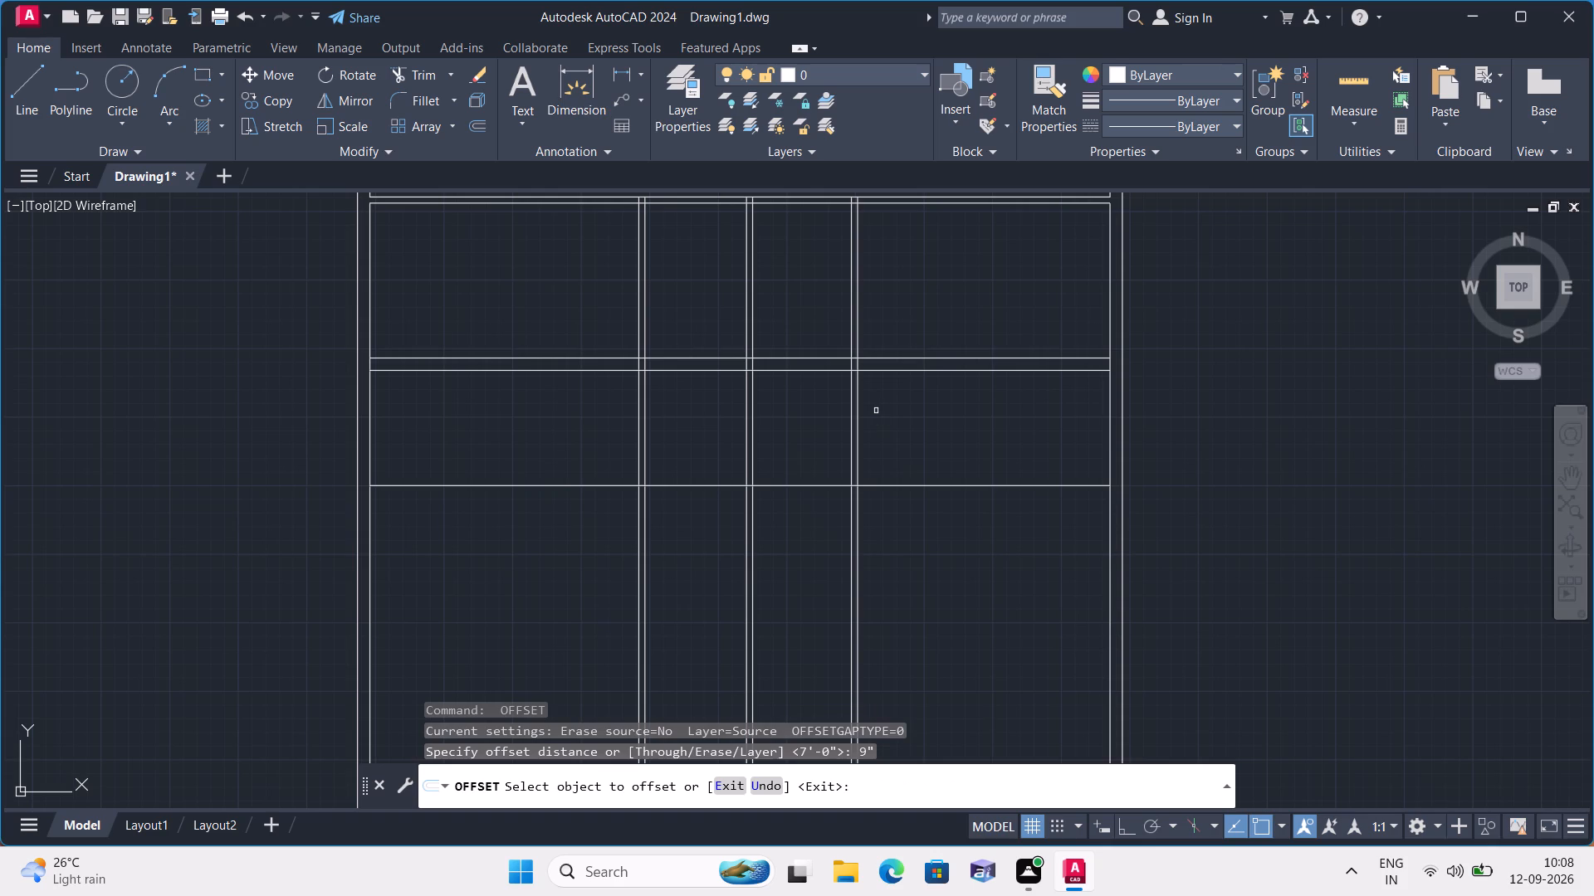
{"action": "left_click", "coordinate": [897, 485]}
{"action": "left_click", "coordinate": [951, 580]}
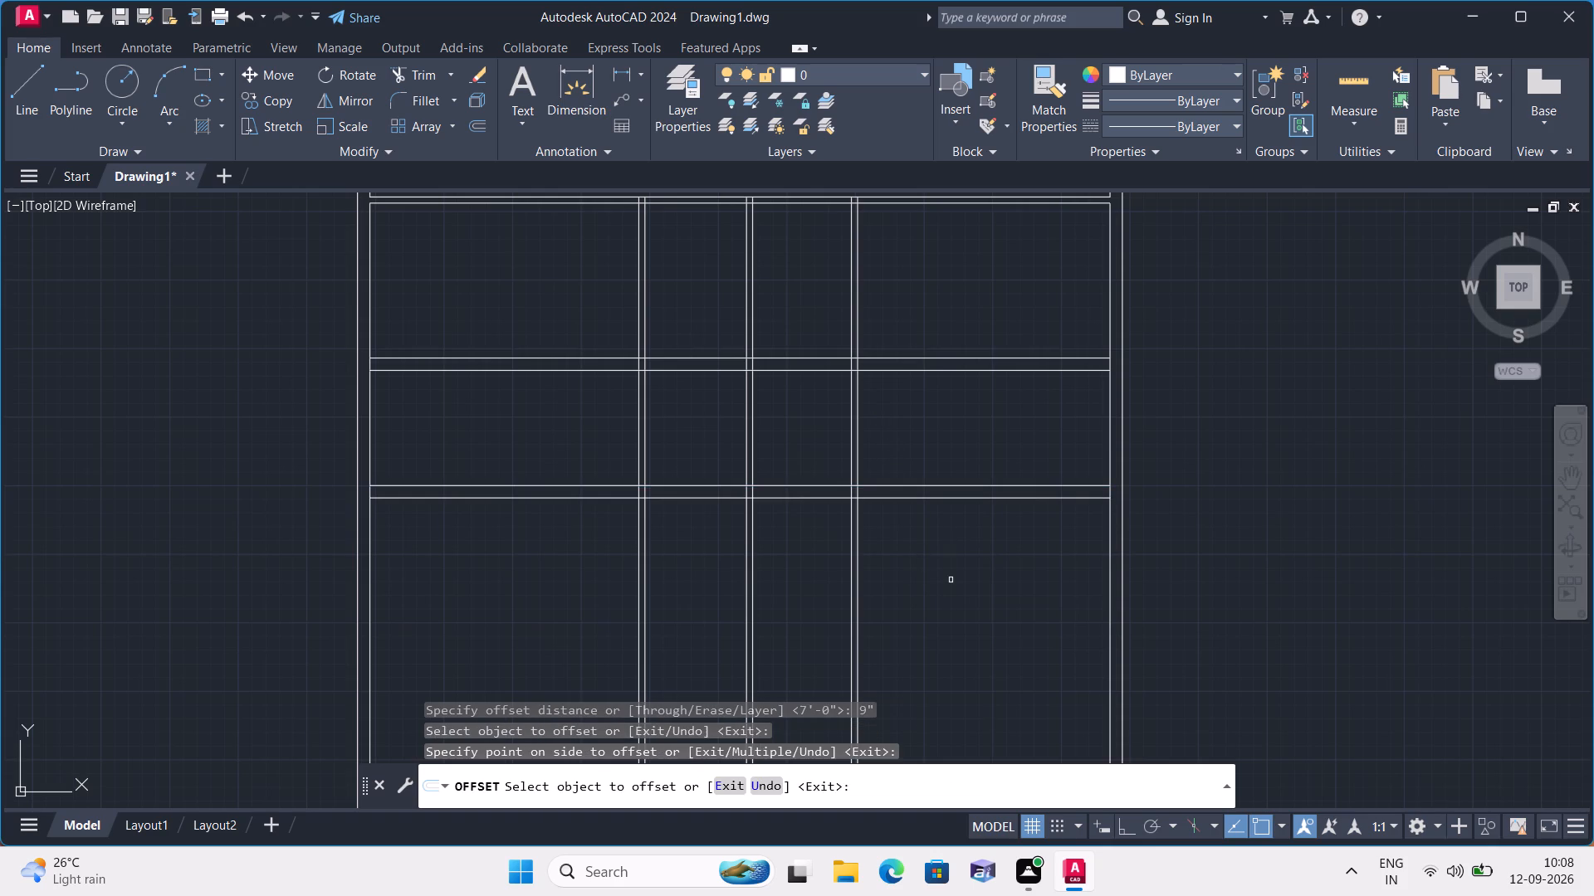
{"action": "scroll", "coordinate": [951, 582], "scroll_direction": "down", "scroll_amount": 1}
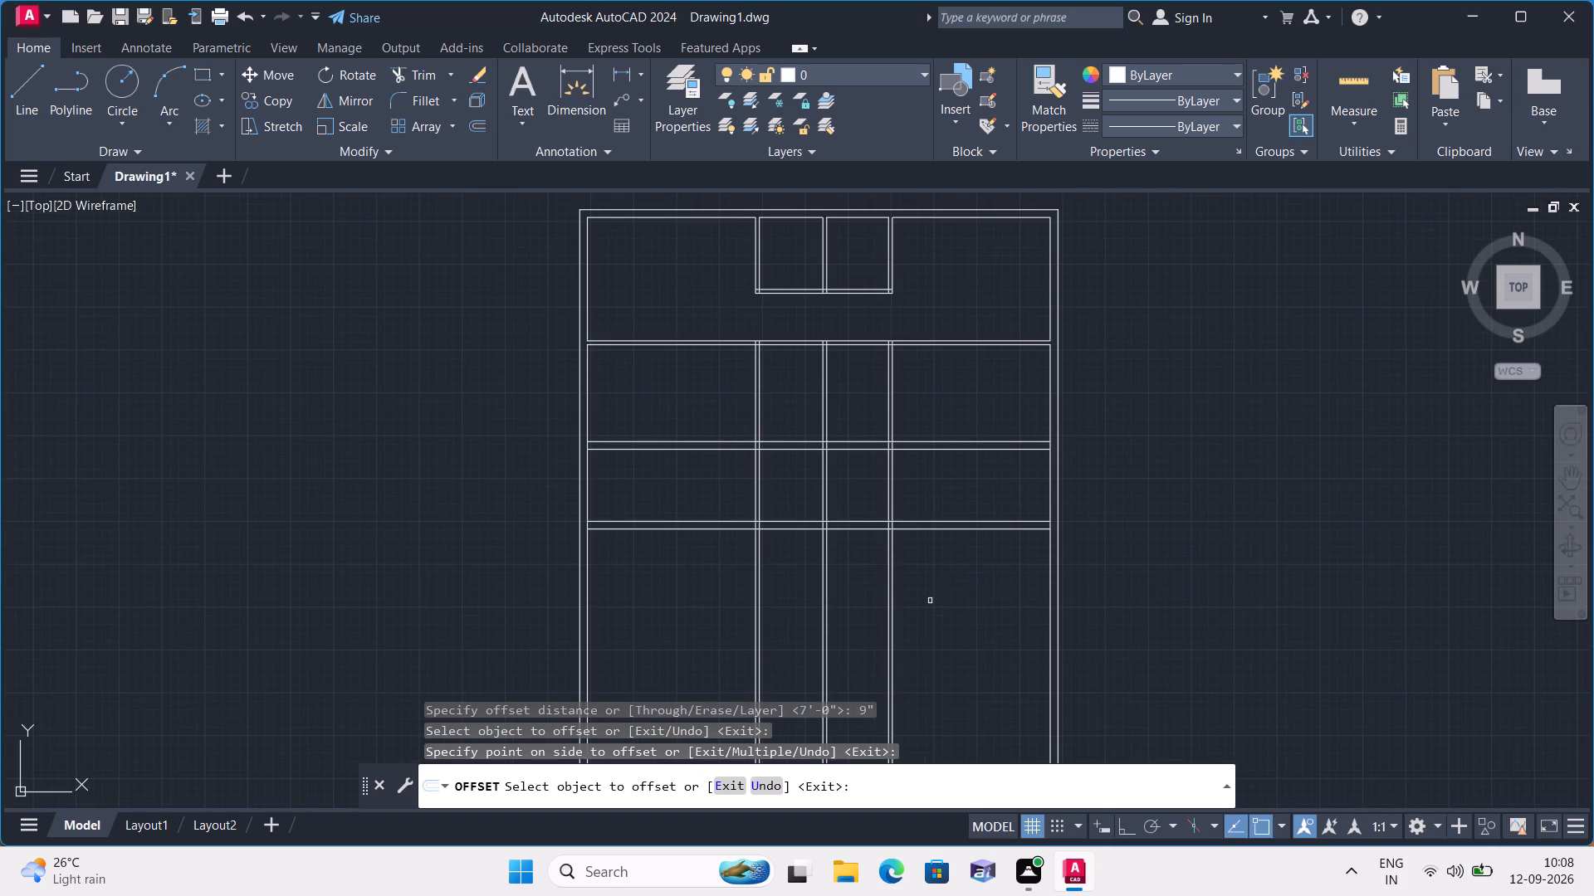
{"action": "scroll", "coordinate": [935, 595], "scroll_direction": "up", "scroll_amount": 1}
{"action": "scroll", "coordinate": [935, 595], "scroll_direction": "down", "scroll_amount": 1}
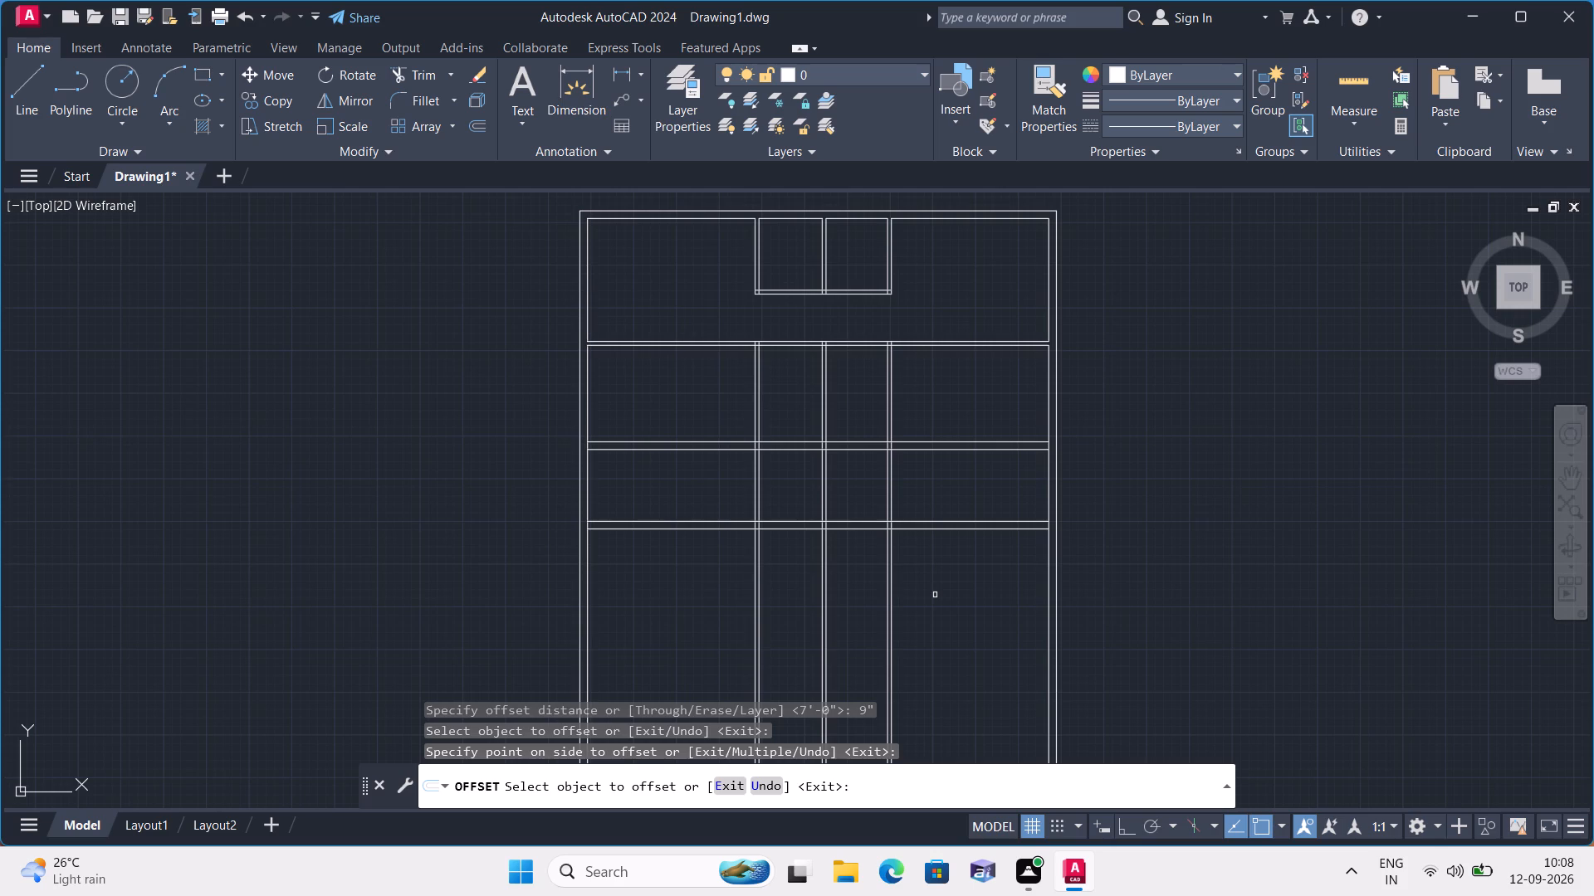
{"action": "key", "text": "space"}
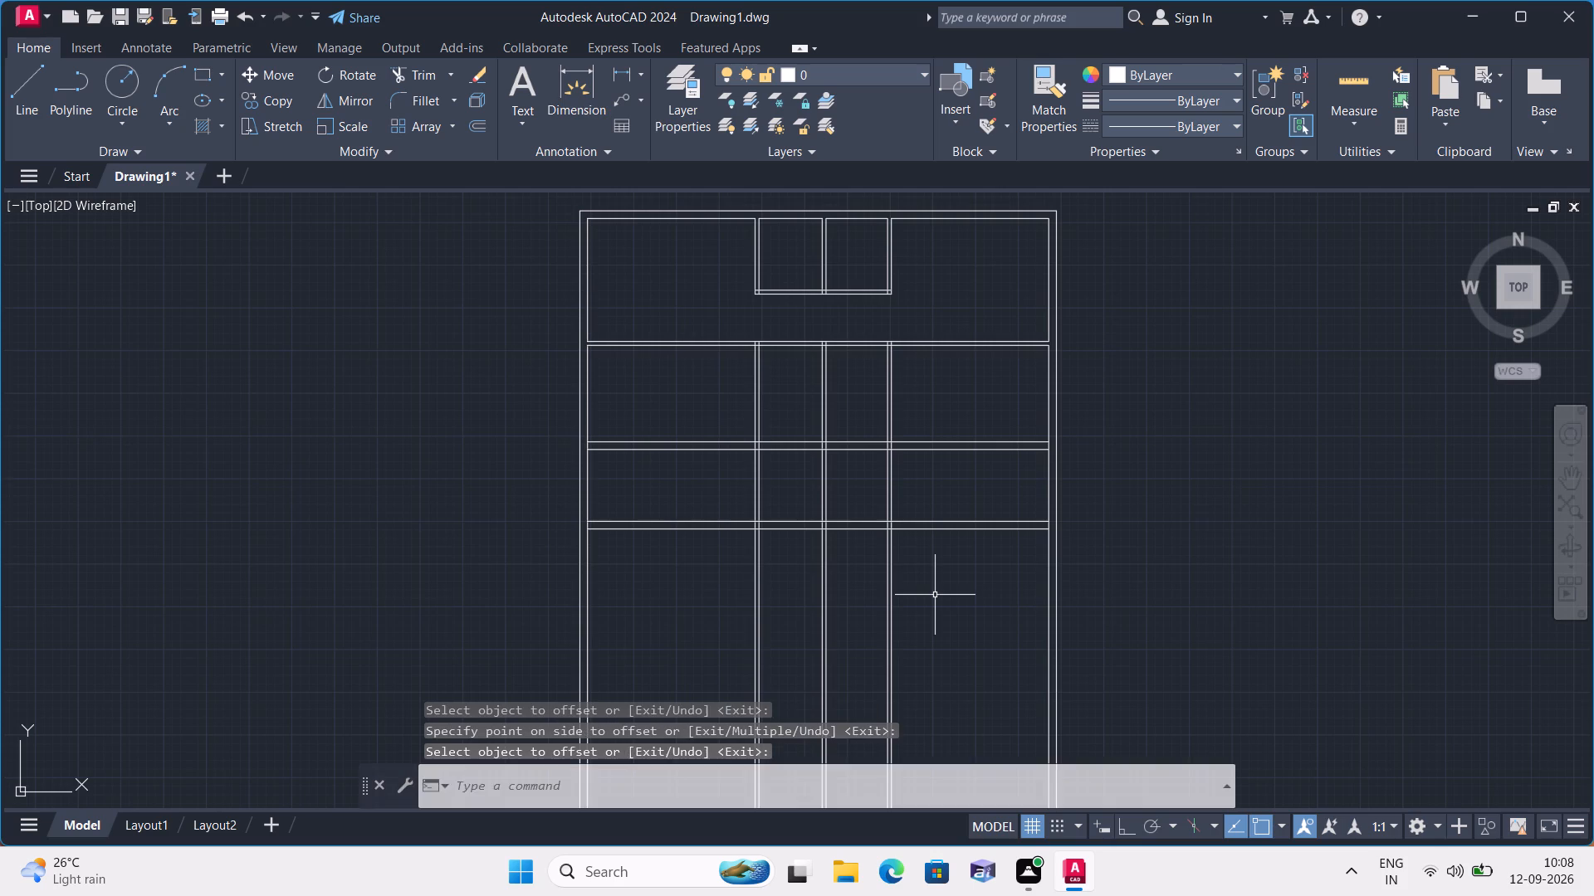
Offset the lower line of the second full-width 9" horizontal wall 10'9" downward.
{"action": "key", "text": "space"}
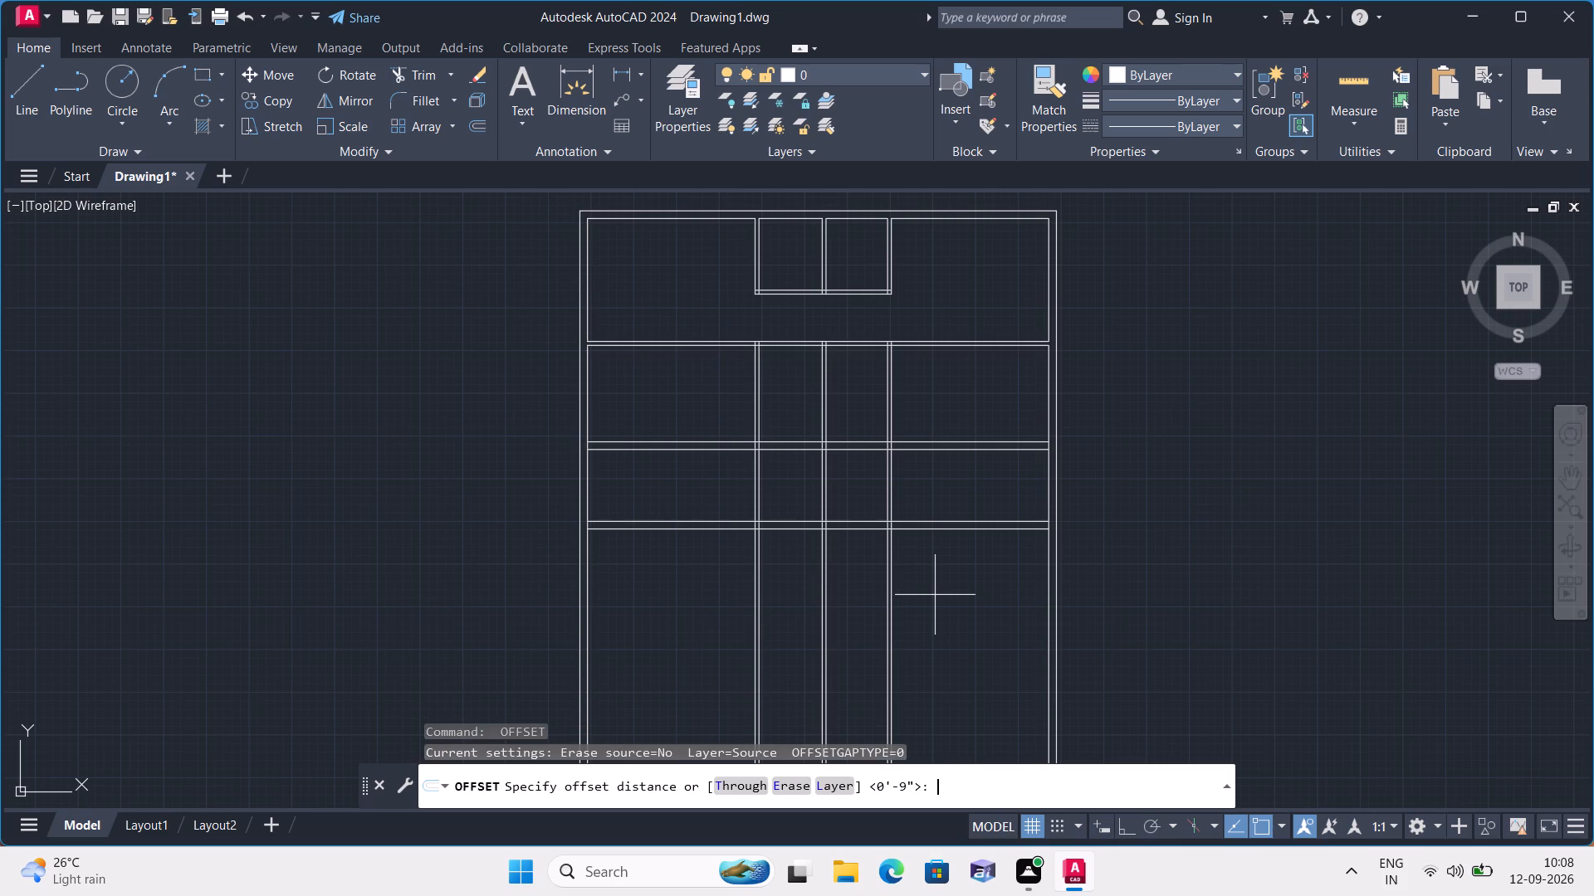
{"action": "type", "text": "10'"}
{"action": "type", "text": "9\""}
{"action": "key", "text": "space"}
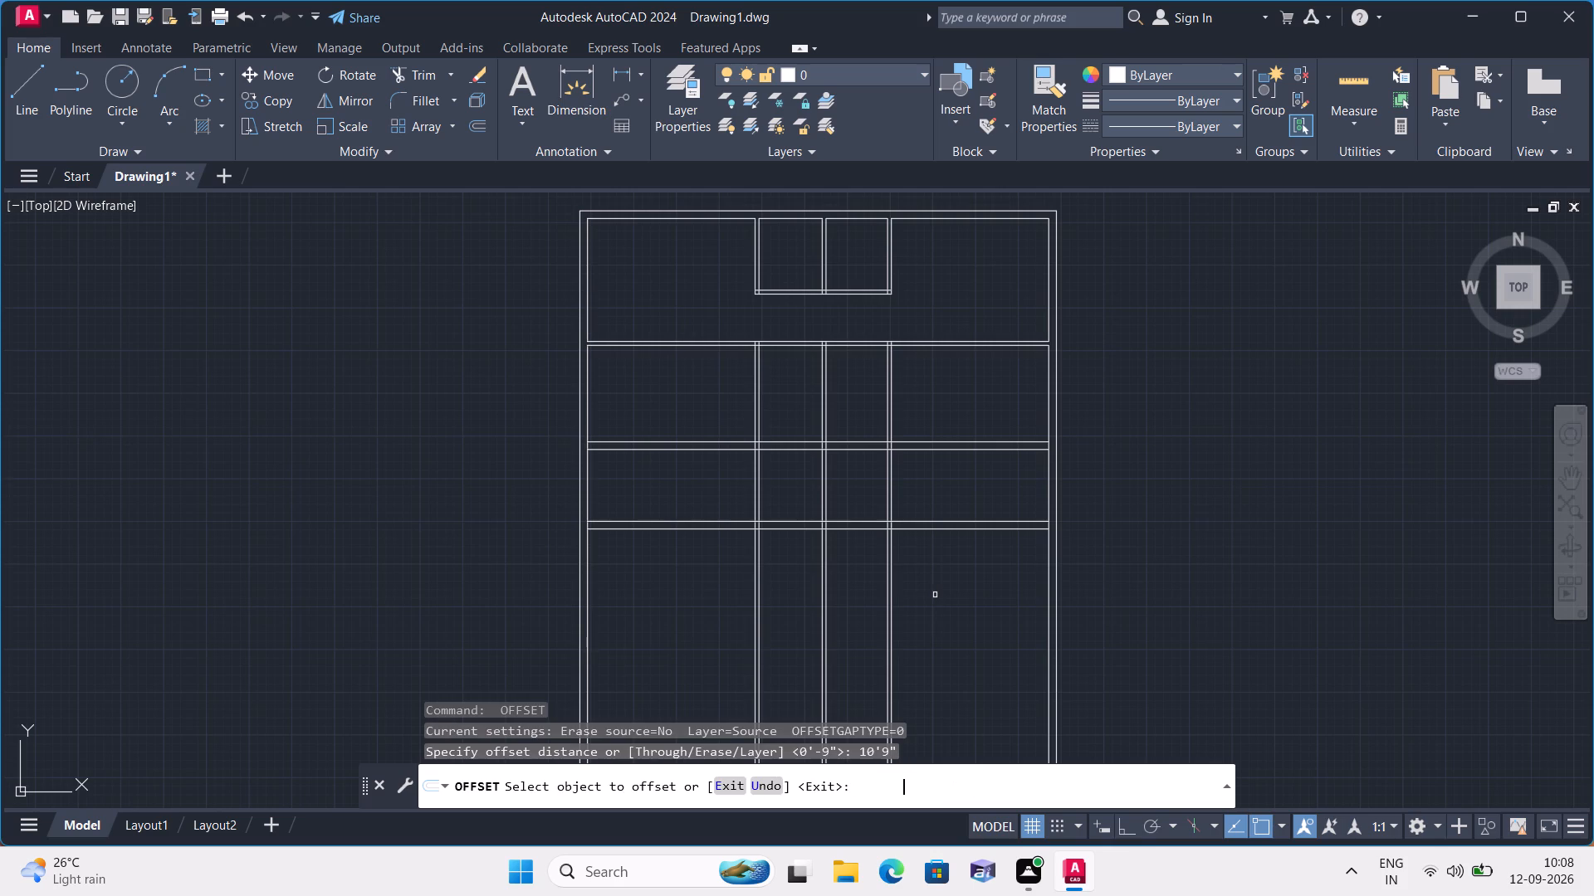
{"action": "scroll", "coordinate": [935, 595], "scroll_direction": "up", "scroll_amount": 2}
{"action": "scroll", "coordinate": [935, 595], "scroll_direction": "down", "scroll_amount": 2}
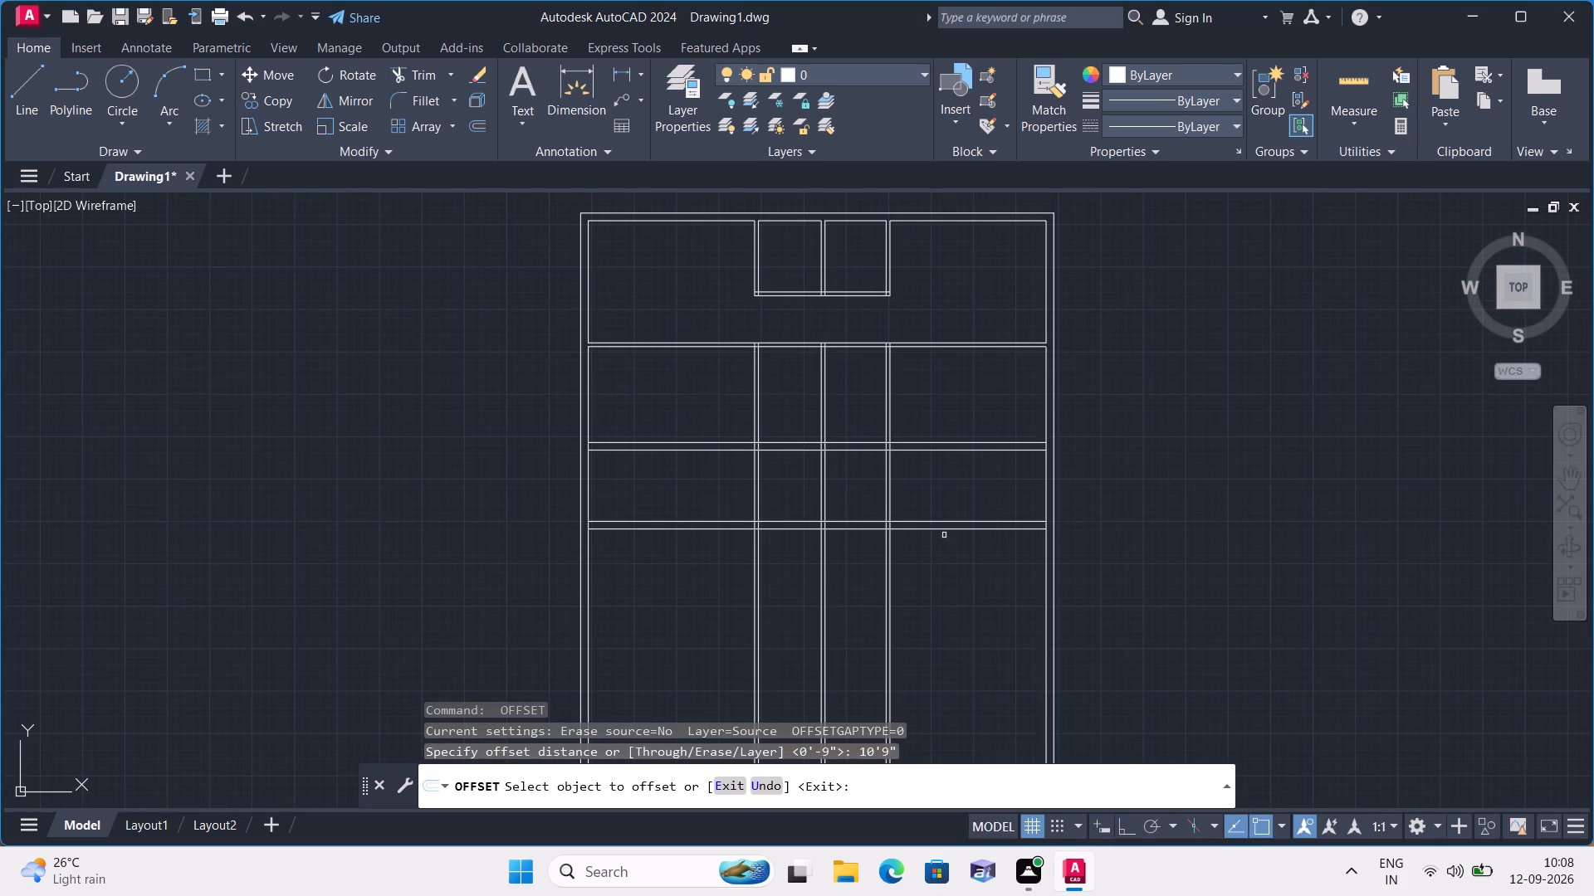
{"action": "left_click", "coordinate": [948, 528]}
{"action": "left_click", "coordinate": [966, 626]}
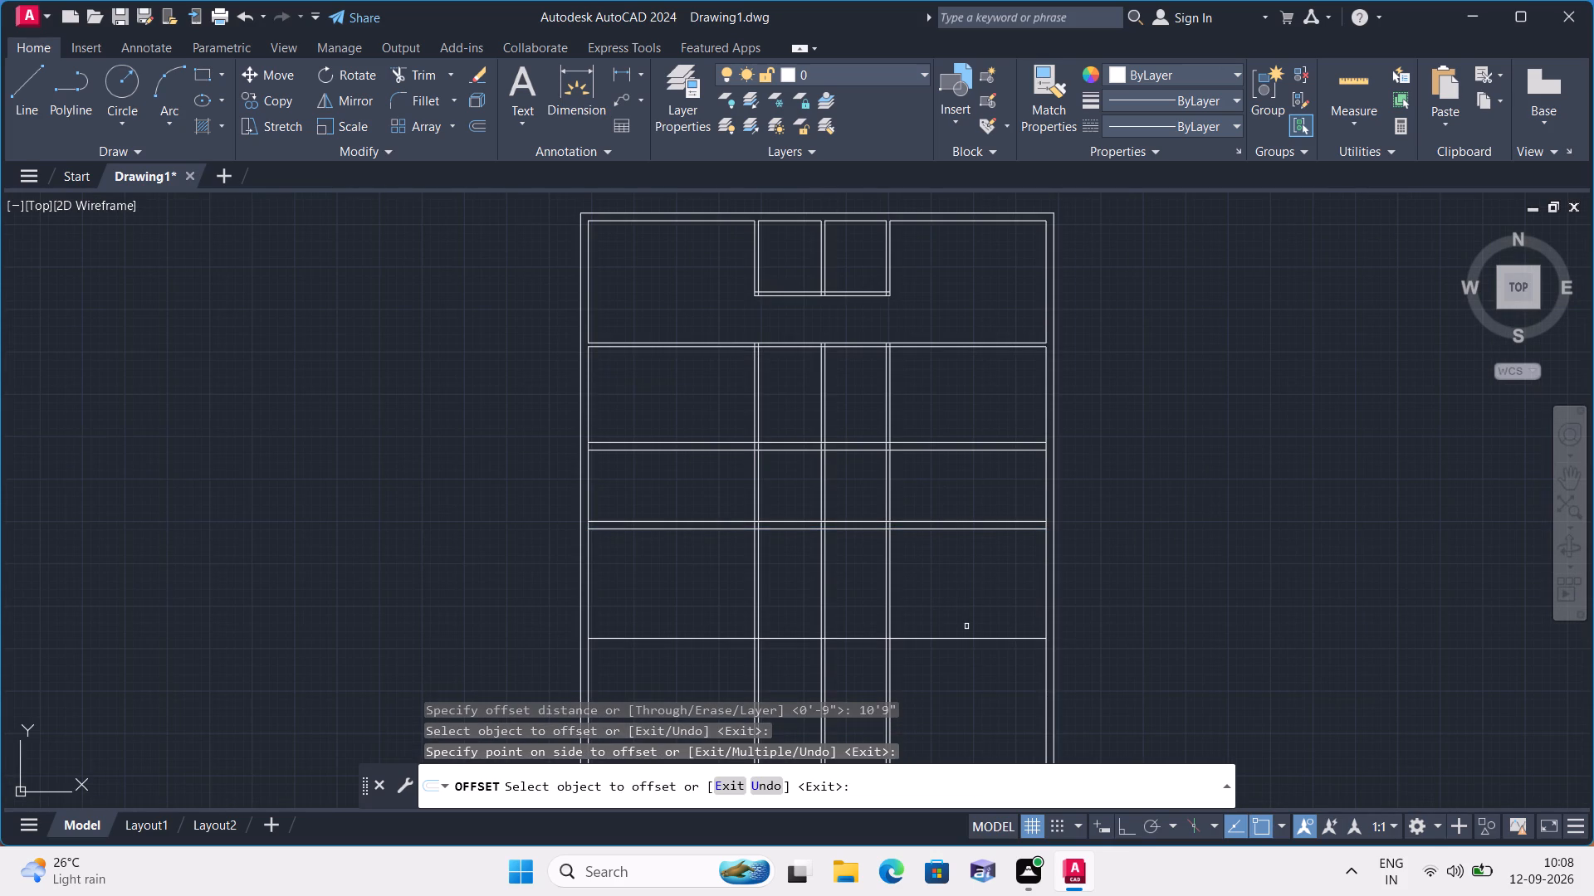
{"action": "middle_click_drag", "start_coordinate": [964, 622], "coordinate": [987, 436]}
{"action": "scroll", "coordinate": [974, 515], "scroll_direction": "up", "scroll_amount": 1}
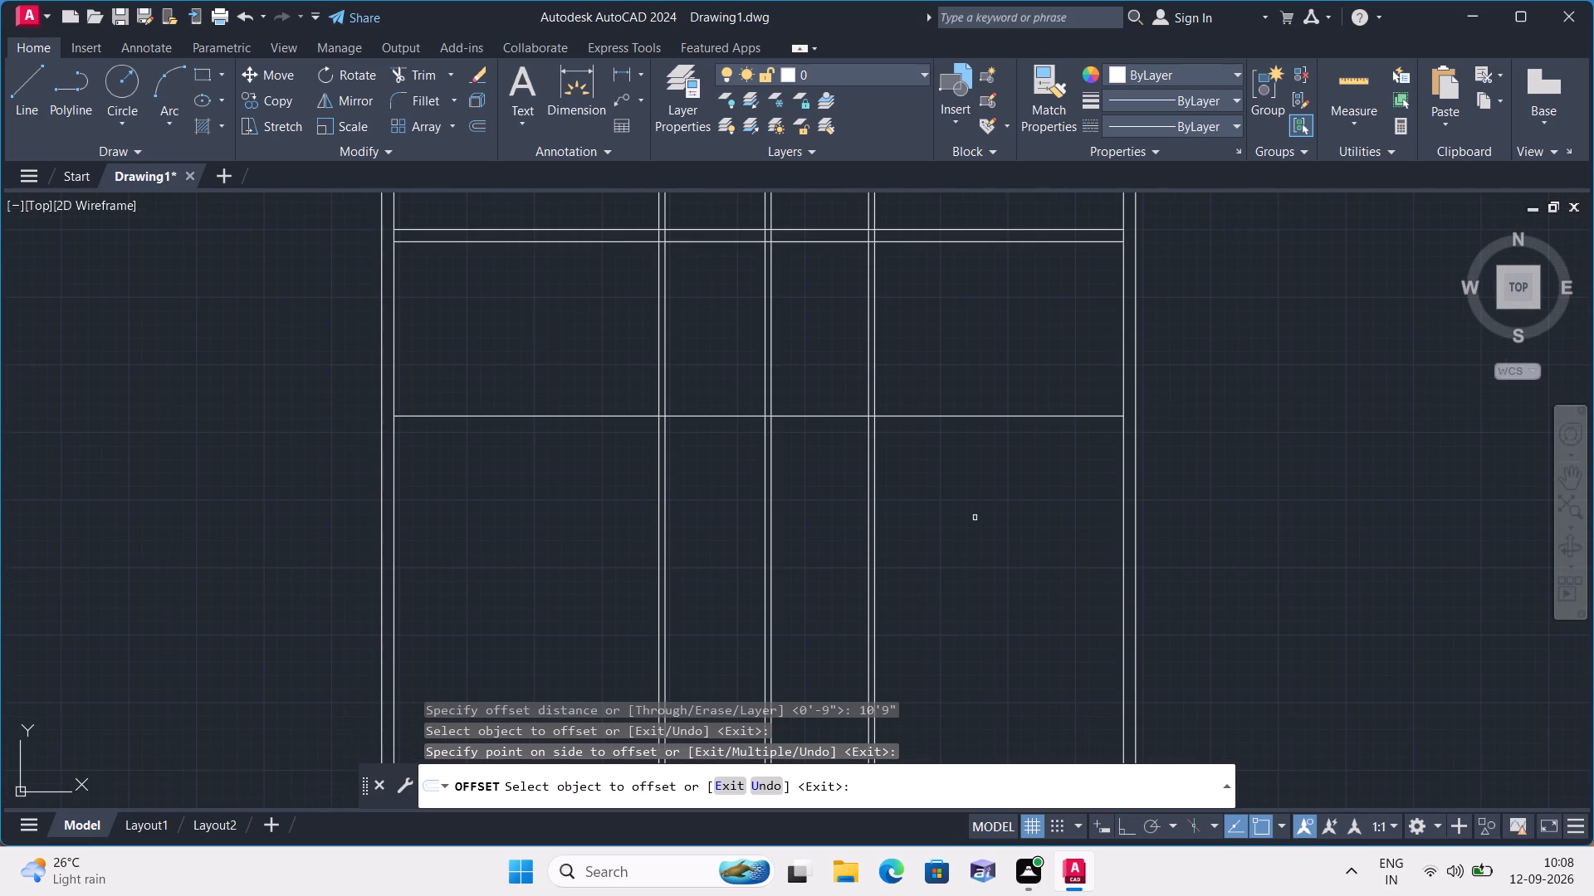
{"action": "key", "text": "space"}
Offset the new horizontal line 4.5" downward to form a full-width partition.
{"action": "key", "text": "space"}
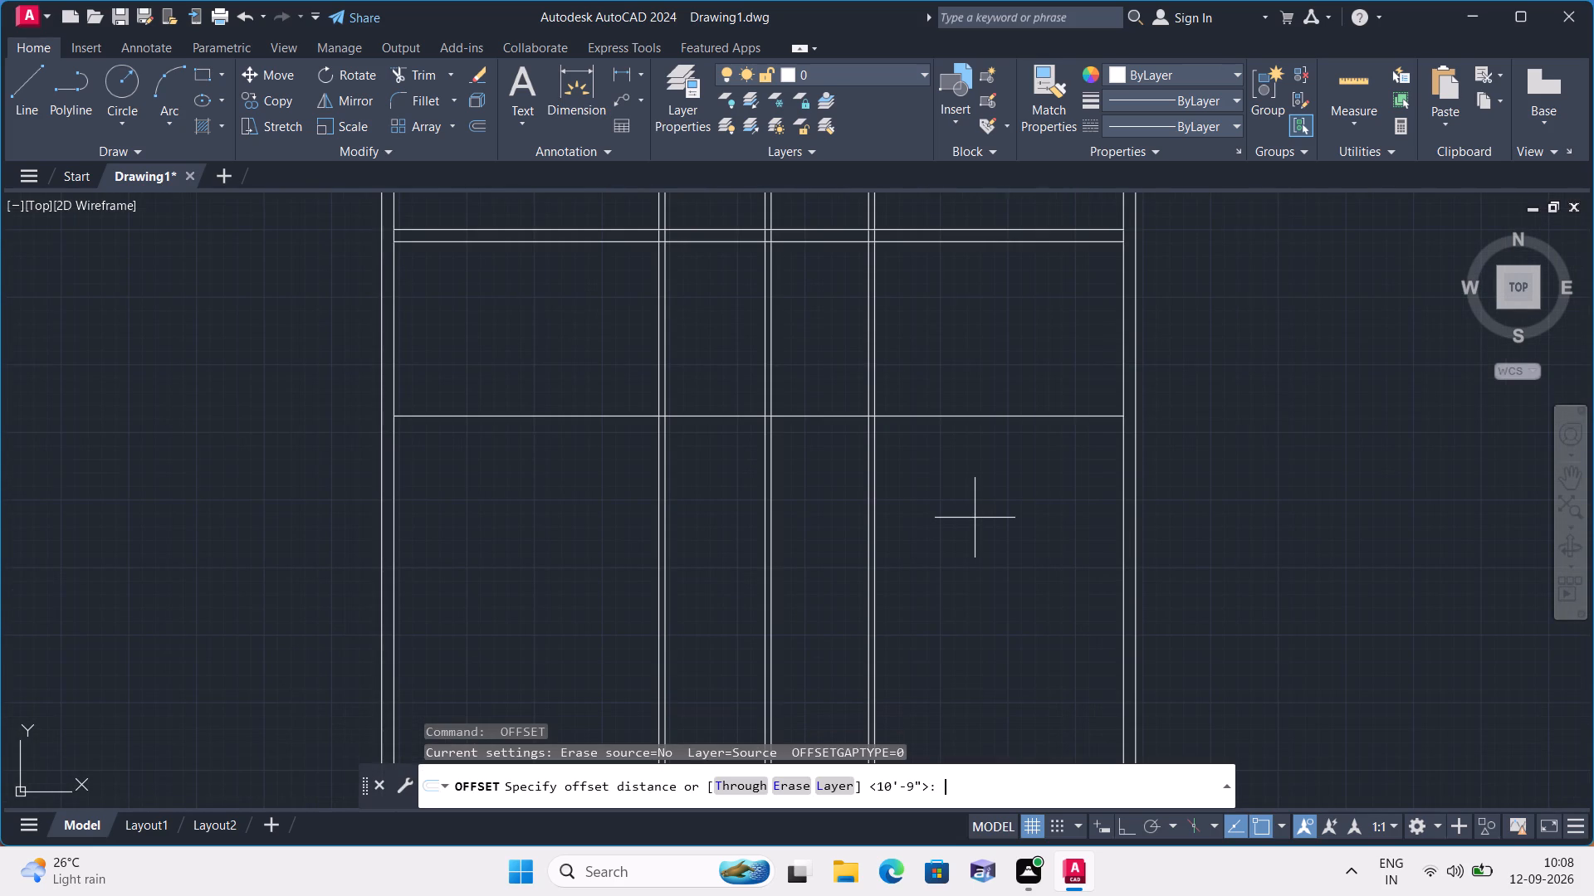
{"action": "type", "text": "4.5\""}
{"action": "key", "text": "space"}
{"action": "scroll", "coordinate": [975, 518], "scroll_direction": "down", "scroll_amount": 1}
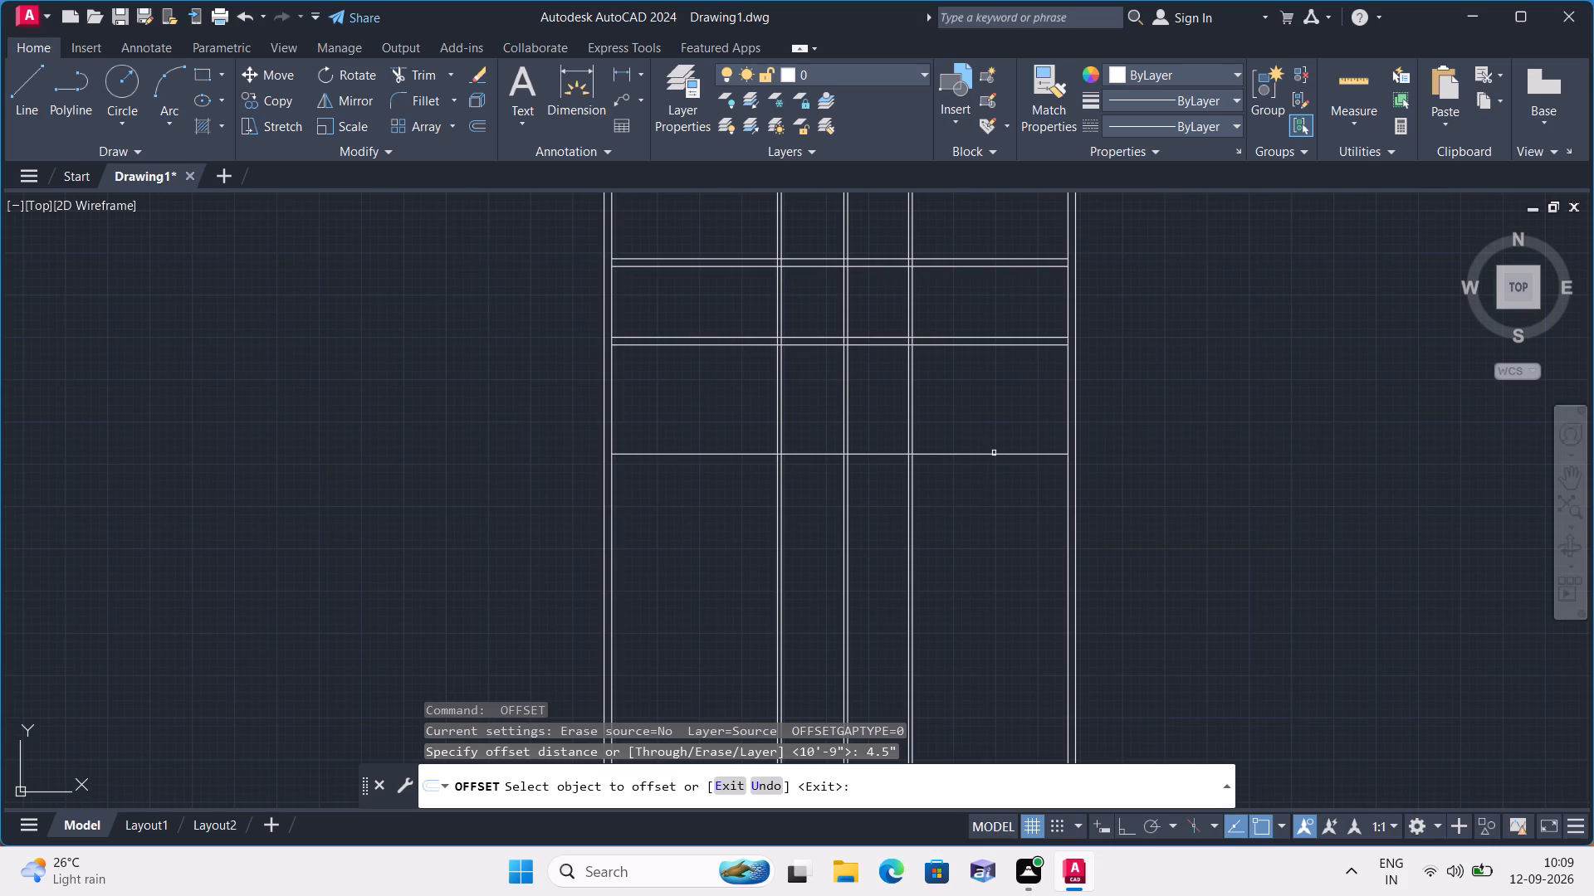
{"action": "left_click", "coordinate": [994, 453]}
{"action": "left_click", "coordinate": [1017, 514]}
{"action": "scroll", "coordinate": [999, 524], "scroll_direction": "up", "scroll_amount": 1}
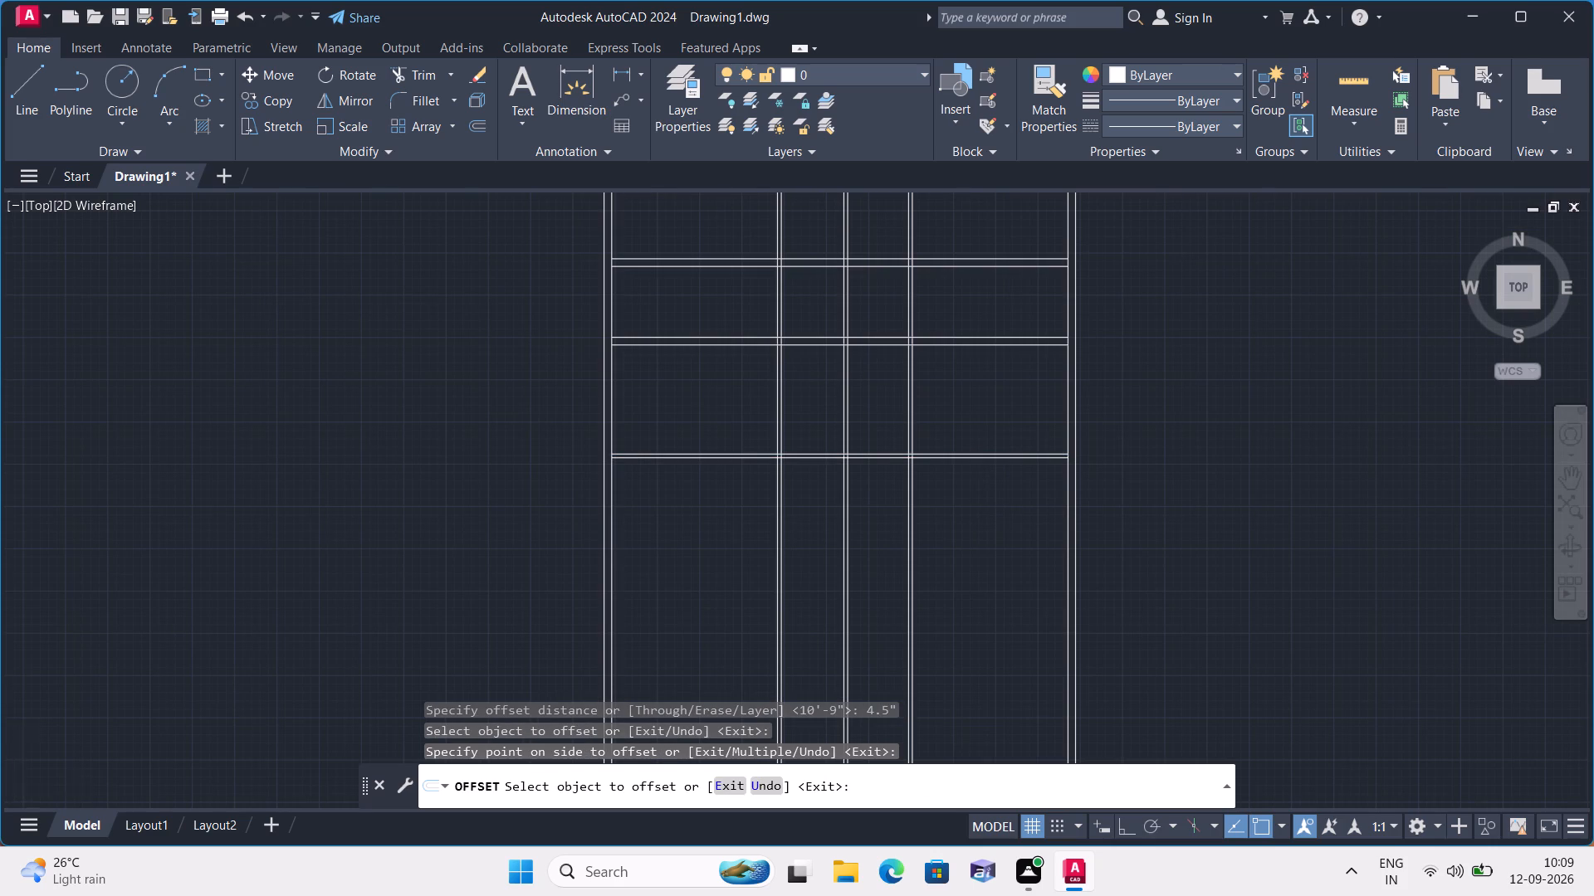
{"action": "middle_click_drag", "start_coordinate": [999, 524], "coordinate": [994, 423]}
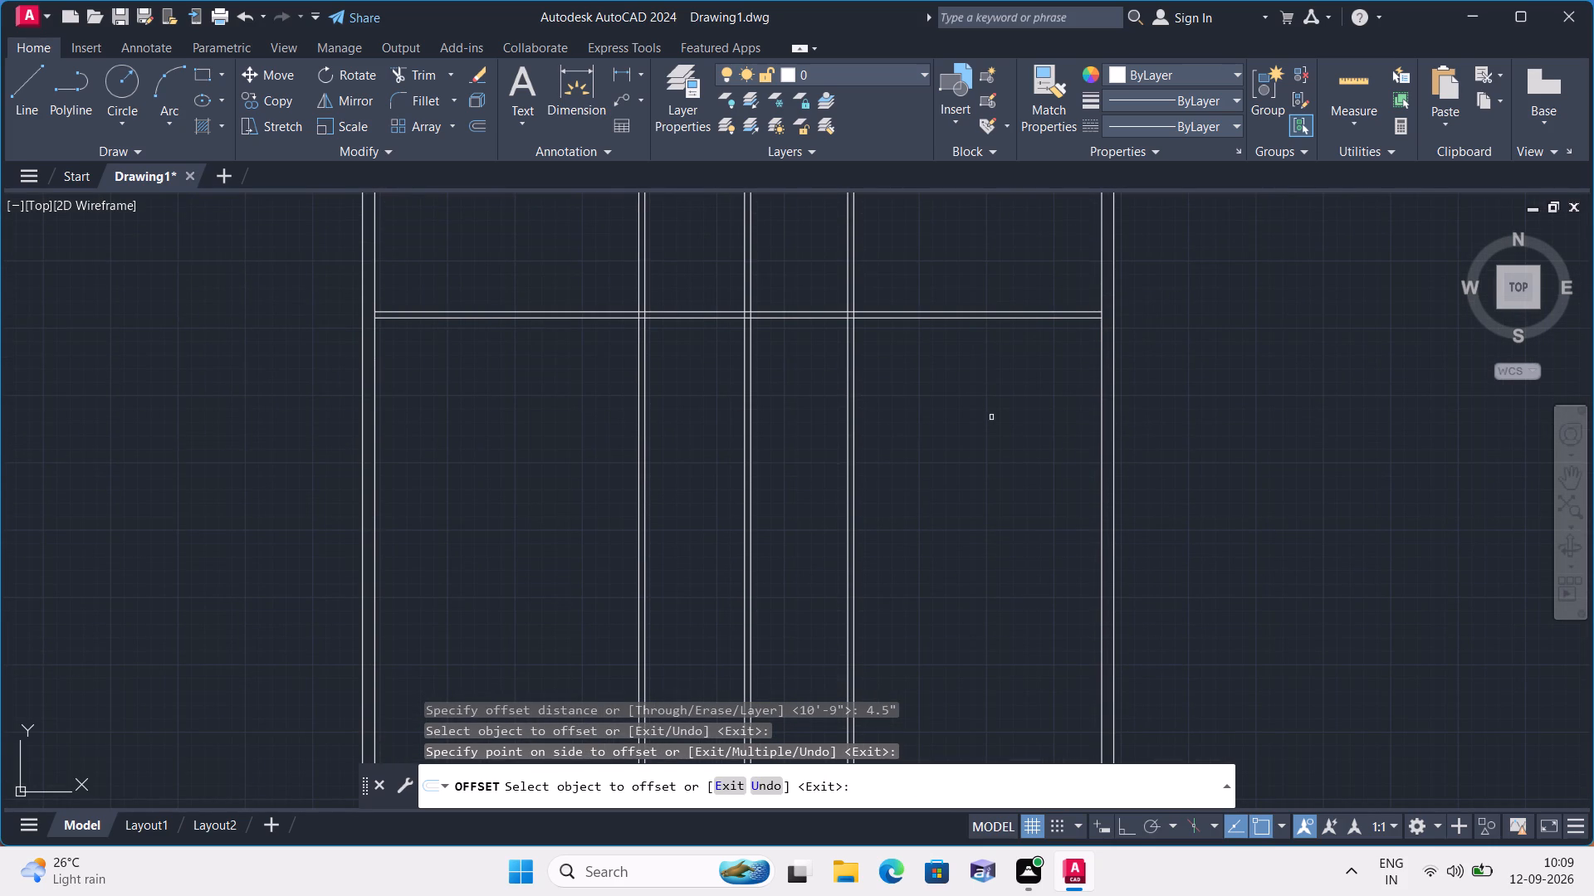
{"action": "left_click", "coordinate": [991, 421]}
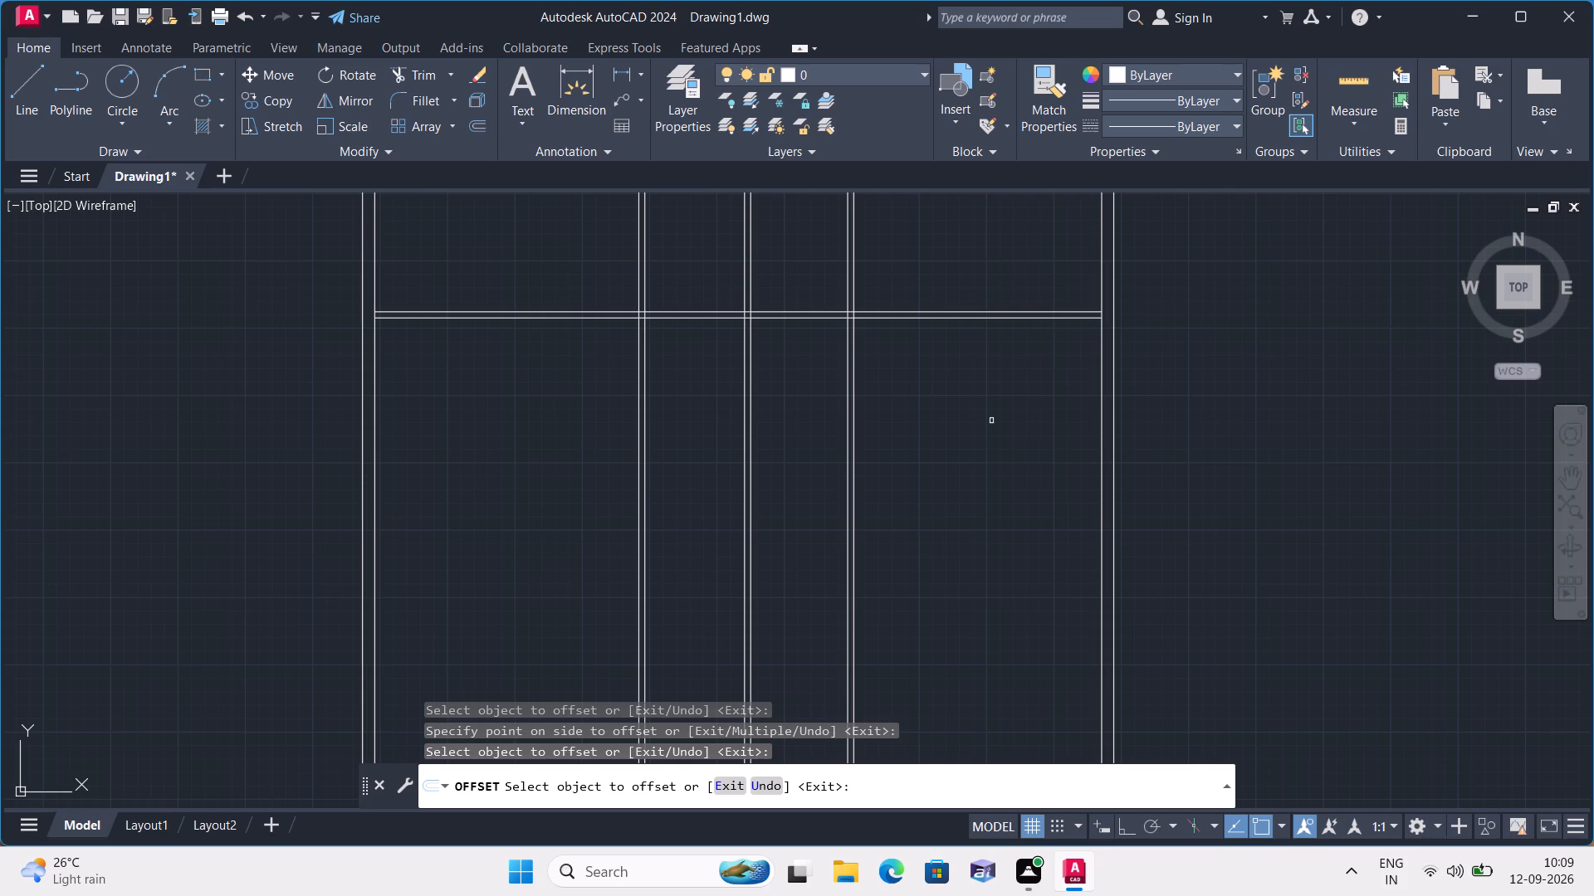
{"action": "key", "text": "space"}
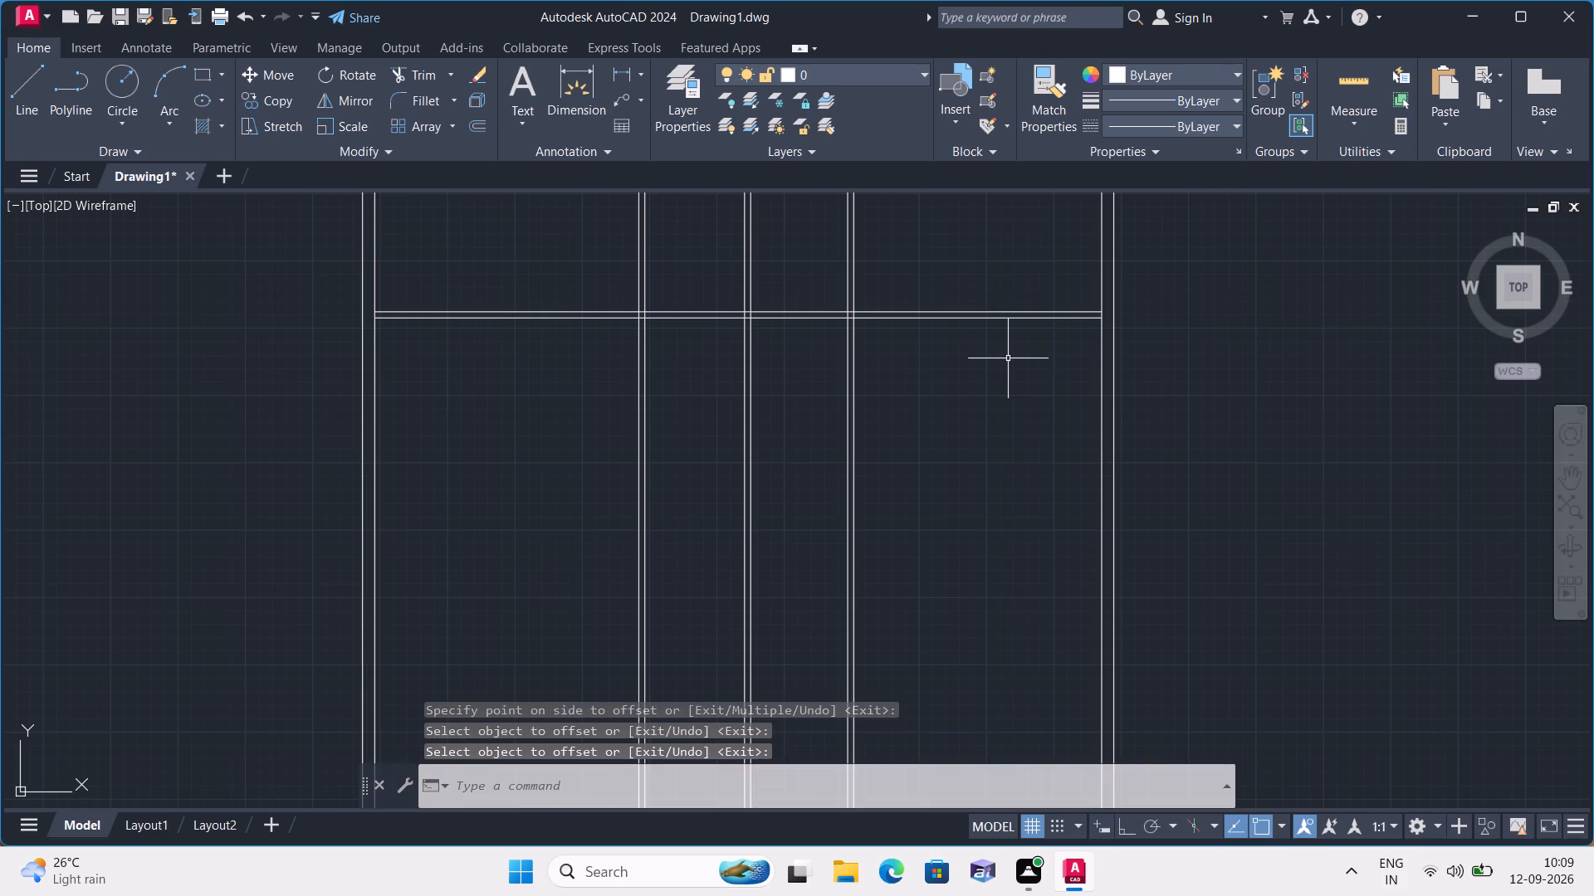
Offset the lower line of the new 4.5" horizontal partition 11' downward.
{"action": "key", "text": "space"}
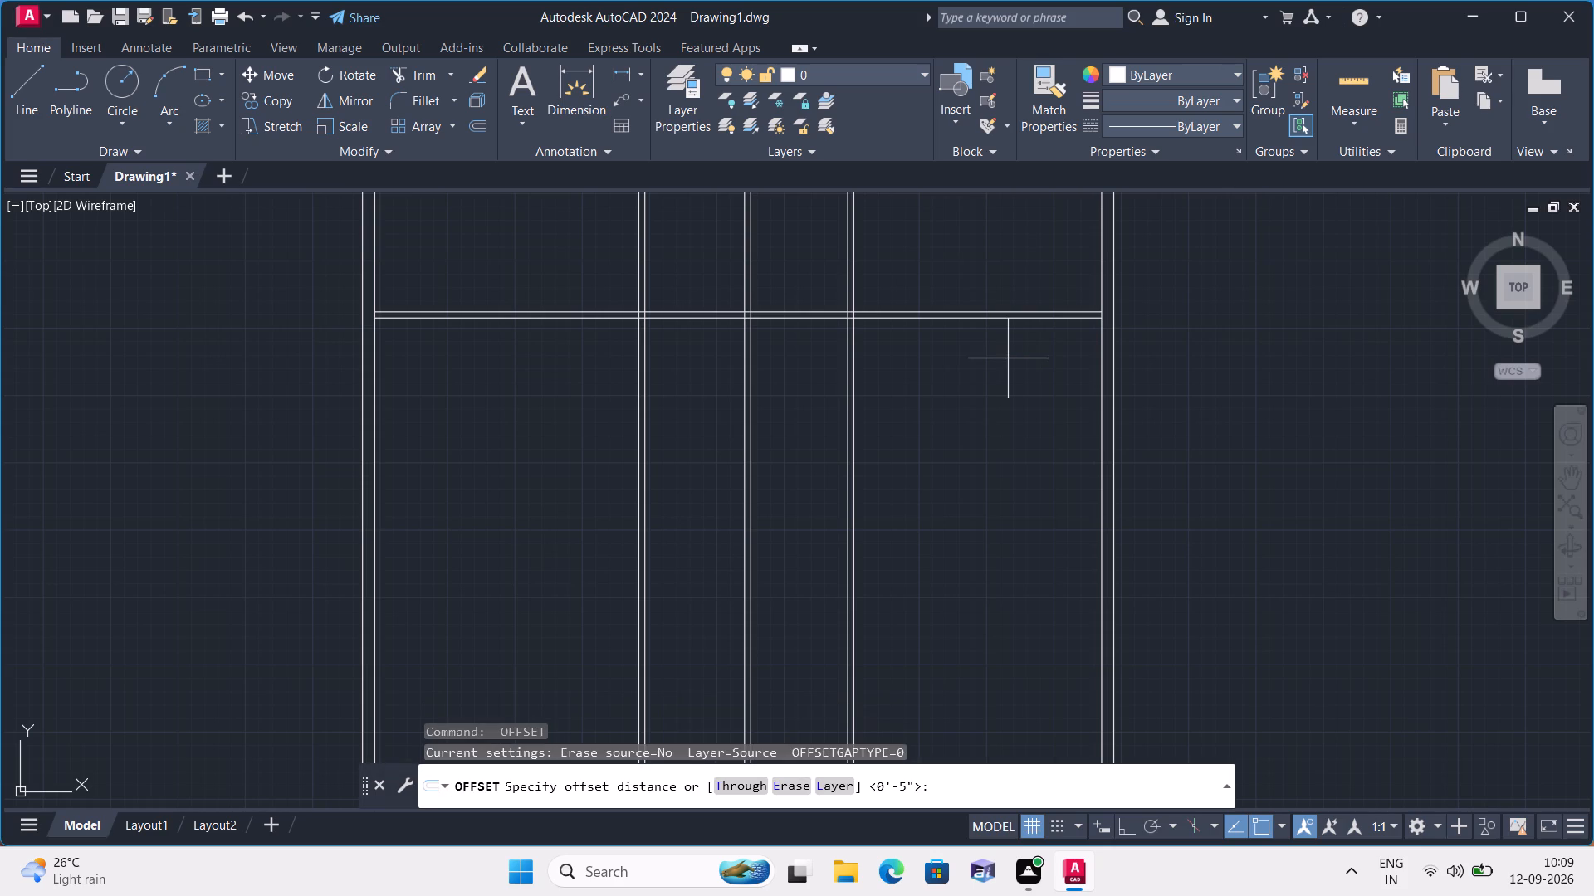
{"action": "type", "text": "11'"}
{"action": "key", "text": "space"}
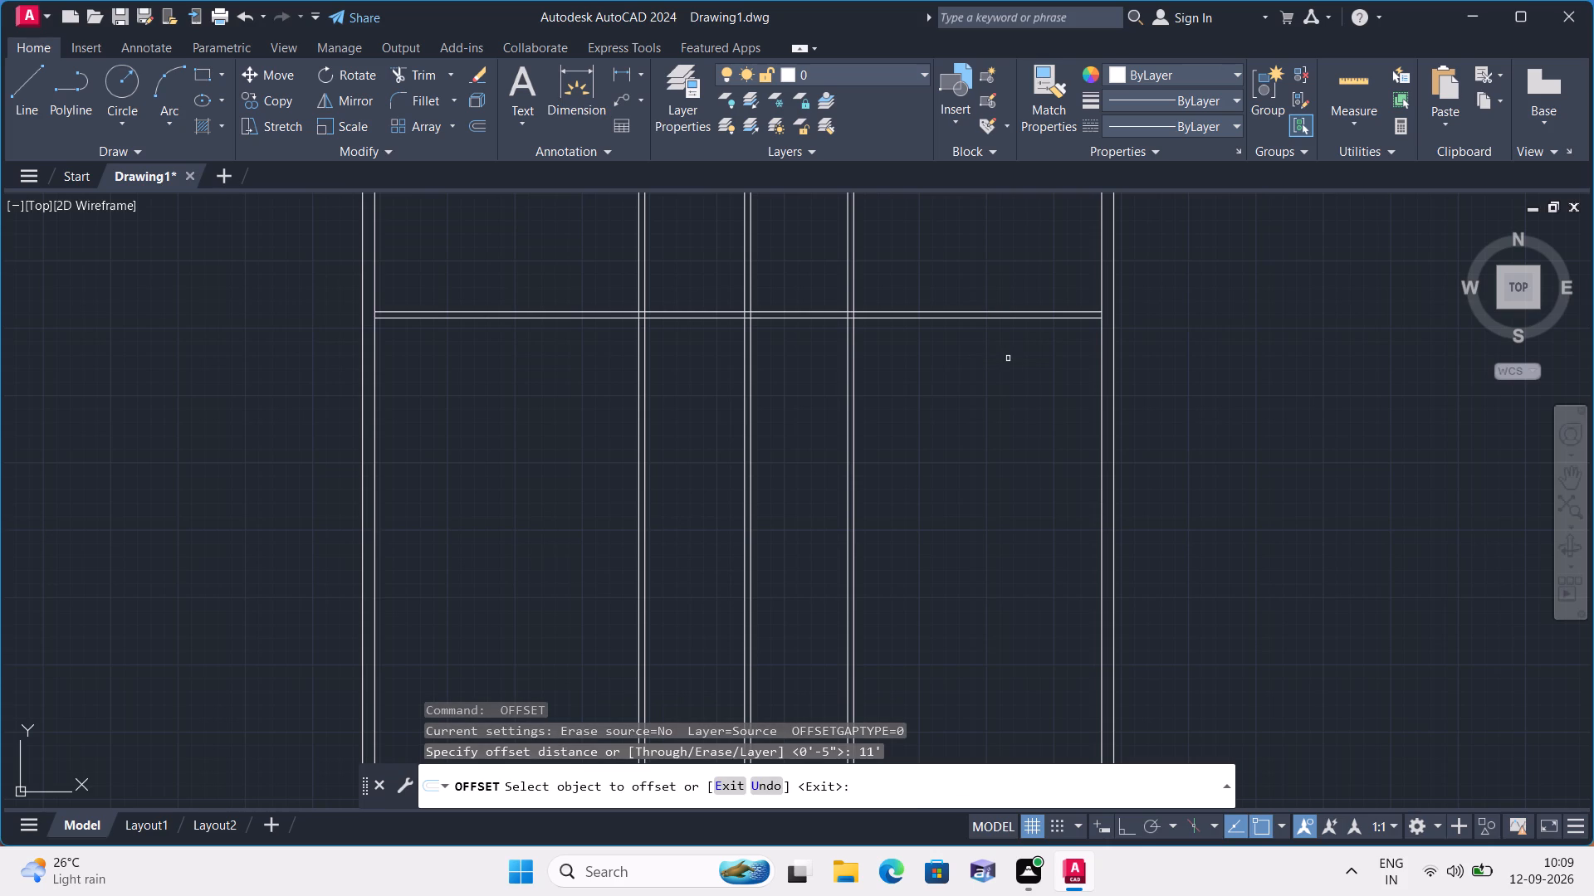
{"action": "left_click", "coordinate": [1010, 317]}
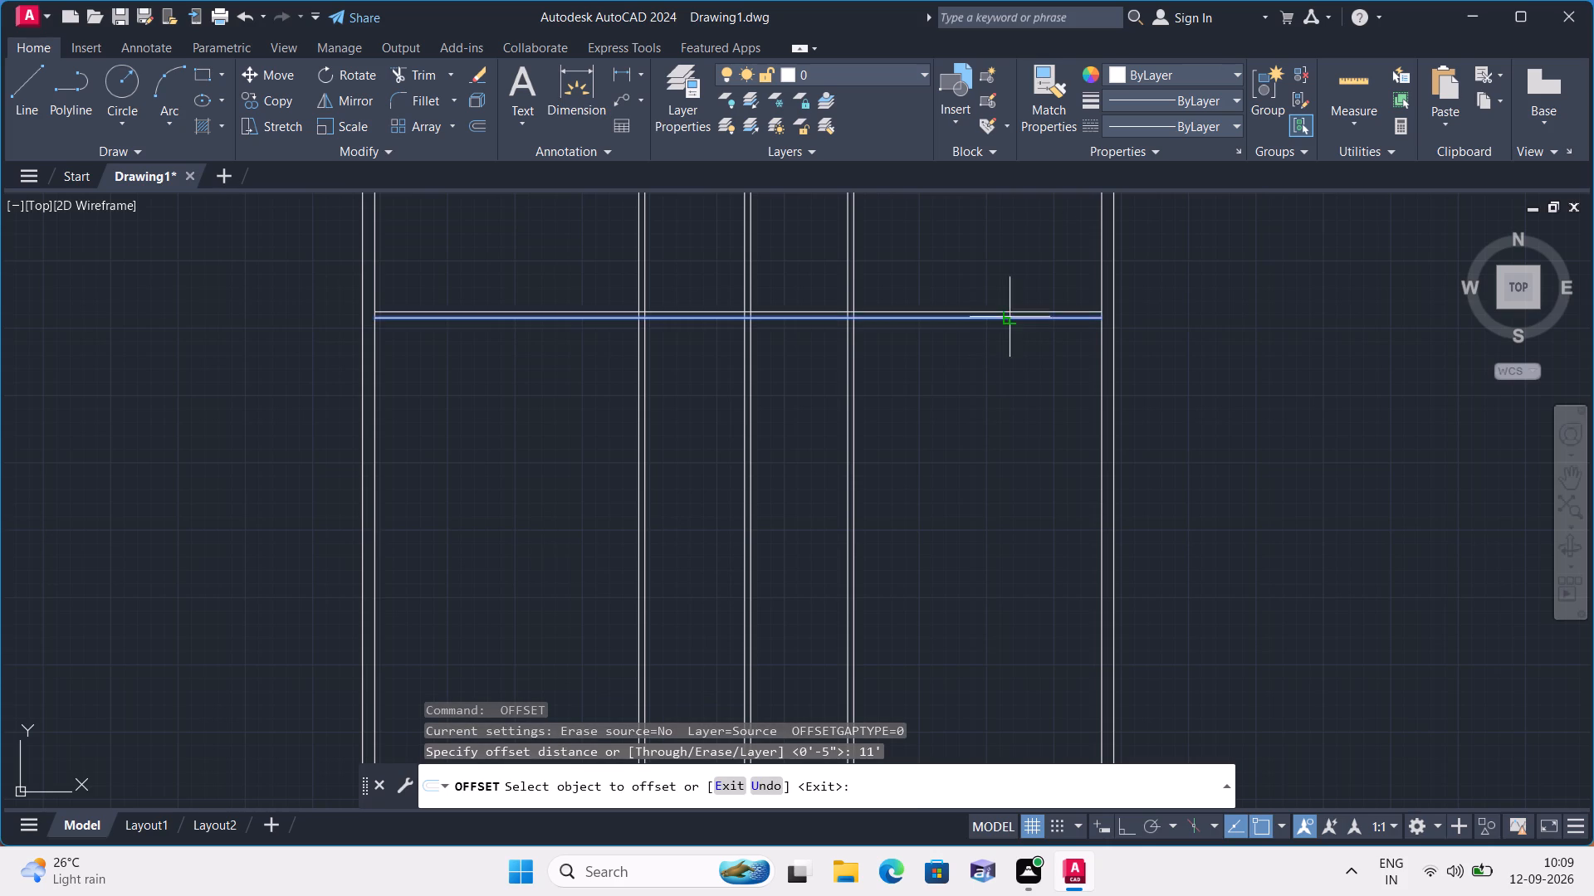
{"action": "left_click", "coordinate": [1042, 430]}
{"action": "key", "text": "space"}
Offset the lowest horizontal line 9" downward to form the bottom exterior wall.
{"action": "key", "text": "space"}
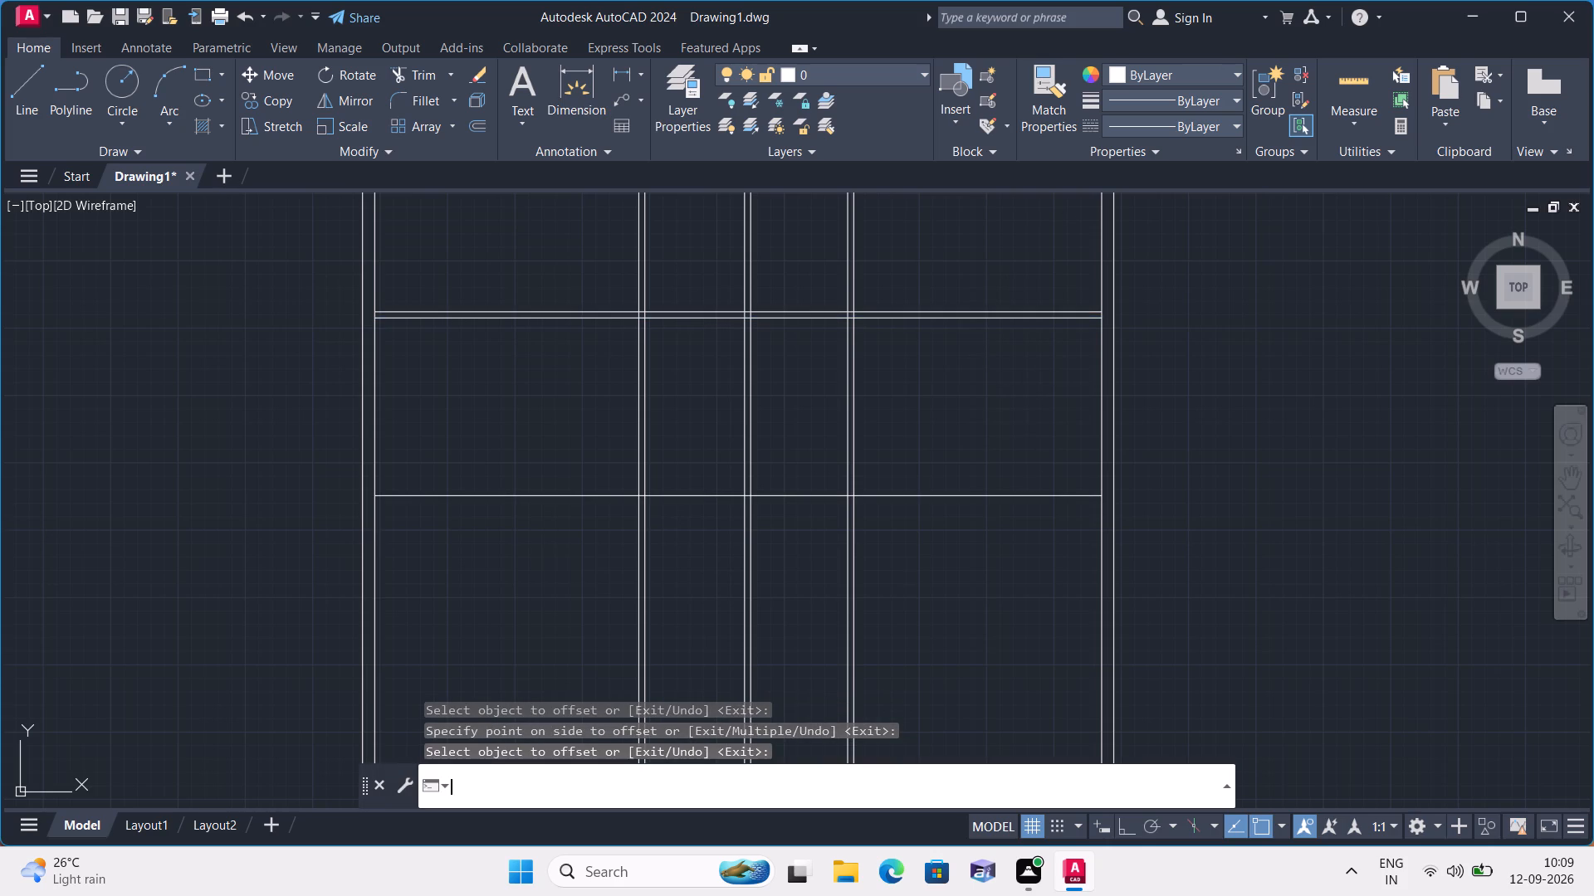
{"action": "type", "text": "9\""}
{"action": "key", "text": "space"}
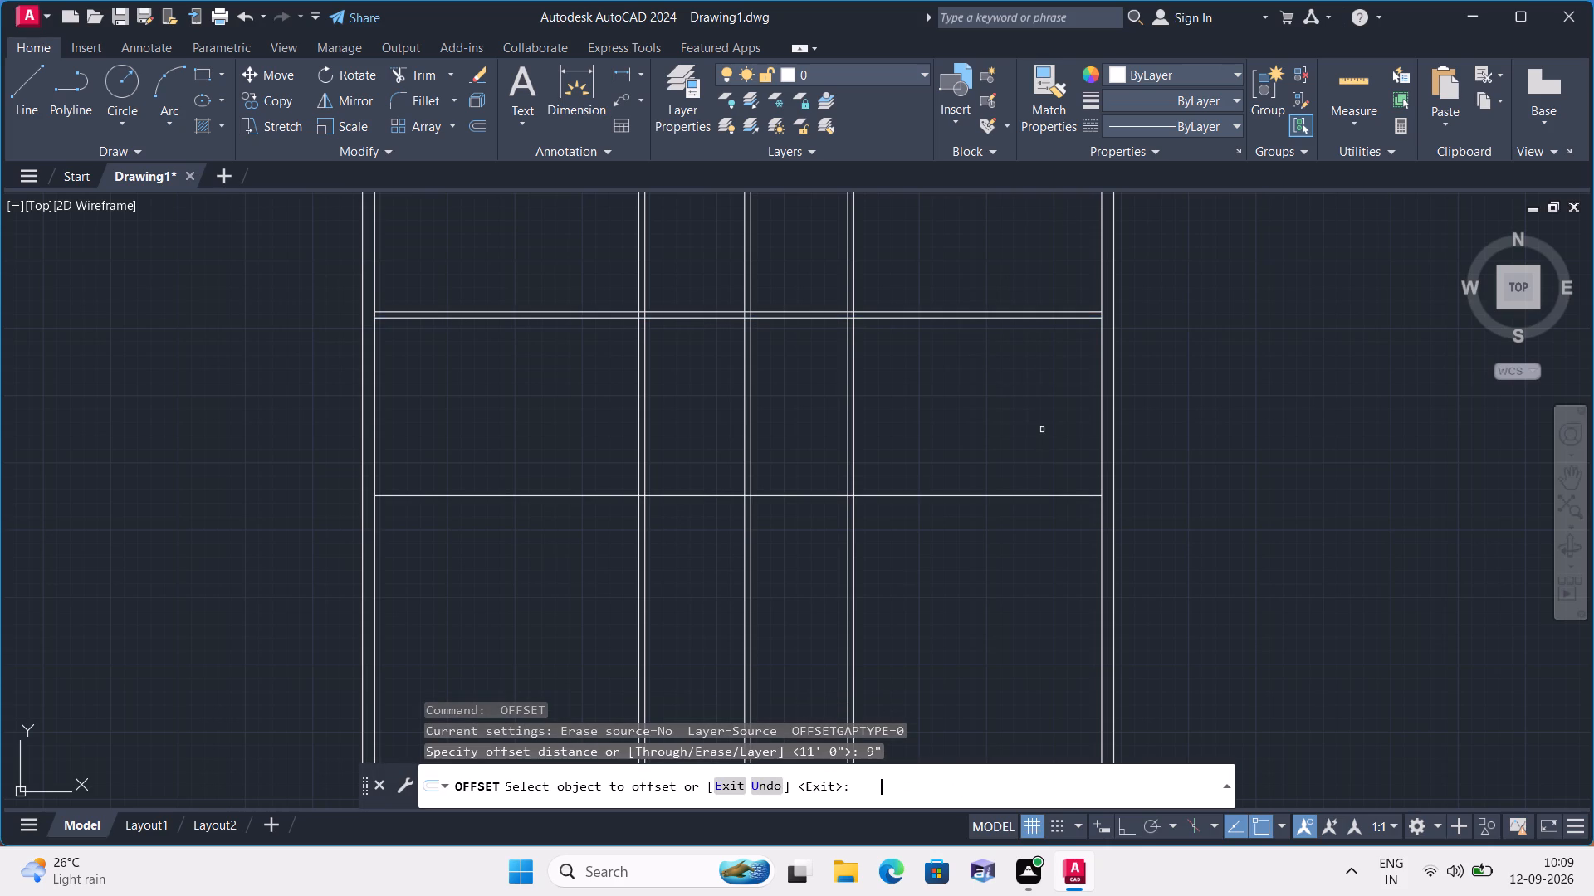
{"action": "left_click", "coordinate": [1019, 495]}
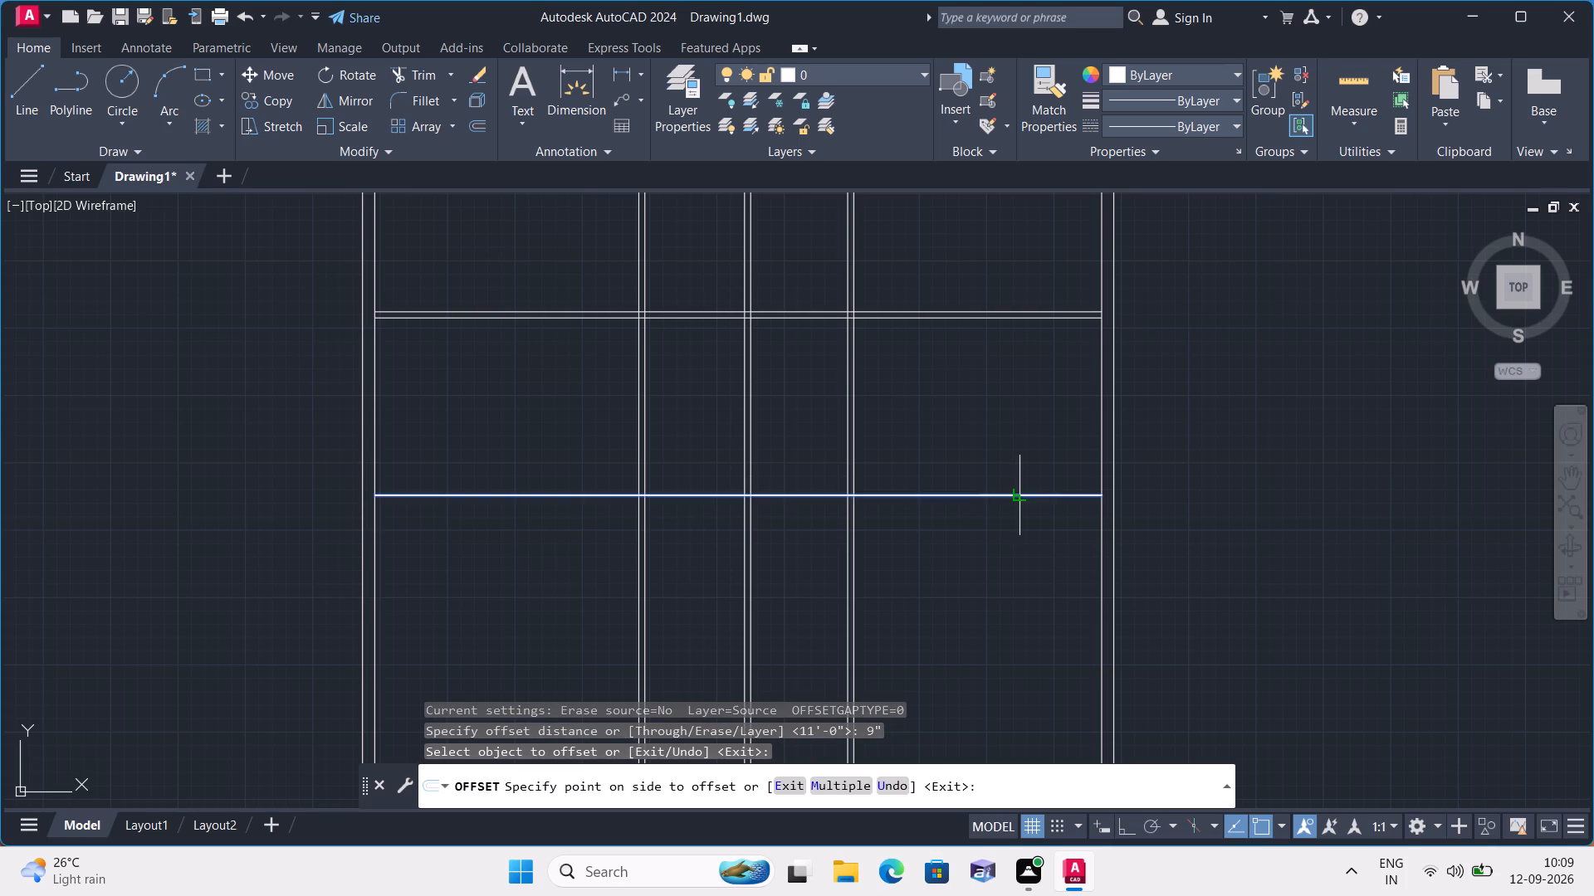
{"action": "left_click", "coordinate": [998, 559]}
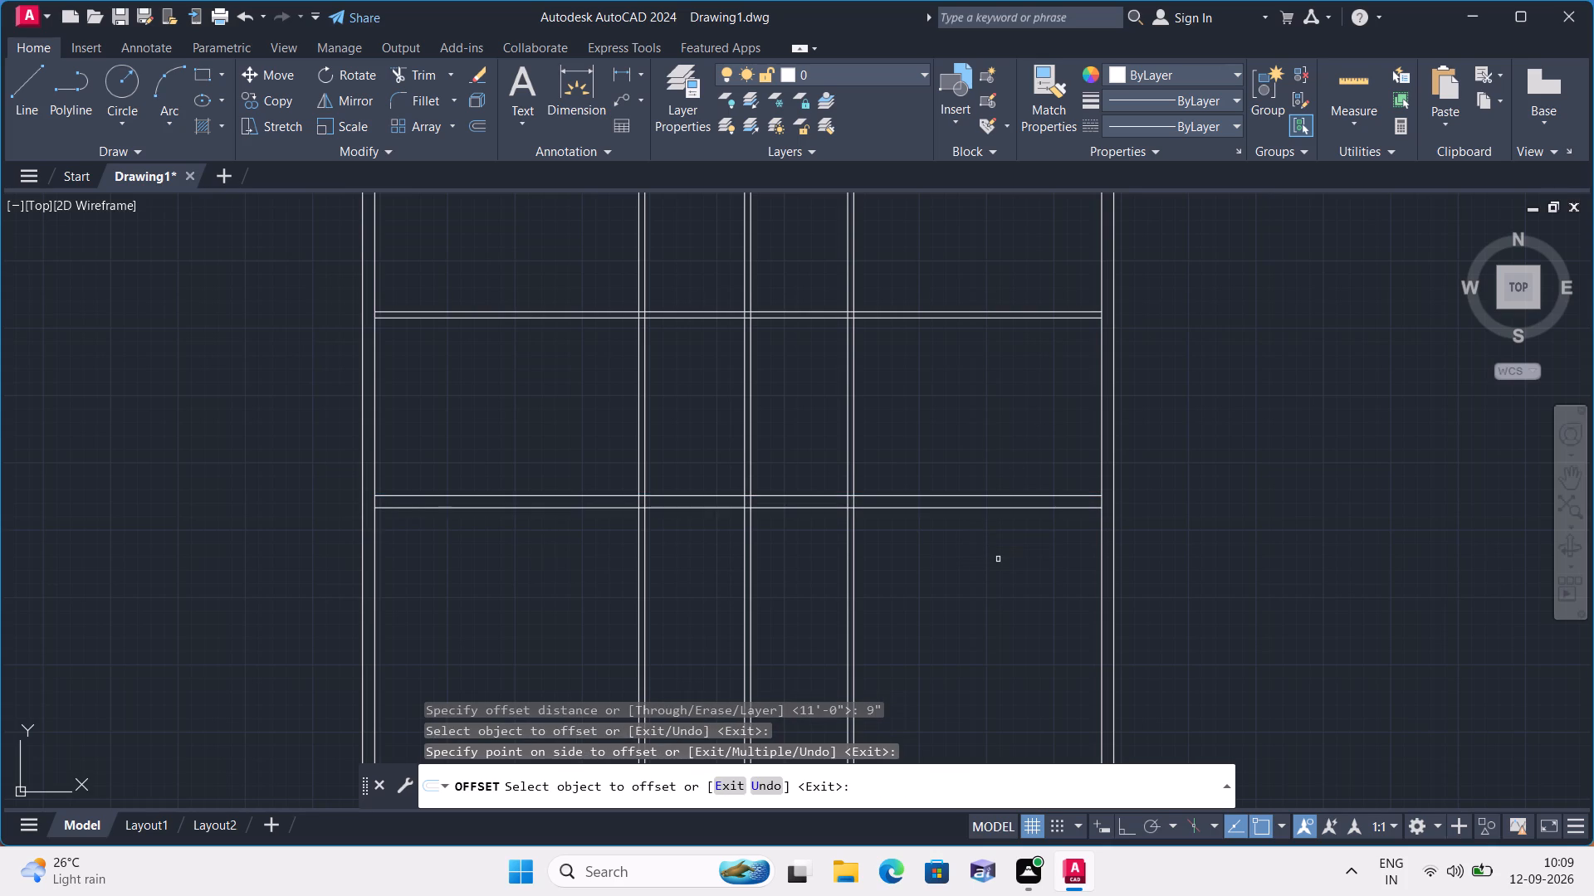
{"action": "key", "text": "space"}
Extend both lines of the bottom 9" wall to the outer lines of the left and right exterior walls.
{"action": "type", "text": "extend"}
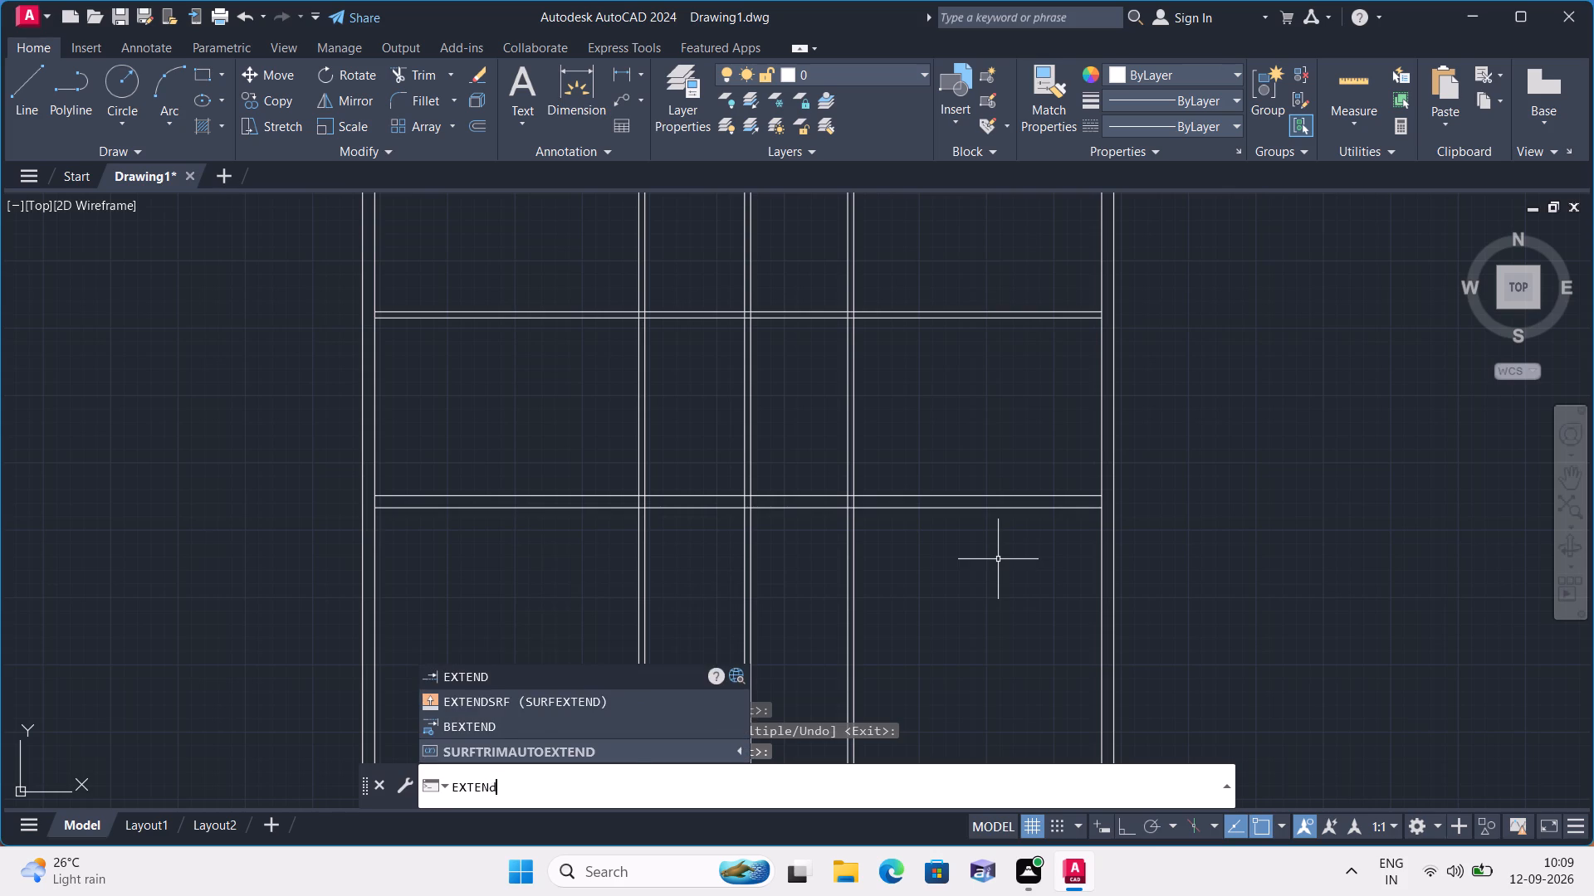
{"action": "key", "text": "space"}
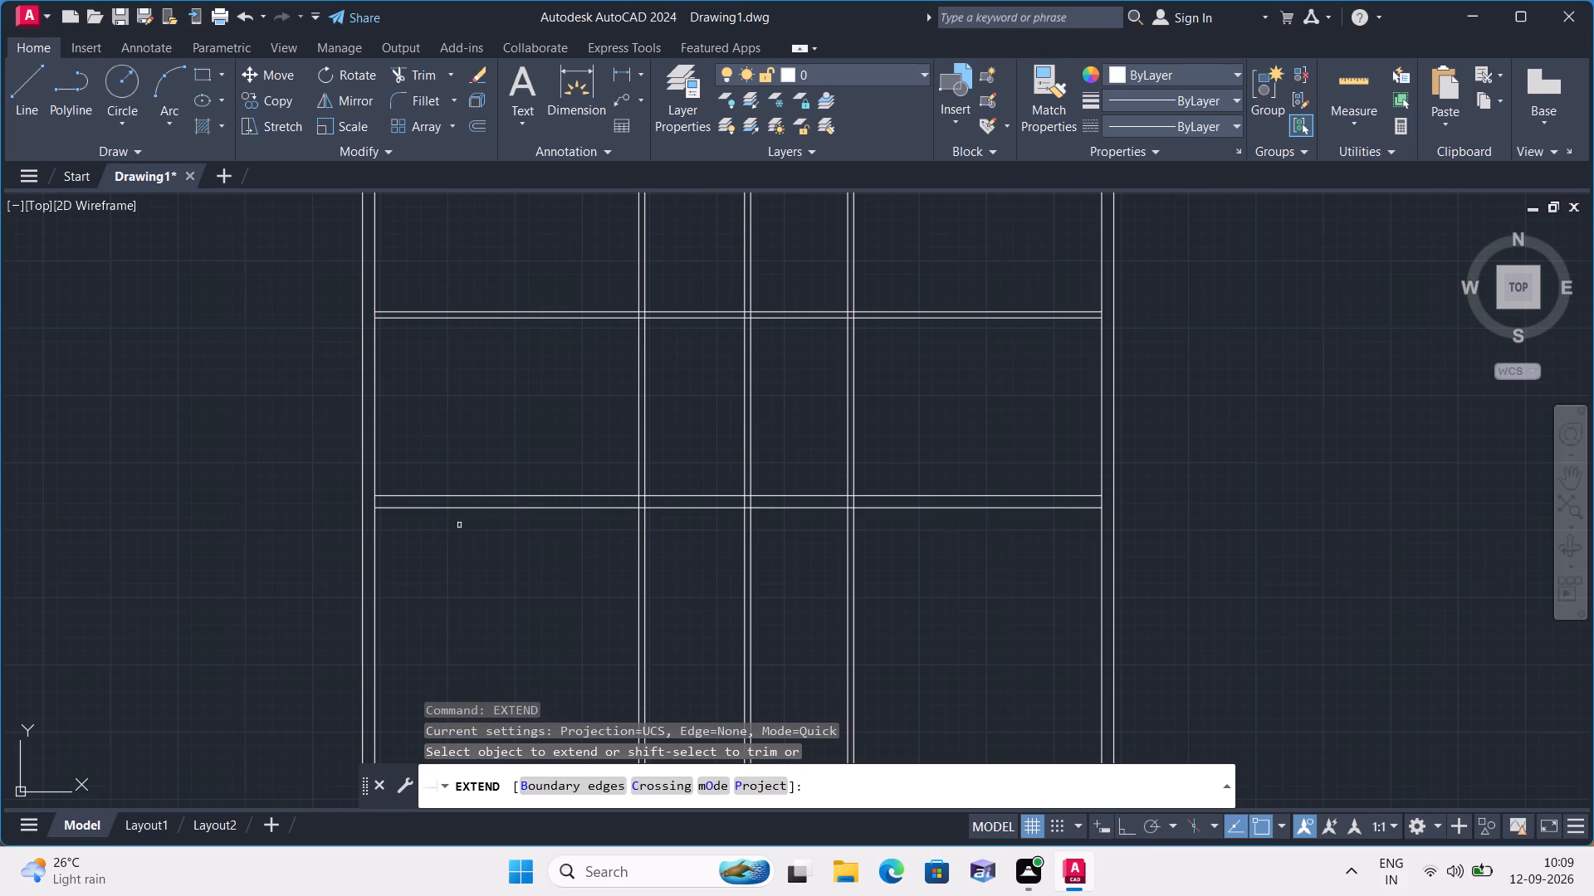
{"action": "left_click", "coordinate": [407, 493]}
{"action": "left_click", "coordinate": [403, 509]}
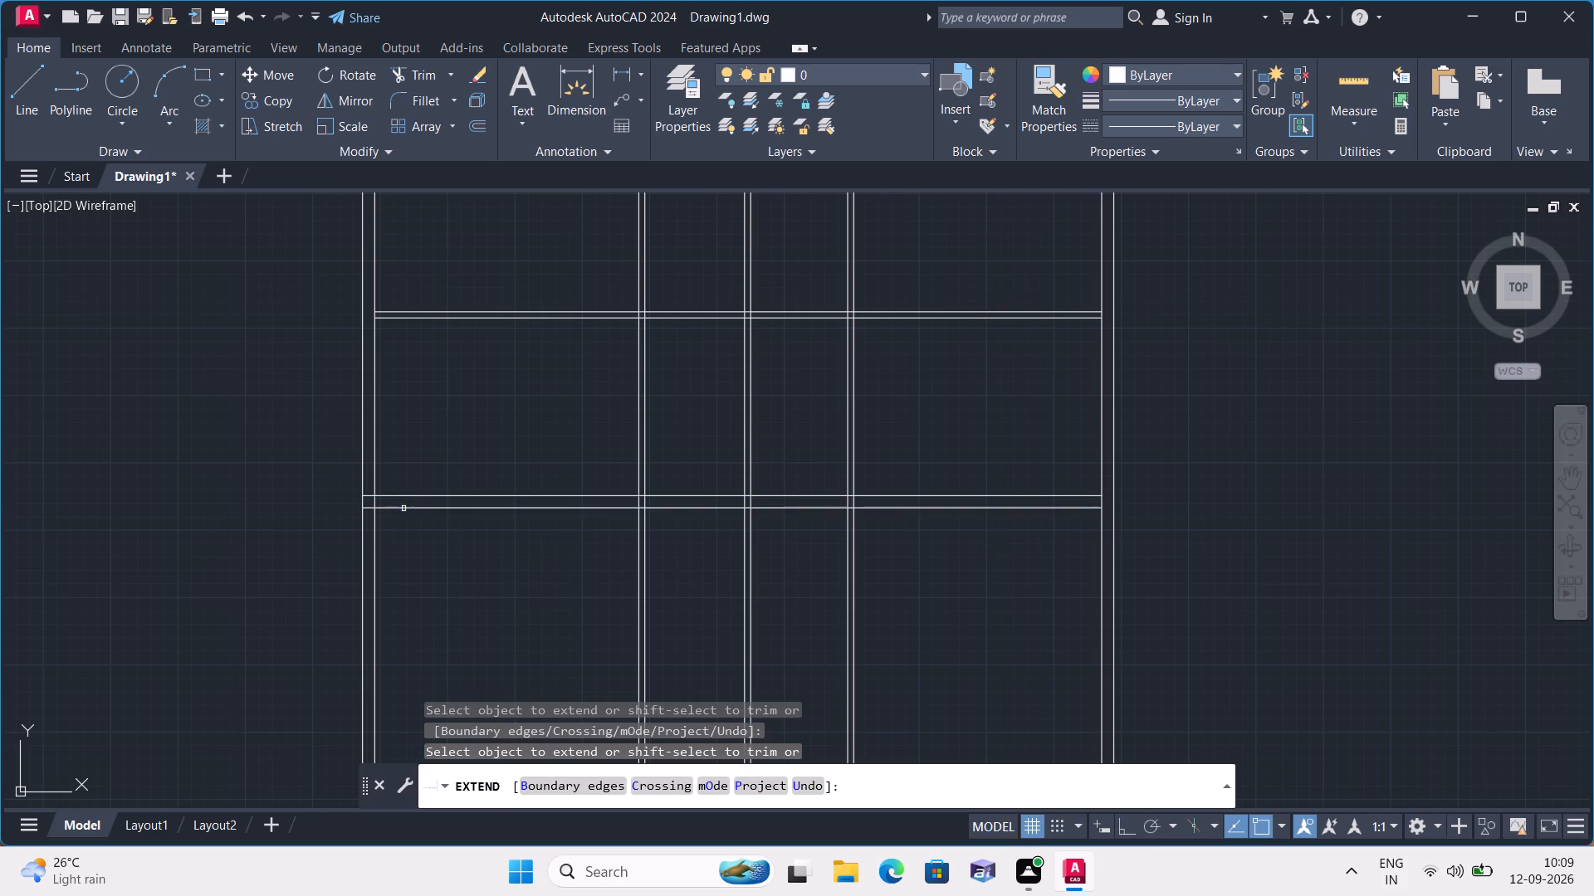
{"action": "left_click", "coordinate": [1074, 498]}
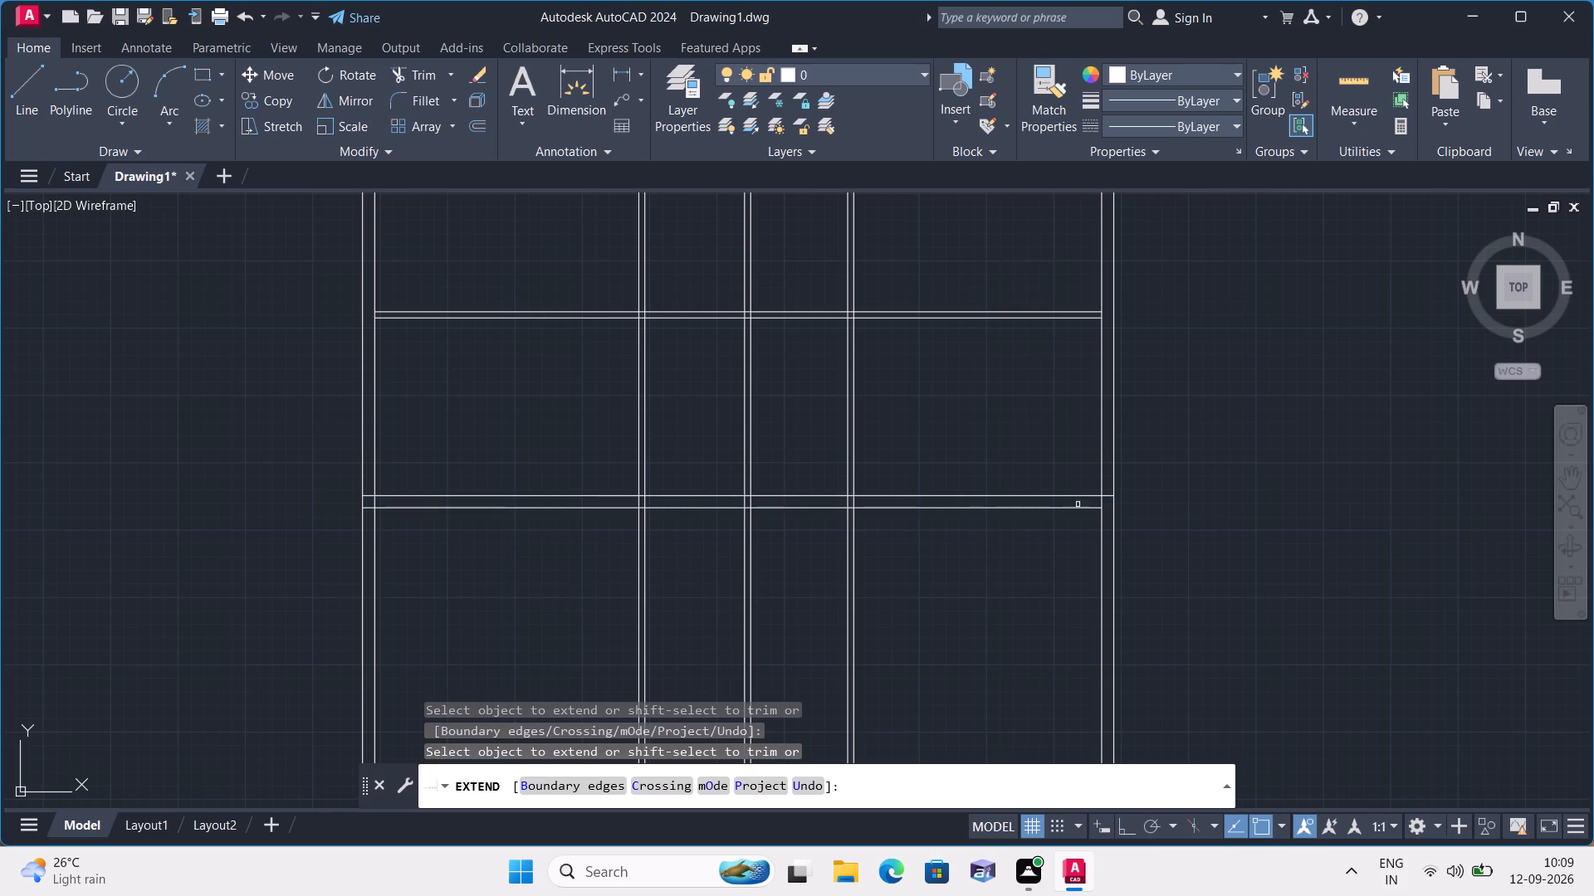
{"action": "left_click", "coordinate": [1083, 508]}
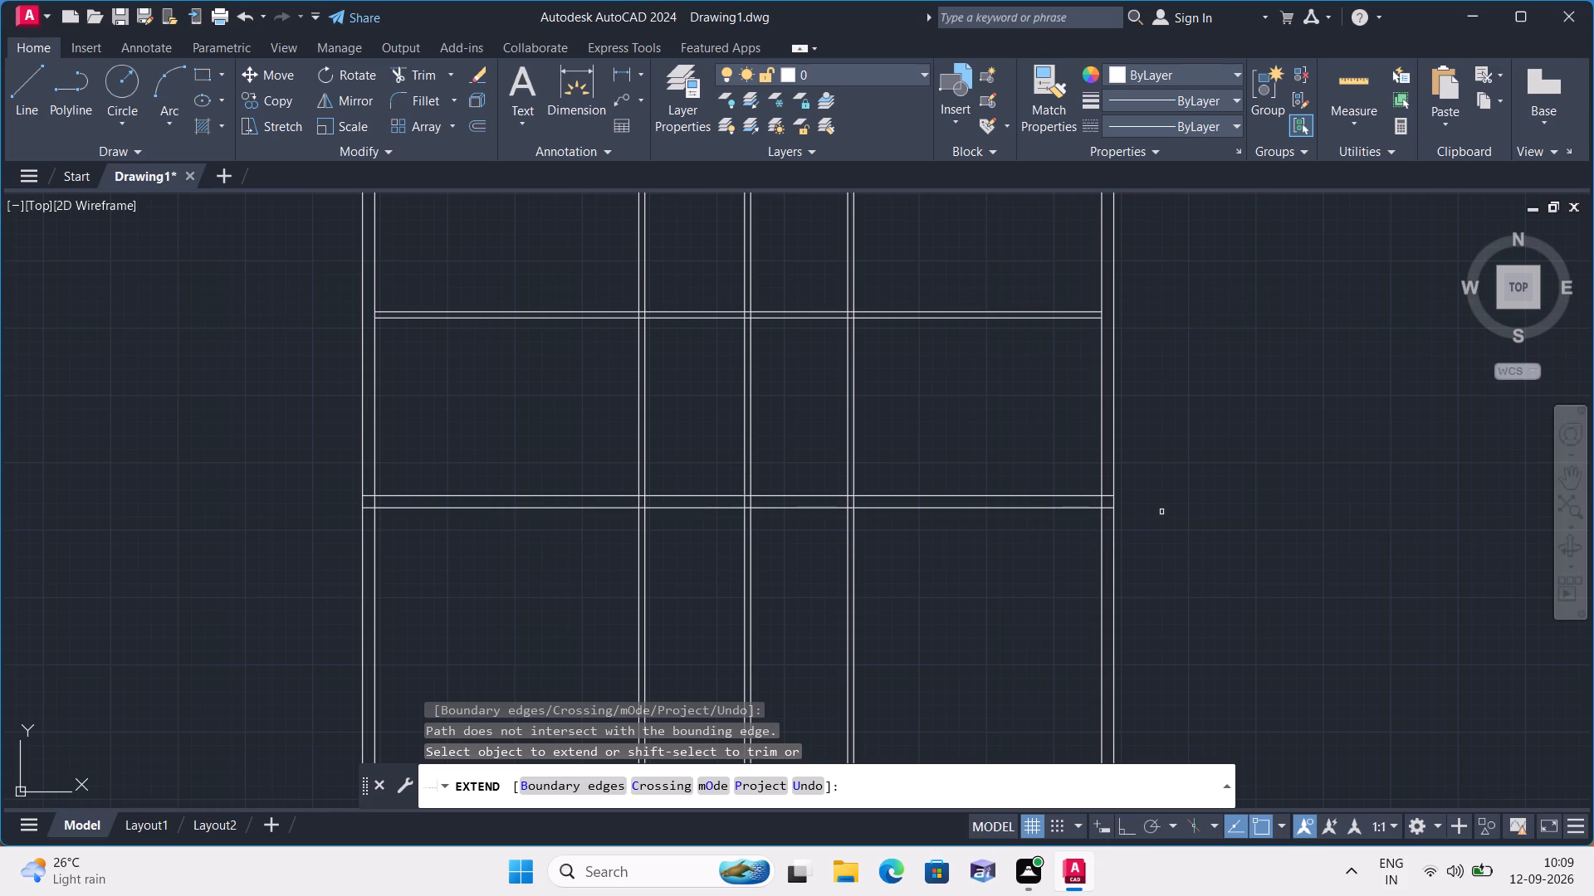
{"action": "key", "text": "space"}
Trim all vertical wall and partition lines extending below the bottom exterior wall.
{"action": "type", "text": "trim"}
{"action": "key", "text": "space"}
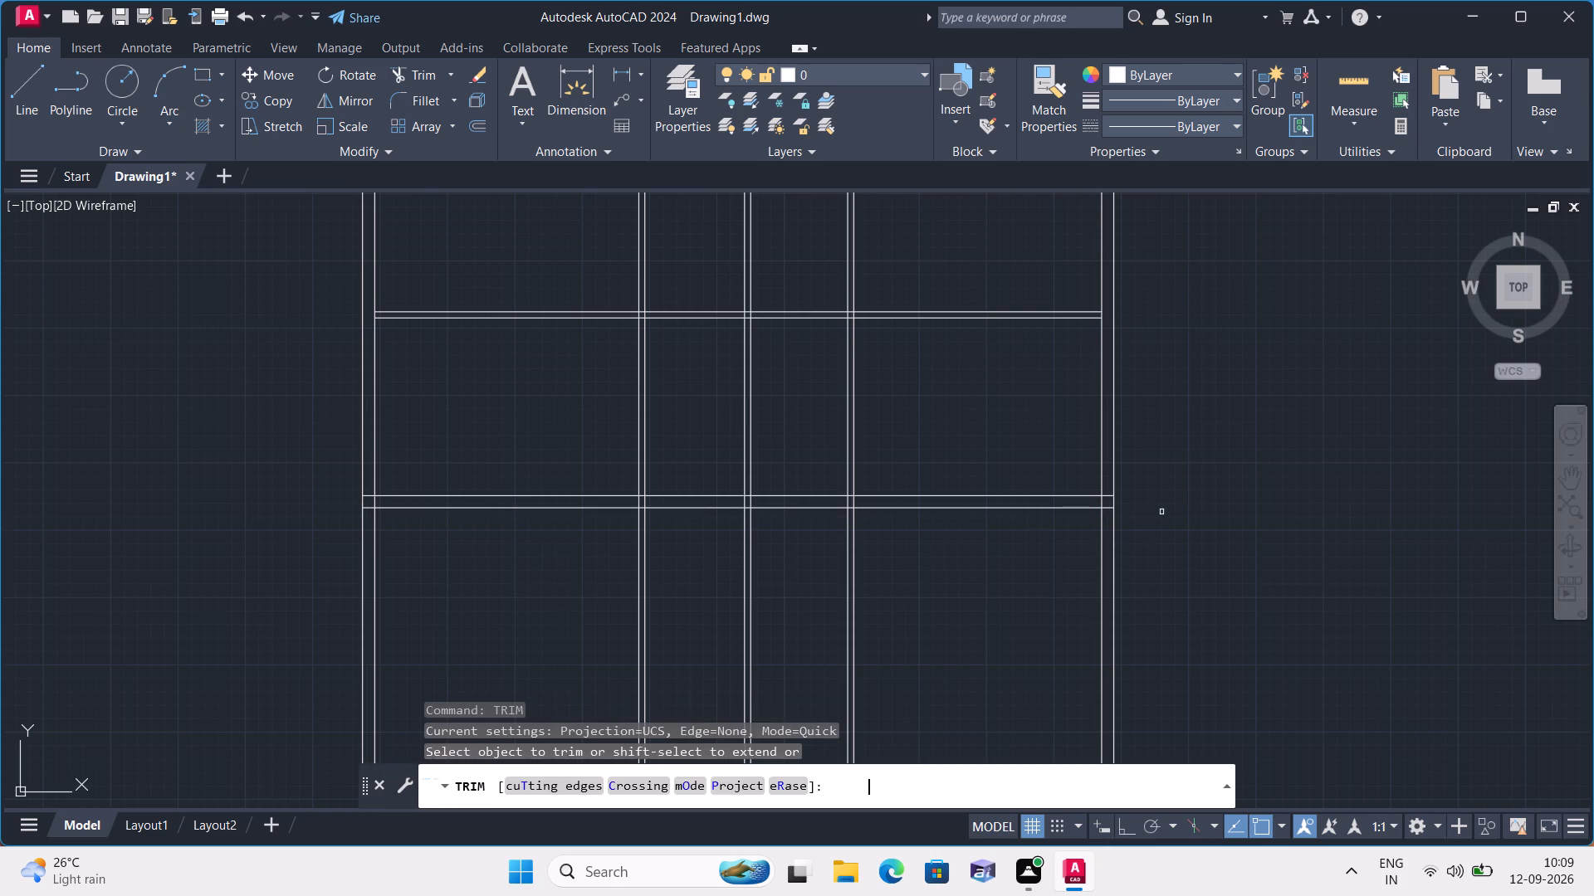
{"action": "left_click_drag", "start_coordinate": [276, 608], "coordinate": [283, 608]}
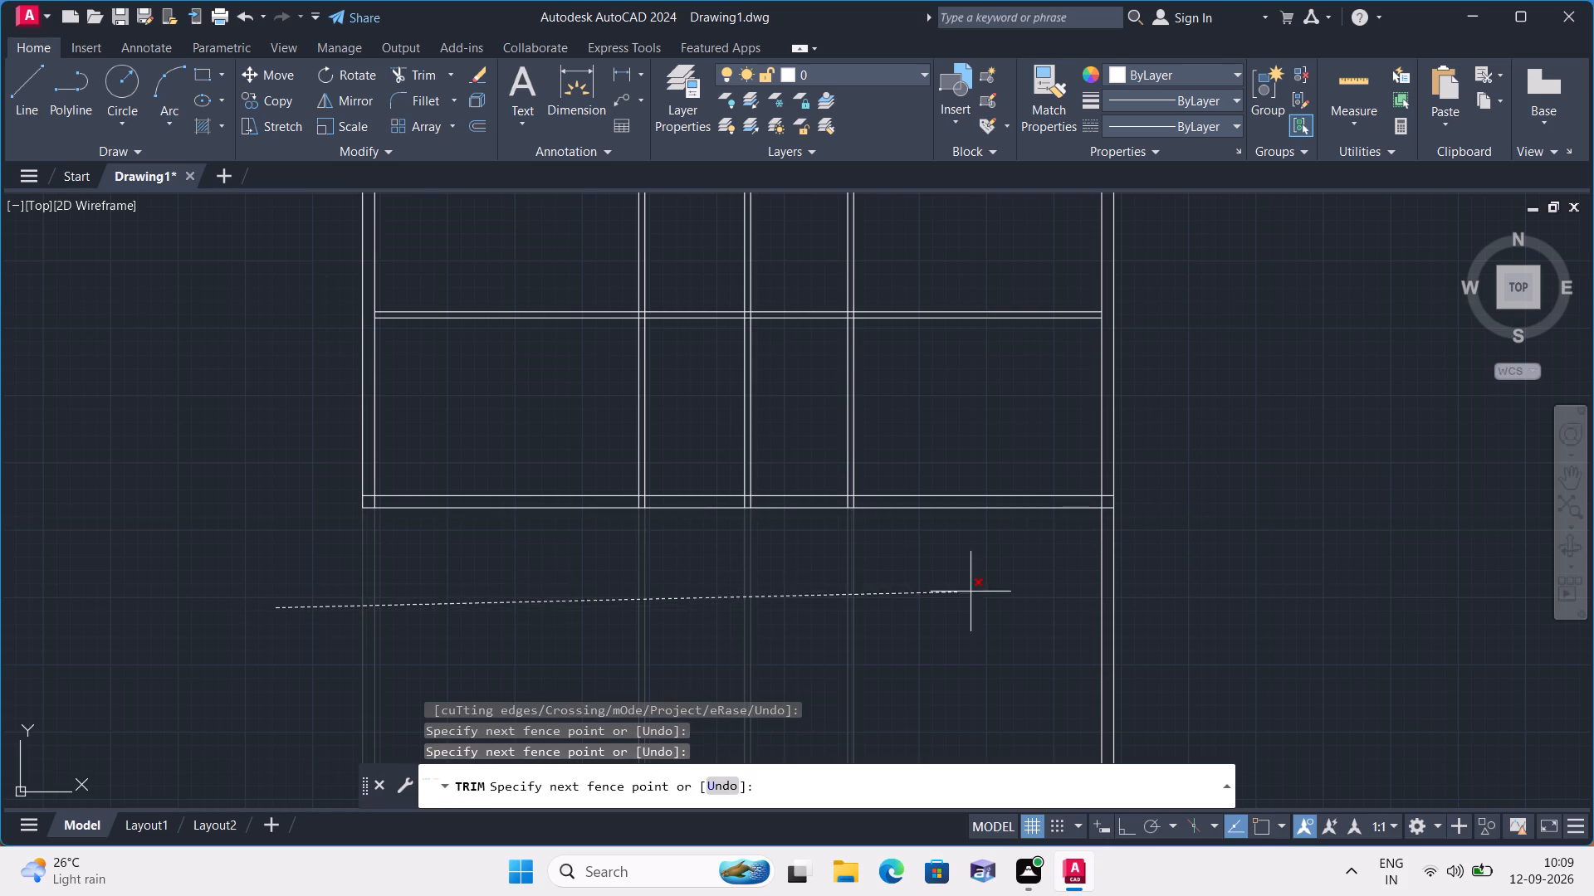
{"action": "left_click", "coordinate": [1171, 570]}
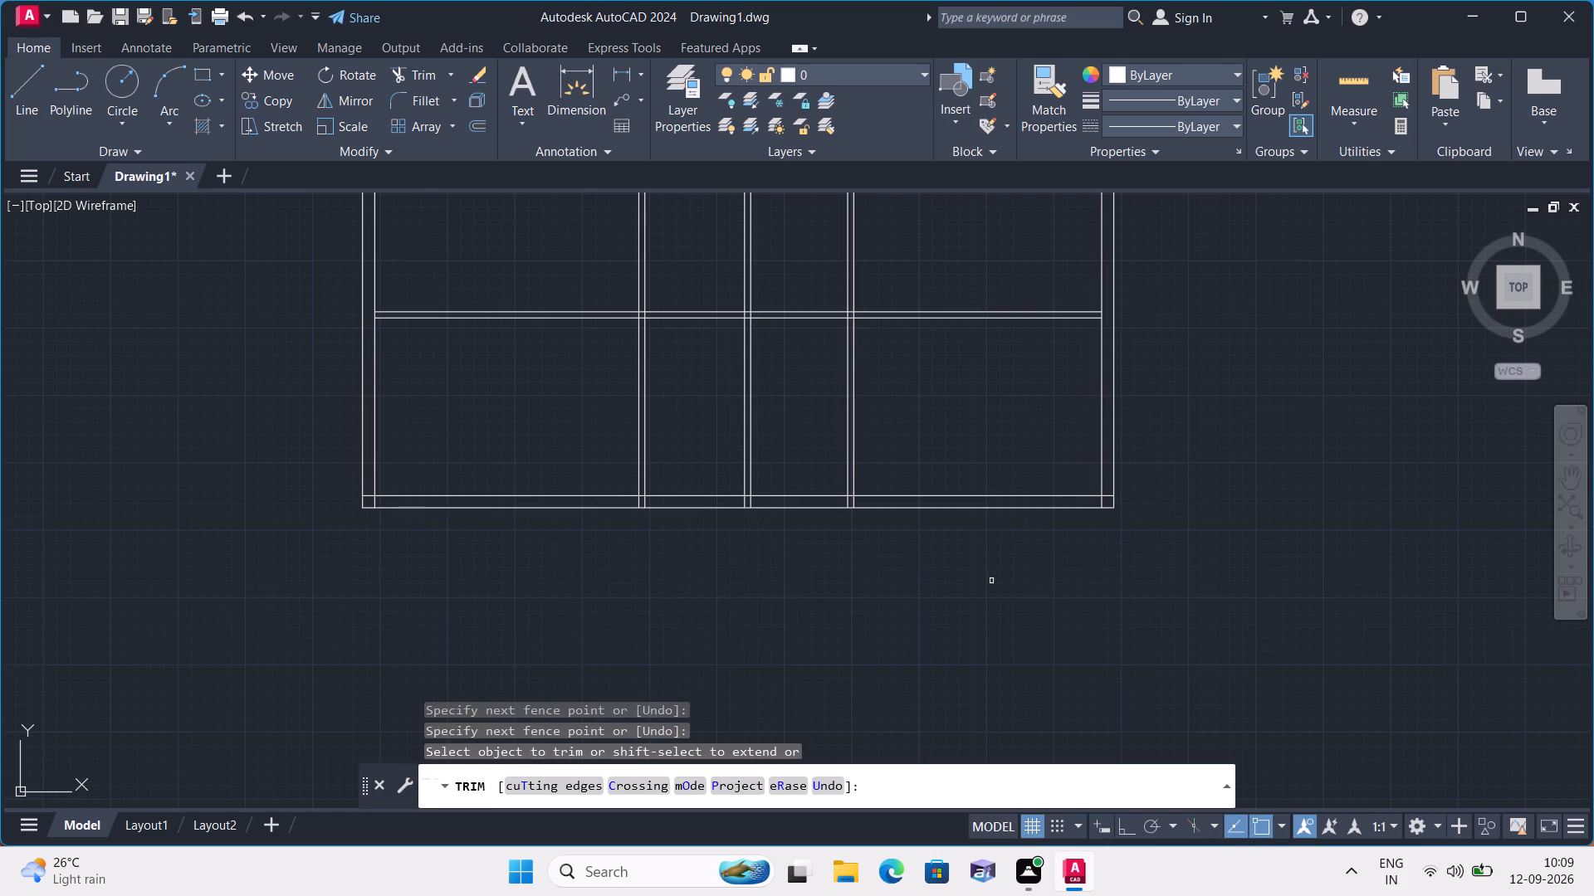
Trim the overlapping inner wall lines at the plan's bottom-left exterior corner.
{"action": "scroll", "coordinate": [286, 491], "scroll_direction": "down", "scroll_amount": 1}
{"action": "middle_click_drag", "start_coordinate": [280, 488], "coordinate": [282, 497]}
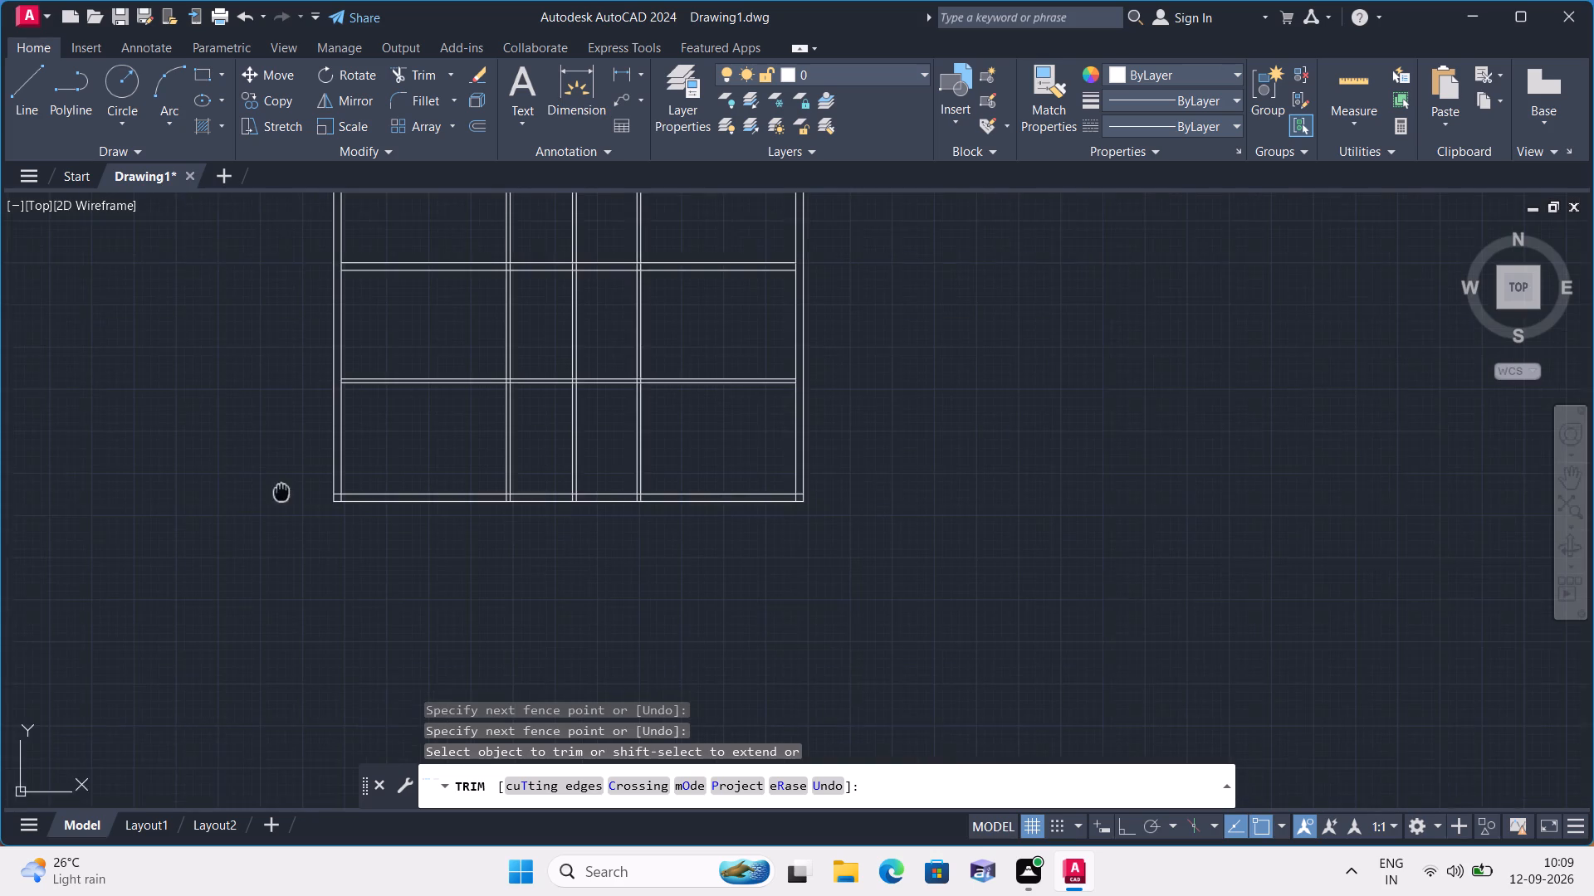
{"action": "middle_click_drag", "start_coordinate": [282, 497], "coordinate": [338, 644]}
{"action": "scroll", "coordinate": [394, 562], "scroll_direction": "up", "scroll_amount": 1}
{"action": "scroll", "coordinate": [373, 680], "scroll_direction": "up", "scroll_amount": 1}
{"action": "middle_click_drag", "start_coordinate": [375, 681], "coordinate": [364, 673]}
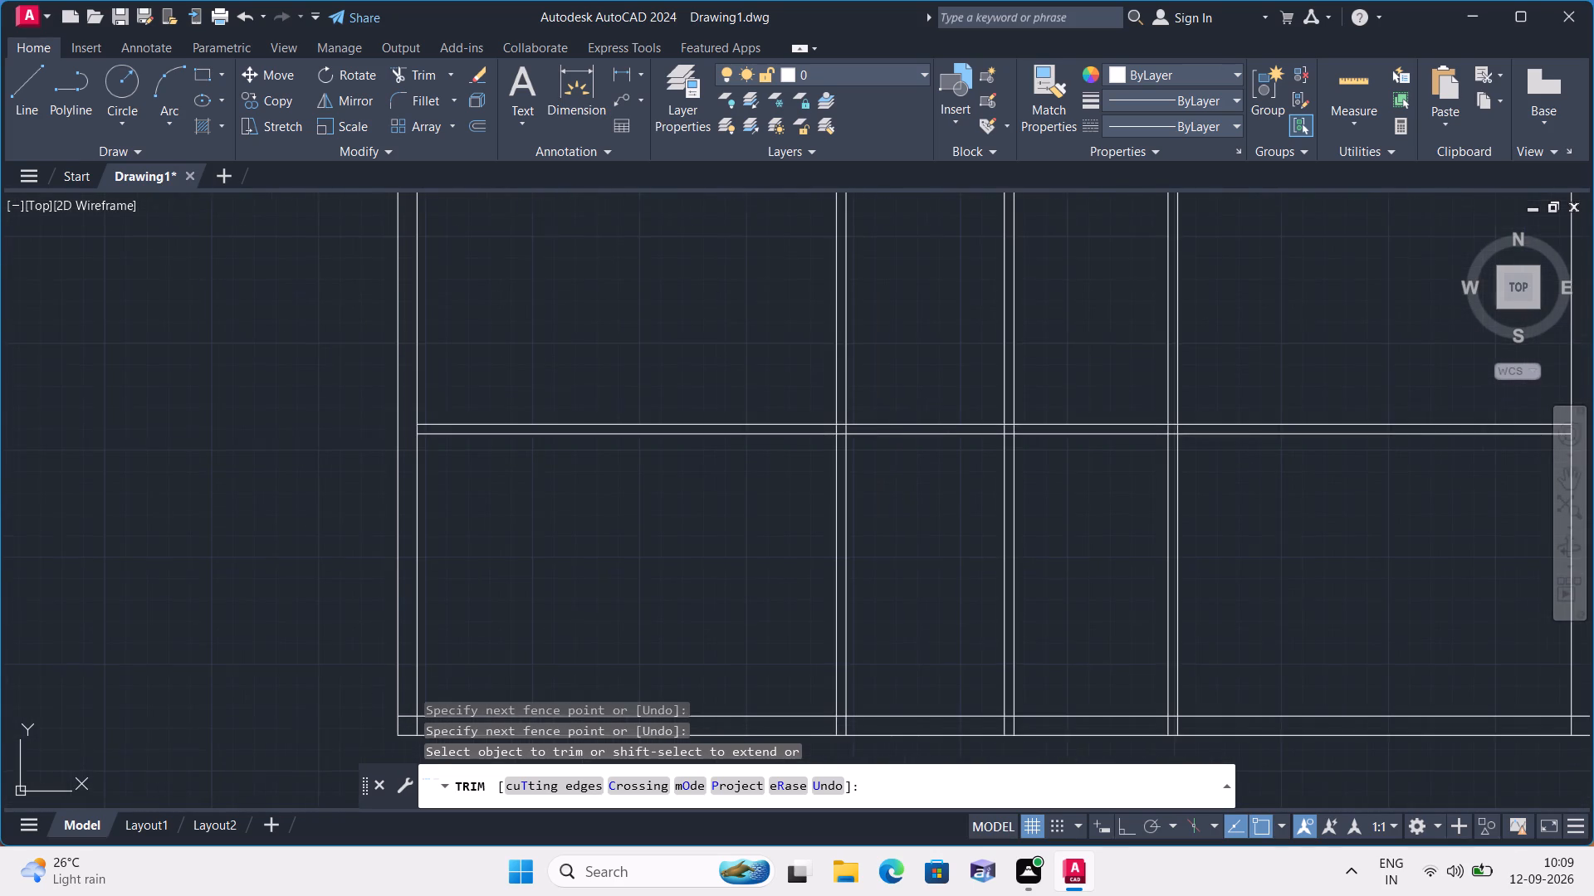
{"action": "middle_click_drag", "start_coordinate": [364, 673], "coordinate": [340, 455]}
{"action": "scroll", "coordinate": [356, 511], "scroll_direction": "up", "scroll_amount": 2}
{"action": "left_click", "coordinate": [408, 436]}
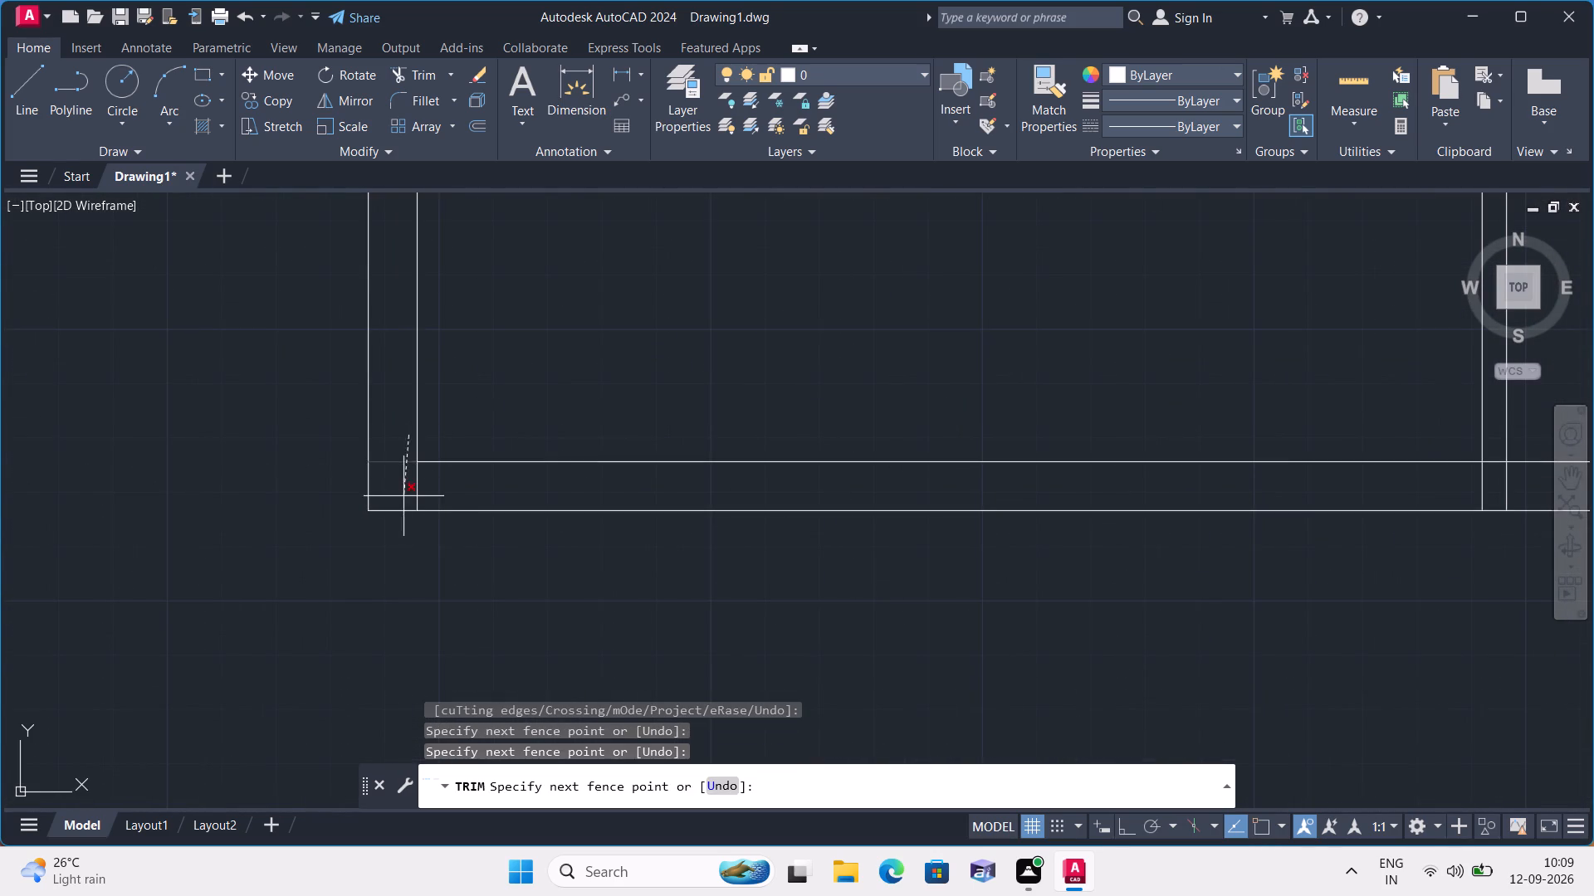
{"action": "left_click", "coordinate": [394, 469]}
{"action": "left_click", "coordinate": [408, 479]}
{"action": "left_click", "coordinate": [447, 485]}
Trim the junction of the leftmost vertical partition with the bottom wall into an open T-junction.
{"action": "scroll", "coordinate": [447, 485], "scroll_direction": "down", "scroll_amount": 3}
{"action": "scroll", "coordinate": [759, 504], "scroll_direction": "up", "scroll_amount": 3}
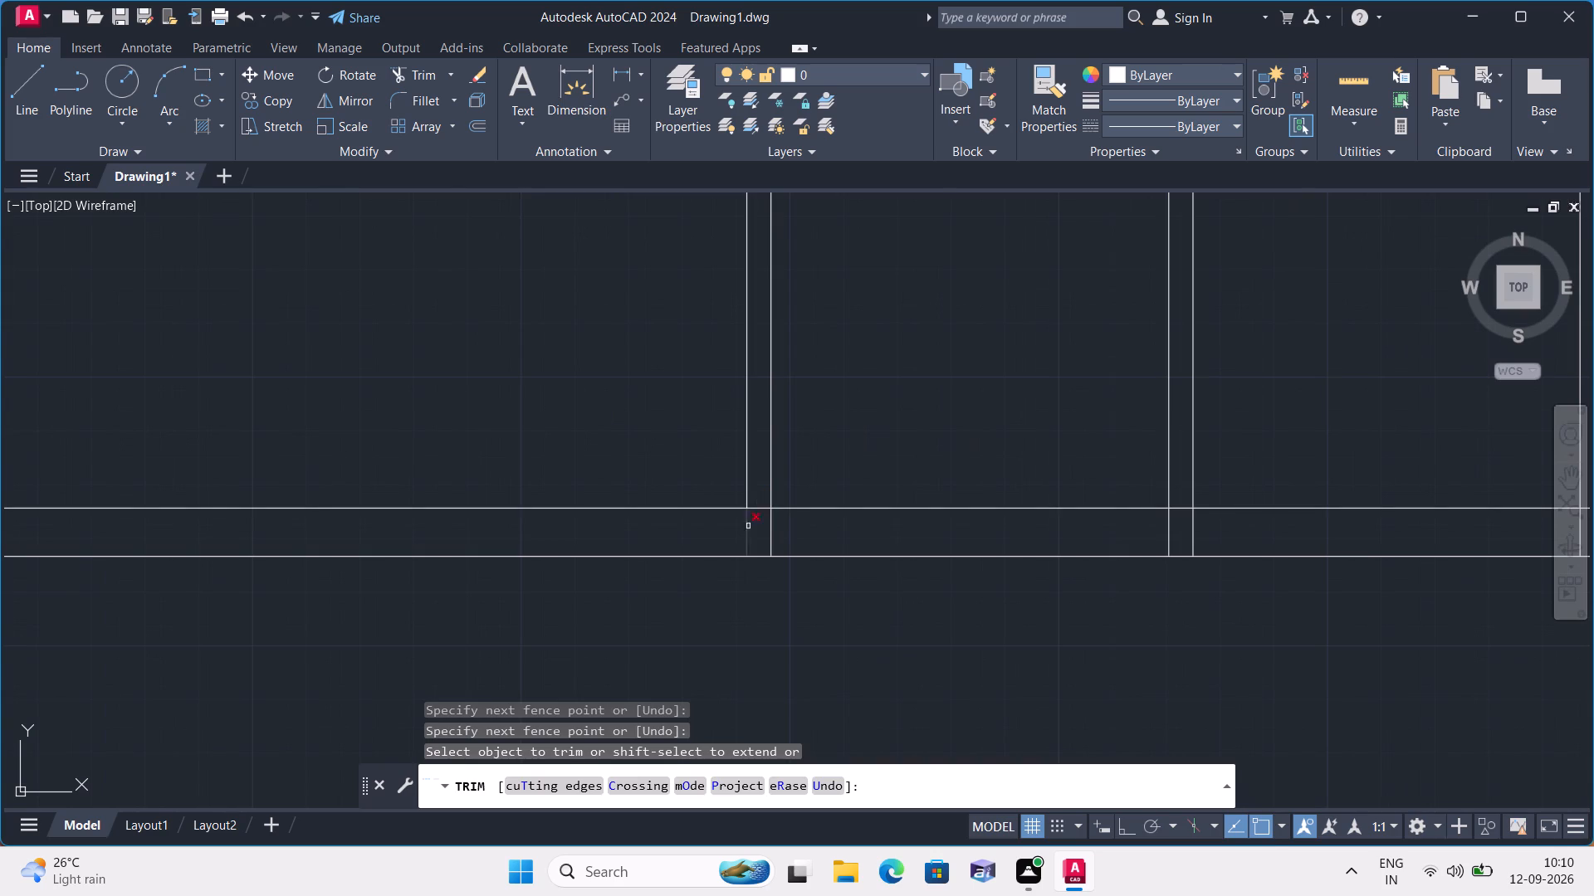
{"action": "left_click", "coordinate": [732, 535]}
{"action": "left_click", "coordinate": [795, 536]}
{"action": "left_click", "coordinate": [761, 501]}
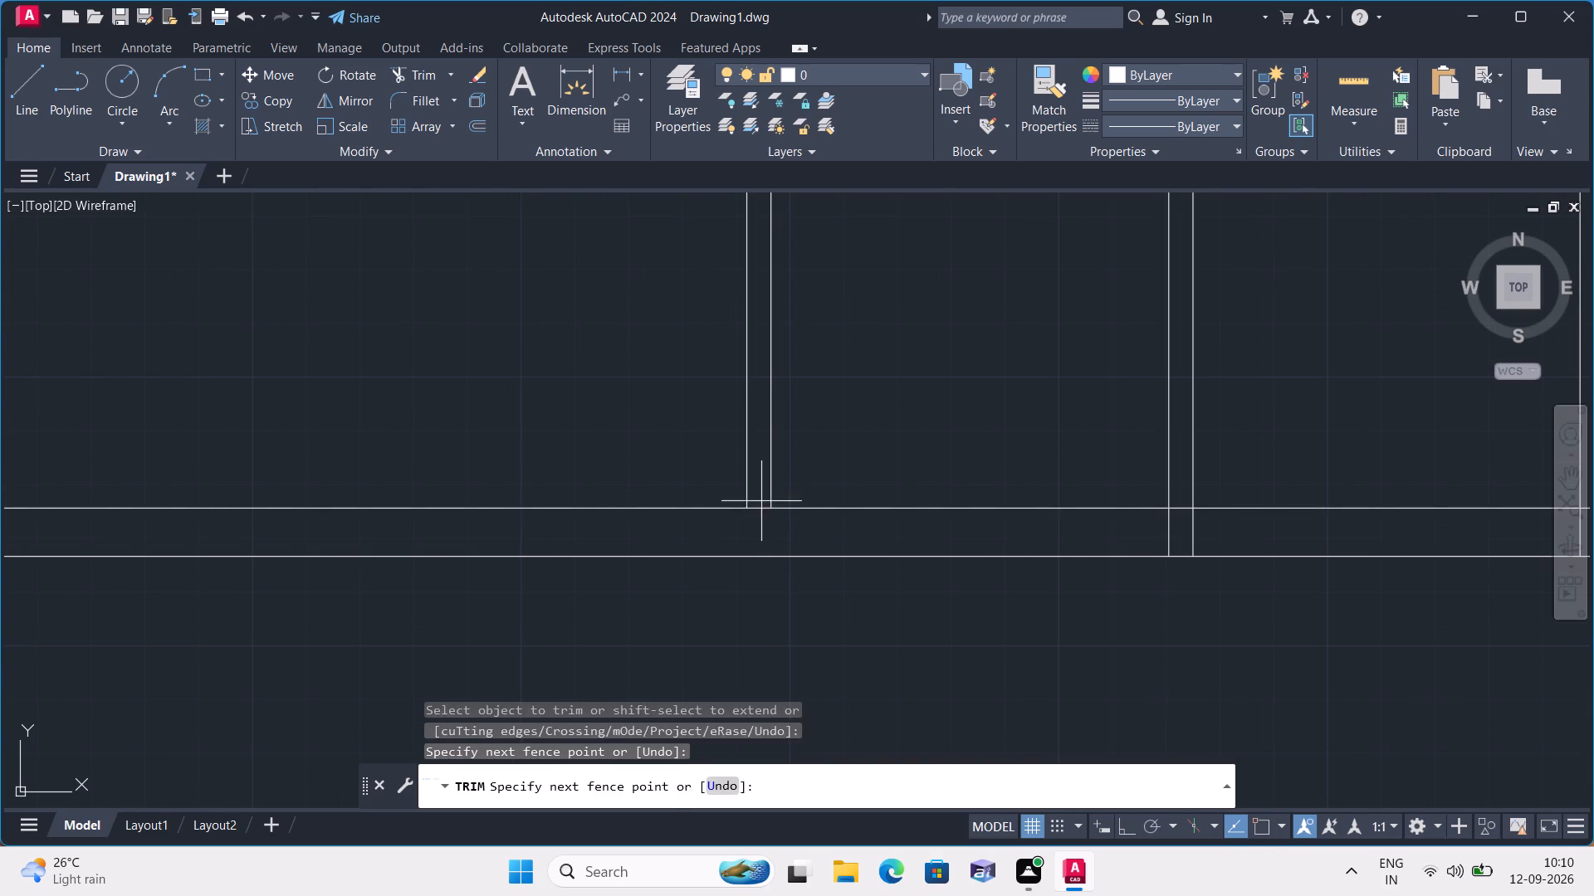
{"action": "left_click", "coordinate": [764, 519]}
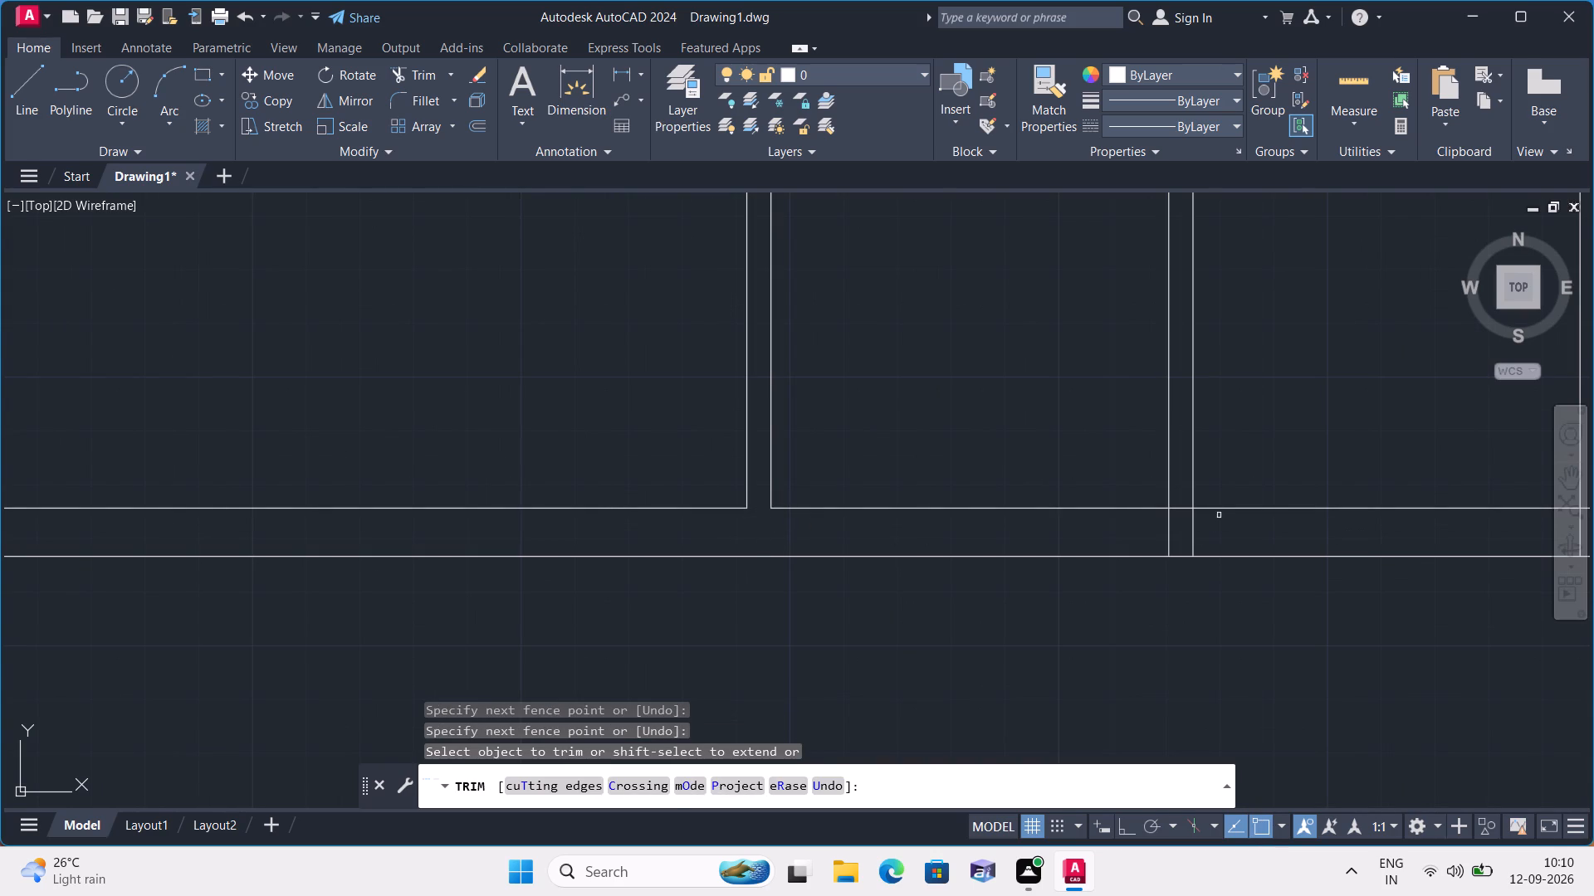
Trim the junction of the central vertical partition with the bottom wall into an open T-junction.
{"action": "left_click", "coordinate": [1182, 501]}
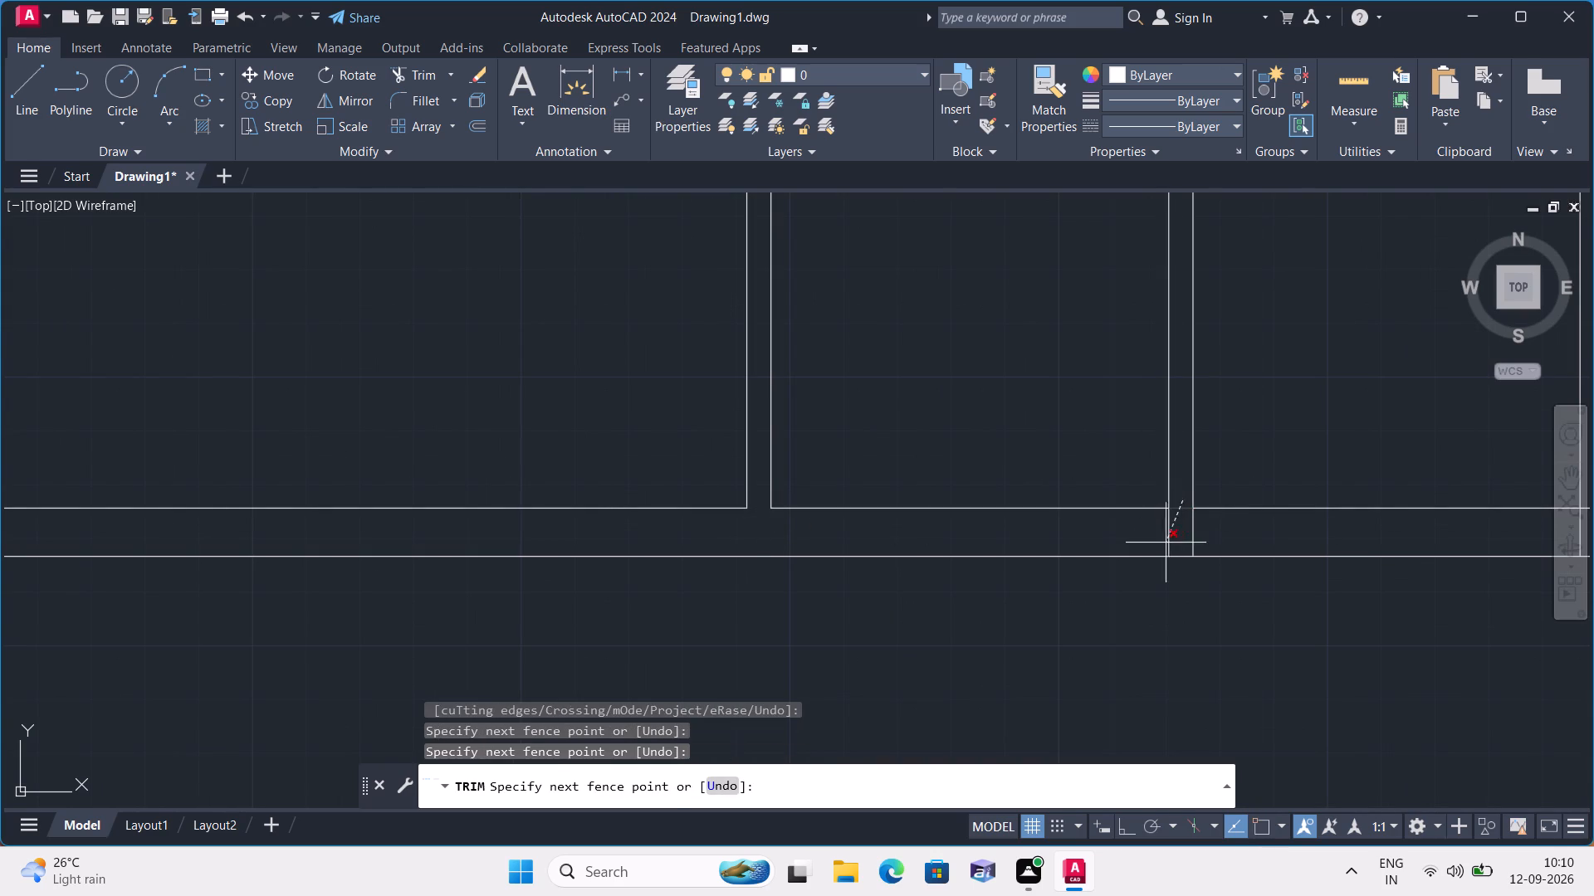
{"action": "left_click", "coordinate": [1160, 544]}
{"action": "left_click_drag", "start_coordinate": [1161, 542], "coordinate": [1185, 541]}
{"action": "left_click", "coordinate": [1227, 538]}
{"action": "left_click", "coordinate": [1172, 538]}
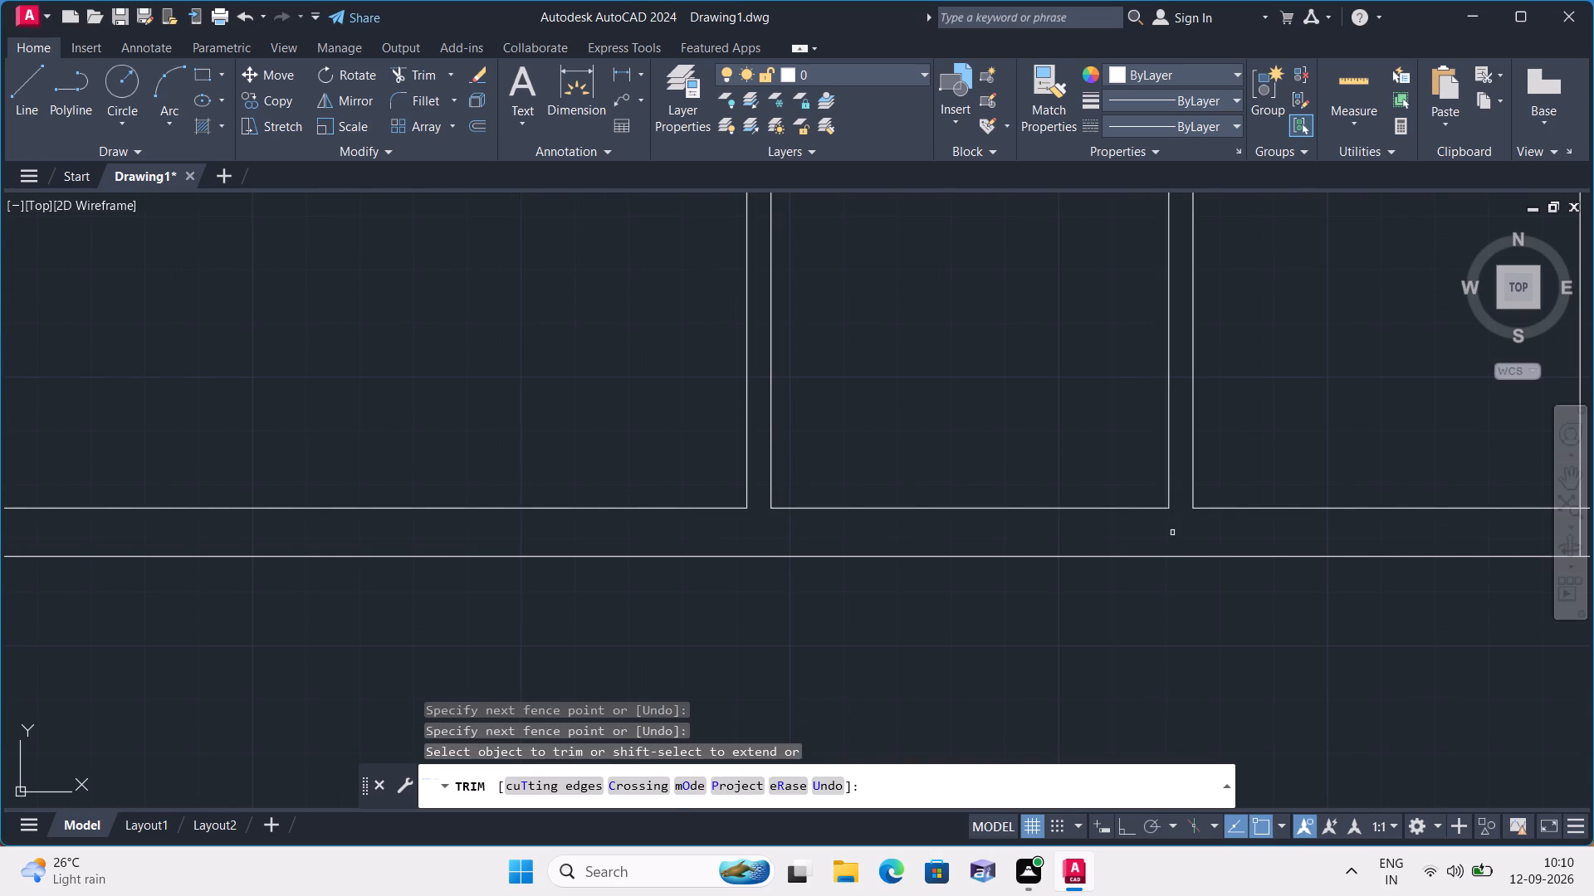
Trim the junction of the rightmost vertical partition with the bottom wall into an open T-junction.
{"action": "scroll", "coordinate": [1171, 540], "scroll_direction": "down", "scroll_amount": 3}
{"action": "middle_click_drag", "start_coordinate": [1204, 575], "coordinate": [923, 617]}
{"action": "scroll", "coordinate": [1017, 582], "scroll_direction": "up", "scroll_amount": 4}
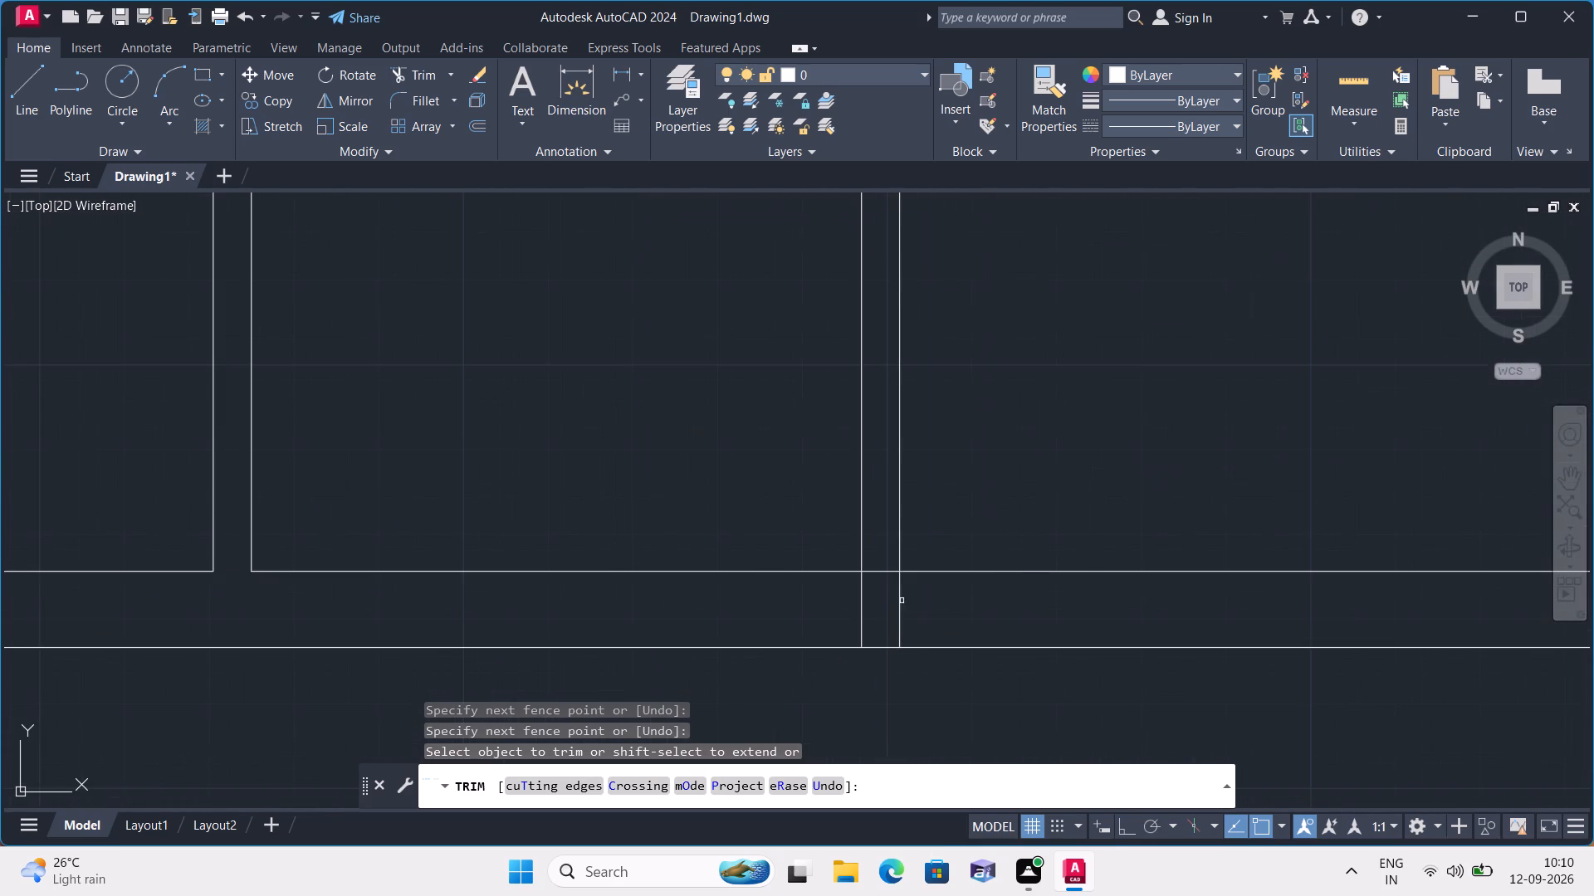
{"action": "left_click", "coordinate": [806, 614]}
{"action": "left_click", "coordinate": [989, 625]}
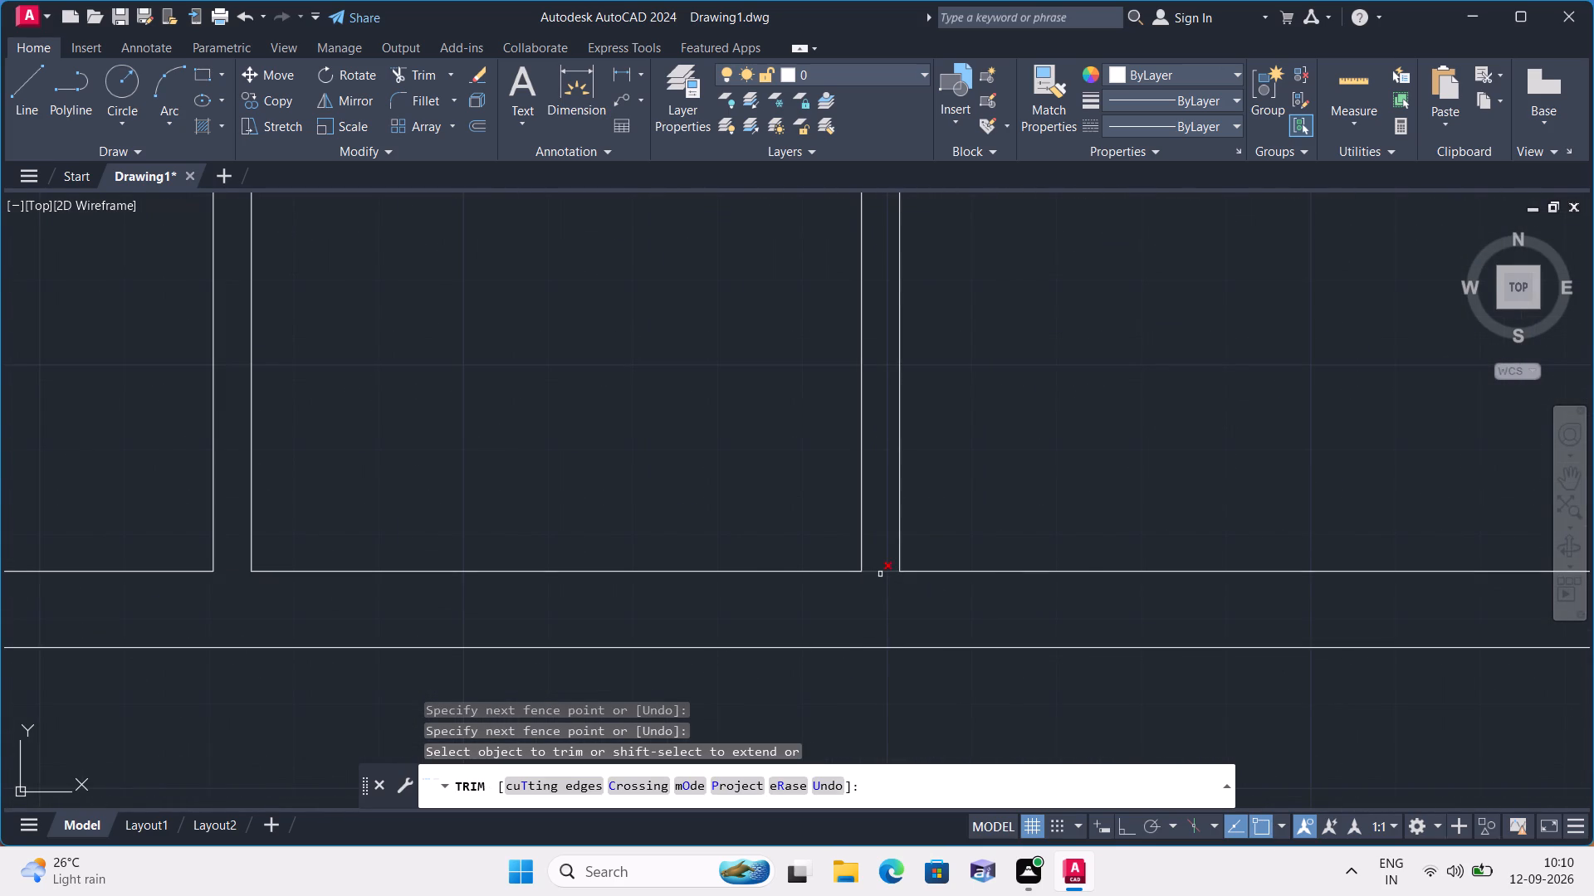
{"action": "left_click", "coordinate": [880, 573]}
Trim the overlapping inner wall lines at the plan's bottom-right exterior corner, keeping the outer wall line.
{"action": "scroll", "coordinate": [921, 597], "scroll_direction": "down", "scroll_amount": 2}
{"action": "scroll", "coordinate": [1312, 611], "scroll_direction": "down", "scroll_amount": 2}
{"action": "middle_click_drag", "start_coordinate": [1312, 658], "coordinate": [1263, 658]}
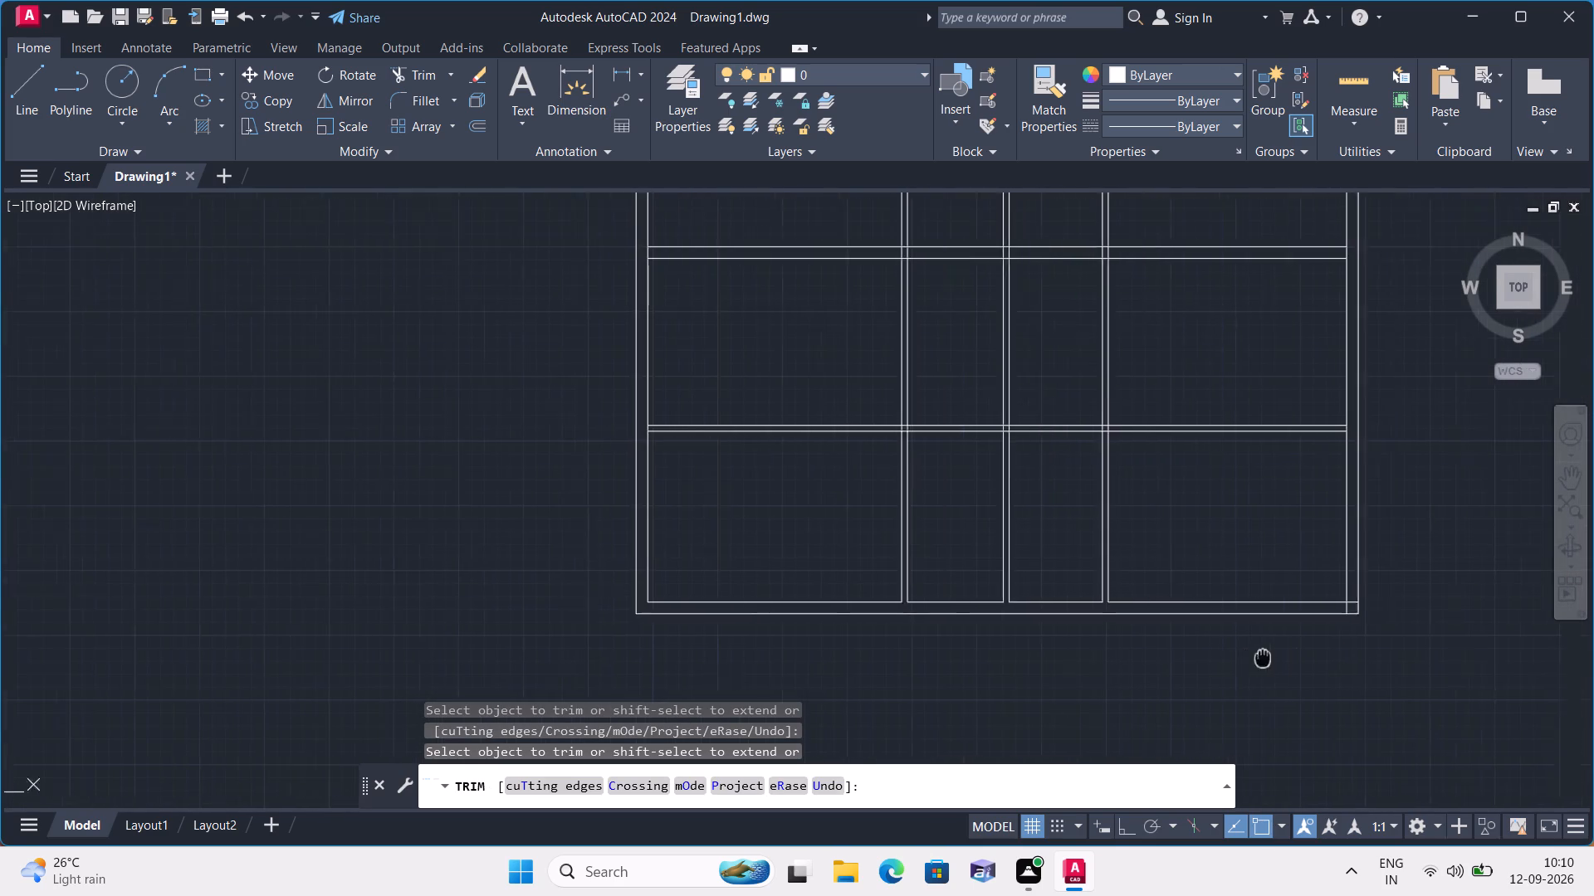
{"action": "middle_click_drag", "start_coordinate": [1263, 658], "coordinate": [1015, 668]}
{"action": "scroll", "coordinate": [1117, 609], "scroll_direction": "up", "scroll_amount": 3}
{"action": "left_click", "coordinate": [1049, 626]}
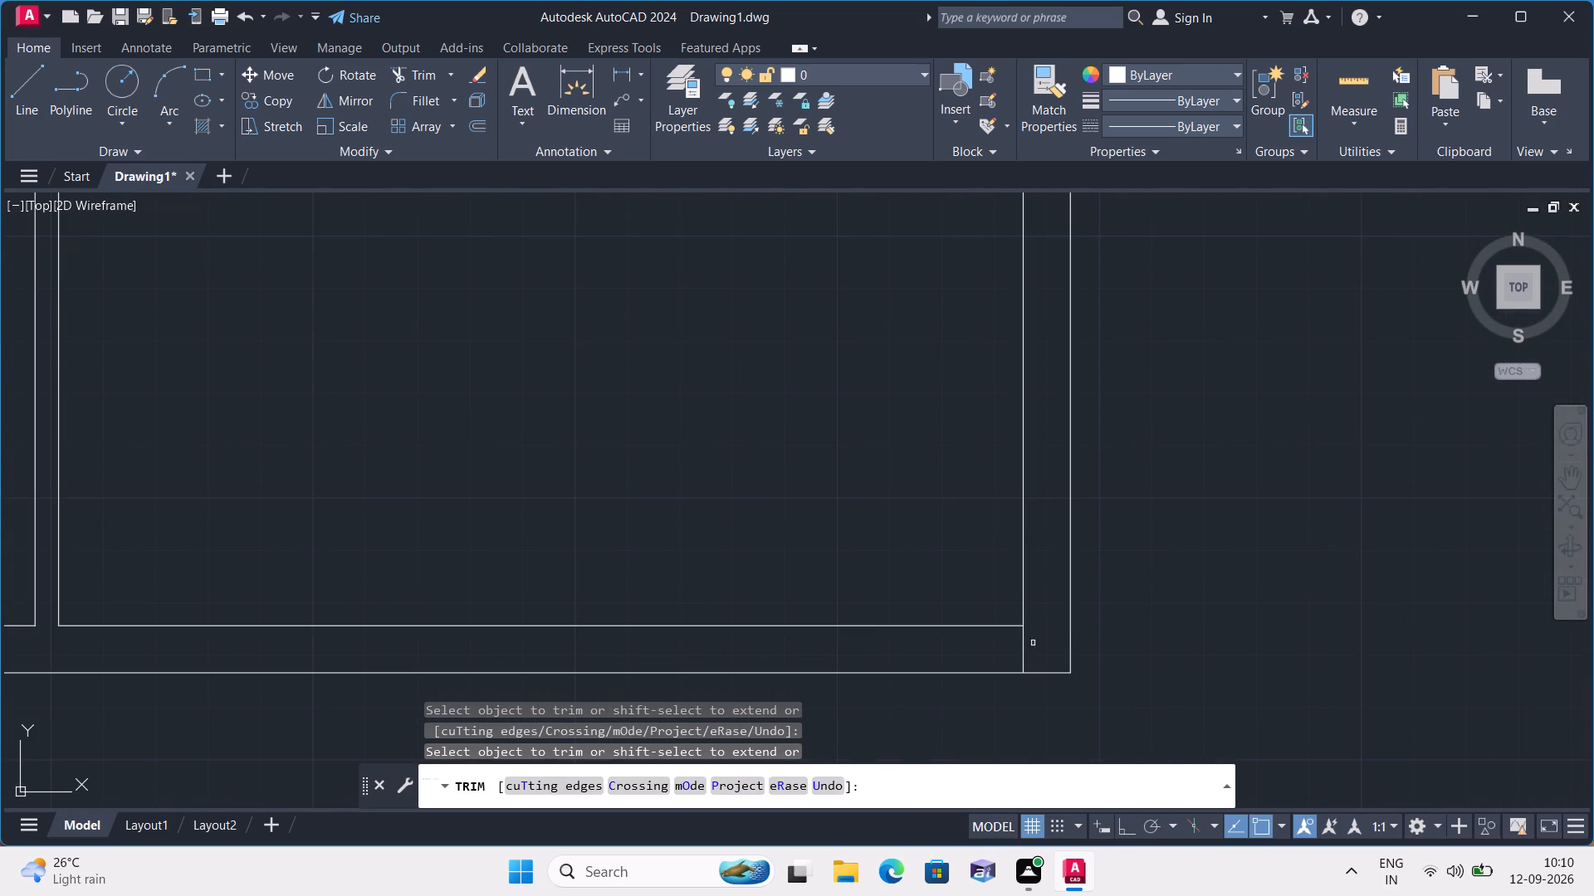
{"action": "left_click_drag", "start_coordinate": [1059, 651], "coordinate": [1075, 651]}
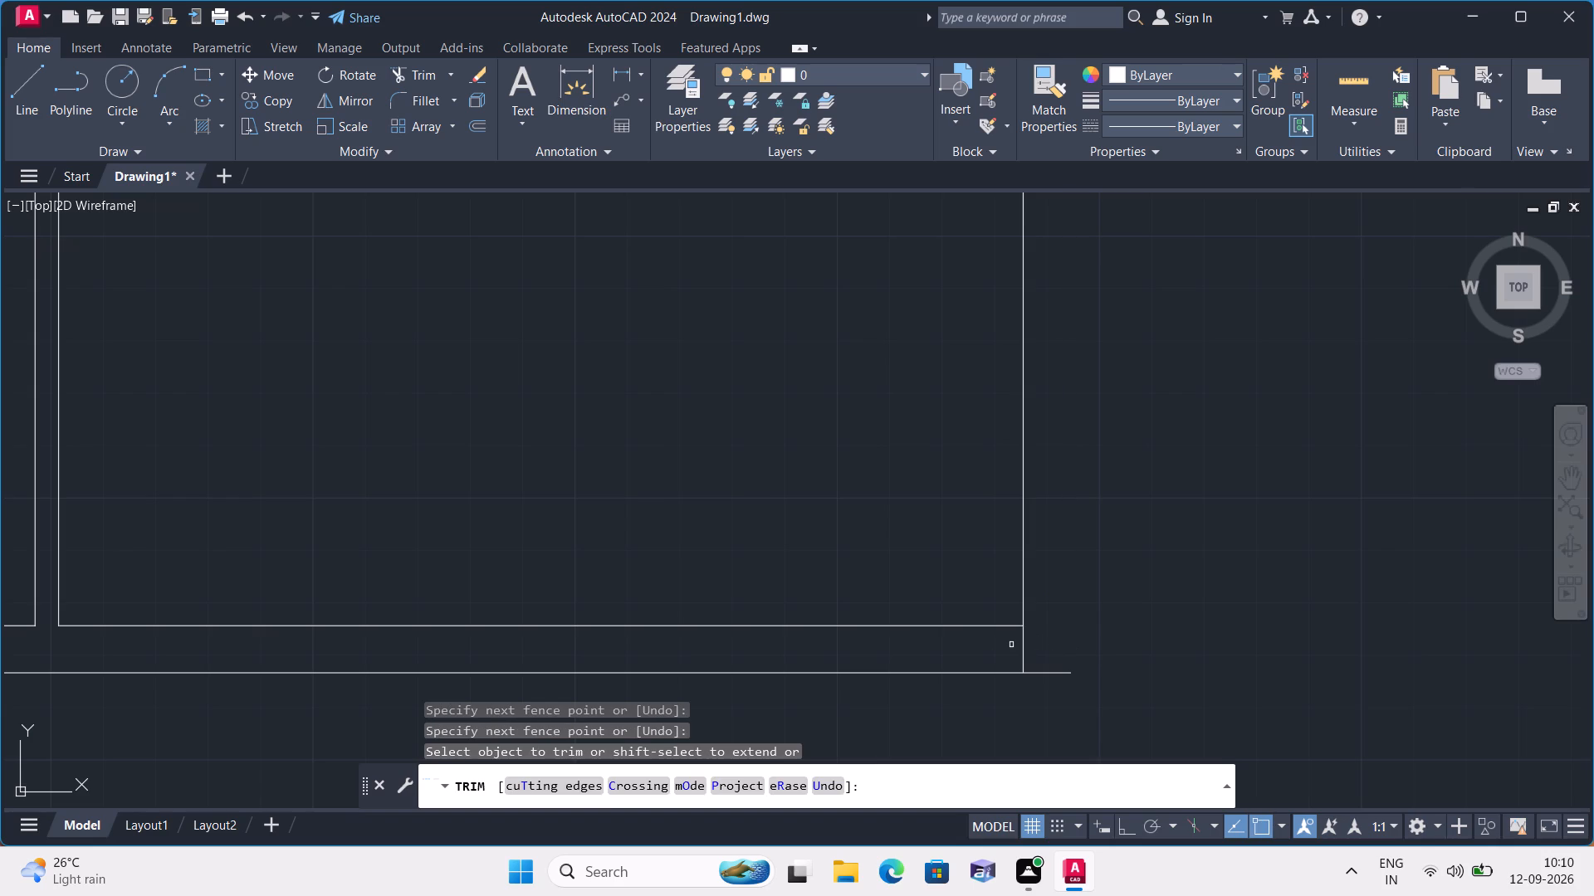
{"action": "key", "text": "ctrl+z"}
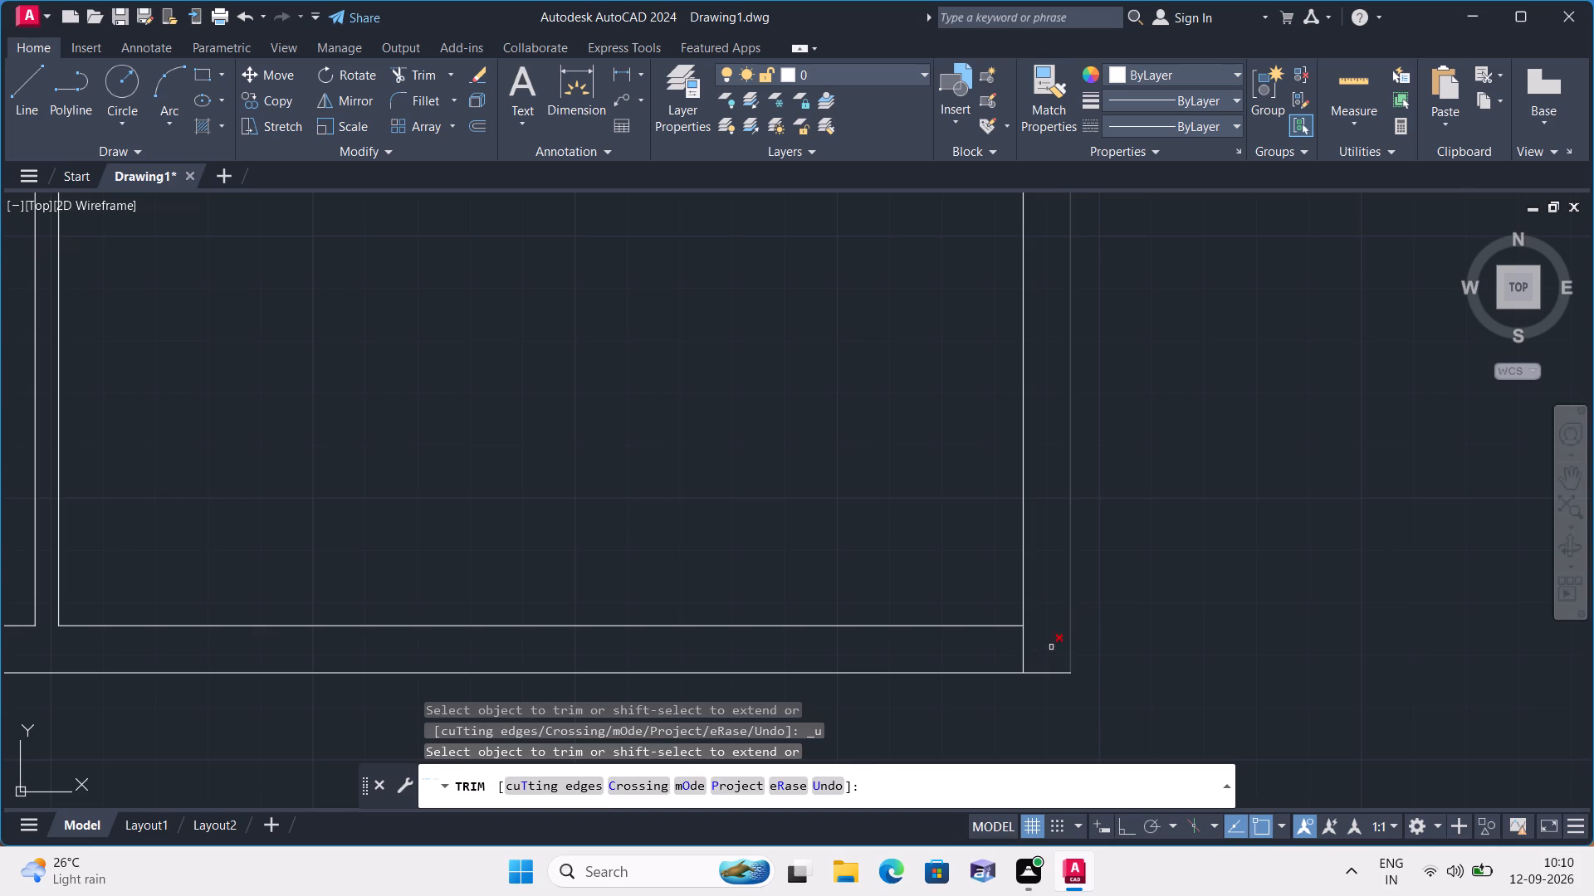
{"action": "left_click", "coordinate": [1033, 654]}
{"action": "left_click", "coordinate": [991, 656]}
Trim the central vertical partition's lines out of the second and third room rows from the top.
{"action": "scroll", "coordinate": [959, 638], "scroll_direction": "down", "scroll_amount": 4}
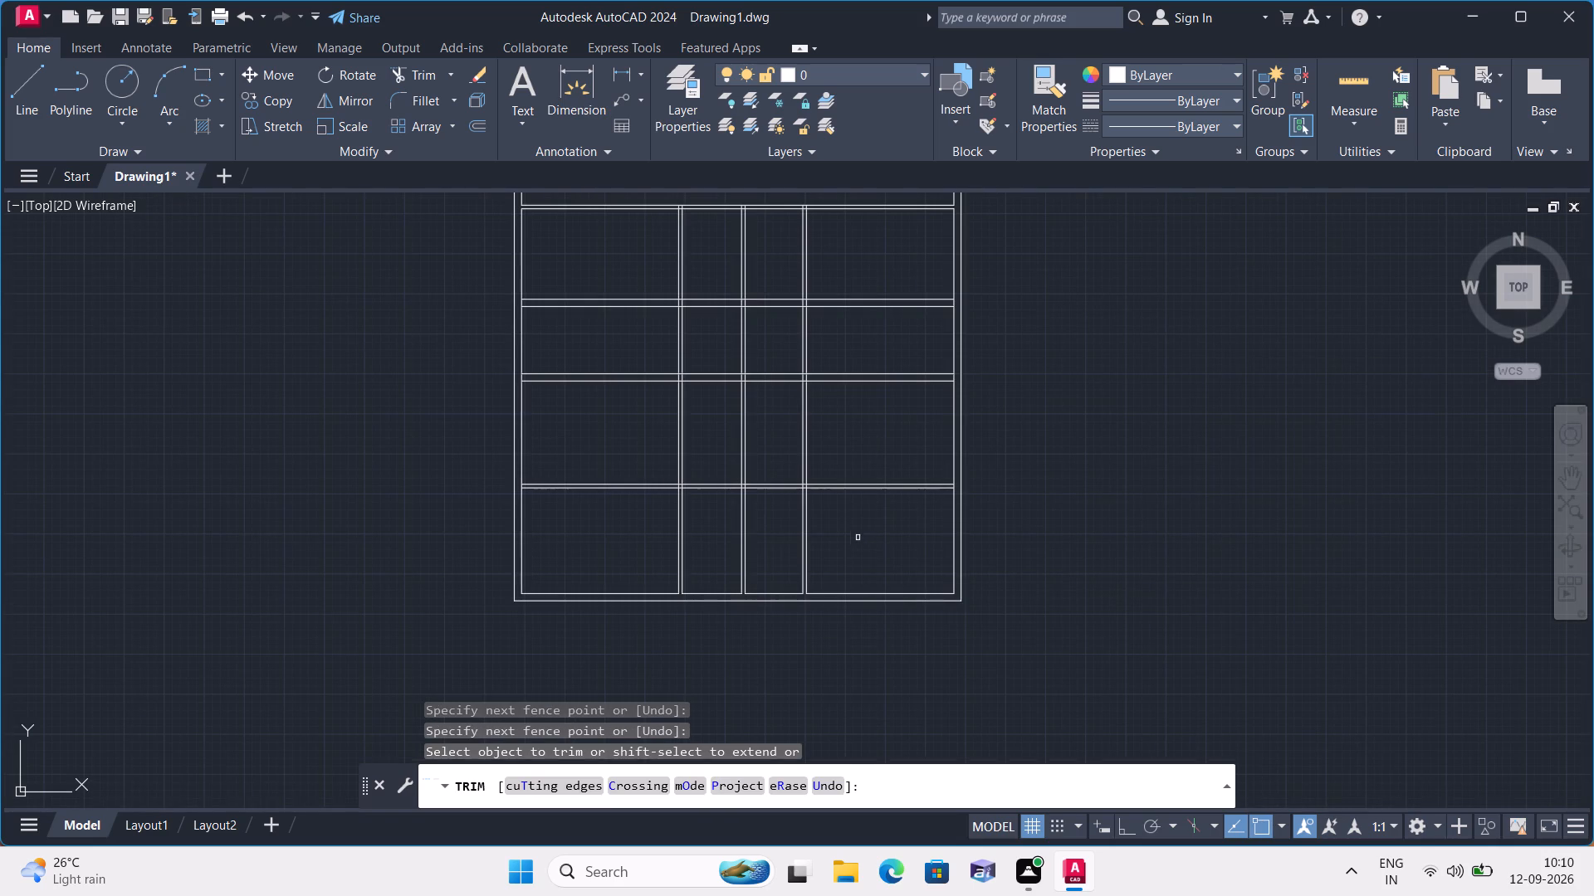
{"action": "middle_click_drag", "start_coordinate": [868, 534], "coordinate": [909, 563]}
{"action": "middle_click", "coordinate": [909, 563]}
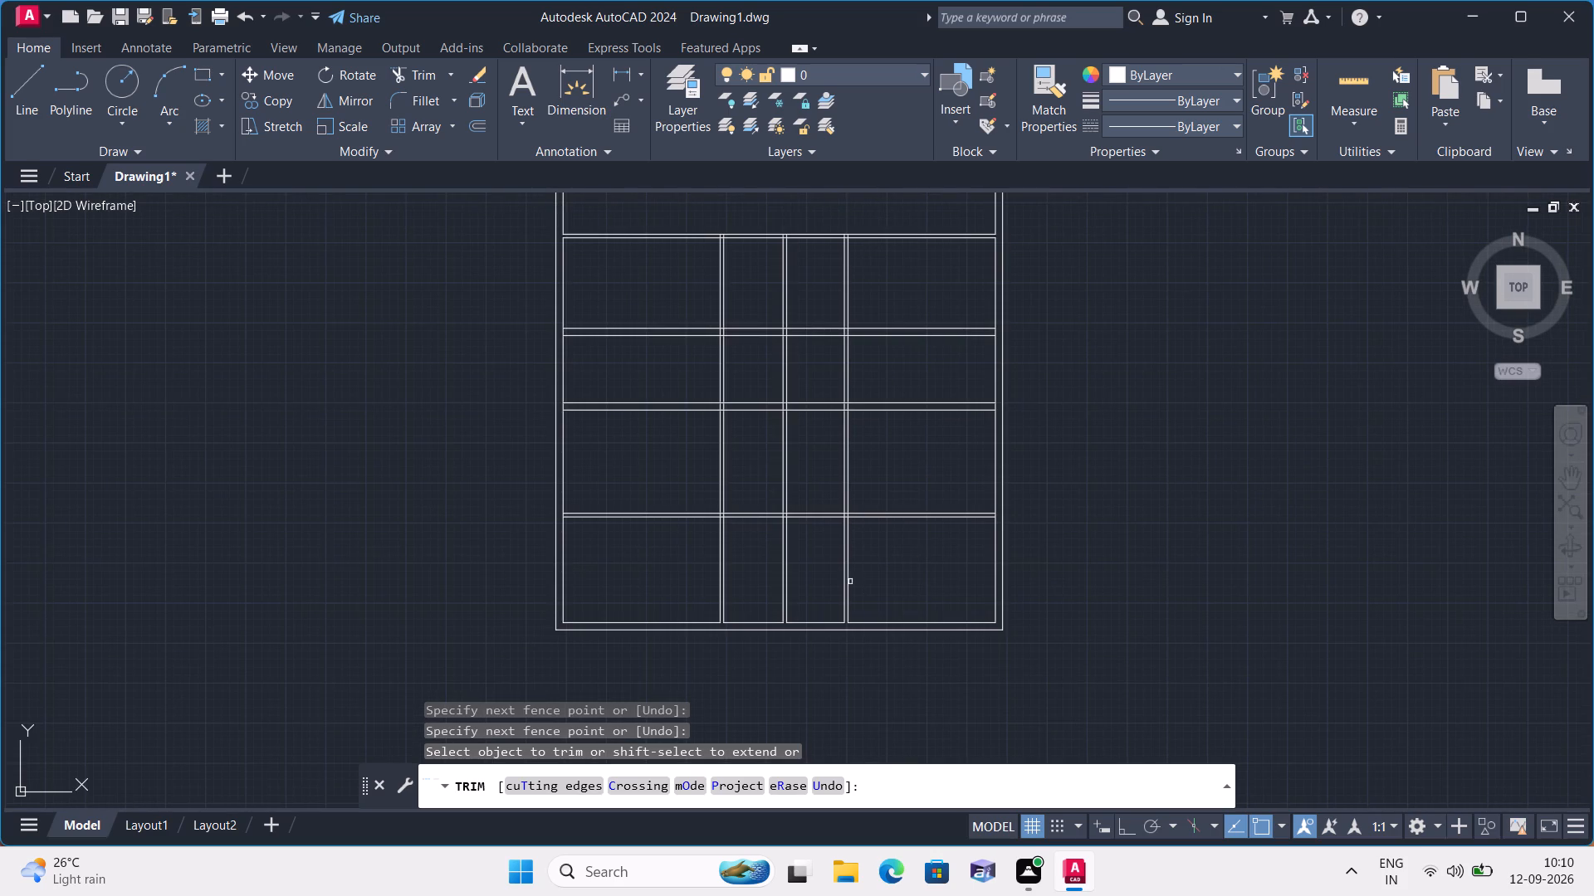
{"action": "left_click", "coordinate": [758, 369]}
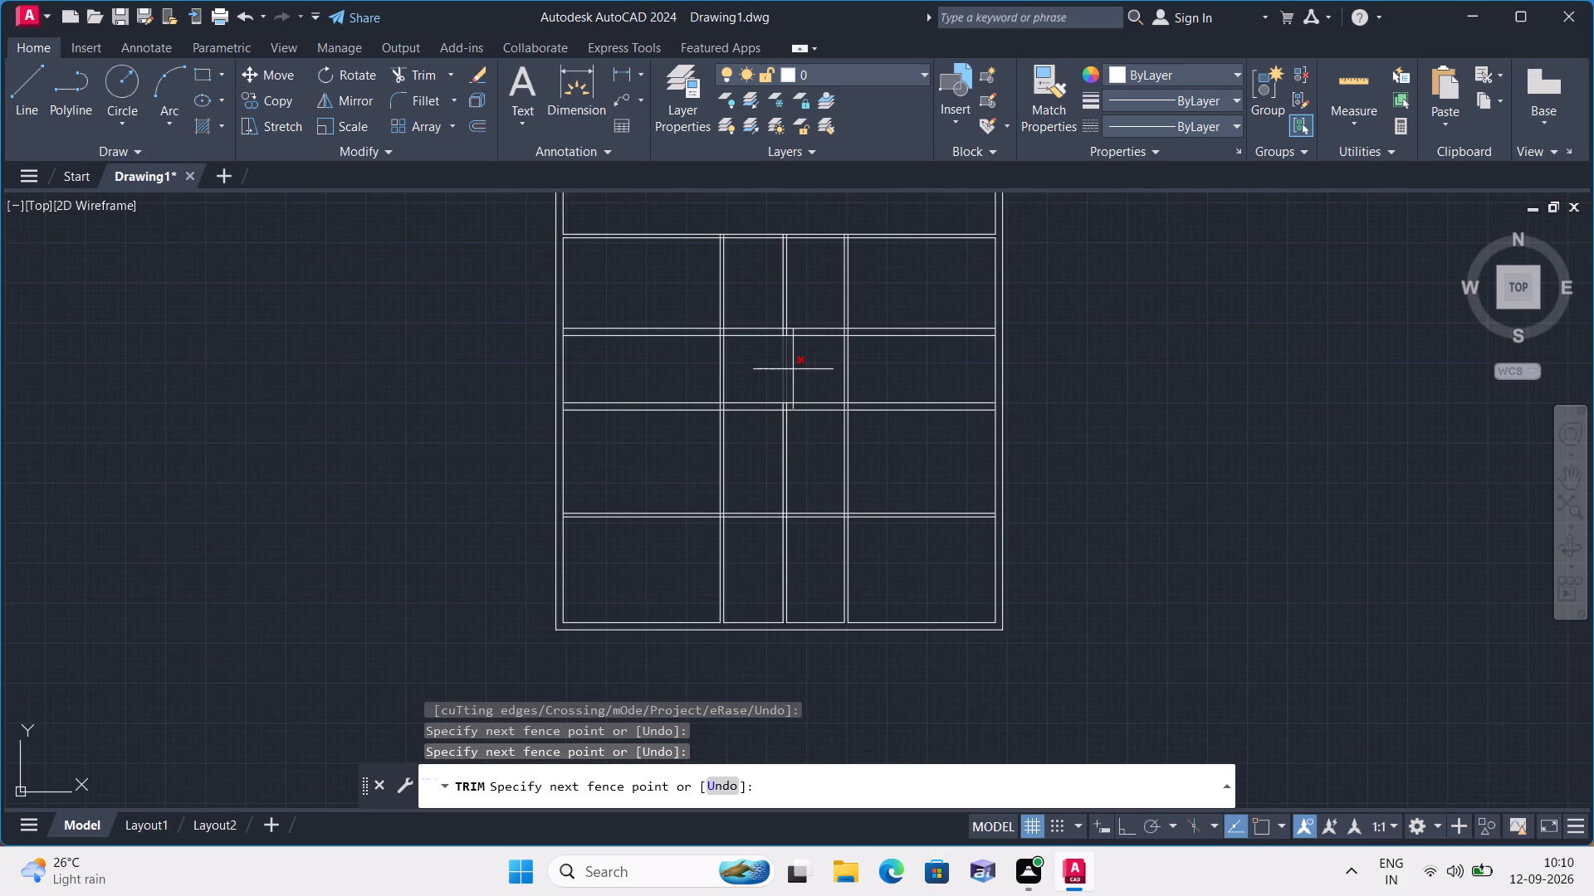
{"action": "left_click", "coordinate": [795, 368]}
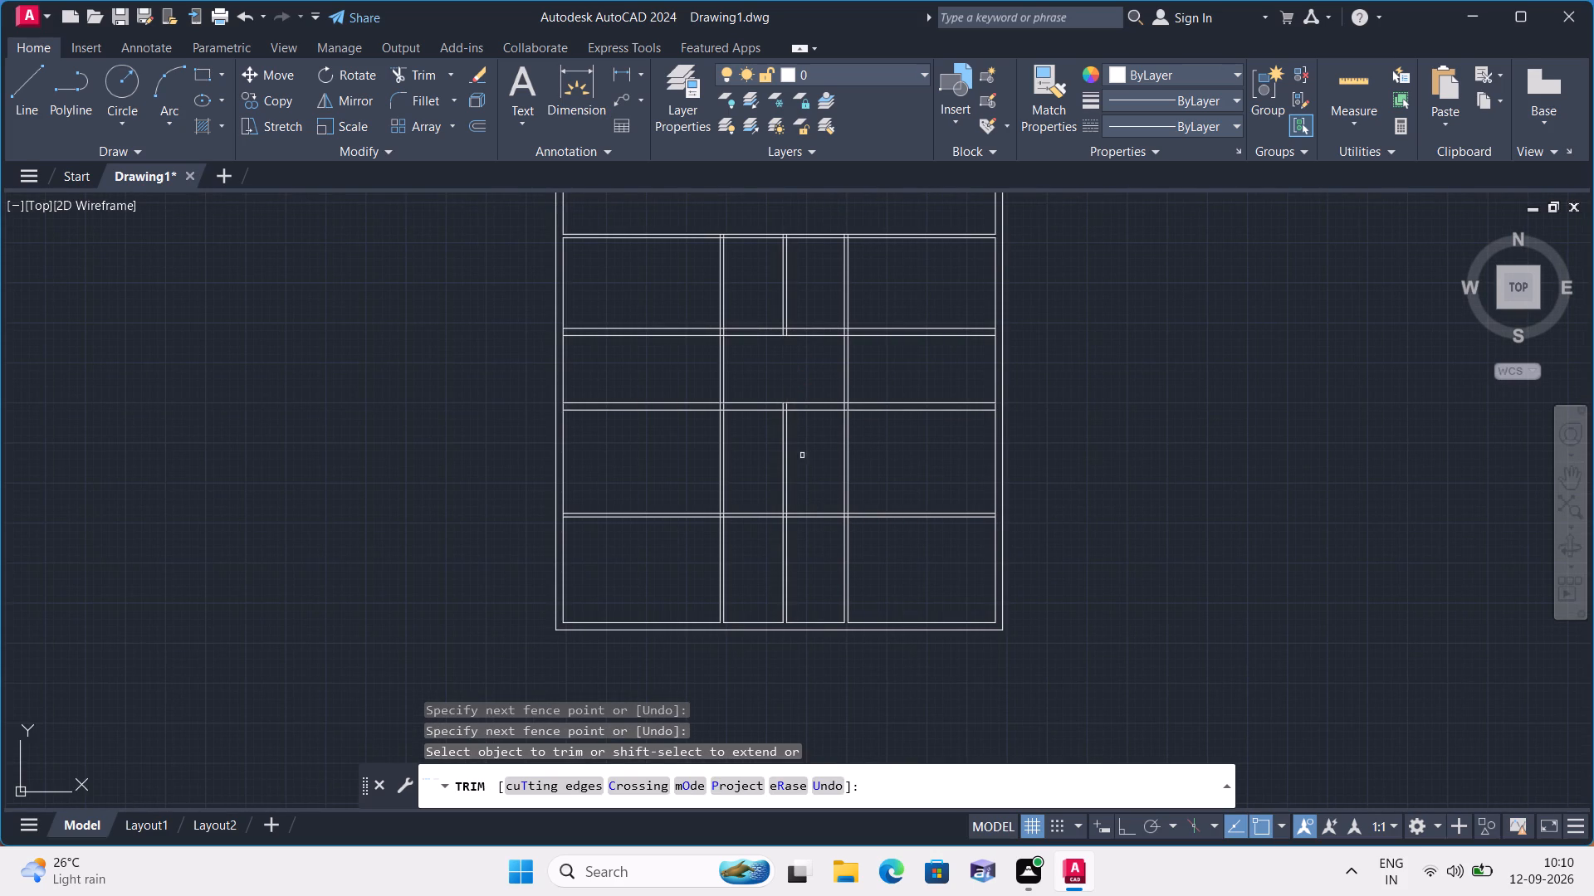
{"action": "left_click", "coordinate": [754, 475]}
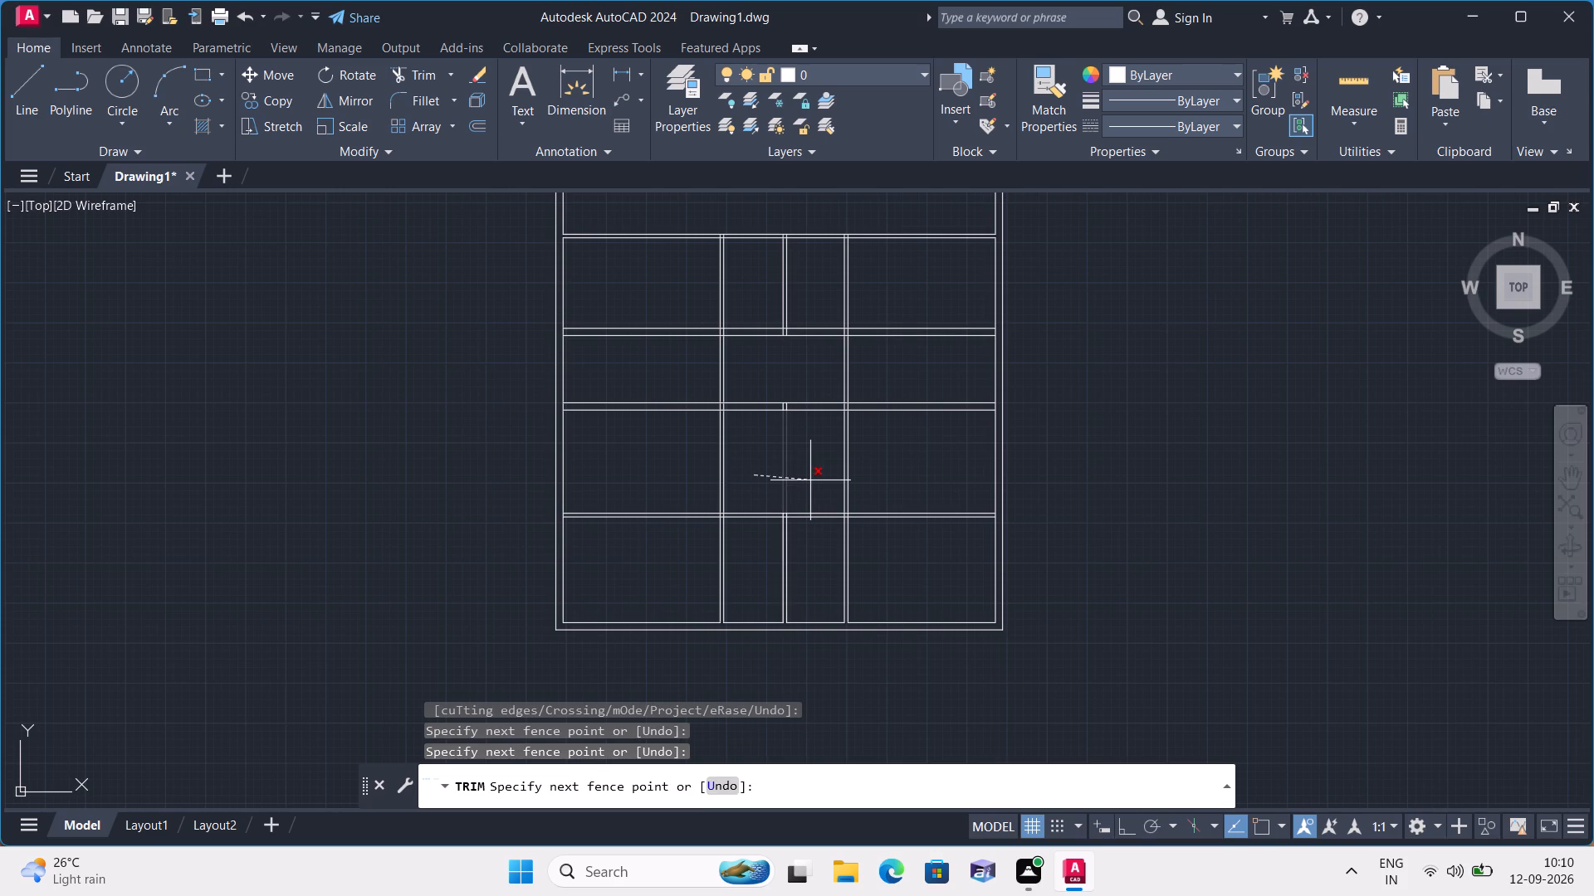
{"action": "middle_click_drag", "start_coordinate": [810, 480], "coordinate": [871, 631]}
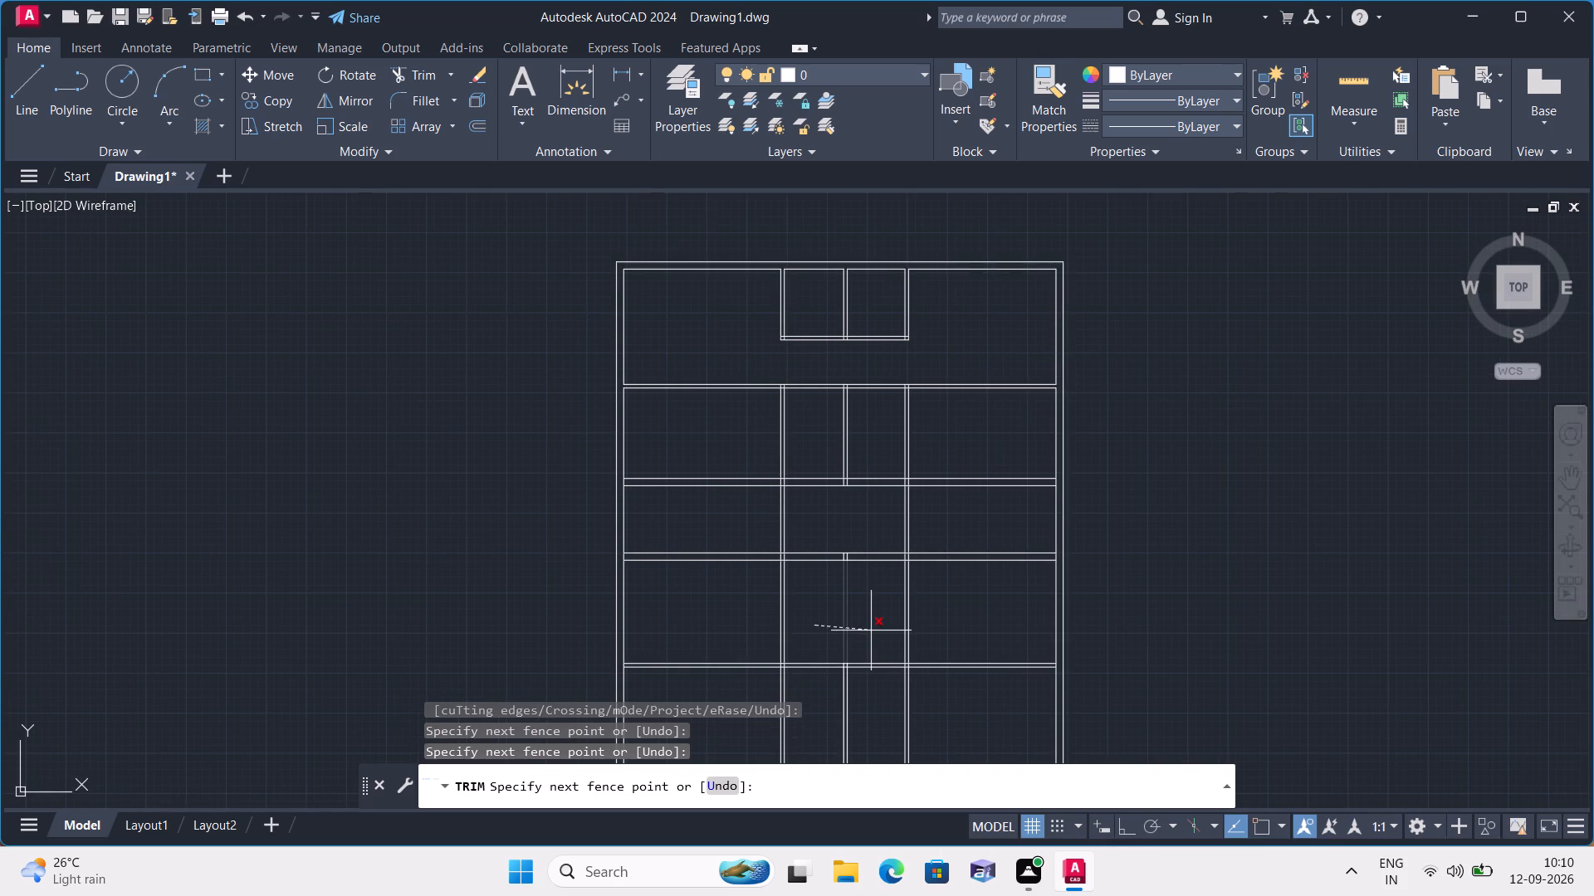
{"action": "left_click", "coordinate": [801, 617]}
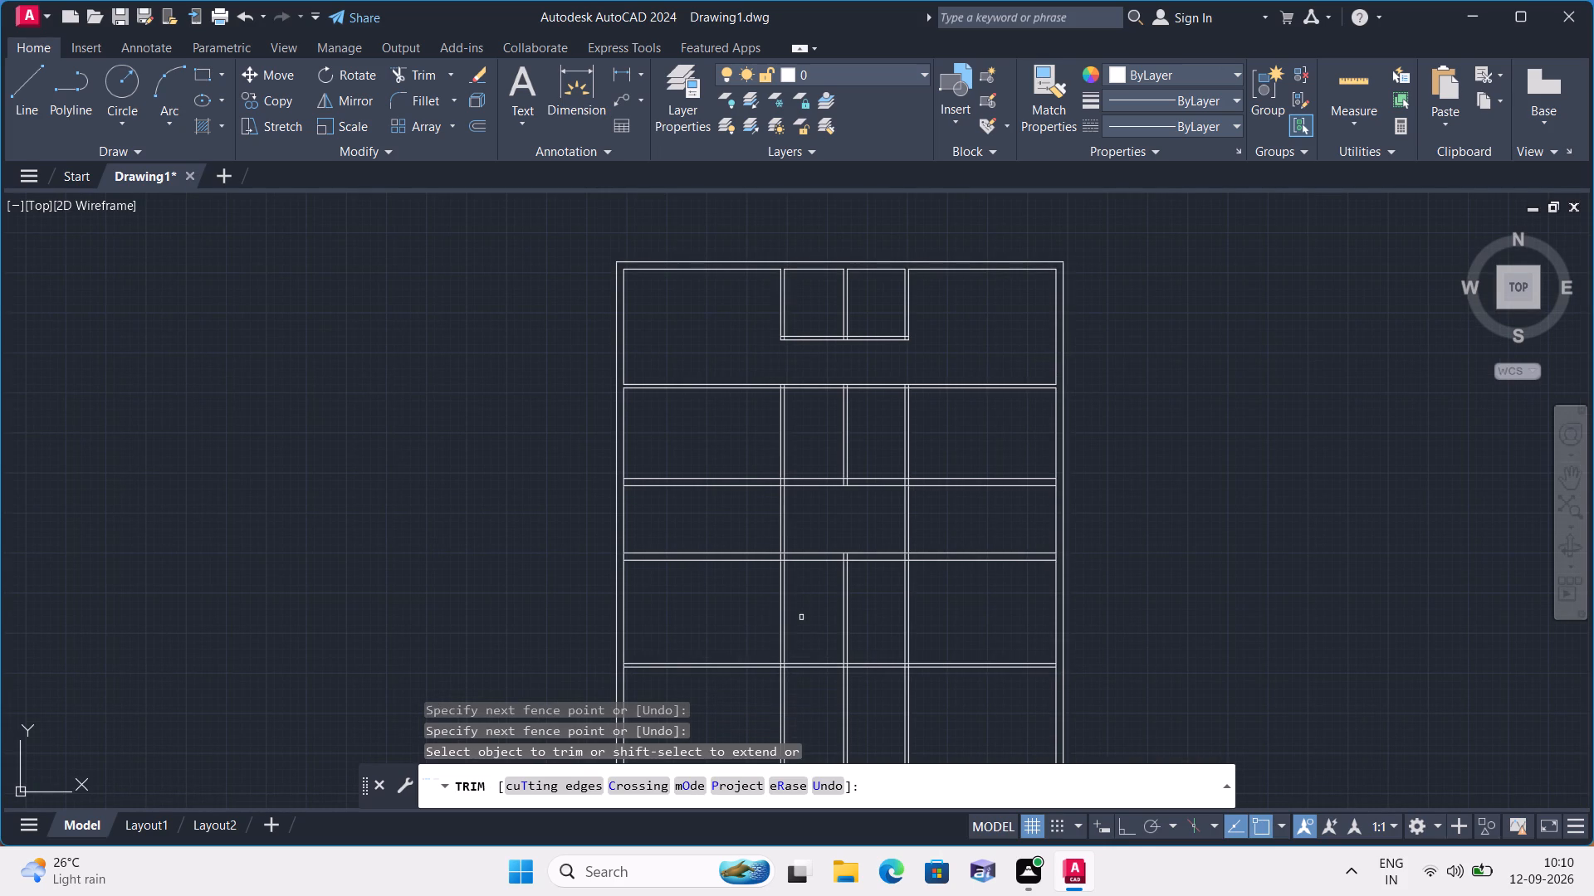
{"action": "left_click", "coordinate": [819, 447]}
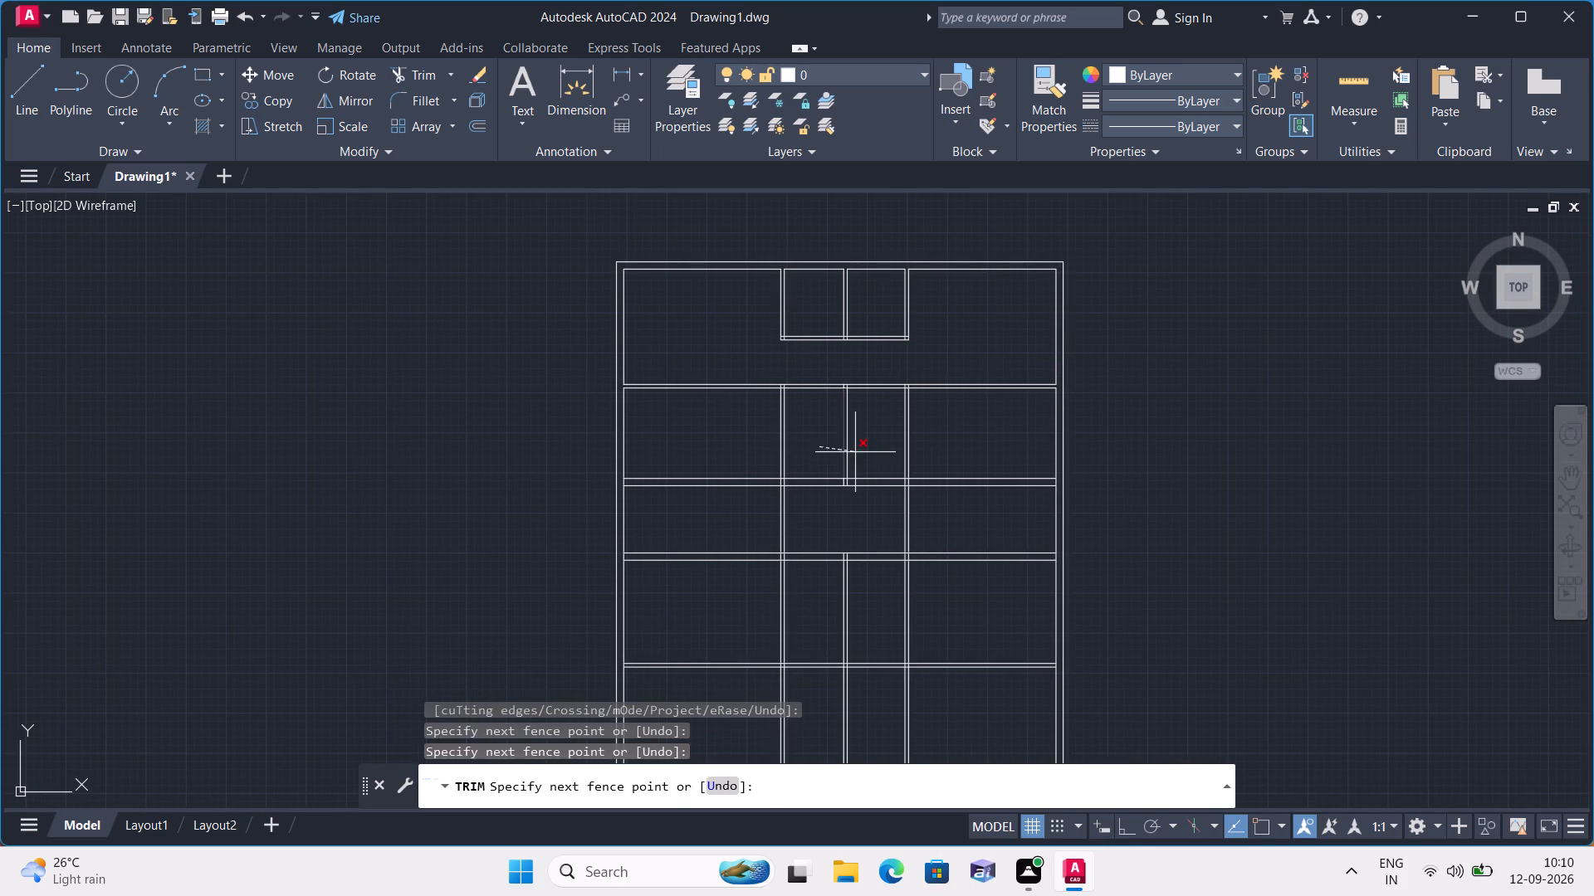
{"action": "left_click", "coordinate": [860, 447]}
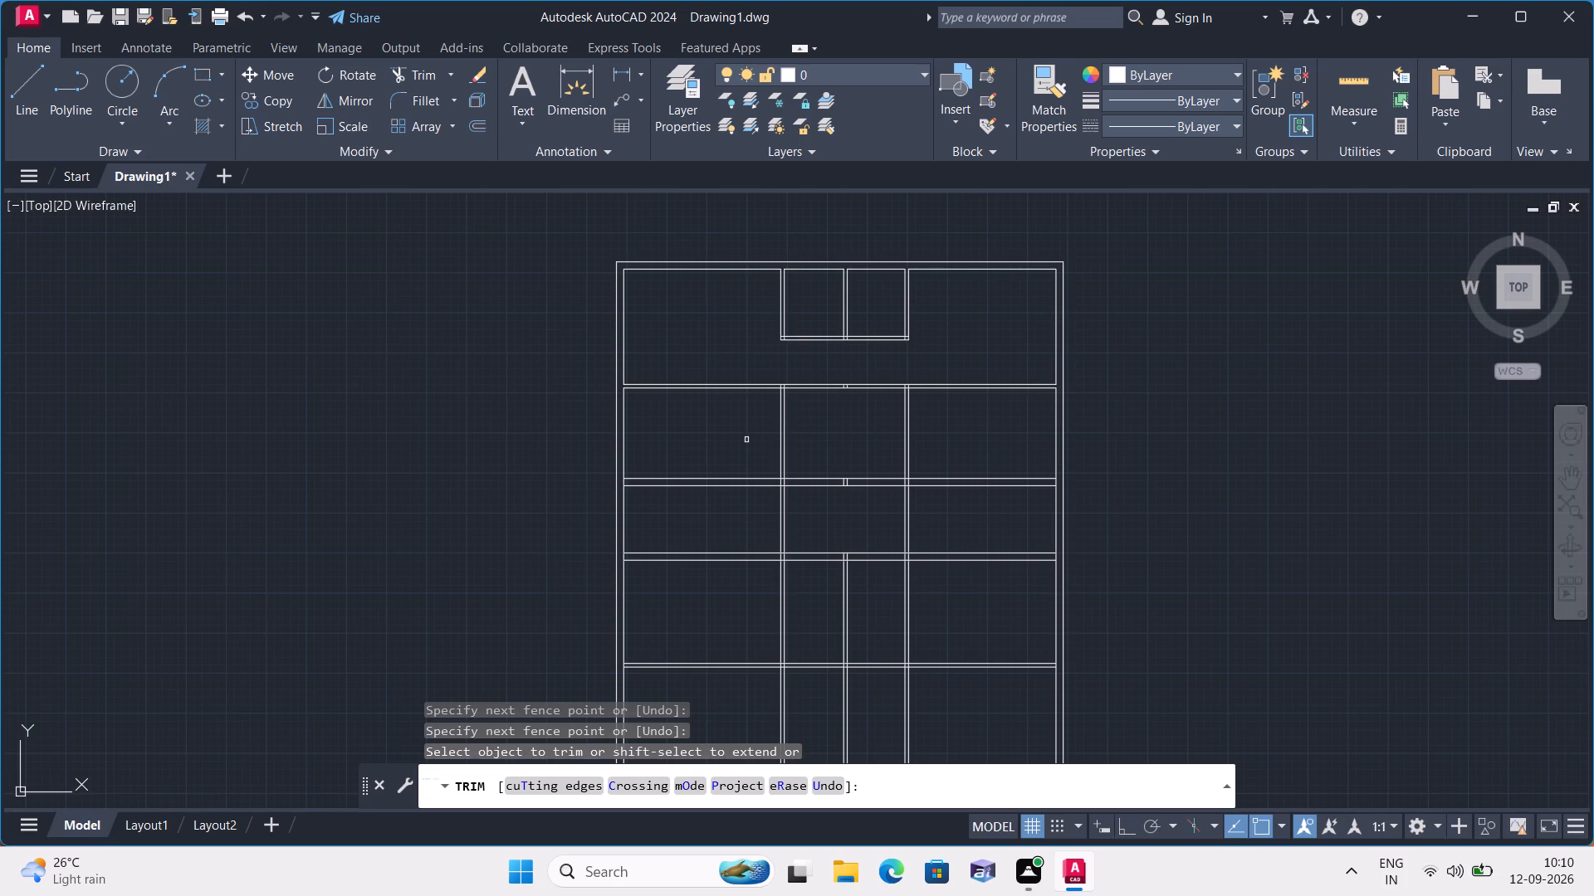
Trim the central and rightmost vertical partitions' lines out of the fourth room row from the top.
{"action": "middle_click_drag", "start_coordinate": [746, 440], "coordinate": [746, 416]}
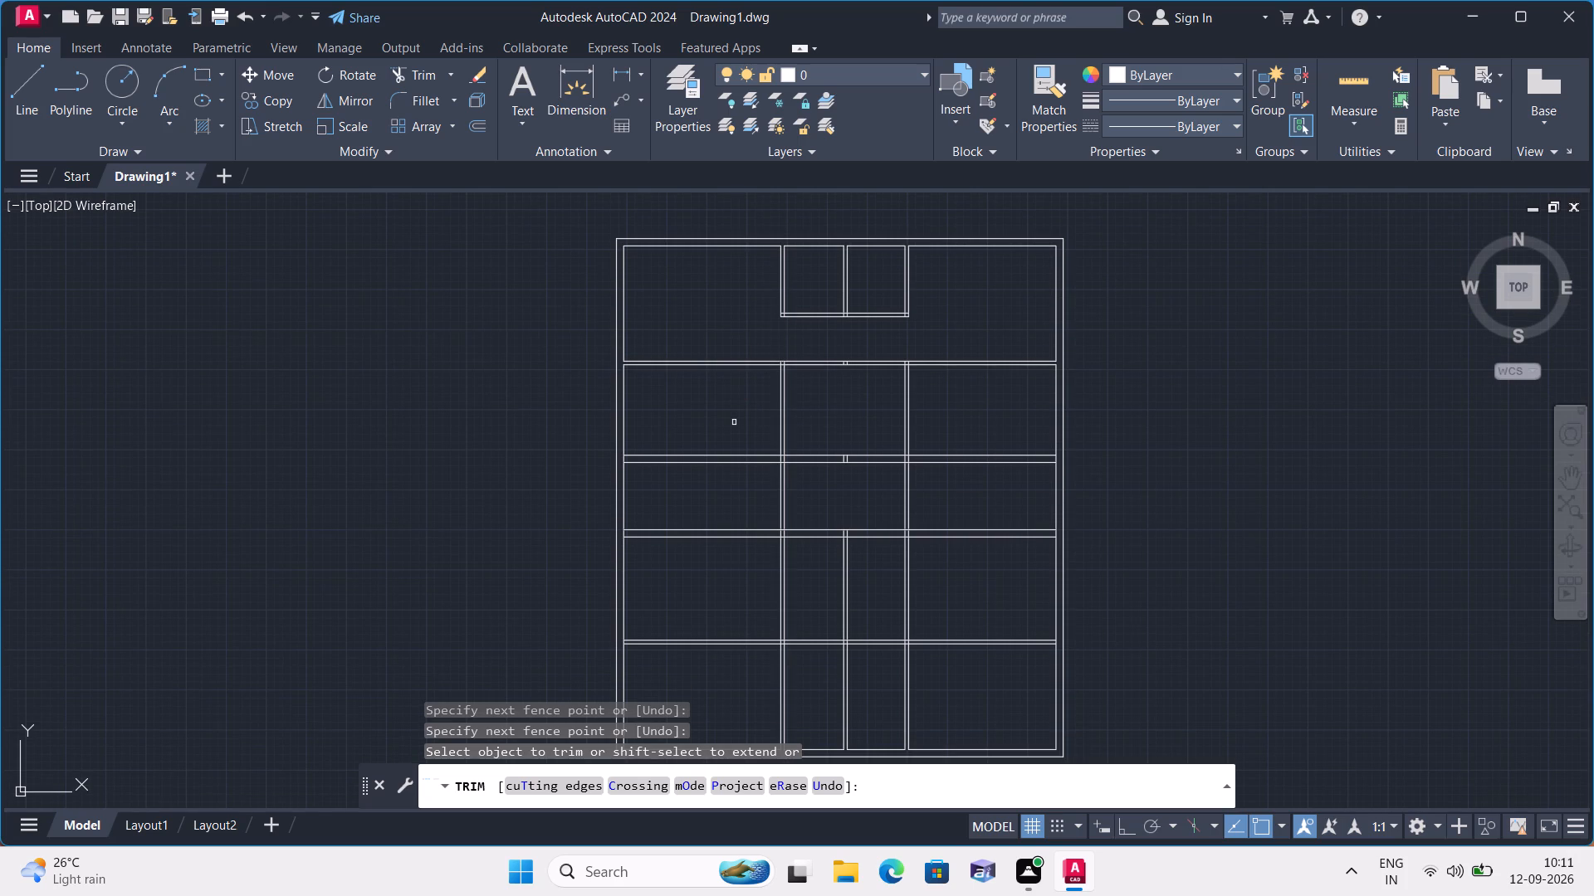
{"action": "scroll", "coordinate": [734, 422], "scroll_direction": "down", "scroll_amount": 1}
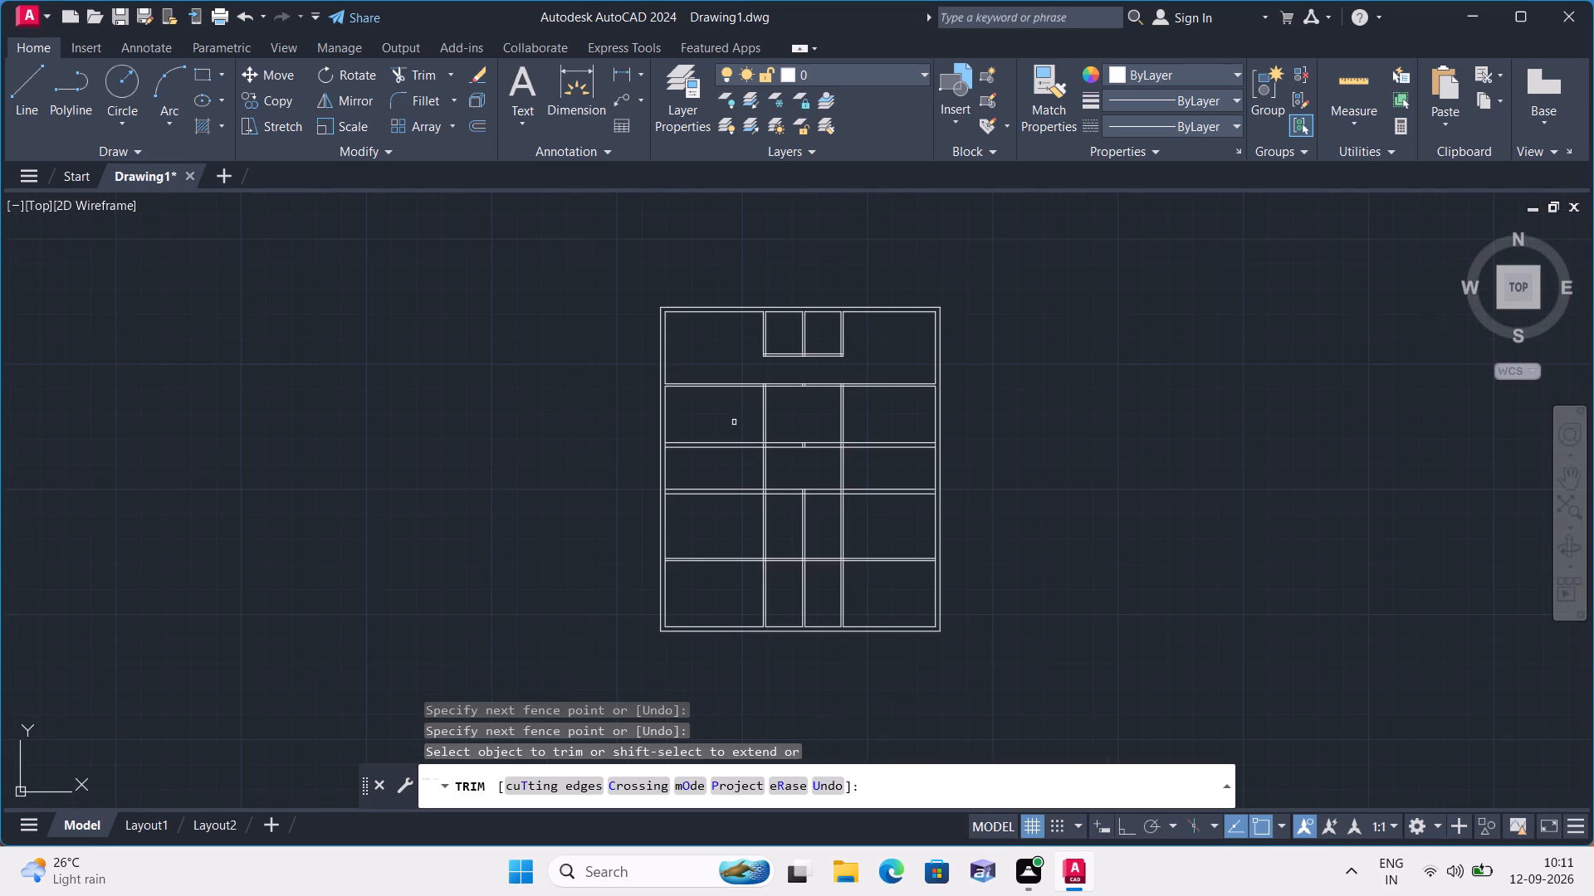
{"action": "middle_click_drag", "start_coordinate": [734, 422], "coordinate": [731, 387]}
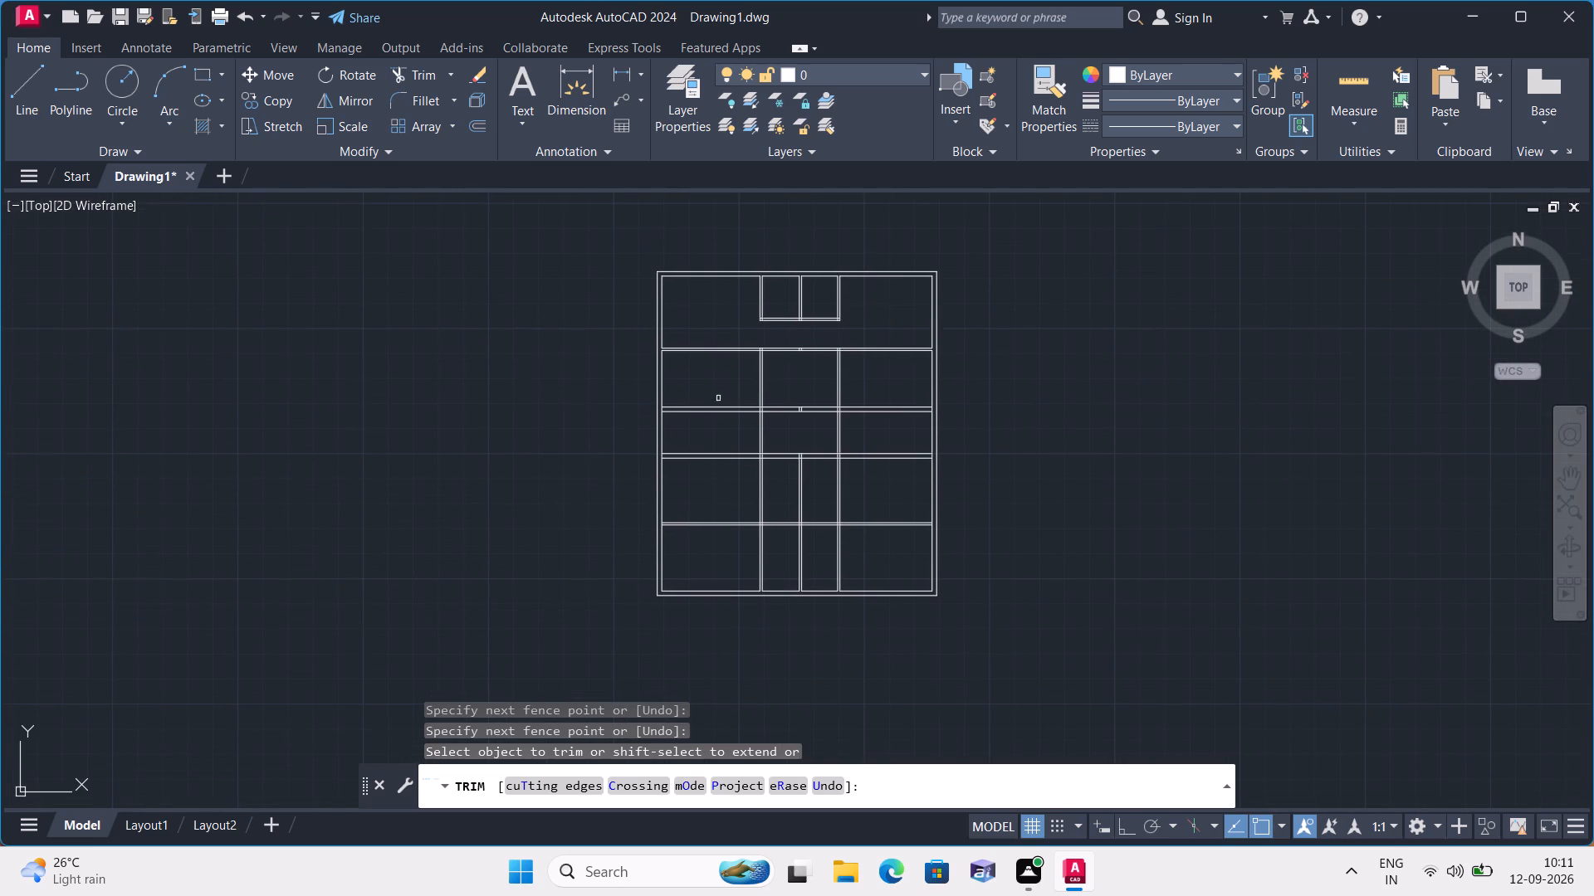
{"action": "scroll", "coordinate": [801, 472], "scroll_direction": "up", "scroll_amount": 2}
{"action": "left_click_drag", "start_coordinate": [792, 471], "coordinate": [795, 485]}
{"action": "left_click", "coordinate": [798, 510]}
{"action": "left_click", "coordinate": [848, 504]}
{"action": "left_click", "coordinate": [887, 502]}
{"action": "double_click", "coordinate": [899, 503]}
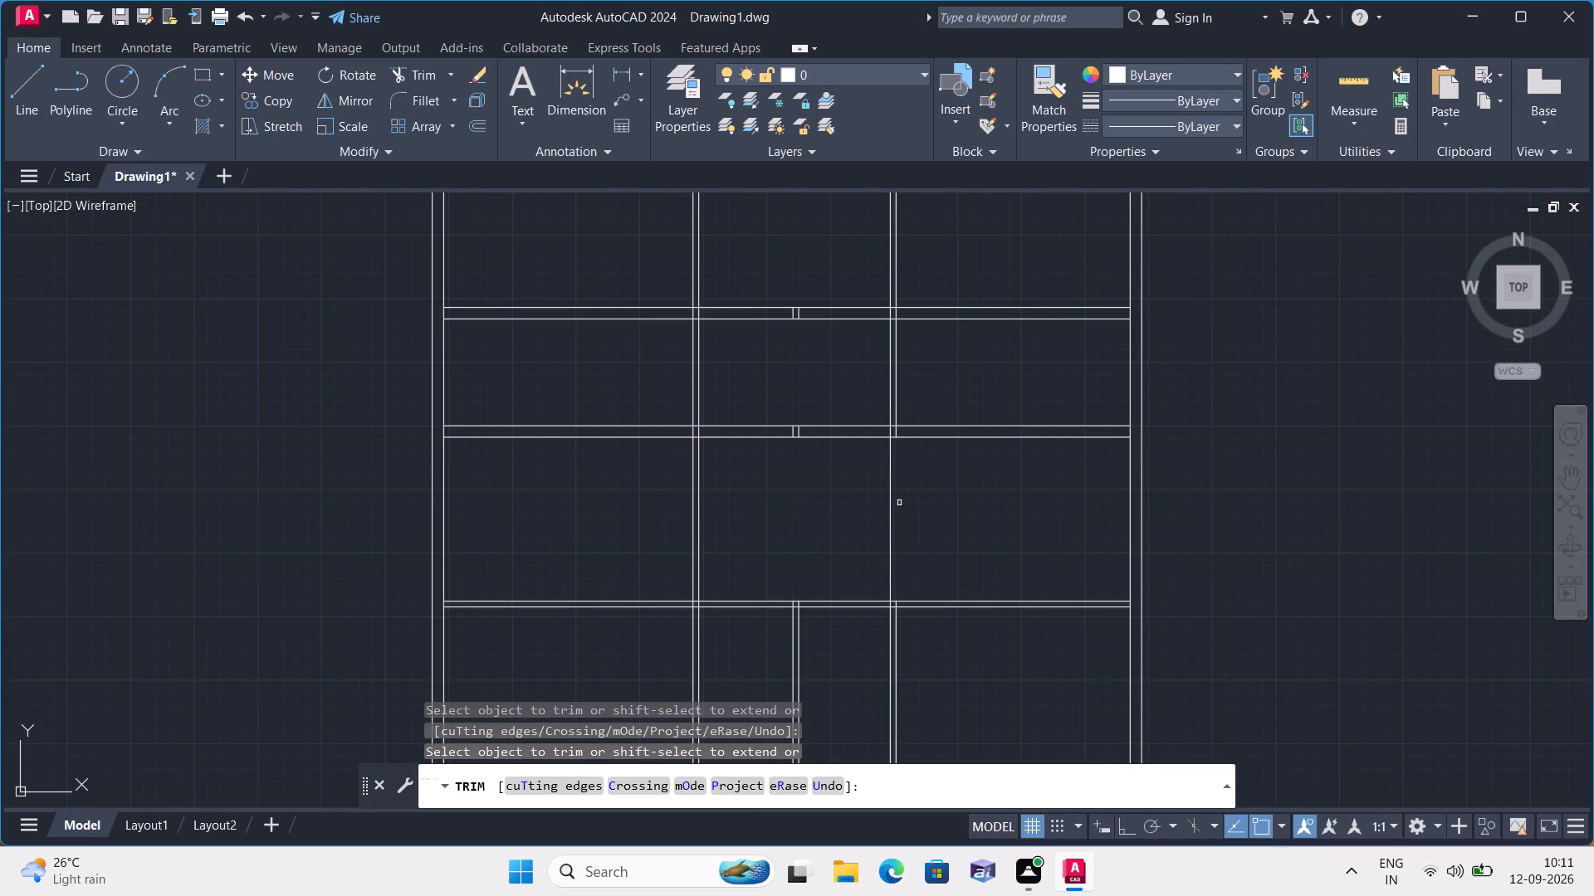
{"action": "left_click", "coordinate": [884, 518]}
{"action": "left_click", "coordinate": [913, 510]}
Trim both lines of the central vertical partition out of the bottom room row.
{"action": "scroll", "coordinate": [914, 510], "scroll_direction": "down", "scroll_amount": 2}
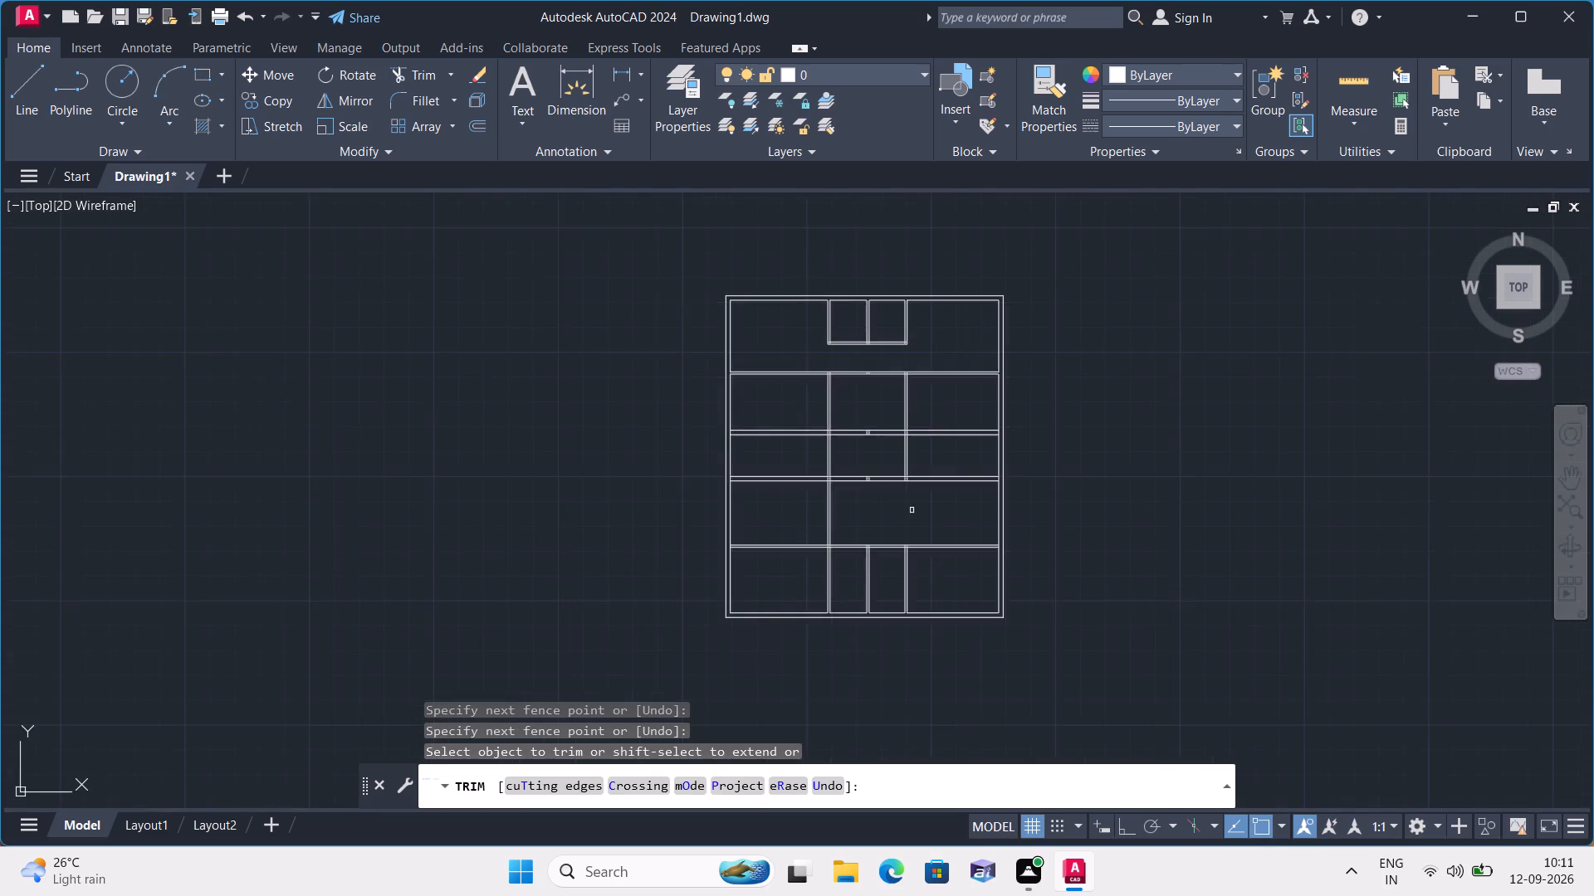
{"action": "middle_click_drag", "start_coordinate": [905, 505], "coordinate": [889, 385]}
{"action": "scroll", "coordinate": [870, 485], "scroll_direction": "up", "scroll_amount": 2}
{"action": "left_click", "coordinate": [815, 430]}
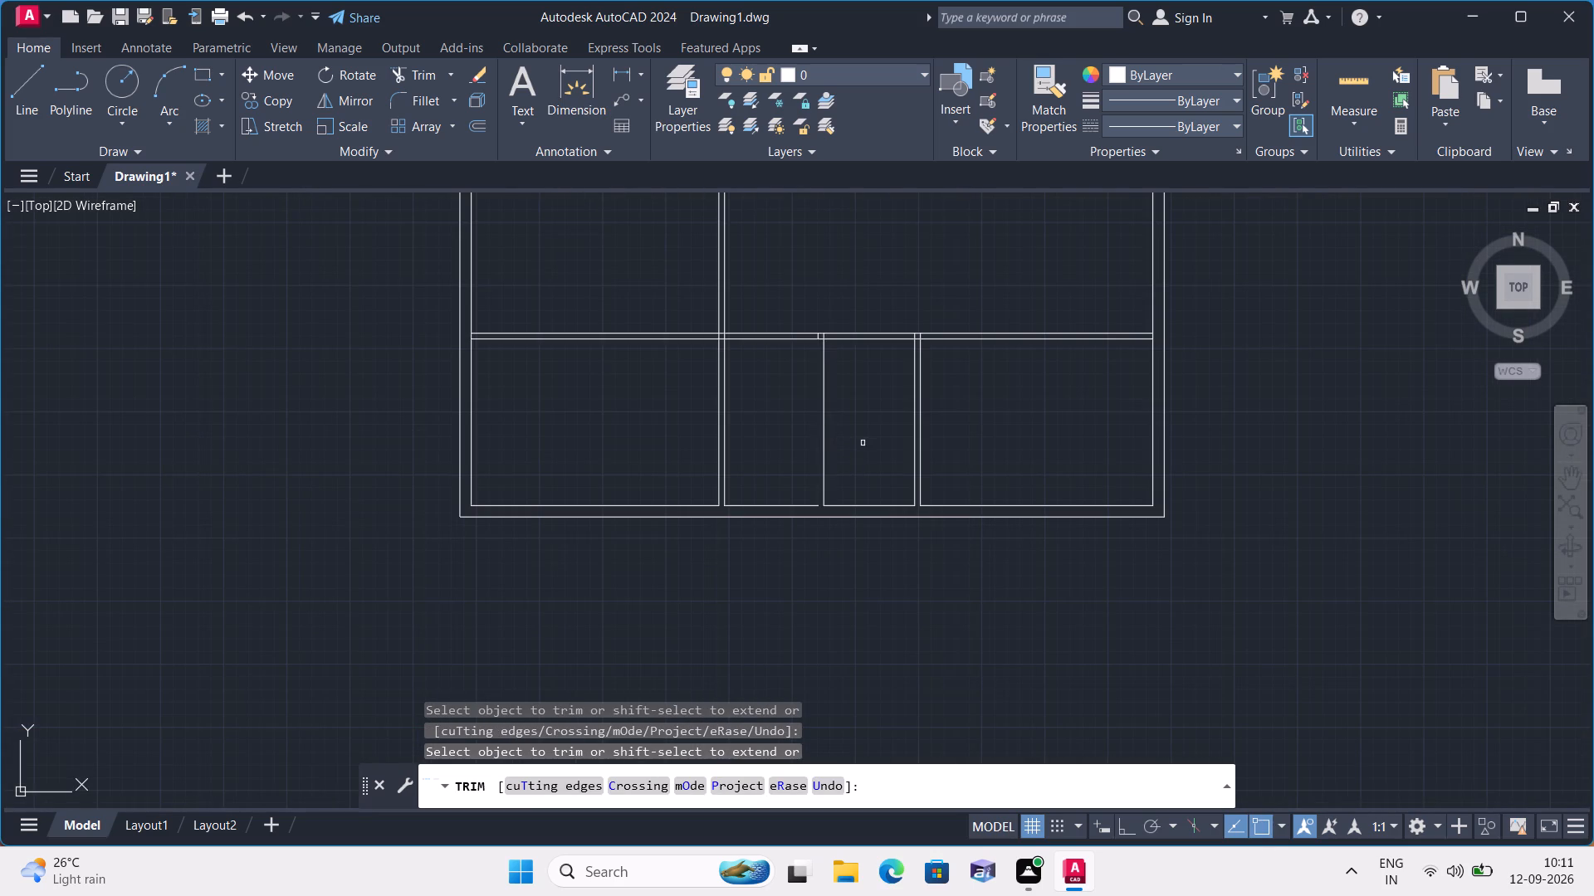
{"action": "left_click", "coordinate": [826, 486]}
Remove the bottom row's upper horizontal partition between the left and right vertical partitions, including the leftover central stub lines.
{"action": "scroll", "coordinate": [825, 429], "scroll_direction": "down", "scroll_amount": 1}
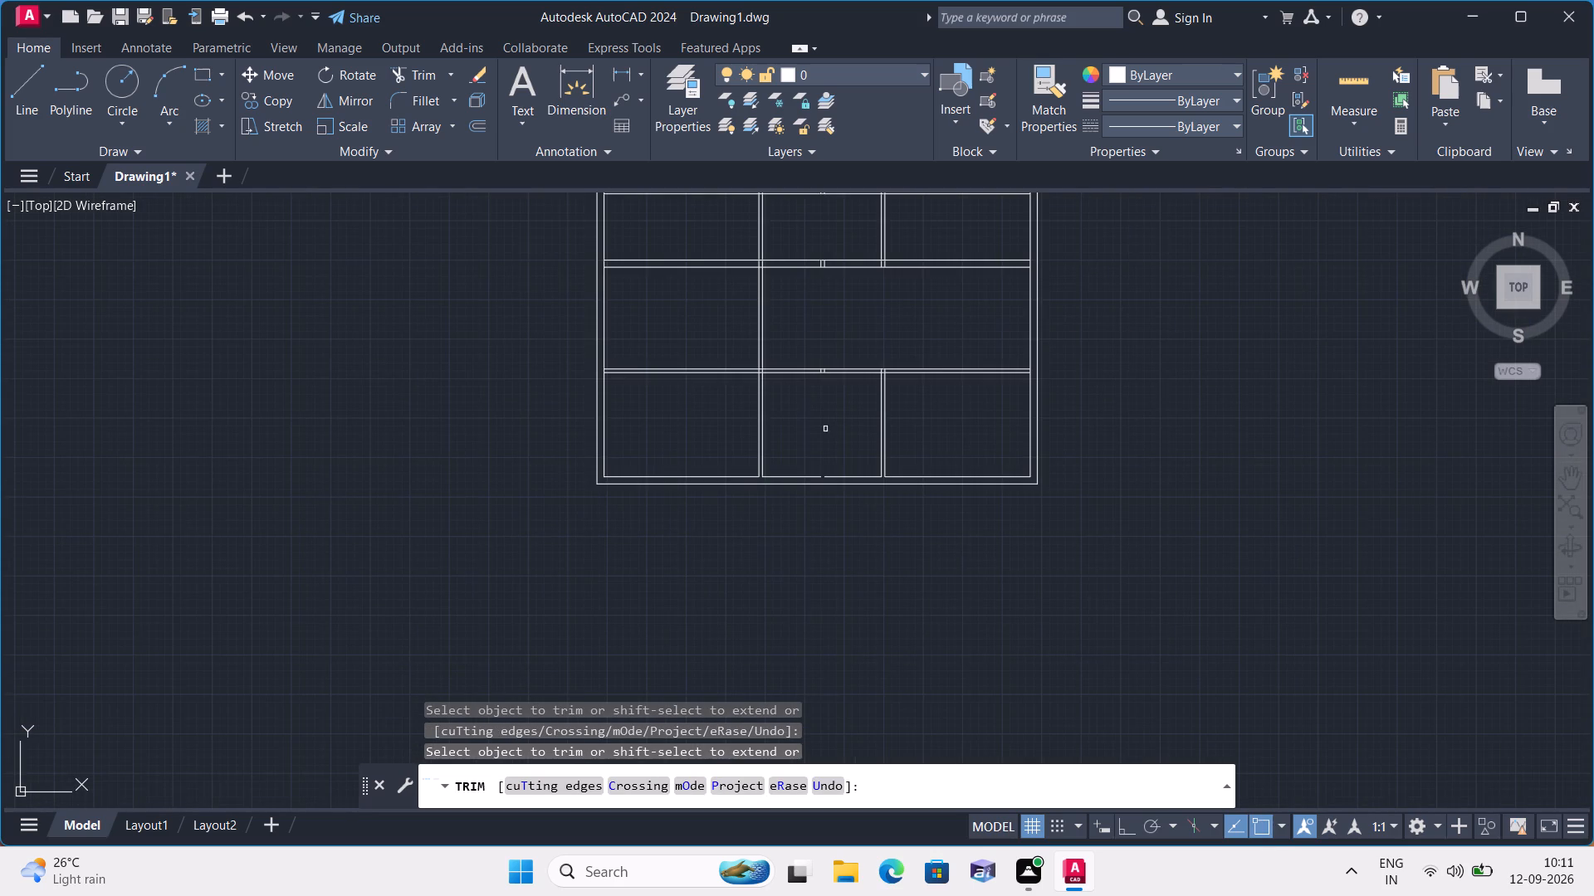
{"action": "scroll", "coordinate": [785, 368], "scroll_direction": "up", "scroll_amount": 1}
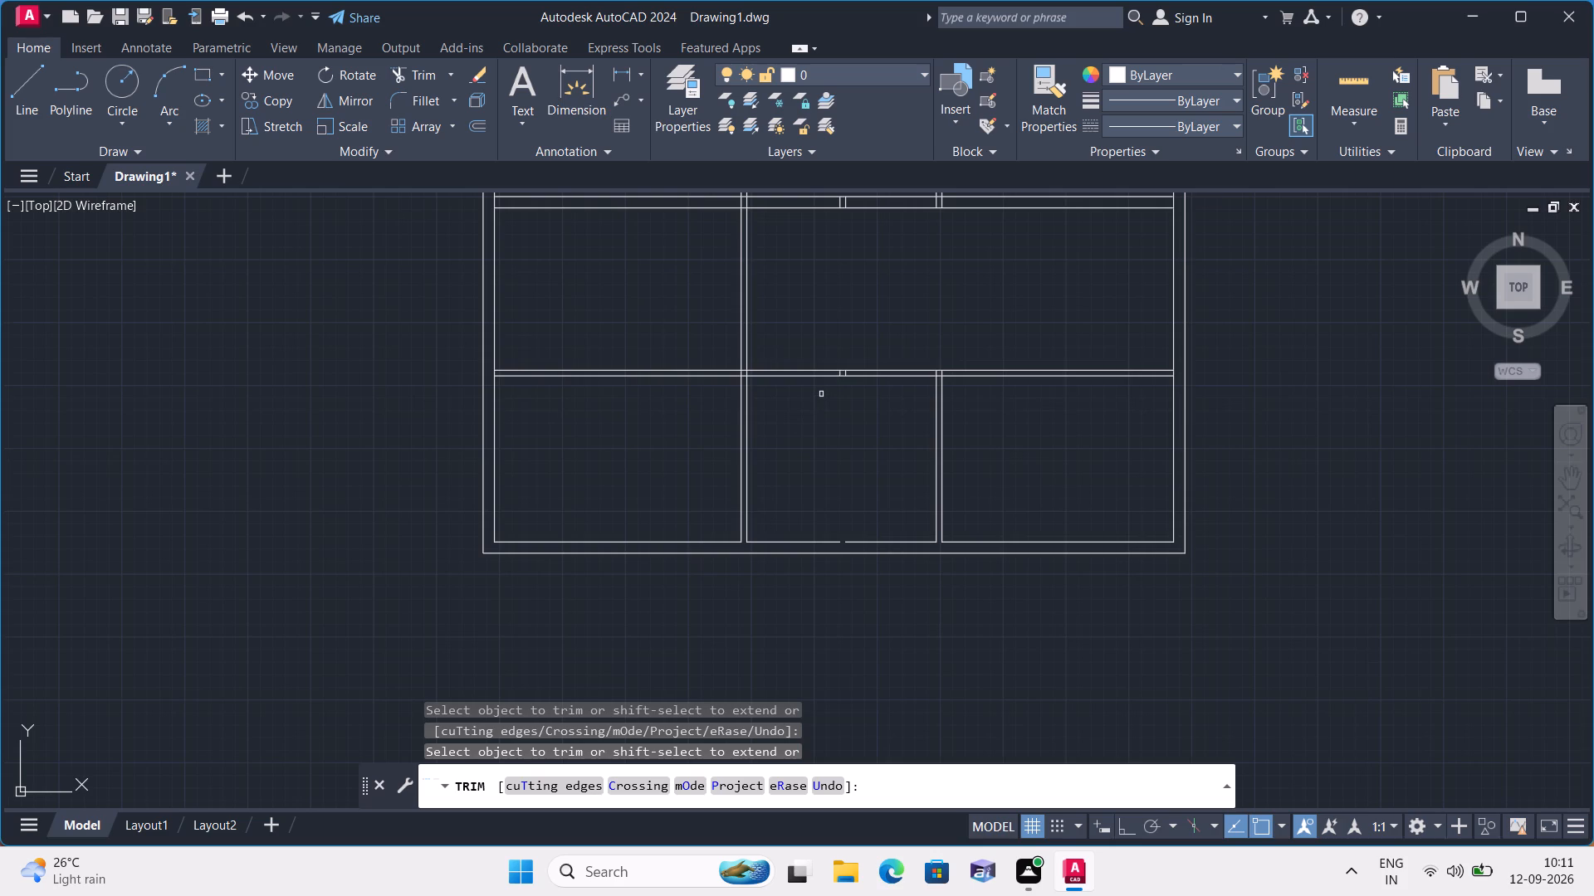
{"action": "left_click", "coordinate": [799, 378]}
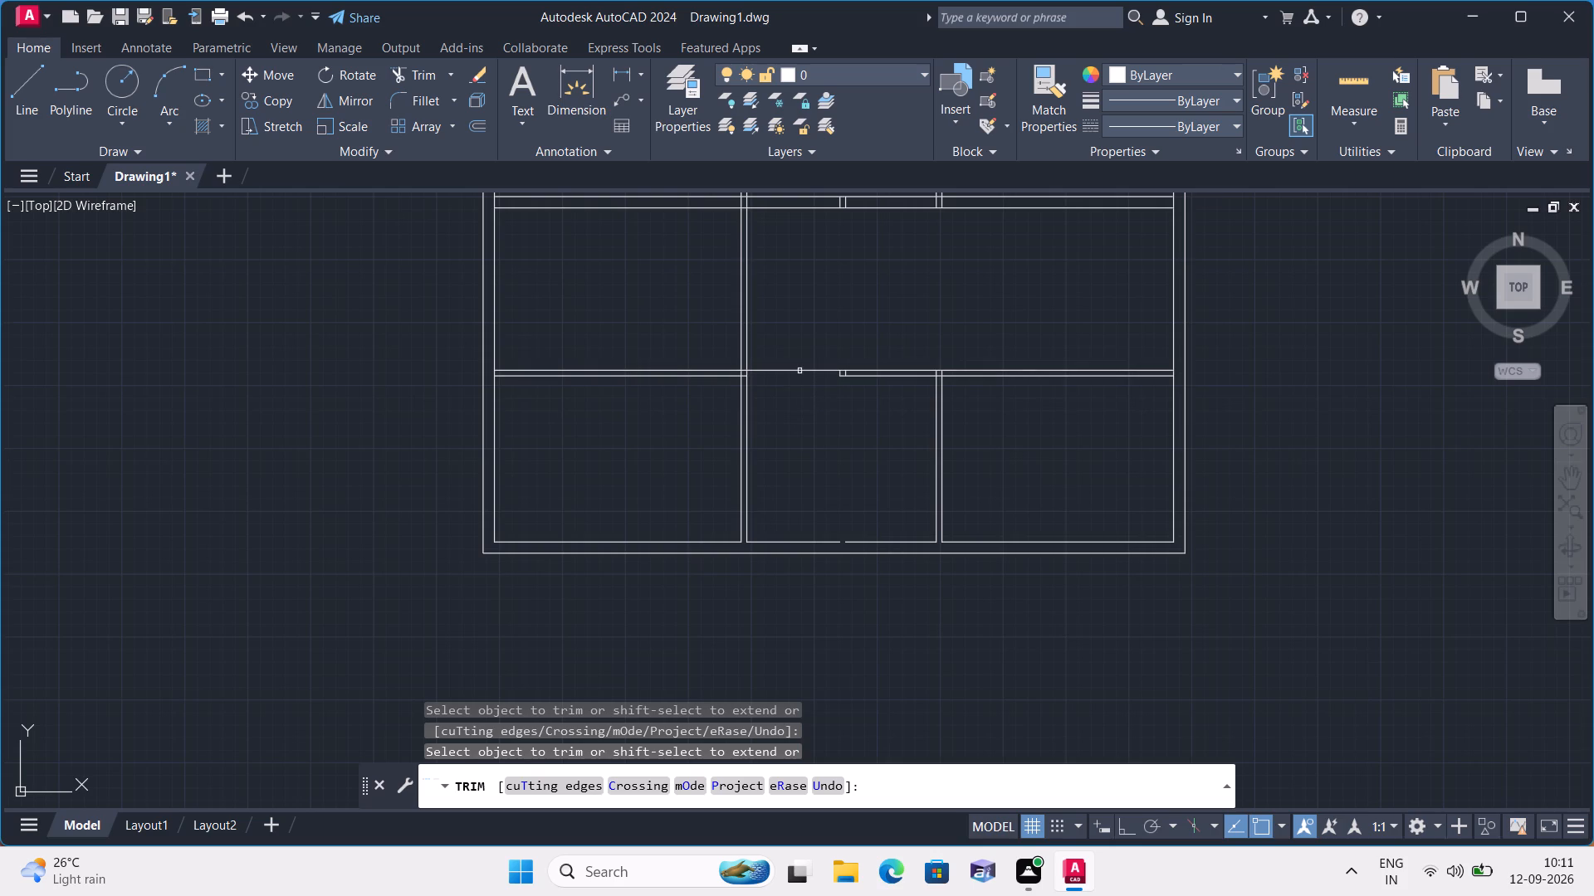
{"action": "left_click", "coordinate": [799, 370]}
{"action": "left_click", "coordinate": [825, 389]}
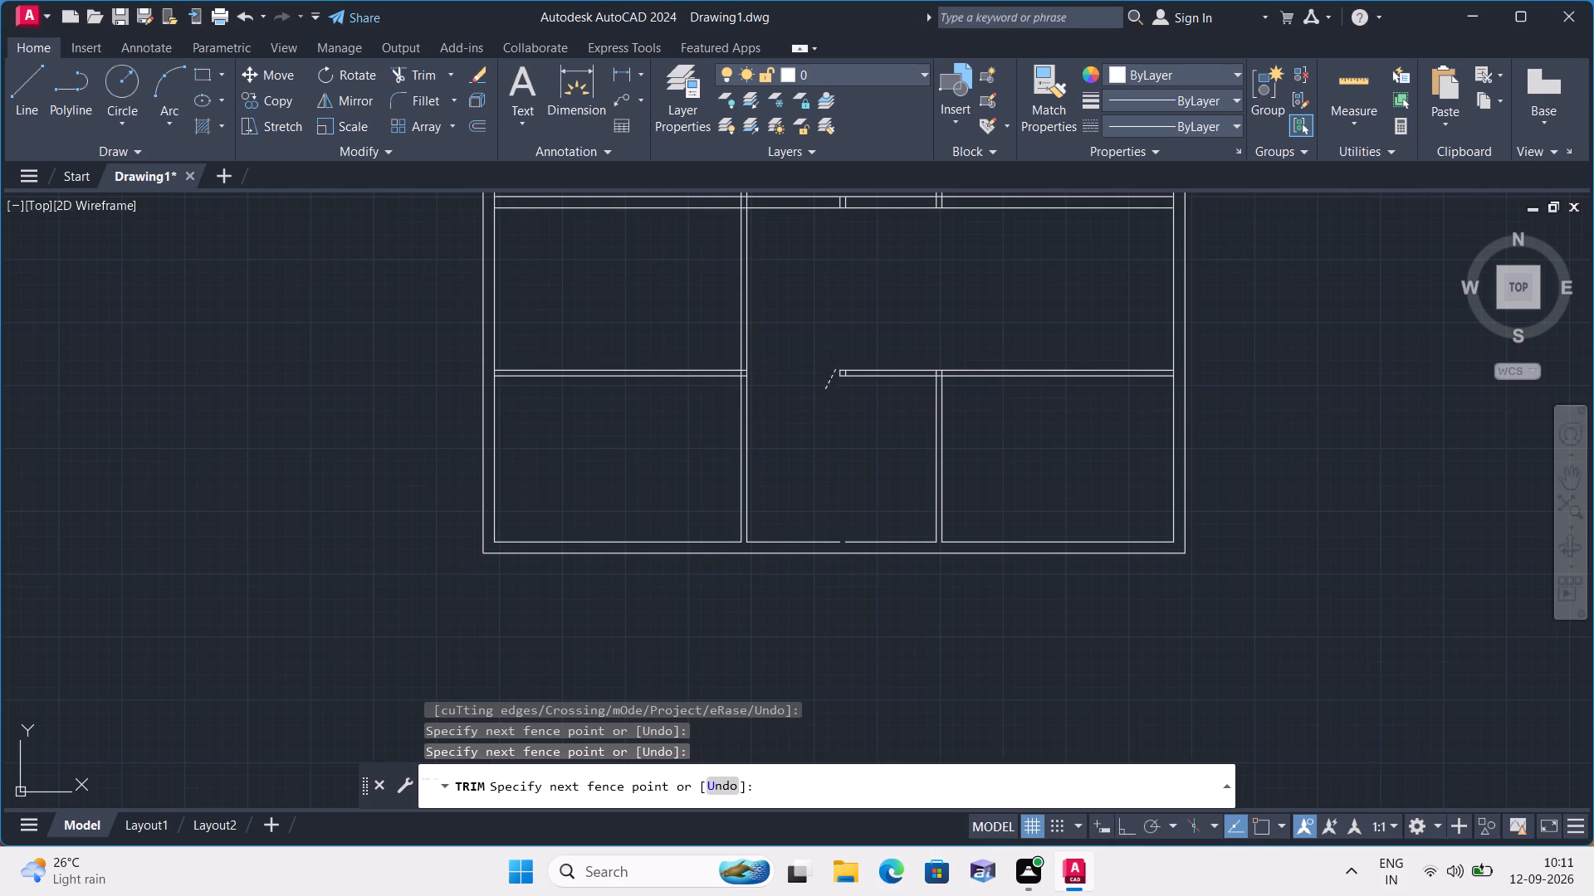
{"action": "left_click", "coordinate": [836, 368]}
{"action": "left_click", "coordinate": [853, 378]}
{"action": "left_click", "coordinate": [861, 354]}
{"action": "left_click", "coordinate": [859, 369]}
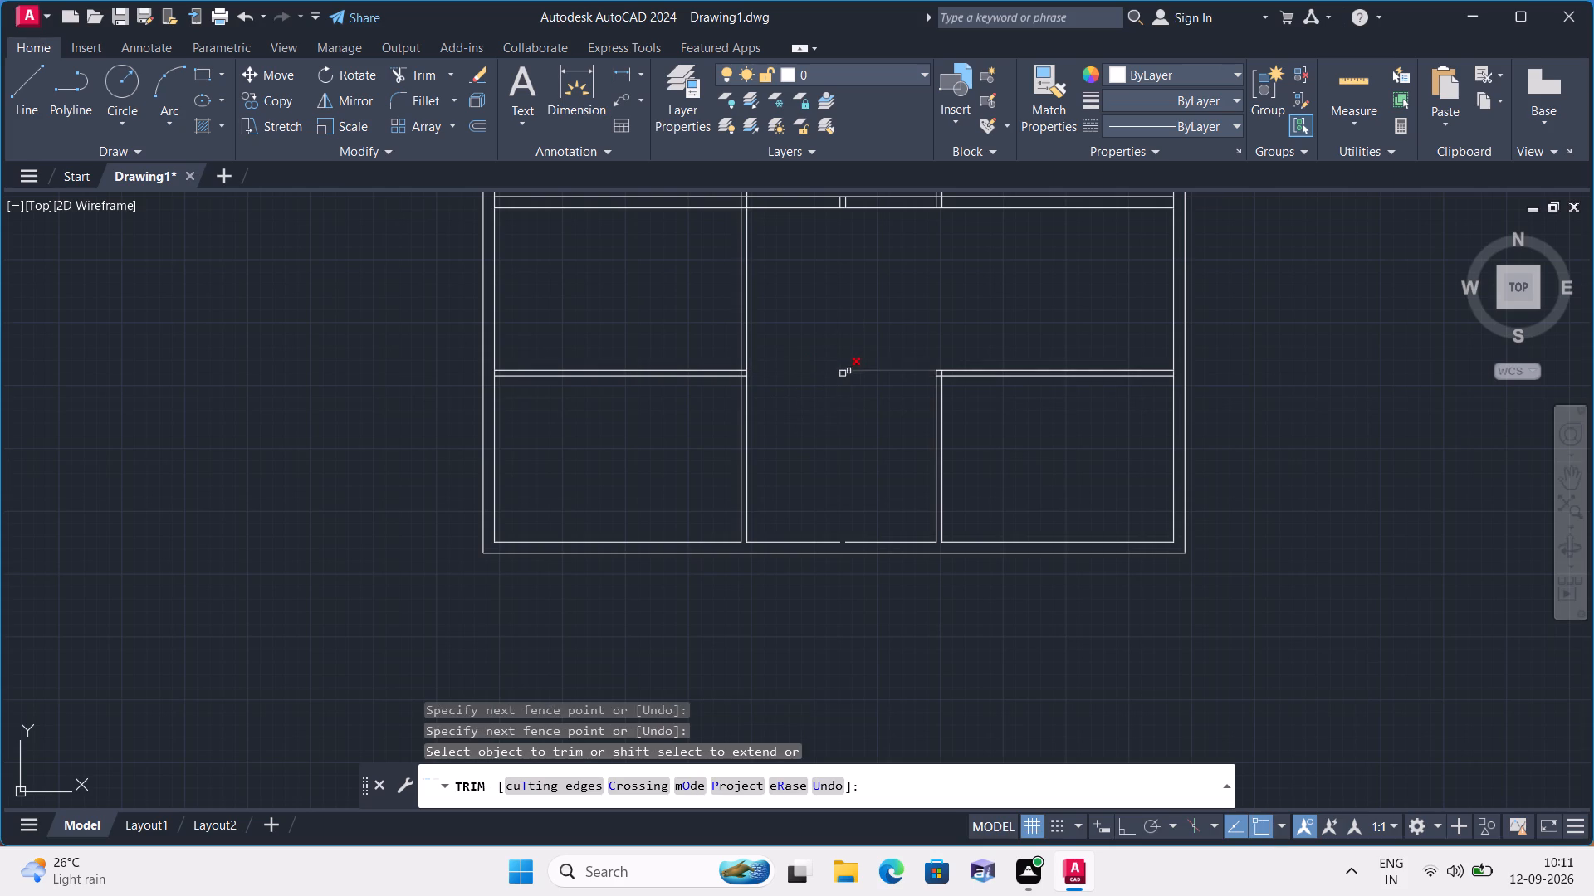
{"action": "left_click", "coordinate": [848, 370]}
{"action": "left_click", "coordinate": [842, 373]}
{"action": "left_click", "coordinate": [843, 369]}
{"action": "double_click", "coordinate": [843, 372]}
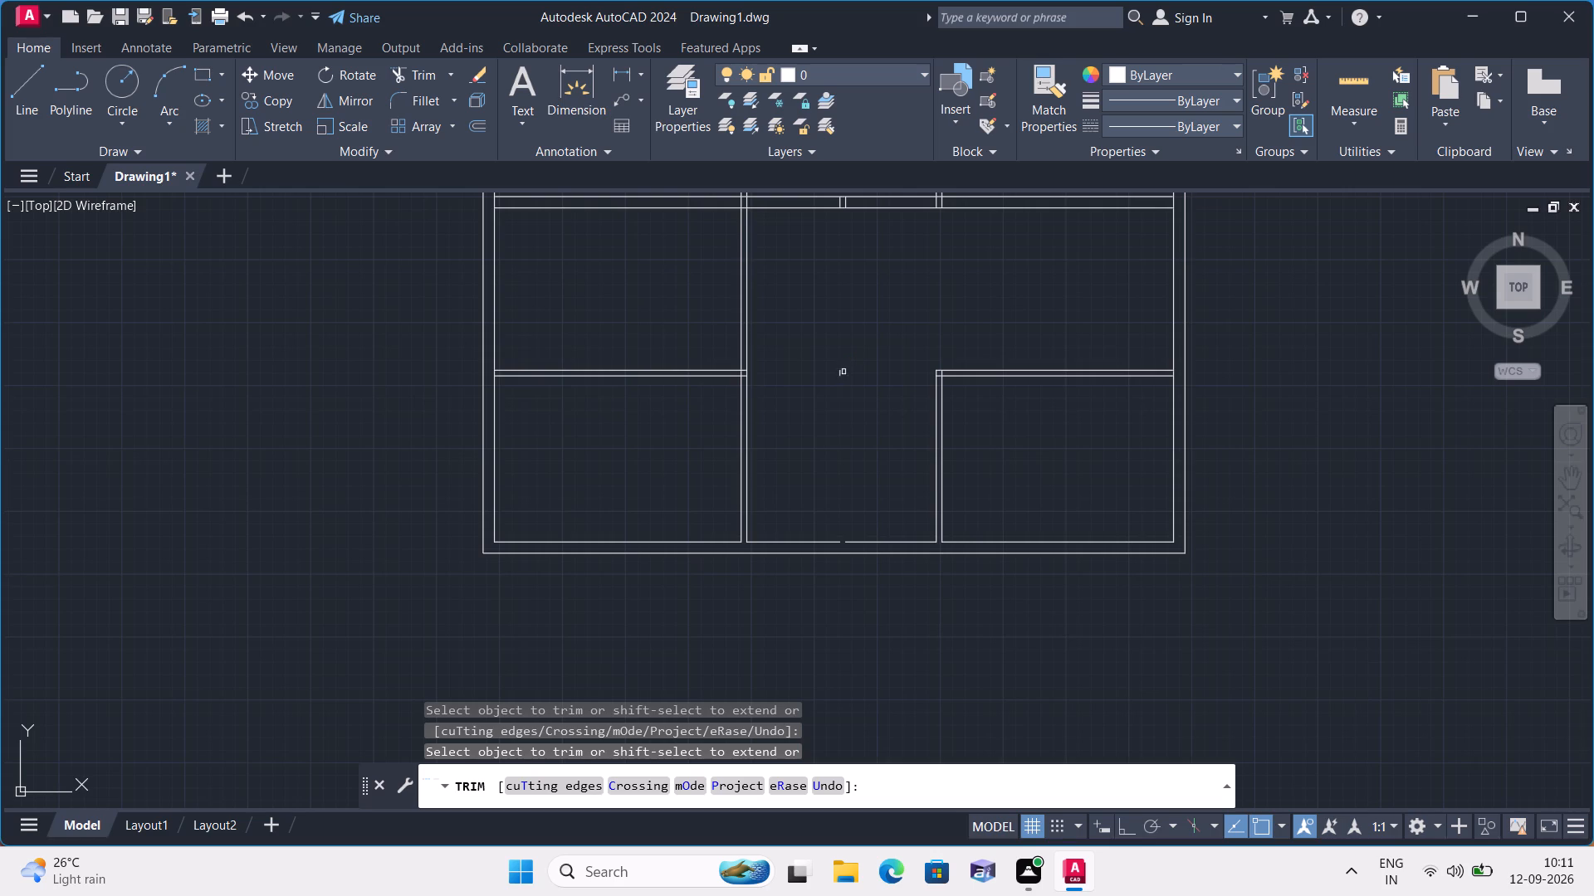
{"action": "left_click", "coordinate": [840, 377]}
{"action": "left_click", "coordinate": [857, 387]}
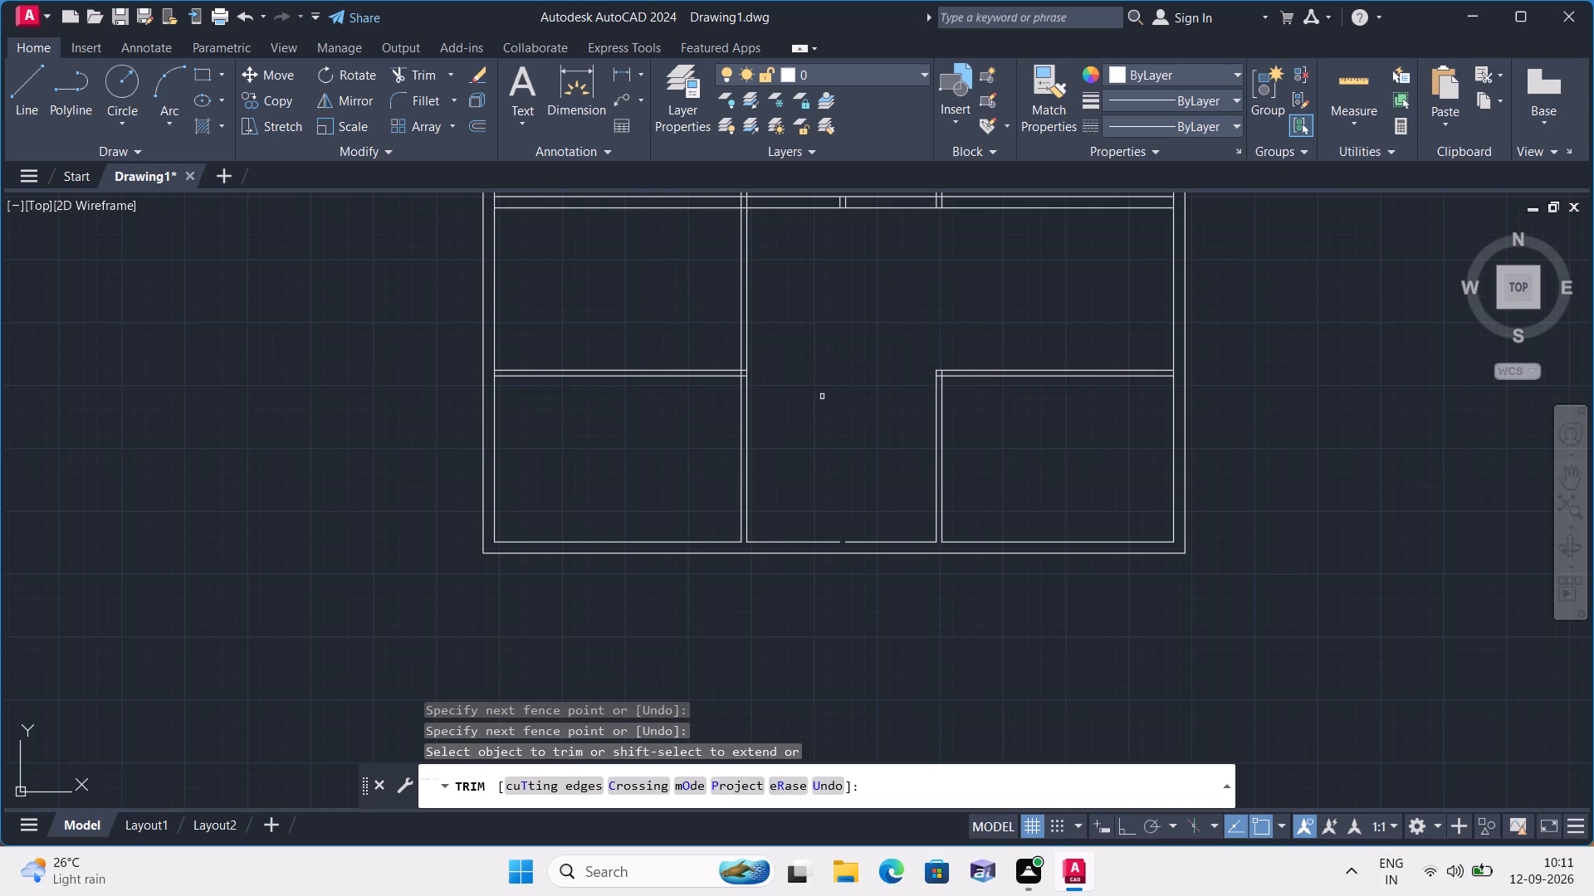
Trim the overlapping lines where the bottom-left room's upper partition meets the left vertical partition into an open junction.
{"action": "scroll", "coordinate": [736, 373], "scroll_direction": "up", "scroll_amount": 4}
{"action": "left_click", "coordinate": [716, 369]}
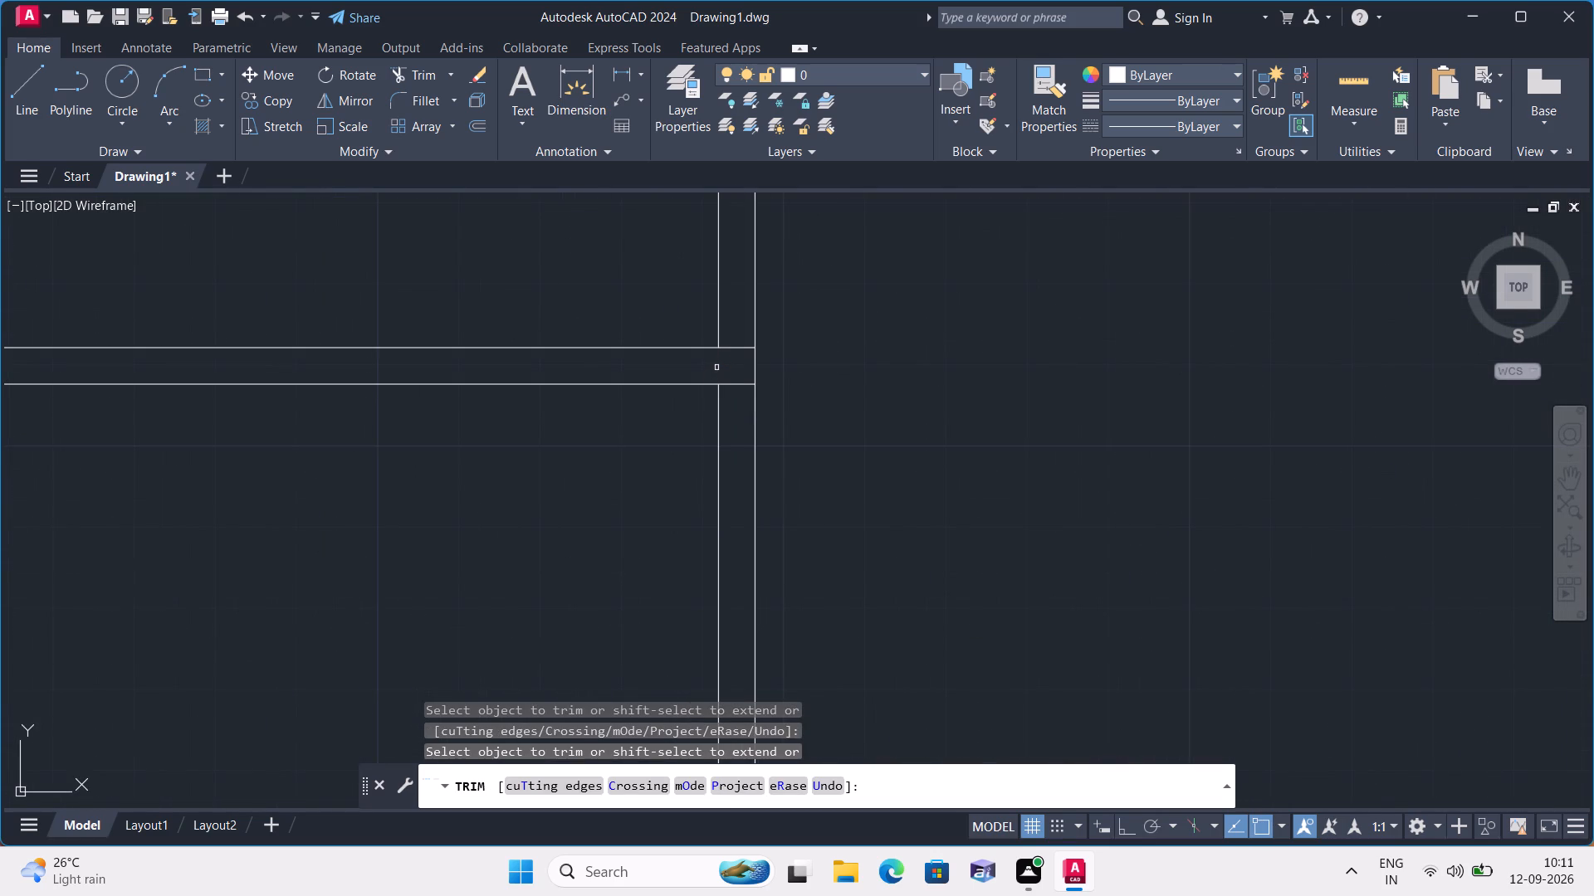
{"action": "left_click", "coordinate": [728, 382]}
Trim the overlapping line ends where the bottom-right room's upper partition meets its left partition into a clean corner.
{"action": "scroll", "coordinate": [846, 395], "scroll_direction": "down", "scroll_amount": 3}
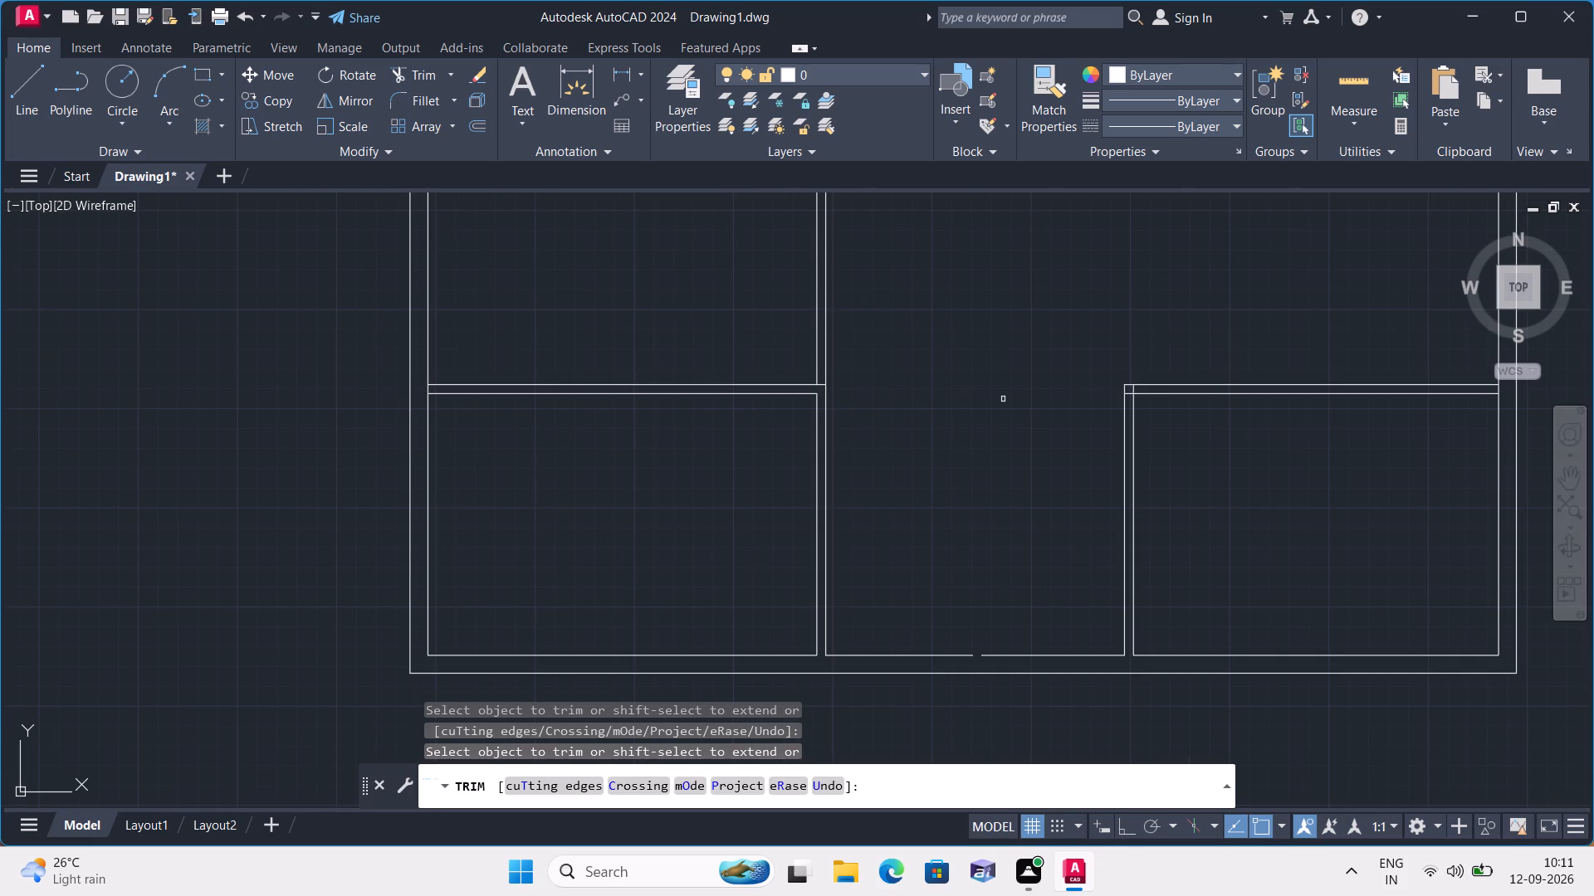
{"action": "scroll", "coordinate": [1115, 384], "scroll_direction": "up", "scroll_amount": 3}
{"action": "left_click", "coordinate": [1152, 416]}
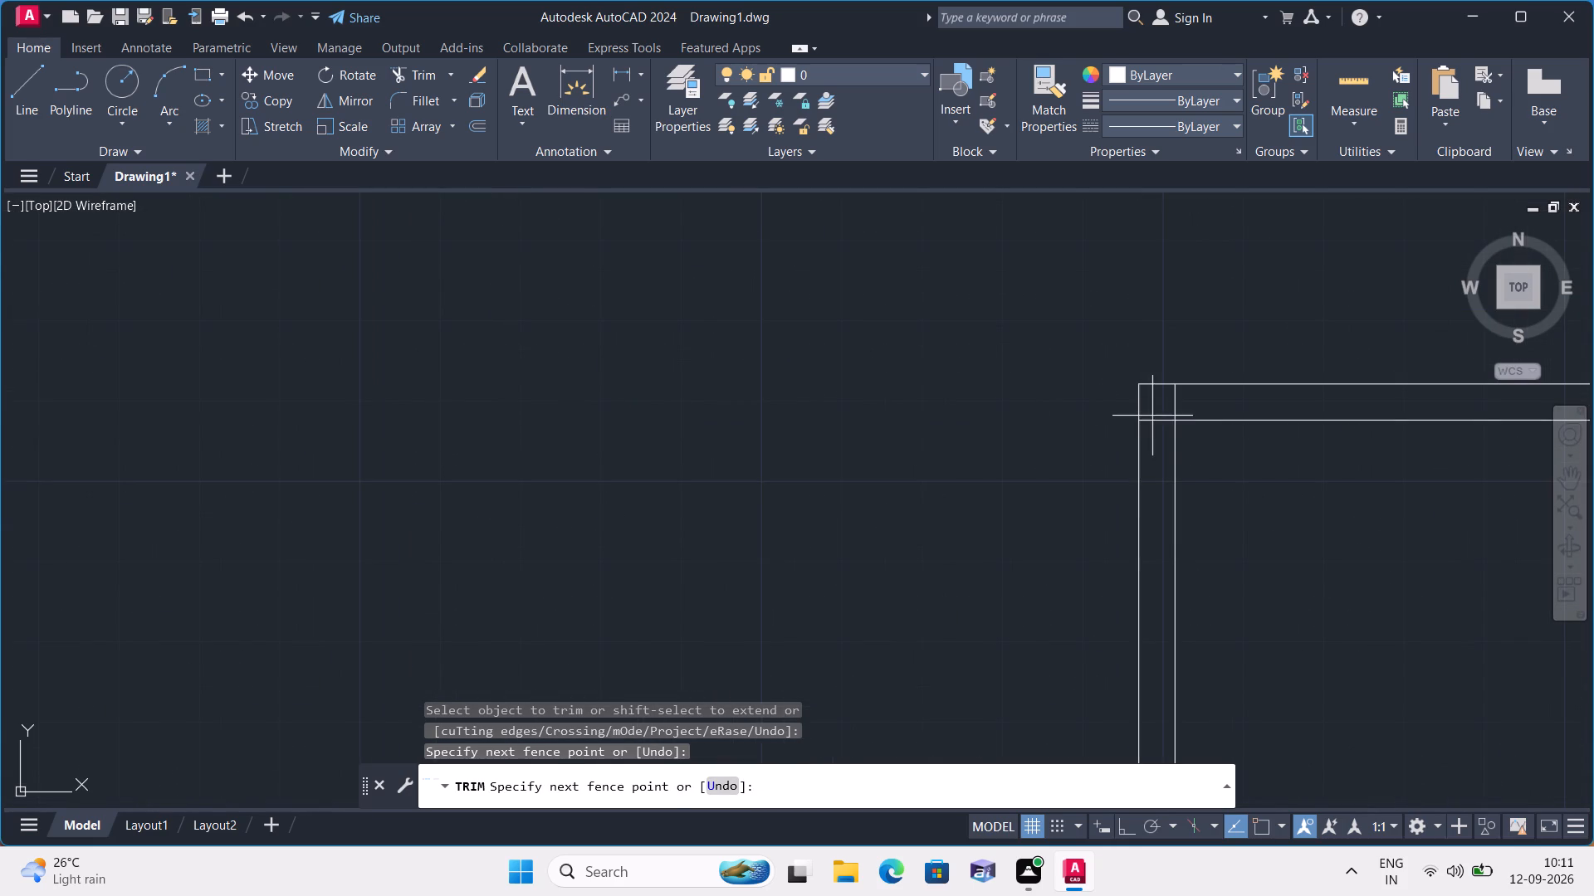
{"action": "left_click", "coordinate": [1159, 421]}
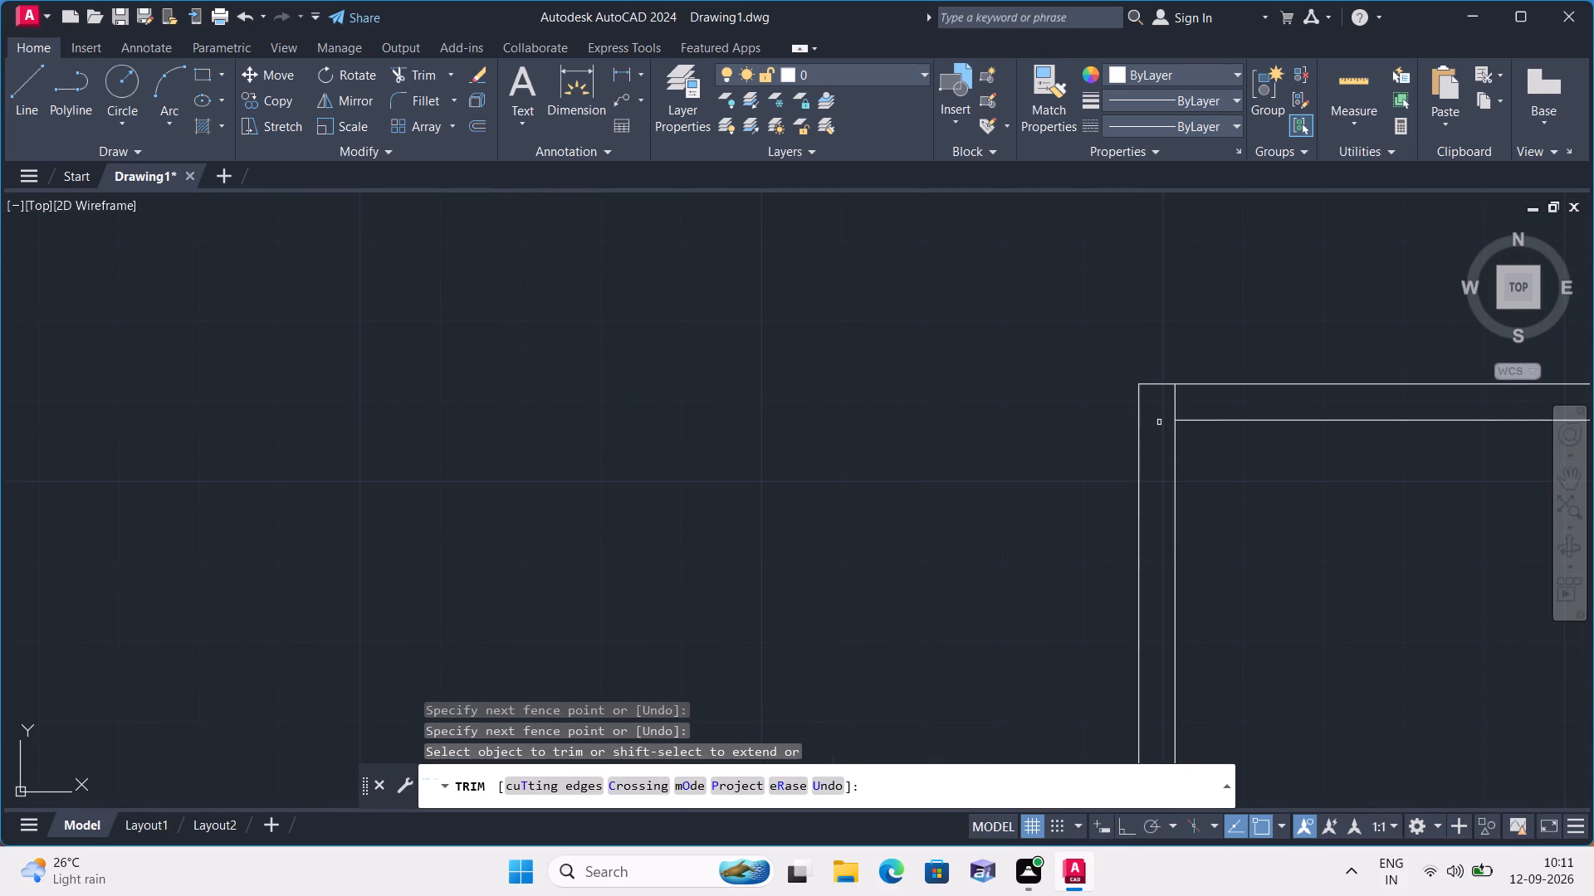
{"action": "scroll", "coordinate": [1159, 421], "scroll_direction": "down", "scroll_amount": 2}
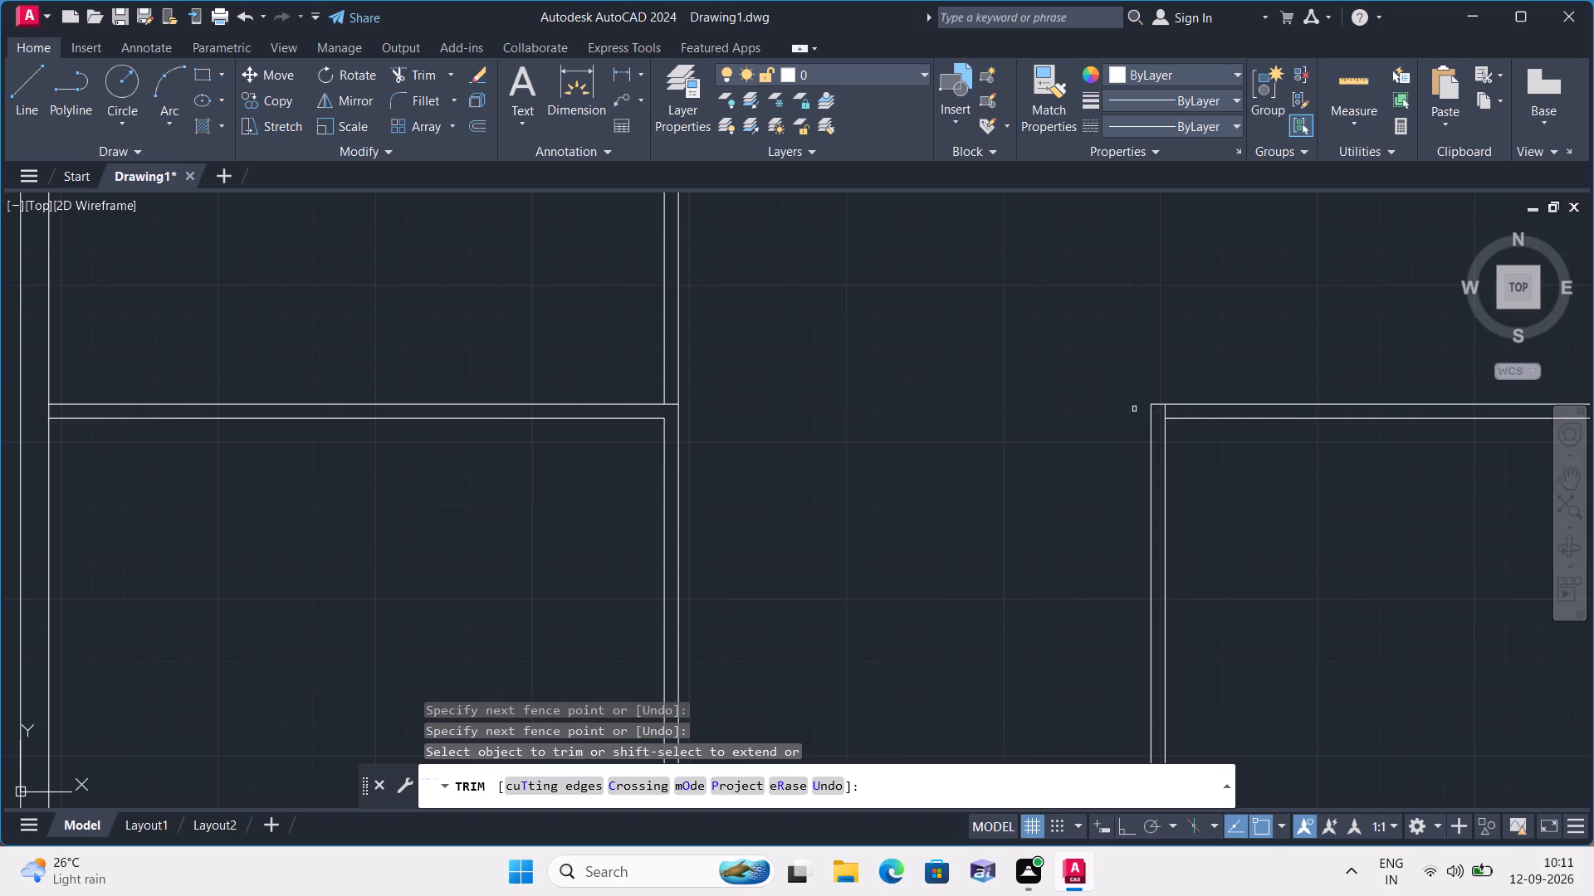
{"action": "scroll", "coordinate": [1172, 415], "scroll_direction": "up", "scroll_amount": 2}
{"action": "left_click", "coordinate": [1145, 407]}
{"action": "scroll", "coordinate": [1057, 374], "scroll_direction": "down", "scroll_amount": 3}
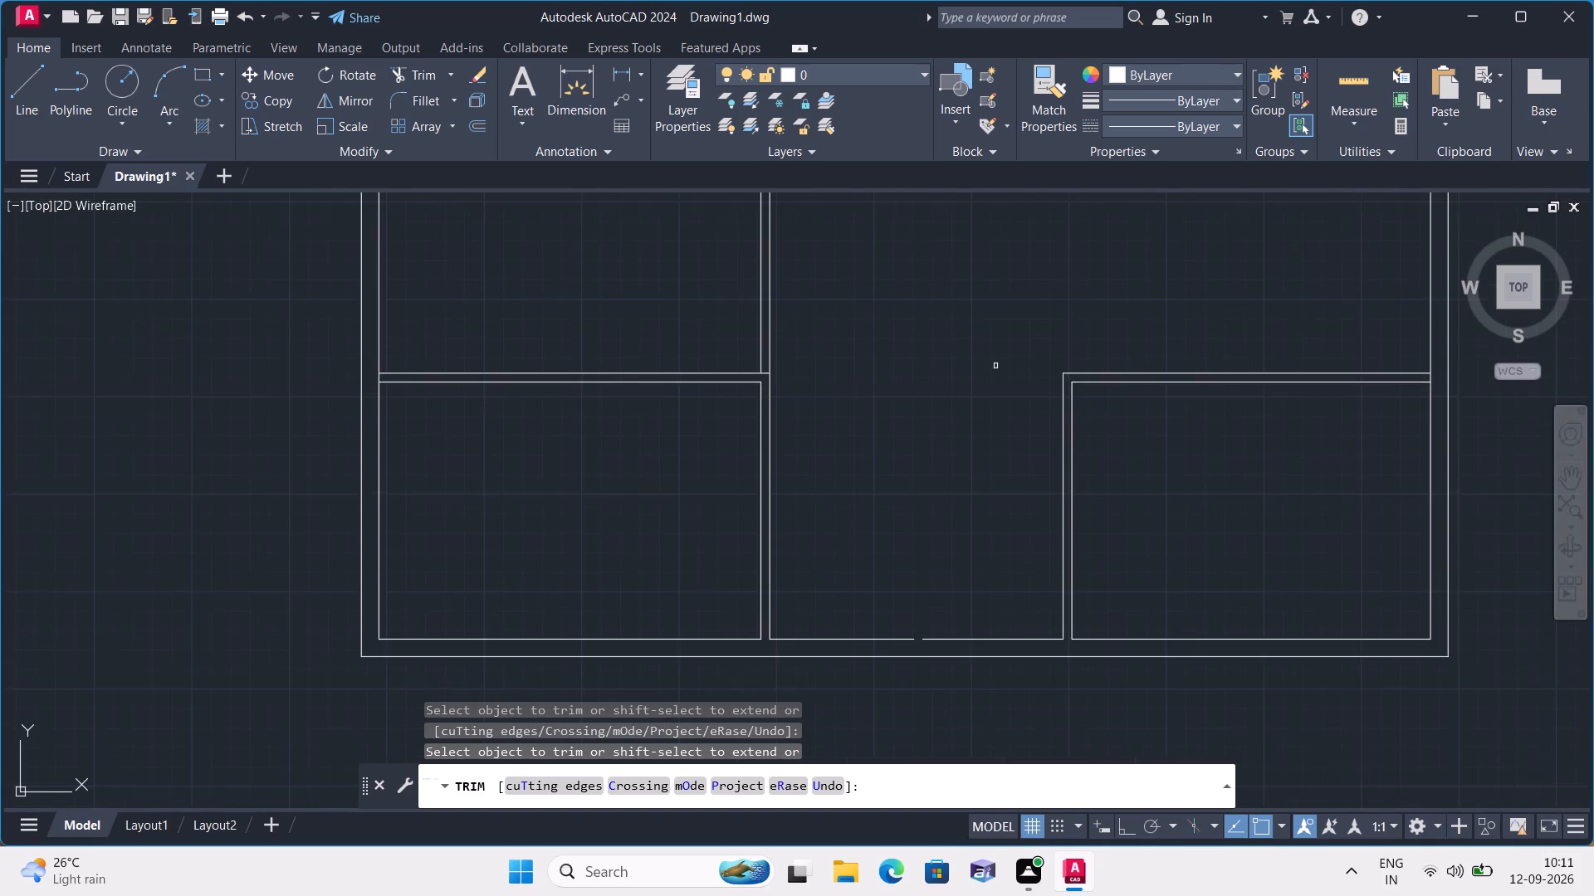
Trim the central partition's leftover stub lines out of the two thick horizontal walls above and below the third room row.
{"action": "scroll", "coordinate": [995, 366], "scroll_direction": "down", "scroll_amount": 1}
{"action": "middle_click_drag", "start_coordinate": [950, 353], "coordinate": [965, 586]}
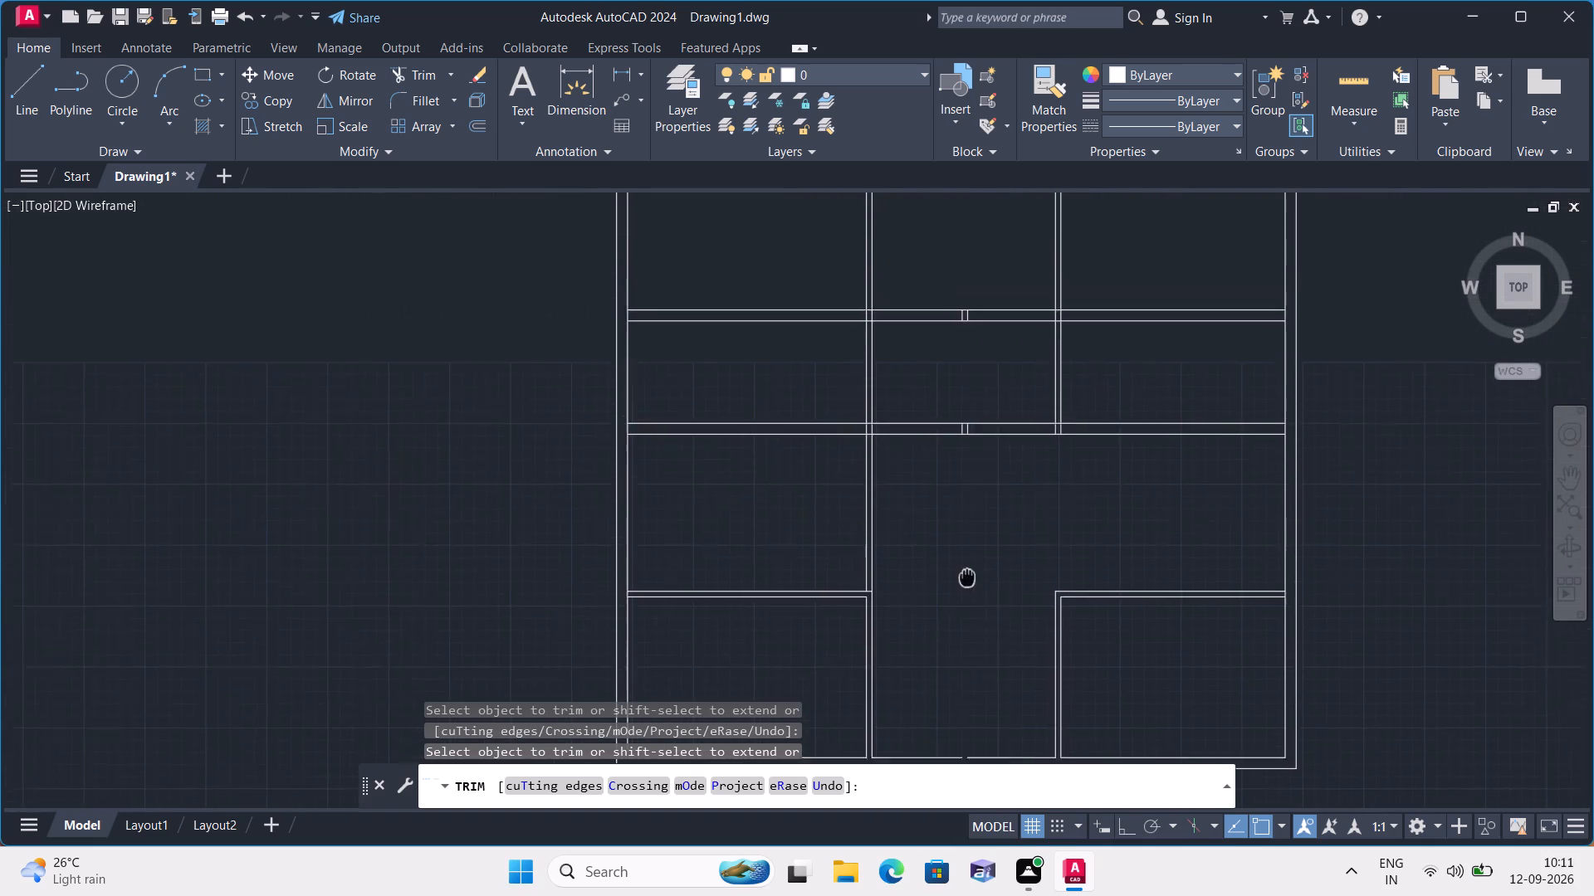
{"action": "middle_click_drag", "start_coordinate": [965, 586], "coordinate": [959, 627]}
{"action": "scroll", "coordinate": [955, 494], "scroll_direction": "up", "scroll_amount": 3}
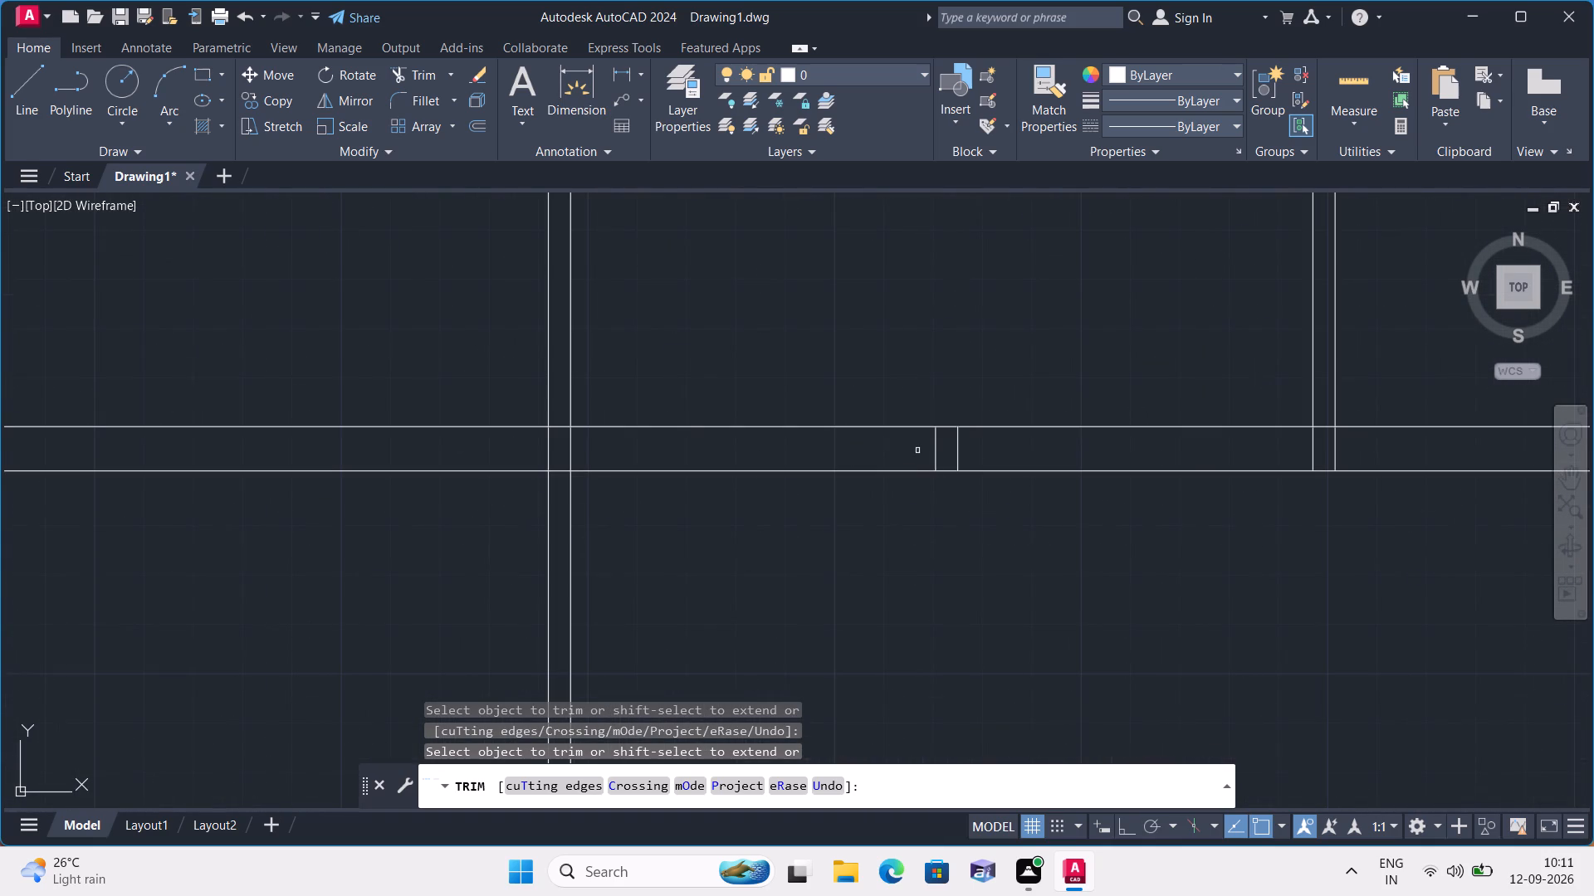
{"action": "left_click", "coordinate": [918, 446]}
{"action": "left_click", "coordinate": [971, 445]}
{"action": "scroll", "coordinate": [971, 445], "scroll_direction": "down", "scroll_amount": 3}
{"action": "middle_click_drag", "start_coordinate": [990, 425], "coordinate": [1015, 528]}
{"action": "scroll", "coordinate": [1015, 528], "scroll_direction": "up", "scroll_amount": 1}
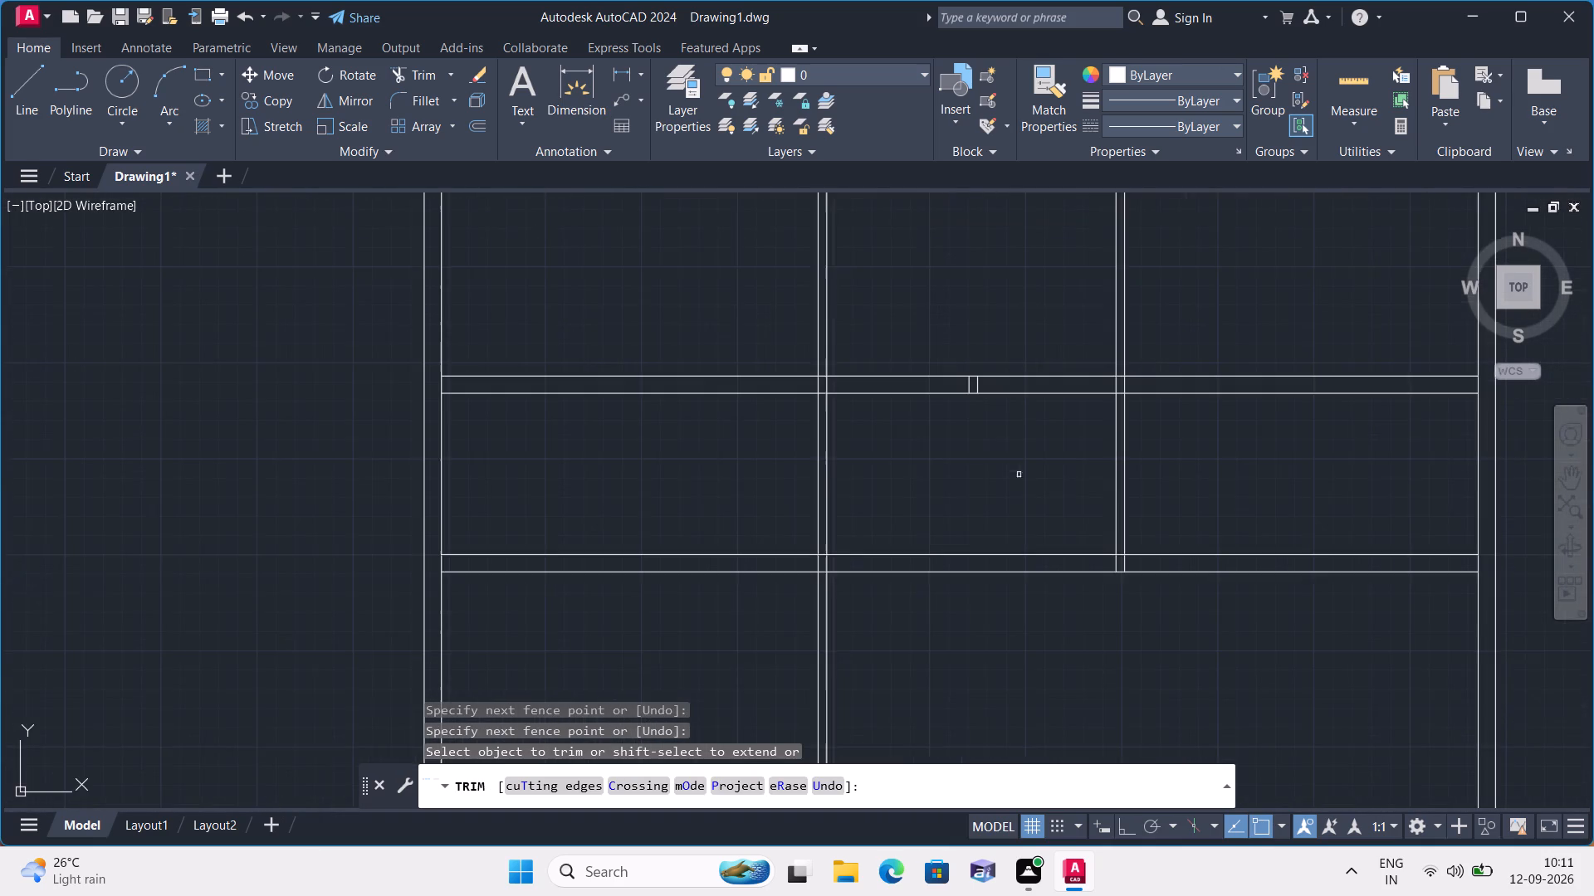
{"action": "scroll", "coordinate": [941, 383], "scroll_direction": "up", "scroll_amount": 3}
{"action": "left_click", "coordinate": [944, 379]}
{"action": "left_click", "coordinate": [1099, 397]}
{"action": "scroll", "coordinate": [1099, 397], "scroll_direction": "down", "scroll_amount": 1}
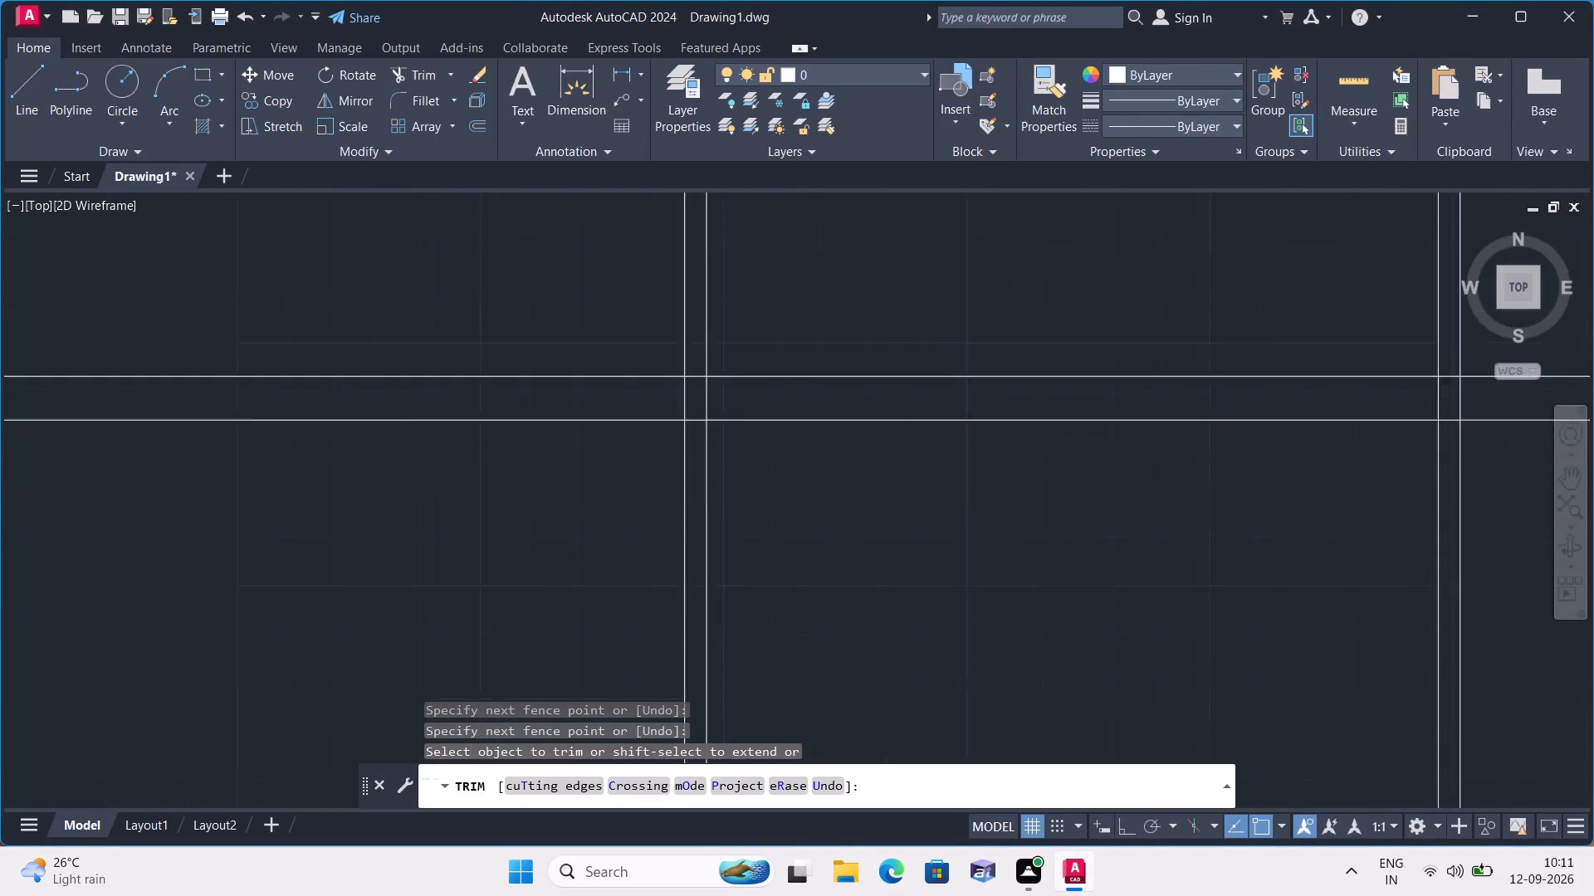
Trim the overlapping lines at the lower-left corner of the two small top rooms into a clean corner.
{"action": "scroll", "coordinate": [1099, 397], "scroll_direction": "down", "scroll_amount": 4}
{"action": "middle_click_drag", "start_coordinate": [937, 397], "coordinate": [909, 463]}
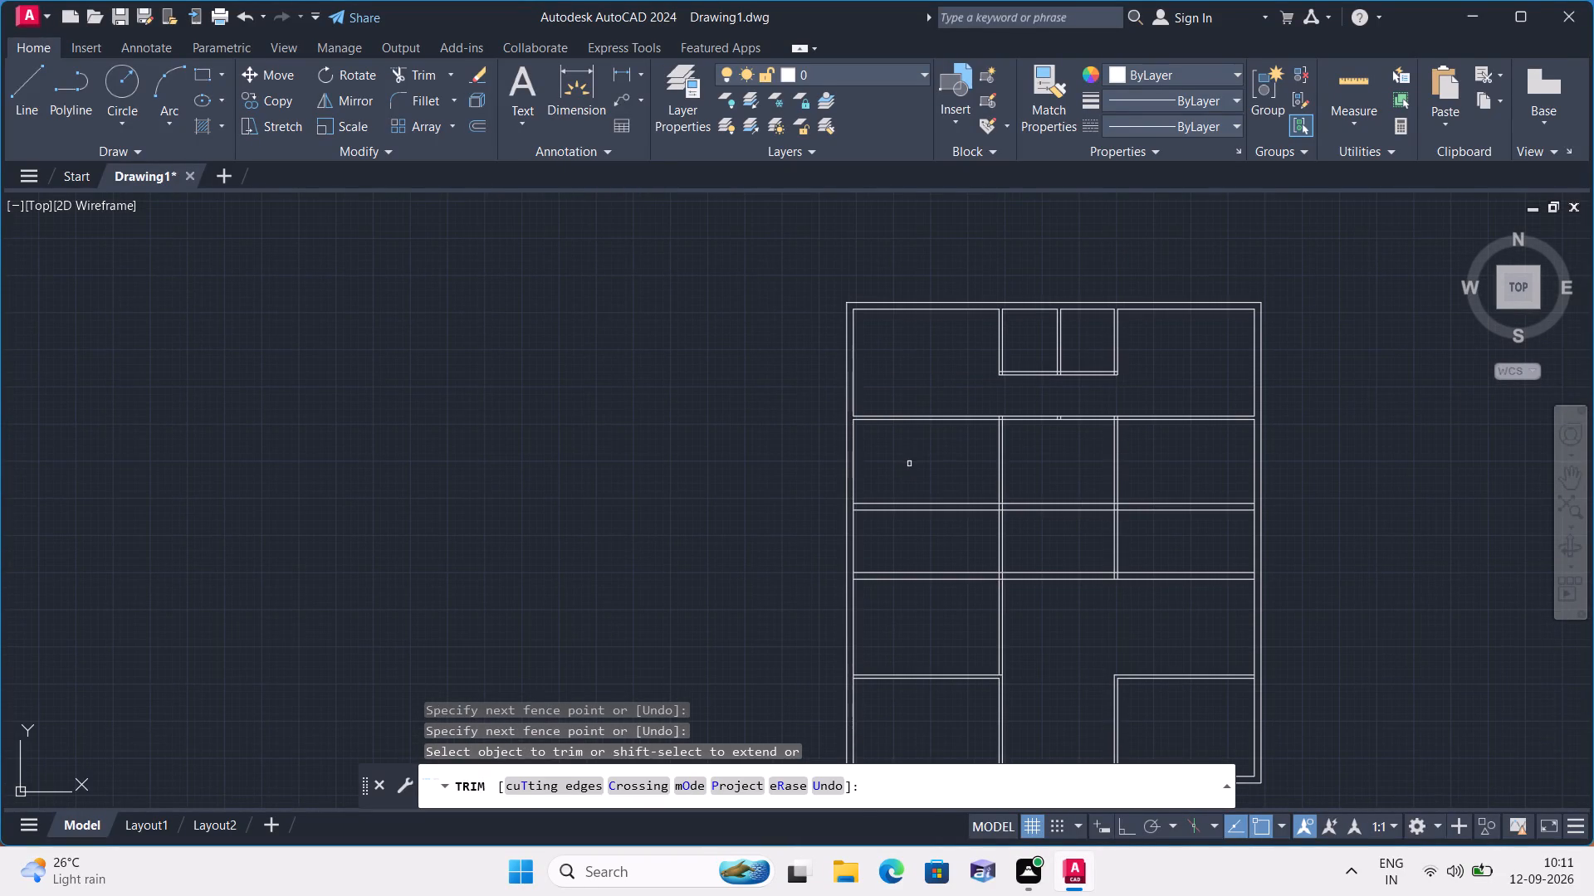
{"action": "scroll", "coordinate": [973, 375], "scroll_direction": "up", "scroll_amount": 4}
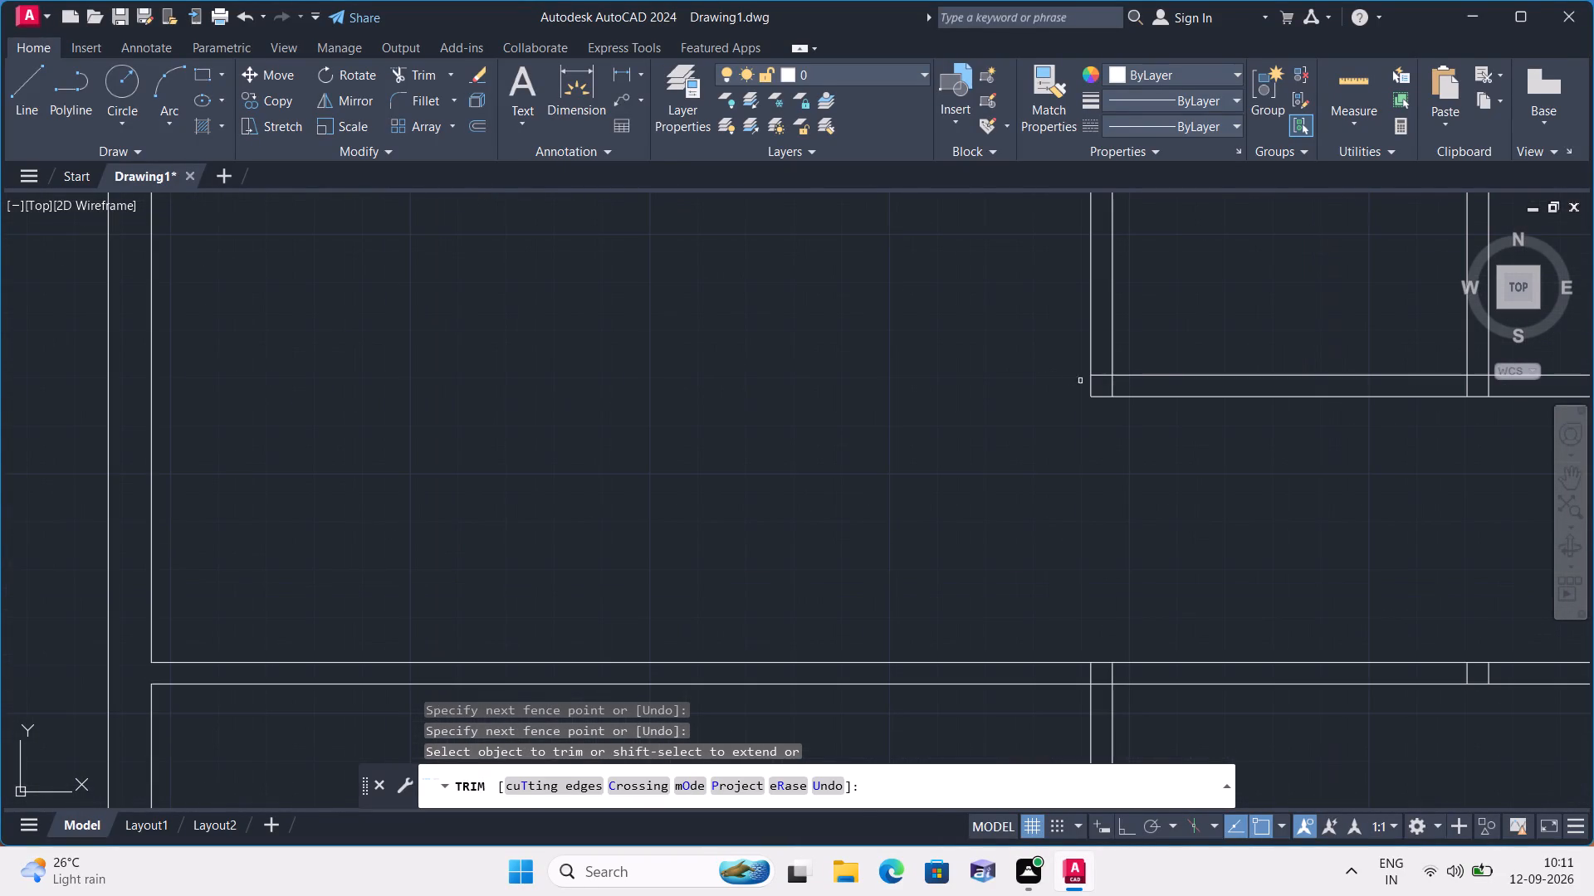
{"action": "scroll", "coordinate": [1117, 373], "scroll_direction": "up", "scroll_amount": 3}
{"action": "left_click", "coordinate": [1038, 373]}
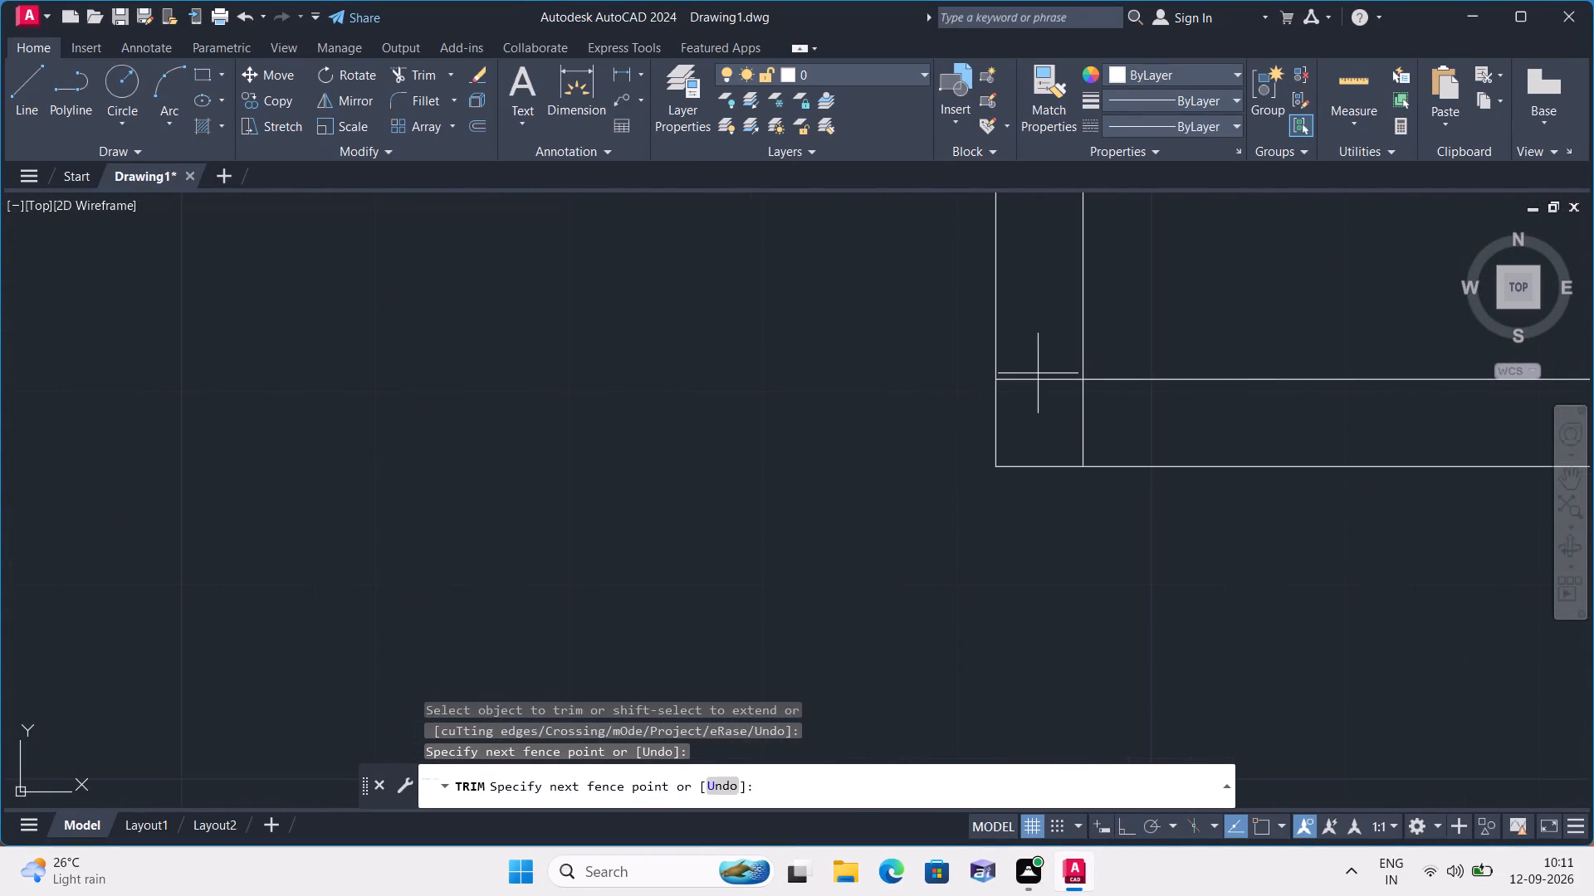
{"action": "left_click", "coordinate": [1127, 418]}
{"action": "scroll", "coordinate": [1128, 418], "scroll_direction": "down", "scroll_amount": 1}
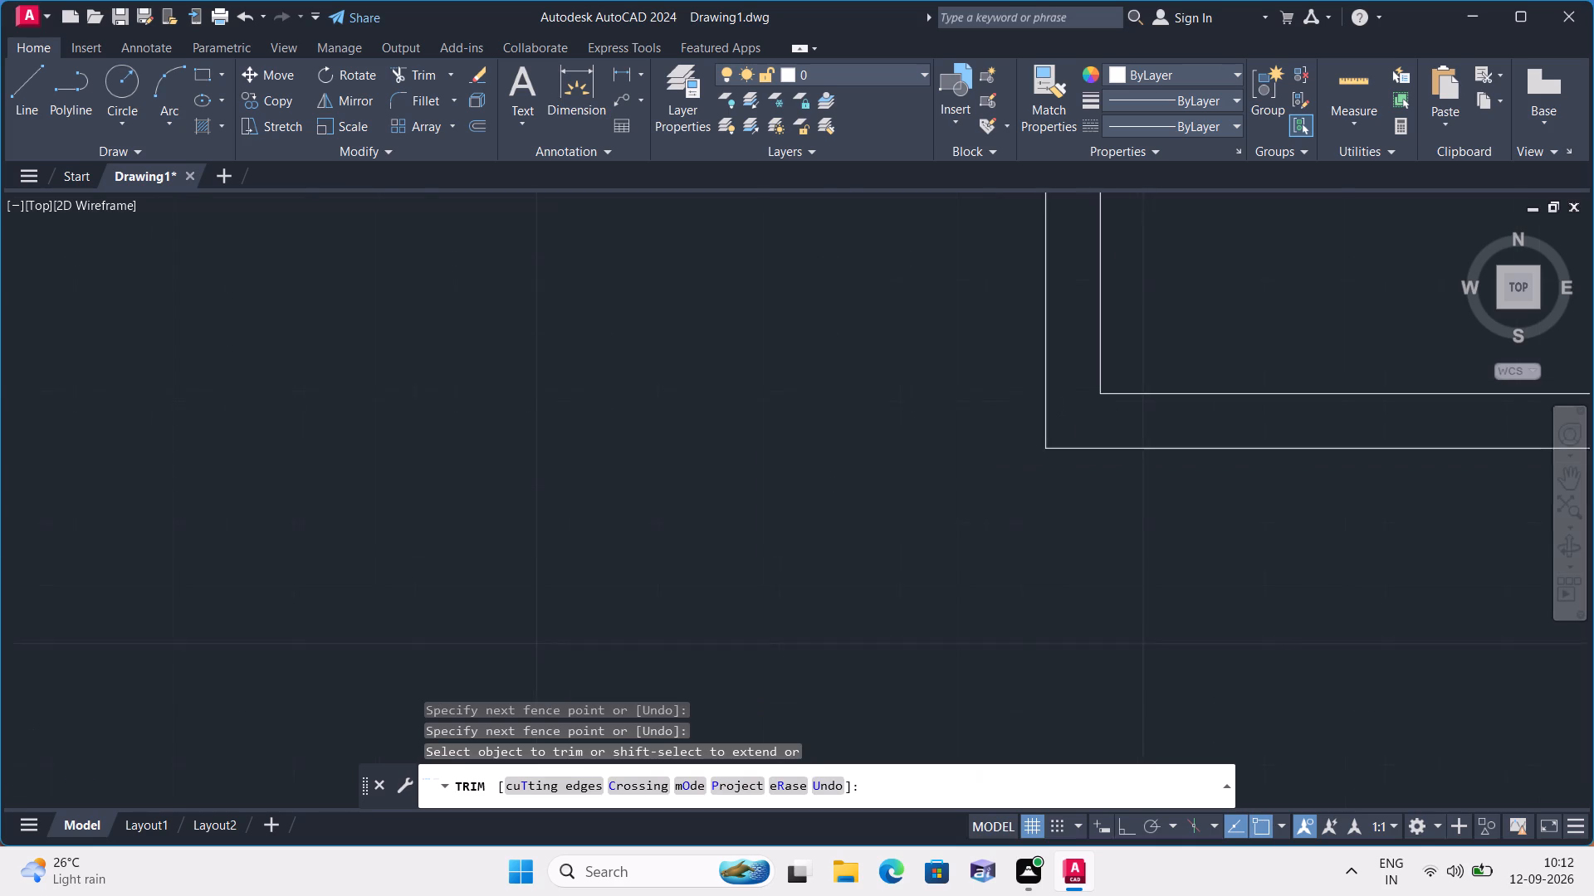
Trim the overlapping lines where the divider between the two small top rooms meets their lower partition into an open junction.
{"action": "scroll", "coordinate": [1129, 422], "scroll_direction": "down", "scroll_amount": 3}
{"action": "scroll", "coordinate": [1359, 409], "scroll_direction": "up", "scroll_amount": 4}
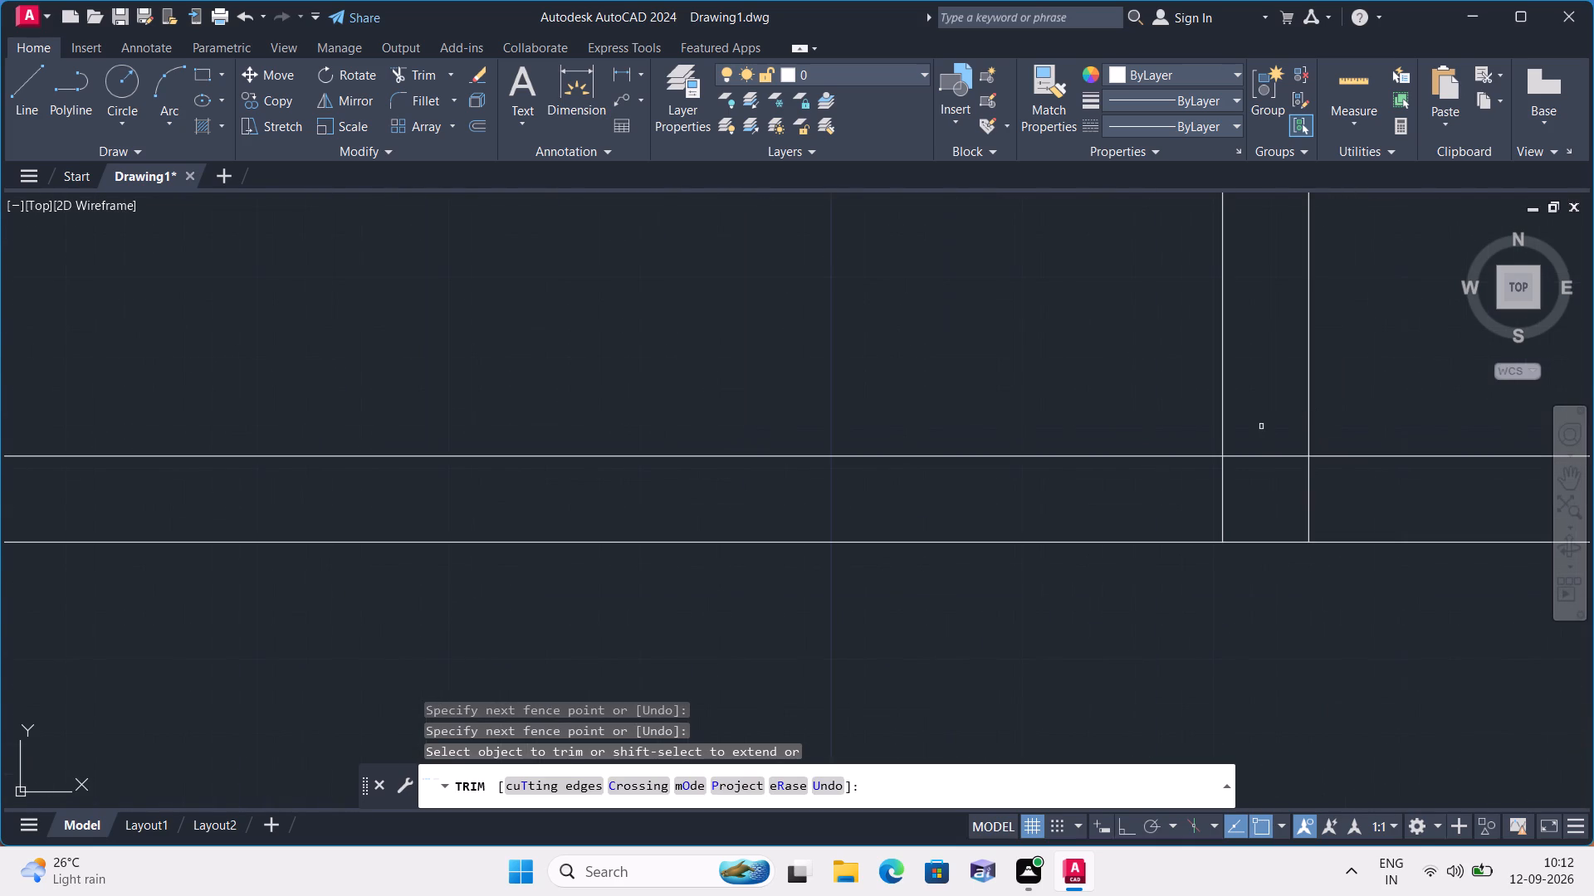
{"action": "left_click_drag", "start_coordinate": [1261, 426], "coordinate": [1261, 441]}
{"action": "left_click", "coordinate": [1181, 500]}
{"action": "left_click", "coordinate": [1250, 487]}
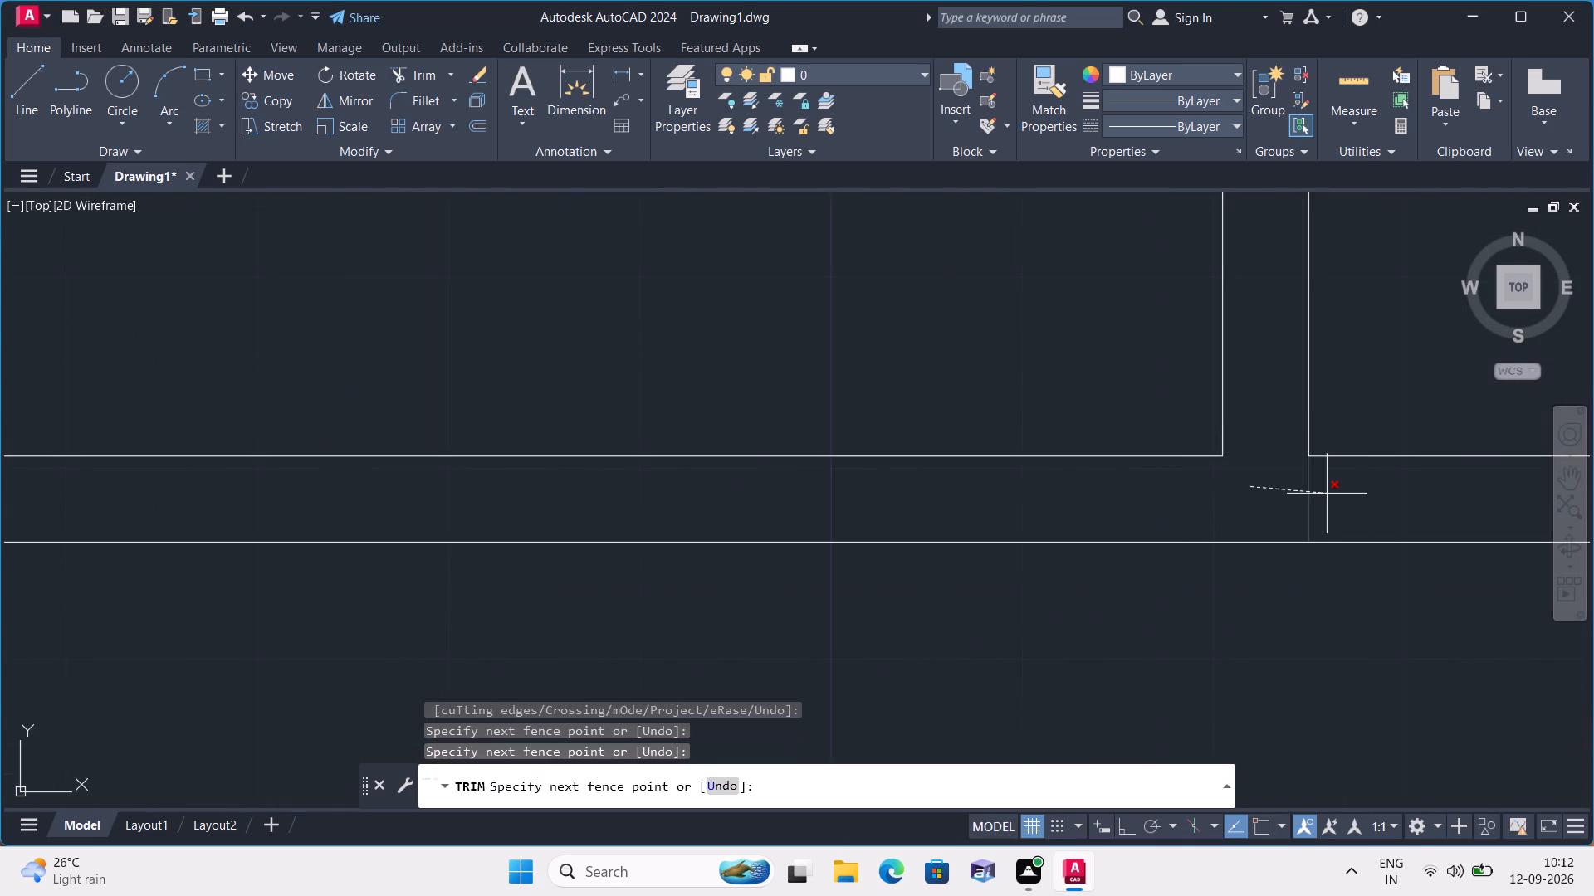
{"action": "left_click", "coordinate": [1327, 494]}
Trim the overlapping lines at the lower-right corner of the two small top rooms into a clean corner.
{"action": "scroll", "coordinate": [1329, 498], "scroll_direction": "down", "scroll_amount": 5}
{"action": "middle_click_drag", "start_coordinate": [1338, 554], "coordinate": [1278, 562]}
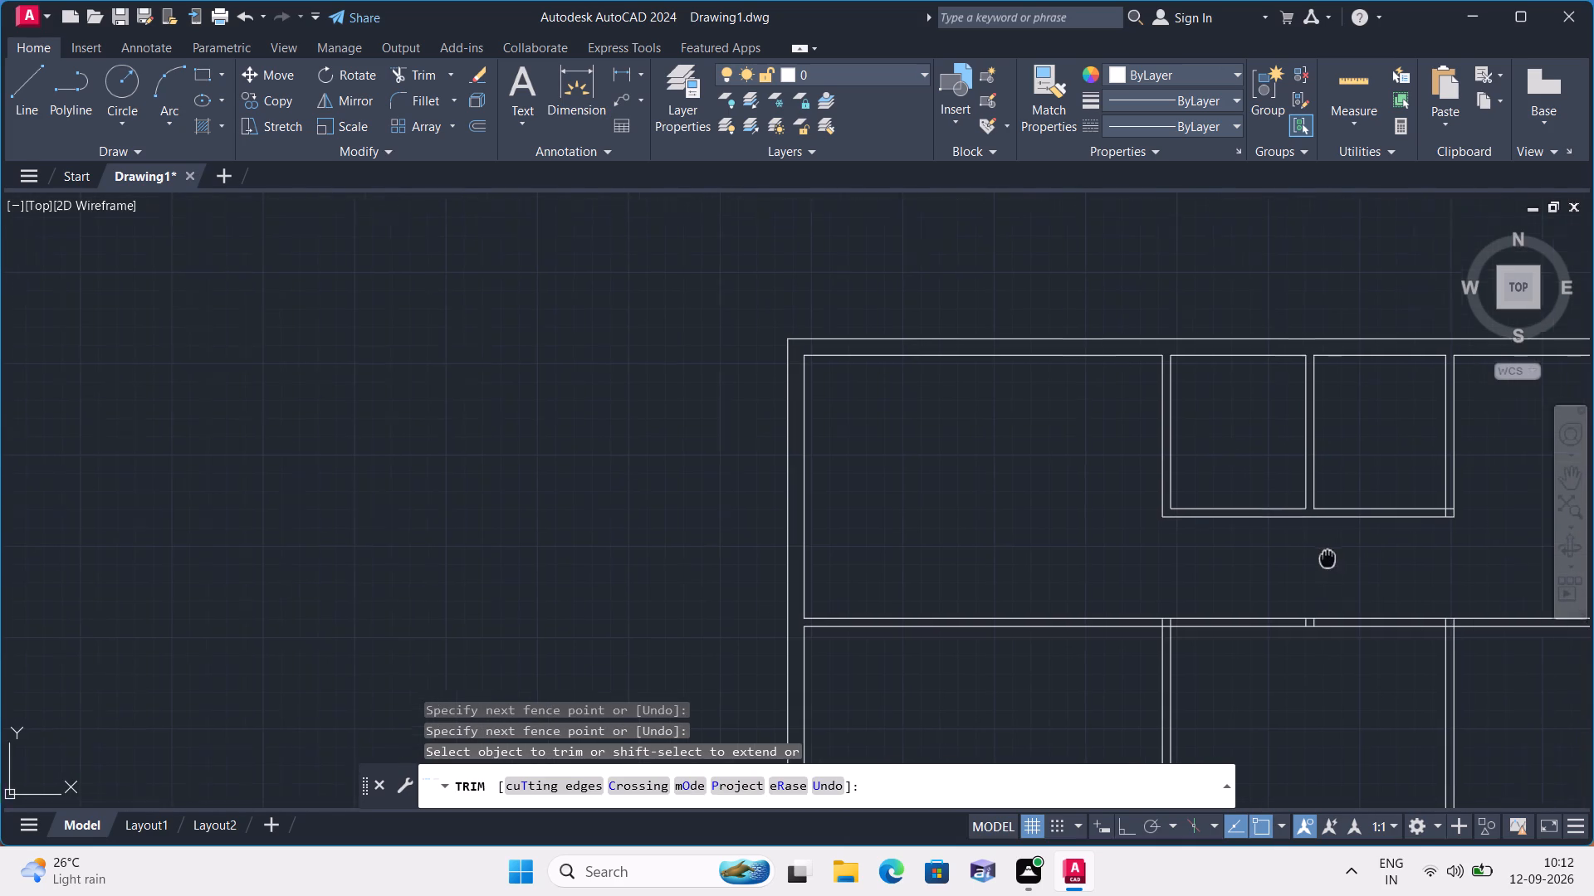
{"action": "middle_click_drag", "start_coordinate": [1278, 562], "coordinate": [1220, 562]}
{"action": "scroll", "coordinate": [1340, 526], "scroll_direction": "up", "scroll_amount": 4}
{"action": "left_click_drag", "start_coordinate": [1318, 449], "coordinate": [1320, 465]}
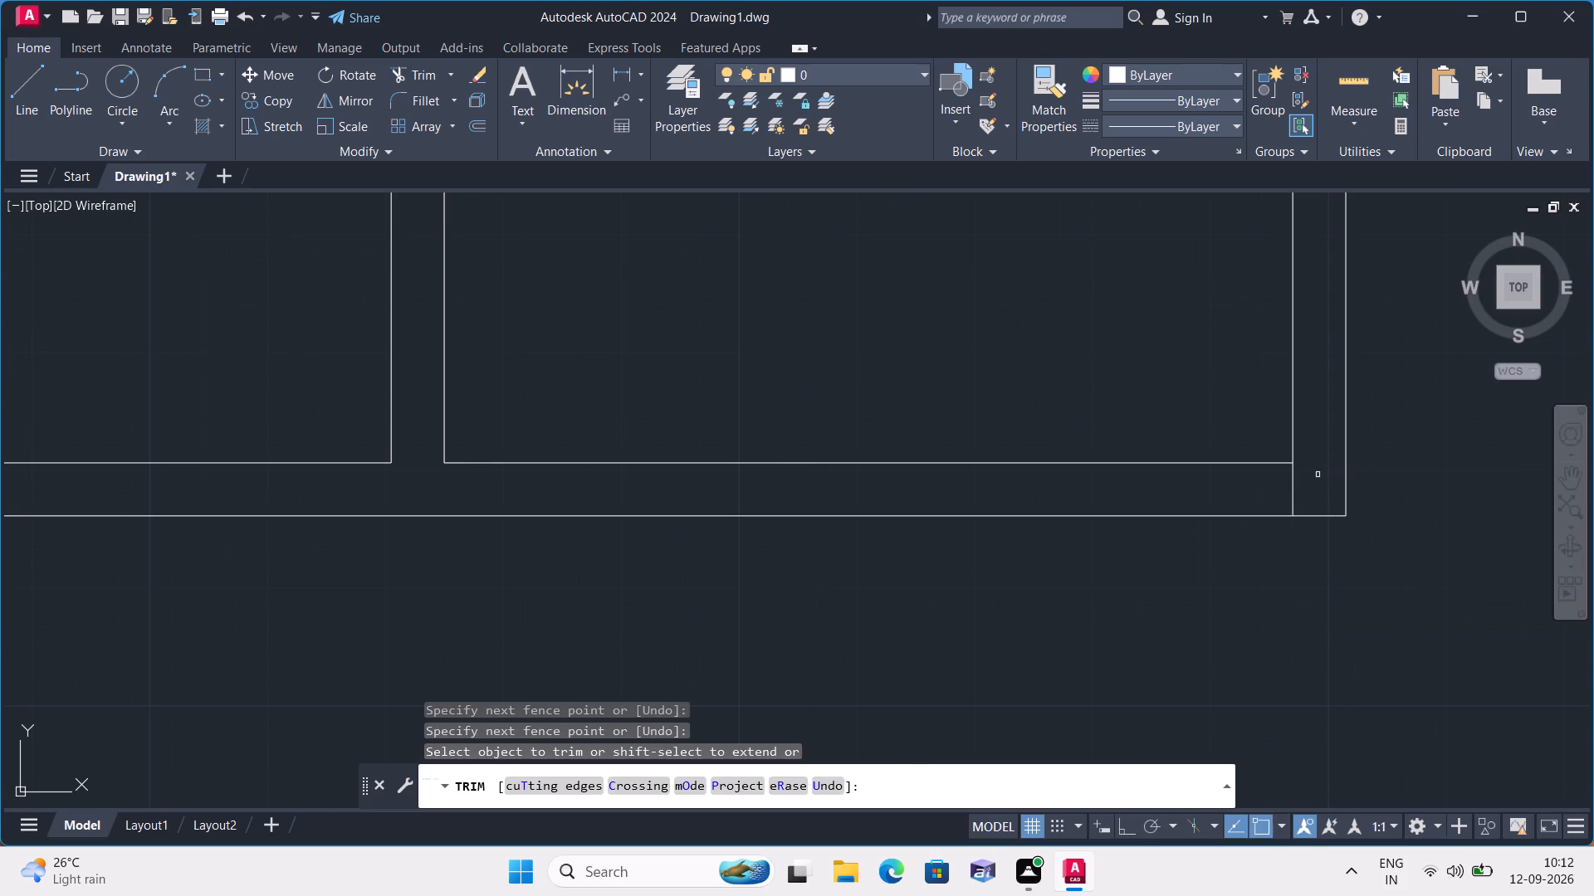
{"action": "left_click", "coordinate": [1270, 488]}
{"action": "left_click", "coordinate": [1308, 481]}
{"action": "scroll", "coordinate": [1048, 520], "scroll_direction": "down", "scroll_amount": 4}
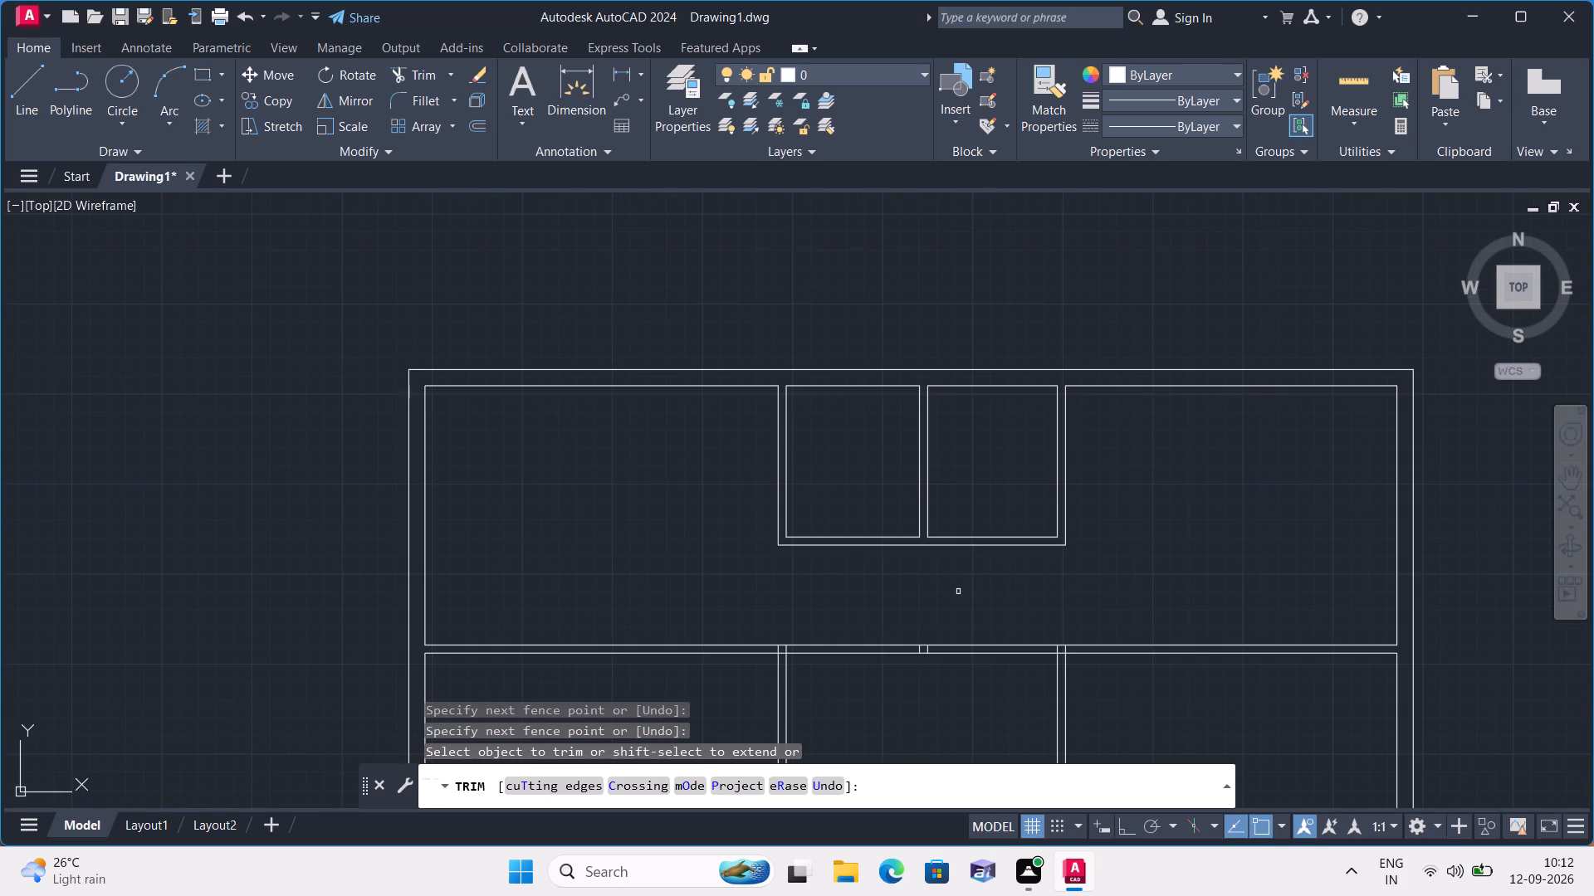
On the partition below the top row, open the junction with the left vertical partition and trim out the central stub lines.
{"action": "scroll", "coordinate": [950, 592], "scroll_direction": "up", "scroll_amount": 1}
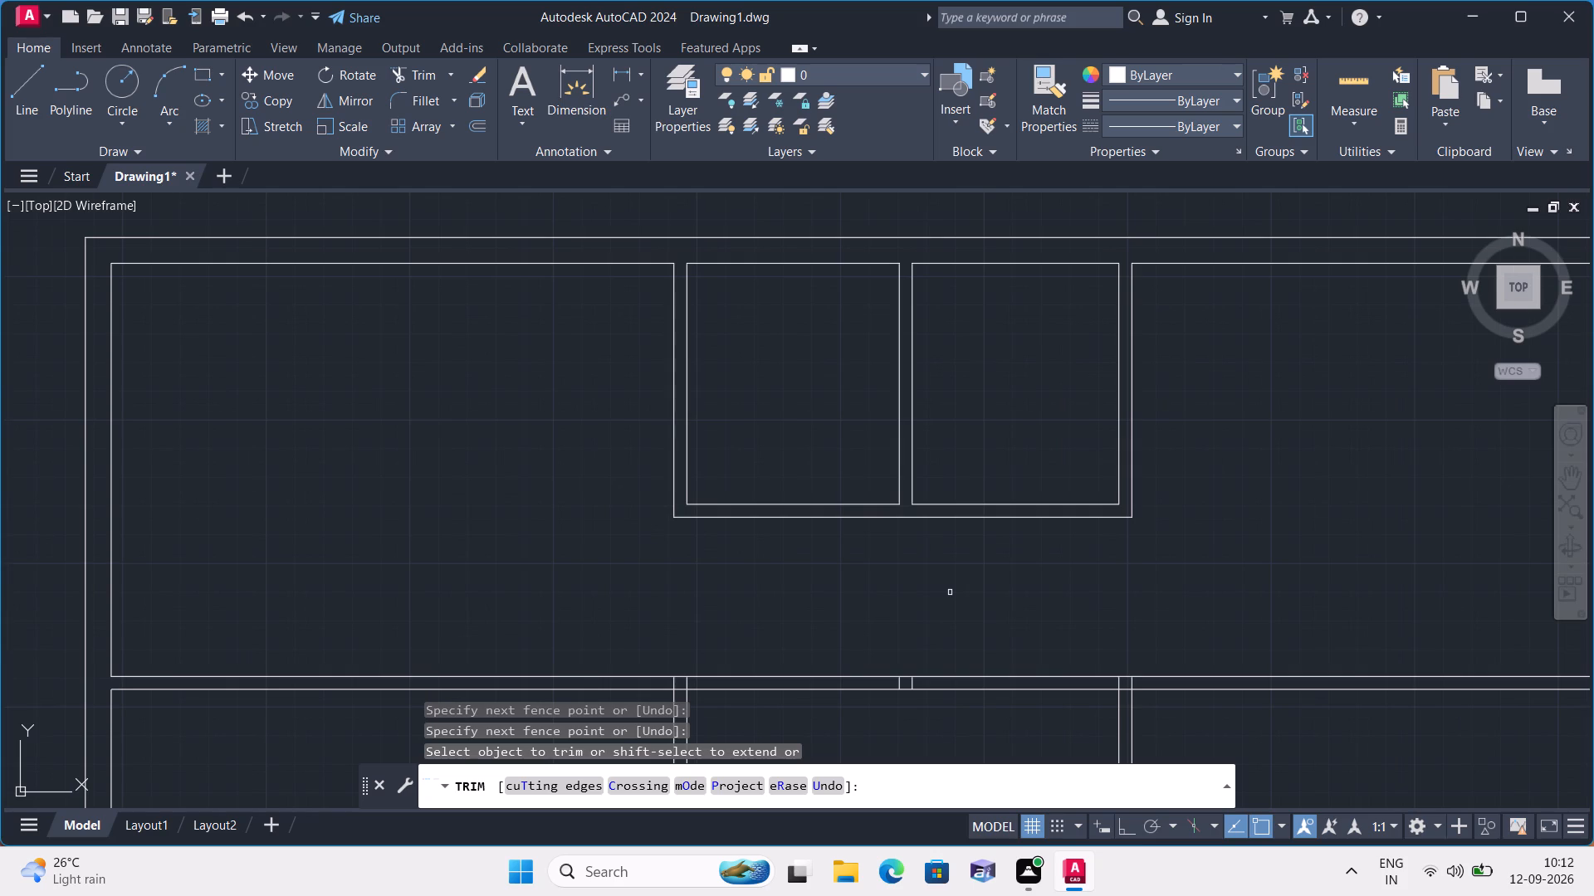
{"action": "middle_click_drag", "start_coordinate": [950, 592], "coordinate": [958, 497]}
{"action": "middle_click_drag", "start_coordinate": [794, 666], "coordinate": [841, 562]}
{"action": "scroll", "coordinate": [794, 524], "scroll_direction": "up", "scroll_amount": 3}
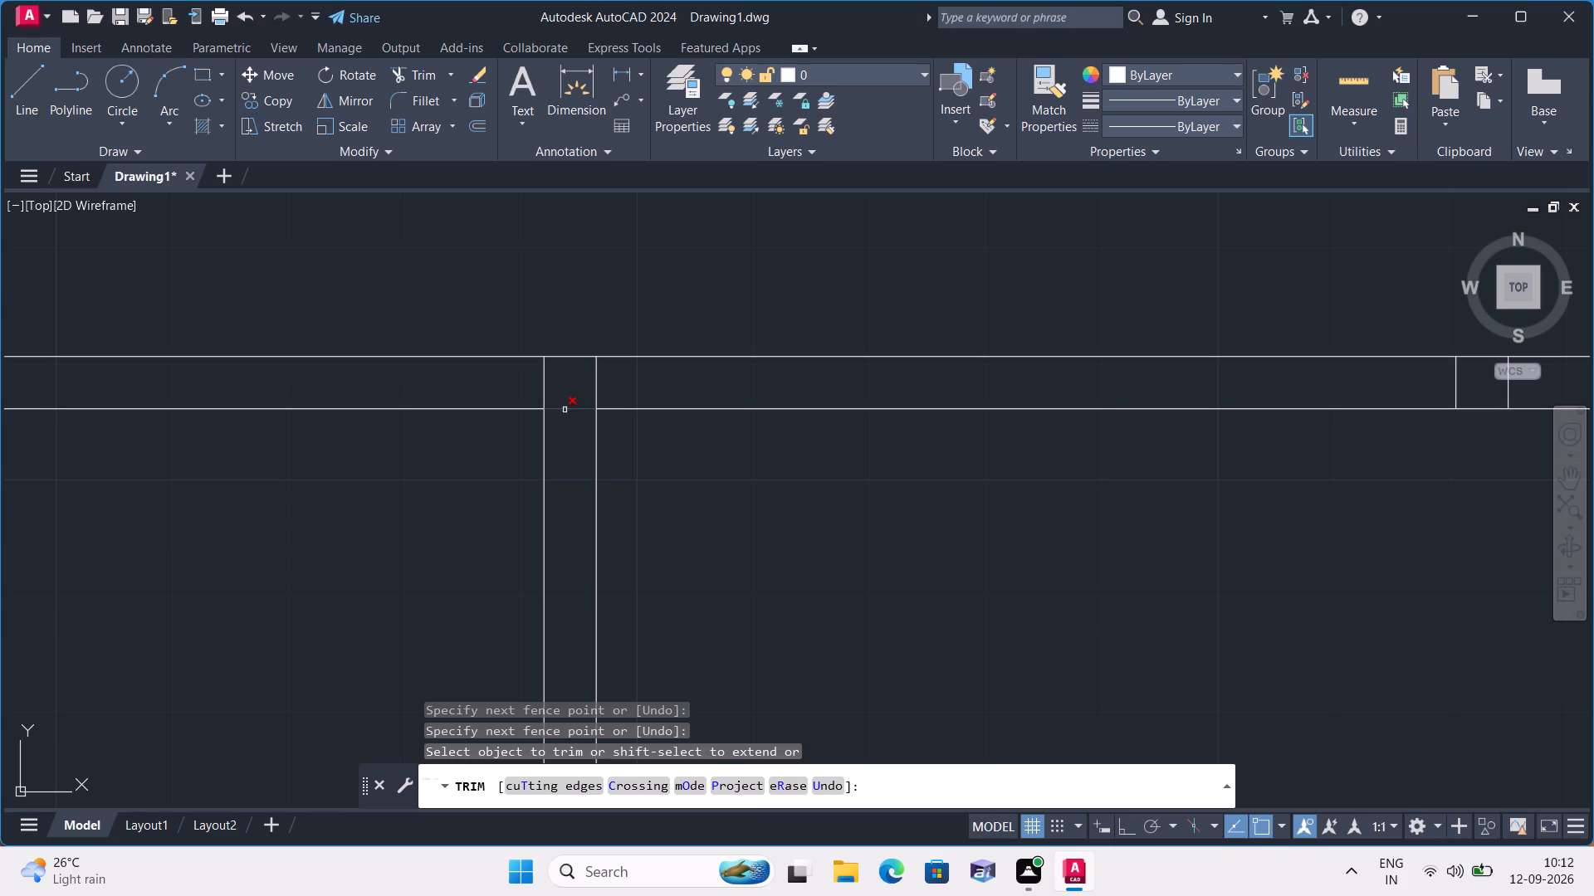
{"action": "left_click", "coordinate": [565, 411]}
{"action": "scroll", "coordinate": [574, 407], "scroll_direction": "down", "scroll_amount": 2}
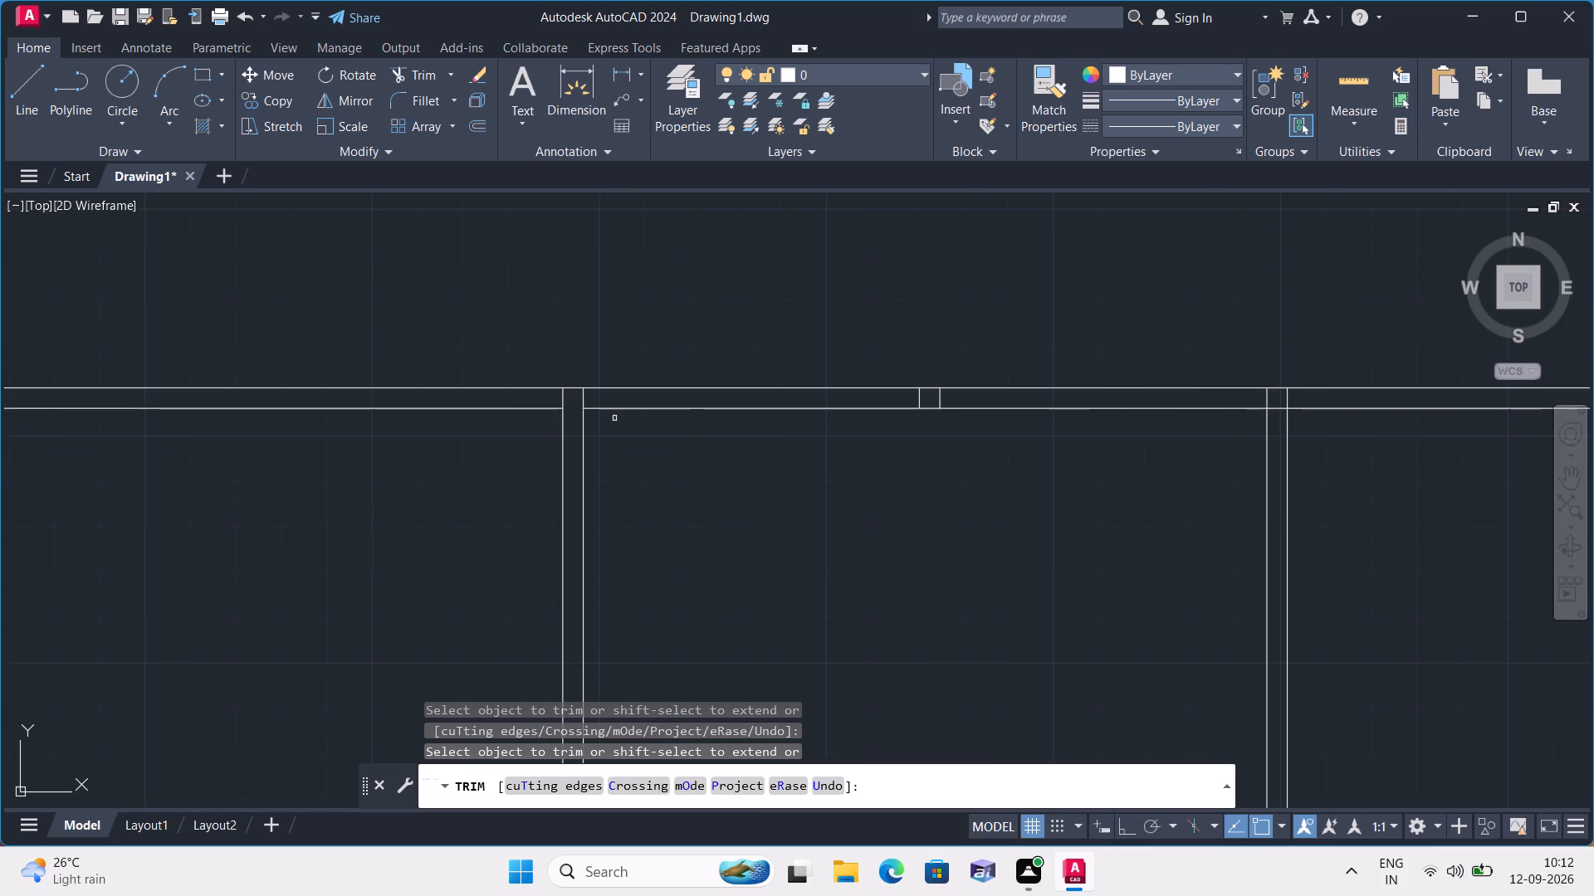
{"action": "scroll", "coordinate": [931, 399], "scroll_direction": "up", "scroll_amount": 2}
{"action": "left_click", "coordinate": [878, 401]}
{"action": "left_click", "coordinate": [982, 389]}
{"action": "scroll", "coordinate": [982, 389], "scroll_direction": "down", "scroll_amount": 3}
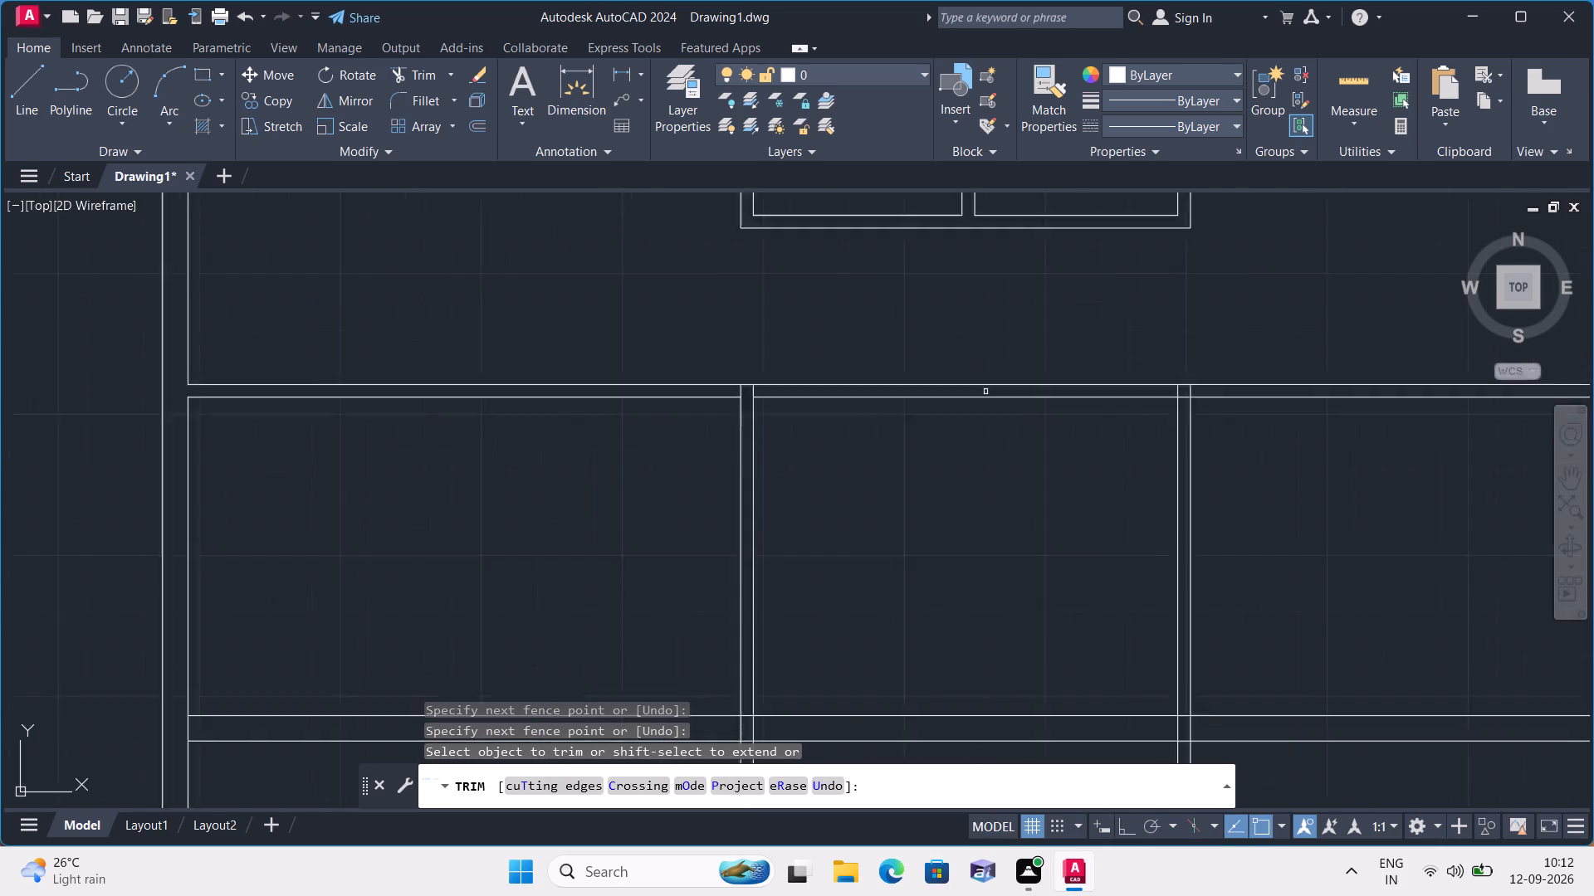
Trim the lower line of the partition below the top row where the right vertical partition joins it.
{"action": "scroll", "coordinate": [986, 392], "scroll_direction": "down", "scroll_amount": 2}
{"action": "scroll", "coordinate": [1054, 404], "scroll_direction": "up", "scroll_amount": 4}
{"action": "left_click", "coordinate": [1097, 345]}
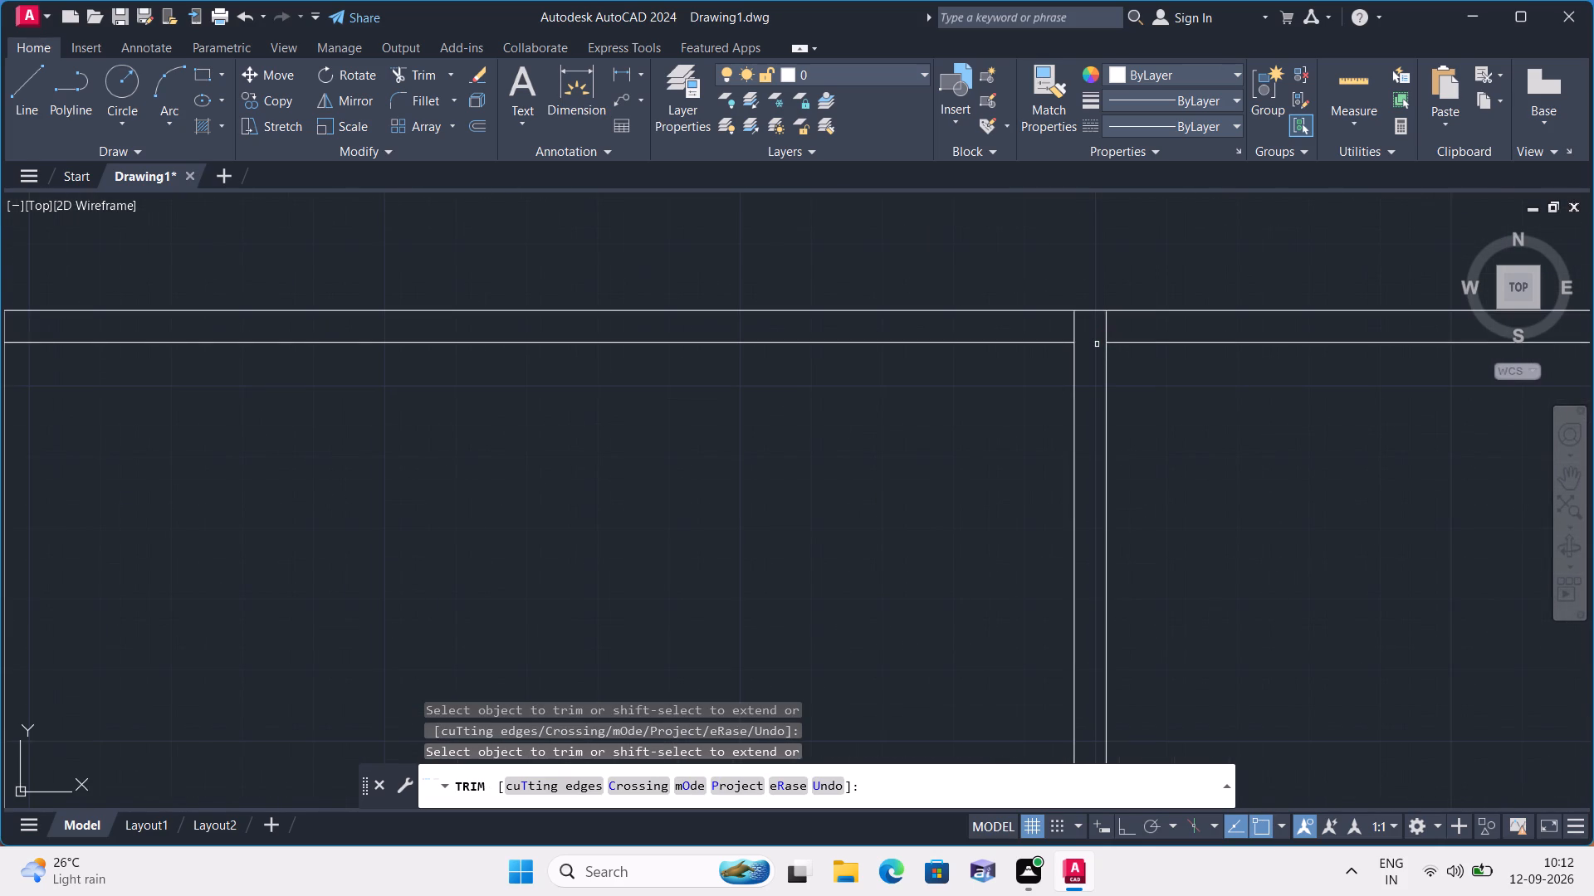
{"action": "scroll", "coordinate": [1024, 408], "scroll_direction": "down", "scroll_amount": 2}
{"action": "scroll", "coordinate": [941, 449], "scroll_direction": "down", "scroll_amount": 1}
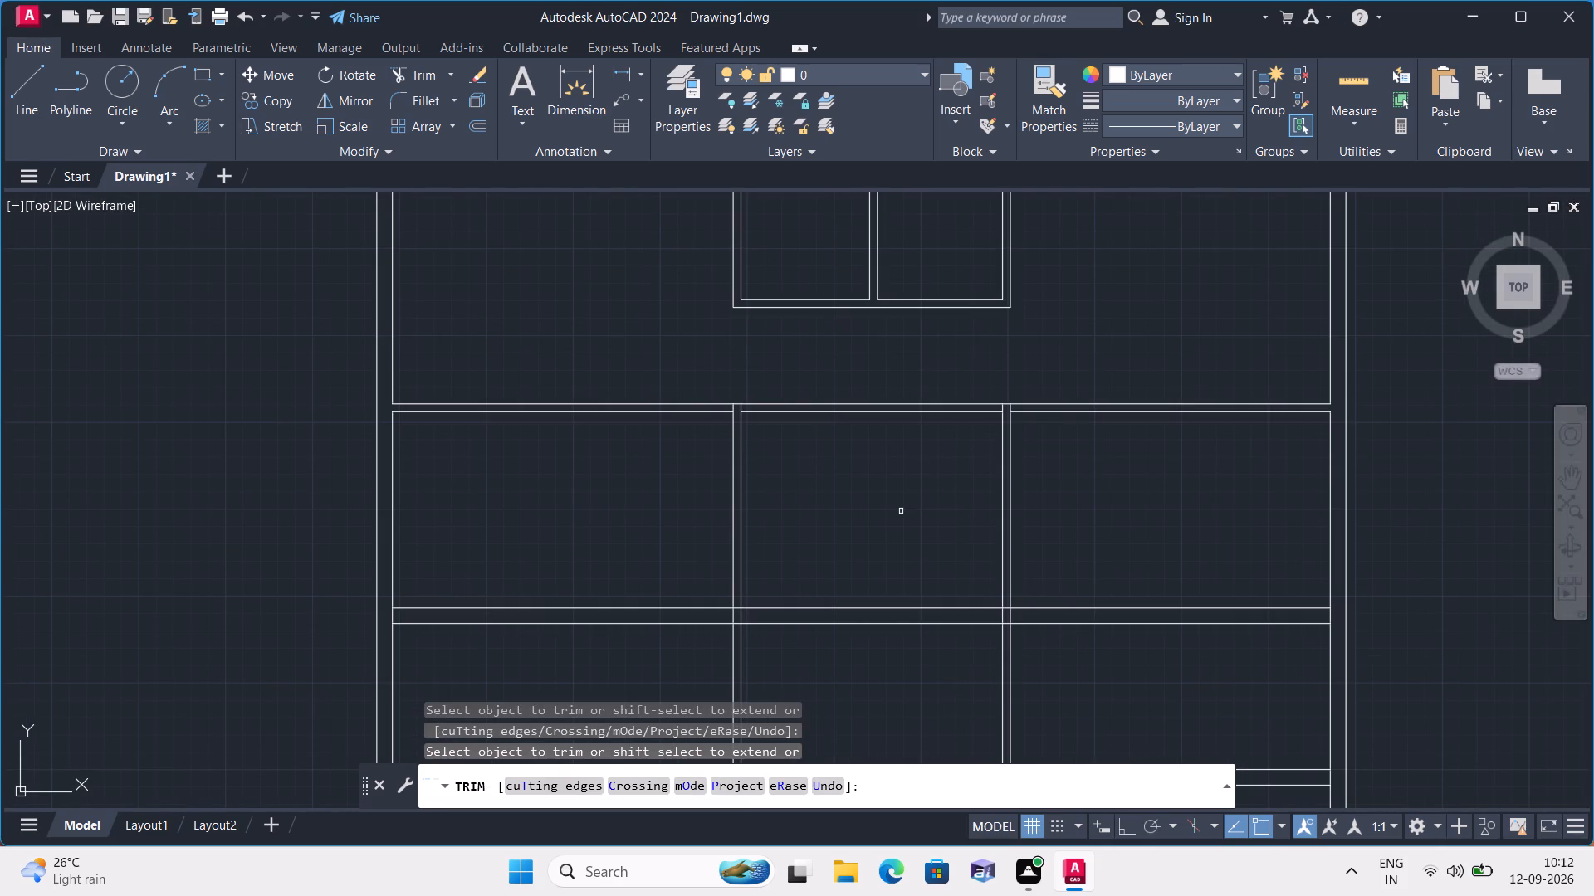
Trim the left vertical partition's crossing lines in the thick wall above the third room row, opening the junction from above.
{"action": "middle_click_drag", "start_coordinate": [901, 511], "coordinate": [907, 402]}
{"action": "scroll", "coordinate": [740, 497], "scroll_direction": "up", "scroll_amount": 1}
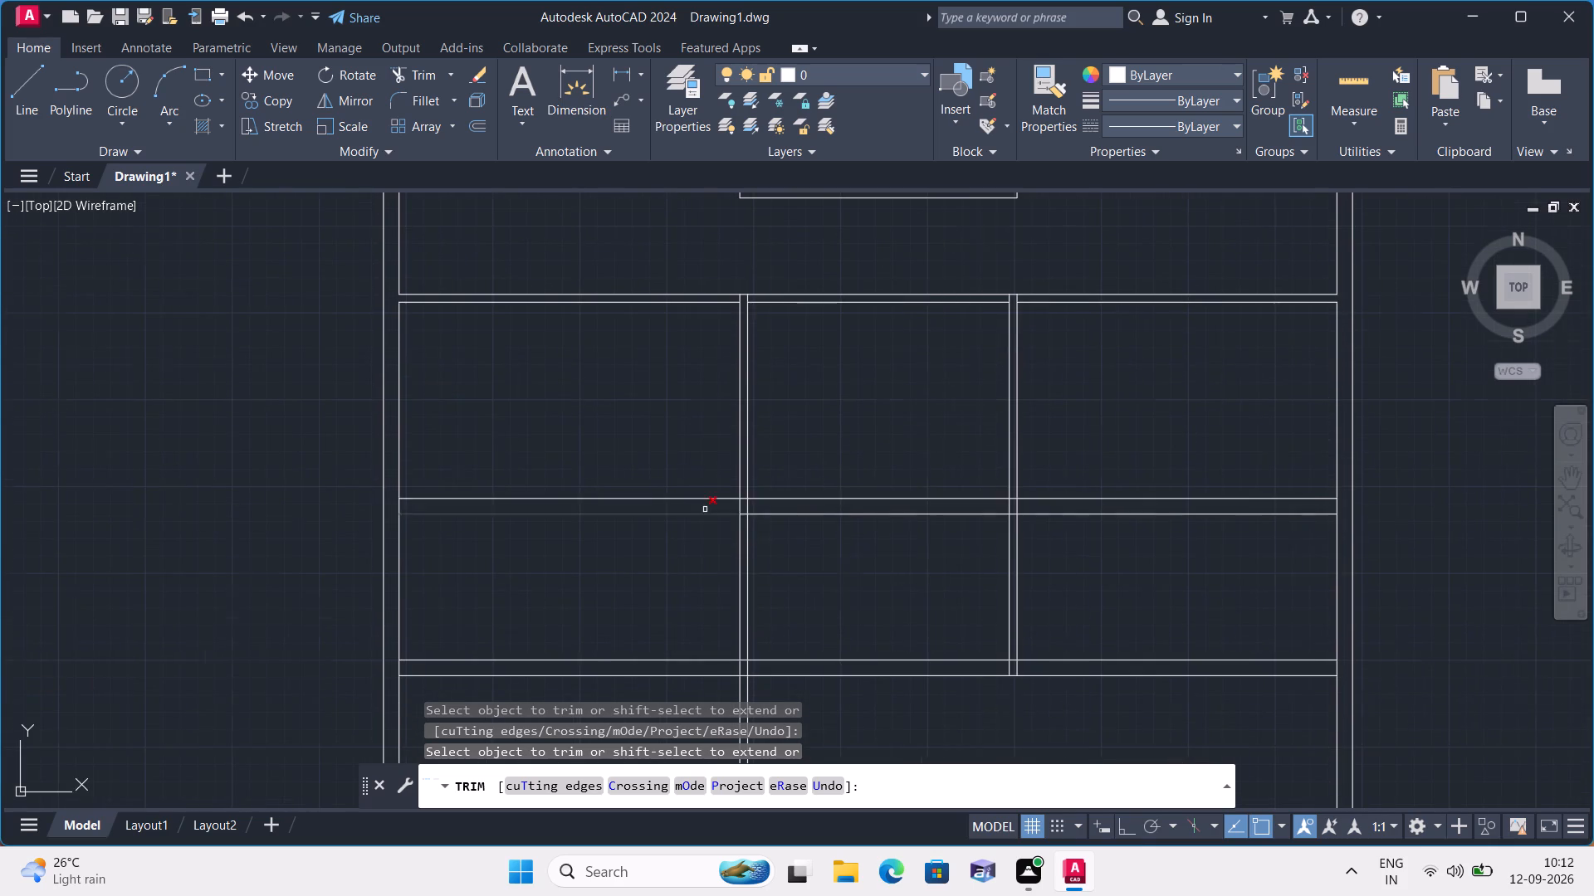
{"action": "scroll", "coordinate": [740, 497], "scroll_direction": "up", "scroll_amount": 3}
{"action": "left_click_drag", "start_coordinate": [698, 484], "coordinate": [701, 497]}
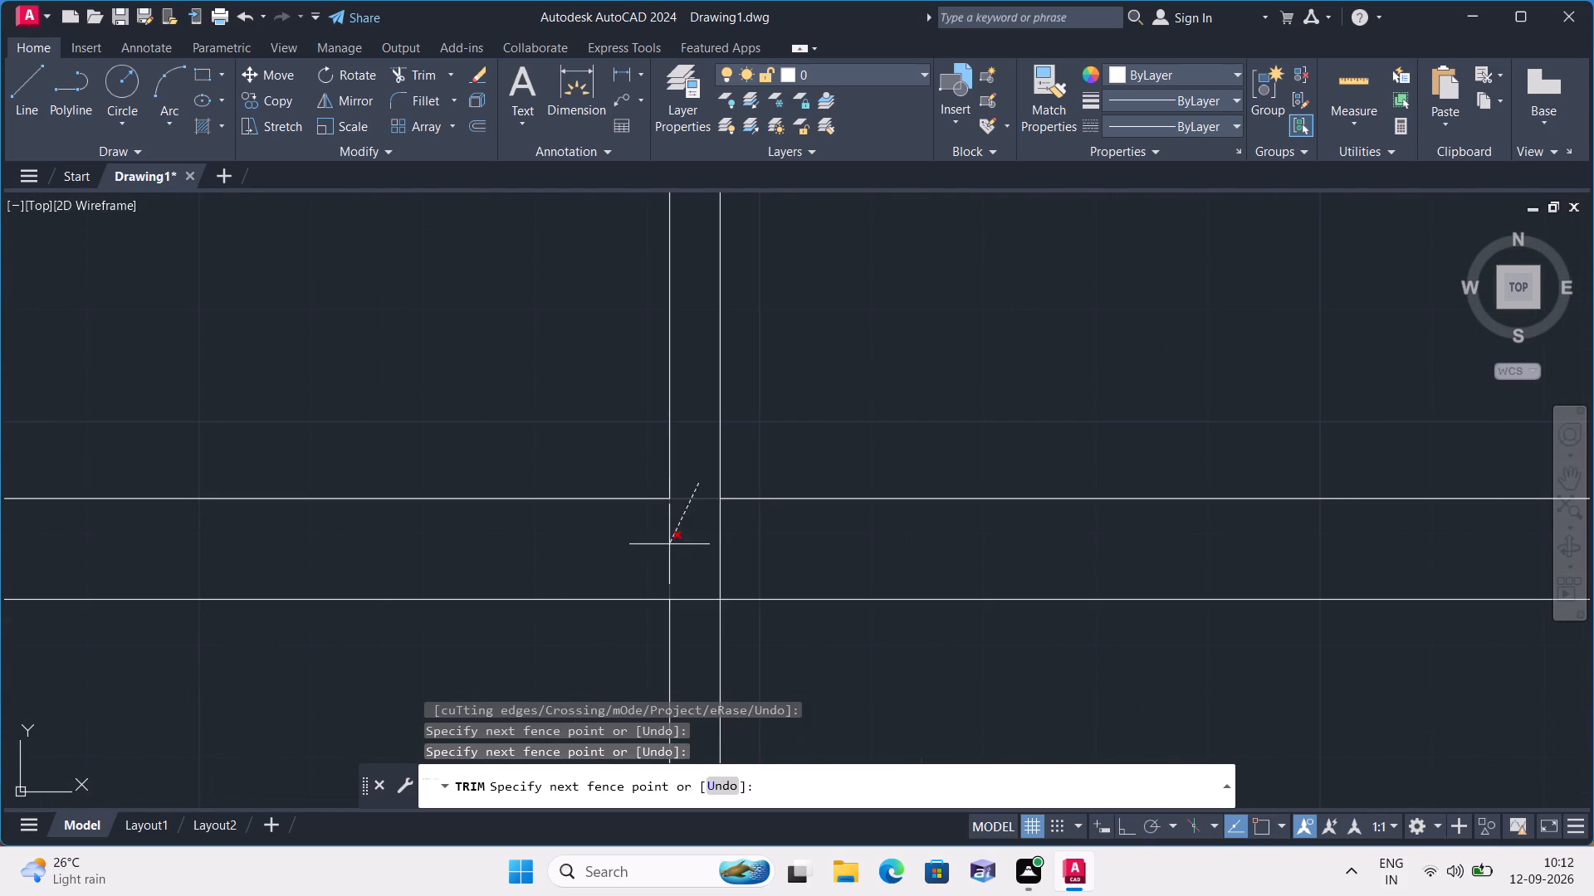
{"action": "left_click", "coordinate": [669, 544]}
{"action": "left_click_drag", "start_coordinate": [672, 541], "coordinate": [731, 543]}
{"action": "left_click", "coordinate": [775, 543]}
{"action": "left_click", "coordinate": [775, 542]}
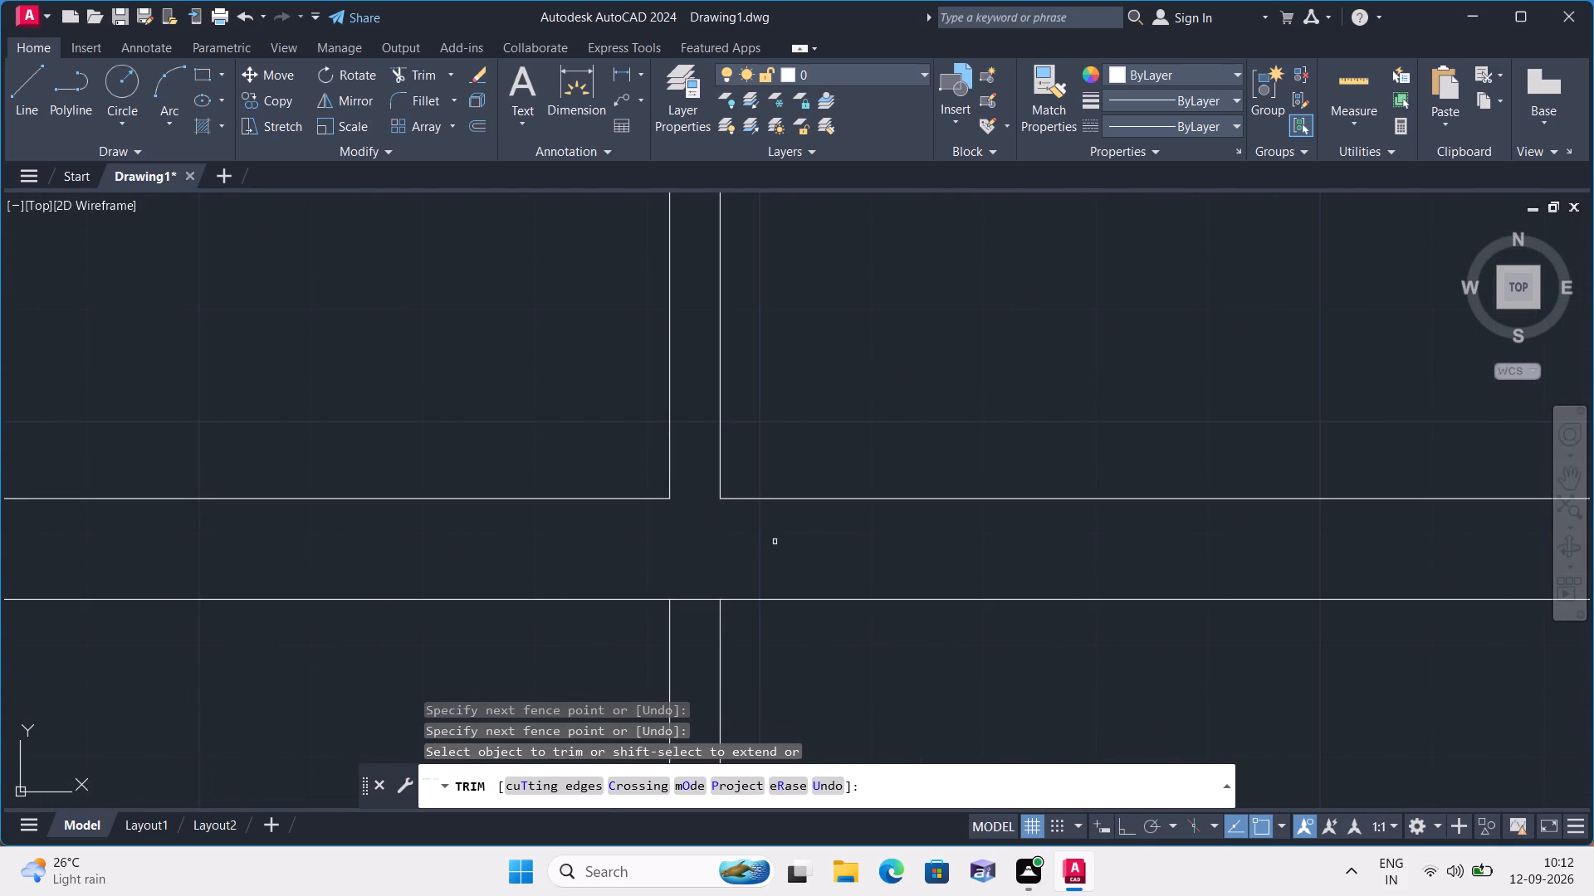
Trim both lines of the left and right vertical partitions out of the third room row.
{"action": "scroll", "coordinate": [775, 542], "scroll_direction": "down", "scroll_amount": 2}
{"action": "scroll", "coordinate": [1024, 538], "scroll_direction": "down", "scroll_amount": 1}
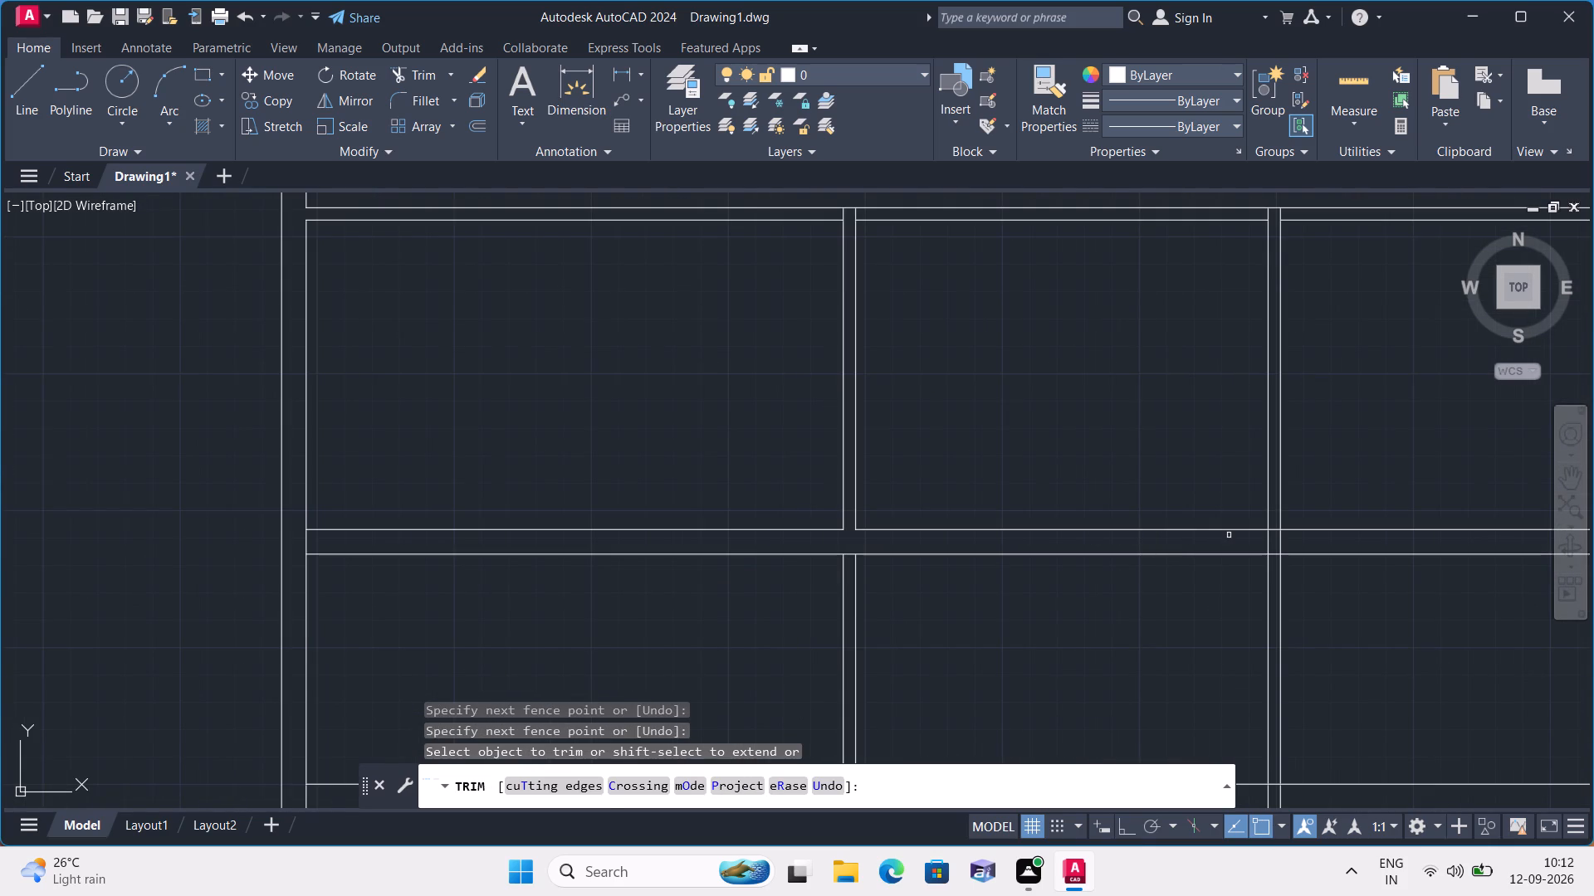
{"action": "scroll", "coordinate": [1004, 647], "scroll_direction": "down", "scroll_amount": 2}
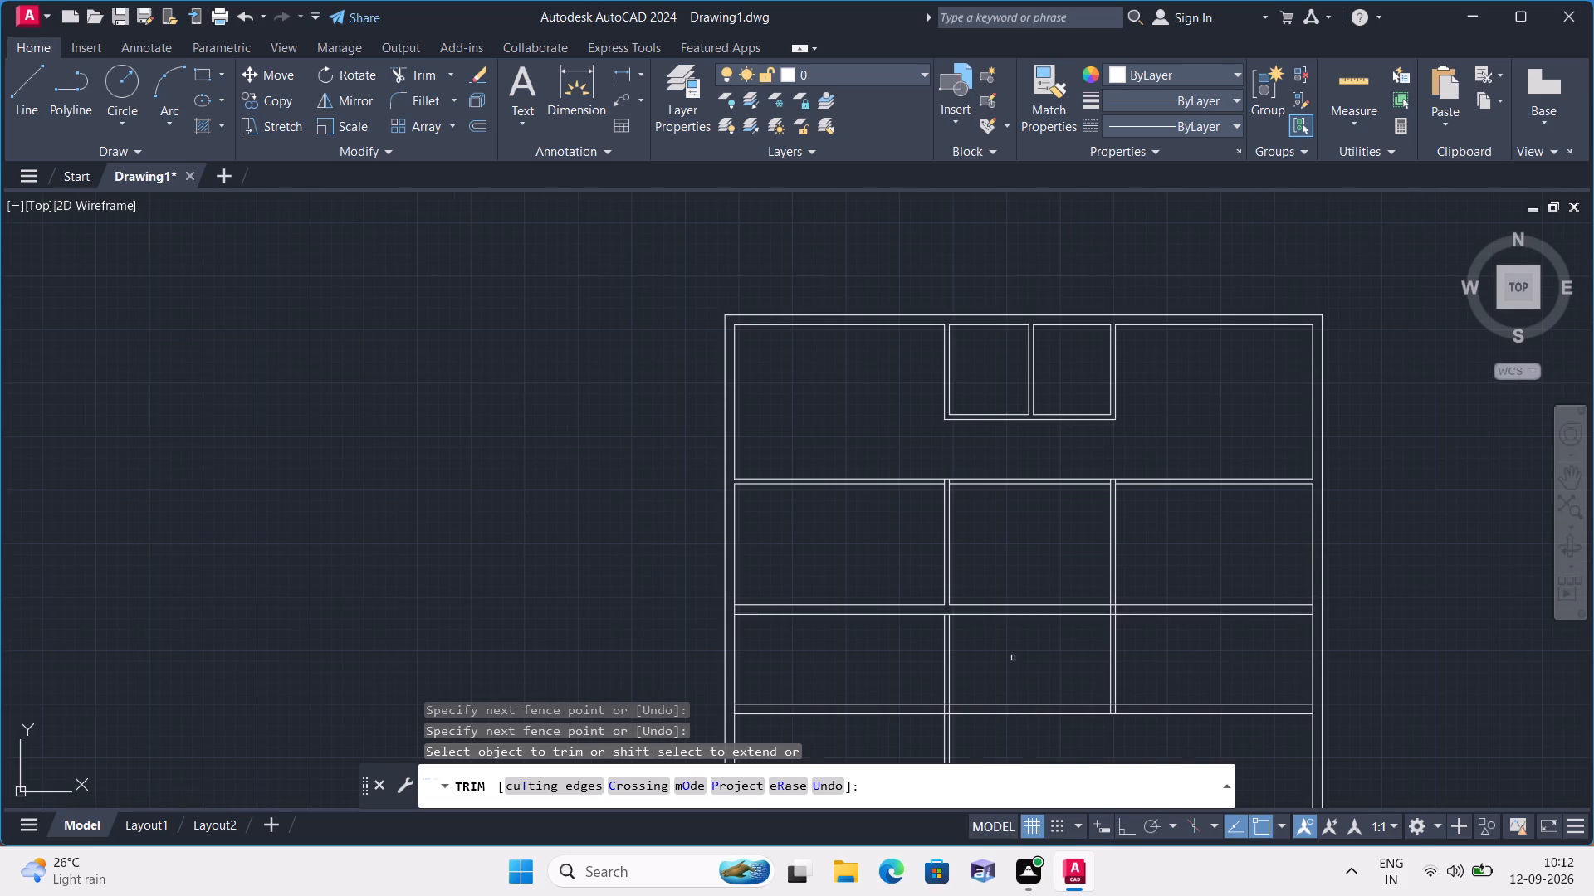
{"action": "middle_click_drag", "start_coordinate": [1013, 658], "coordinate": [1057, 426]}
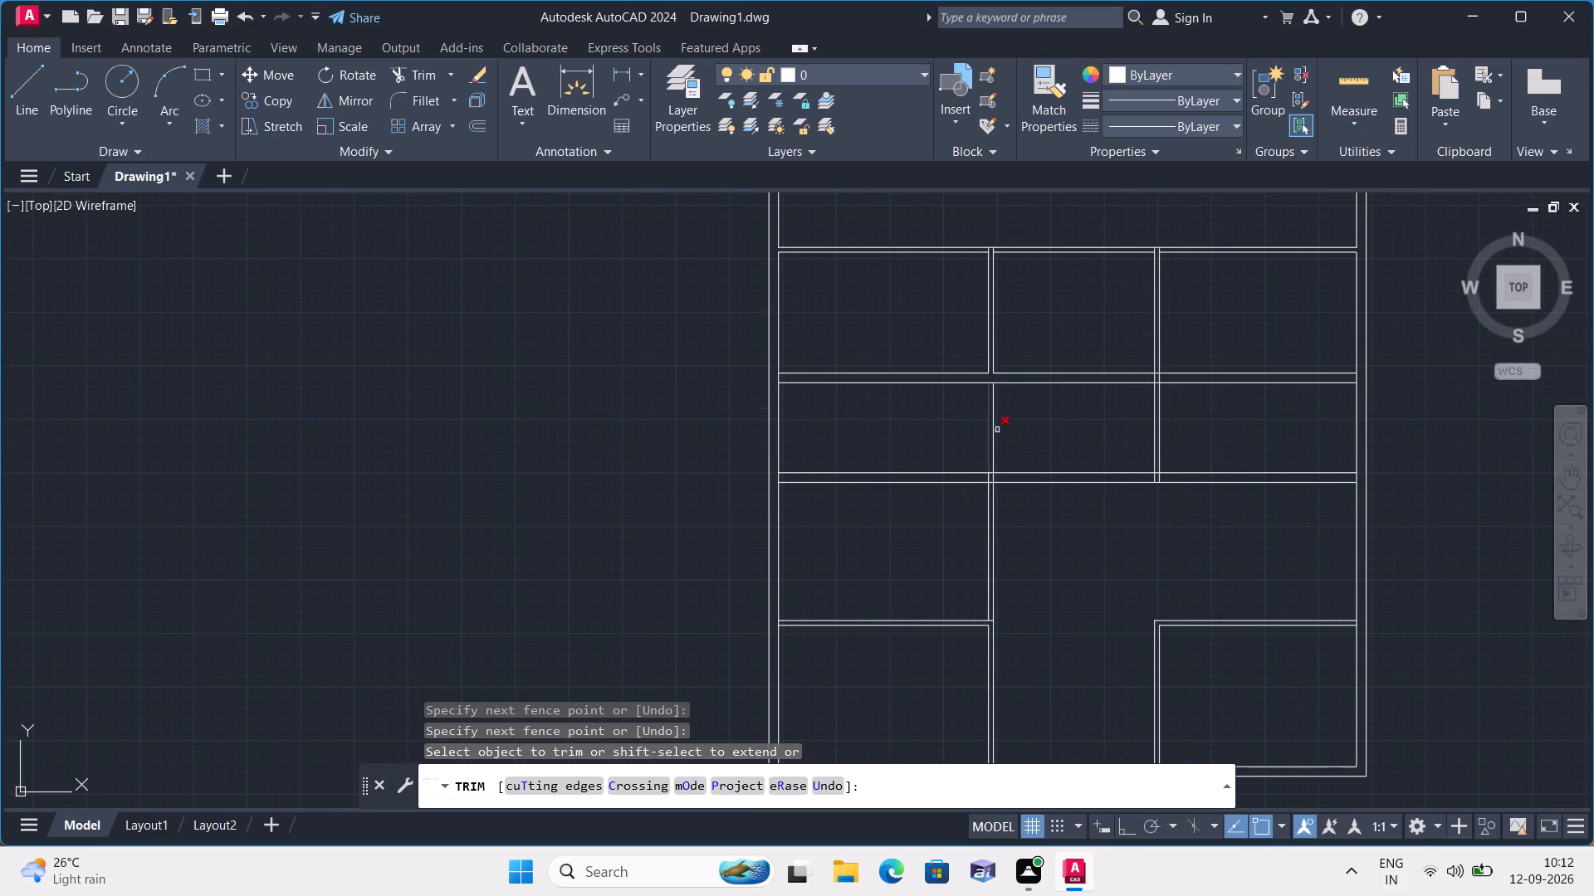
{"action": "left_click", "coordinate": [1004, 425]}
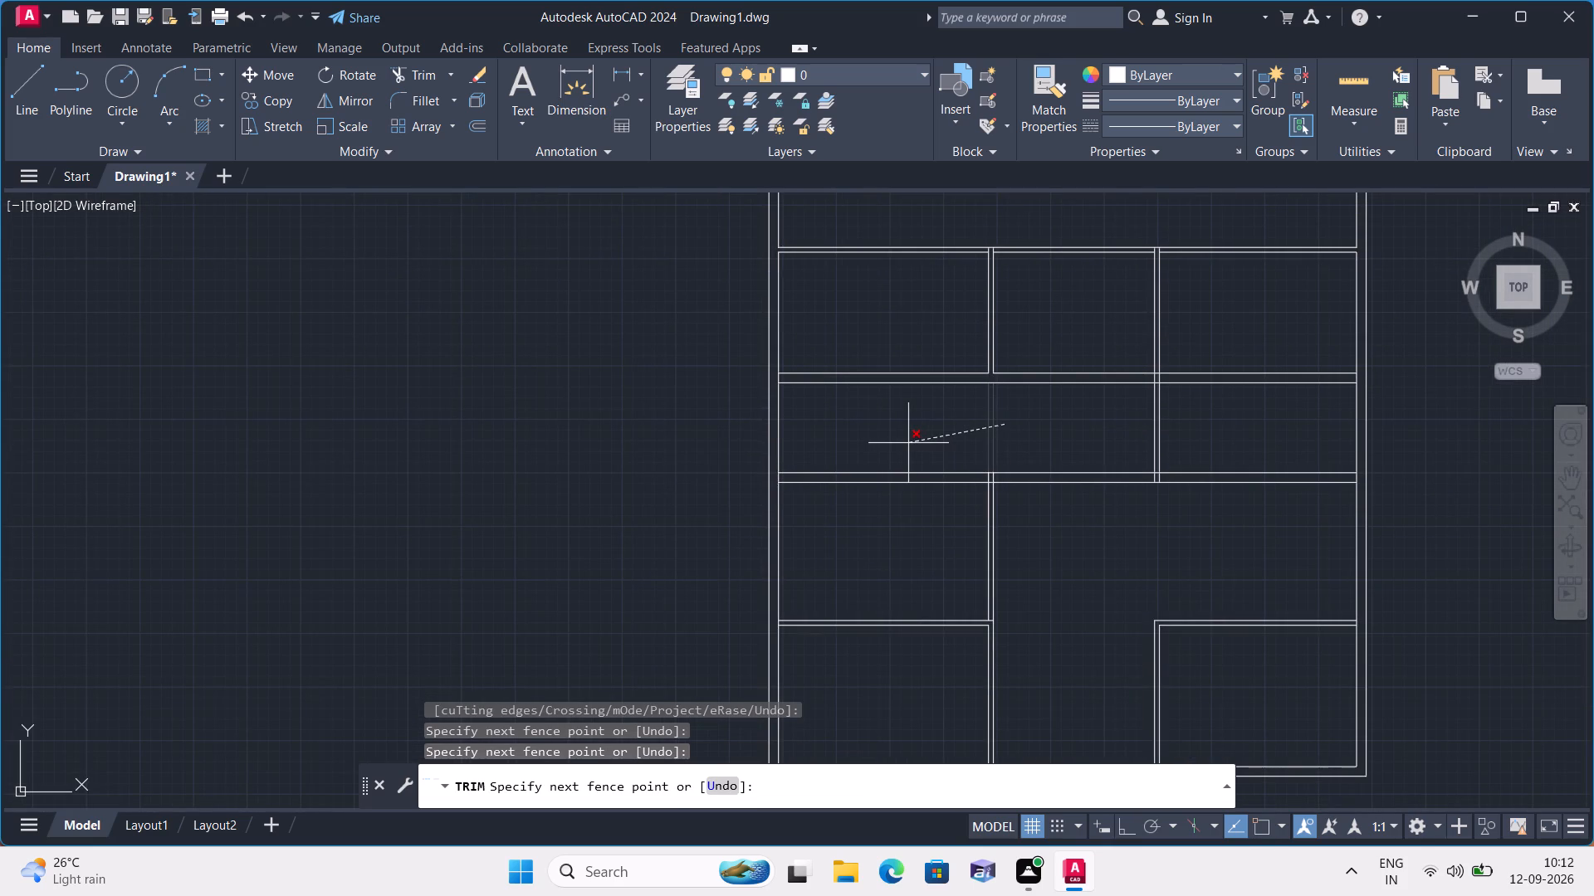
{"action": "left_click", "coordinate": [908, 443]}
{"action": "left_click", "coordinate": [1096, 434]}
{"action": "left_click", "coordinate": [1191, 434]}
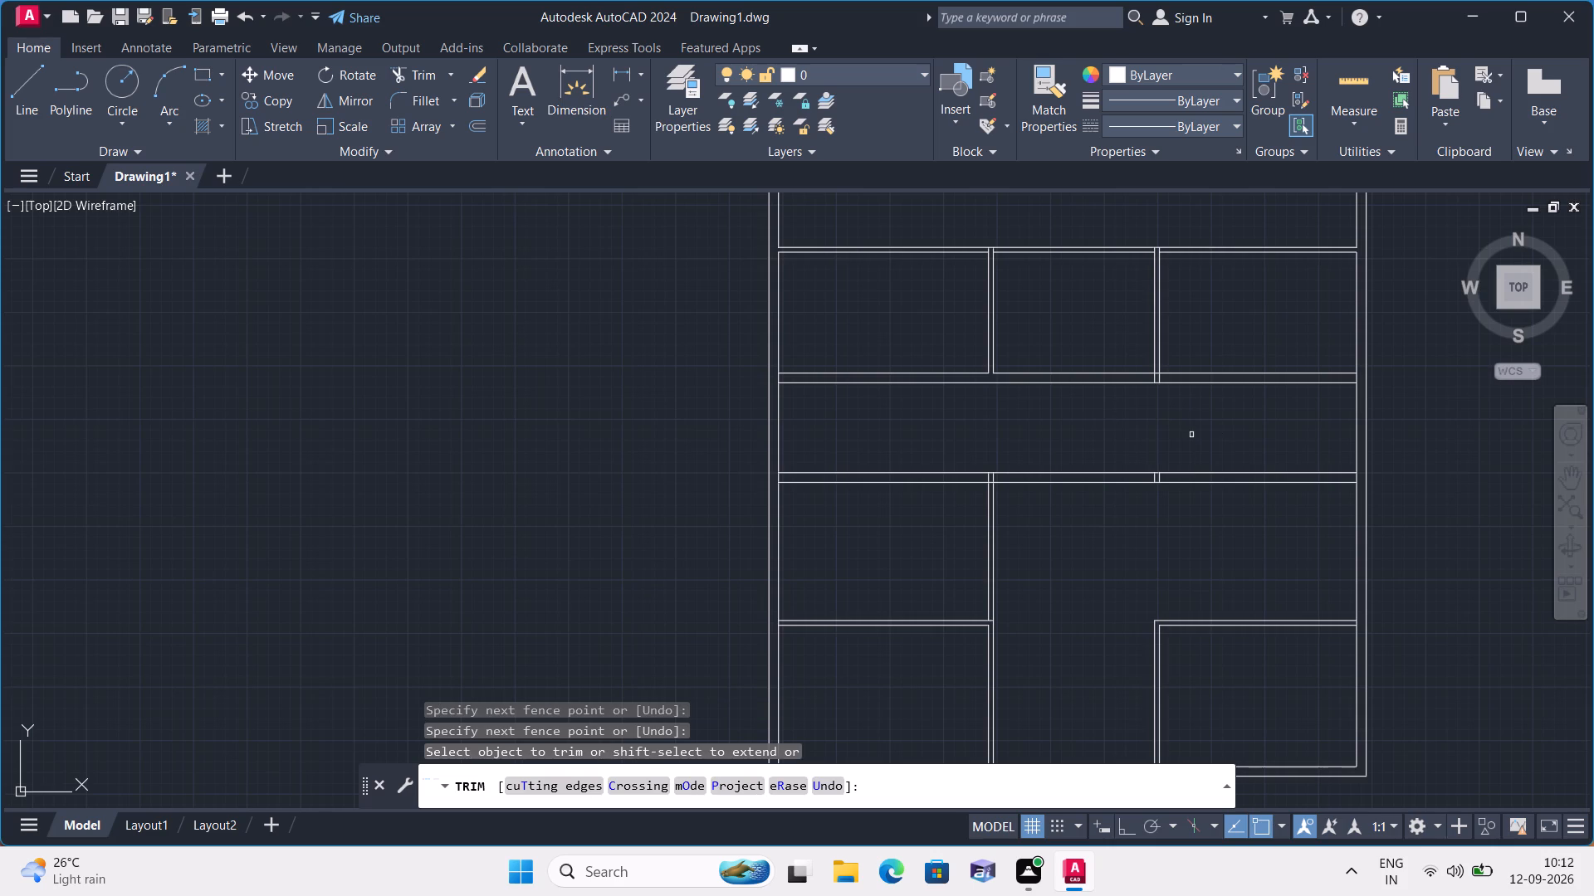
Trim the right vertical partition's leftover stub lines out of the thick wall below the third room row.
{"action": "scroll", "coordinate": [1176, 468], "scroll_direction": "up", "scroll_amount": 3}
{"action": "left_click", "coordinate": [1069, 509]}
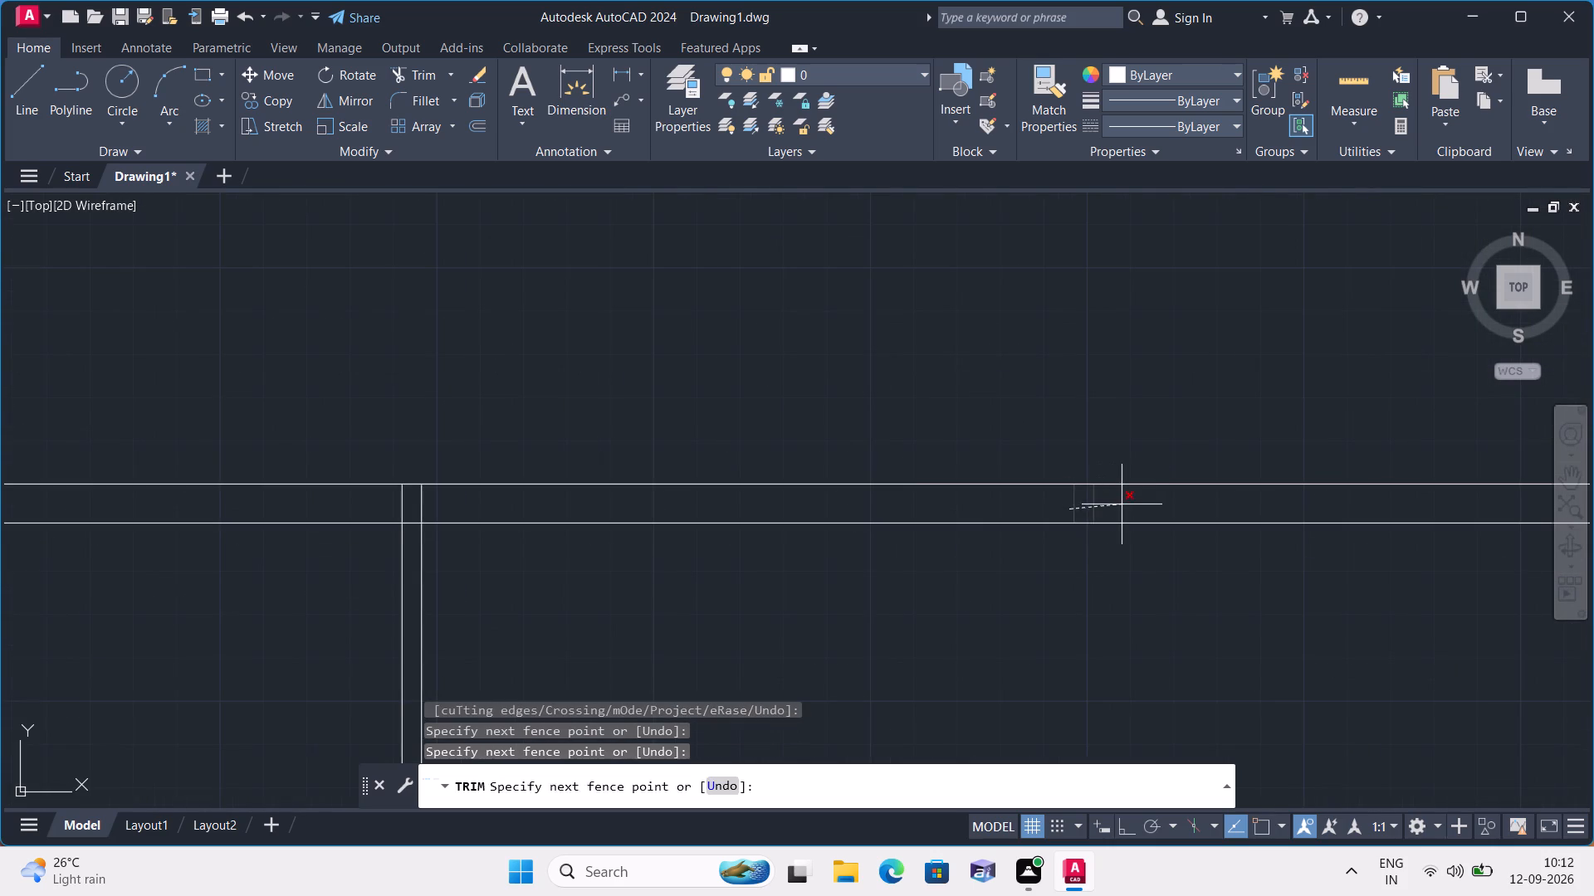
{"action": "left_click", "coordinate": [1122, 504]}
{"action": "left_click", "coordinate": [1122, 504]}
Trim the left vertical partition's stub lines out of the thick wall below the third room row and open the junction from below.
{"action": "scroll", "coordinate": [1122, 504], "scroll_direction": "down", "scroll_amount": 3}
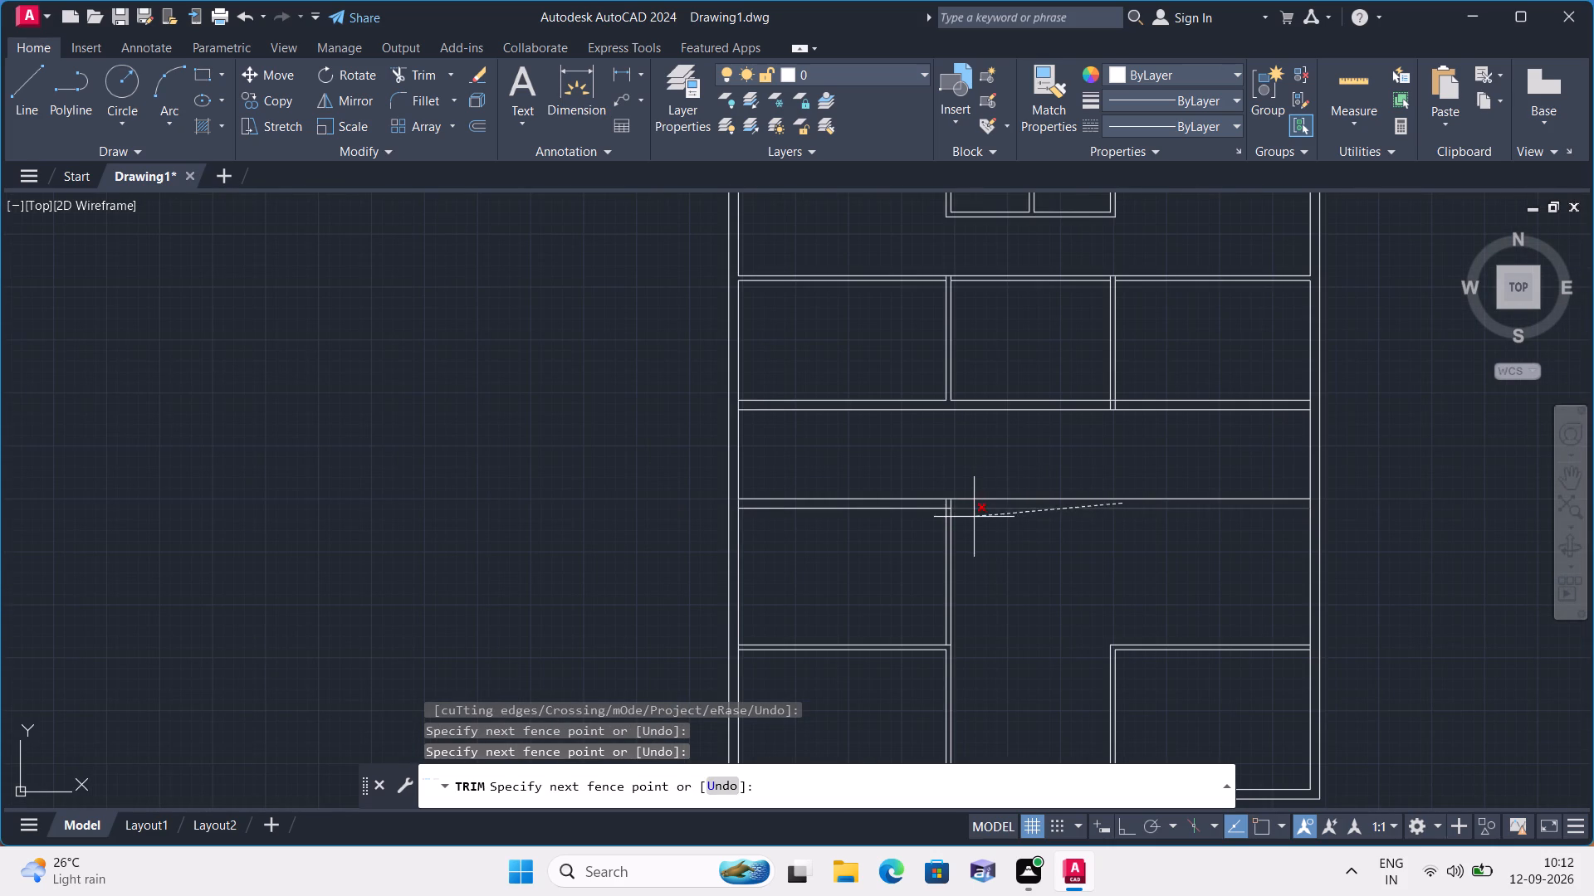
{"action": "scroll", "coordinate": [976, 522], "scroll_direction": "up", "scroll_amount": 1}
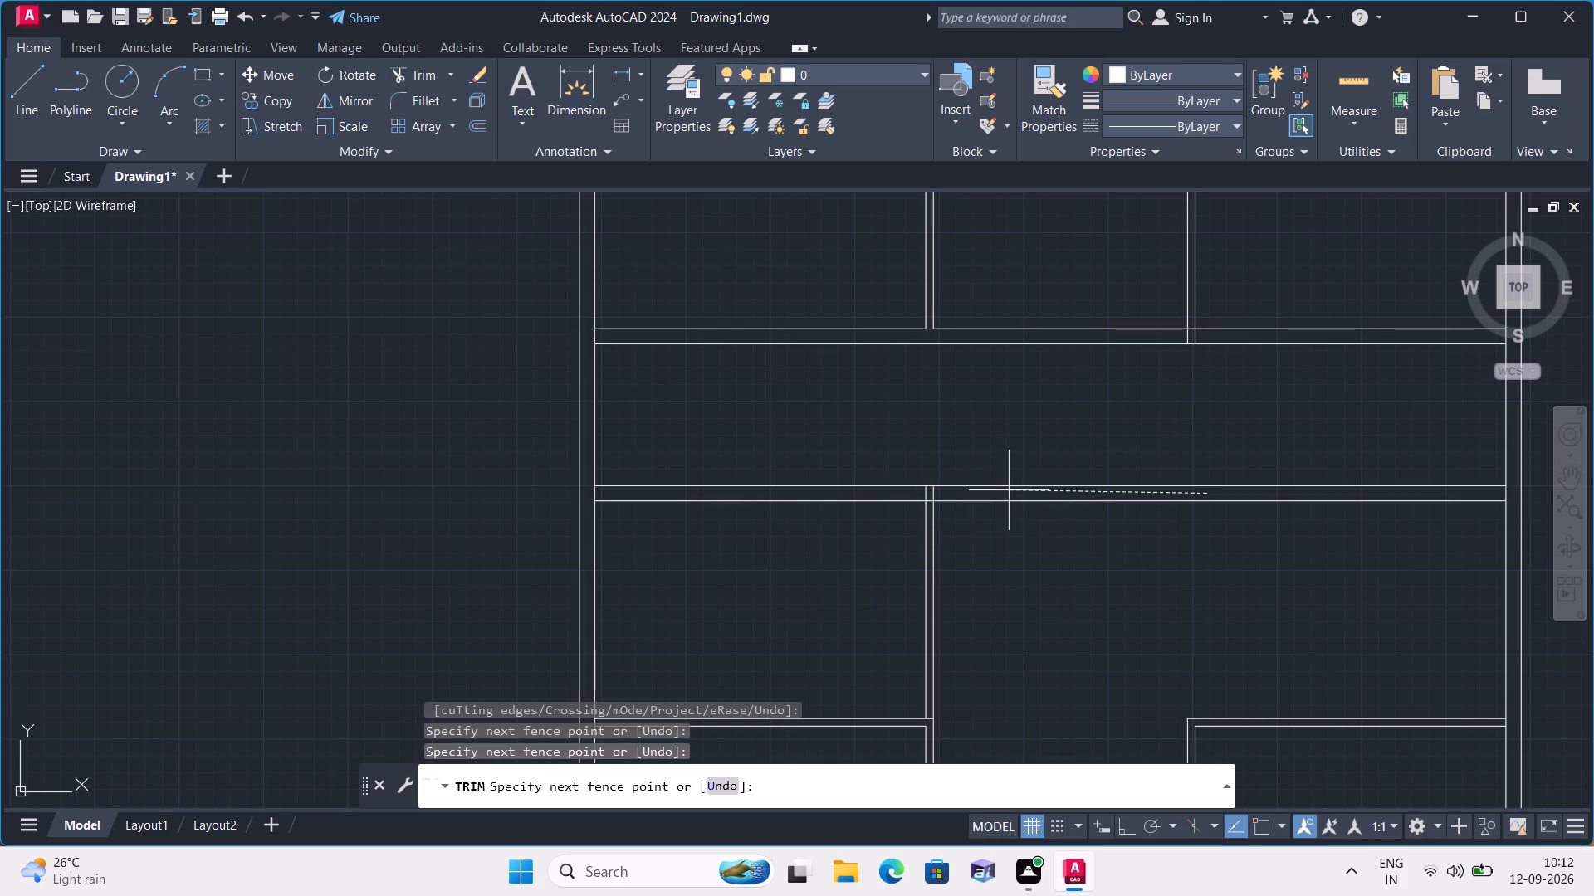
{"action": "left_click", "coordinate": [1009, 493]}
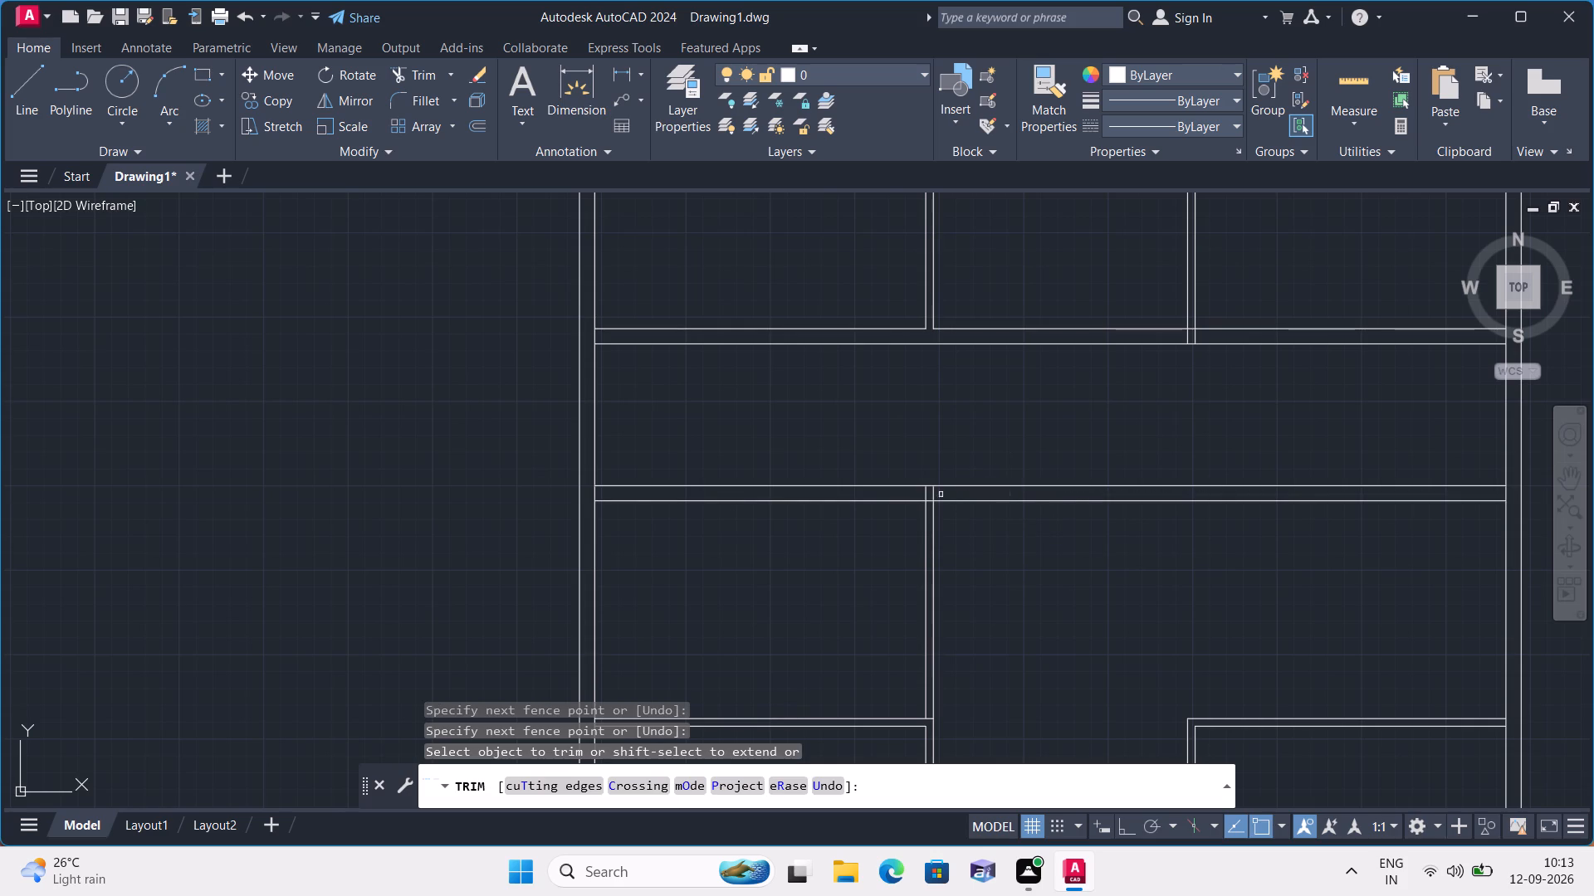
{"action": "left_click", "coordinate": [922, 494]}
{"action": "left_click", "coordinate": [941, 495]}
{"action": "scroll", "coordinate": [935, 505], "scroll_direction": "up", "scroll_amount": 2}
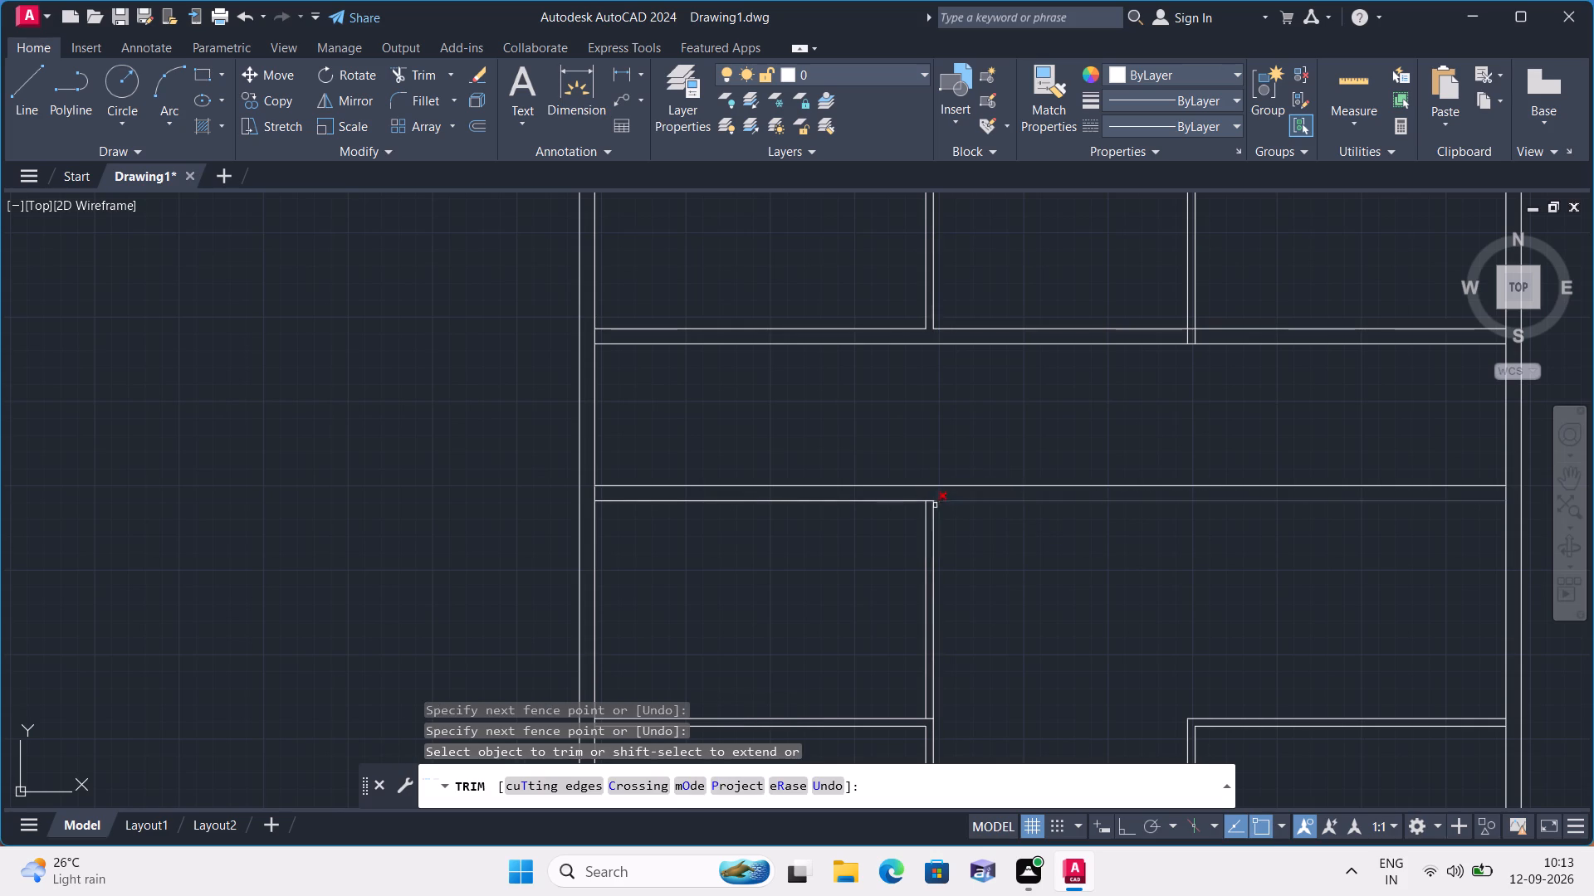
{"action": "scroll", "coordinate": [935, 505], "scroll_direction": "up", "scroll_amount": 1}
{"action": "left_click", "coordinate": [907, 496]}
{"action": "scroll", "coordinate": [884, 359], "scroll_direction": "down", "scroll_amount": 3}
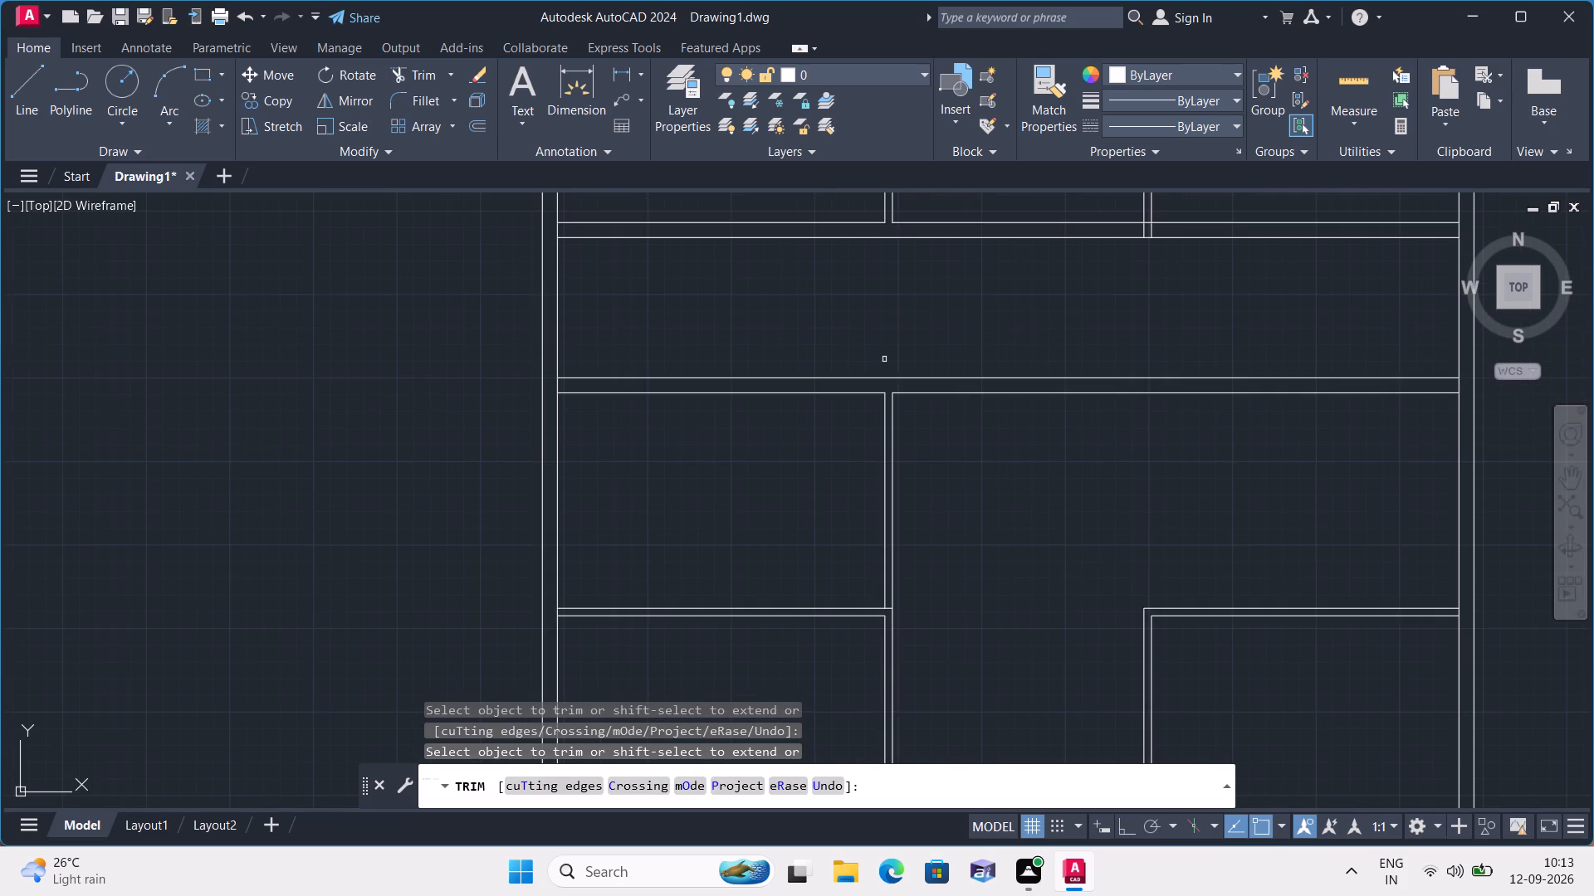
{"action": "key", "text": "space"}
Add a vertical linear dimension inside the top-left room, from the top wall's inner line to the partition below.
{"action": "scroll", "coordinate": [855, 375], "scroll_direction": "down", "scroll_amount": 2}
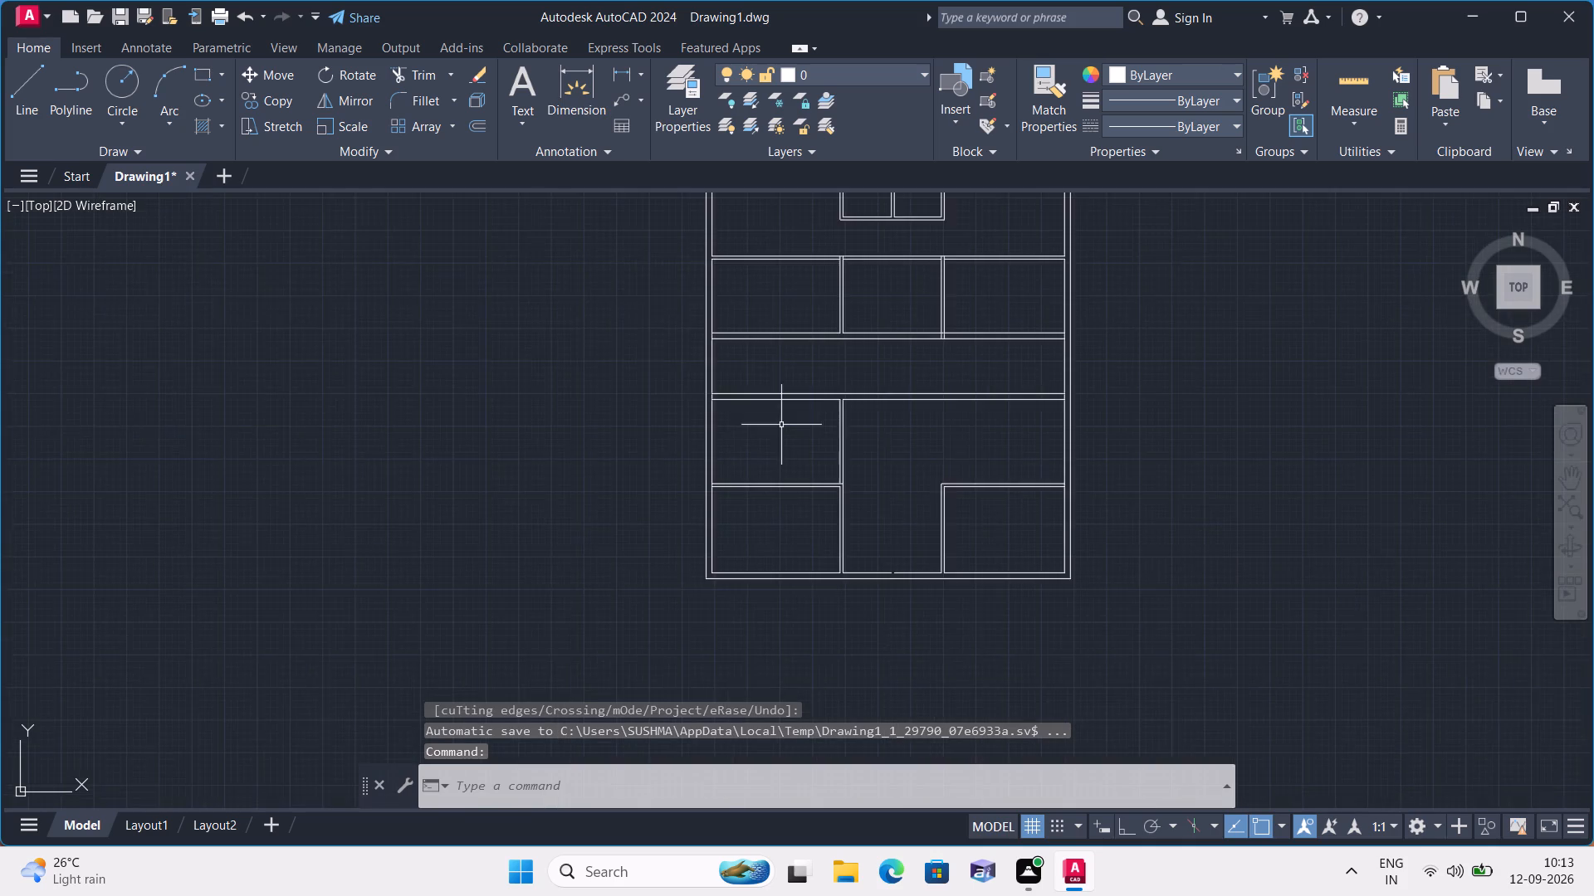
{"action": "middle_click_drag", "start_coordinate": [781, 425], "coordinate": [823, 586]}
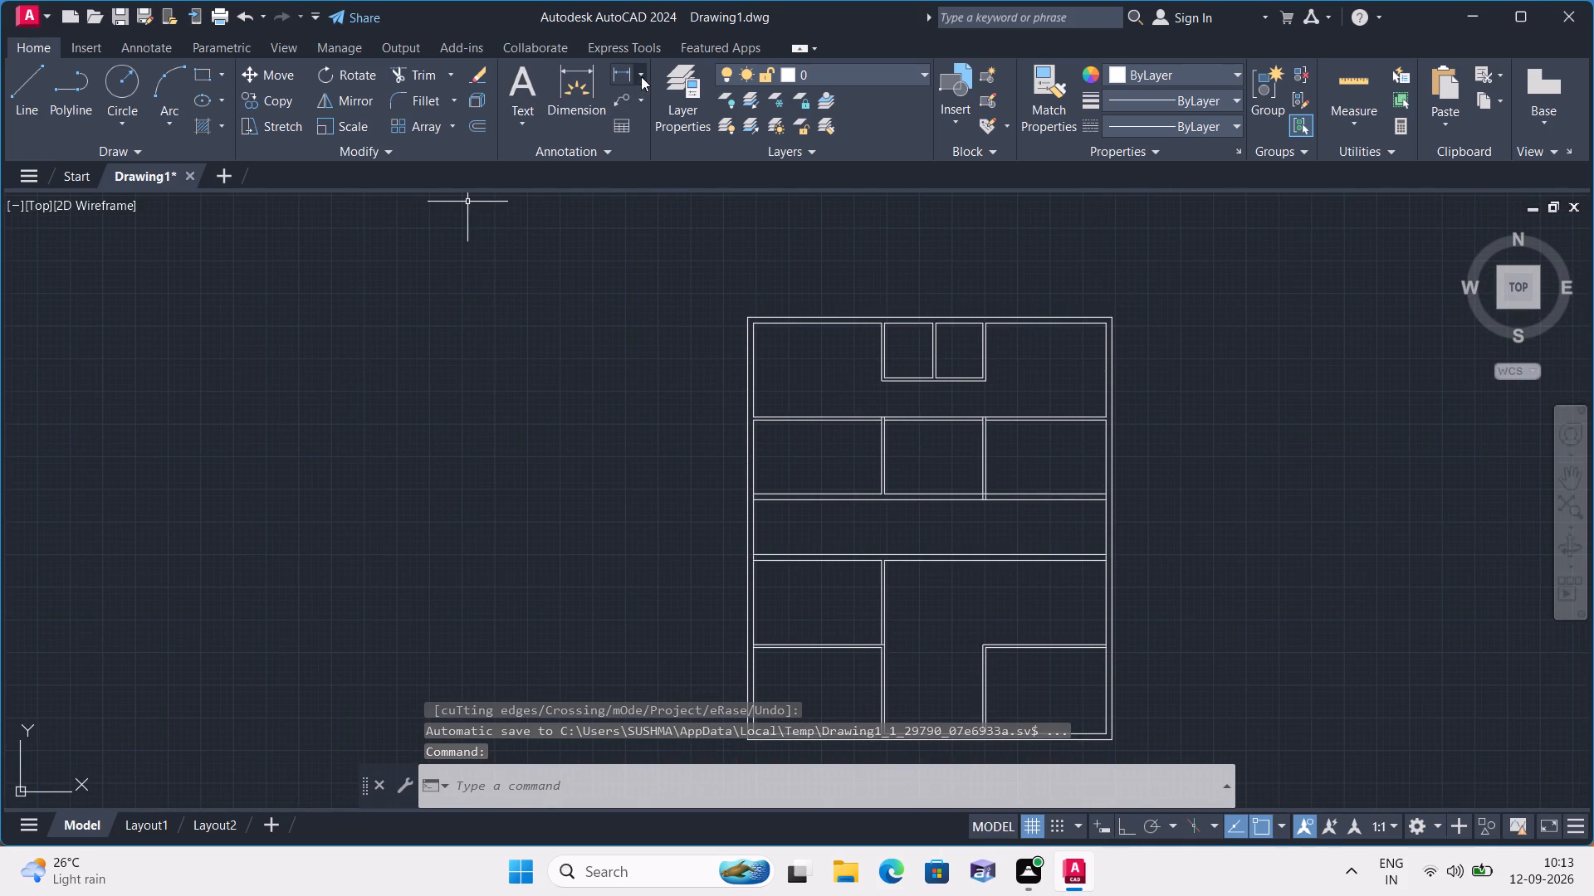
{"action": "left_click", "coordinate": [641, 70]}
{"action": "left_click", "coordinate": [663, 108]}
{"action": "scroll", "coordinate": [823, 344], "scroll_direction": "up", "scroll_amount": 2}
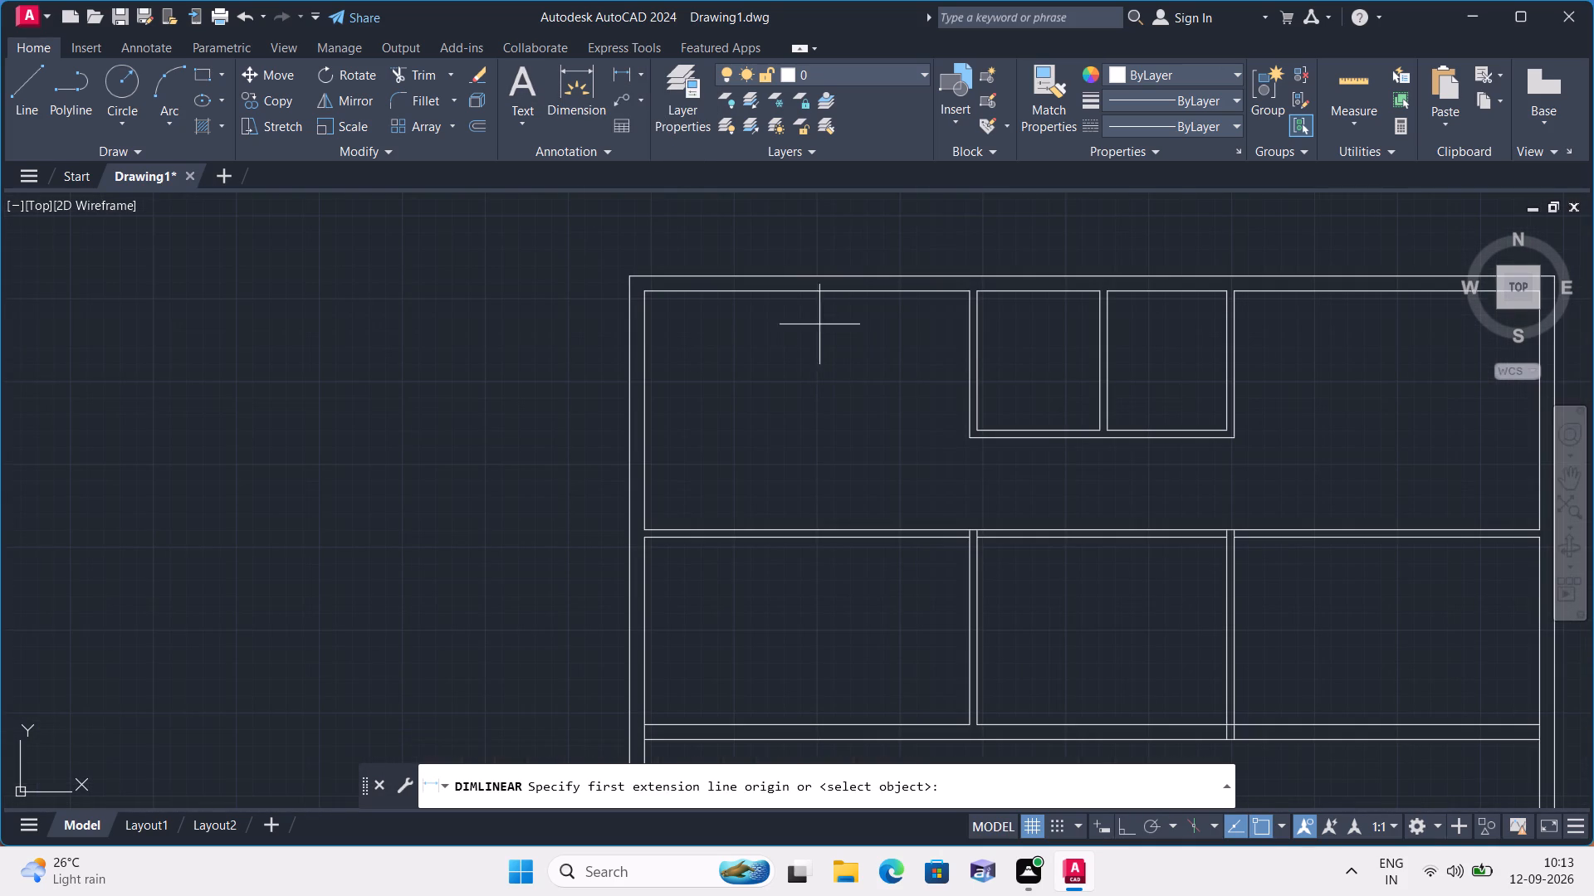
{"action": "left_click", "coordinate": [813, 293]}
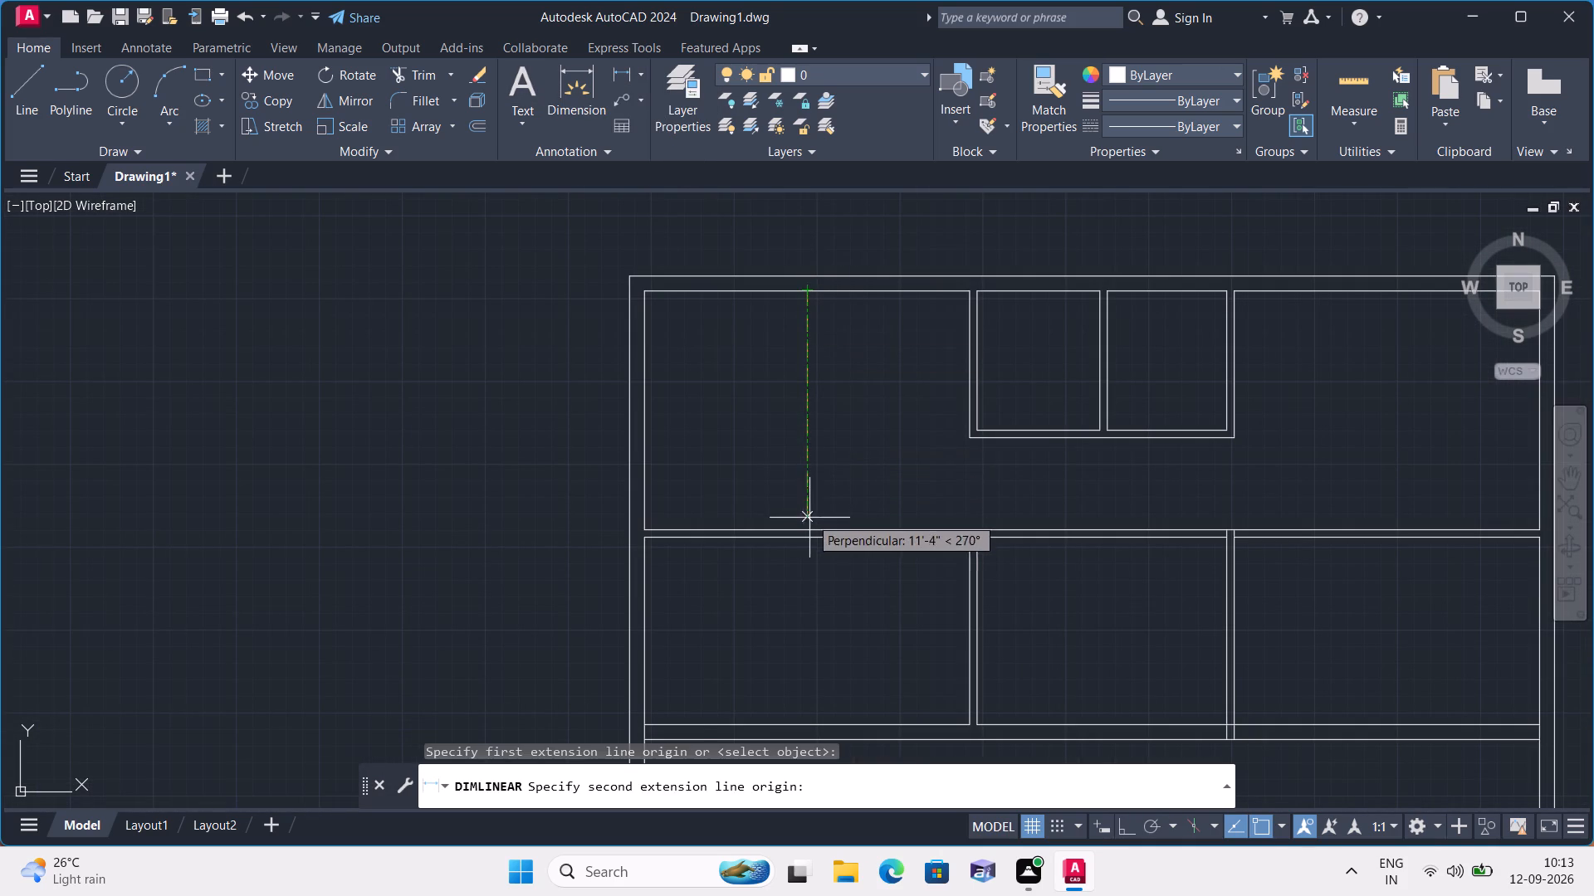
{"action": "left_click", "coordinate": [809, 528]}
{"action": "left_click", "coordinate": [809, 455]}
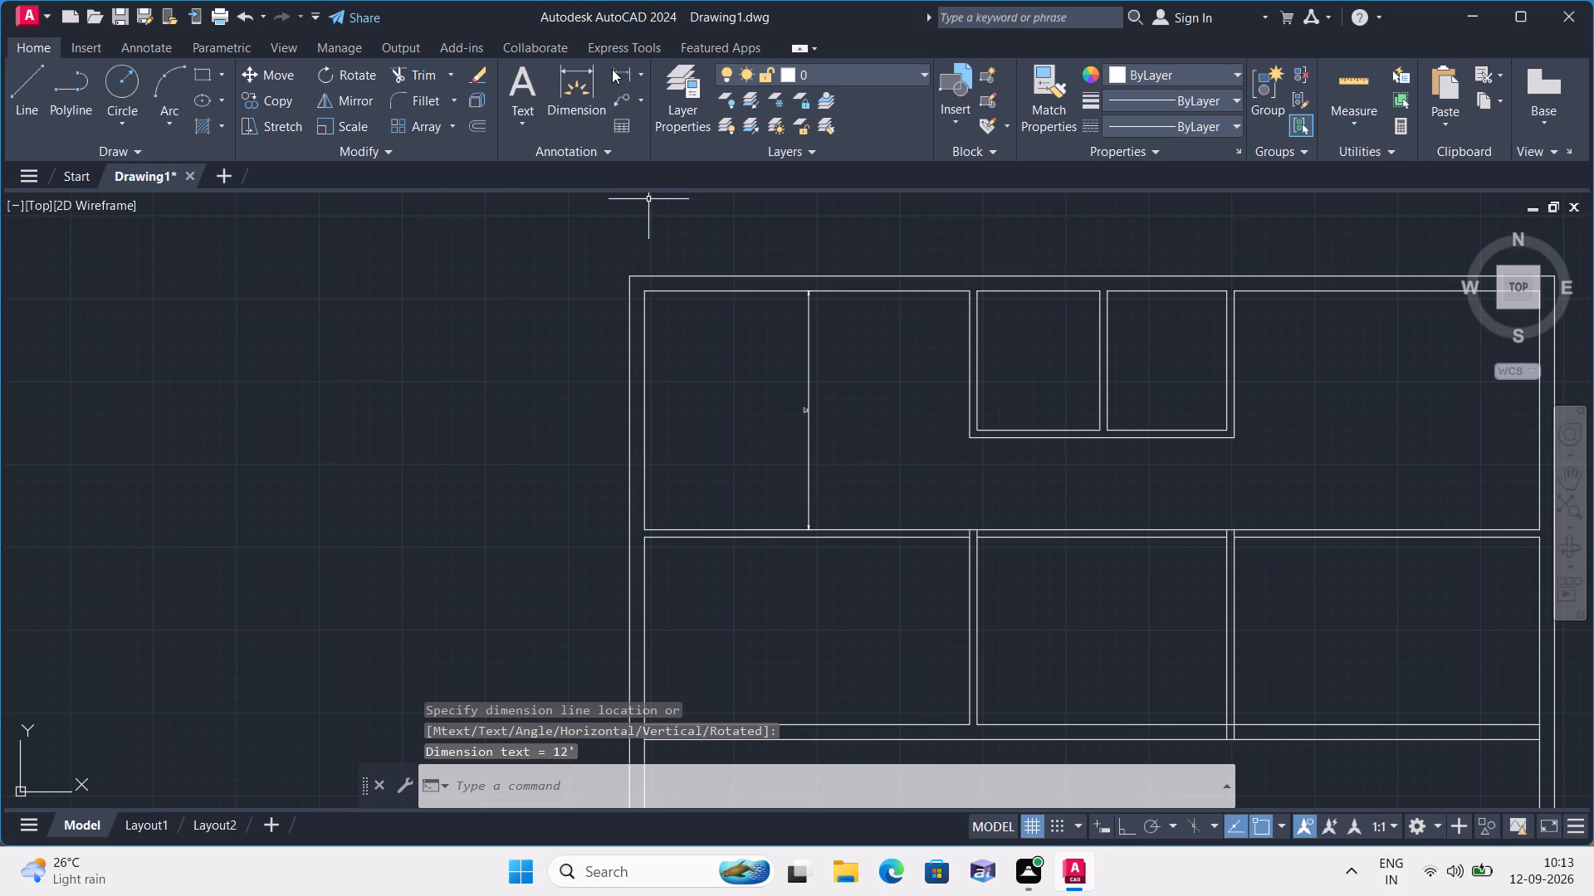
Add a horizontal linear dimension across the top-left room, from the left wall's inner line to the small room's partition.
{"action": "left_click", "coordinate": [642, 80]}
{"action": "left_click", "coordinate": [659, 111]}
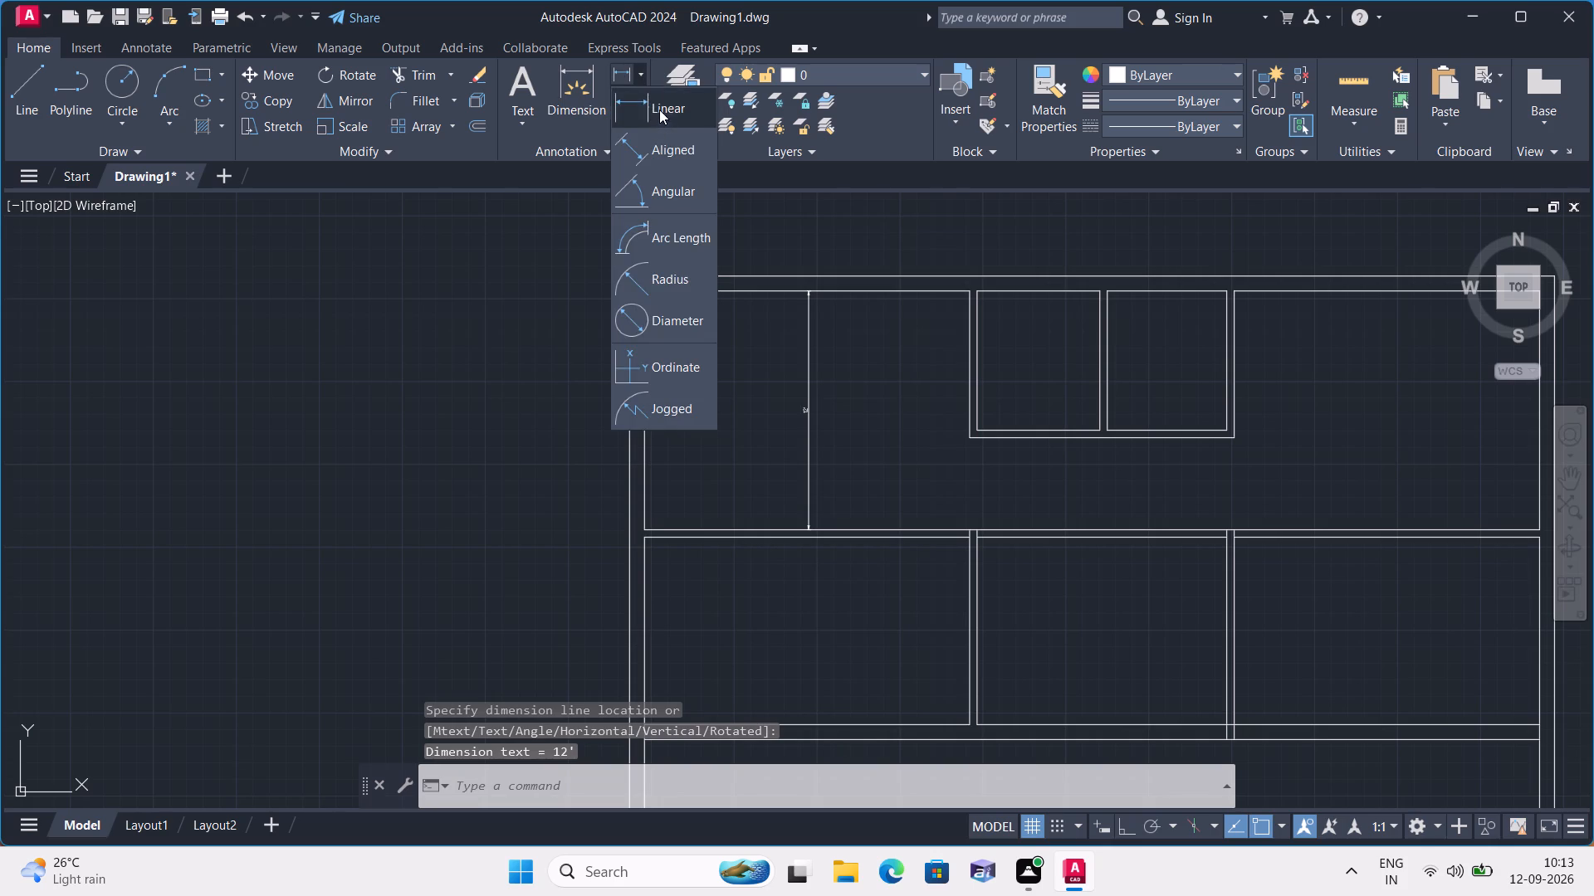
{"action": "left_click", "coordinate": [649, 411]}
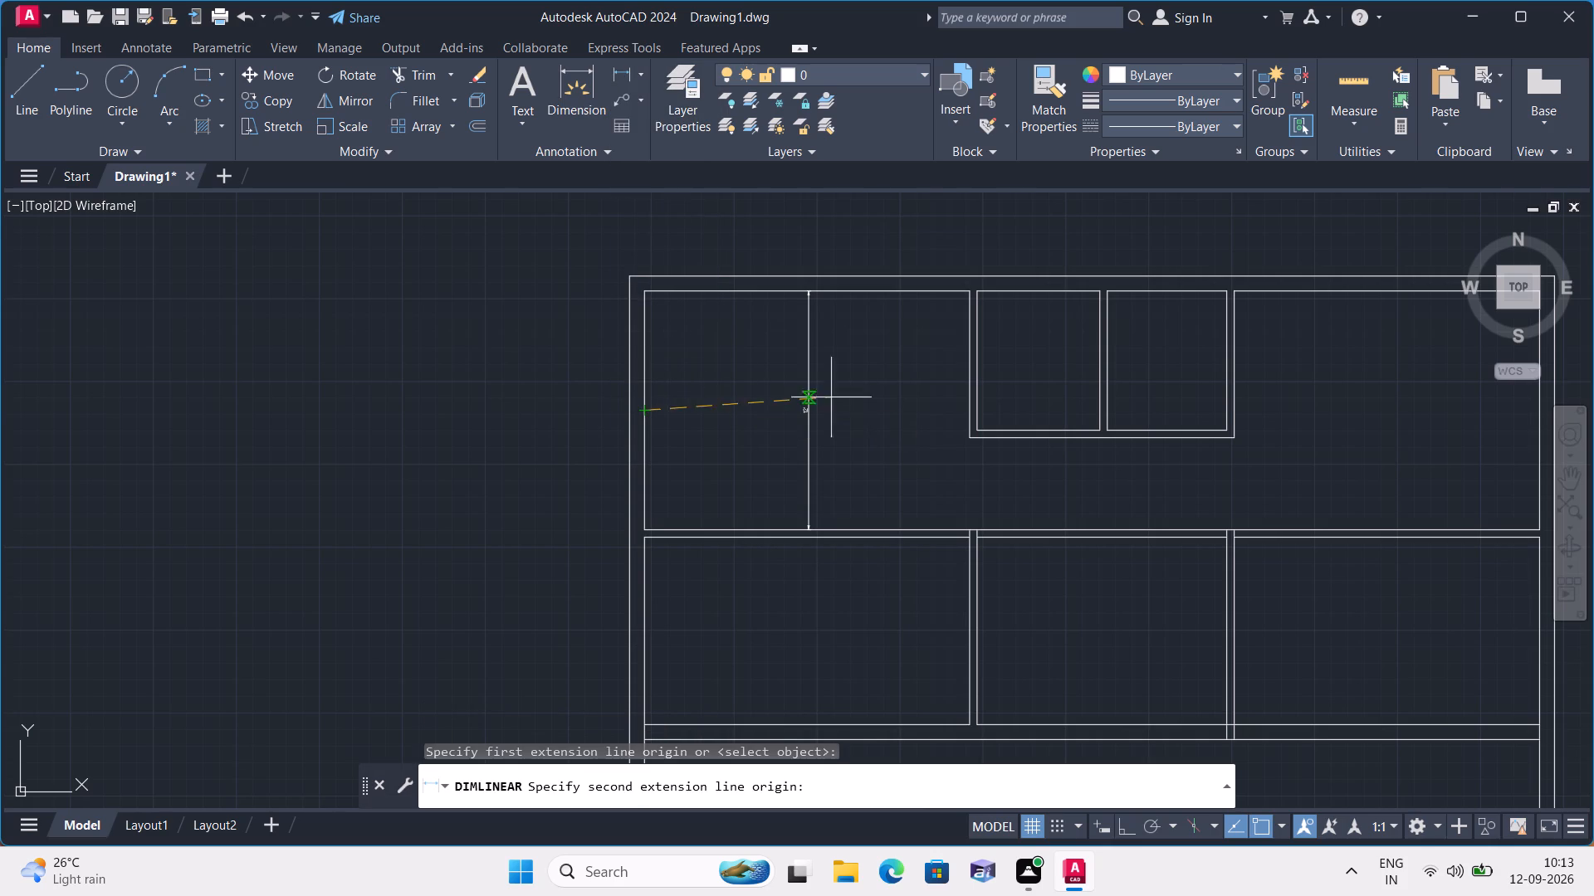
{"action": "left_click", "coordinate": [966, 407]}
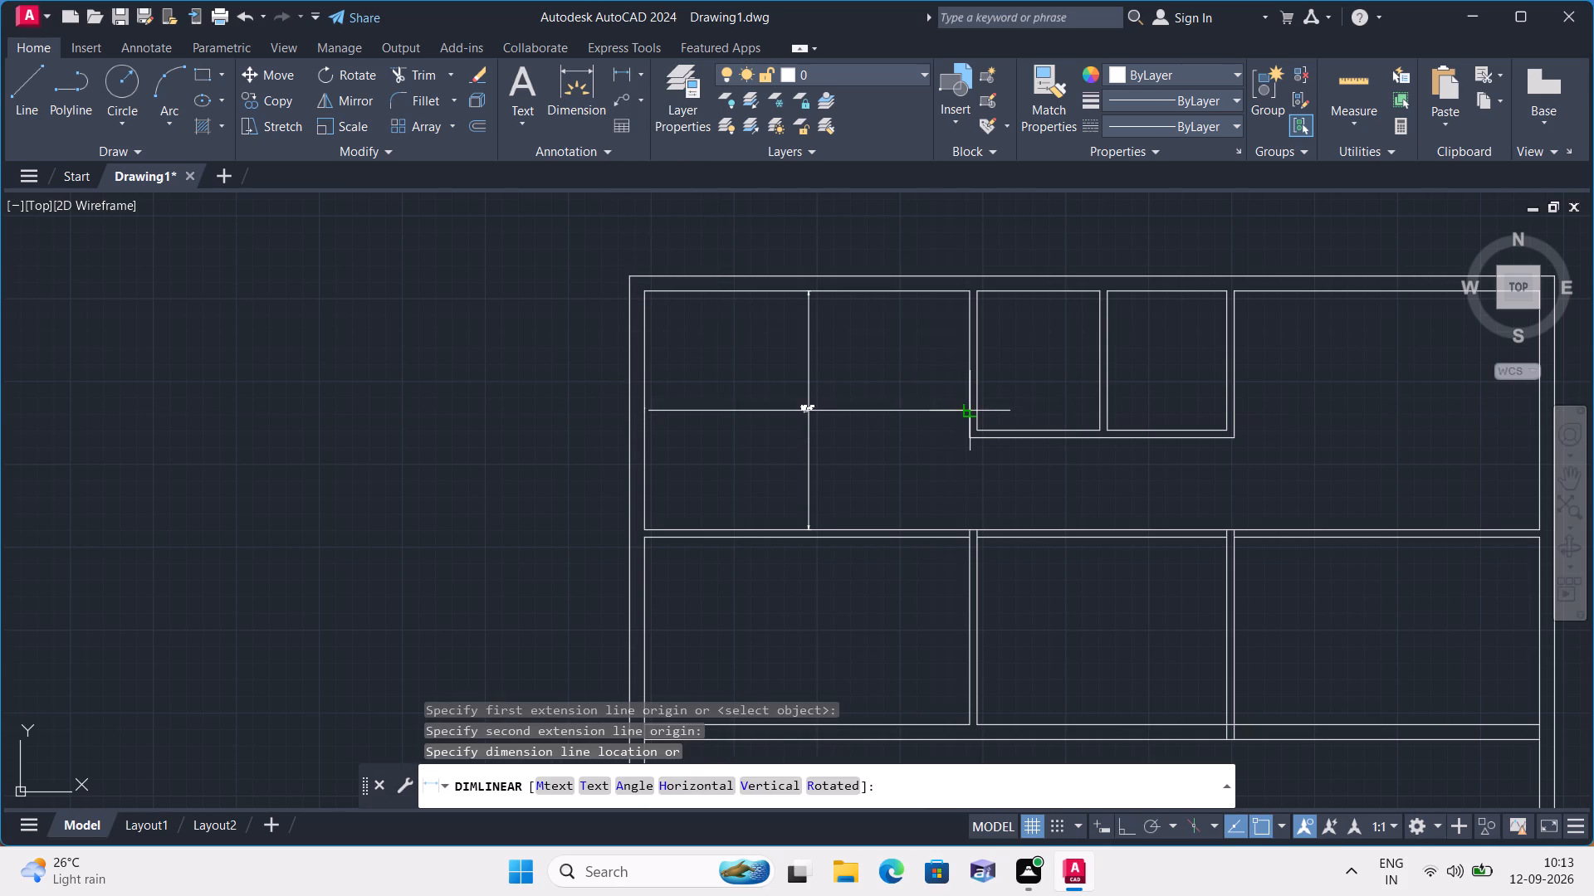
{"action": "left_click", "coordinate": [933, 378]}
Add a vertical linear dimension inside the left of the two small top rooms, between its upper and lower inner lines.
{"action": "scroll", "coordinate": [762, 368], "scroll_direction": "up", "scroll_amount": 4}
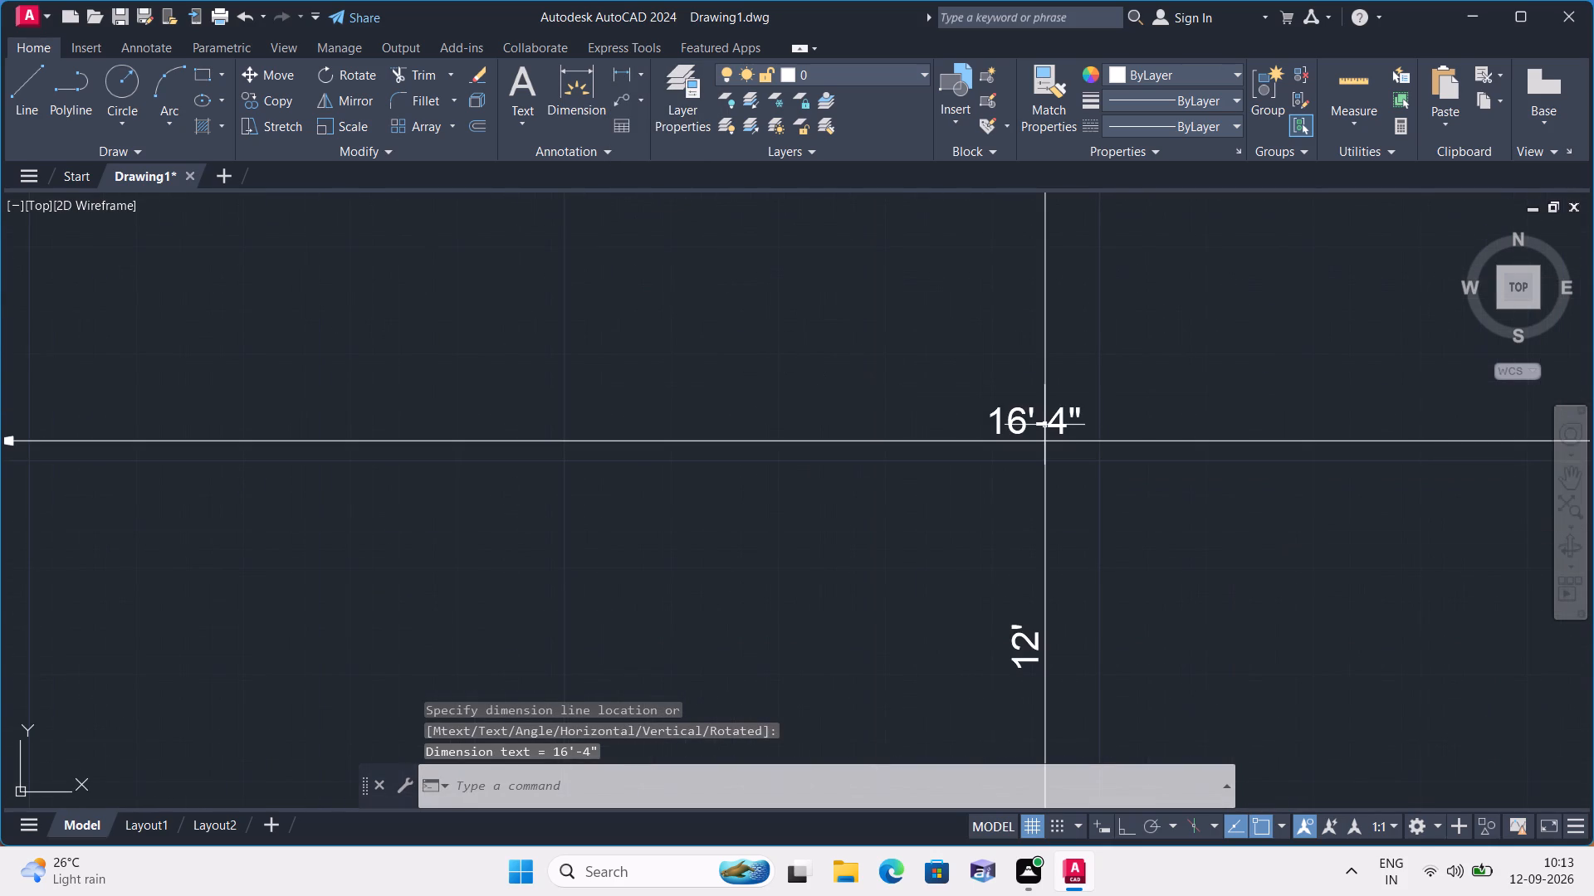
{"action": "scroll", "coordinate": [1044, 425], "scroll_direction": "up", "scroll_amount": 1}
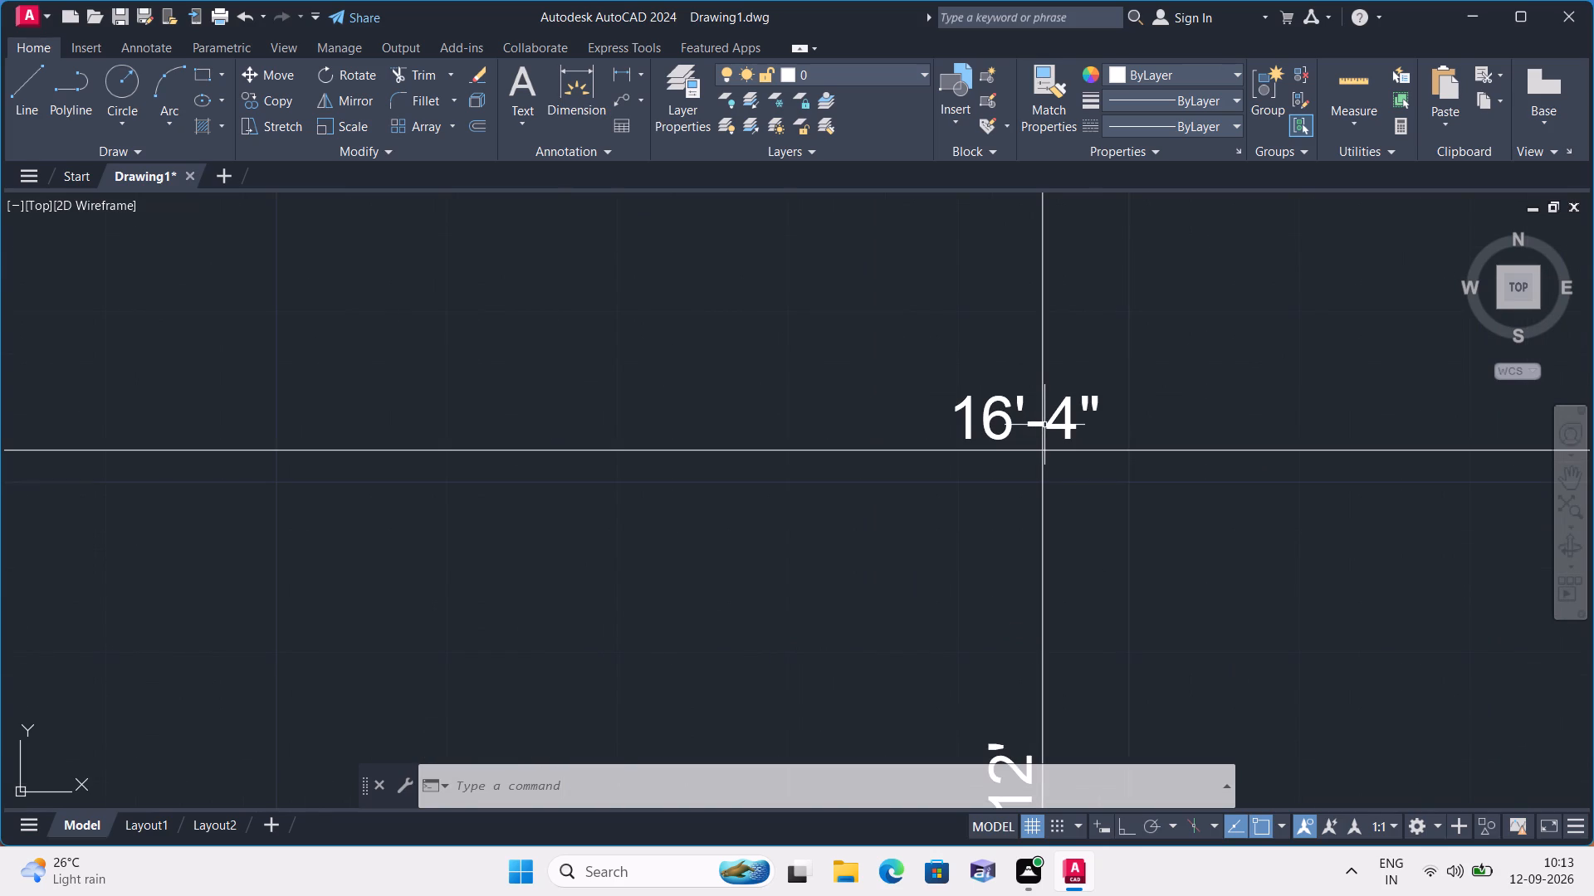
{"action": "scroll", "coordinate": [1044, 425], "scroll_direction": "down", "scroll_amount": 6}
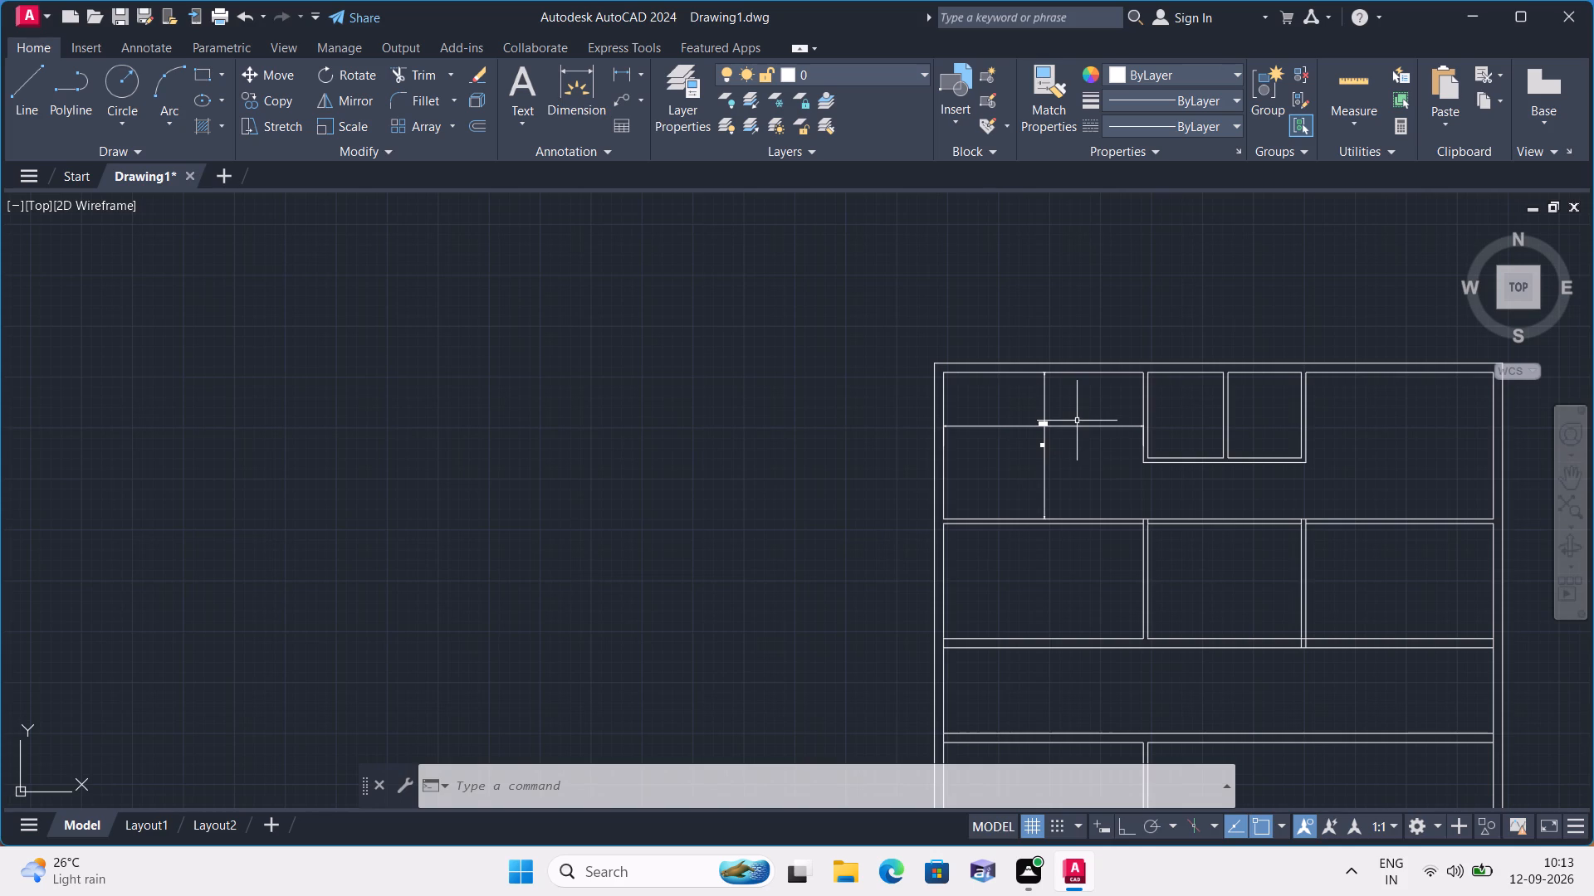
{"action": "scroll", "coordinate": [1068, 435], "scroll_direction": "up", "scroll_amount": 4}
{"action": "scroll", "coordinate": [1031, 445], "scroll_direction": "down", "scroll_amount": 4}
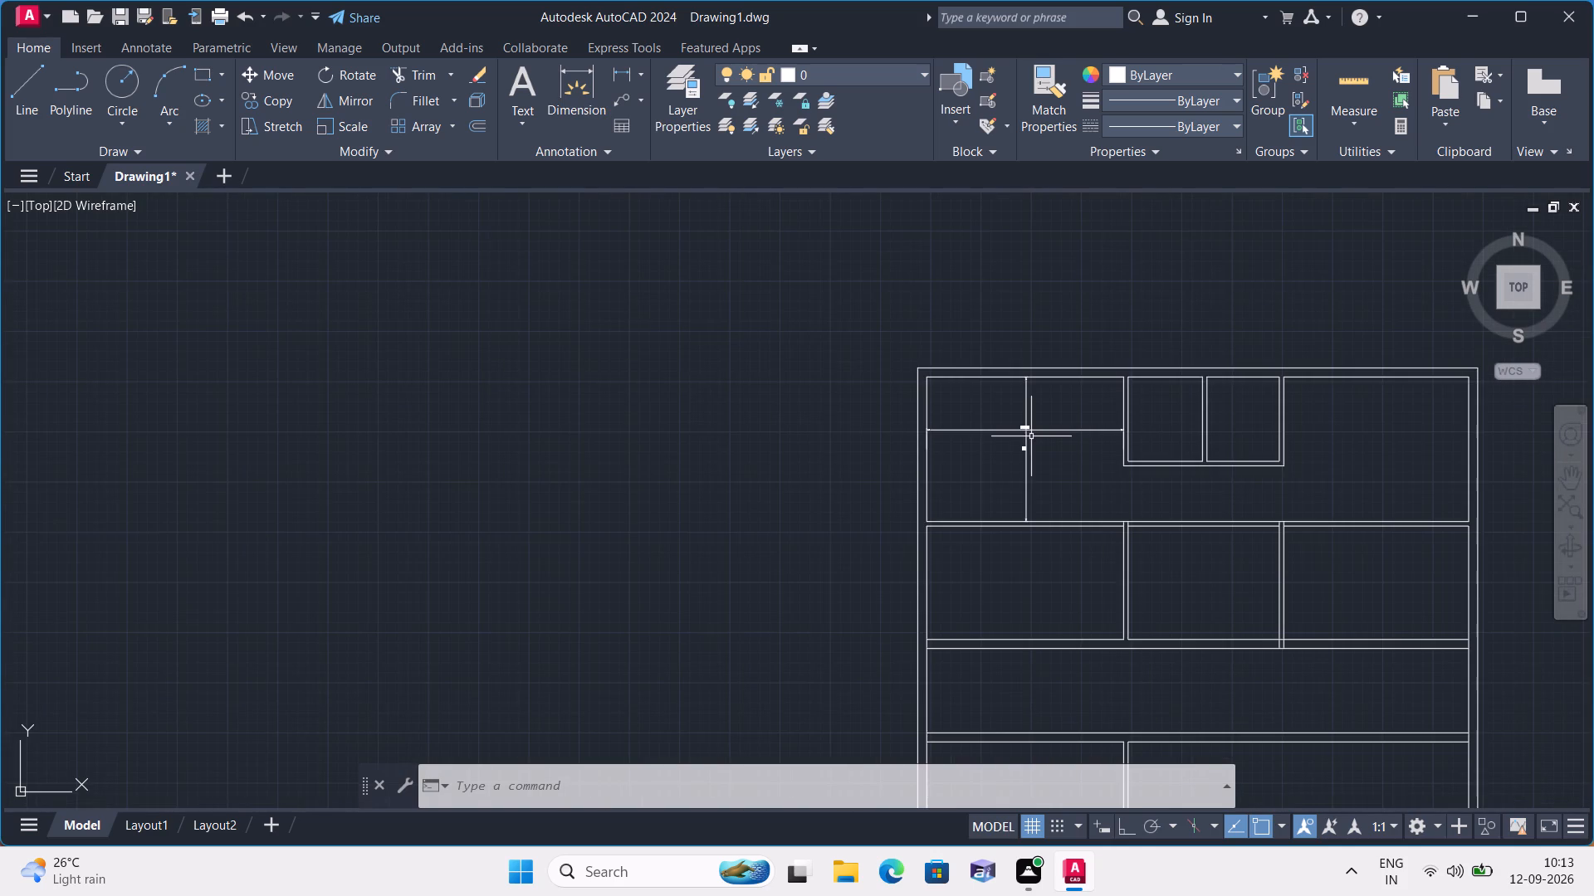
{"action": "middle_click_drag", "start_coordinate": [1031, 436], "coordinate": [628, 520]}
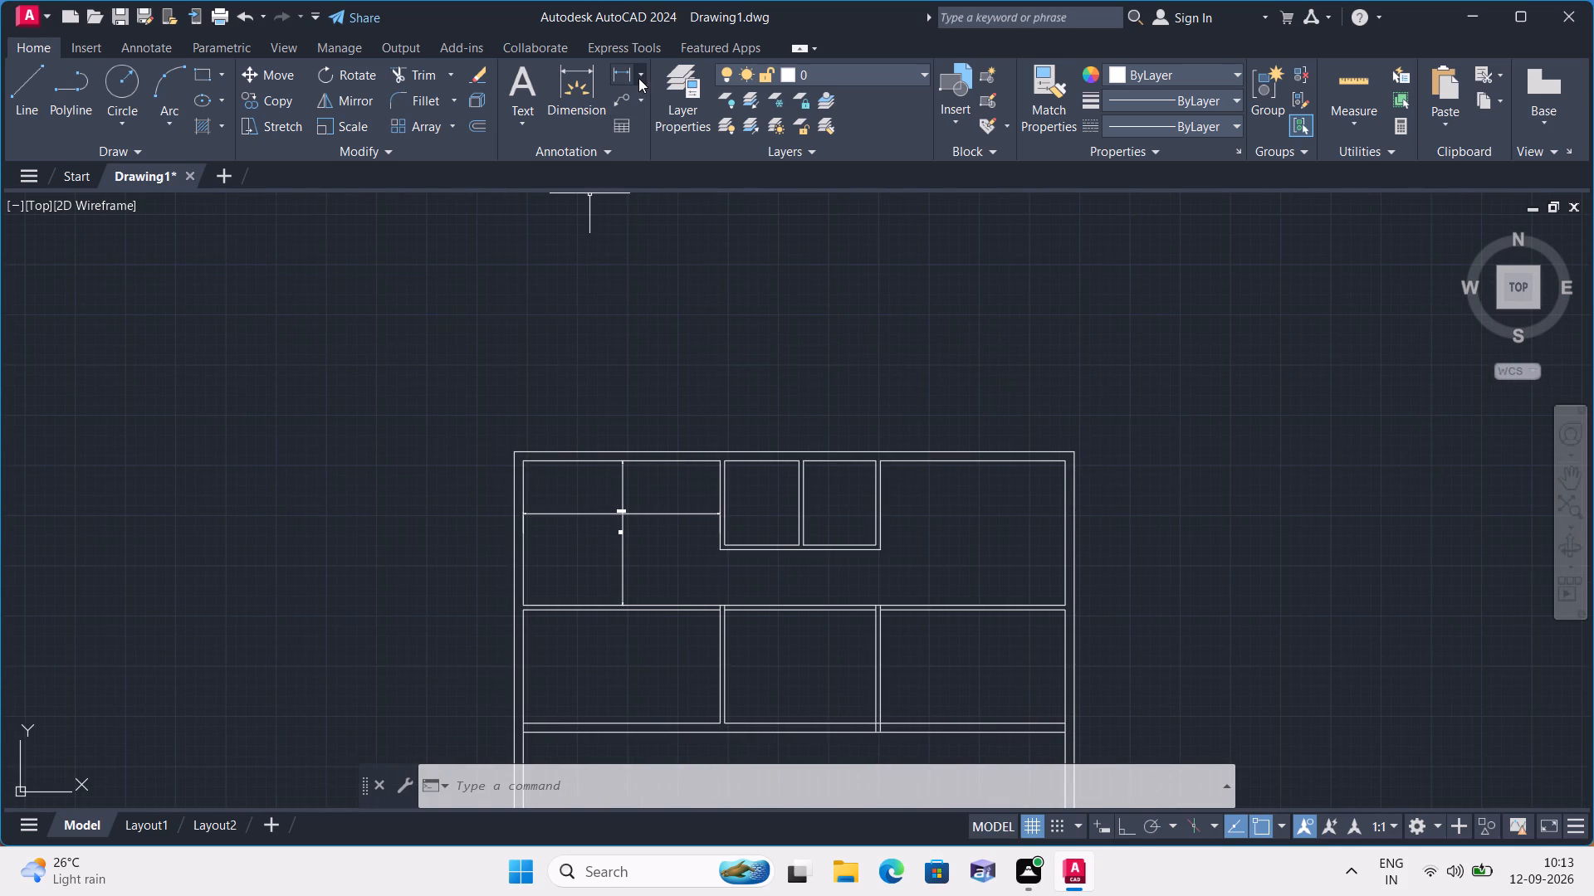
{"action": "left_click", "coordinate": [638, 77]}
{"action": "left_click", "coordinate": [663, 106]}
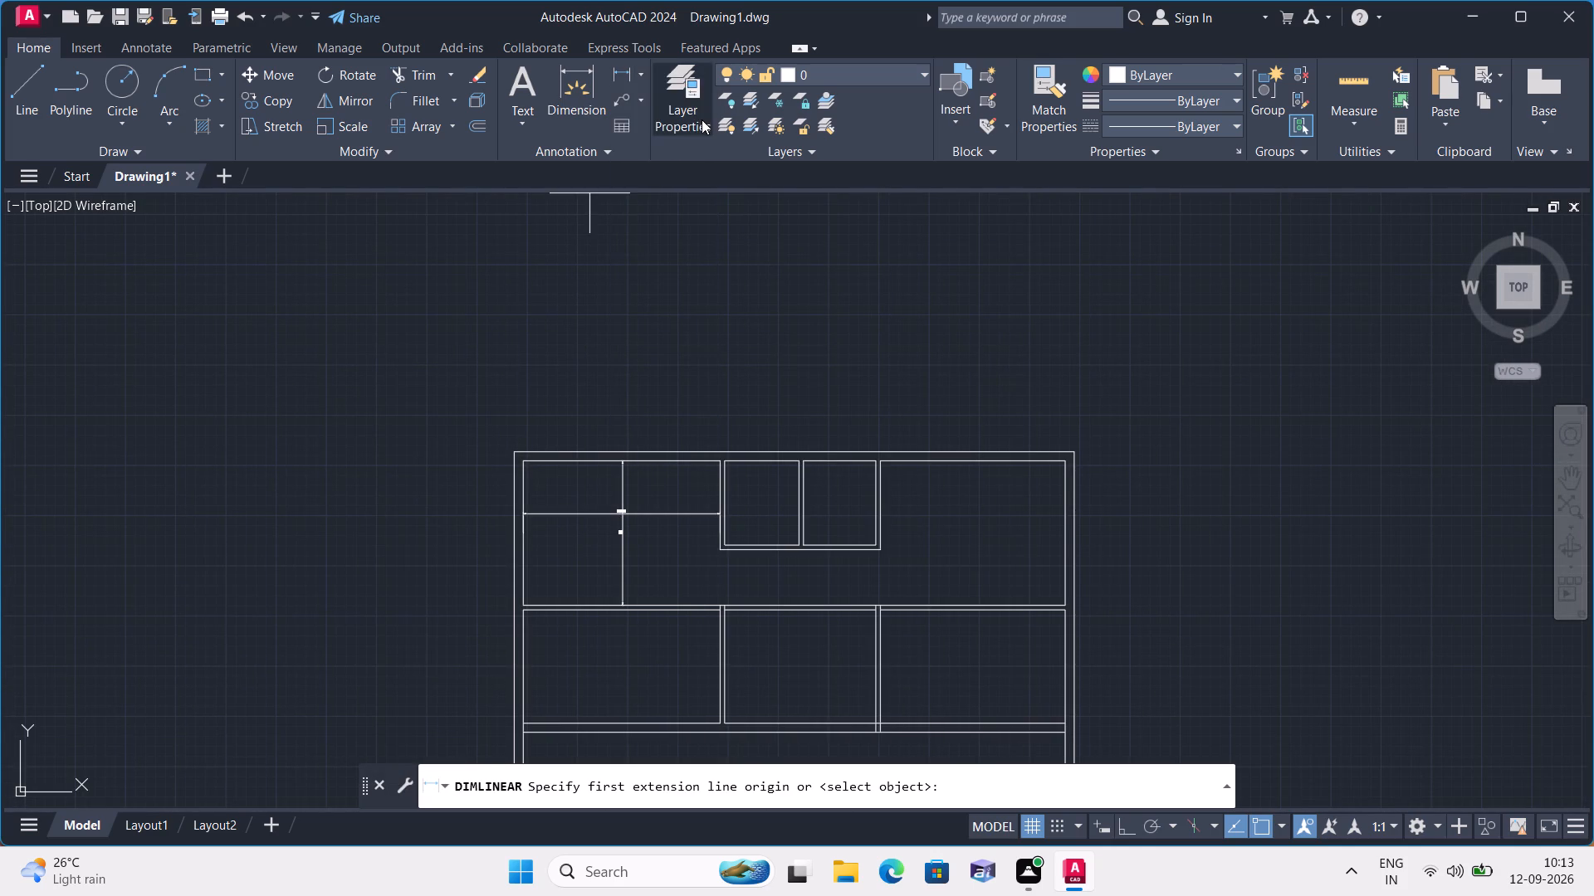
{"action": "scroll", "coordinate": [760, 483], "scroll_direction": "up", "scroll_amount": 3}
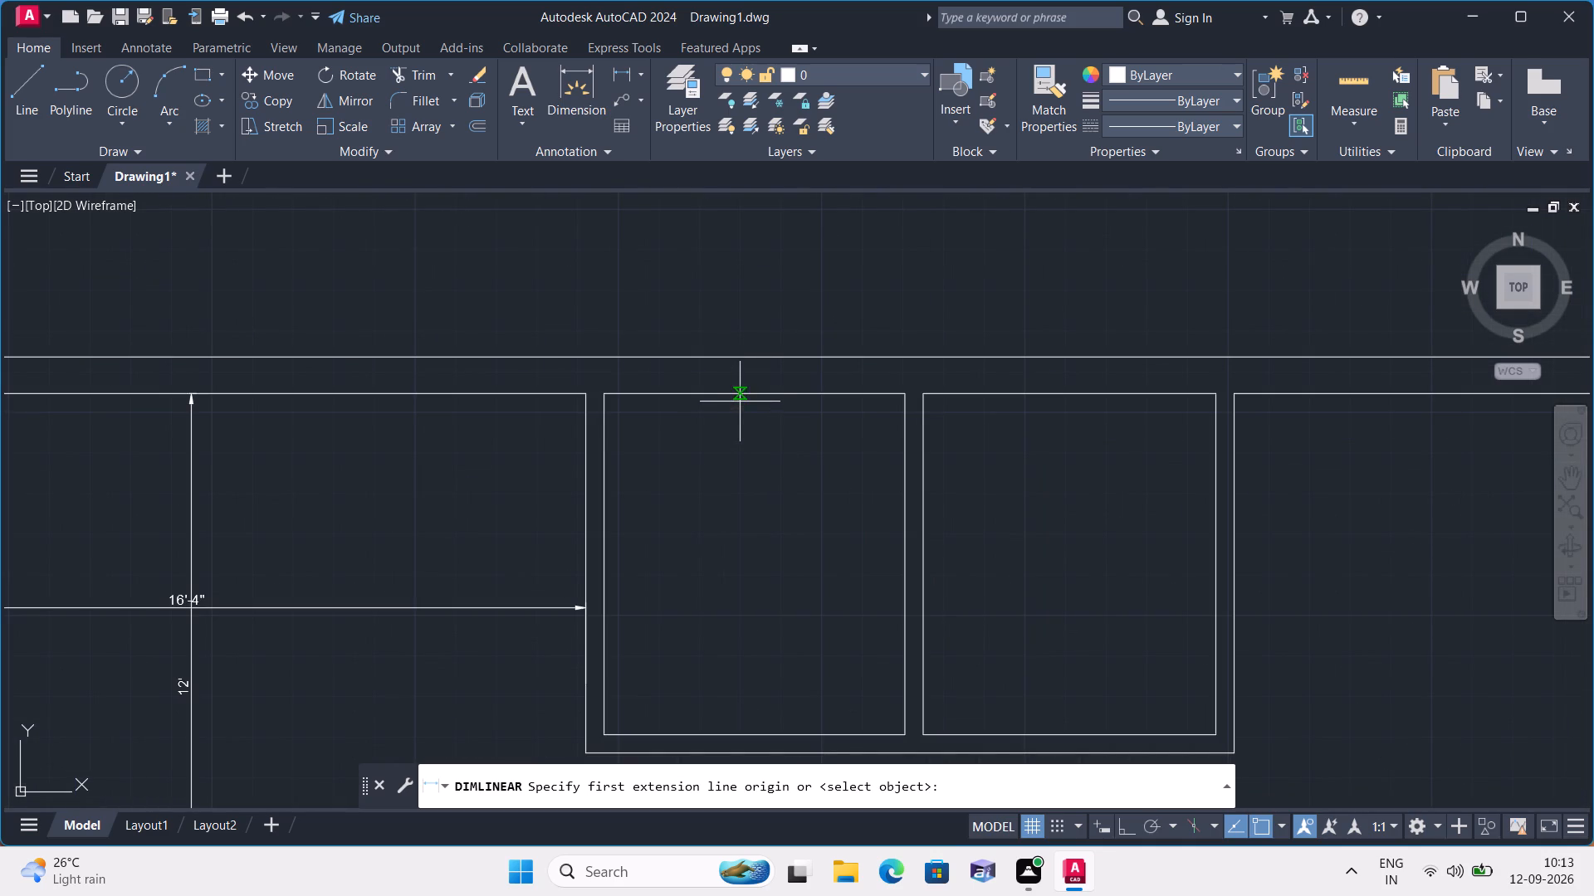
{"action": "left_click", "coordinate": [746, 390]}
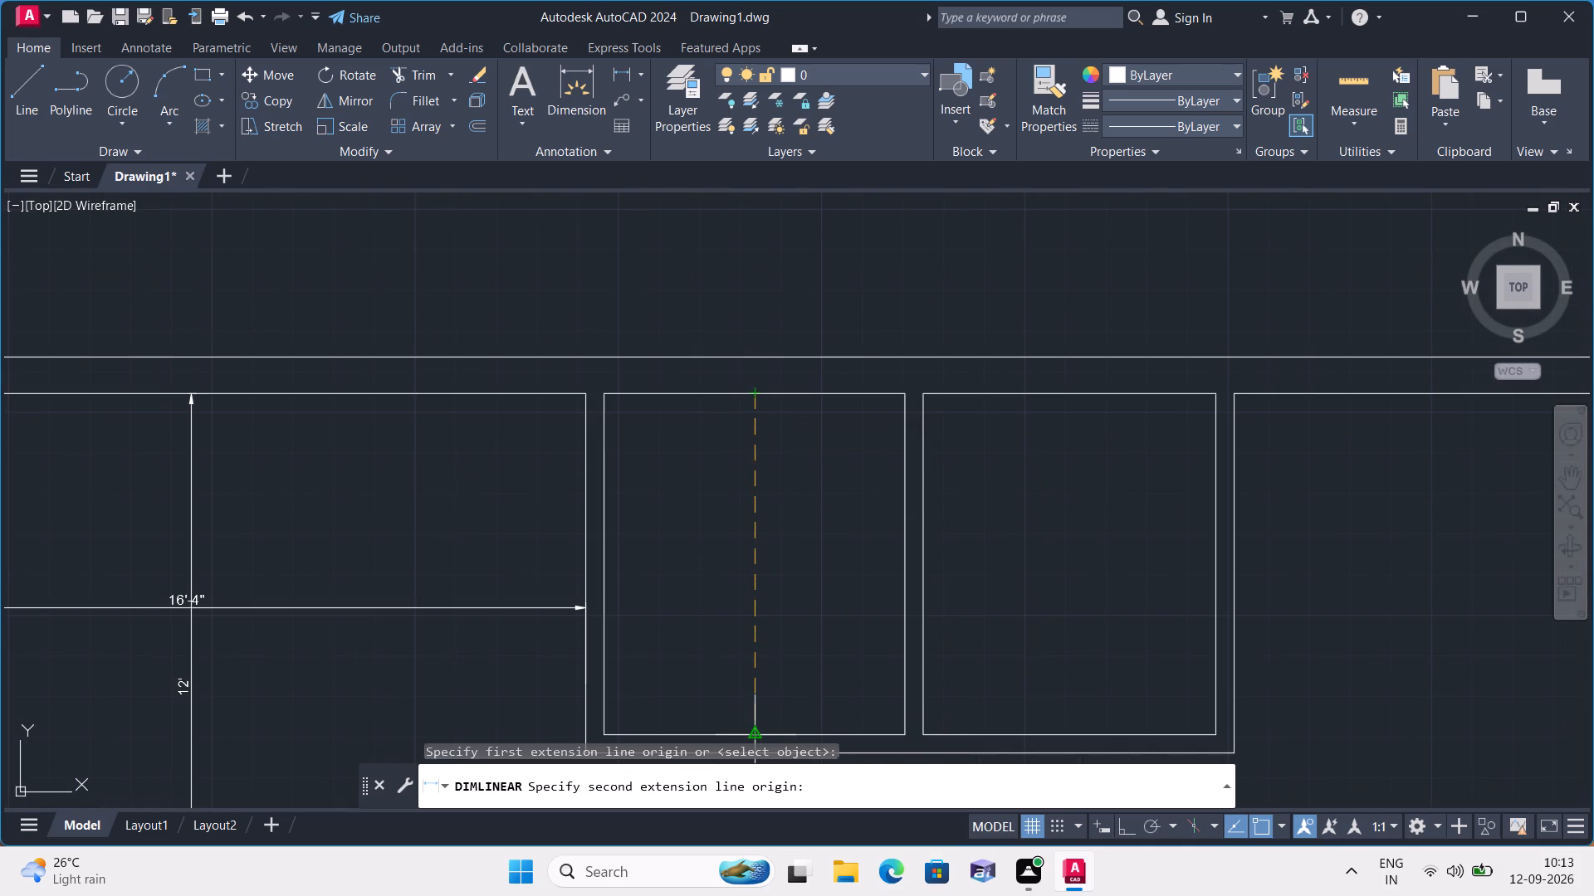
{"action": "left_click", "coordinate": [760, 732]}
{"action": "left_click", "coordinate": [718, 595]}
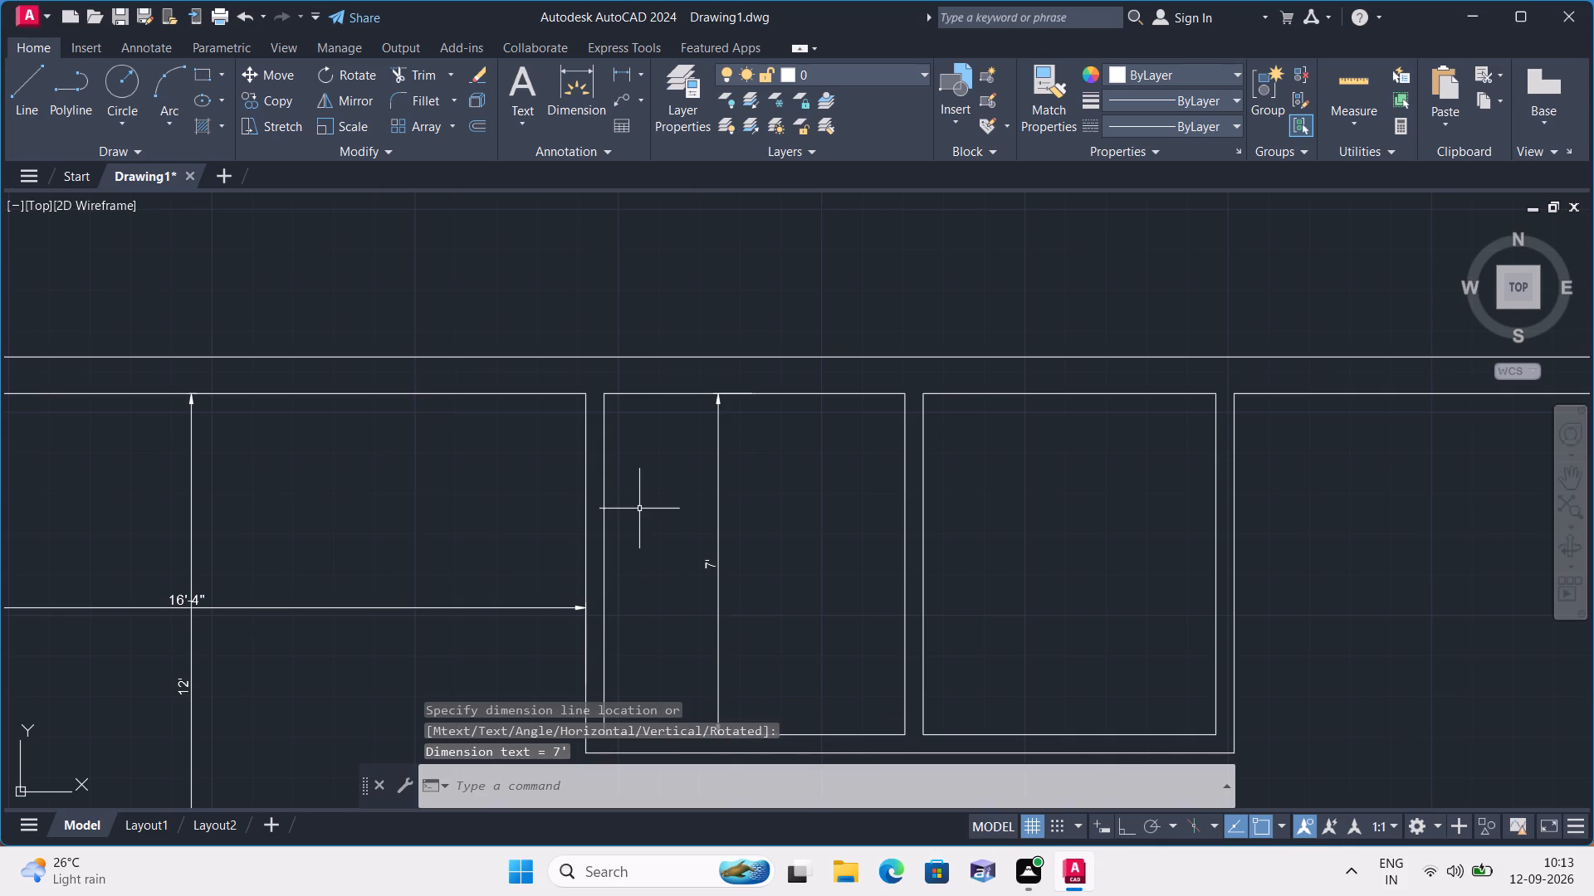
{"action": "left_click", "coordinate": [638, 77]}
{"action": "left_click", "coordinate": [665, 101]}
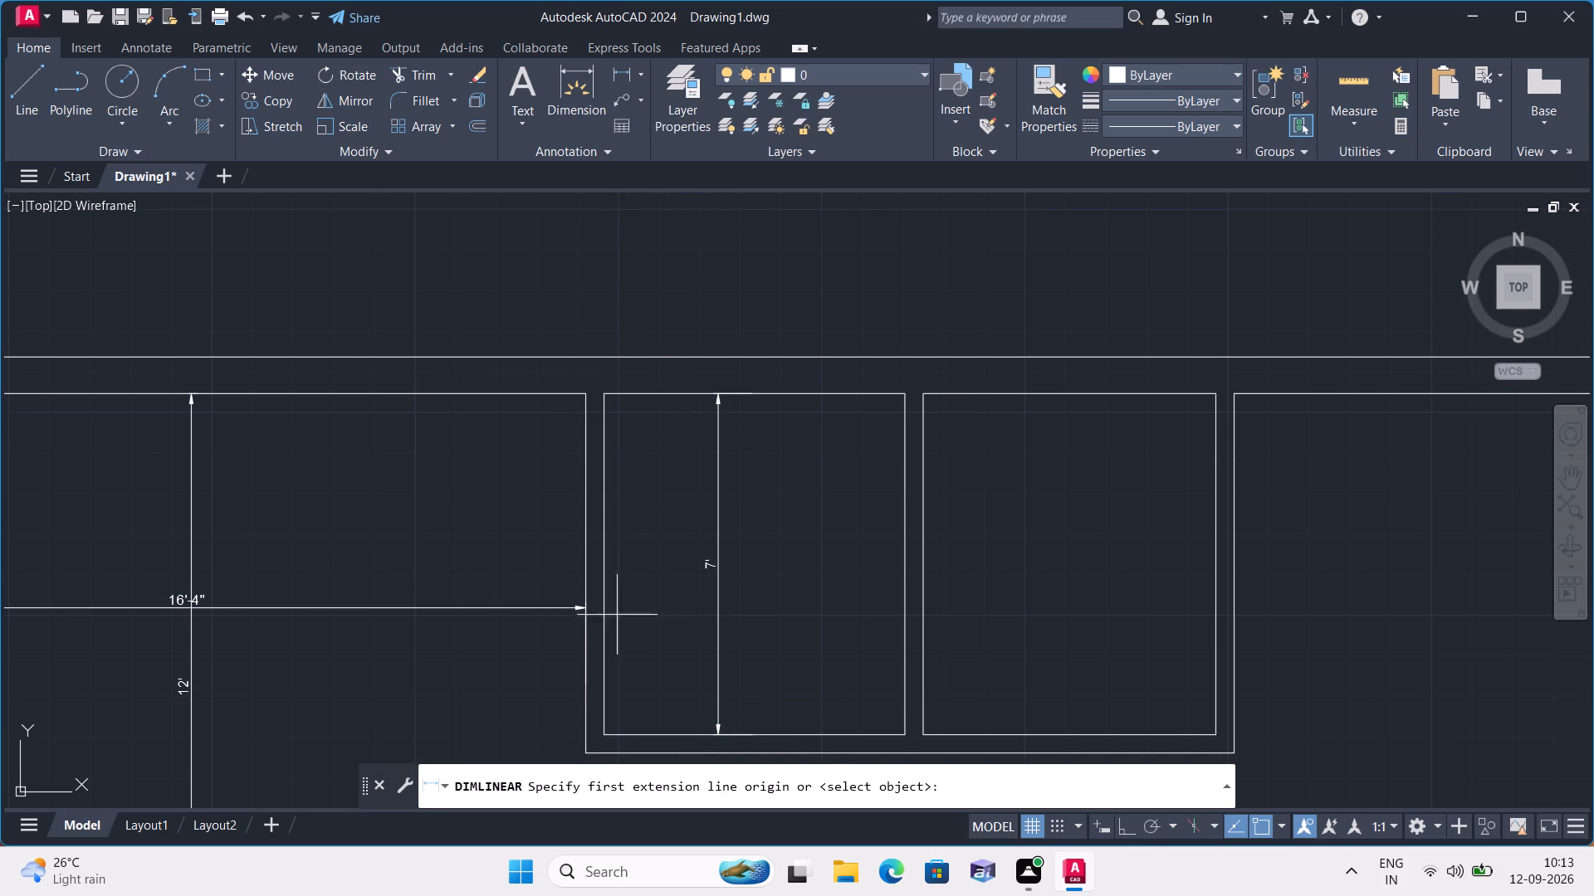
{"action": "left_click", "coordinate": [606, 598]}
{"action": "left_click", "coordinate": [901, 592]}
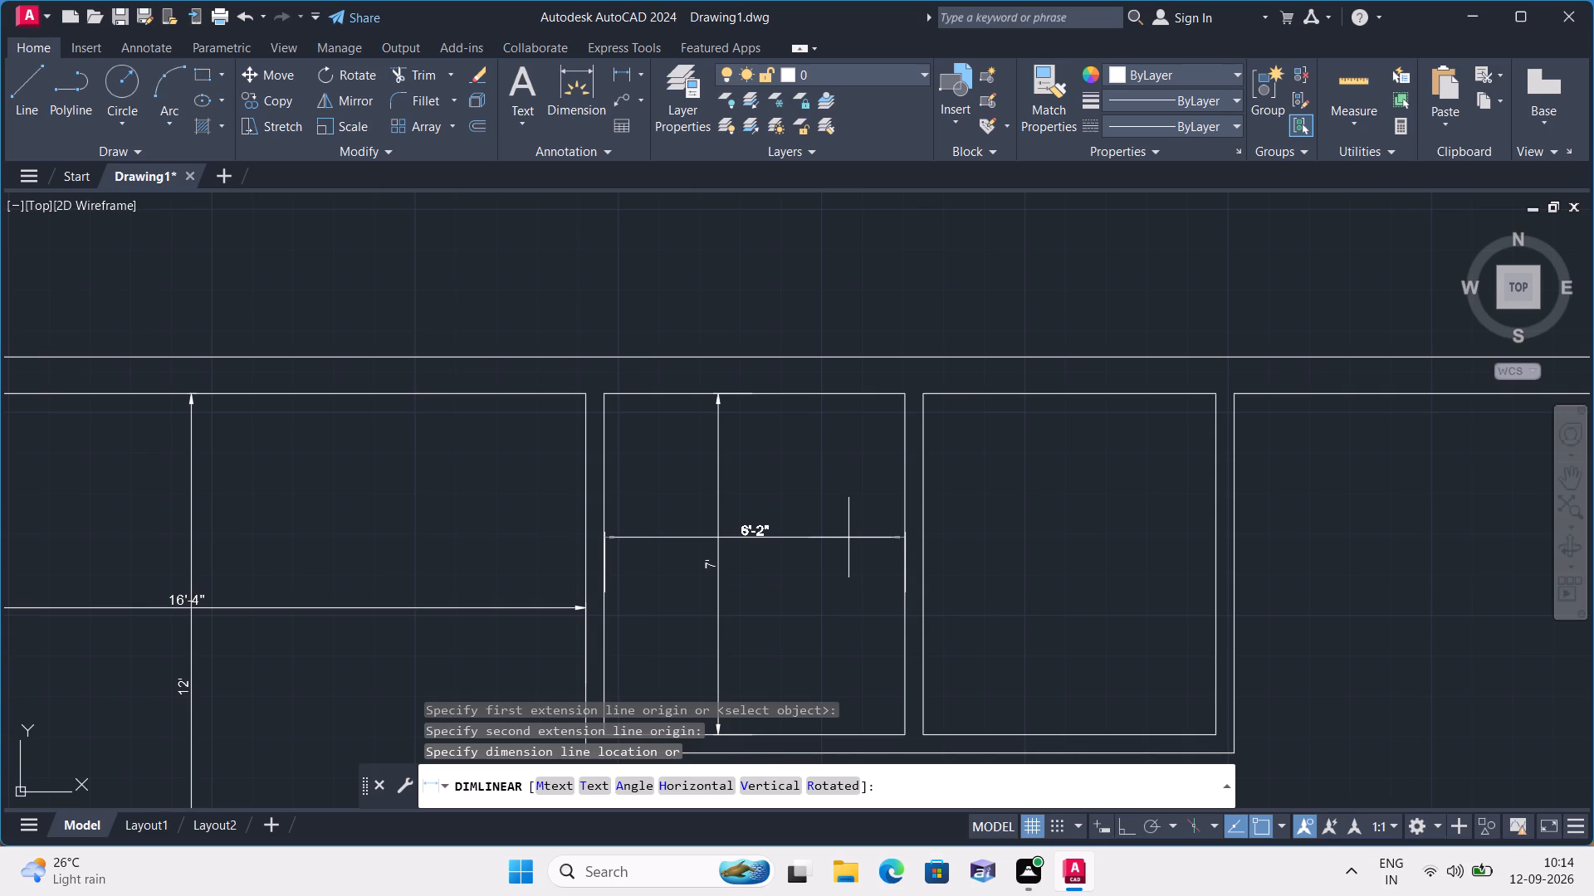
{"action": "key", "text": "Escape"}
Erase the right-hand line of the partition between the top-left room and the adjoining small room.
{"action": "scroll", "coordinate": [848, 538], "scroll_direction": "down", "scroll_amount": 2}
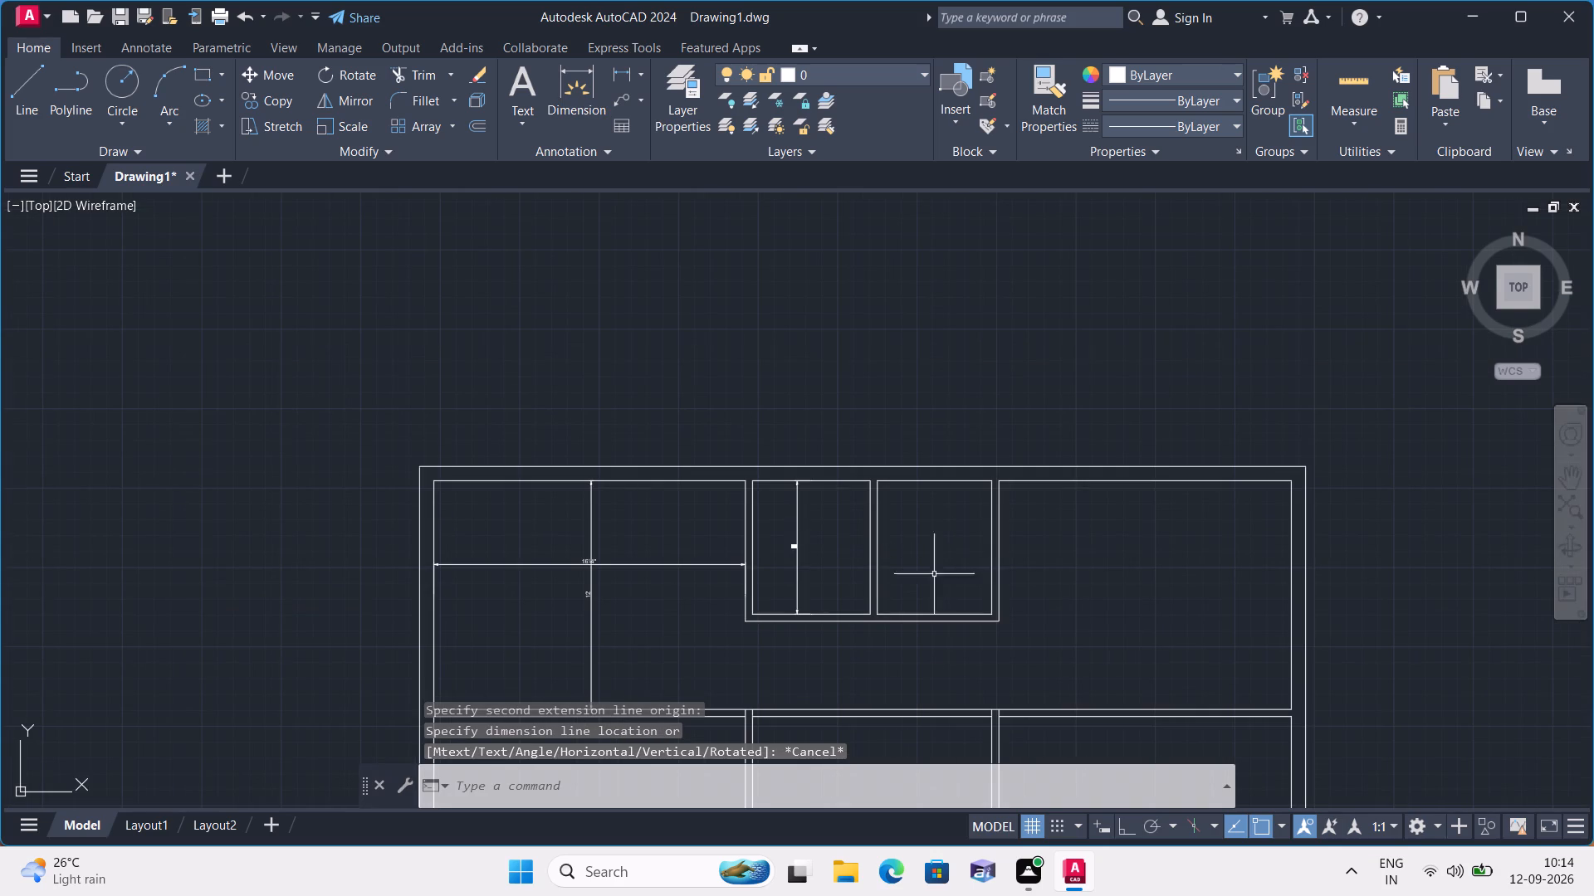
{"action": "scroll", "coordinate": [647, 592], "scroll_direction": "up", "scroll_amount": 2}
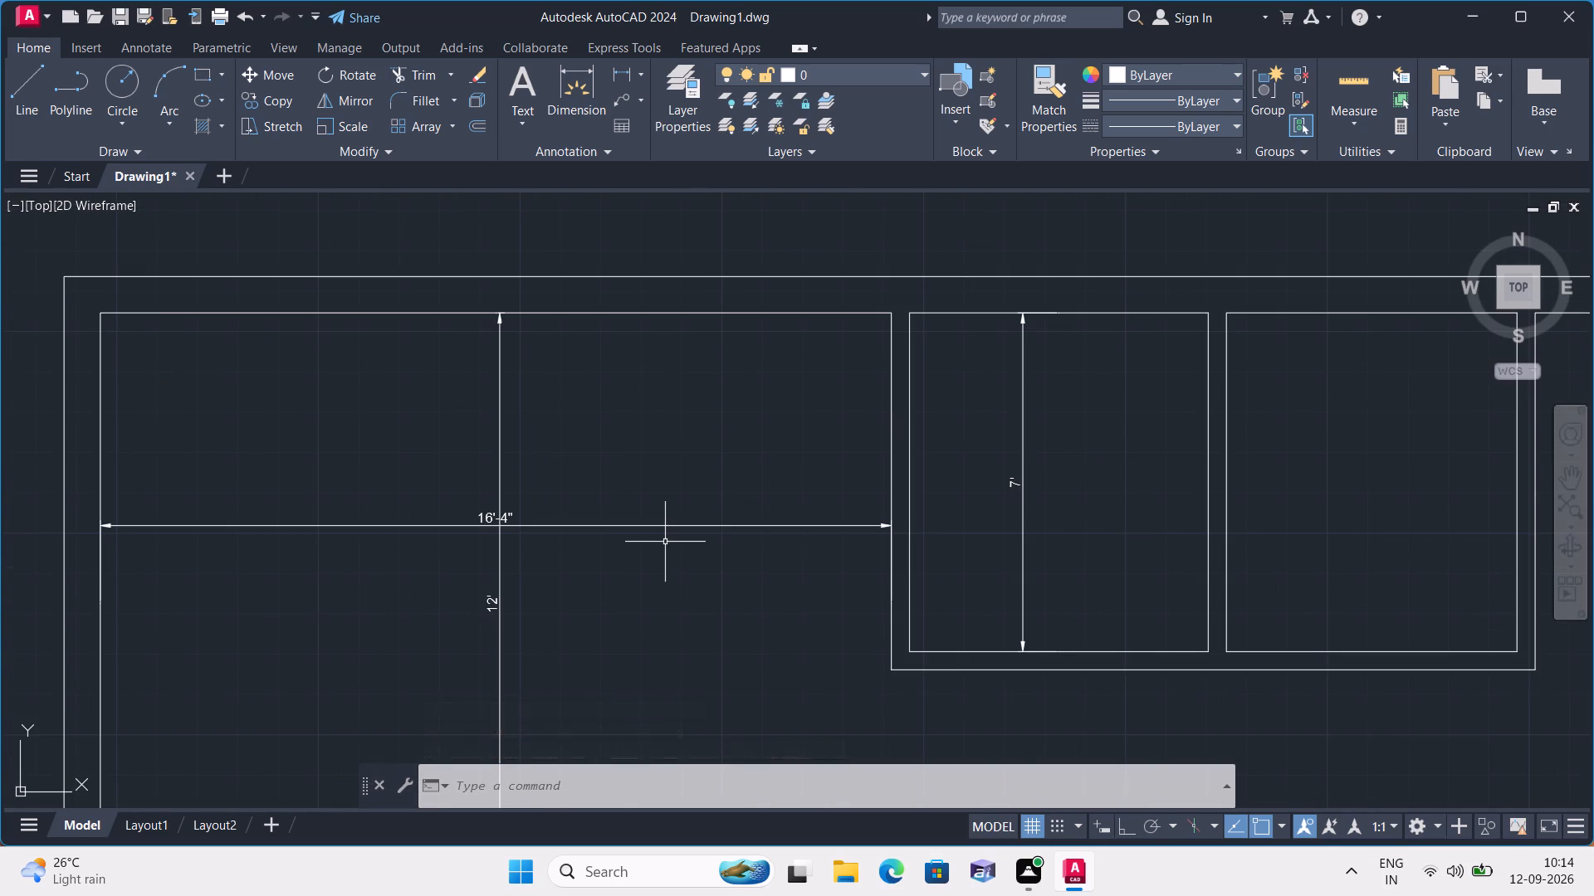
{"action": "left_click", "coordinate": [891, 540]}
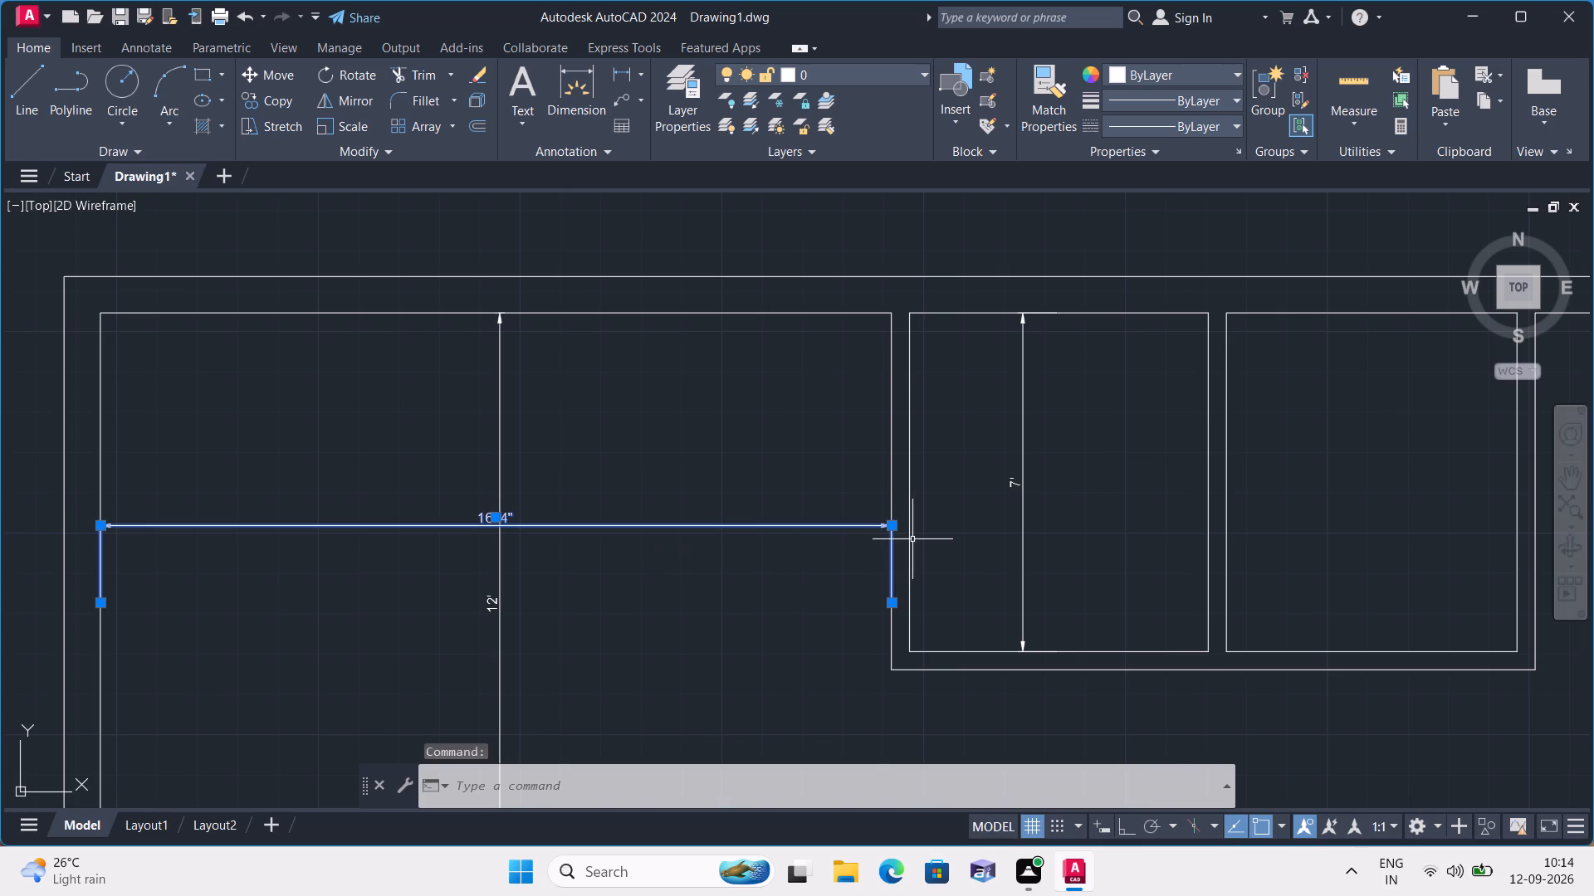
{"action": "key", "text": "Escape"}
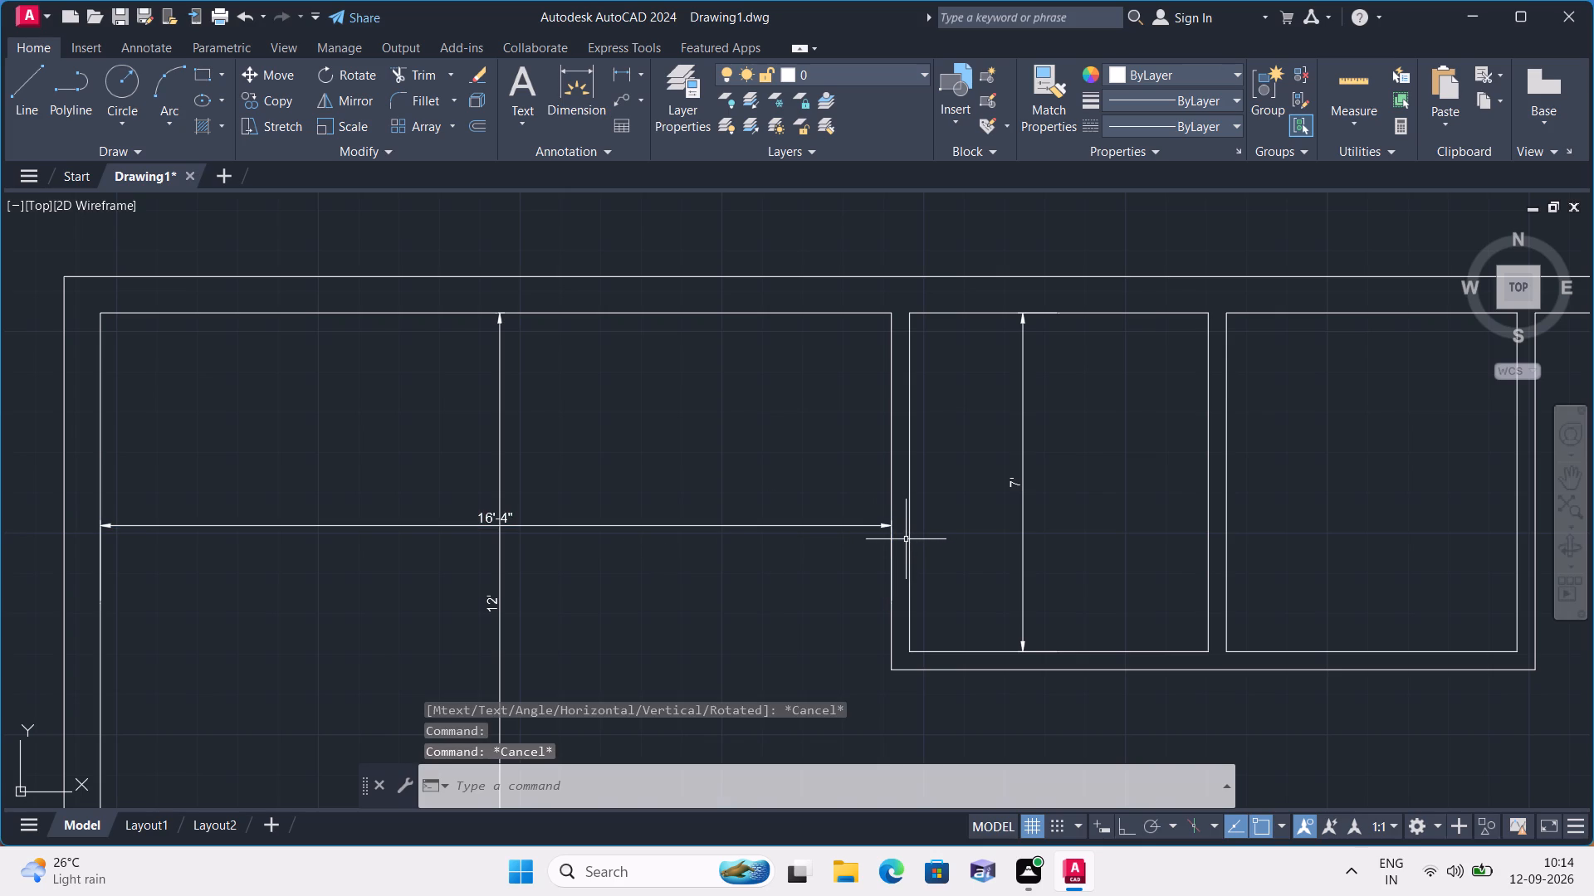
{"action": "left_click", "coordinate": [910, 533]}
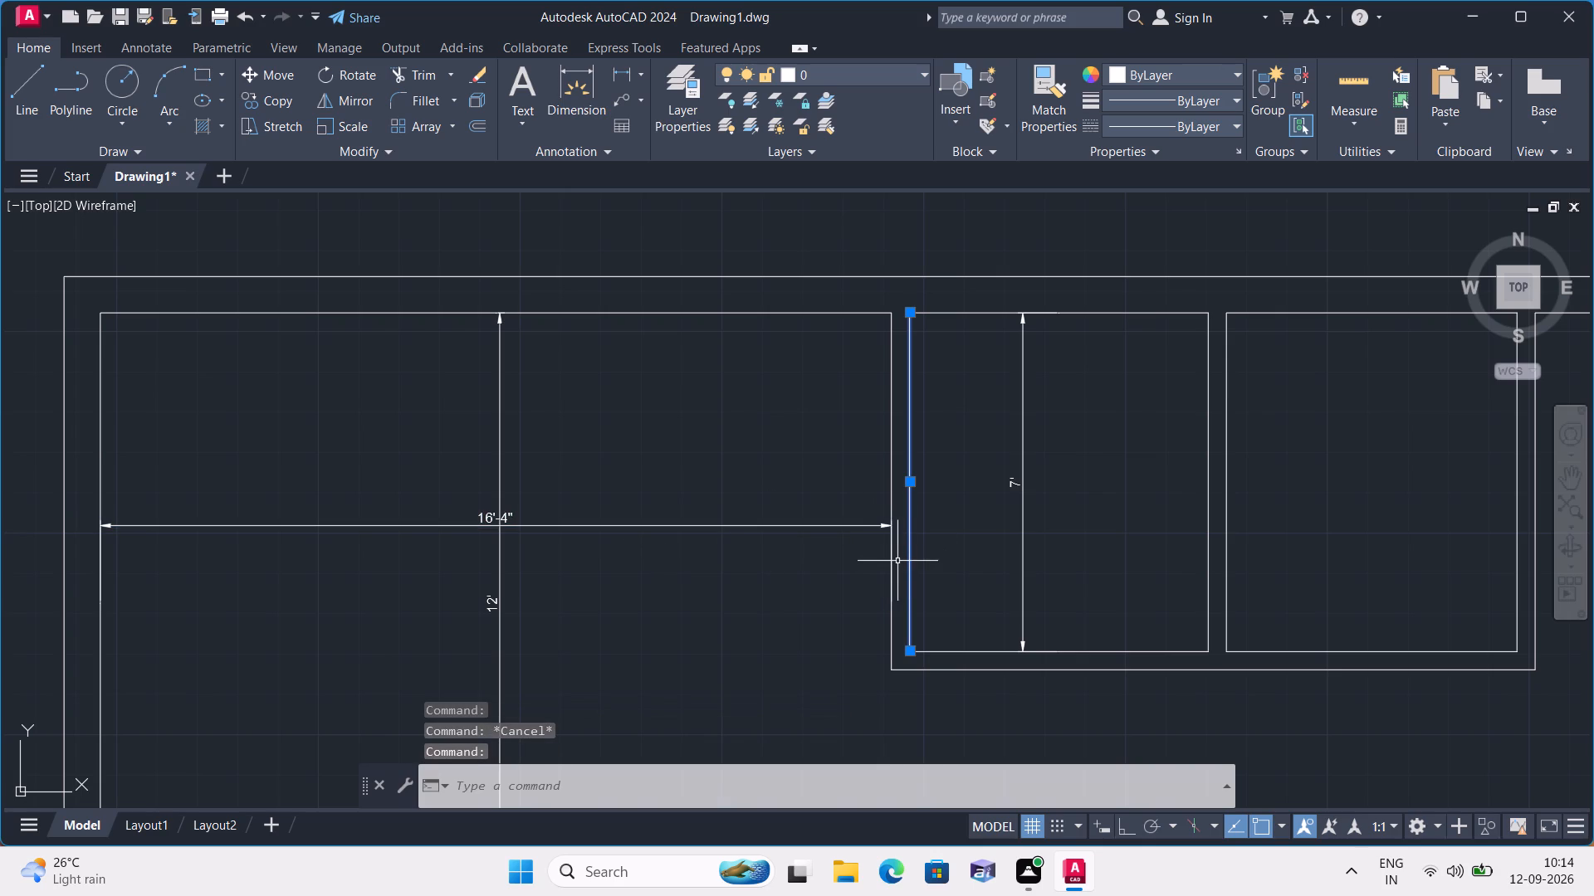
{"action": "left_click", "coordinate": [892, 569]}
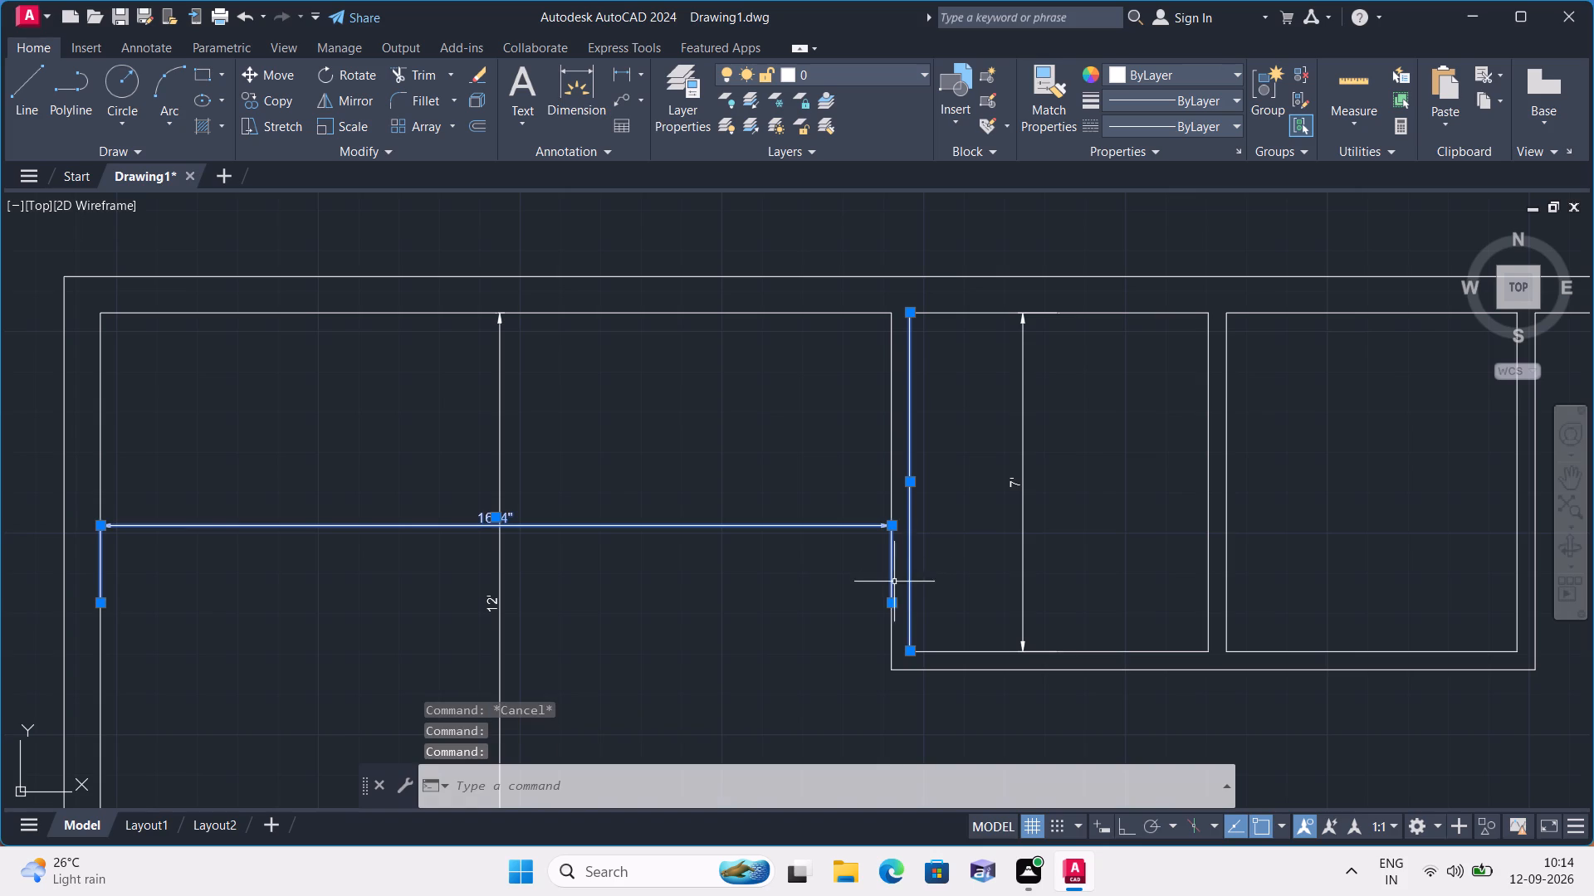
{"action": "key", "text": "Escape"}
{"action": "left_click", "coordinate": [892, 486]}
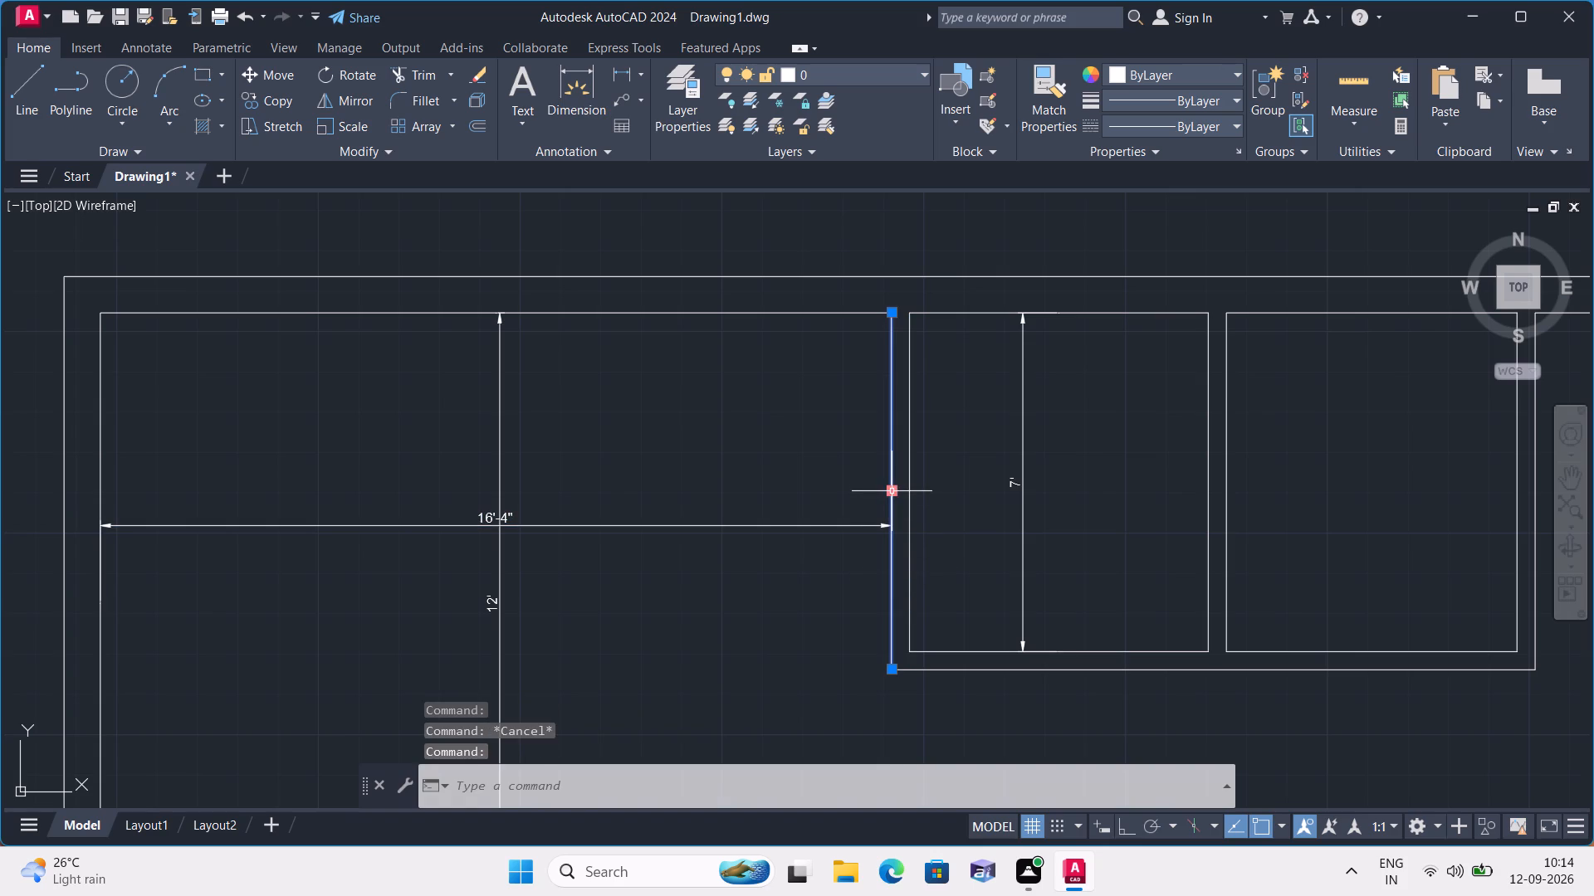
{"action": "key", "text": "Escape"}
{"action": "left_click", "coordinate": [912, 497]}
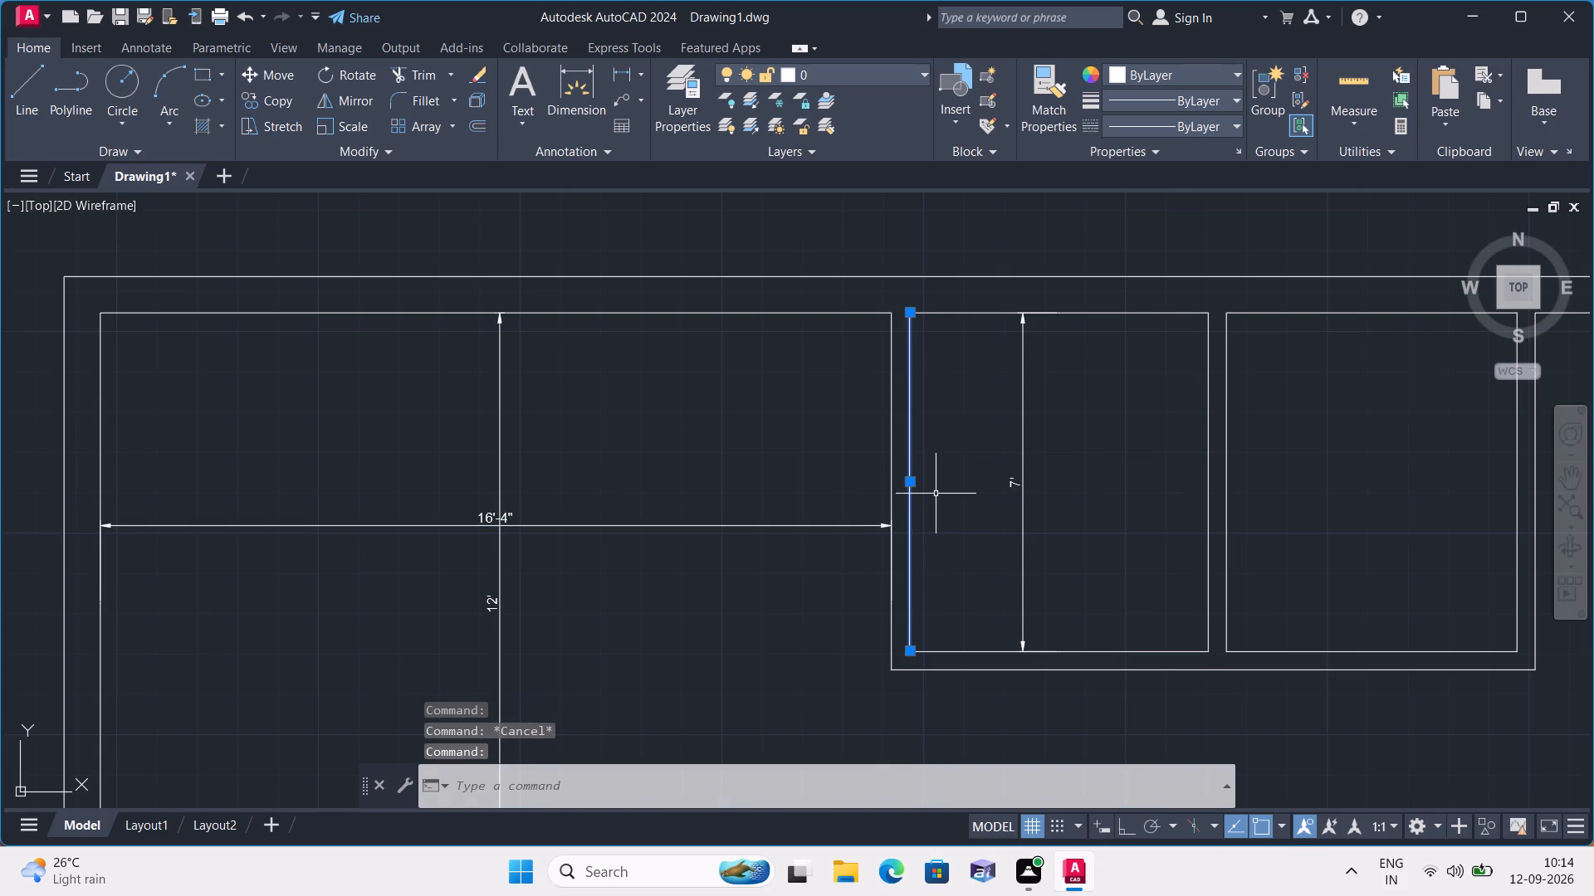
{"action": "key", "text": "Delete"}
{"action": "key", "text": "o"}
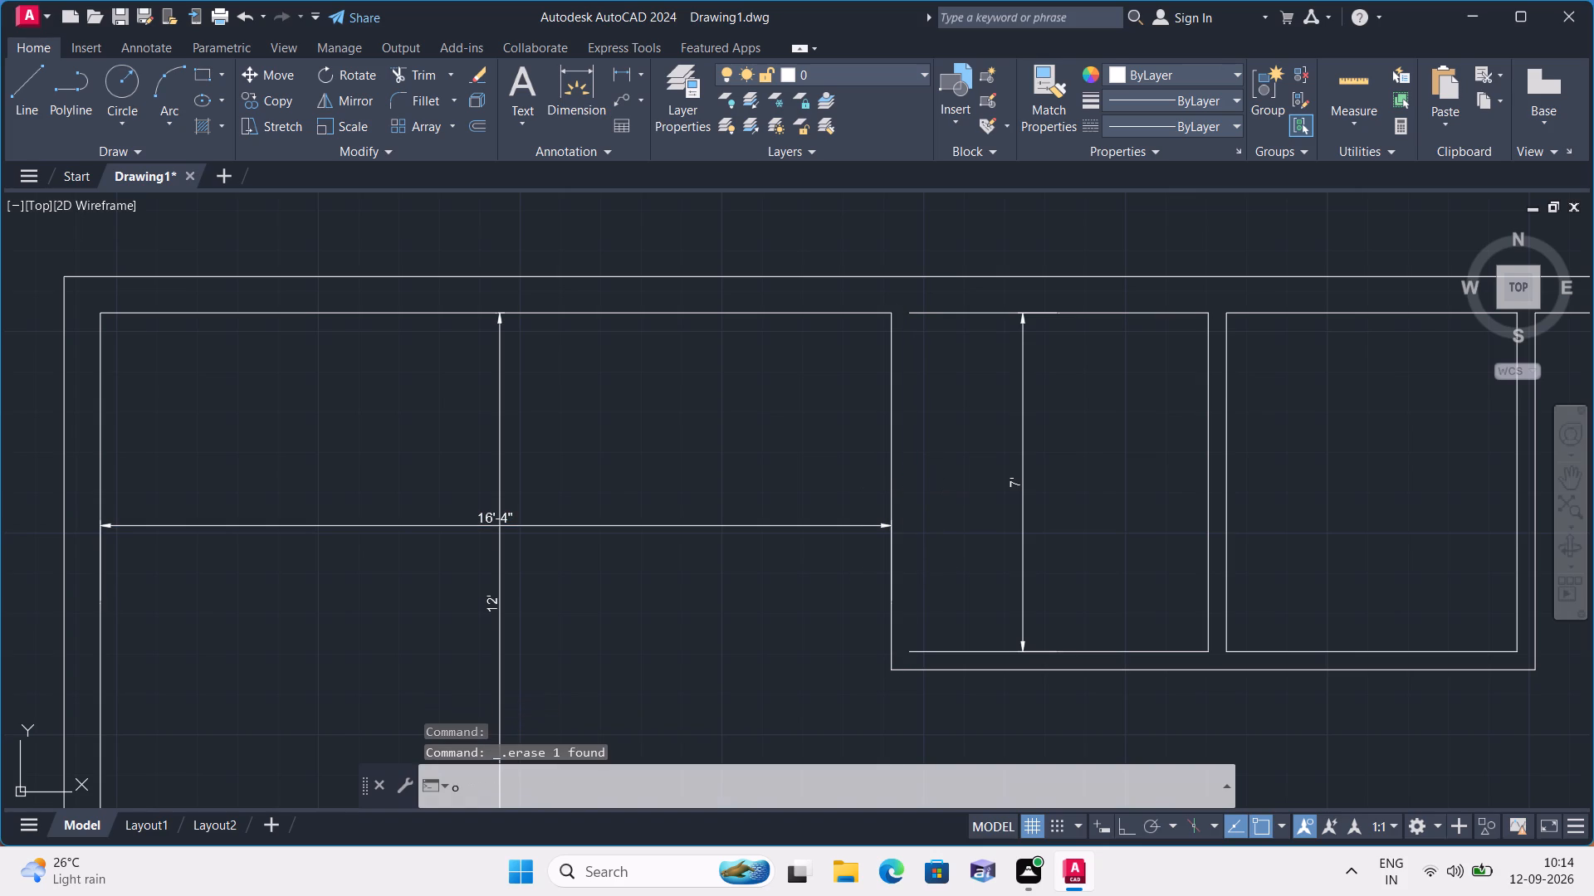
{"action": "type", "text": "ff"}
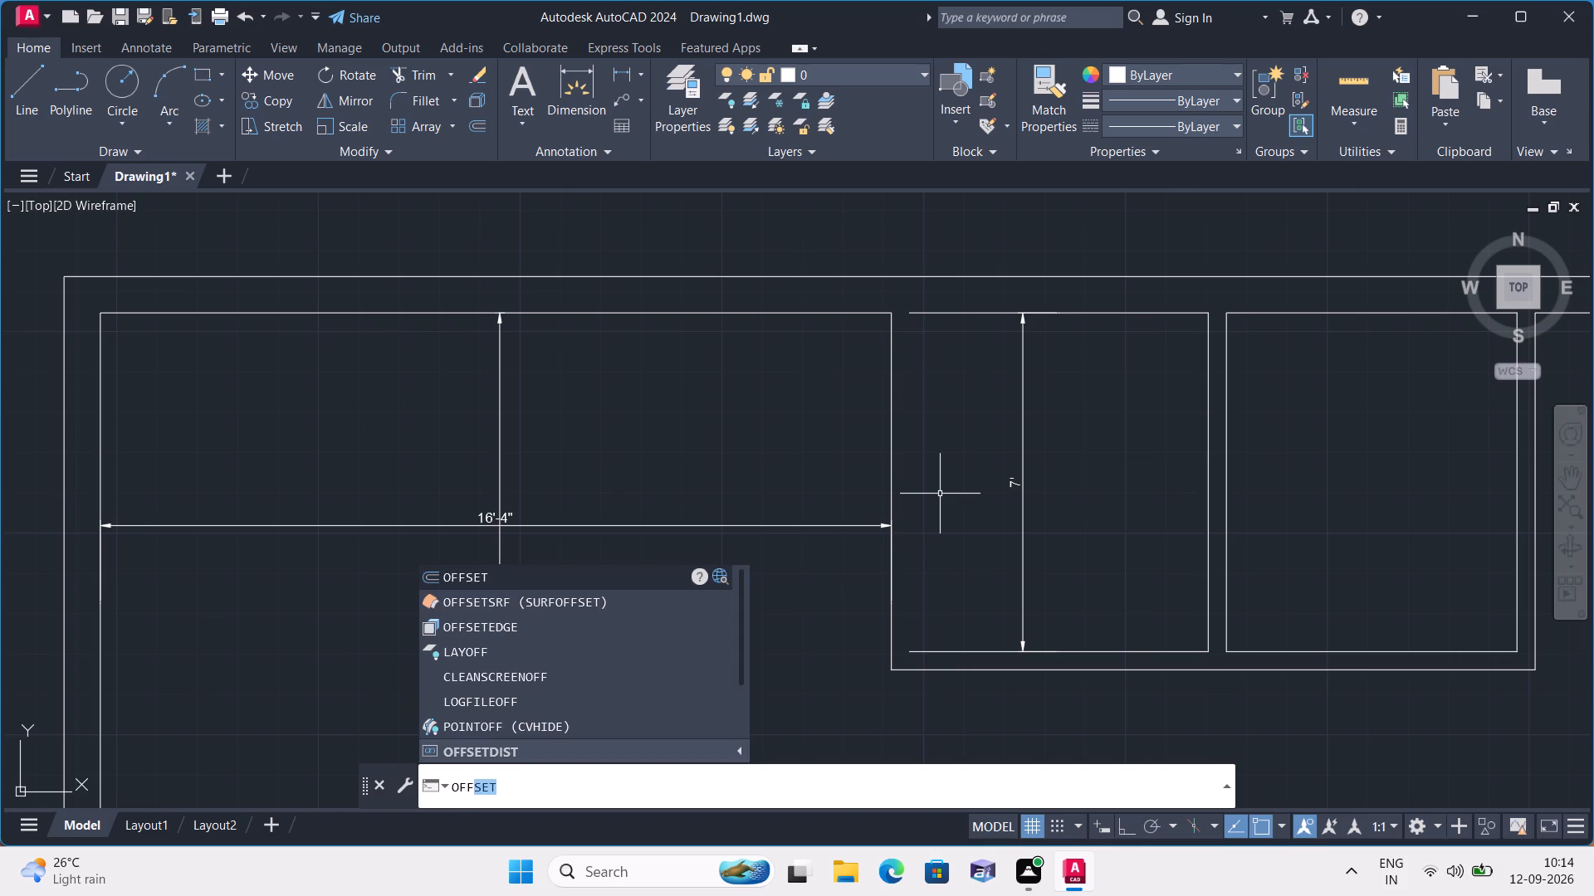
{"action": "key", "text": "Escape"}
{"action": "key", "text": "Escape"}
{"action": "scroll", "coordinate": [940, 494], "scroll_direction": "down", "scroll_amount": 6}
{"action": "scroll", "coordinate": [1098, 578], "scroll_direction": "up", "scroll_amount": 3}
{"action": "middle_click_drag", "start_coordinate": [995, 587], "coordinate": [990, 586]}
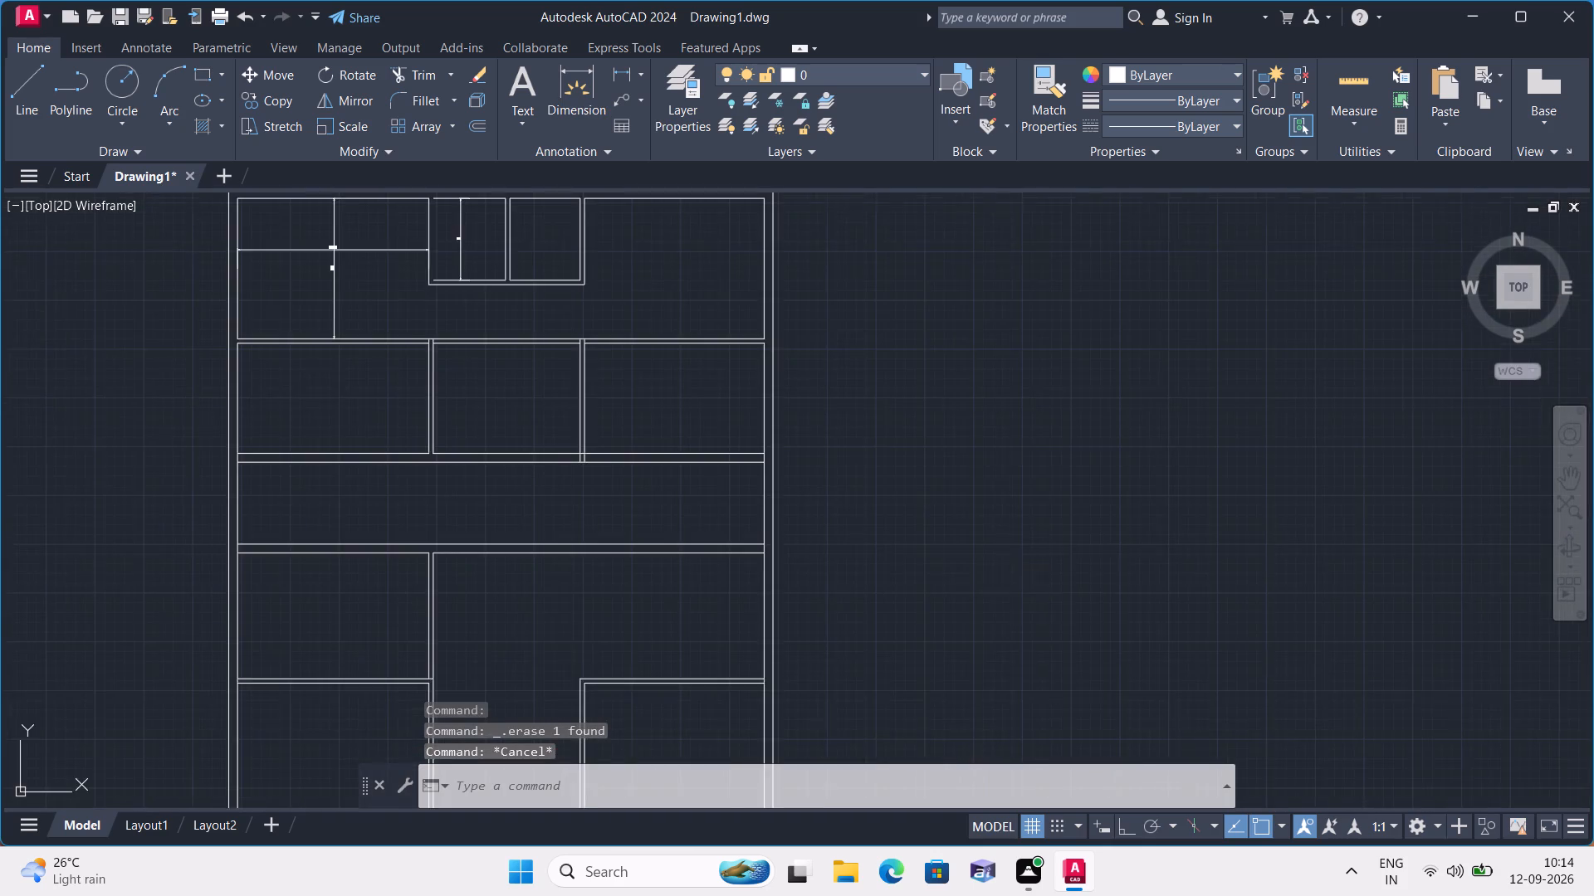
Erase the entire floor plan, including all walls, partitions and dimensions.
{"action": "middle_click_drag", "start_coordinate": [990, 586], "coordinate": [983, 411]}
{"action": "scroll", "coordinate": [966, 491], "scroll_direction": "down", "scroll_amount": 2}
{"action": "left_click", "coordinate": [1030, 572]}
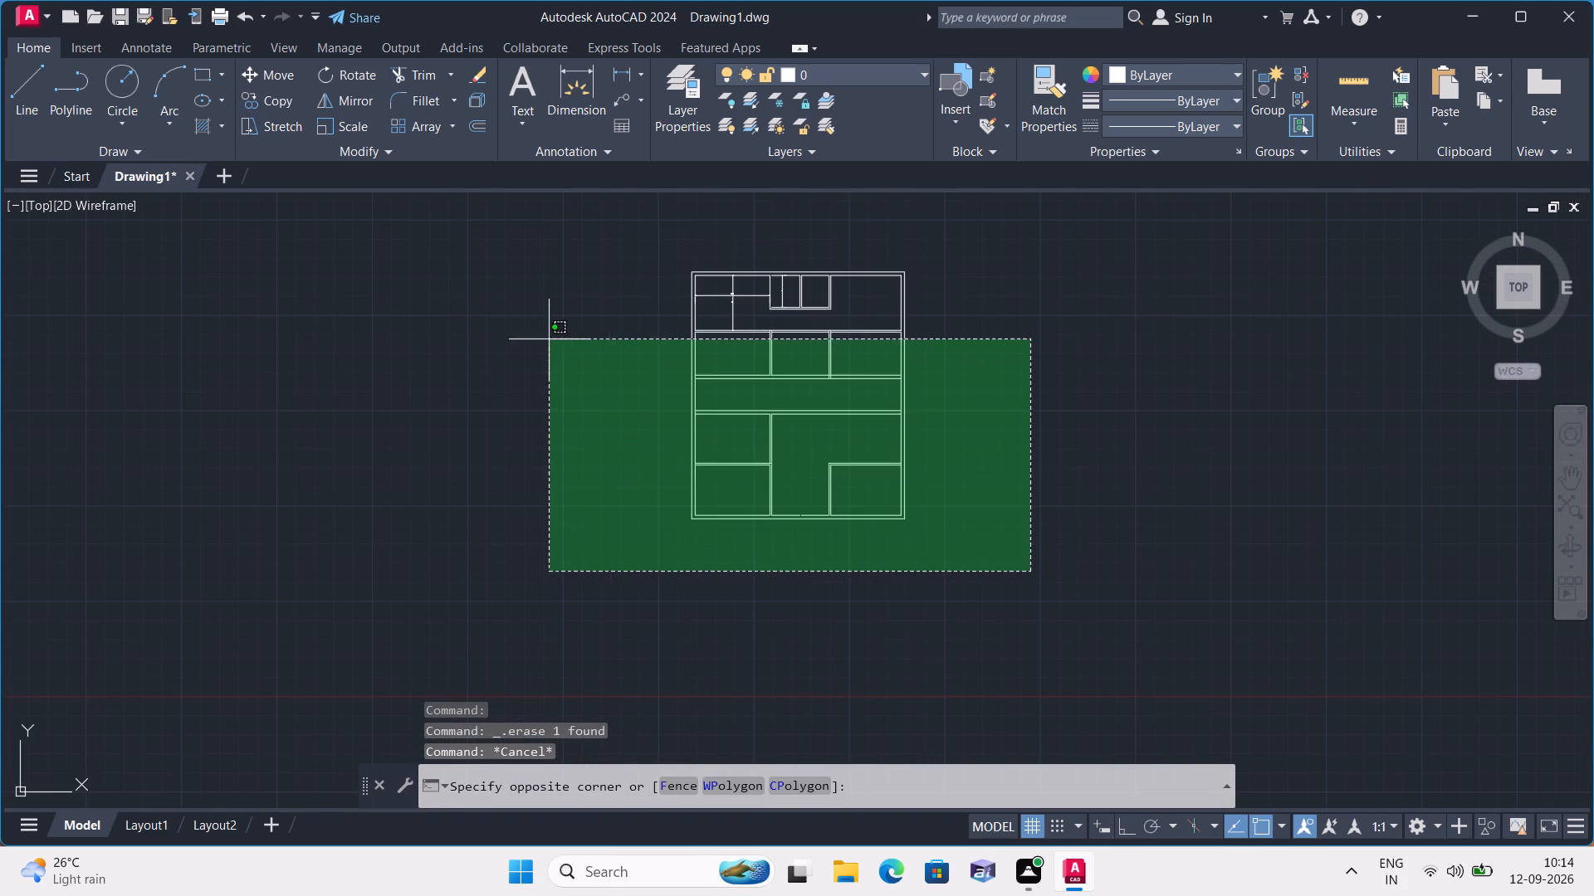
{"action": "left_click", "coordinate": [555, 214]}
{"action": "key", "text": "Delete"}
Draw one vertical and one horizontal construction line crossing each other as the plan's left and top outer wall lines.
{"action": "middle_click", "coordinate": [600, 322]}
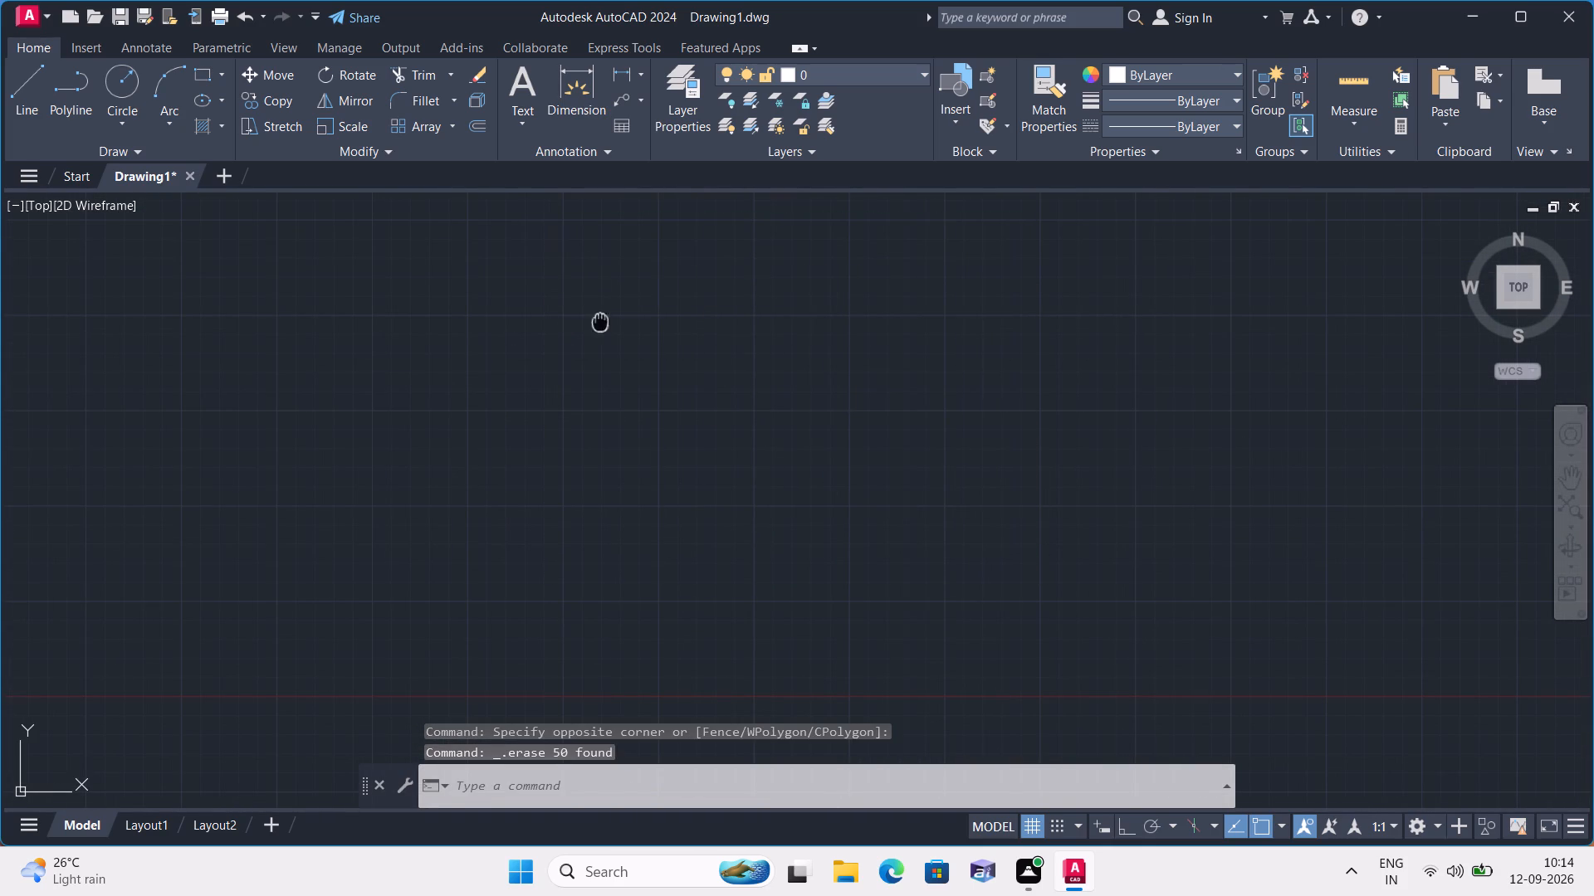
{"action": "type", "text": "xl"}
{"action": "key", "text": "space"}
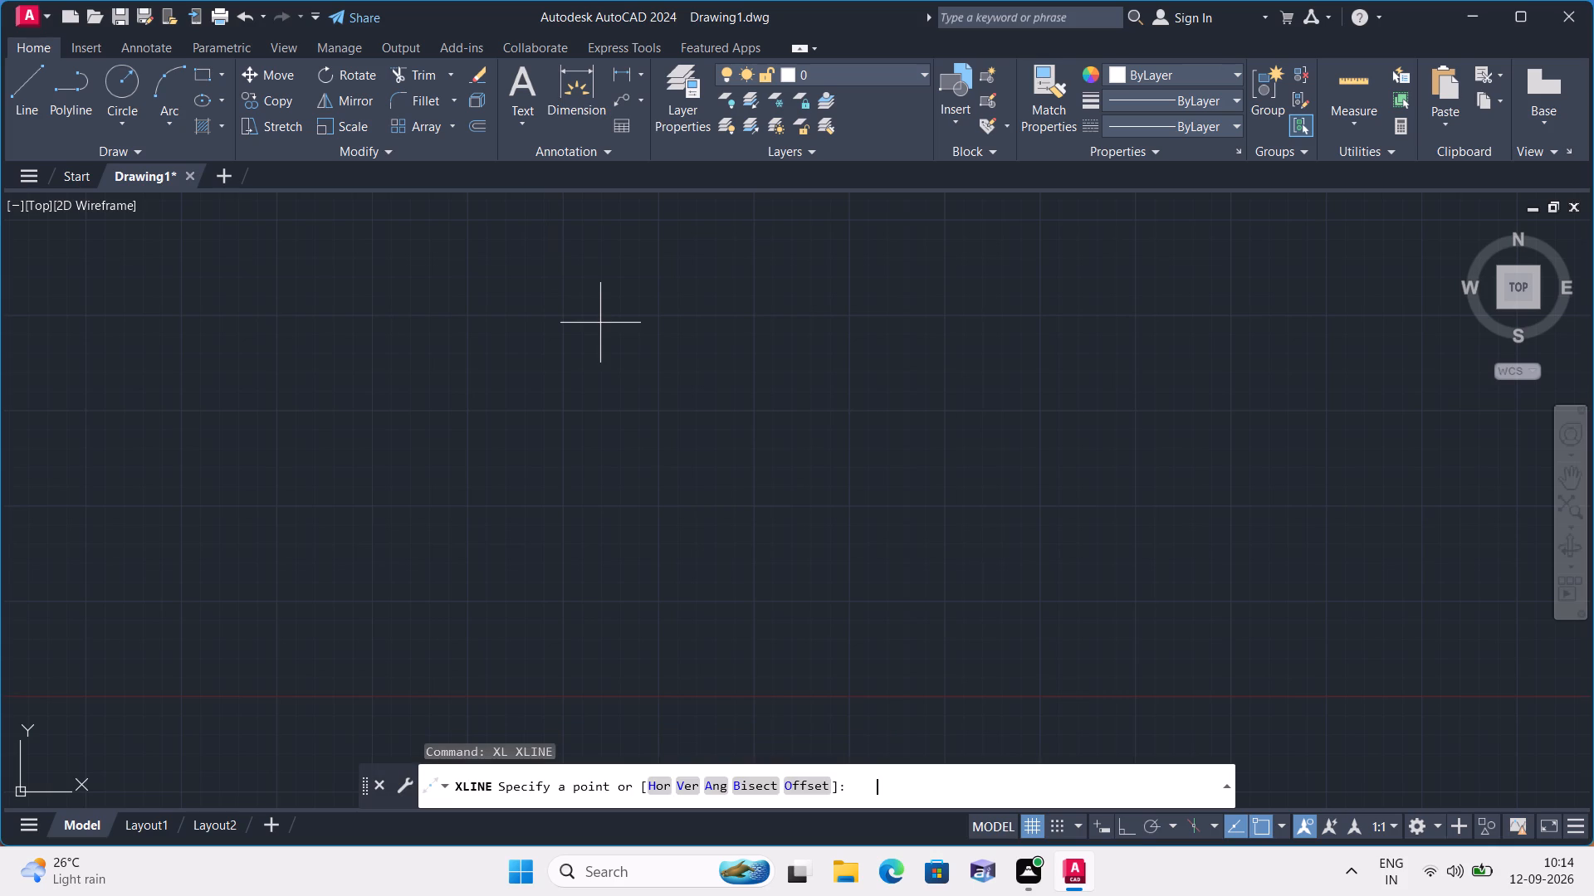
{"action": "type", "text": "v"}
{"action": "key", "text": "space"}
{"action": "left_click", "coordinate": [550, 403]}
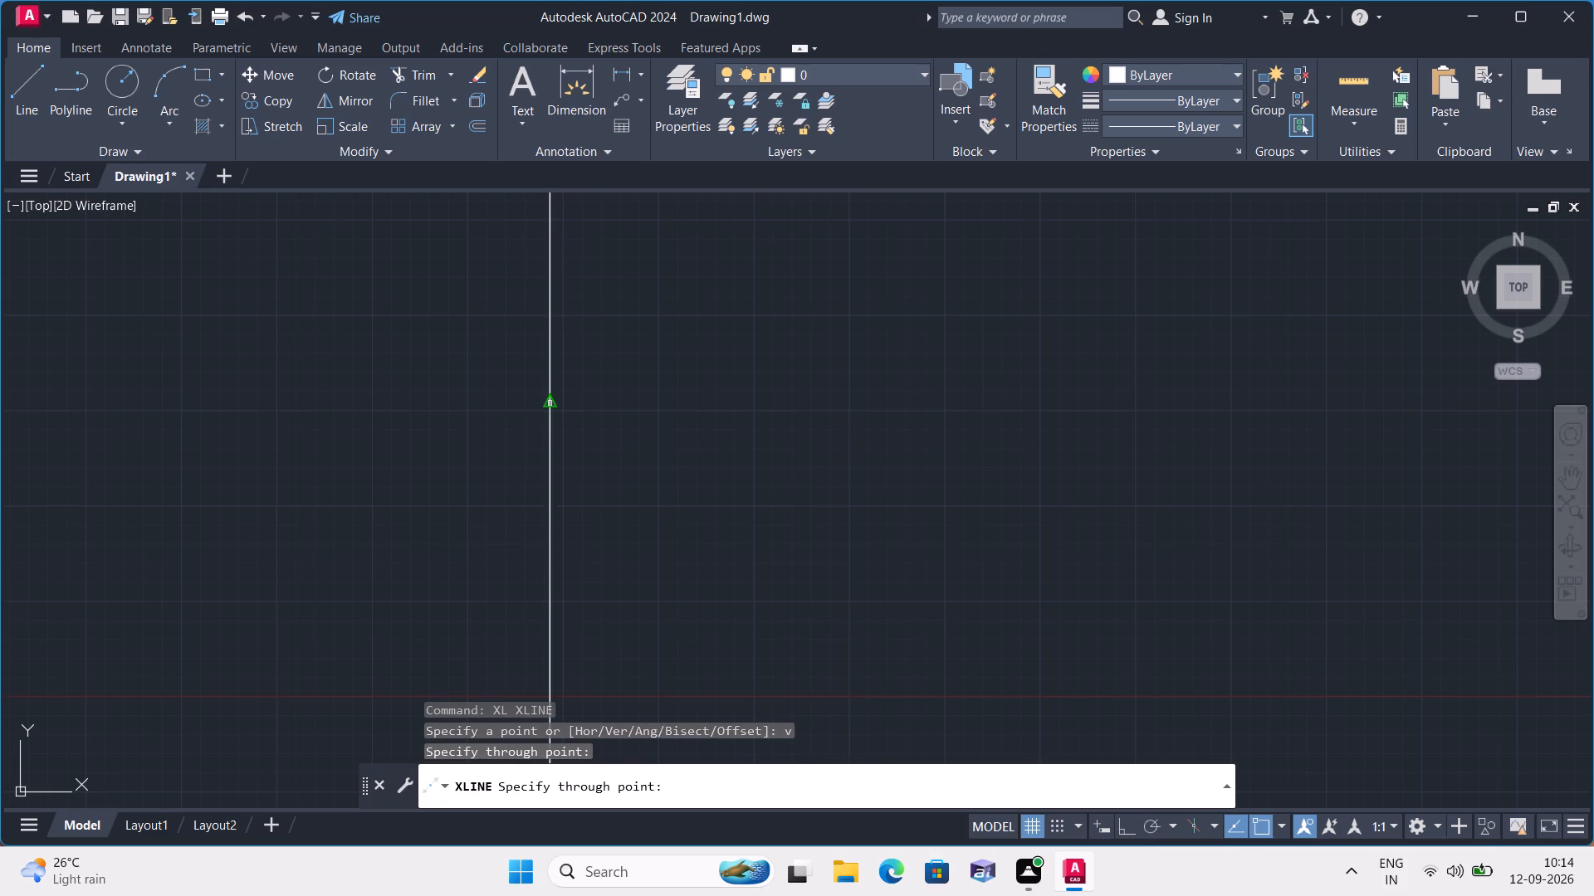
{"action": "key", "text": "Escape"}
{"action": "key", "text": "space"}
{"action": "type", "text": "h"}
{"action": "key", "text": "space"}
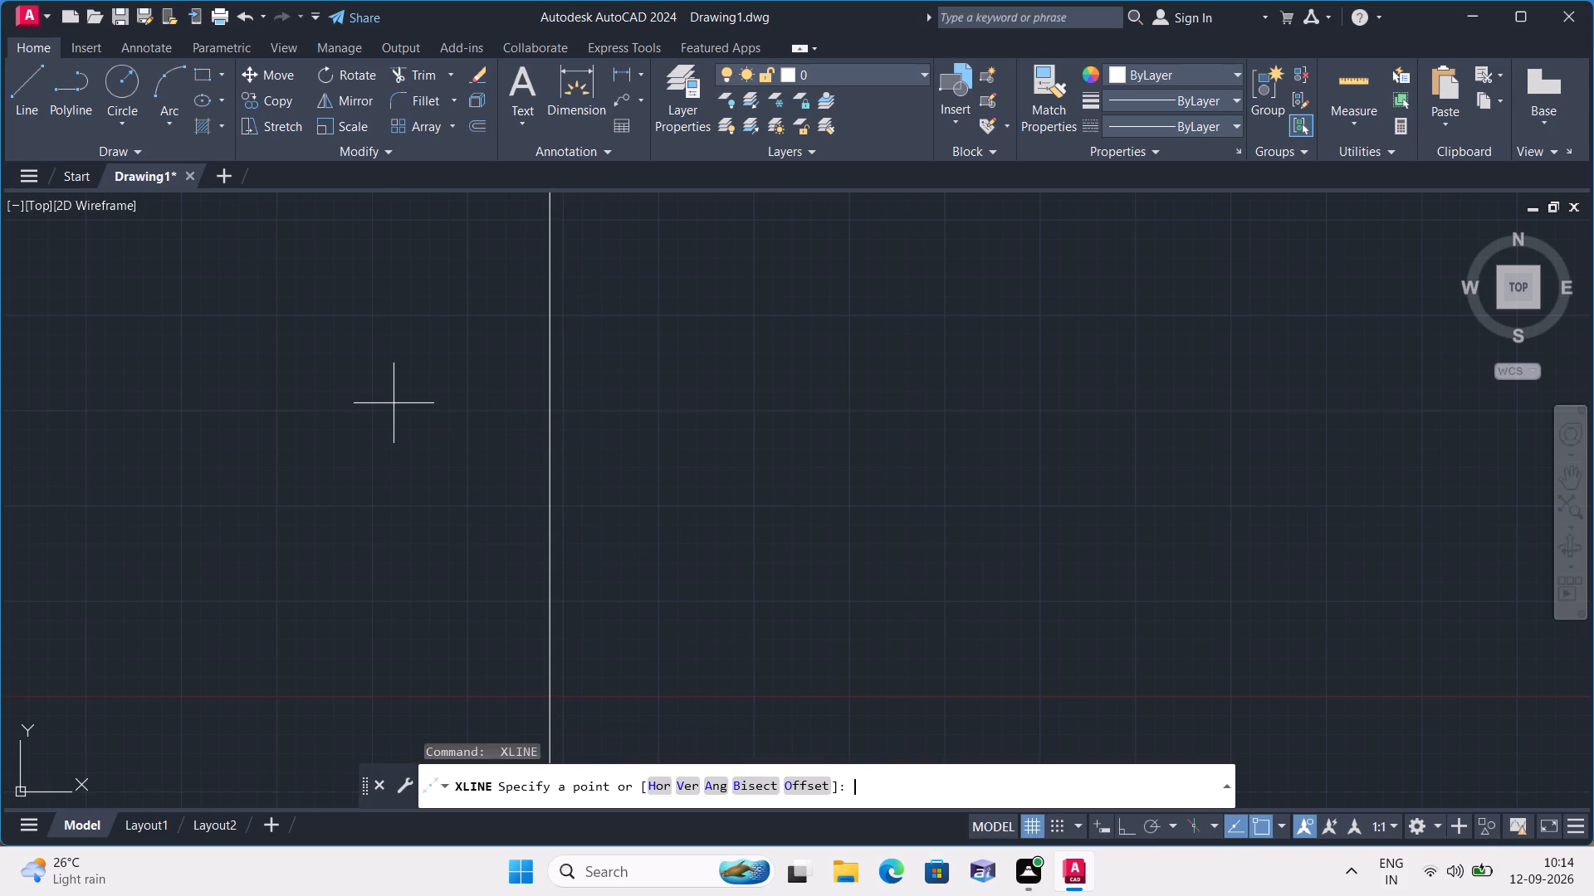
{"action": "left_click", "coordinate": [425, 390]}
{"action": "key", "text": "Escape"}
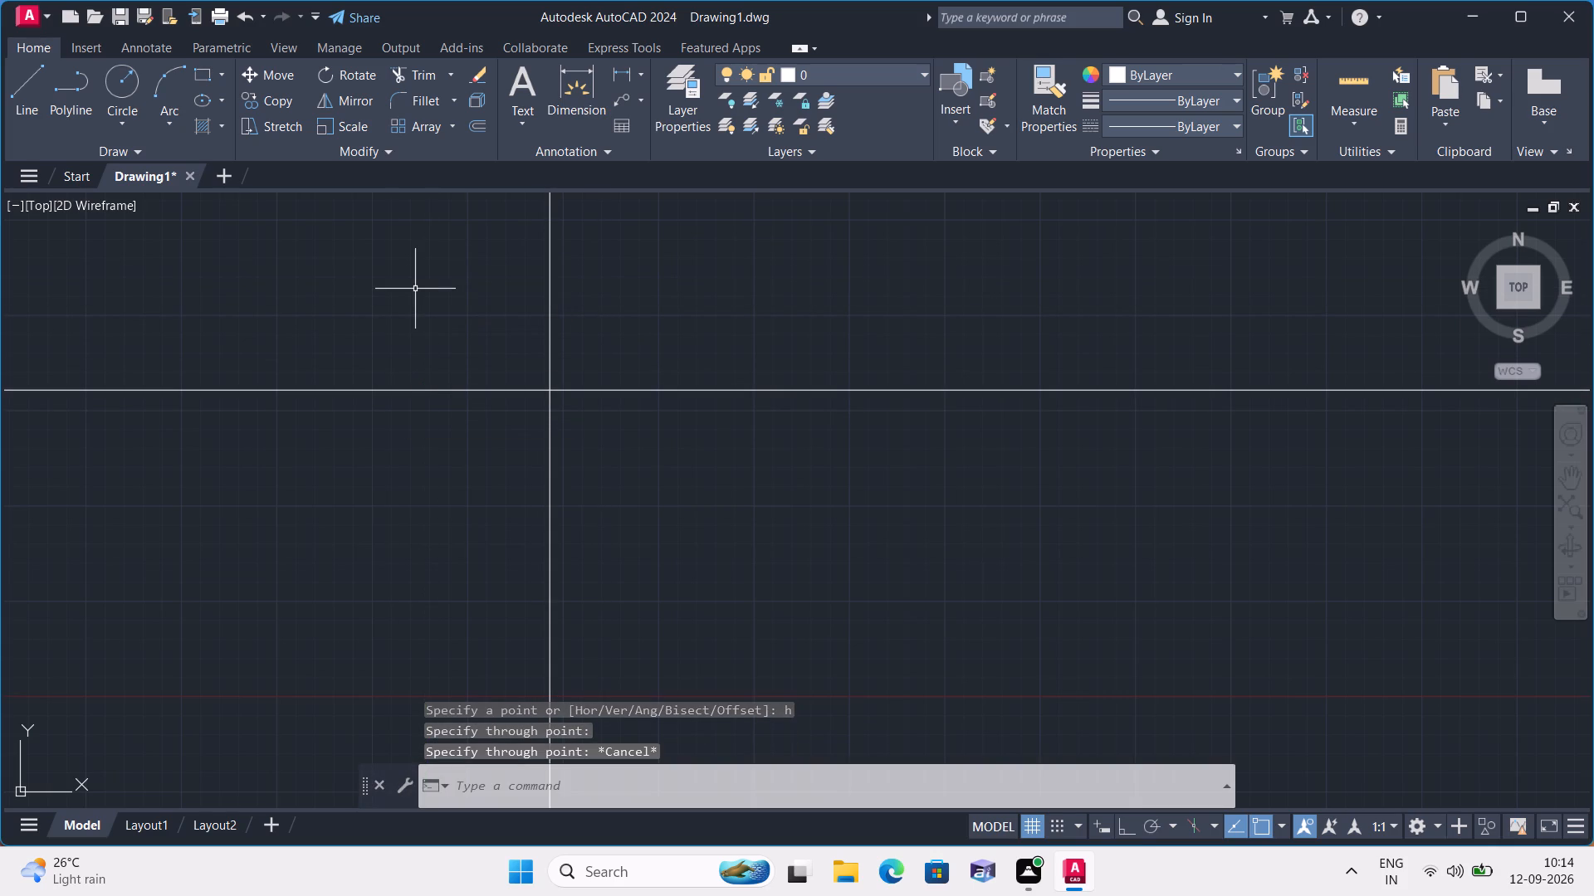
Trim the two construction lines beyond their crossing so they form the plan's top-left outer corner.
{"action": "type", "text": "tr"}
{"action": "type", "text": "im"}
{"action": "key", "text": "space"}
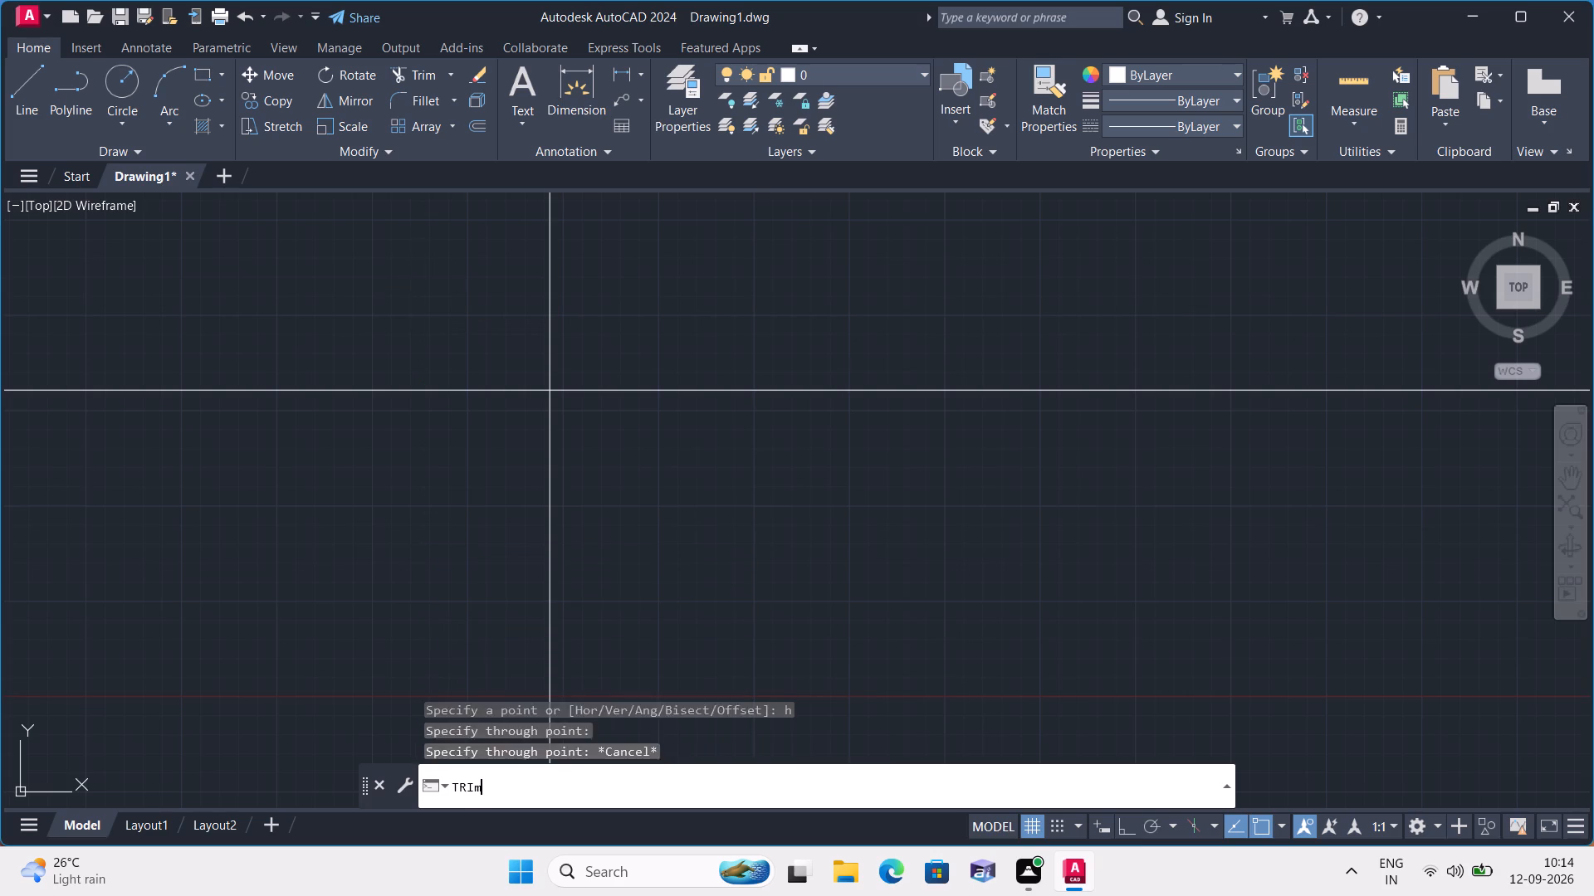
{"action": "left_click_drag", "start_coordinate": [633, 271], "coordinate": [628, 293]}
{"action": "left_click", "coordinate": [434, 430]}
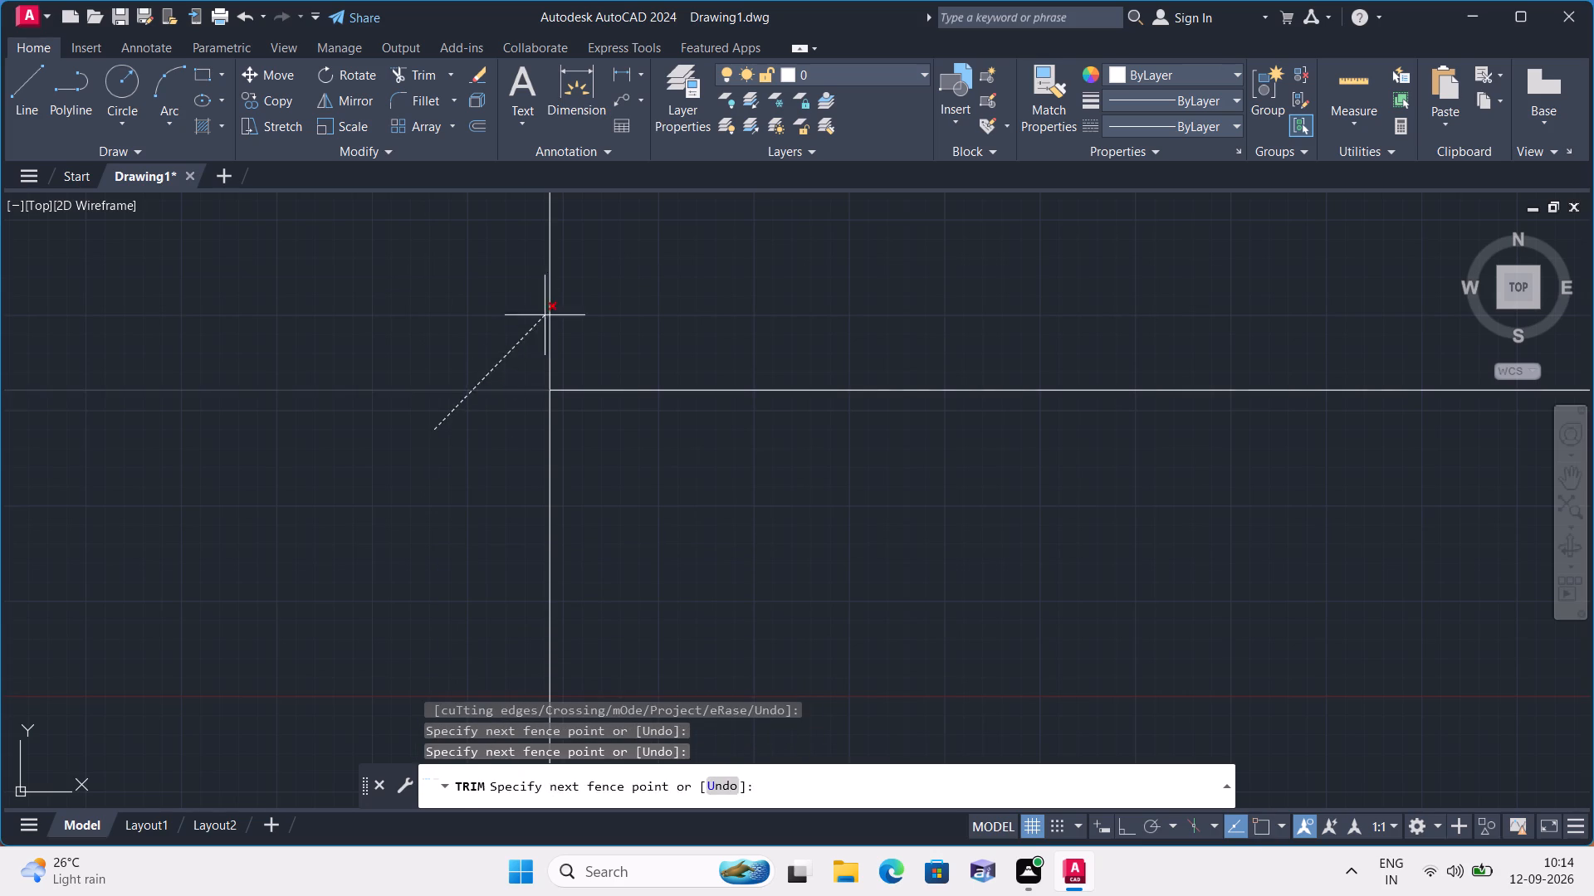
{"action": "left_click", "coordinate": [578, 290]}
{"action": "key", "text": "Escape"}
Offset the top and left outer wall lines 9" inward to form the outer wall thickness.
{"action": "scroll", "coordinate": [463, 328], "scroll_direction": "down", "scroll_amount": 1}
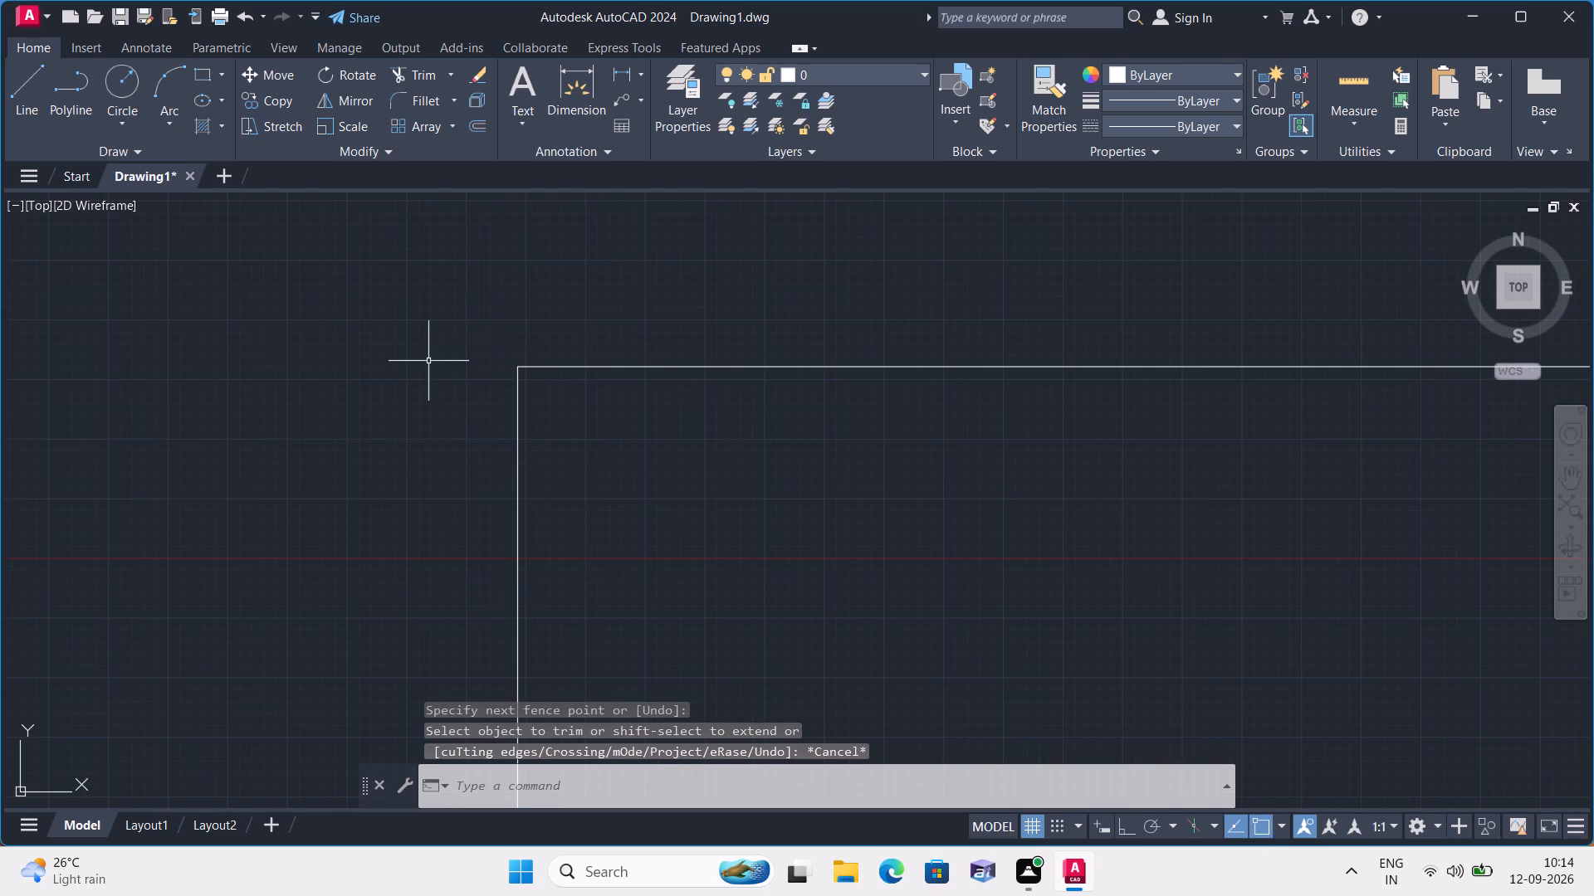
{"action": "type", "text": "offset"}
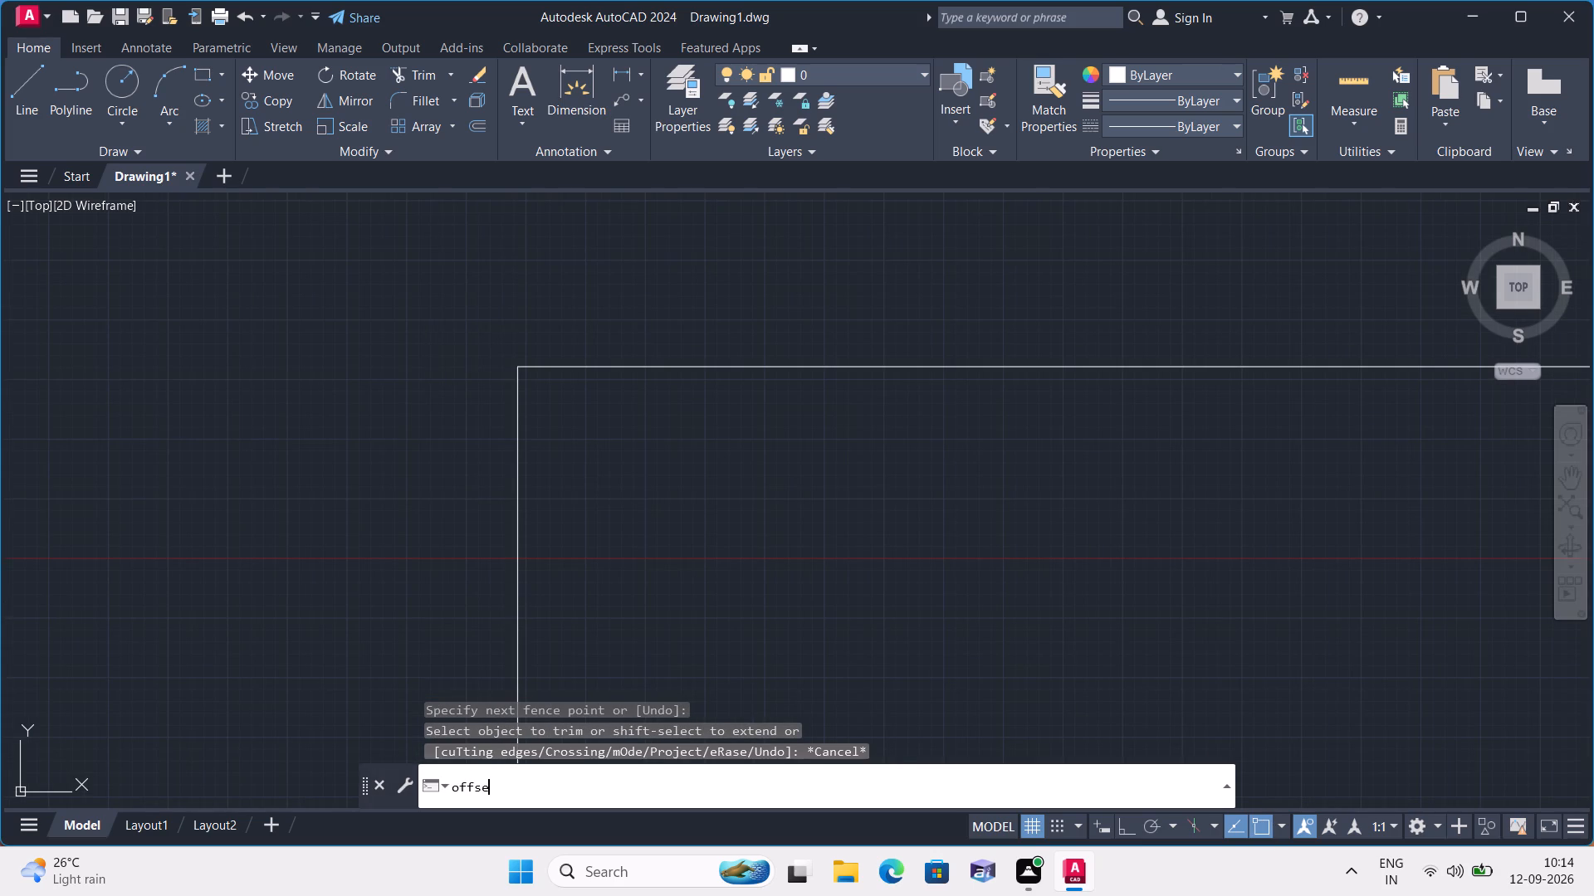
{"action": "key", "text": "space"}
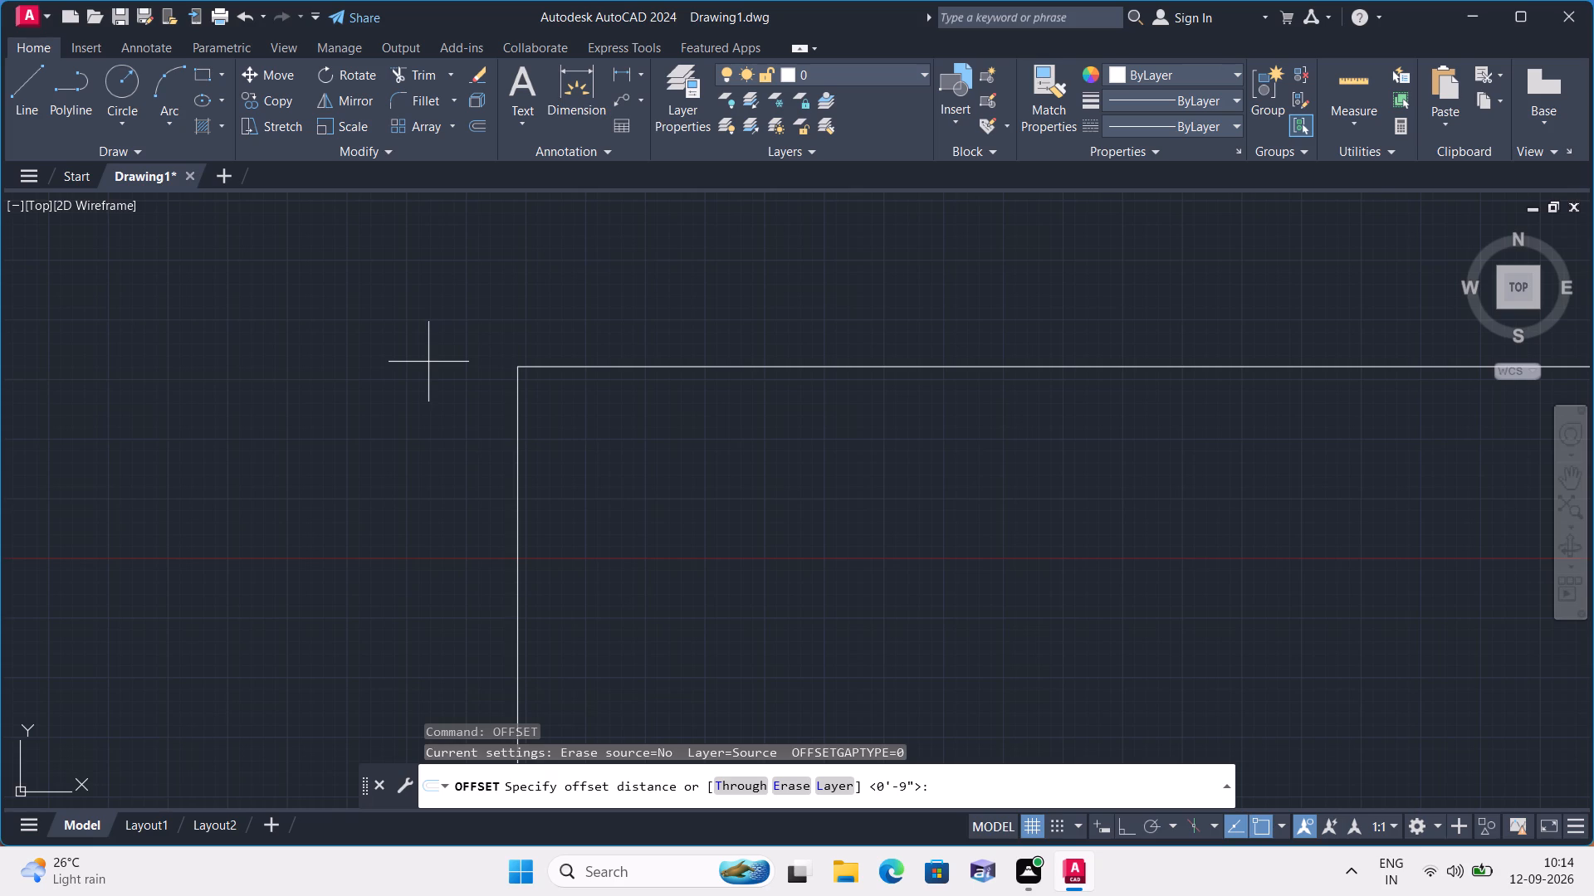
{"action": "scroll", "coordinate": [428, 362], "scroll_direction": "up", "scroll_amount": 1}
{"action": "middle_click_drag", "start_coordinate": [654, 457], "coordinate": [378, 562]}
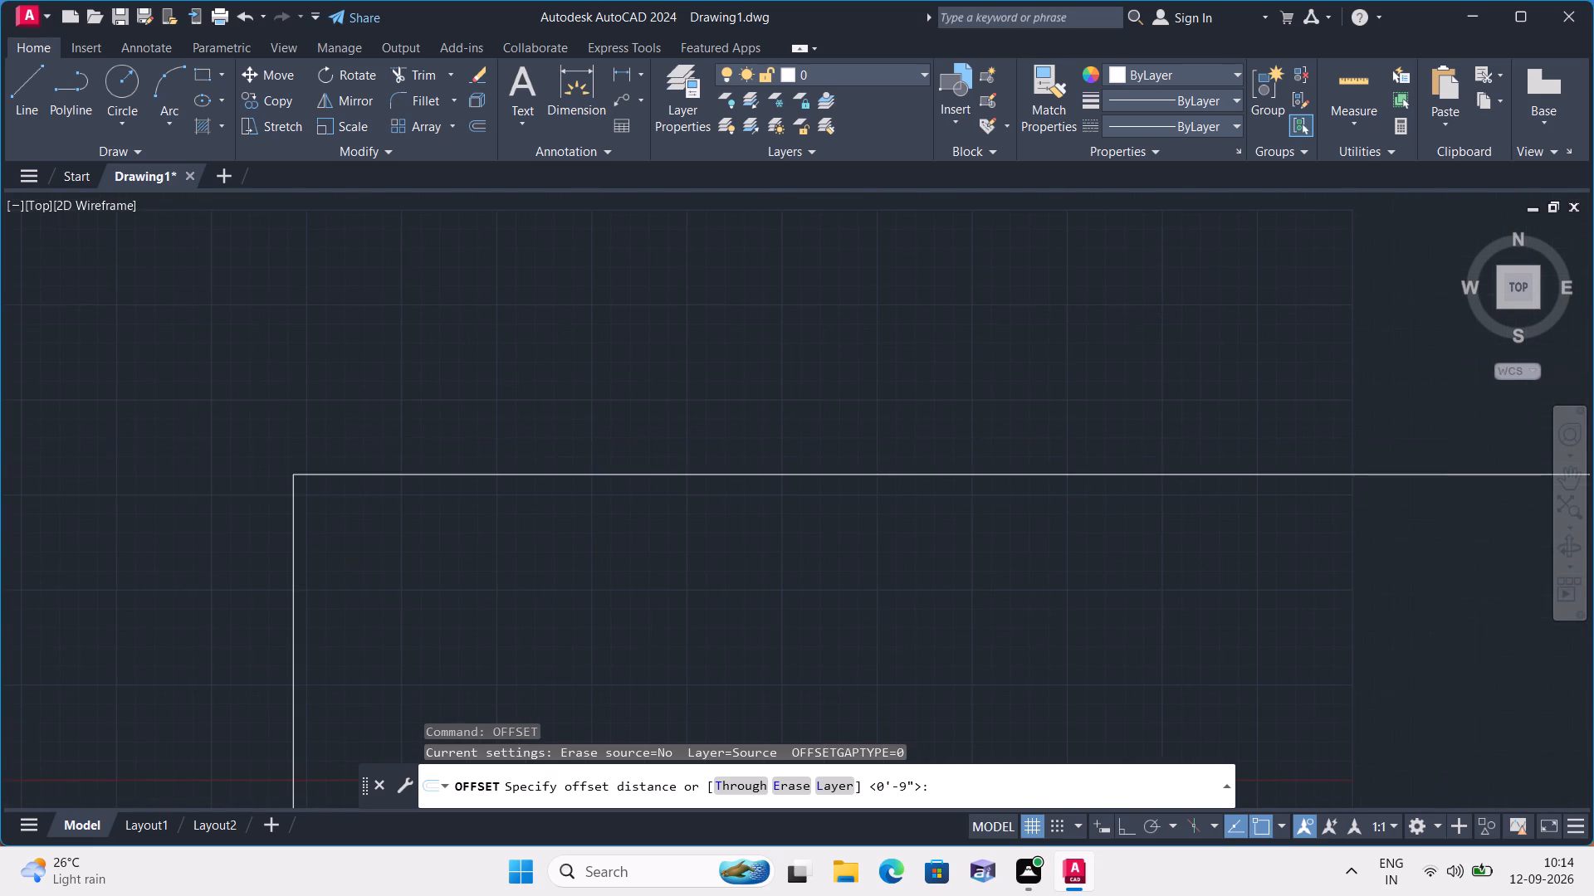
{"action": "type", "text": "9\""}
{"action": "key", "text": "space"}
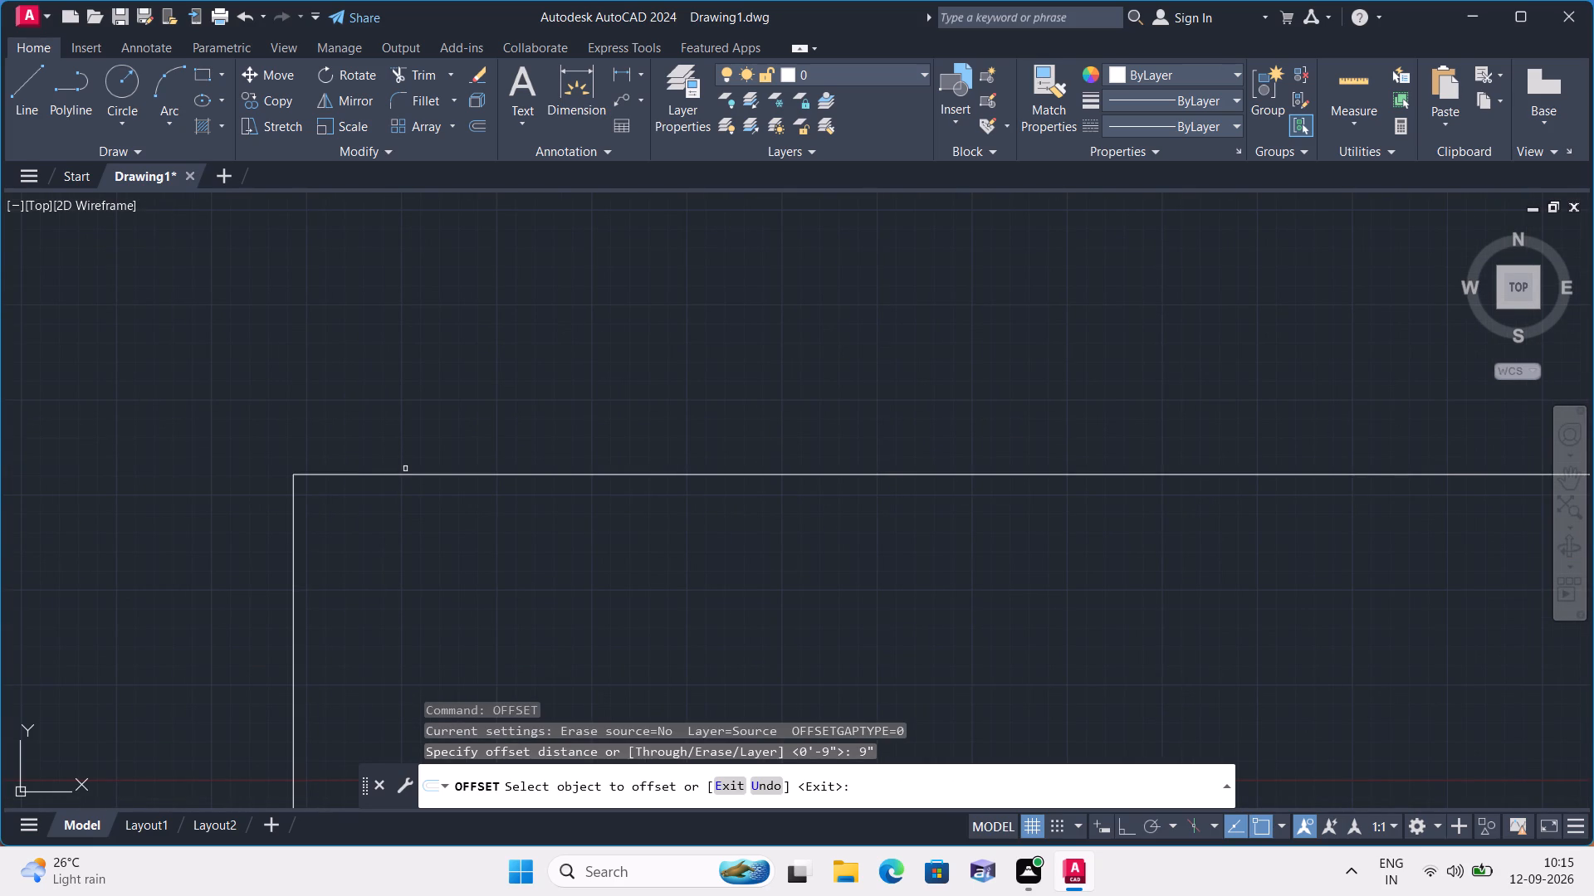
{"action": "left_click", "coordinate": [406, 477]}
{"action": "left_click", "coordinate": [410, 543]}
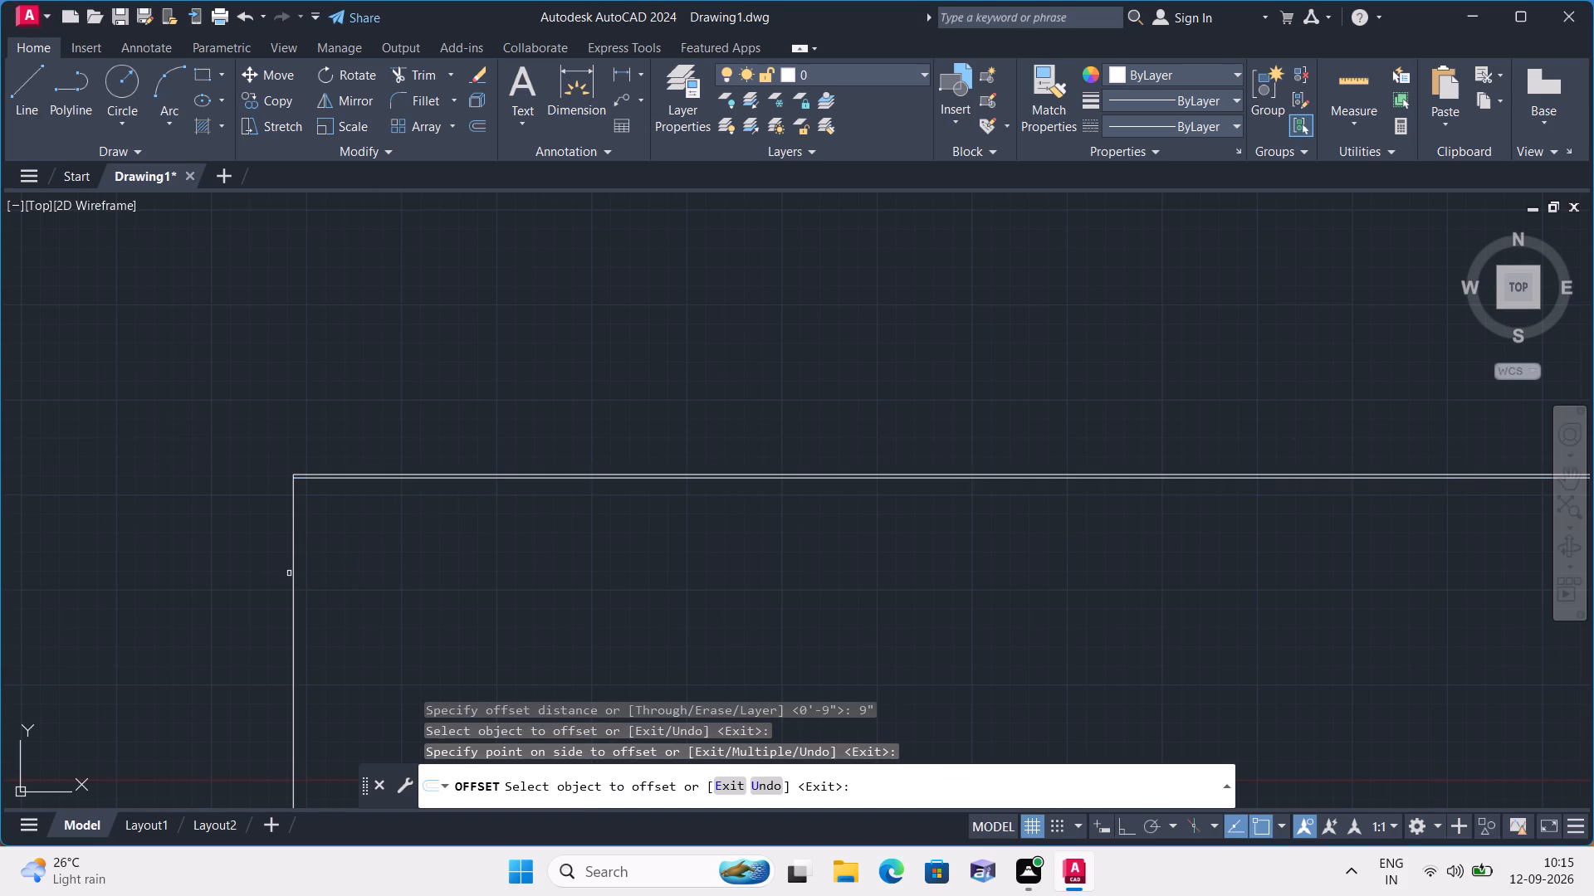
{"action": "left_click", "coordinate": [294, 573]}
{"action": "left_click", "coordinate": [351, 570]}
{"action": "scroll", "coordinate": [413, 569], "scroll_direction": "up", "scroll_amount": 2}
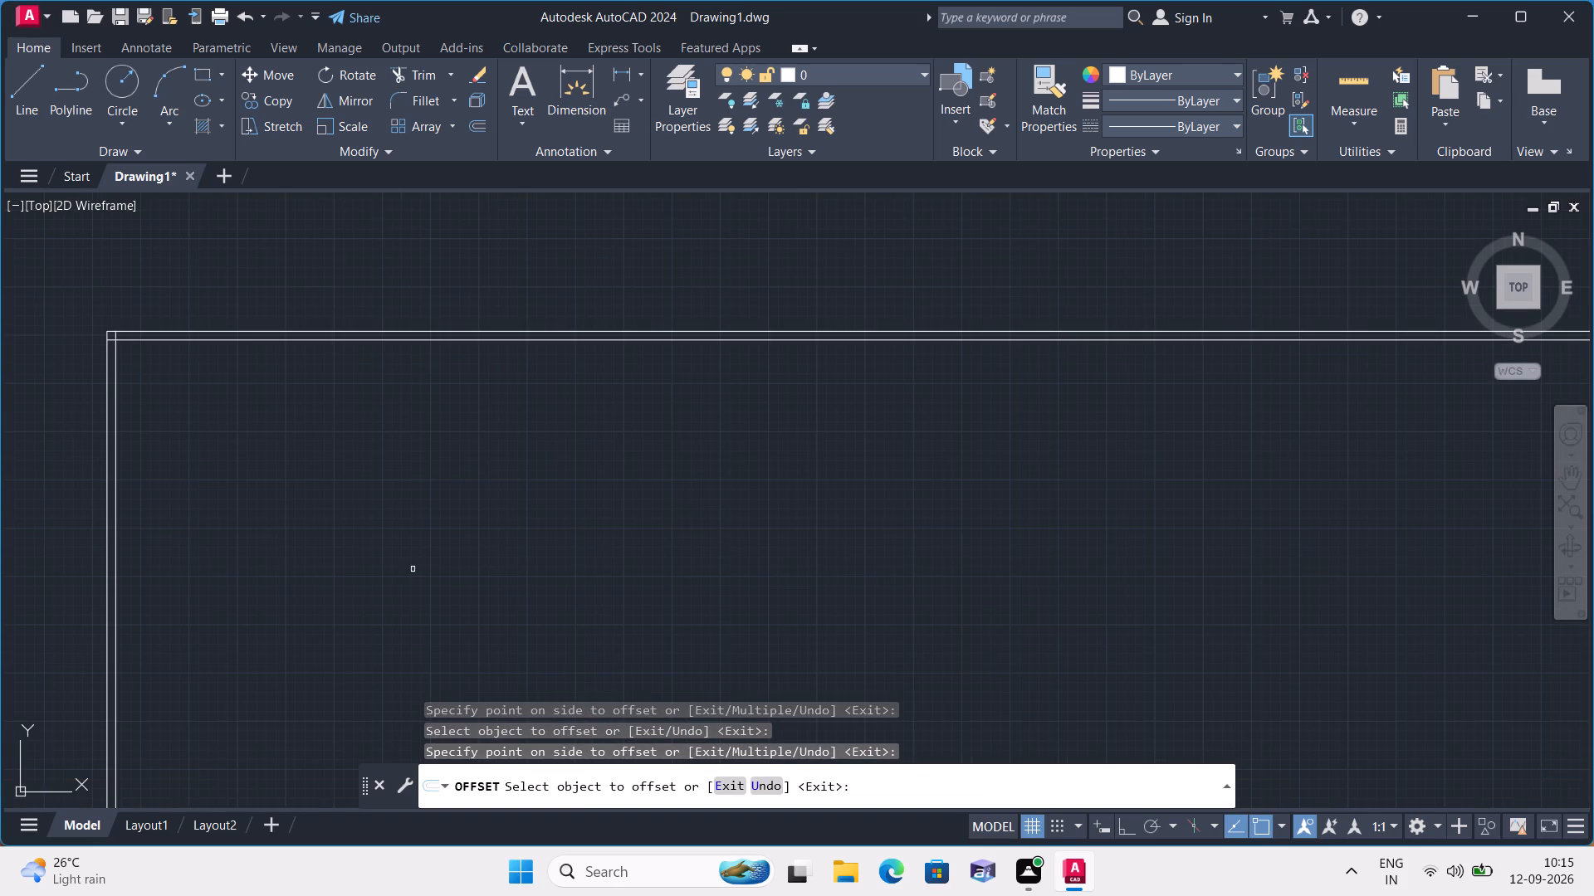
{"action": "key", "text": "space"}
Offset the top wall's inner line 12' downward to place the first horizontal partition.
{"action": "key", "text": "space"}
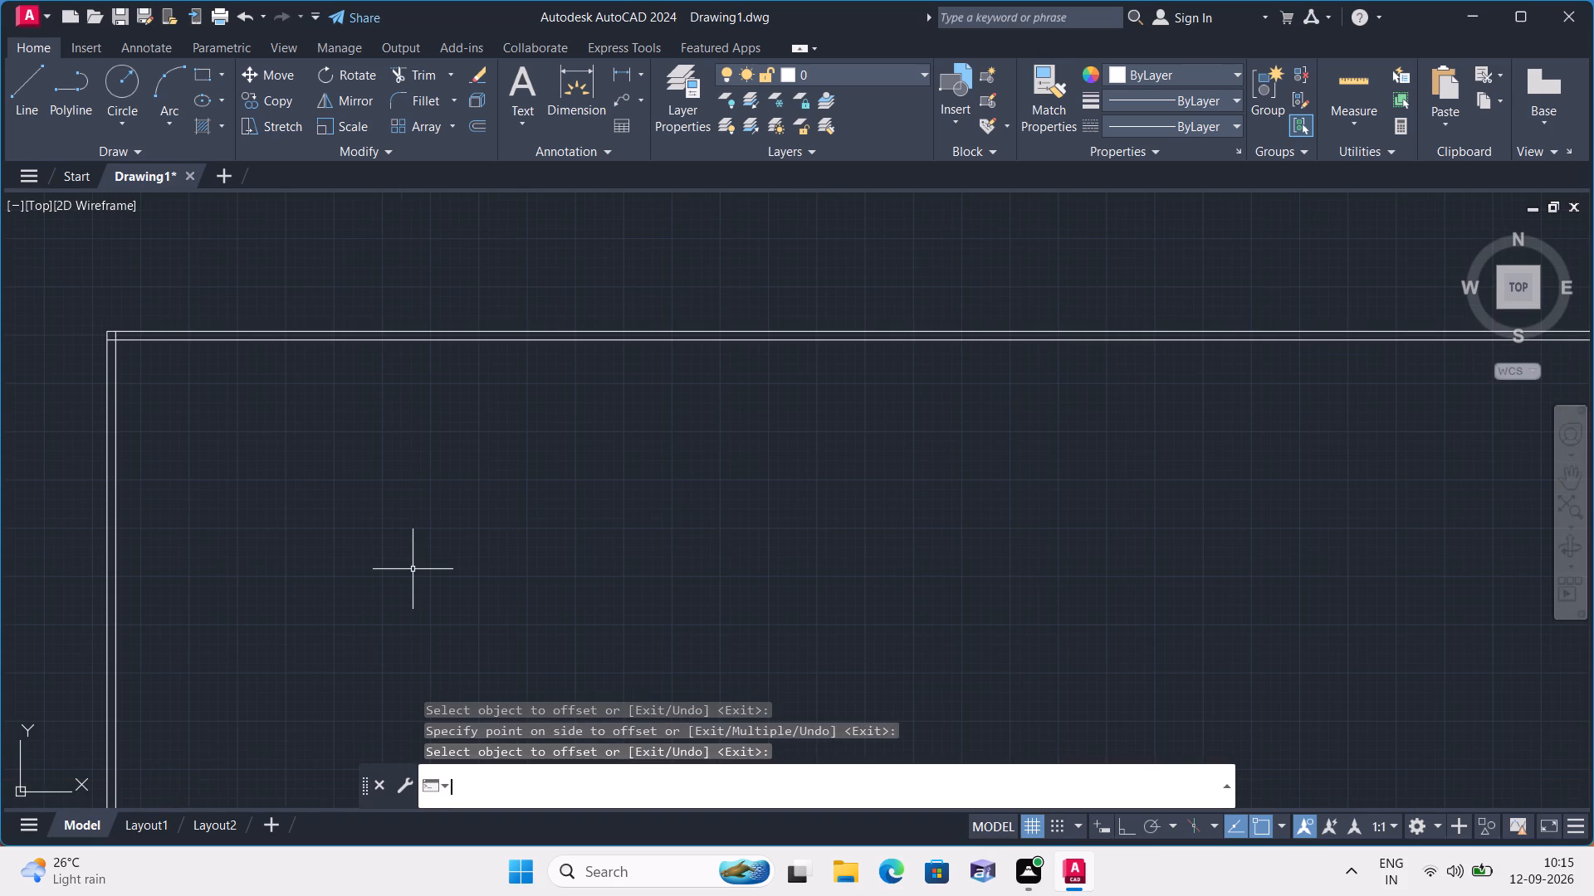
{"action": "type", "text": "12"}
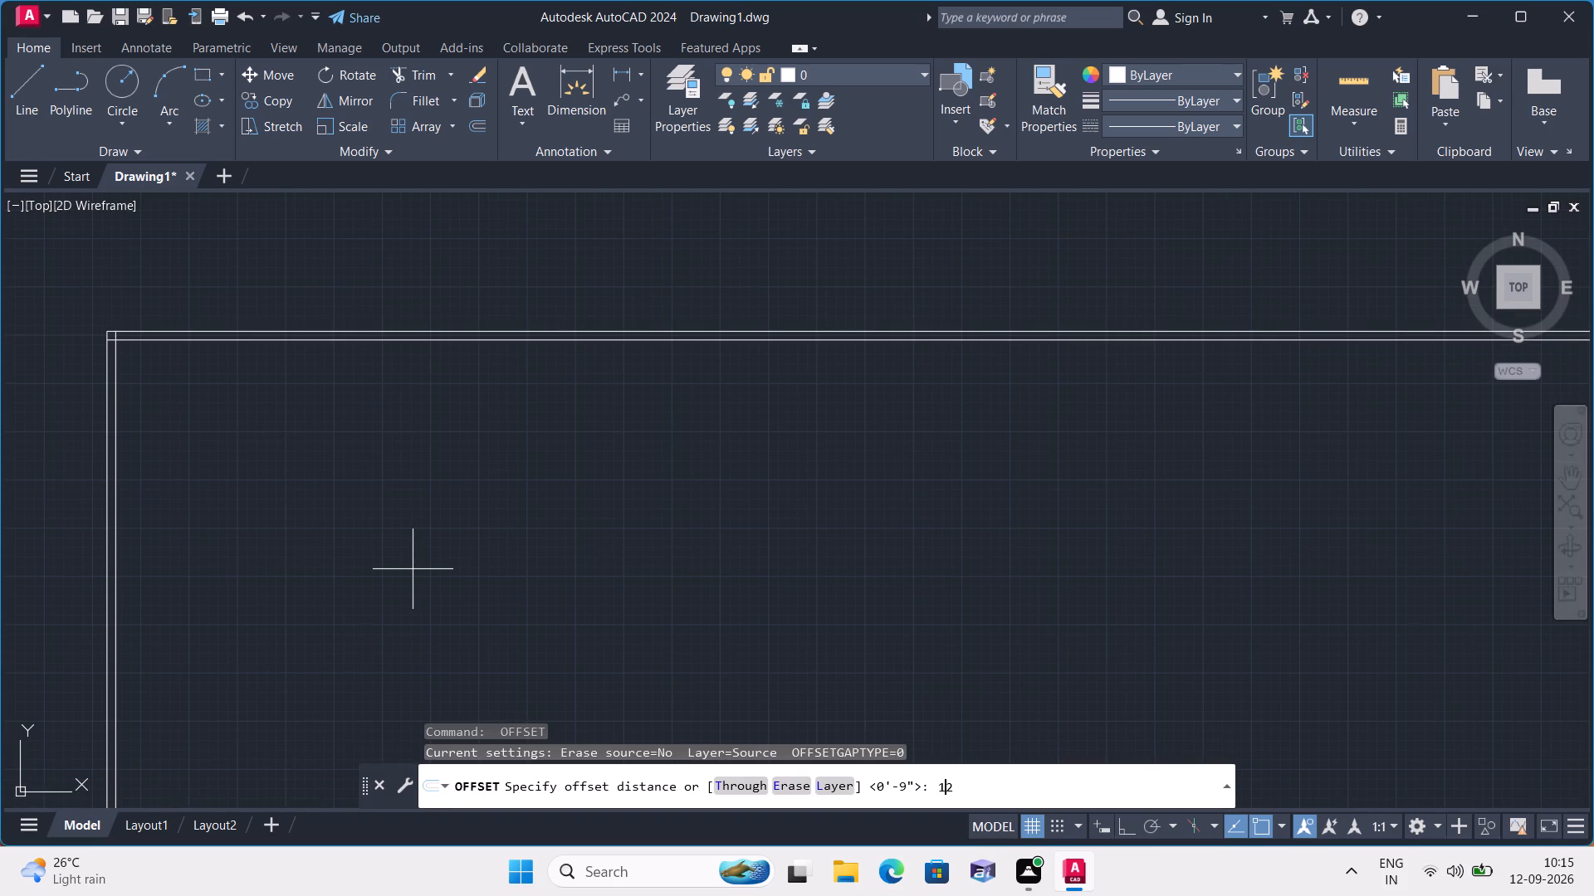
{"action": "type", "text": "'"}
{"action": "key", "text": "space"}
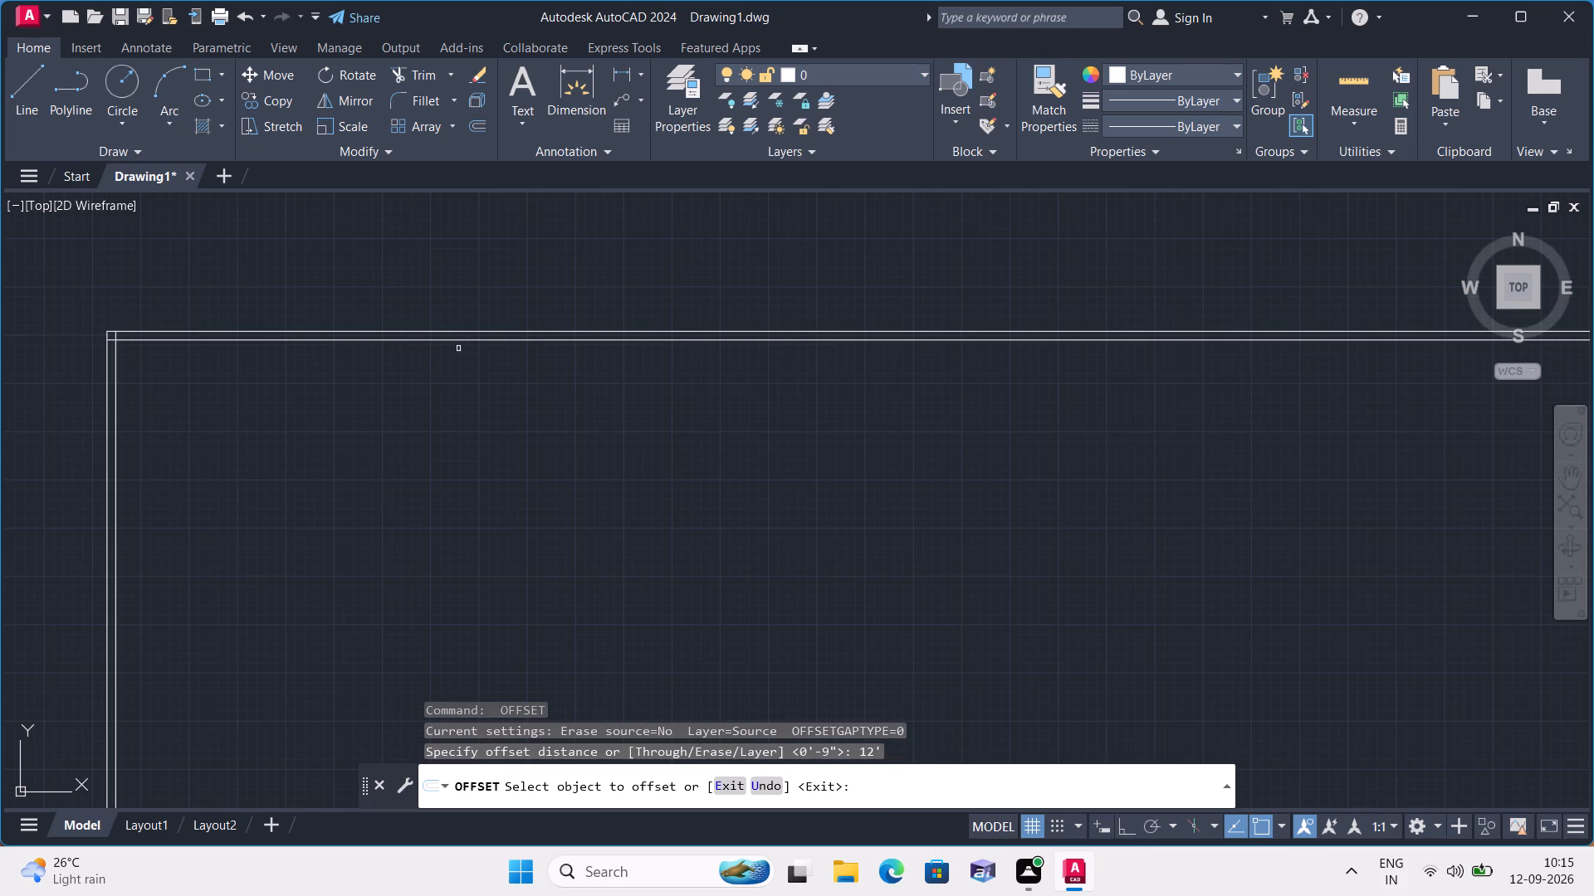
{"action": "left_click", "coordinate": [462, 339]}
{"action": "left_click", "coordinate": [522, 517]}
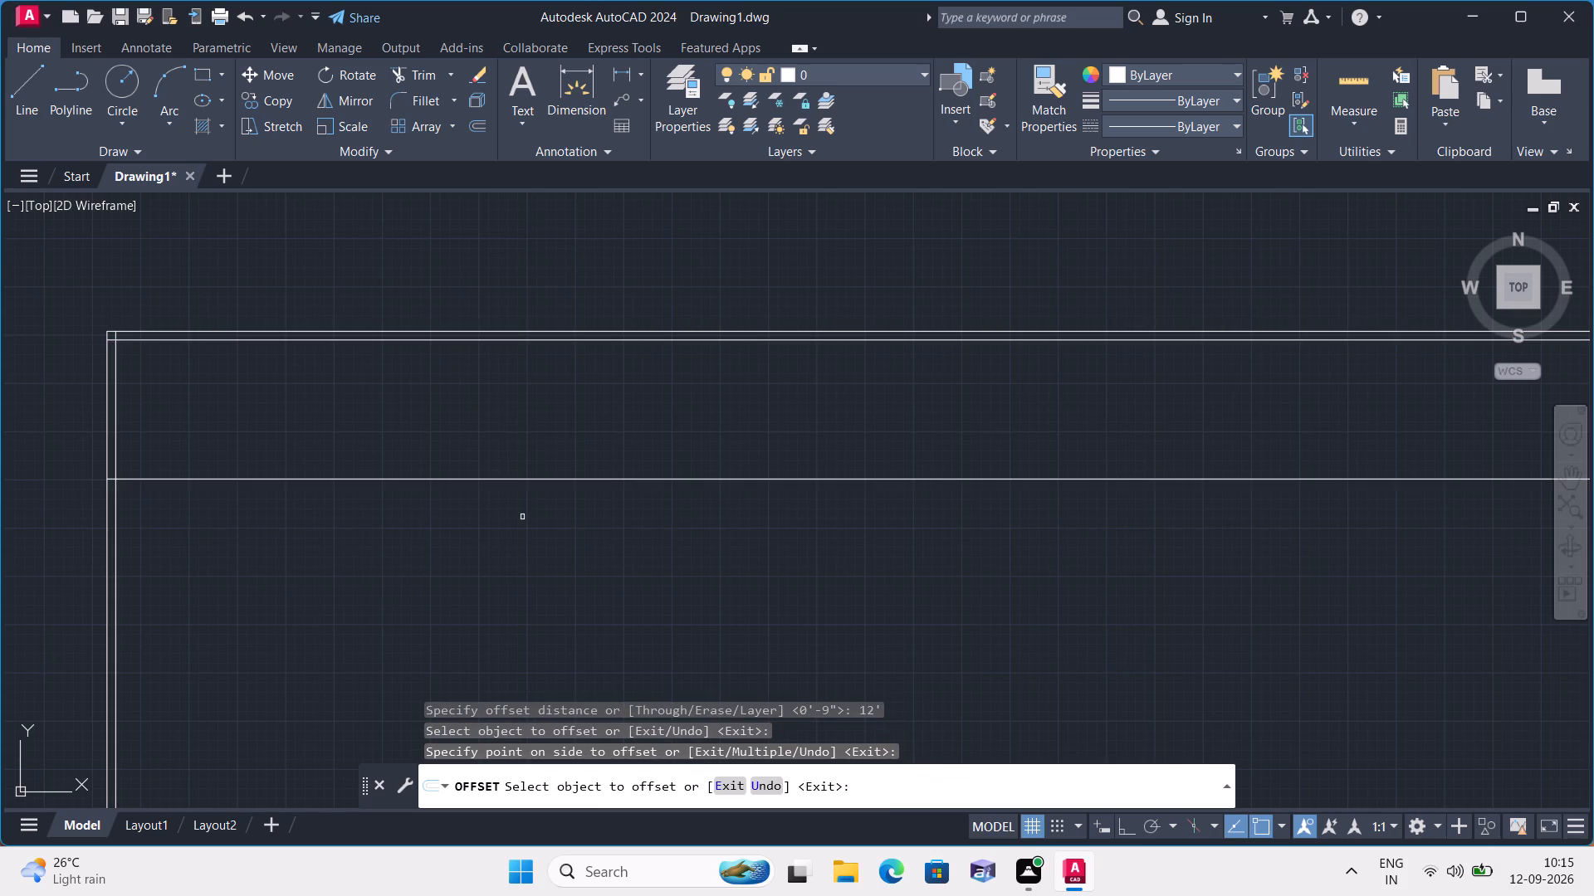
{"action": "key", "text": "space"}
Offset the new horizontal partition line 4.5" downward to give the partition its thickness.
{"action": "key", "text": "space"}
{"action": "type", "text": "4.5\""}
{"action": "key", "text": "space"}
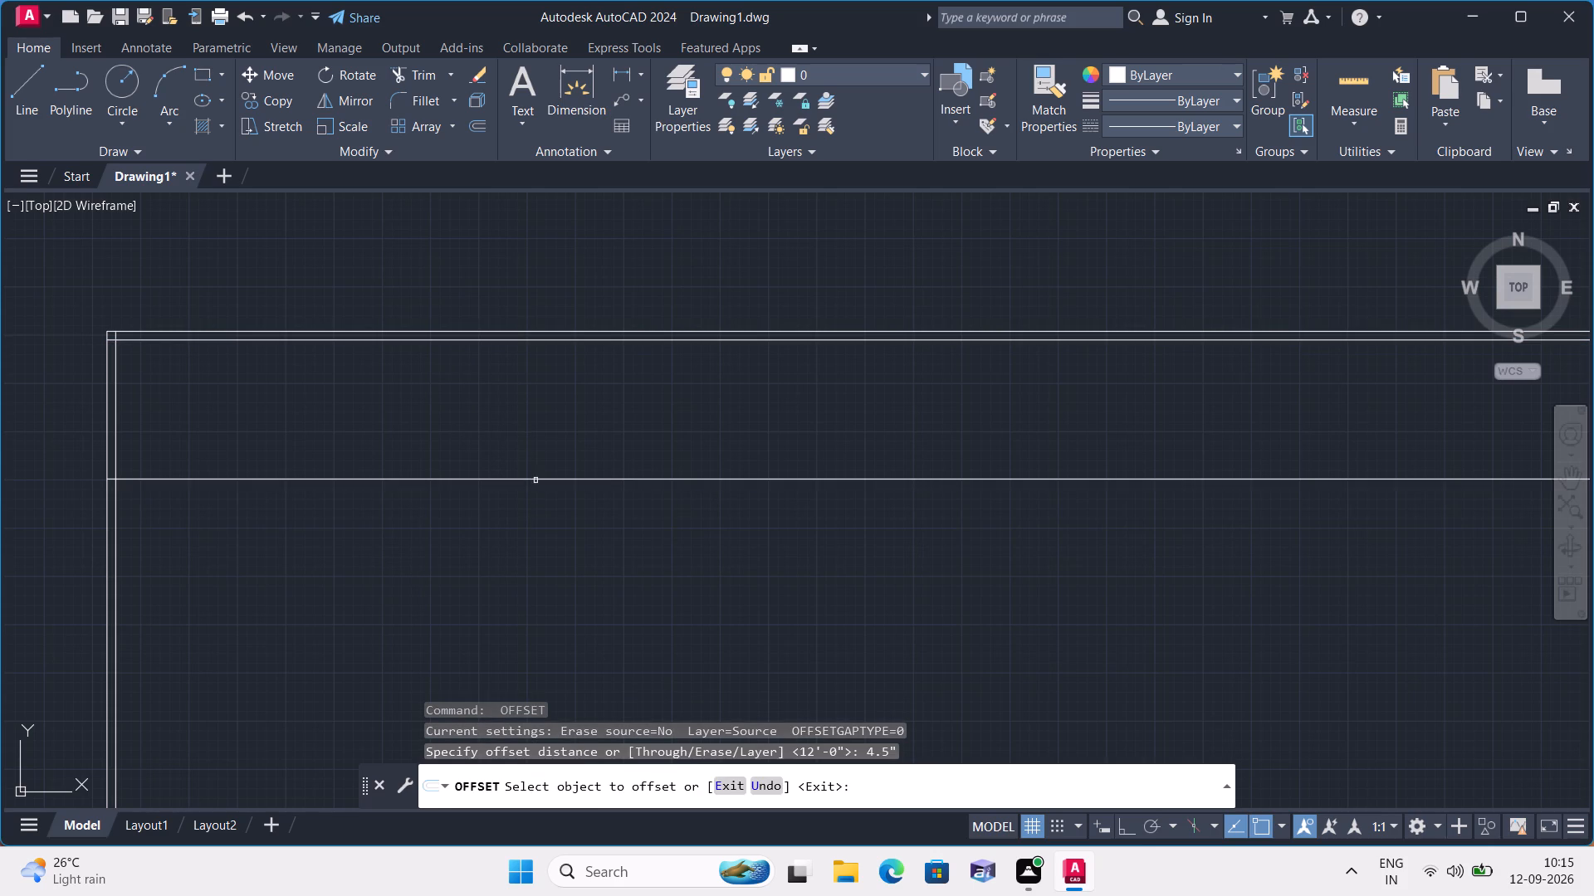
{"action": "left_click", "coordinate": [535, 480]}
{"action": "left_click", "coordinate": [550, 549]}
{"action": "key", "text": "space"}
Offset the lower line of the 4.5" partition 9'5" downward to place the next horizontal wall.
{"action": "key", "text": "space"}
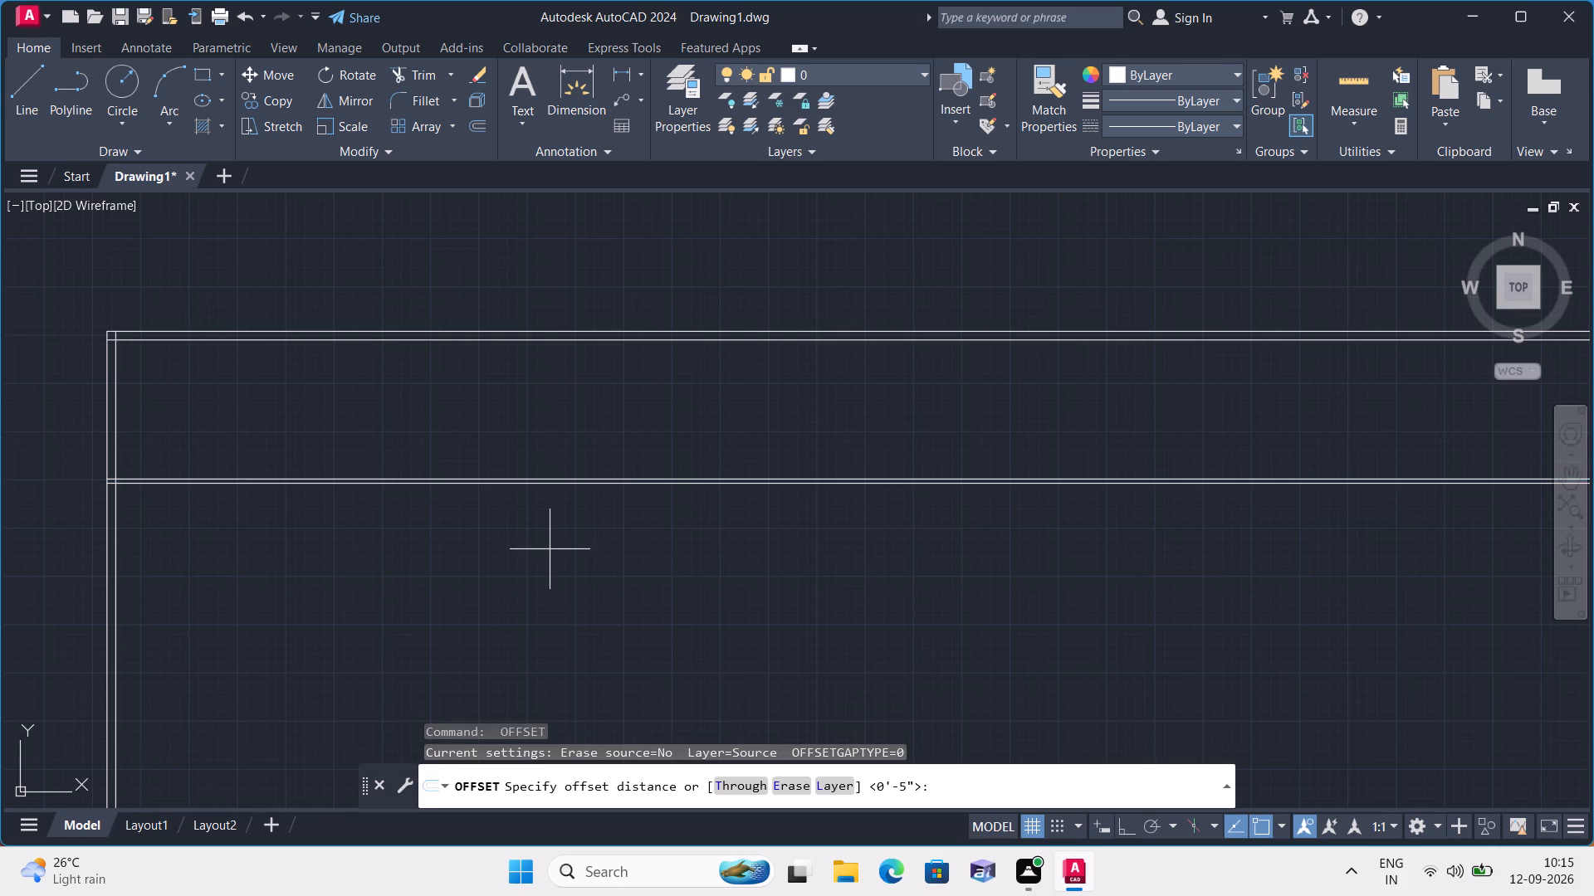
{"action": "type", "text": "9'"}
{"action": "type", "text": "5\""}
{"action": "key", "text": "space"}
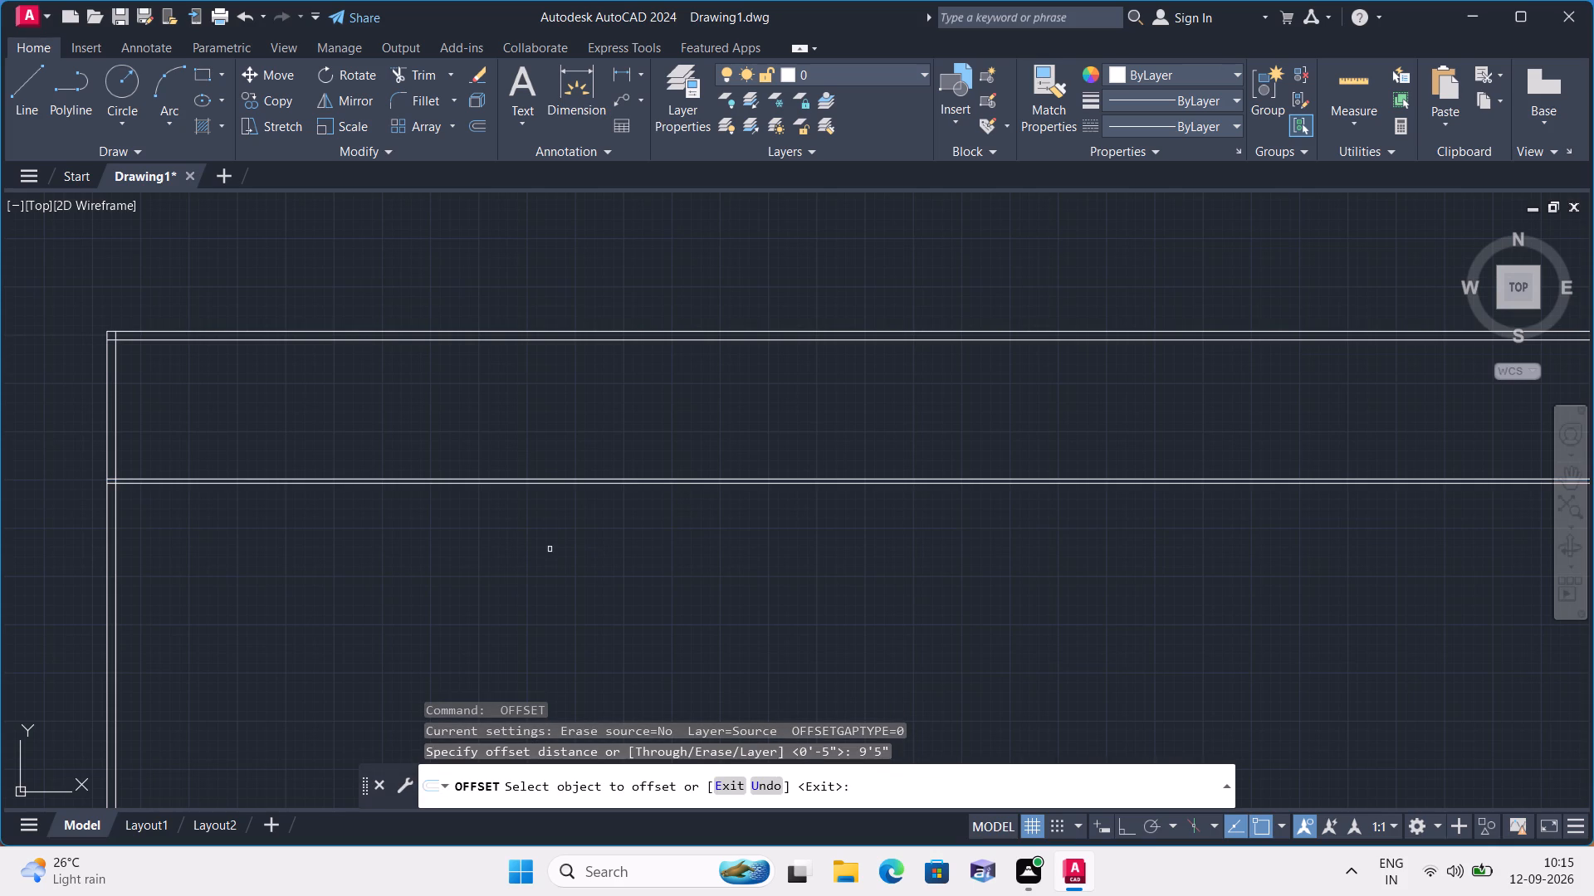
{"action": "scroll", "coordinate": [572, 491], "scroll_direction": "up", "scroll_amount": 1}
{"action": "left_click", "coordinate": [577, 479]}
{"action": "left_click", "coordinate": [578, 607]}
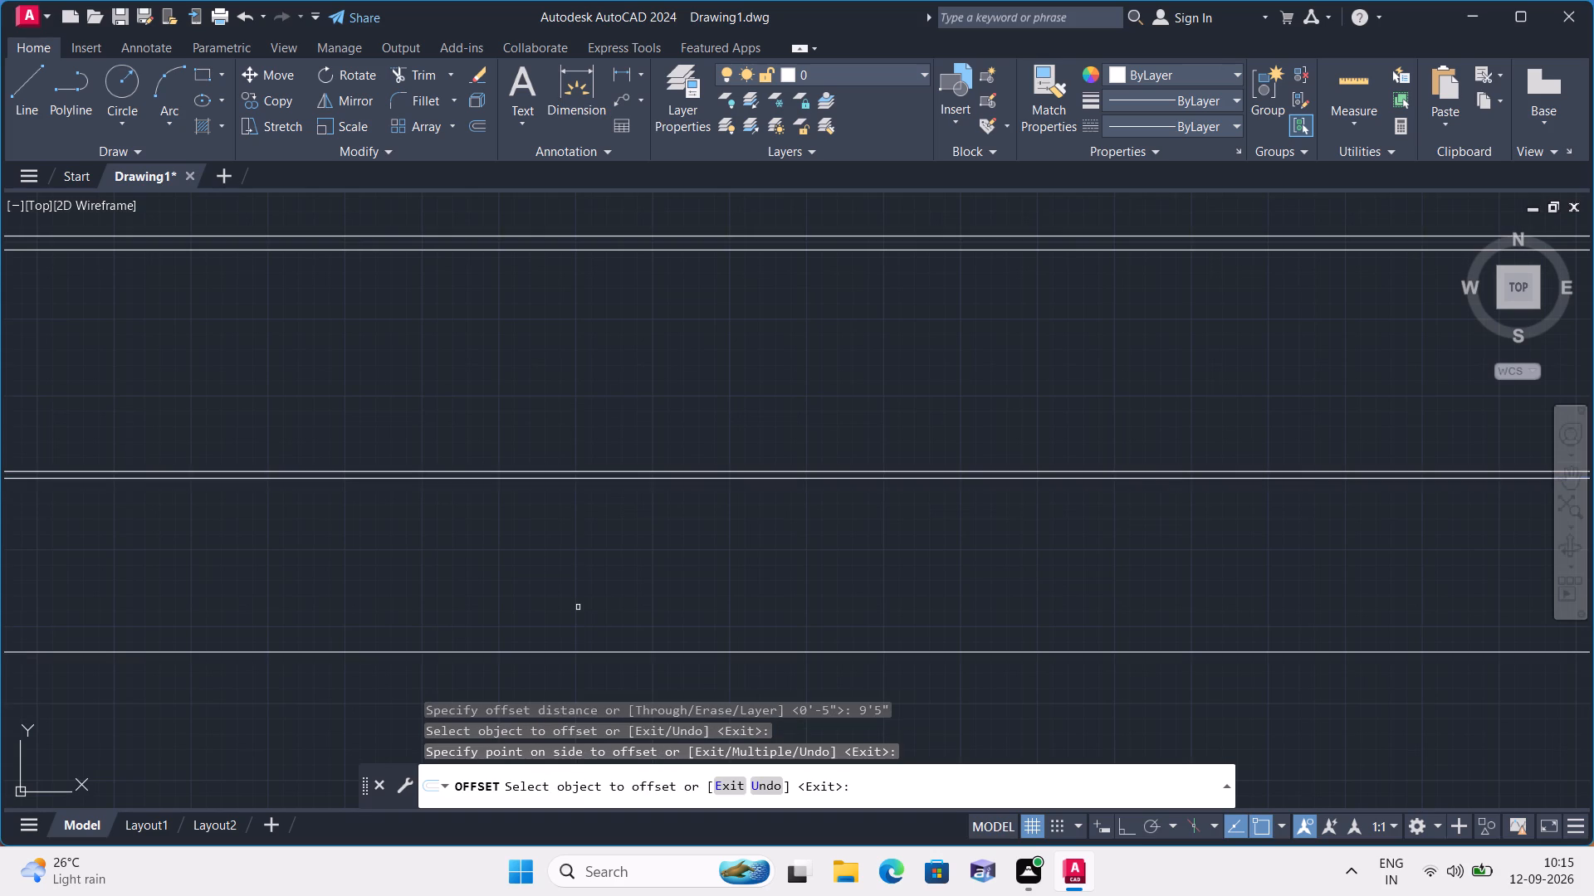
{"action": "key", "text": "space"}
Offset the newest horizontal wall line 9" downward to give that wall its thickness.
{"action": "key", "text": "space"}
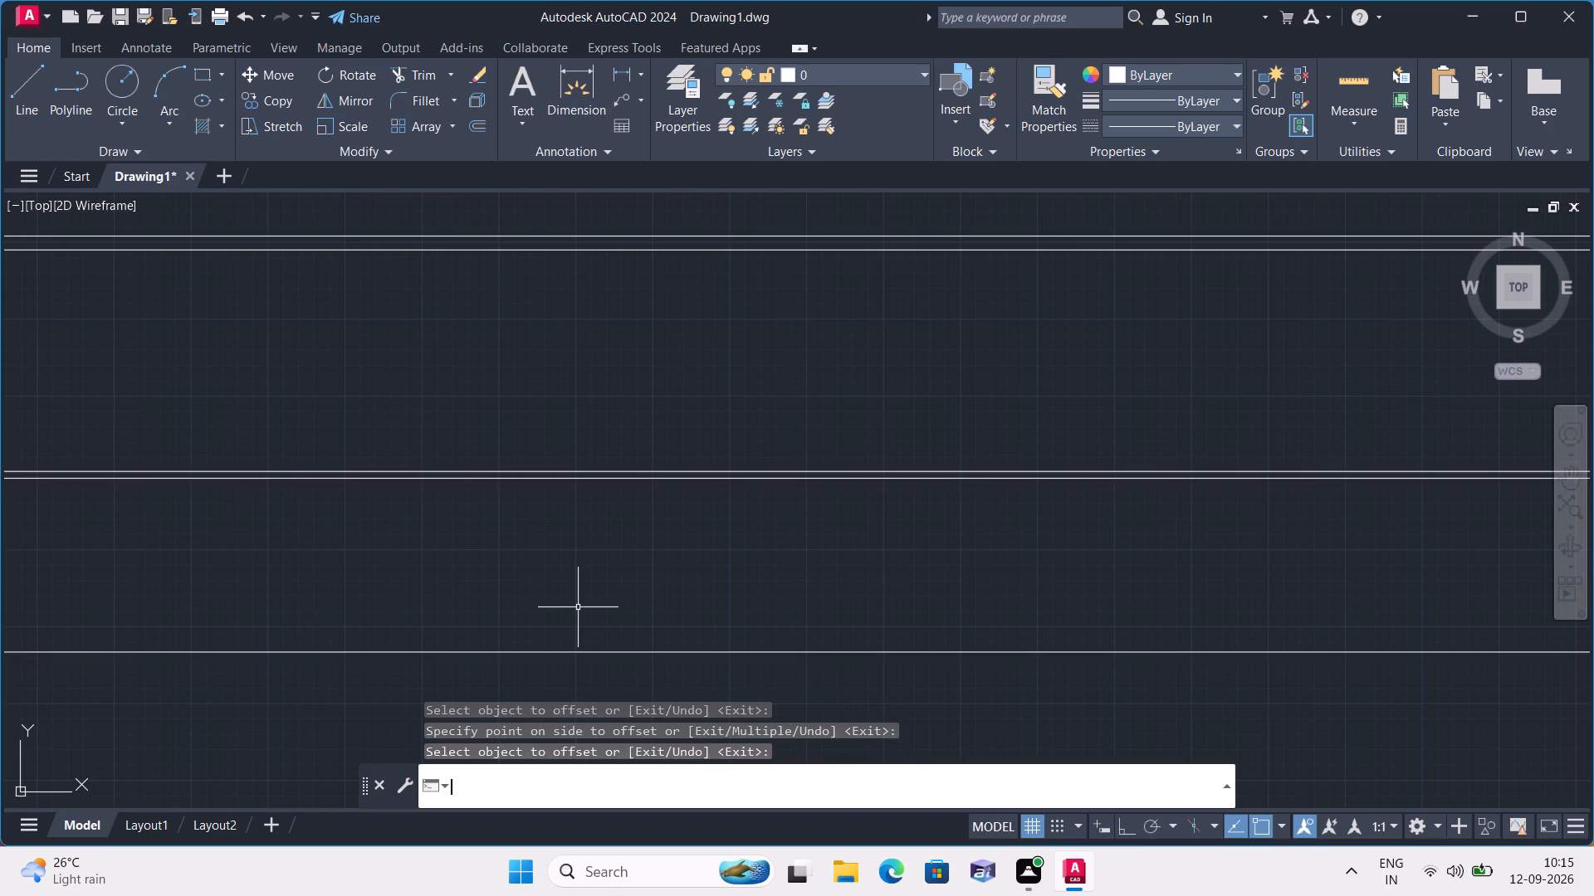
{"action": "type", "text": "9\""}
{"action": "key", "text": "space"}
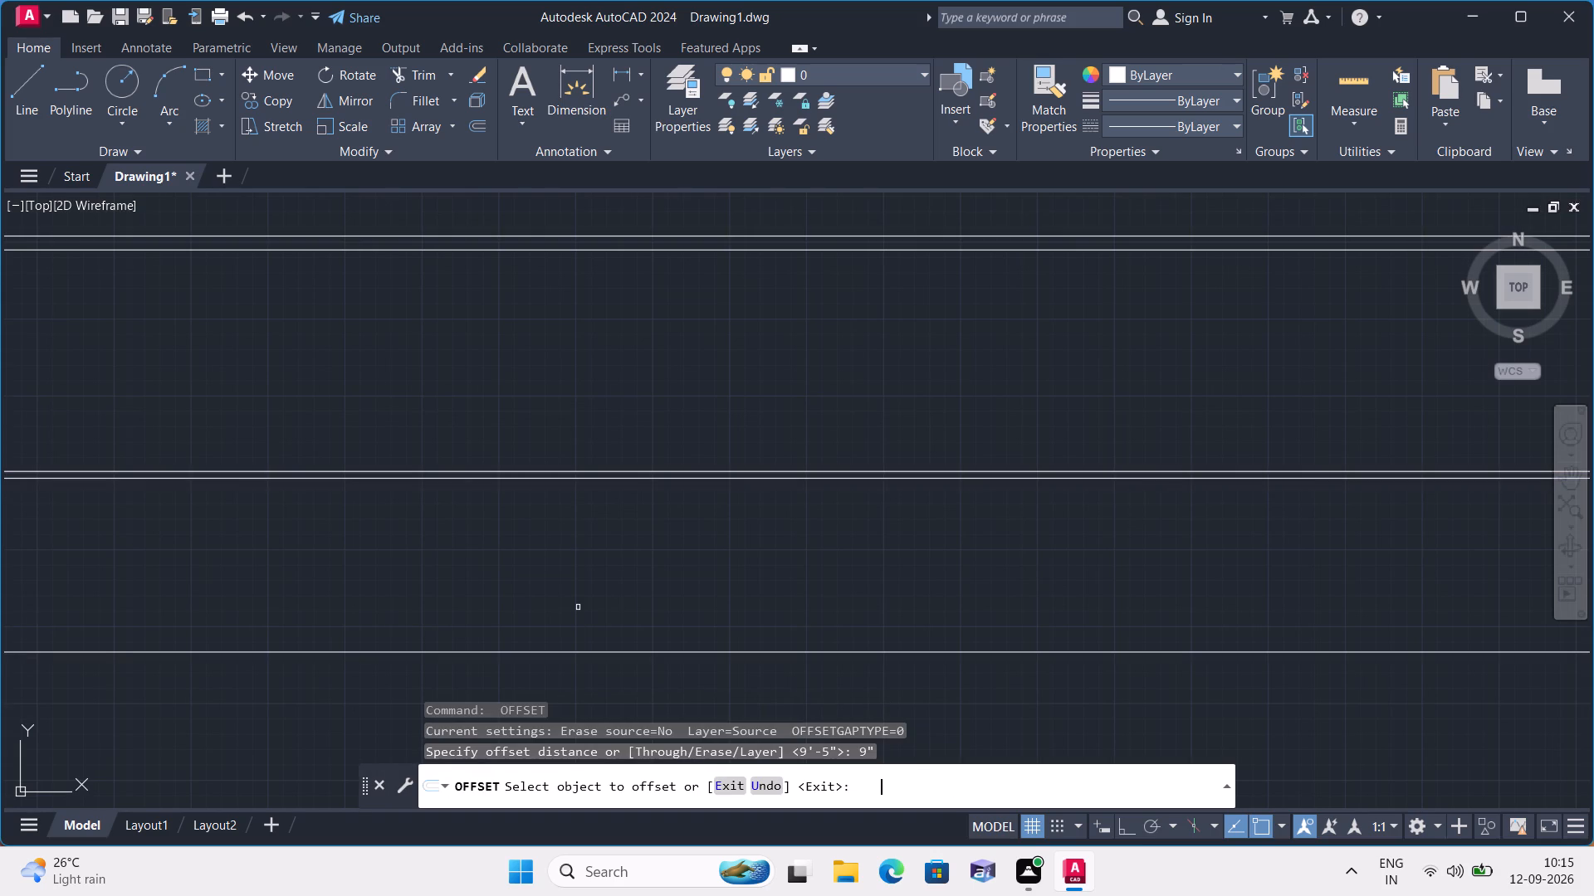
{"action": "left_click", "coordinate": [603, 650]}
{"action": "left_click", "coordinate": [623, 683]}
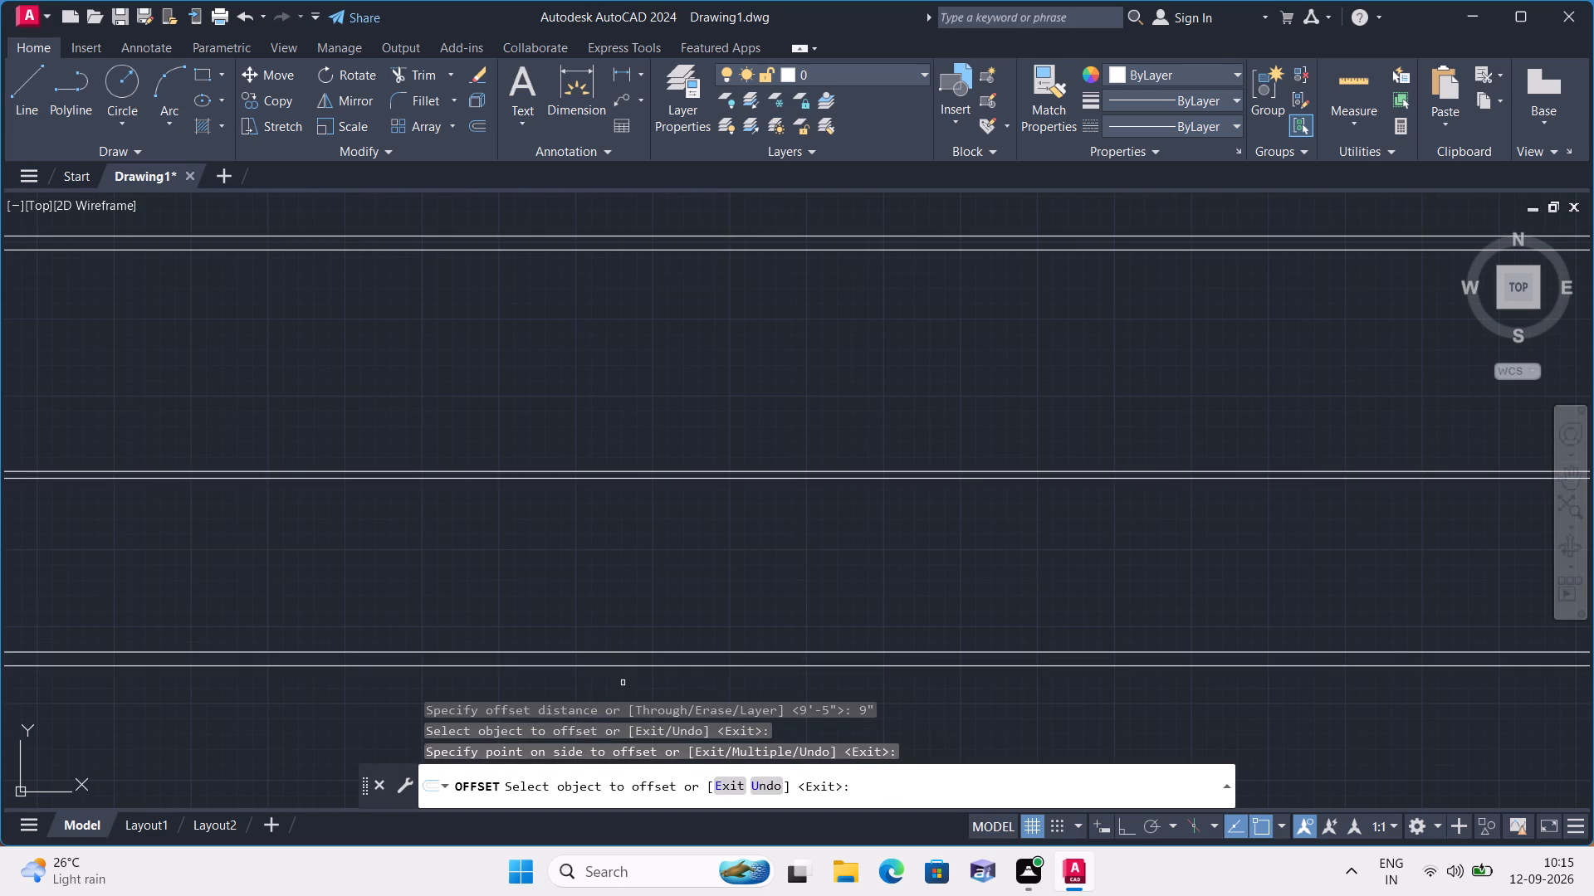
{"action": "middle_click_drag", "start_coordinate": [623, 683], "coordinate": [638, 377]}
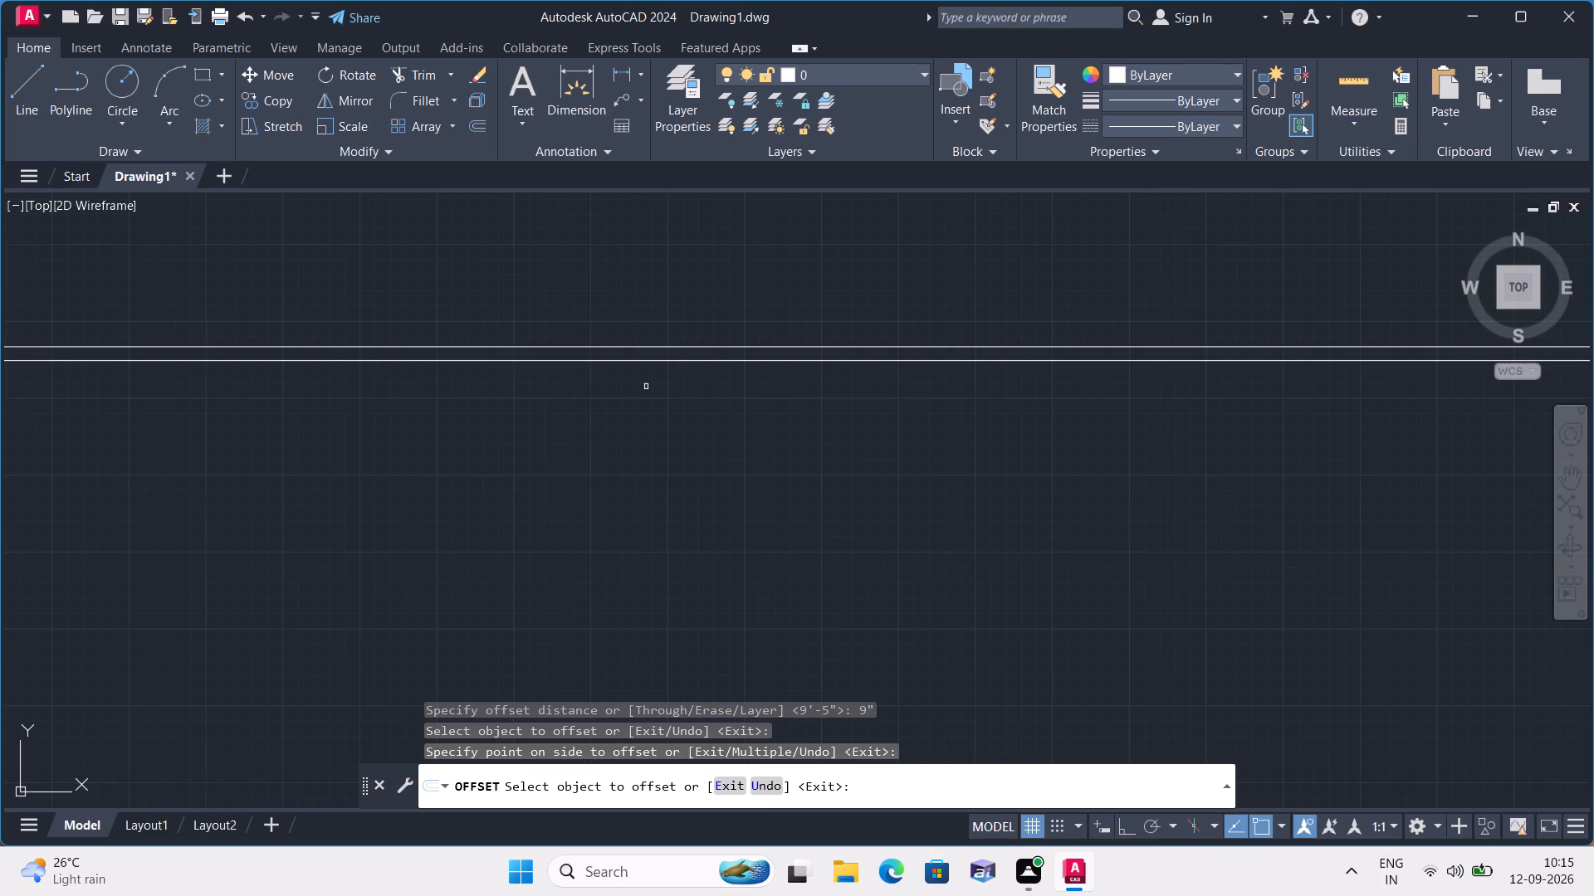
{"action": "key", "text": "space"}
Offset the lower line of the first 9" interior wall 7' downward to place the following horizontal wall.
{"action": "key", "text": "space"}
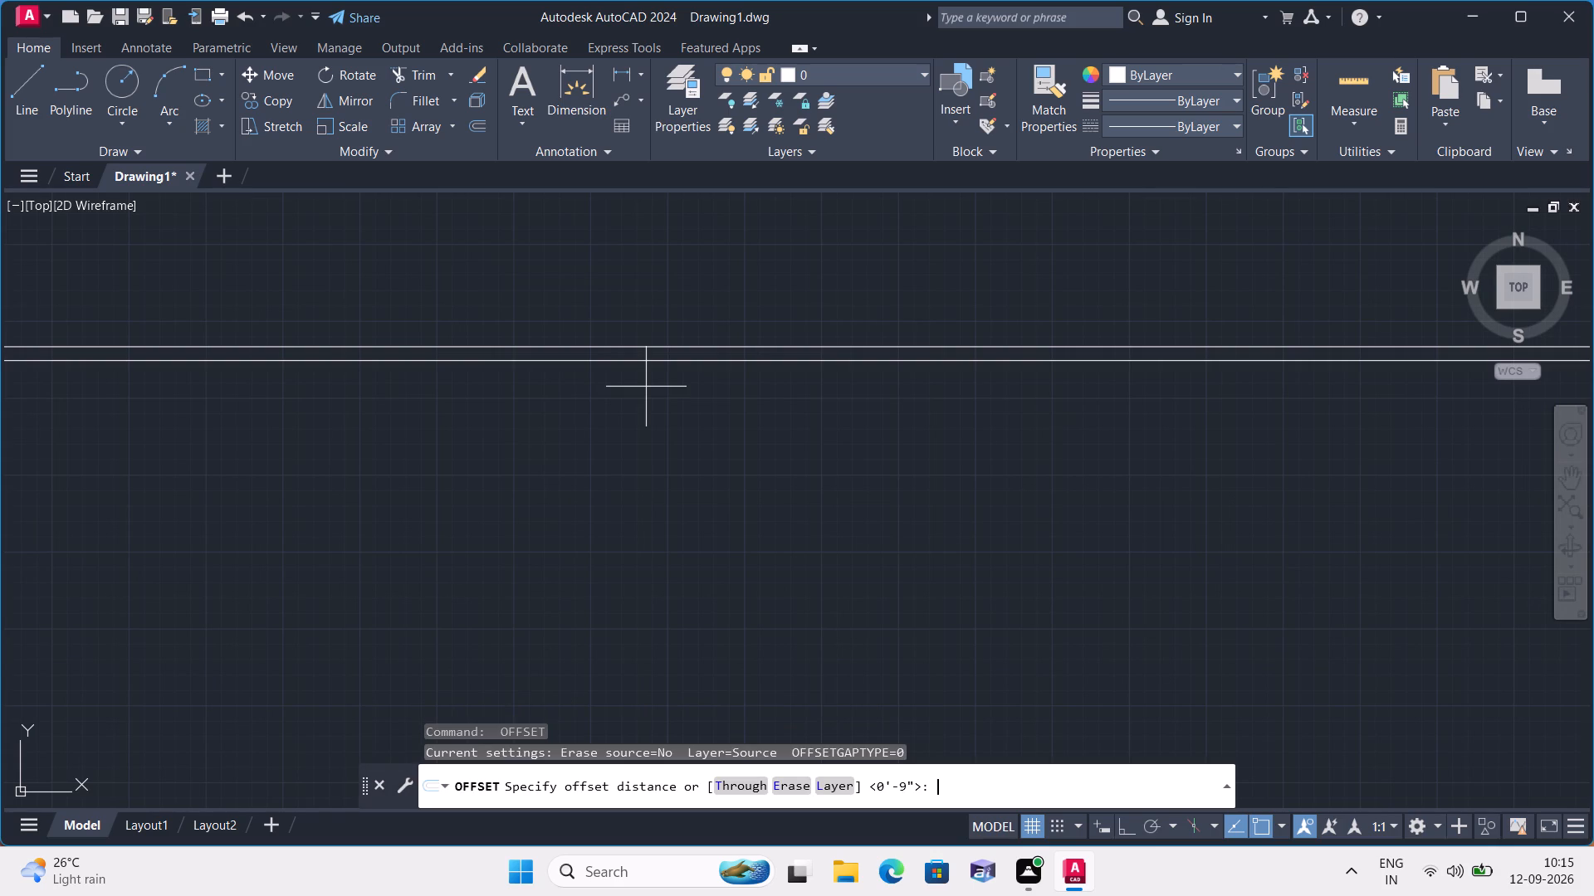
{"action": "type", "text": "7'"}
{"action": "key", "text": "space"}
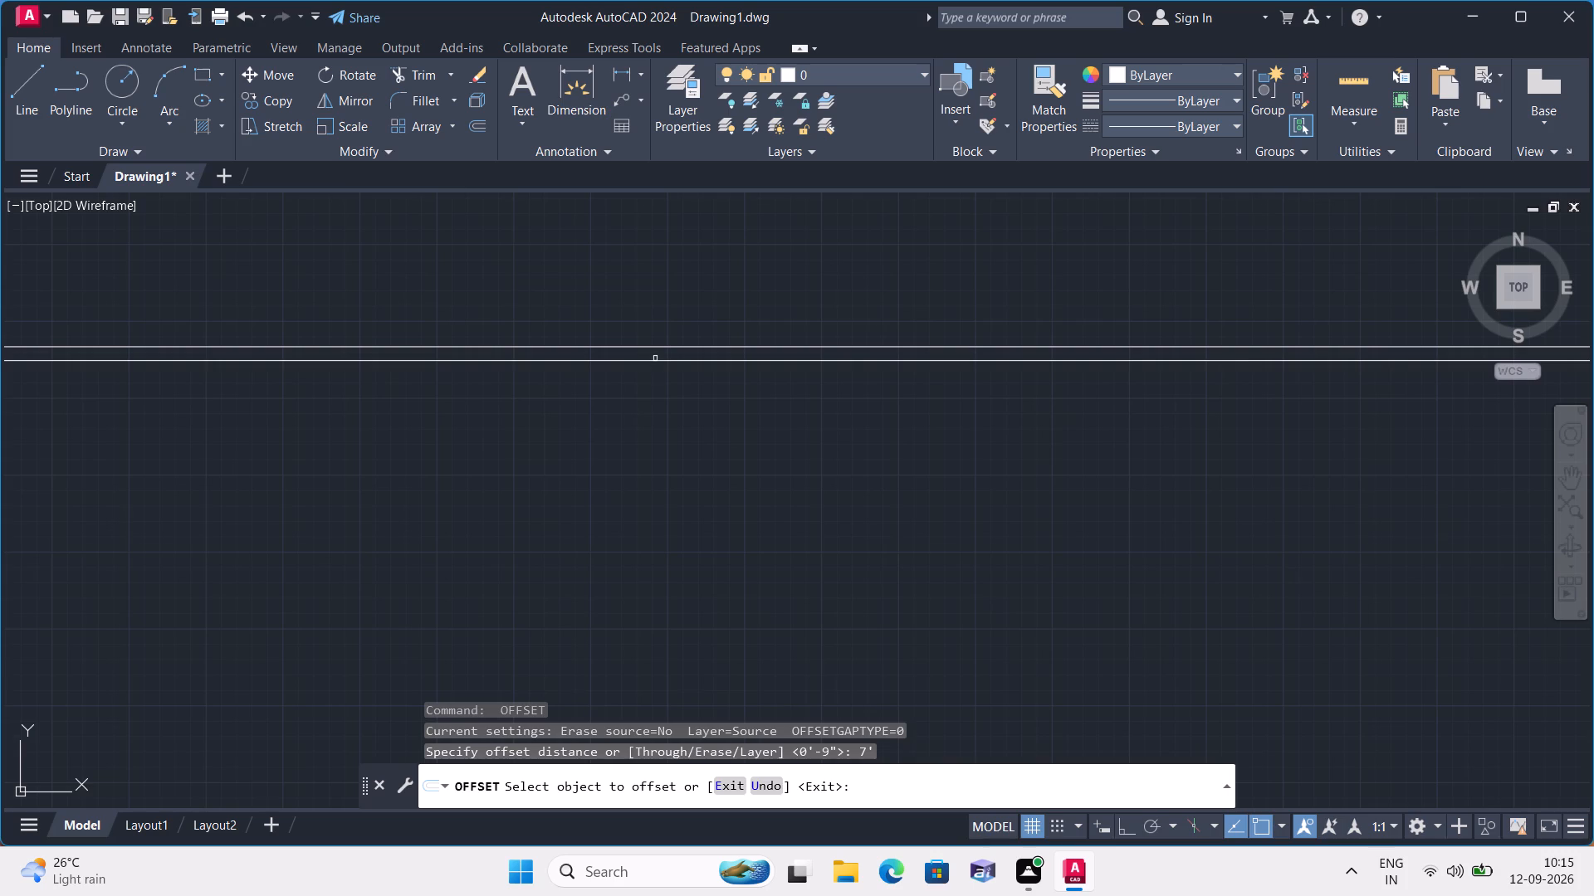
{"action": "left_click", "coordinate": [655, 358]}
{"action": "left_click", "coordinate": [666, 521]}
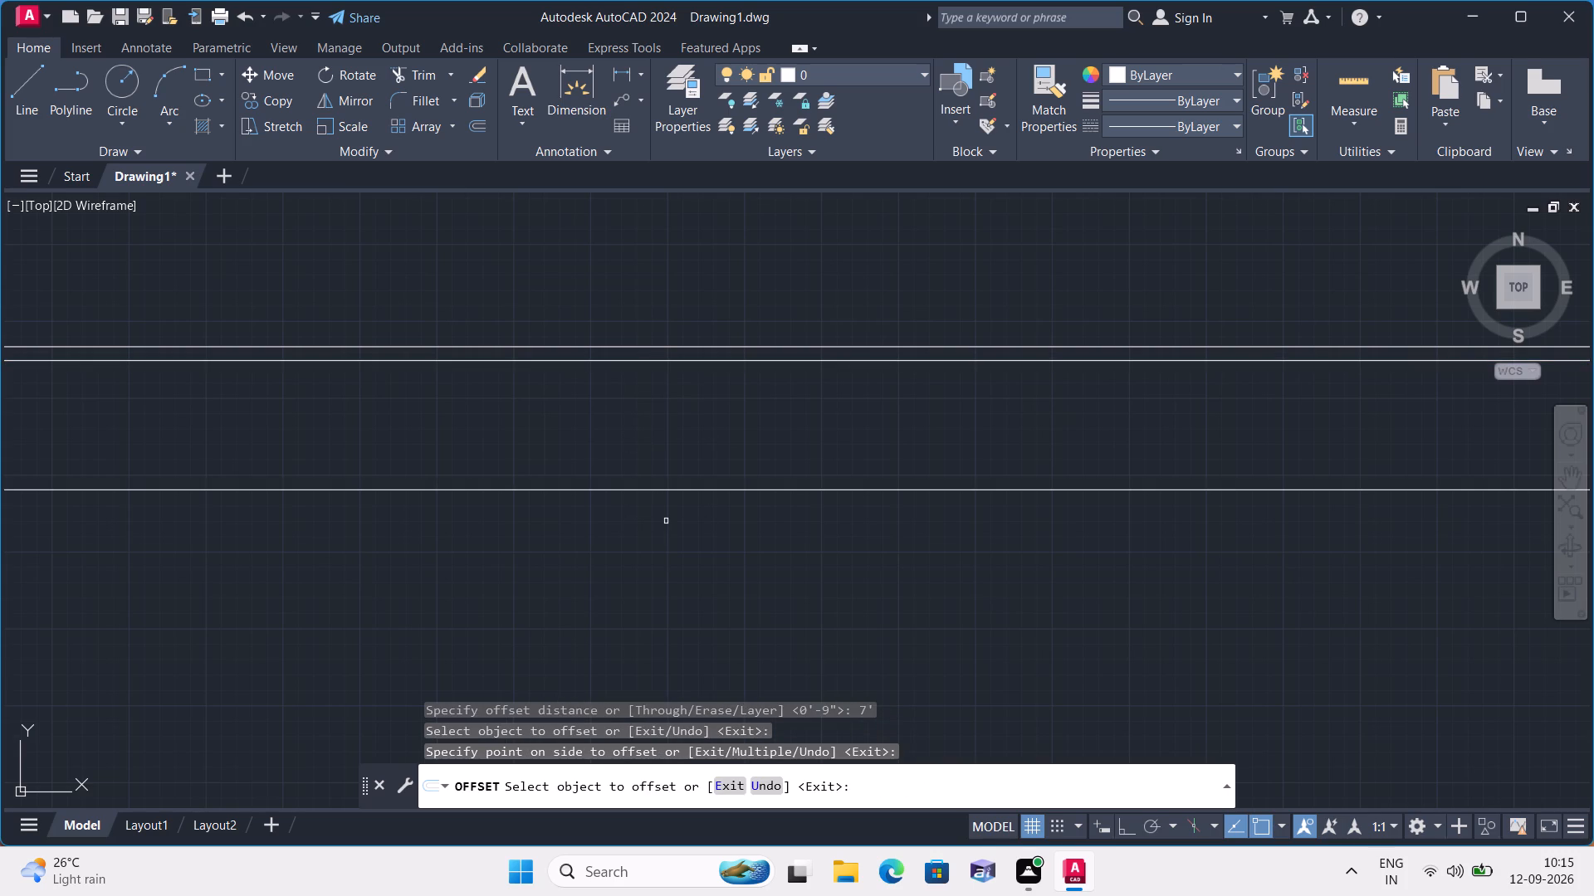
{"action": "key", "text": "space"}
Offset the line 7' below the first interior wall by 9" downward to complete the second 9" interior wall.
{"action": "key", "text": "space"}
{"action": "type", "text": "9\""}
{"action": "key", "text": "space"}
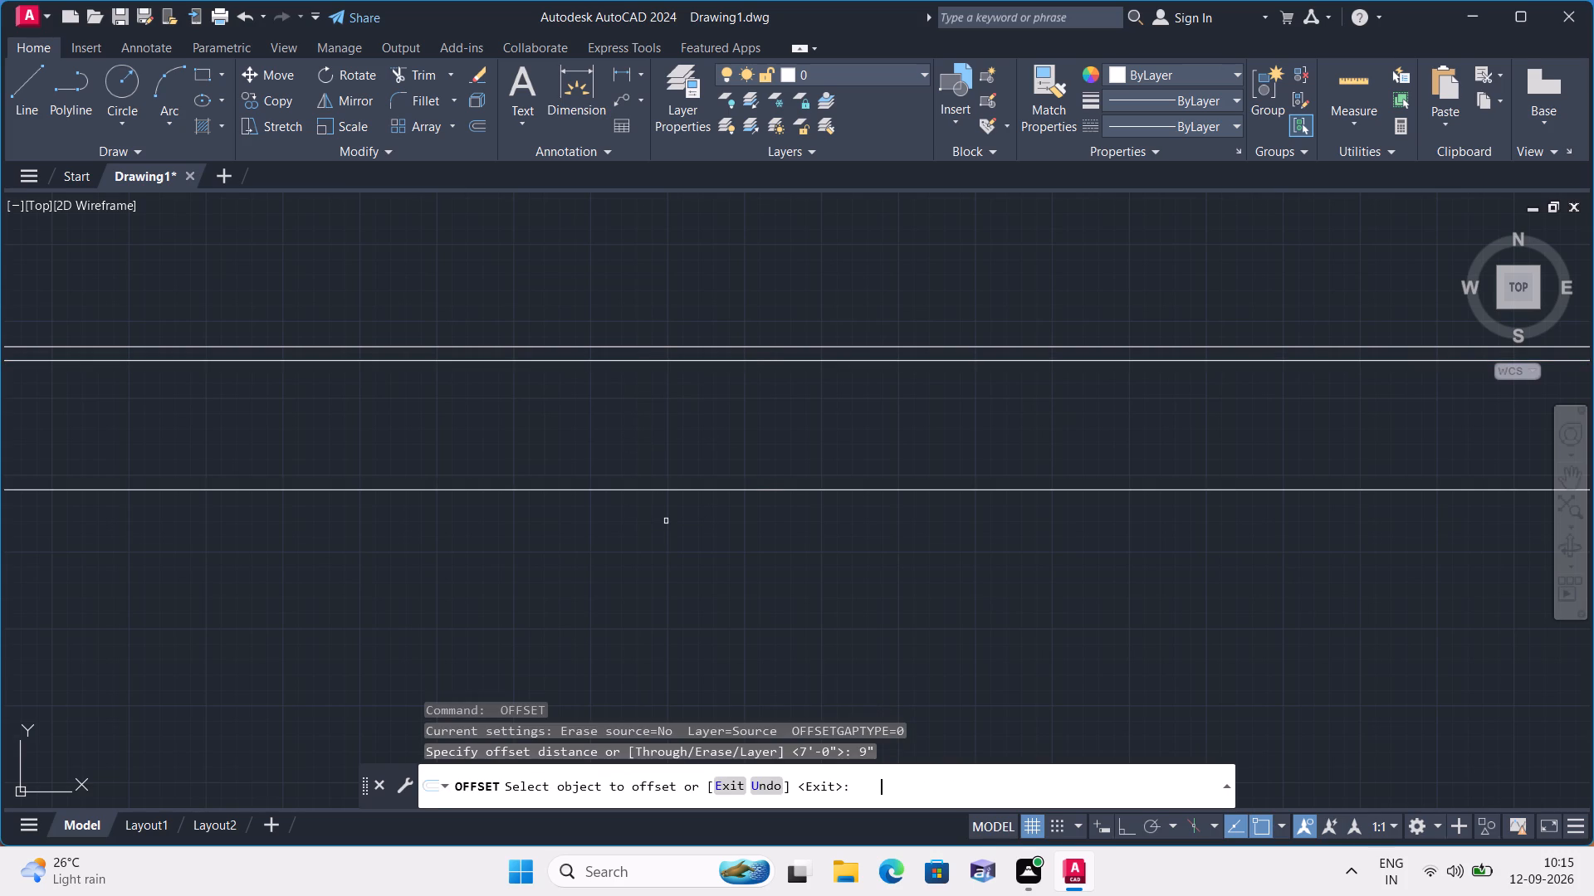
{"action": "left_click", "coordinate": [690, 489]}
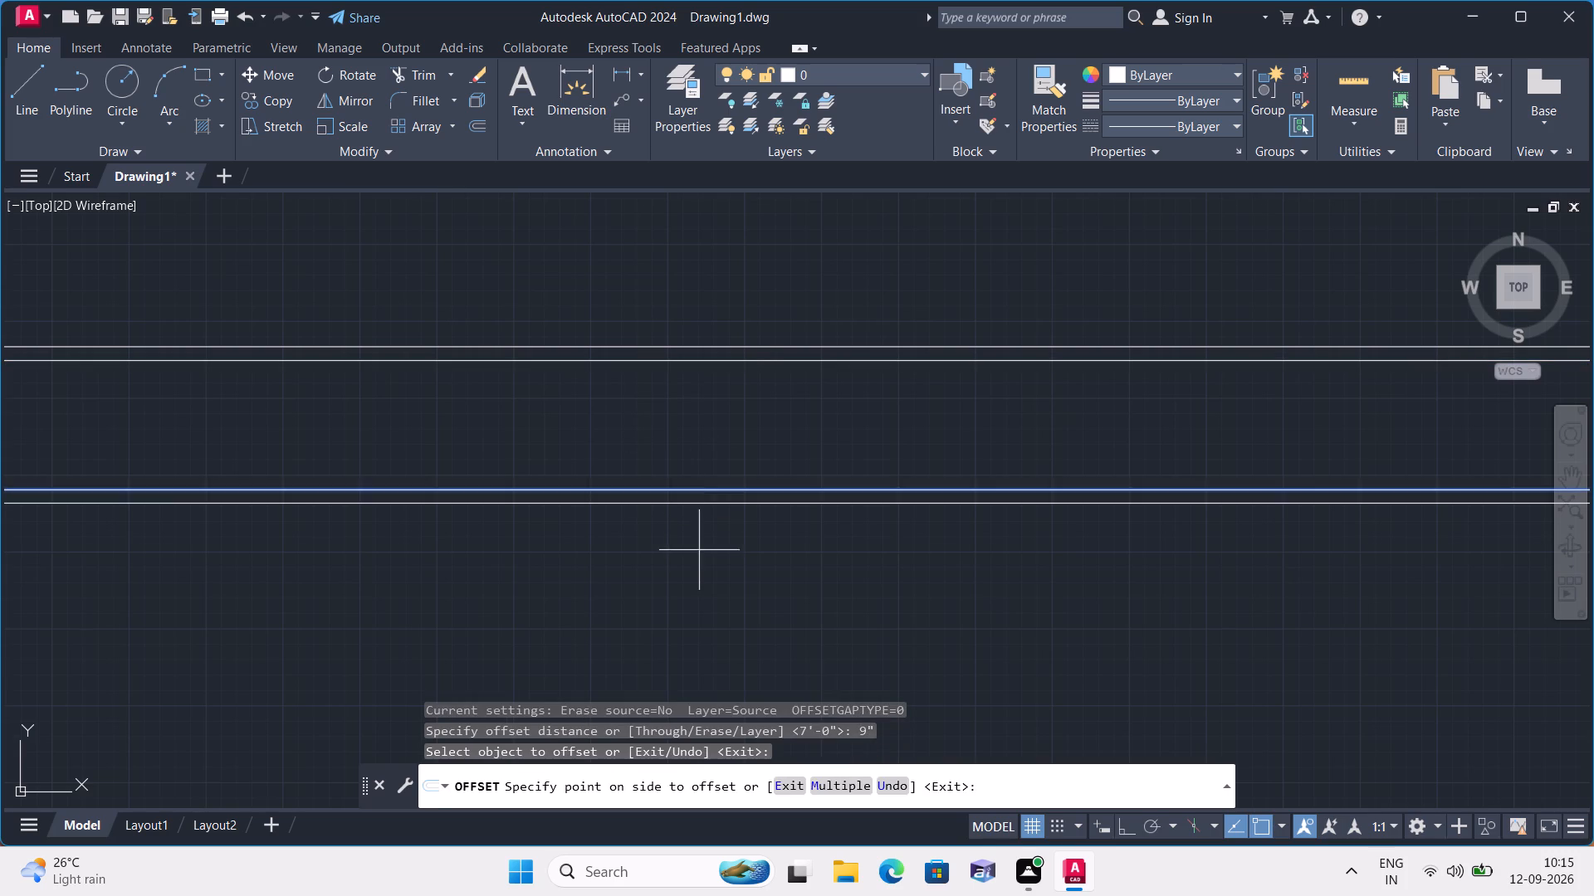
{"action": "left_click", "coordinate": [699, 550]}
{"action": "key", "text": "space"}
Offset the lower line of the second 9" interior wall 10'9" downward to place the next horizontal partition.
{"action": "key", "text": "space"}
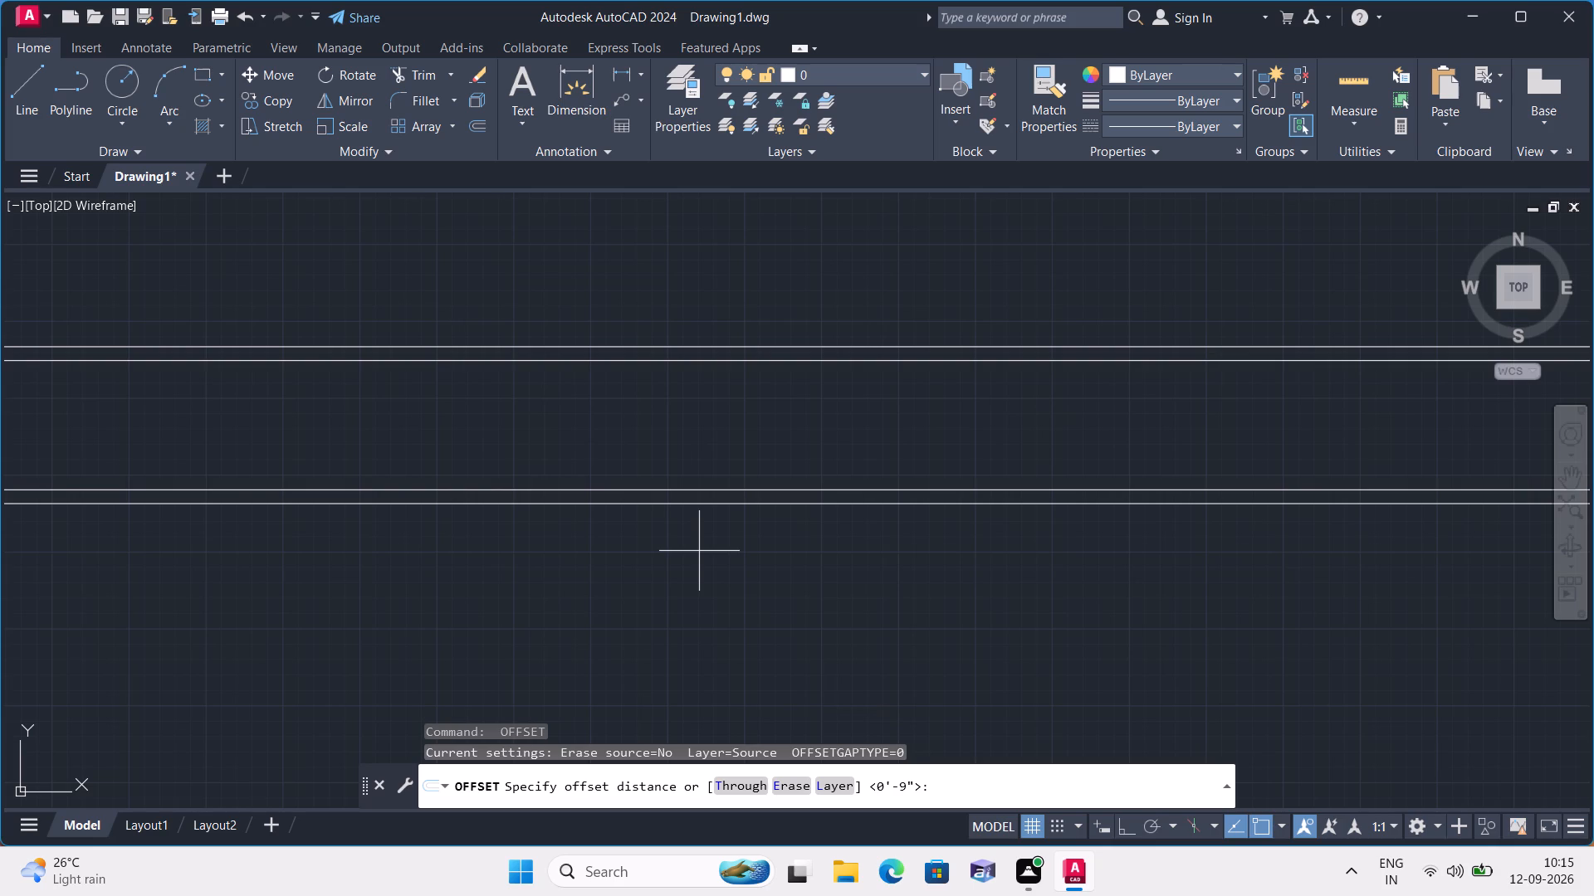
{"action": "type", "text": "10'9\""}
{"action": "key", "text": "space"}
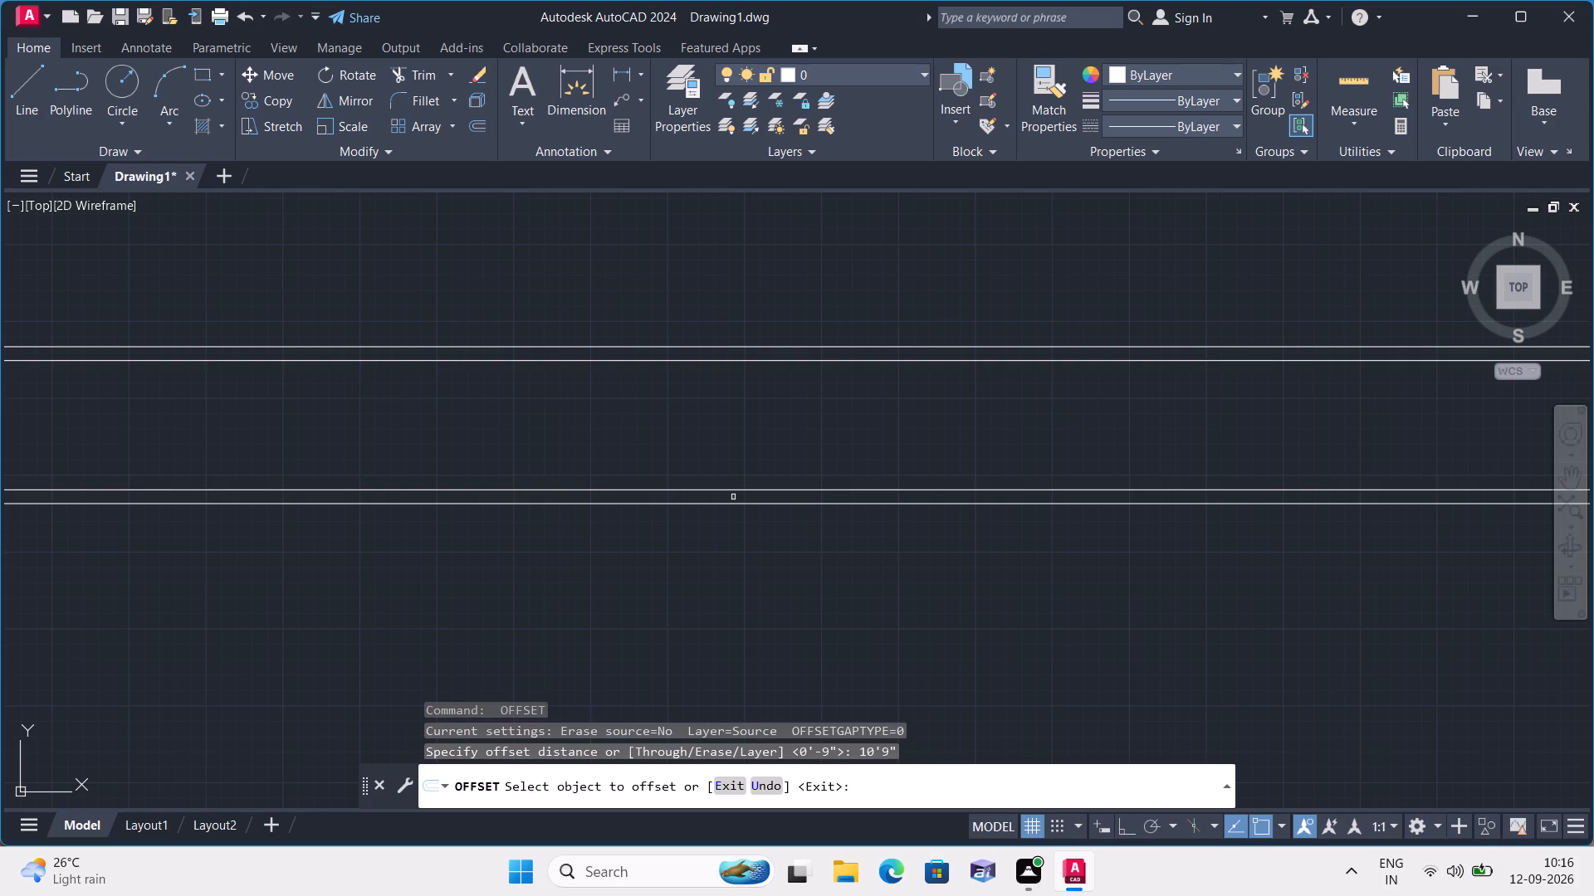
{"action": "left_click", "coordinate": [734, 506]}
{"action": "left_click", "coordinate": [767, 608]}
{"action": "scroll", "coordinate": [767, 608], "scroll_direction": "down", "scroll_amount": 3}
{"action": "middle_click_drag", "start_coordinate": [767, 608], "coordinate": [764, 605]}
{"action": "scroll", "coordinate": [767, 608], "scroll_direction": "down", "scroll_amount": 1}
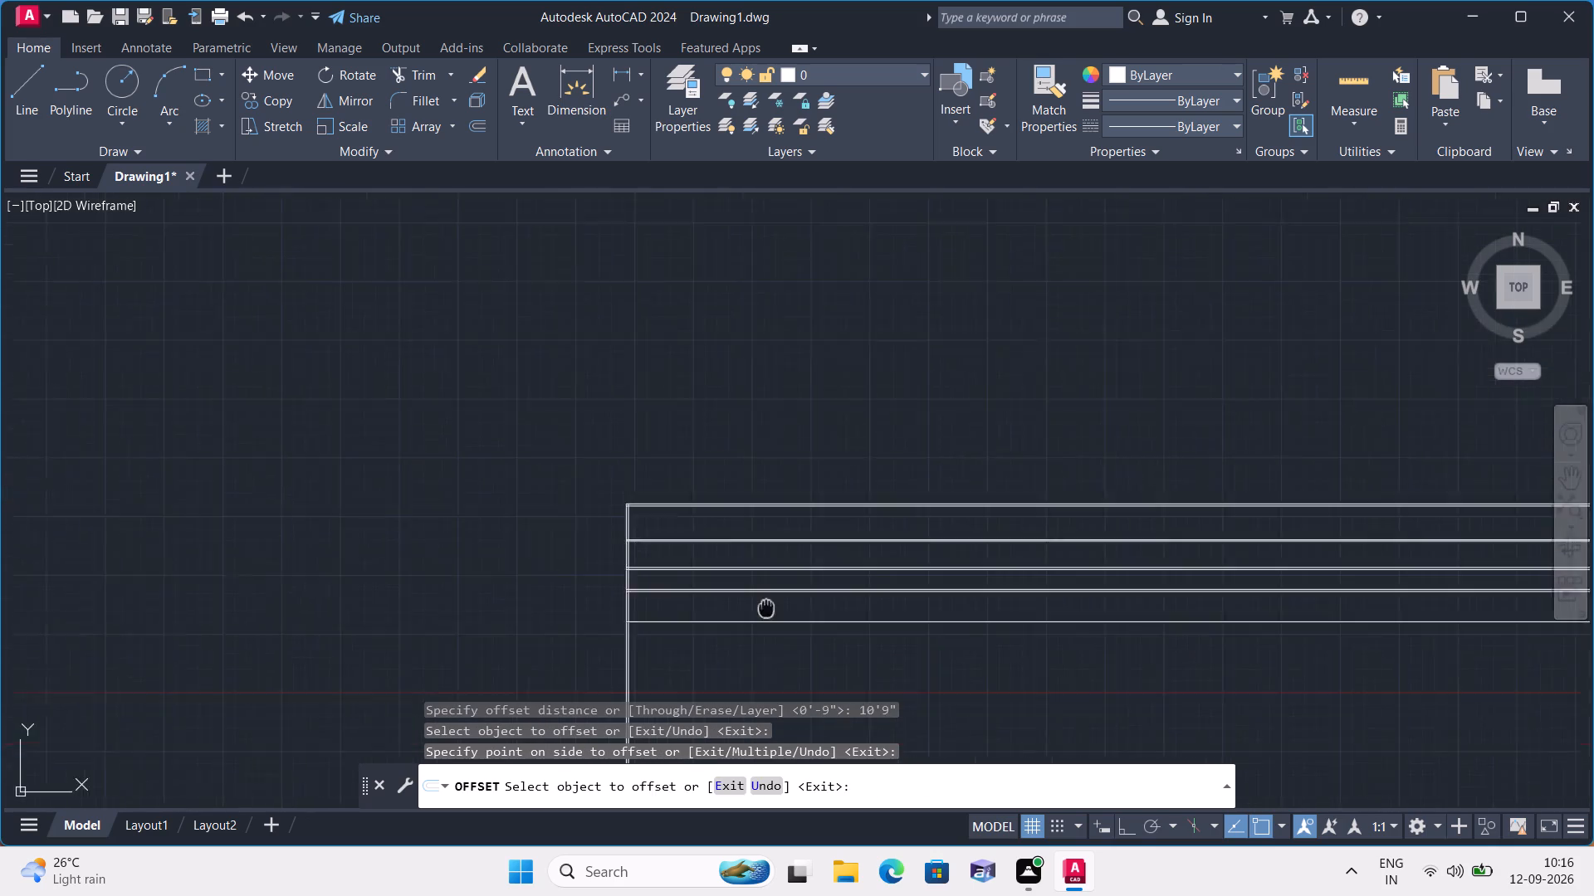
{"action": "middle_click_drag", "start_coordinate": [764, 605], "coordinate": [758, 455]}
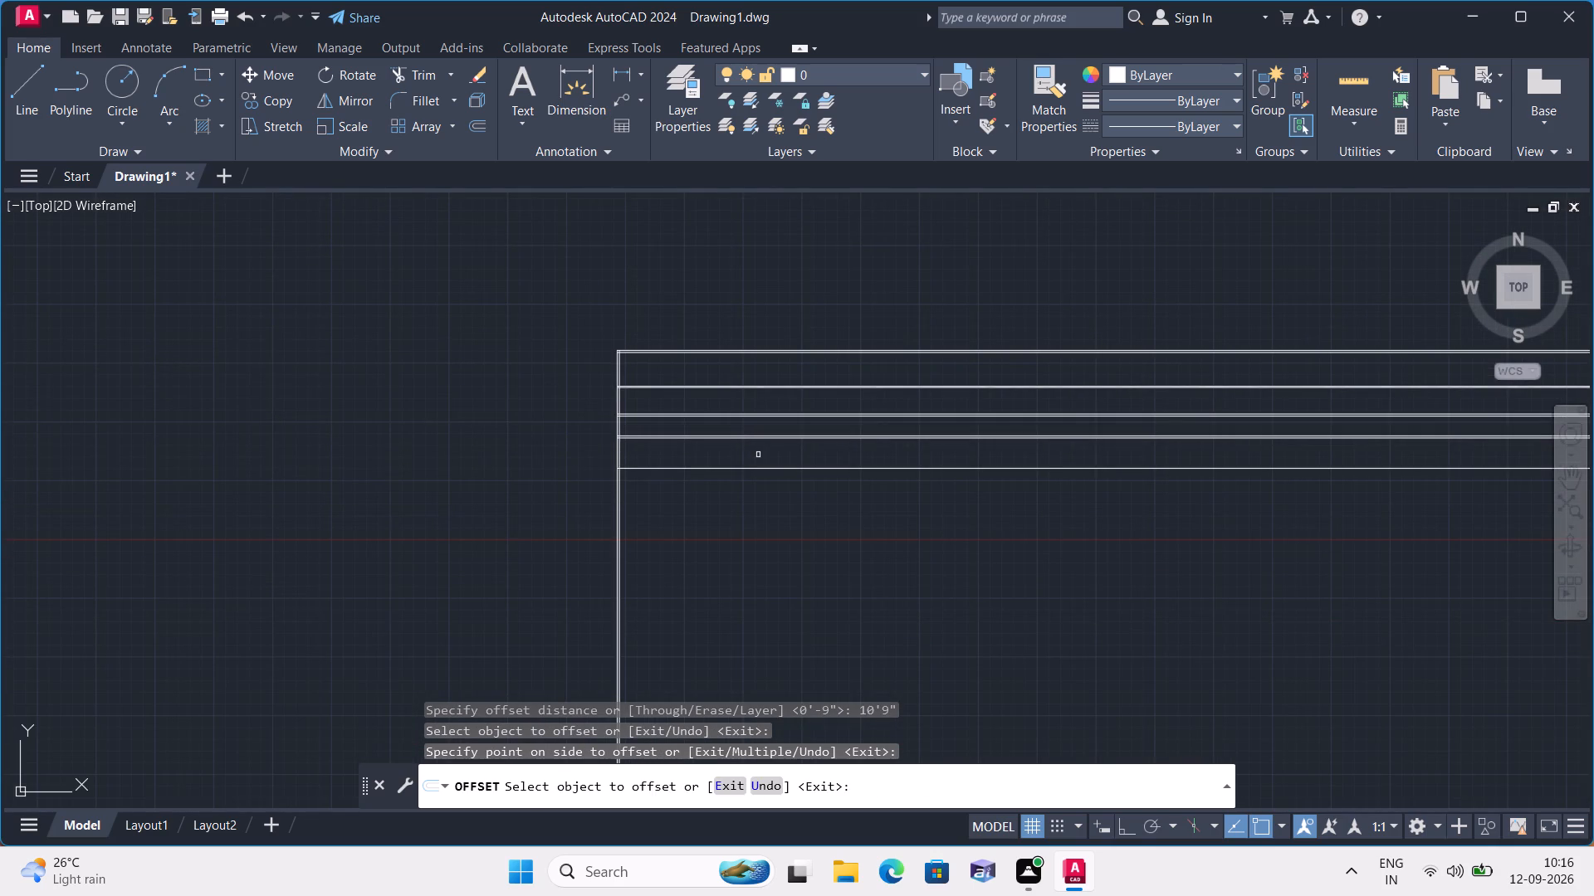
{"action": "key", "text": "space"}
Offset the newest horizontal line 4.5" downward to give that partition its thickness.
{"action": "key", "text": "space"}
{"action": "type", "text": "4.5\""}
{"action": "key", "text": "space"}
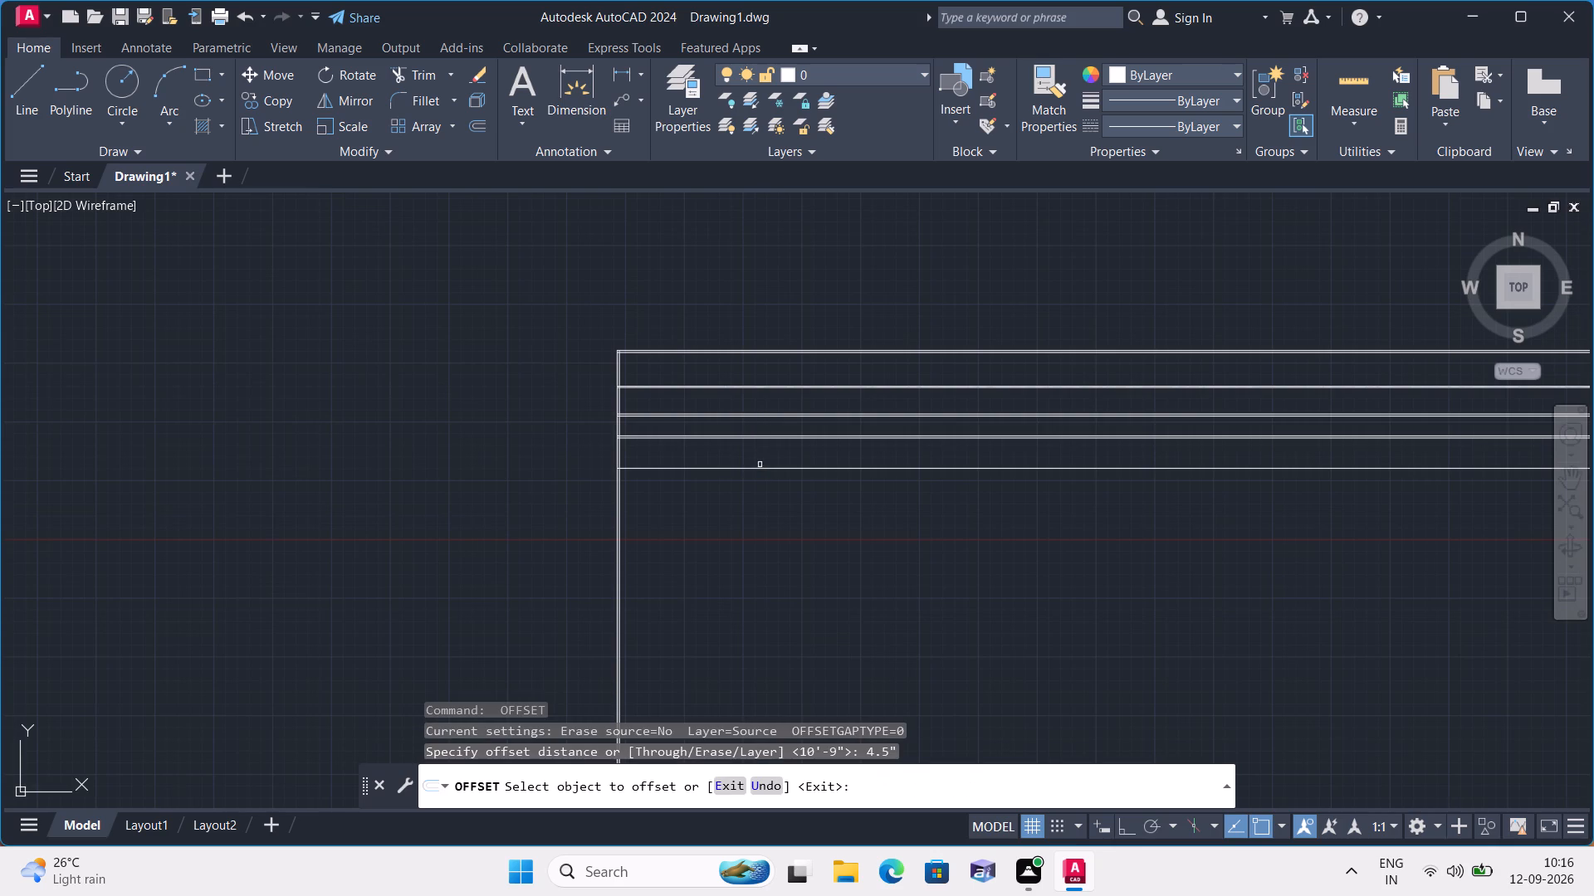
{"action": "left_click", "coordinate": [761, 471]}
{"action": "left_click", "coordinate": [773, 525]}
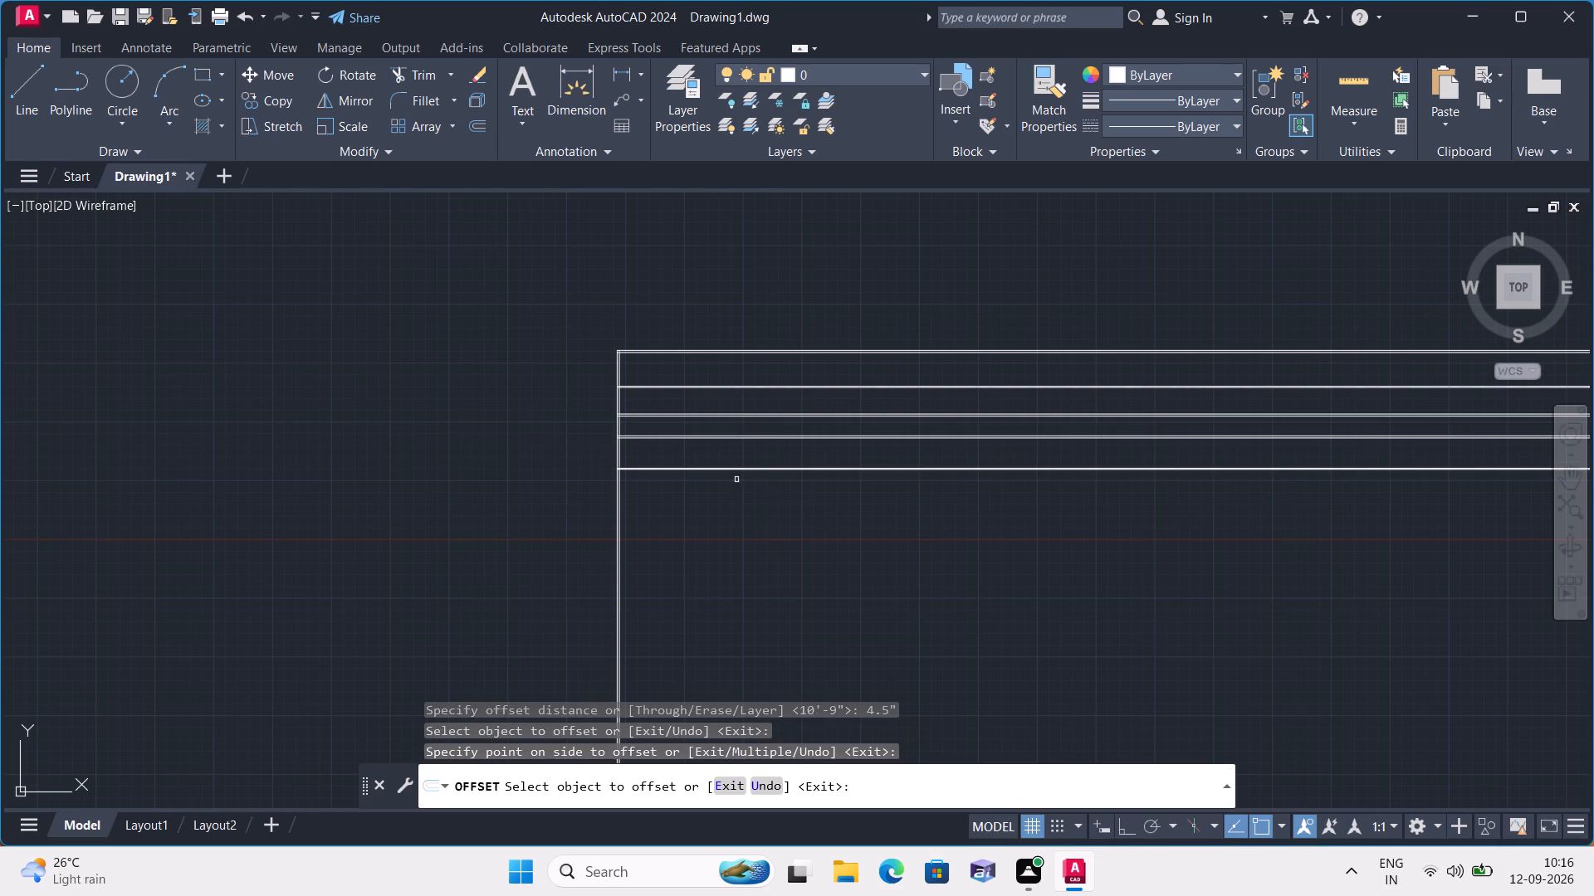
{"action": "scroll", "coordinate": [734, 480], "scroll_direction": "up", "scroll_amount": 3}
{"action": "key", "text": "space"}
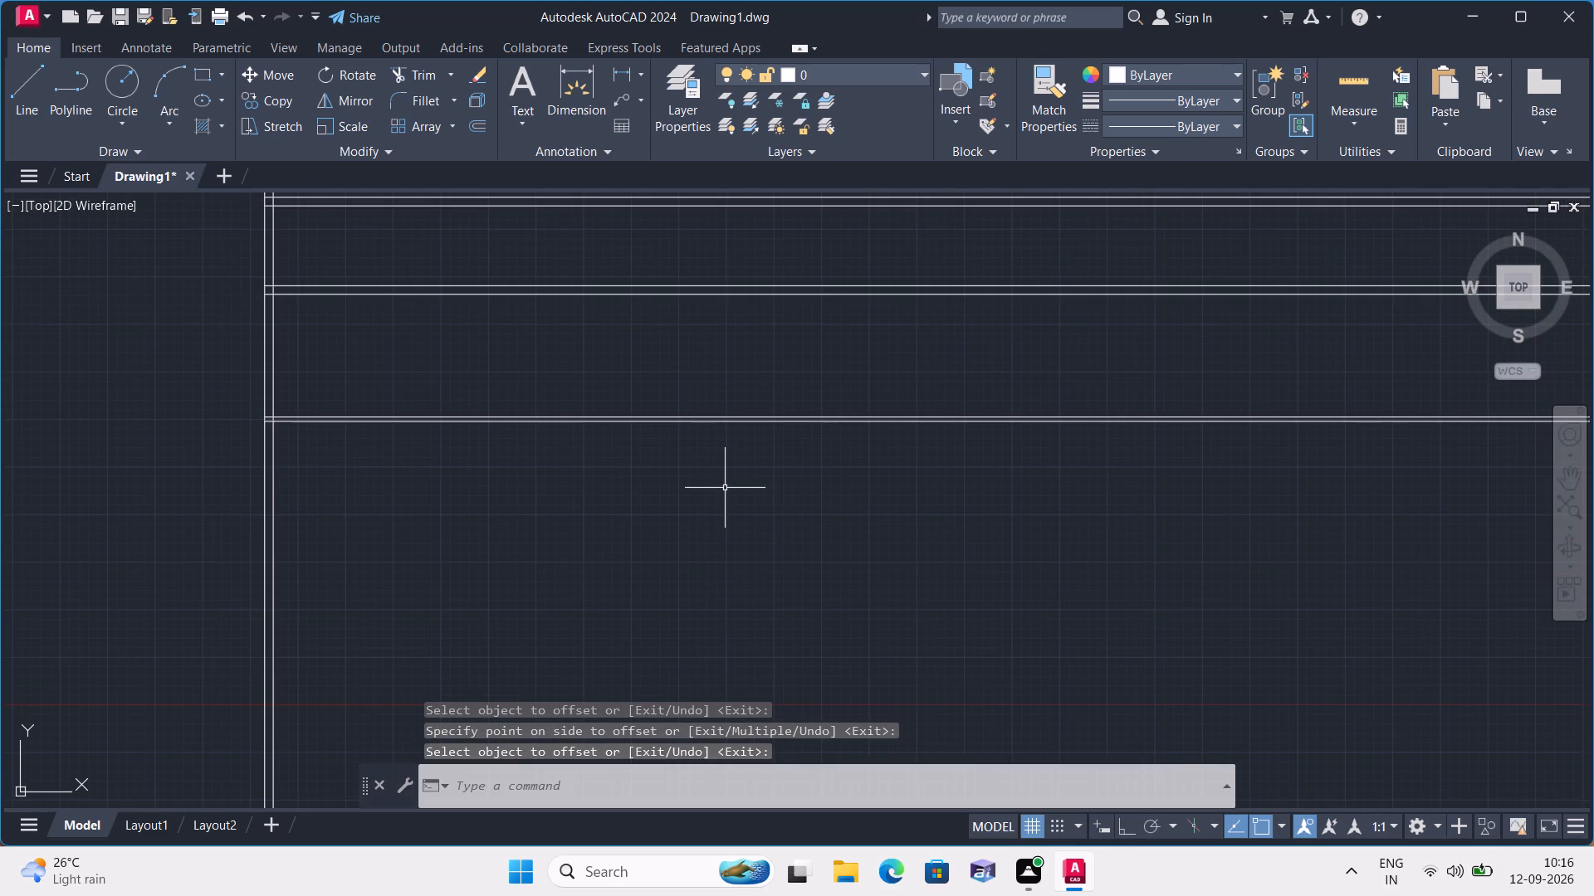
Offset the lower line of the new 4.5" partition 11' downward to place the bottom horizontal wall.
{"action": "key", "text": "space"}
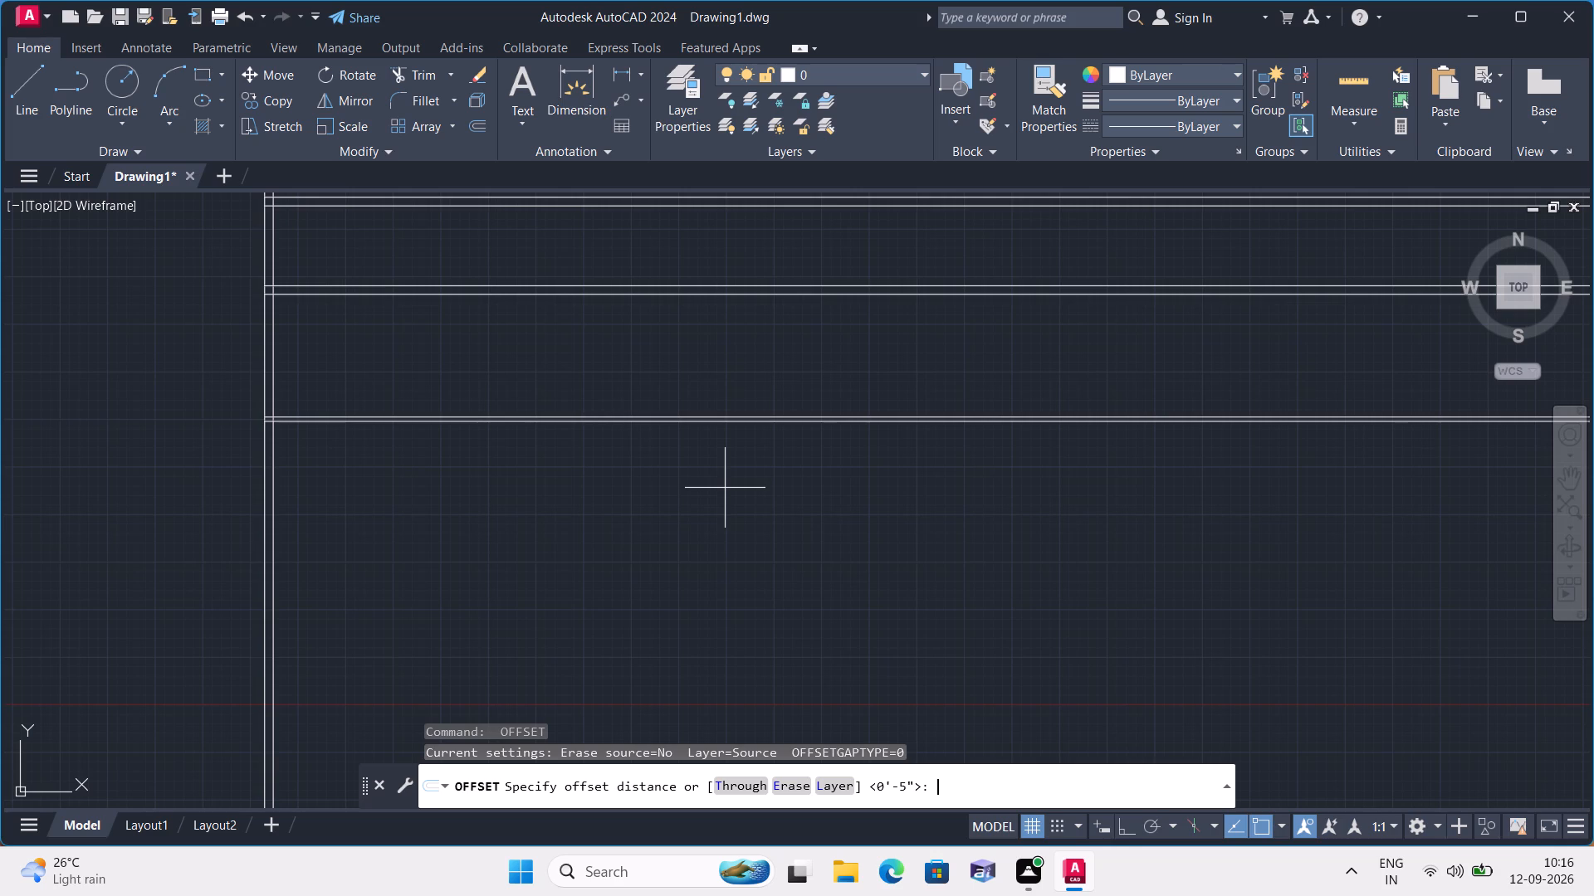
{"action": "type", "text": "11'"}
{"action": "key", "text": "space"}
{"action": "scroll", "coordinate": [725, 488], "scroll_direction": "up", "scroll_amount": 3}
{"action": "scroll", "coordinate": [710, 353], "scroll_direction": "down", "scroll_amount": 1}
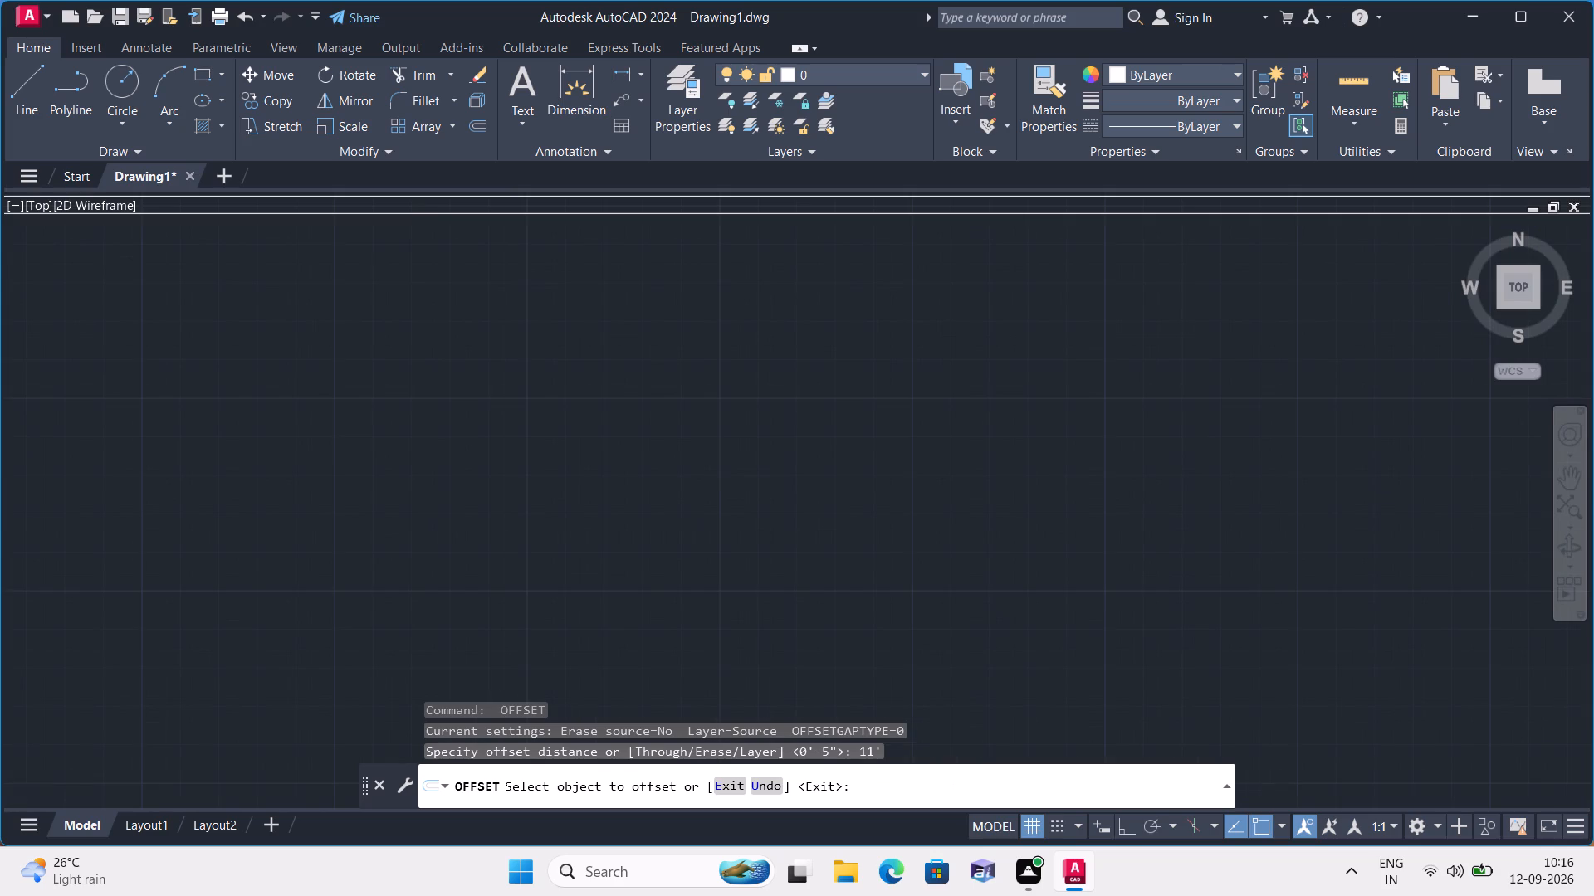
{"action": "left_click", "coordinate": [714, 266]}
{"action": "left_click", "coordinate": [719, 373]}
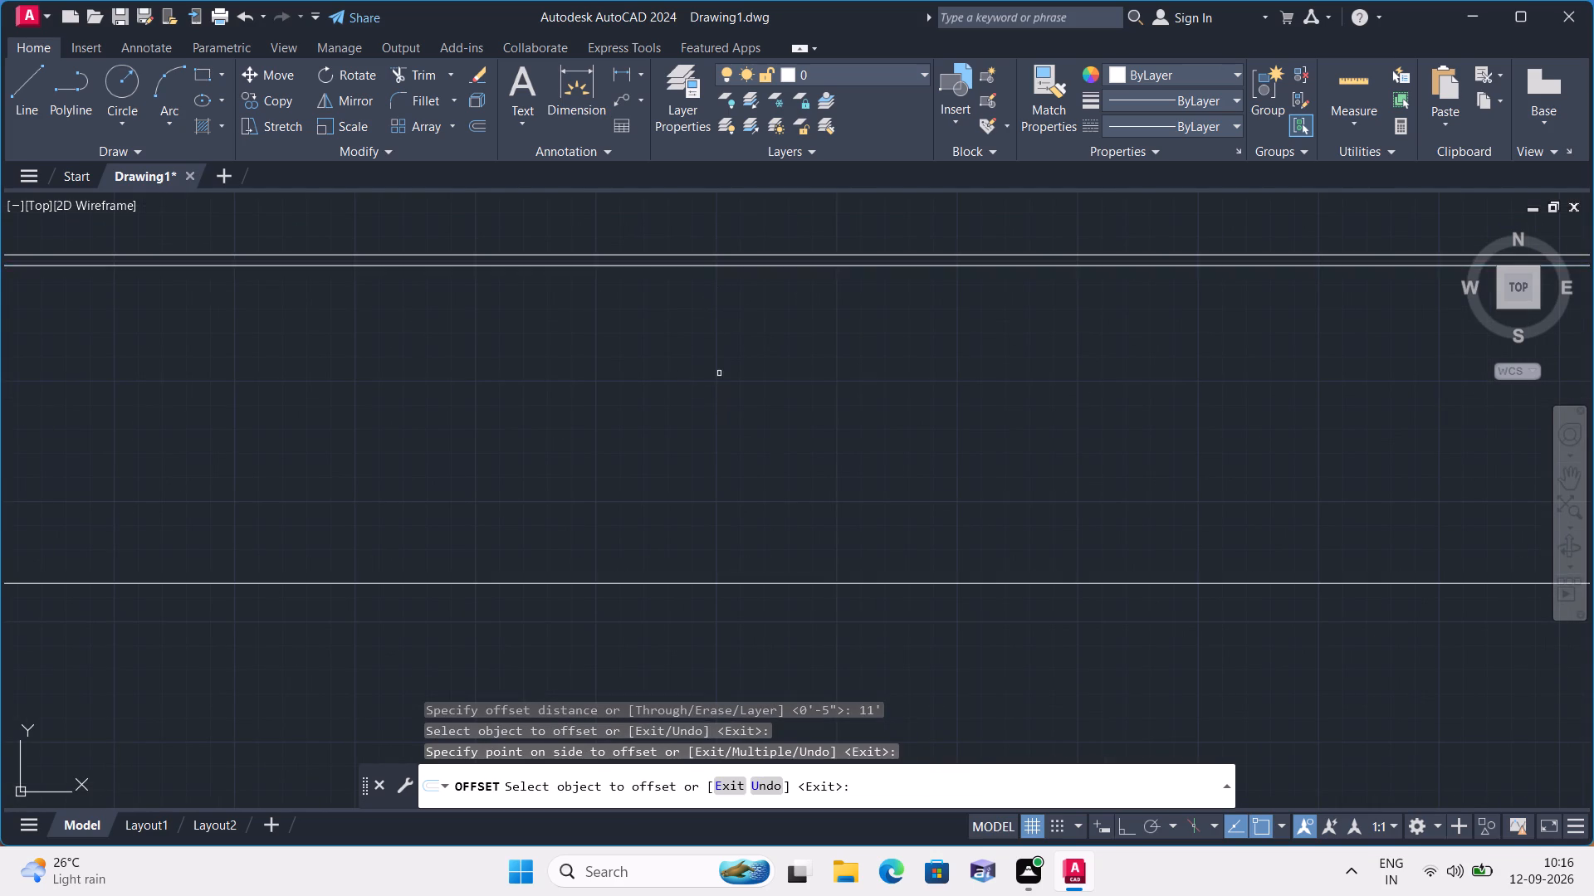
{"action": "scroll", "coordinate": [721, 402], "scroll_direction": "down", "scroll_amount": 2}
{"action": "key", "text": "space"}
Offset the newest horizontal line, 11' below the partition, by 9" downward to complete that wall.
{"action": "key", "text": "space"}
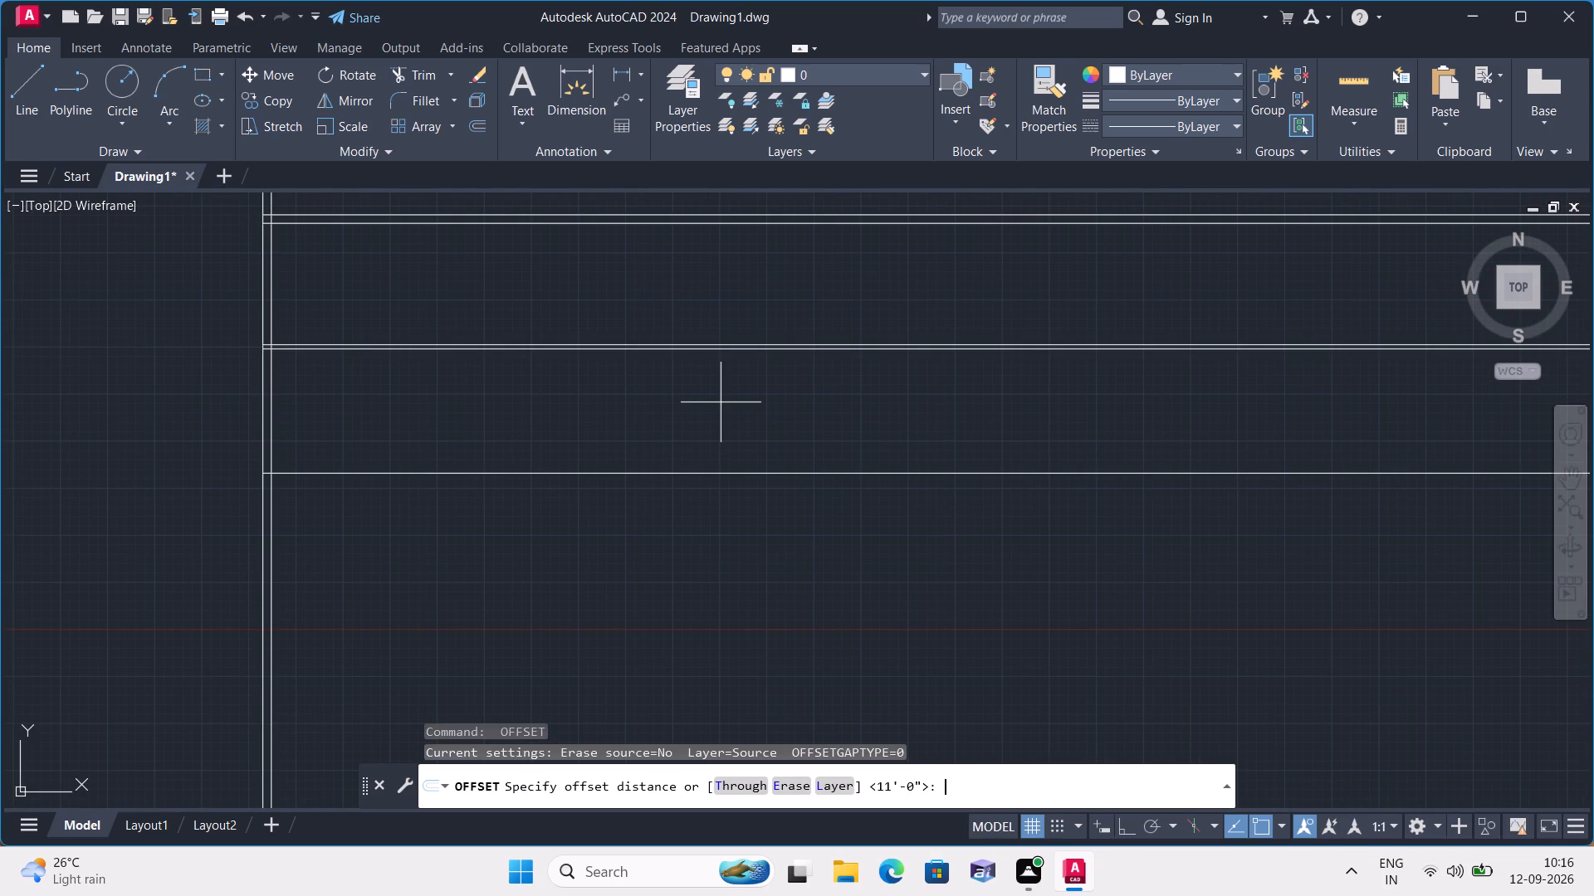
{"action": "type", "text": "9\""}
{"action": "key", "text": "space"}
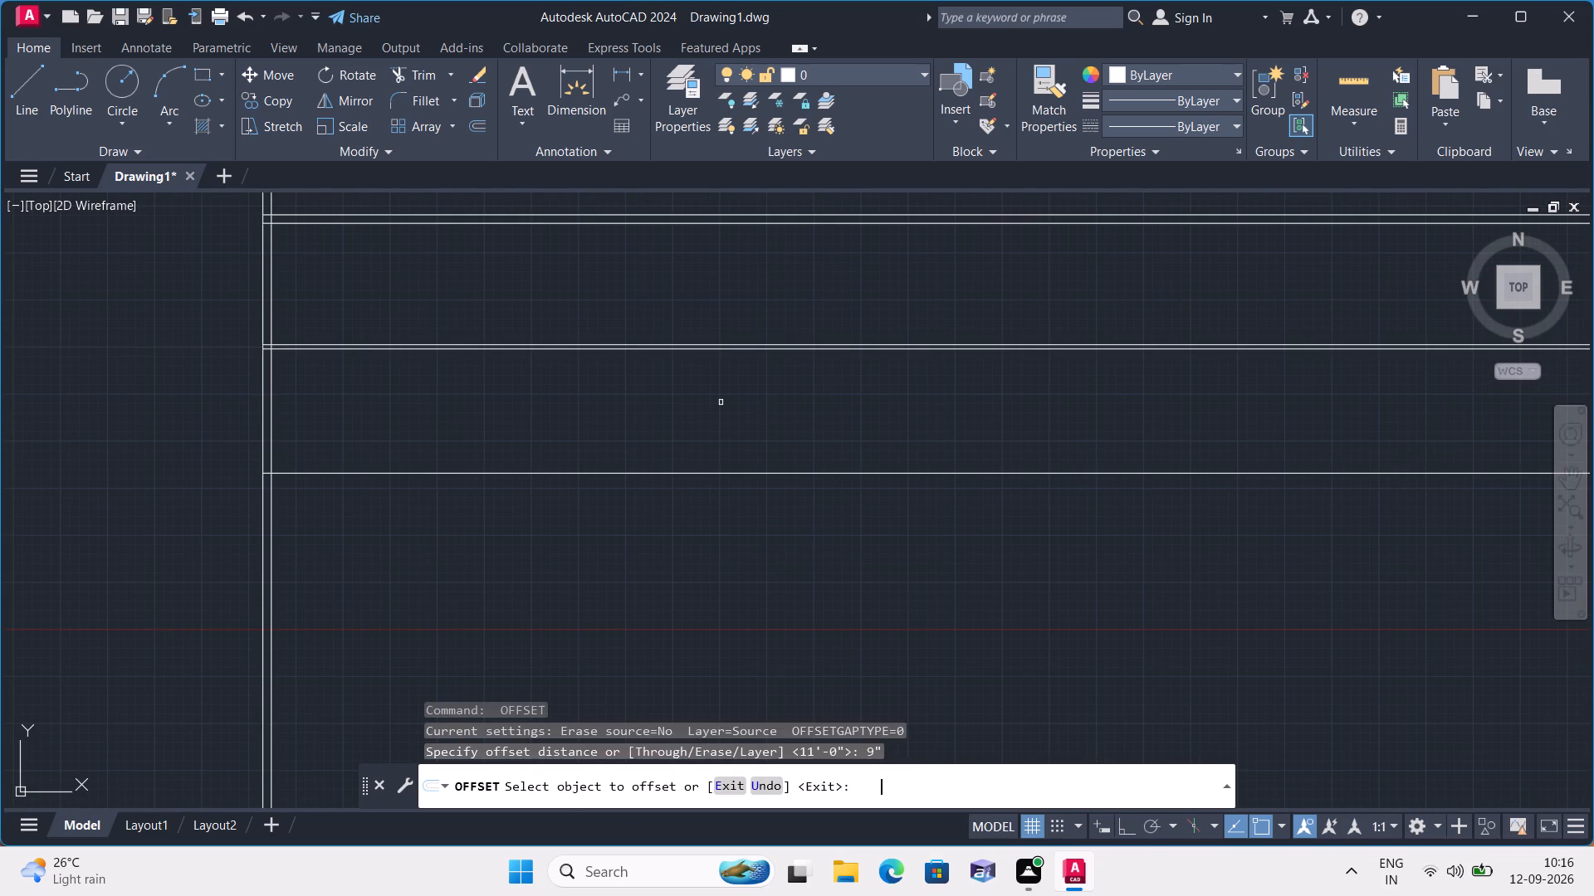
{"action": "left_click", "coordinate": [725, 475]}
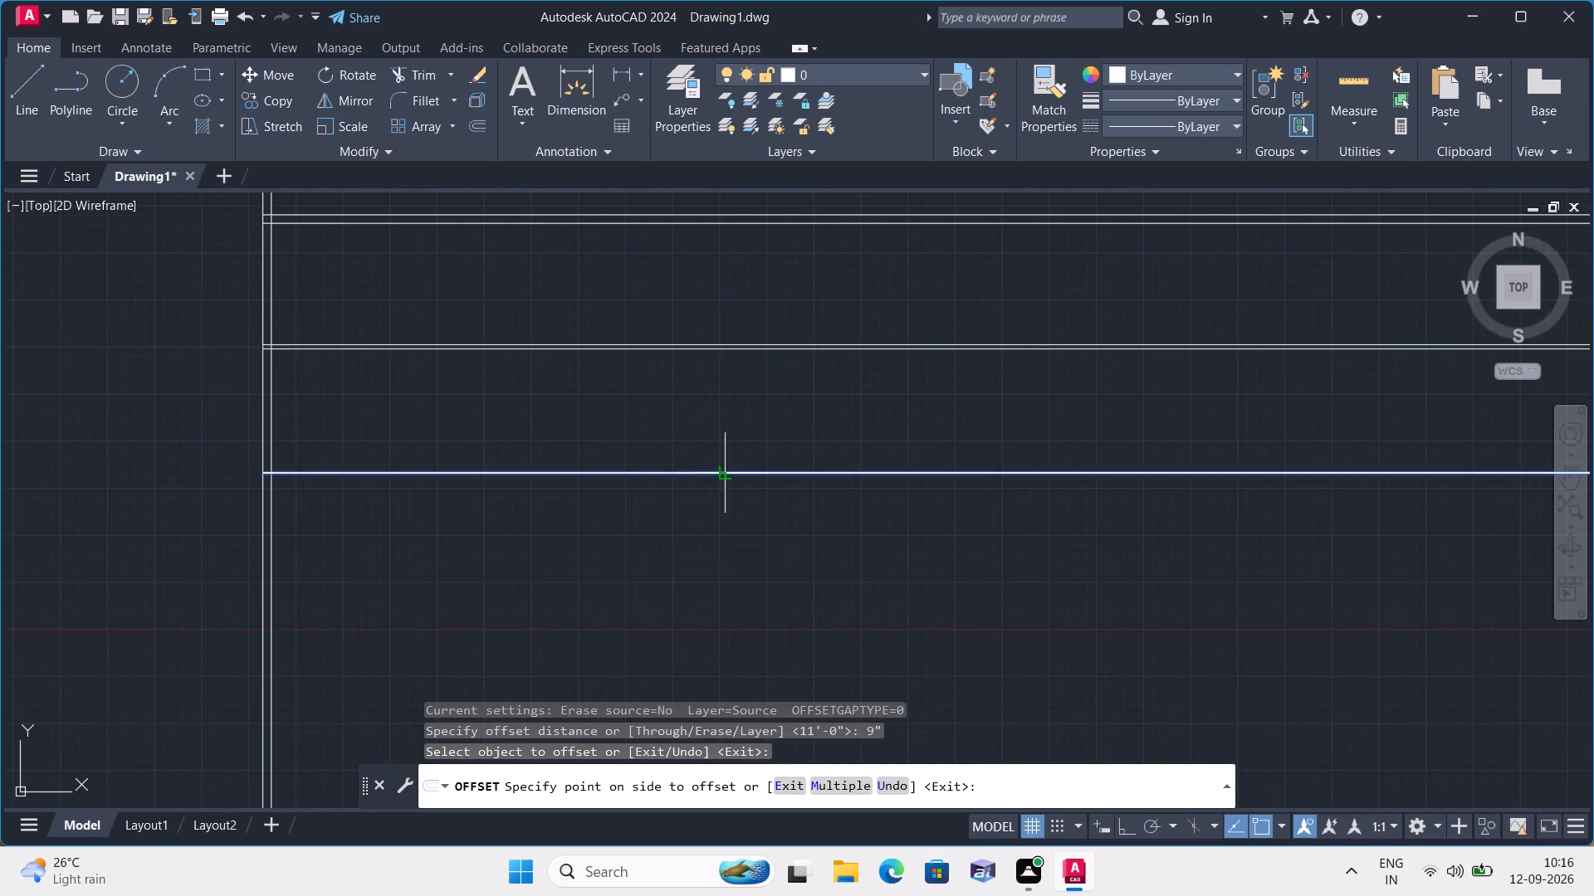
{"action": "left_click", "coordinate": [737, 530]}
{"action": "key", "text": "space"}
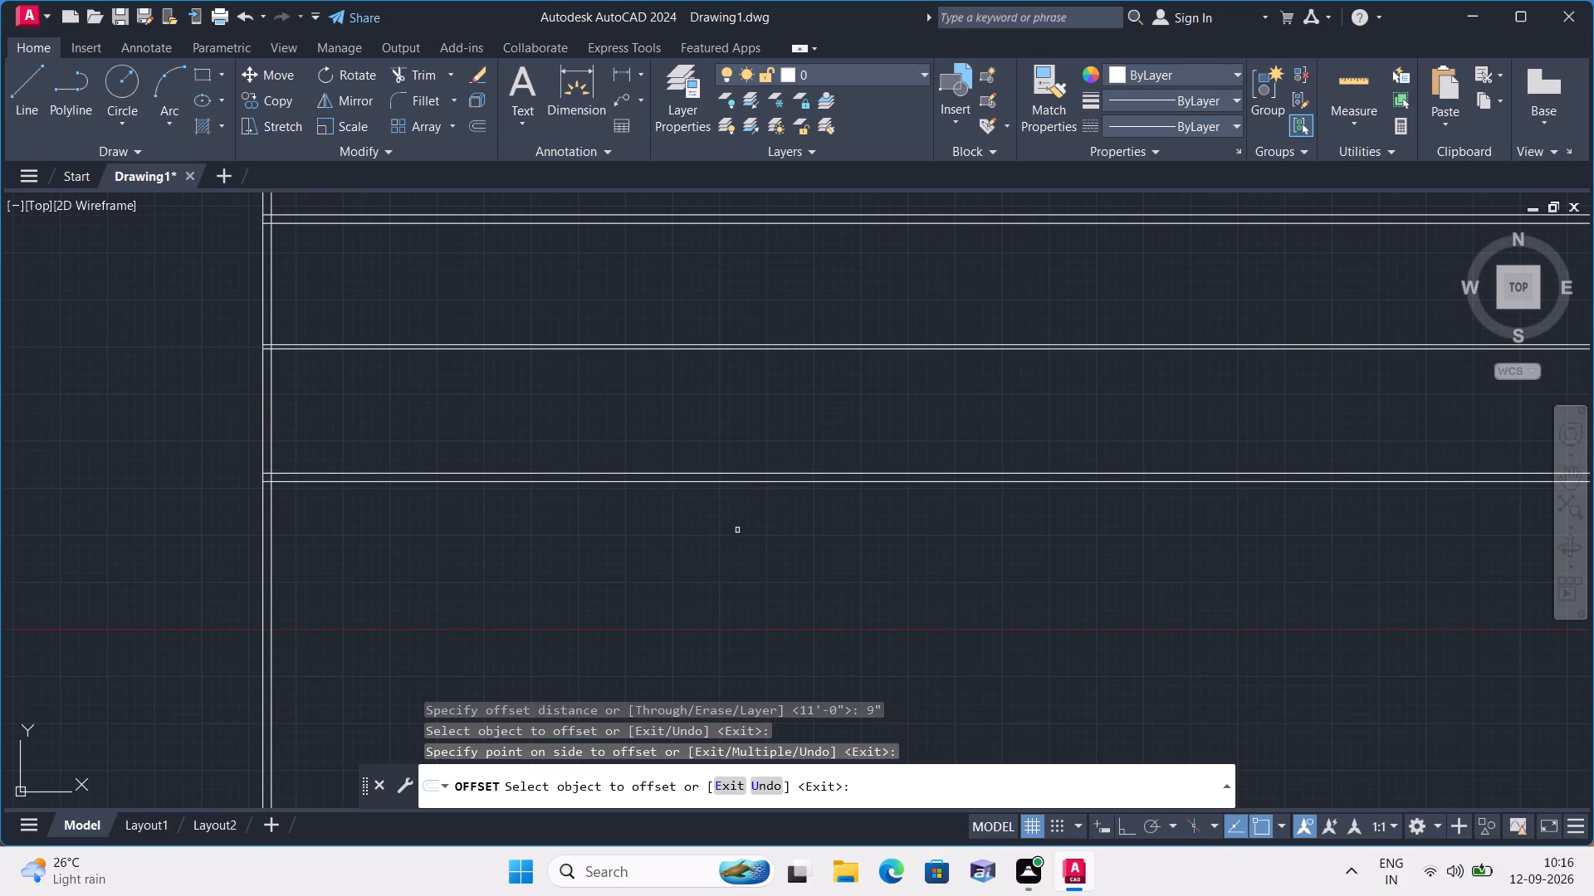
Start another Offset to continue laying out the floor plan's walls.
{"action": "key", "text": "space"}
{"action": "scroll", "coordinate": [639, 507], "scroll_direction": "down", "scroll_amount": 3}
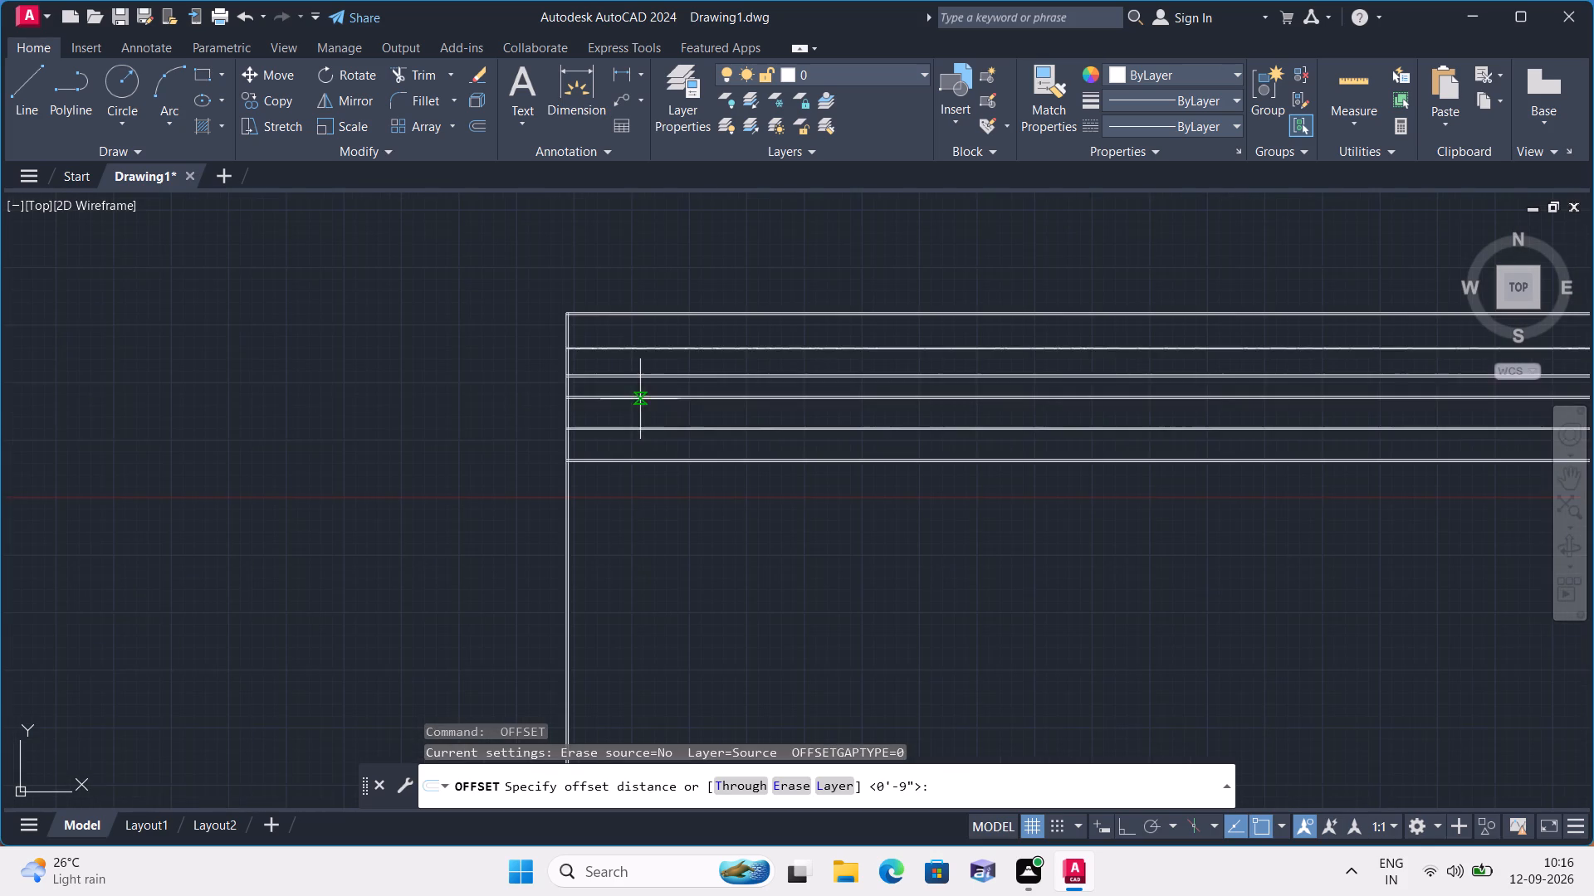
{"action": "scroll", "coordinate": [642, 338], "scroll_direction": "down", "scroll_amount": 1}
{"action": "scroll", "coordinate": [642, 338], "scroll_direction": "up", "scroll_amount": 1}
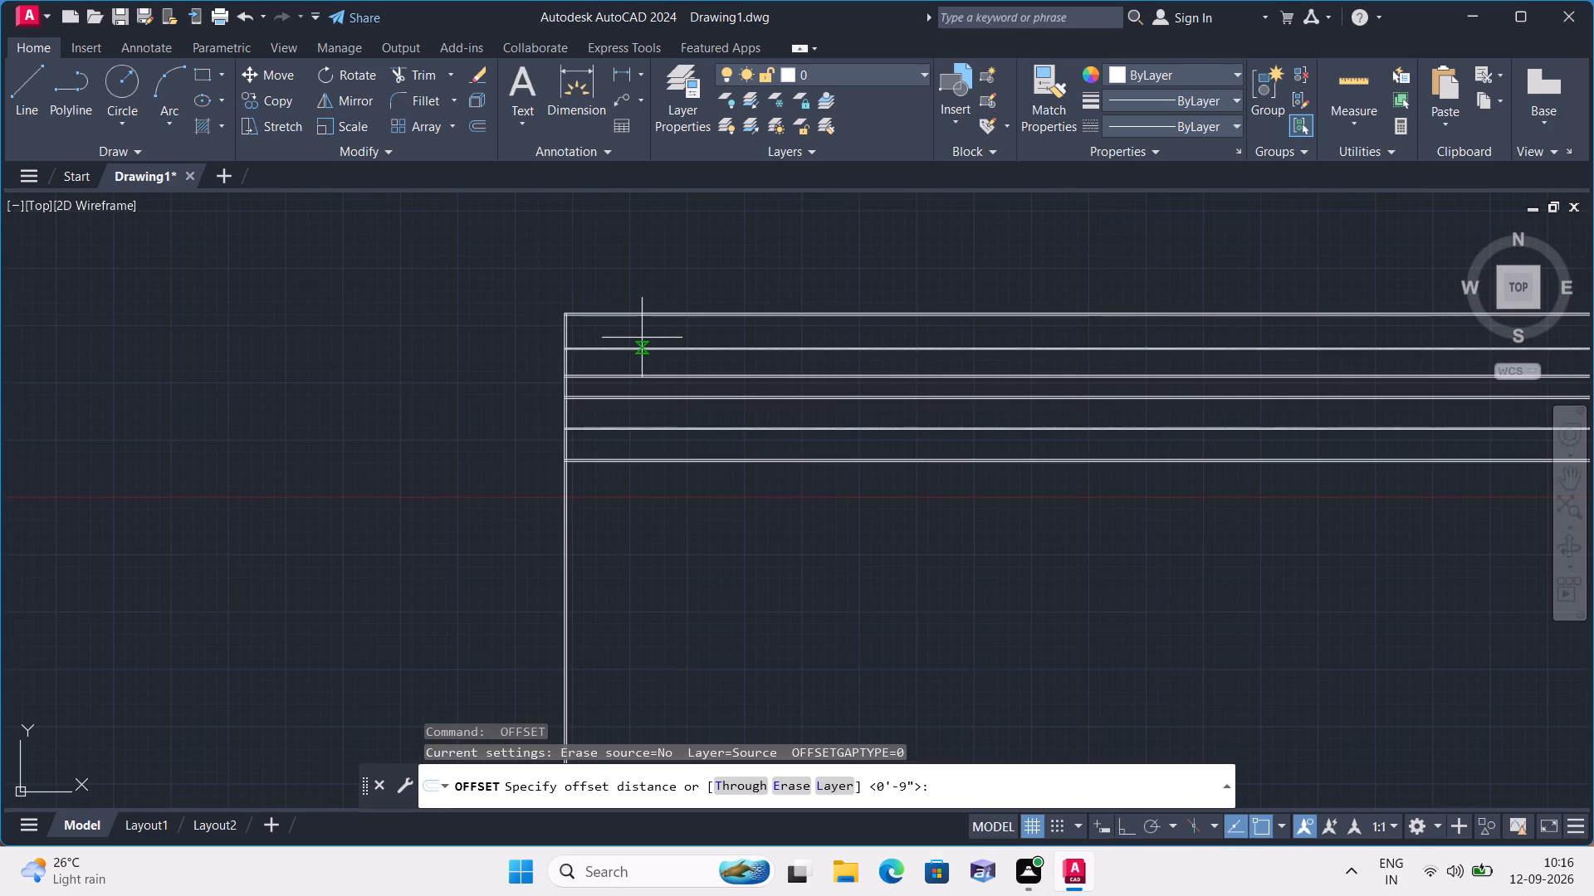
{"action": "scroll", "coordinate": [647, 348], "scroll_direction": "up", "scroll_amount": 1}
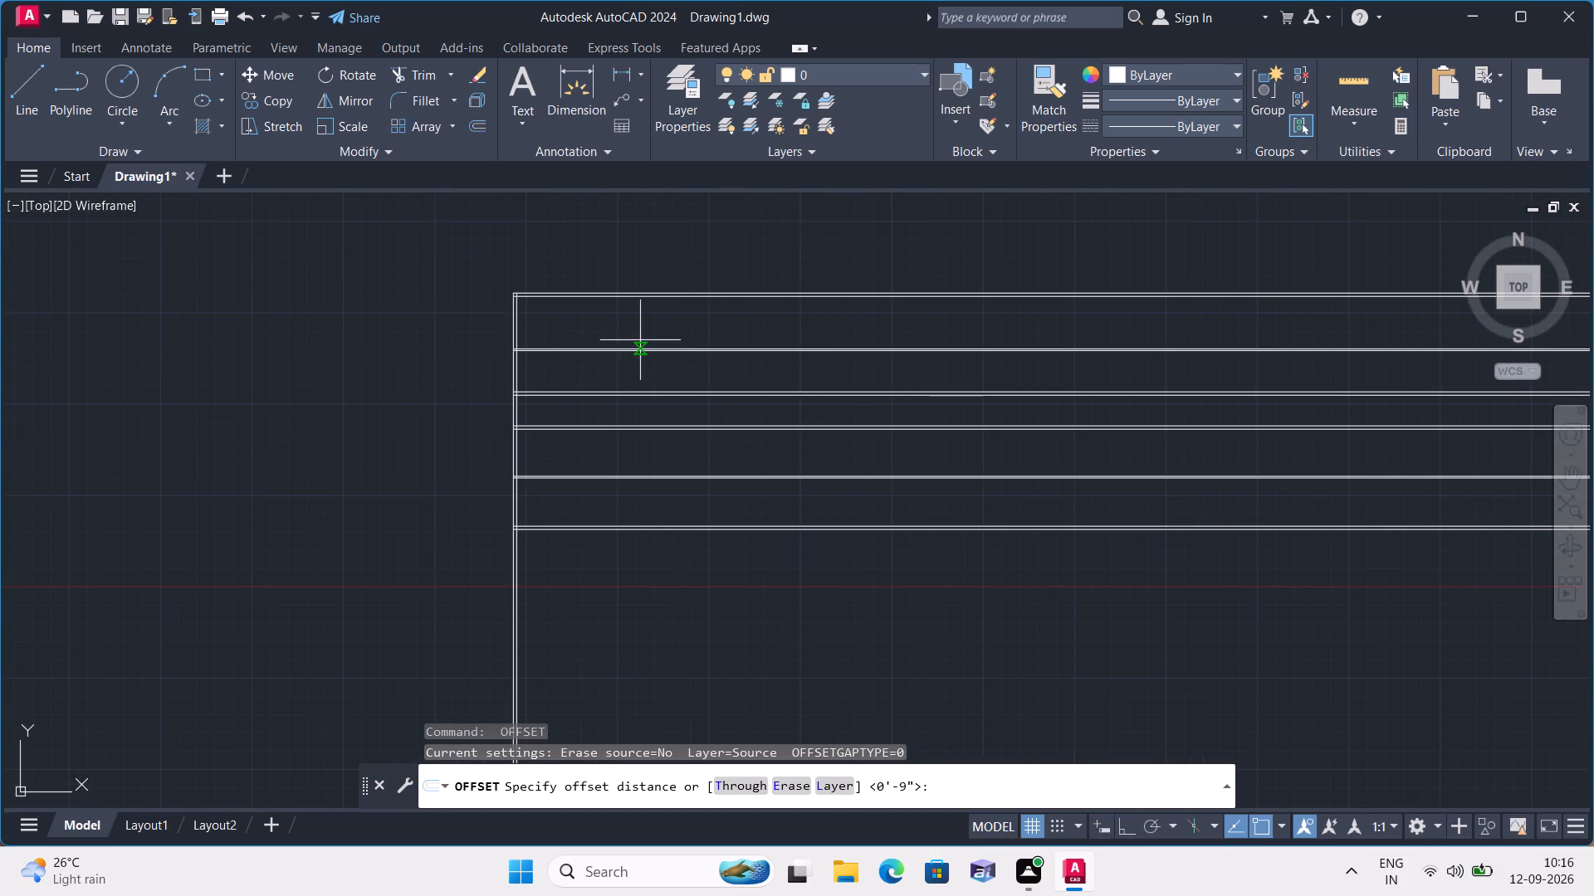
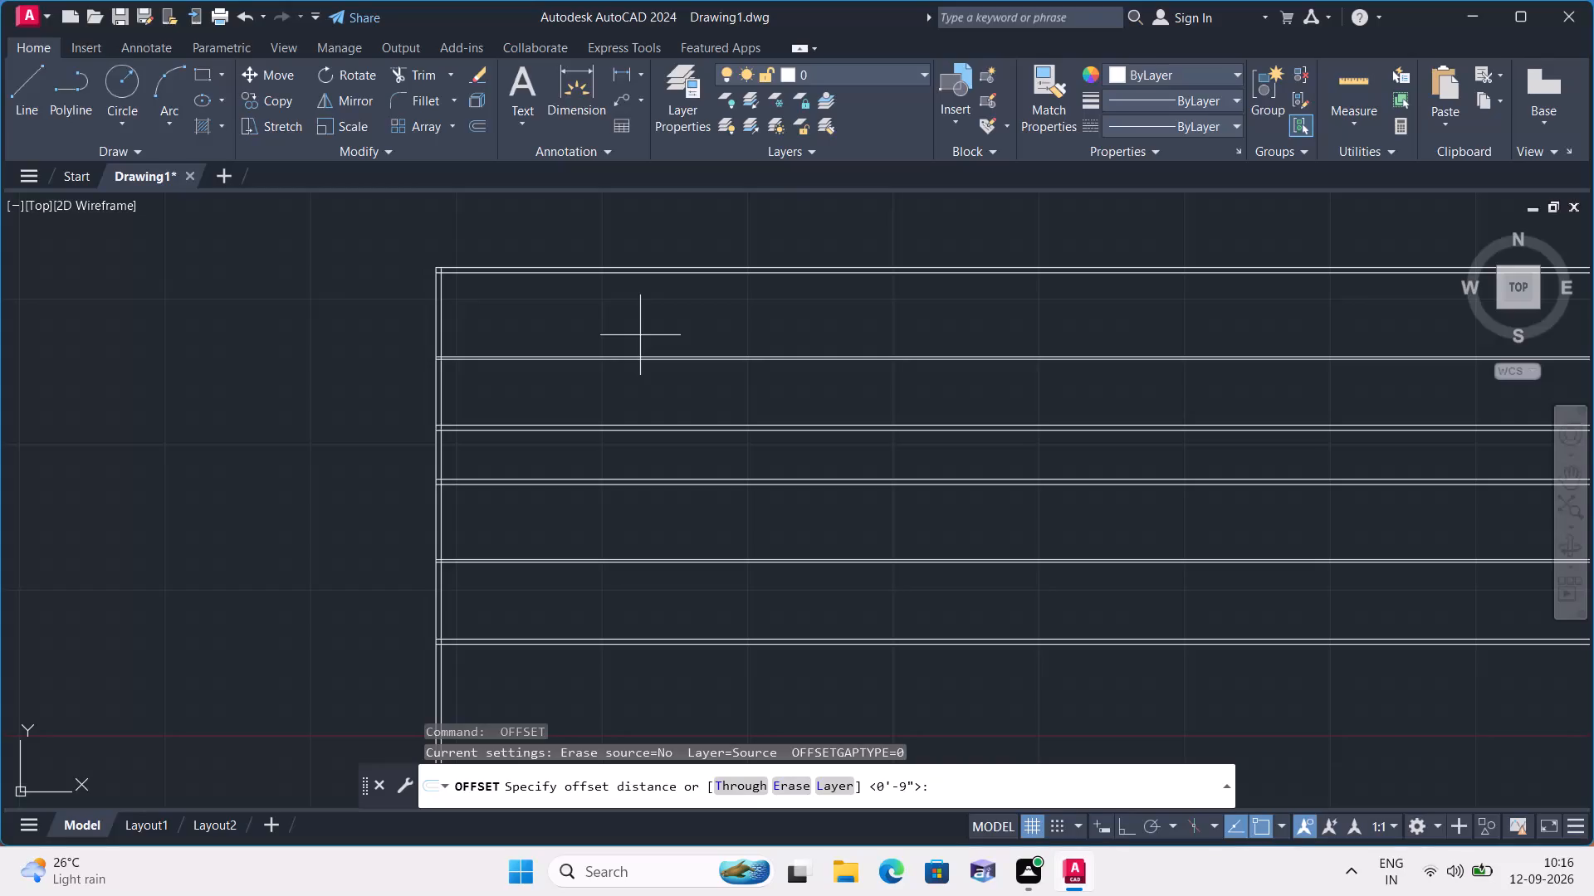
Offset the inner line of the left exterior wall 12' to the right to place the first vertical partition.
{"action": "type", "text": "12'"}
{"action": "key", "text": "space"}
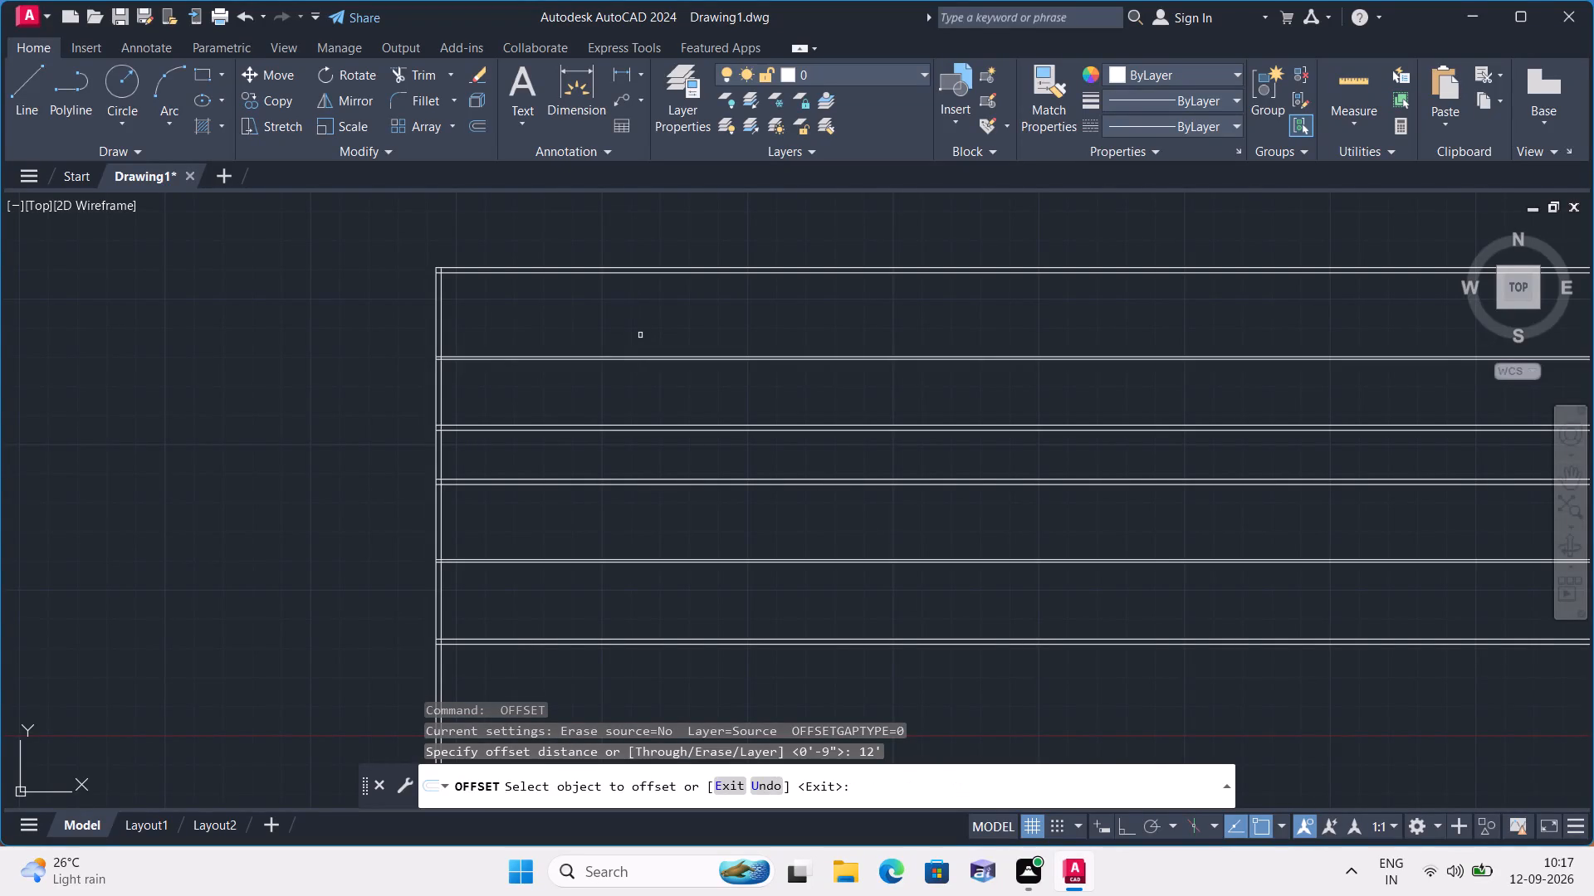
{"action": "left_click", "coordinate": [441, 324]}
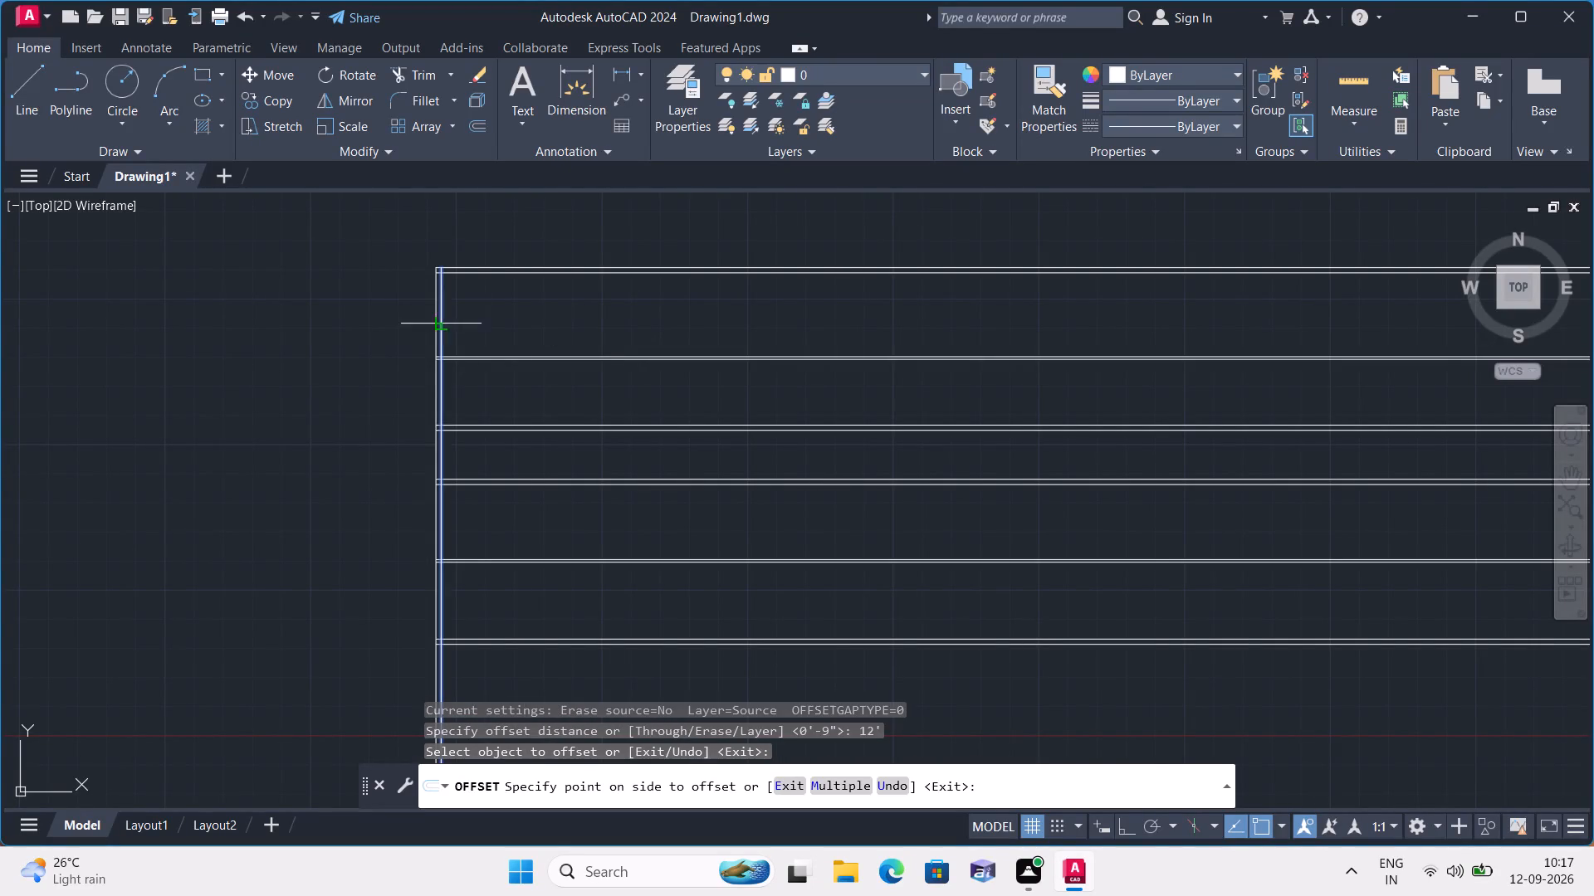
{"action": "left_click", "coordinate": [612, 322]}
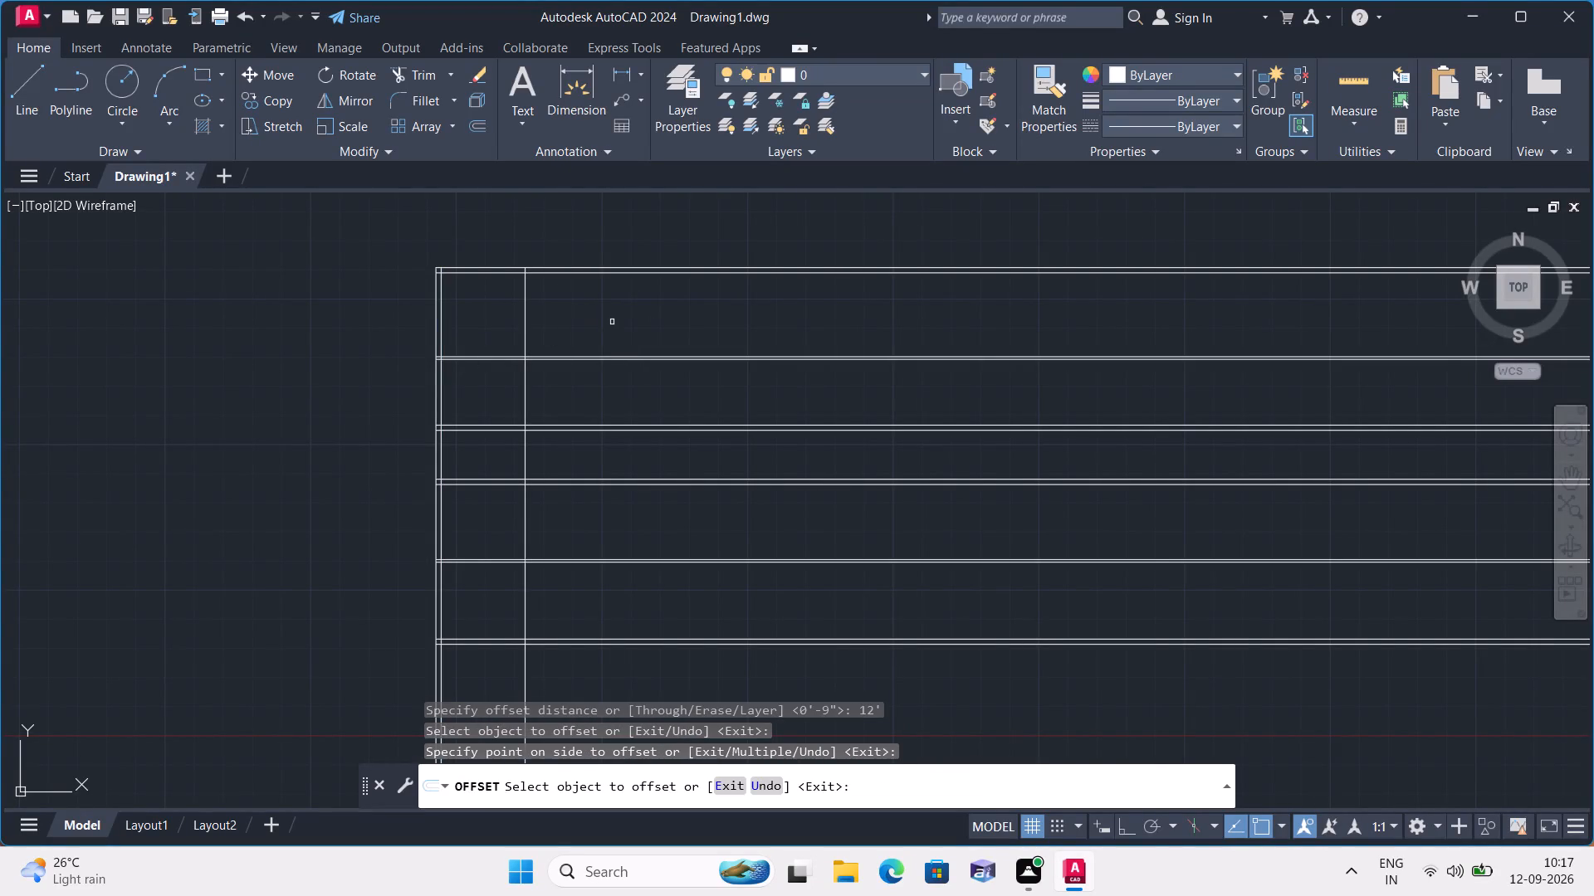
{"action": "key", "text": "space"}
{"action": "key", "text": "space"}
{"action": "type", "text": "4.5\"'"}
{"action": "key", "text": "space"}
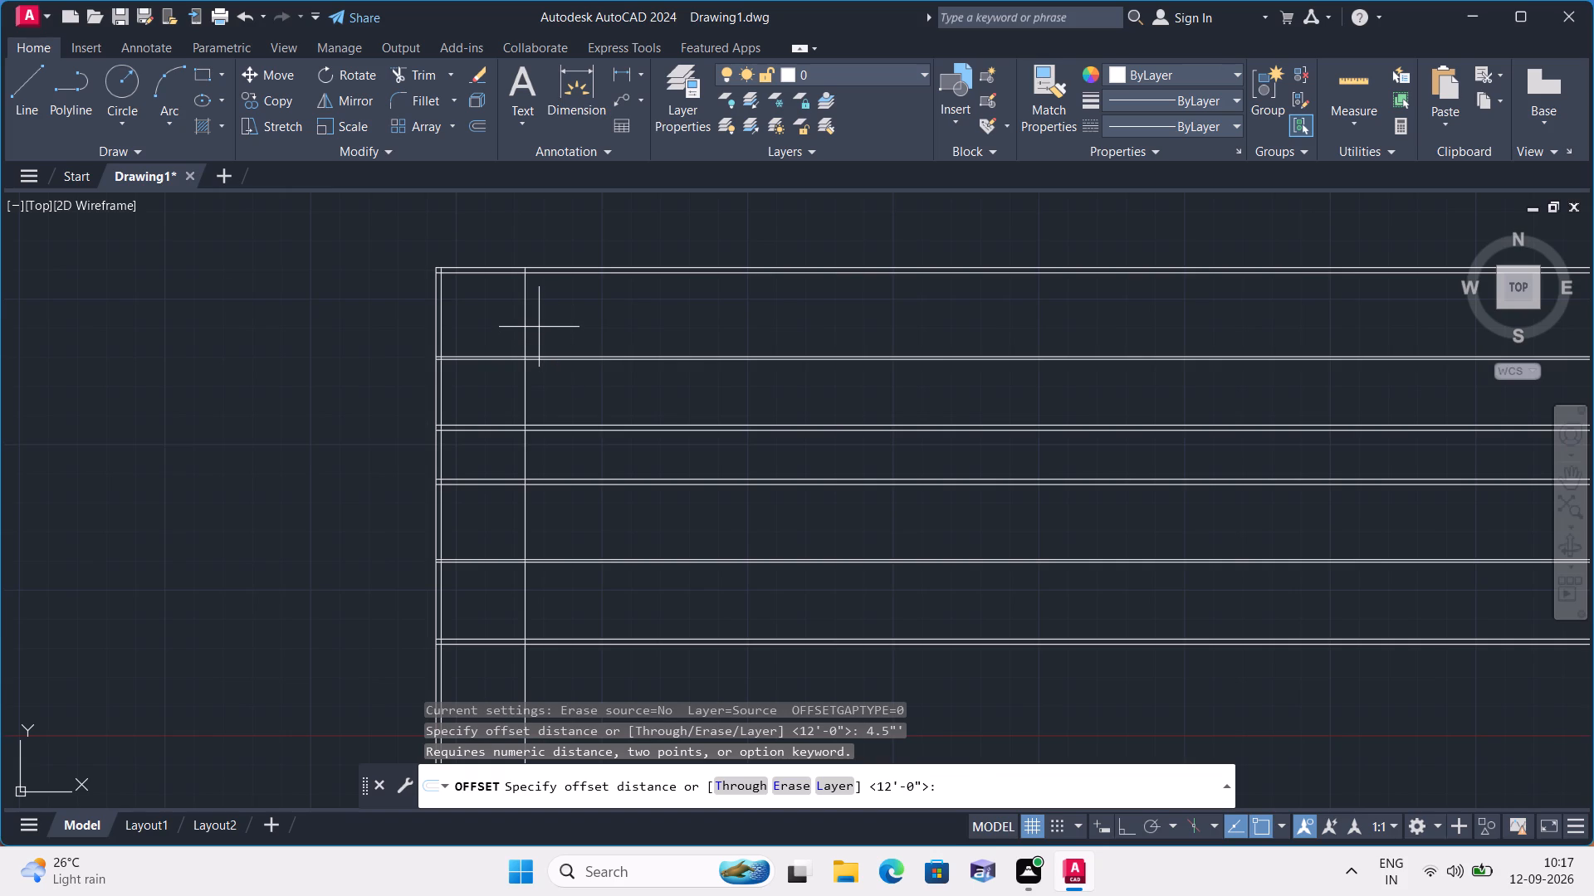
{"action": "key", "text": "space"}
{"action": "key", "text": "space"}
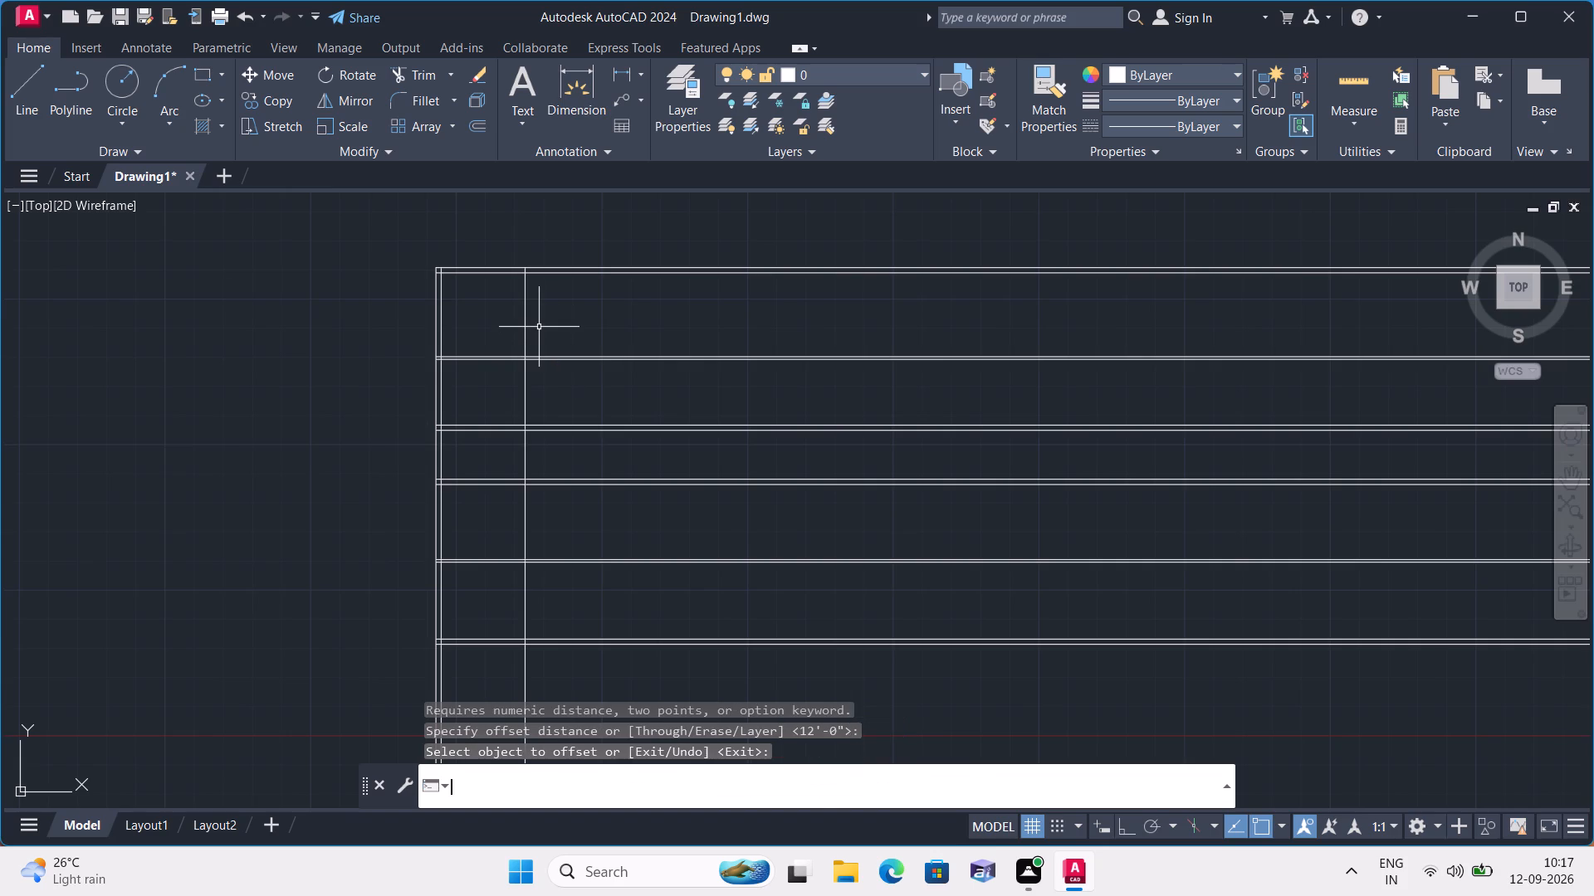
Offset the new vertical line 4.5" to the right to give the first vertical partition its thickness.
{"action": "key", "text": "space"}
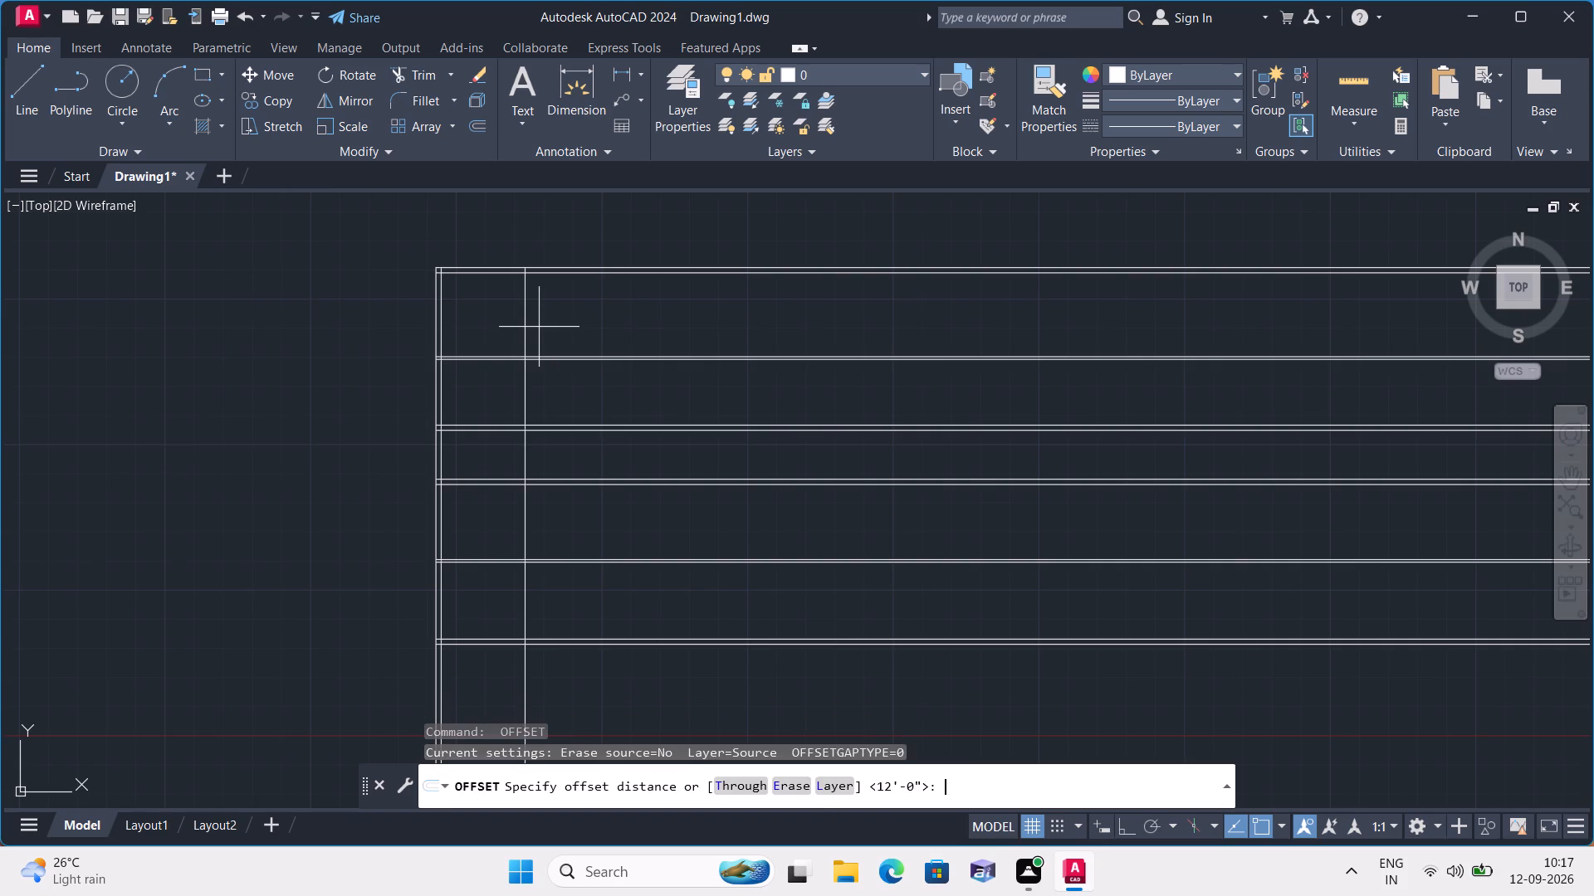
{"action": "type", "text": "4.5"}
{"action": "type", "text": "\""}
{"action": "key", "text": "space"}
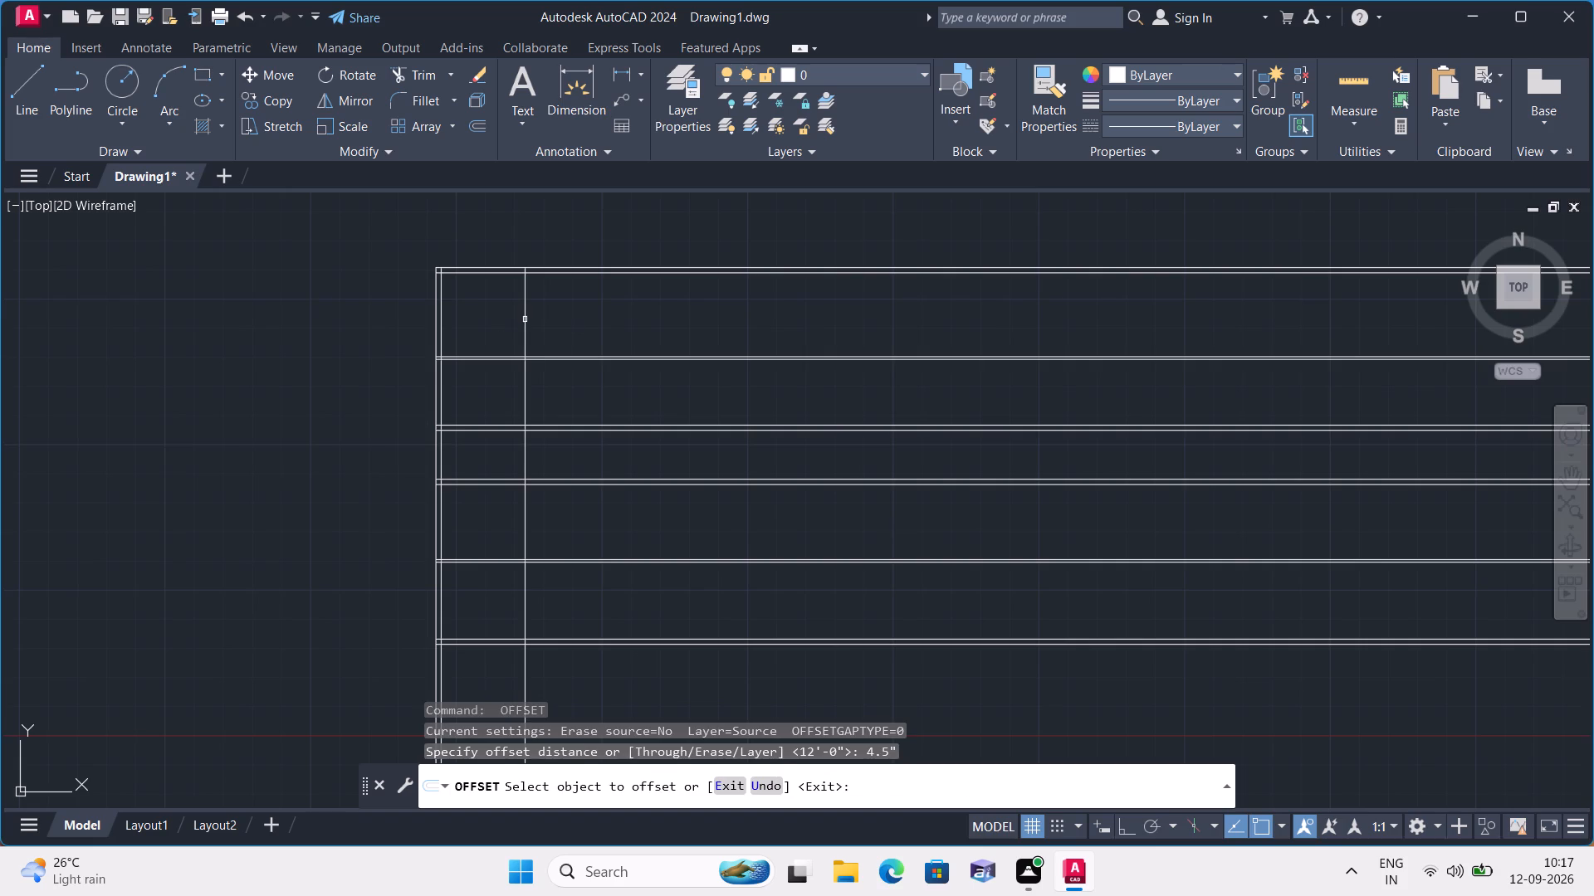
{"action": "left_click", "coordinate": [525, 319]}
{"action": "left_click", "coordinate": [562, 314]}
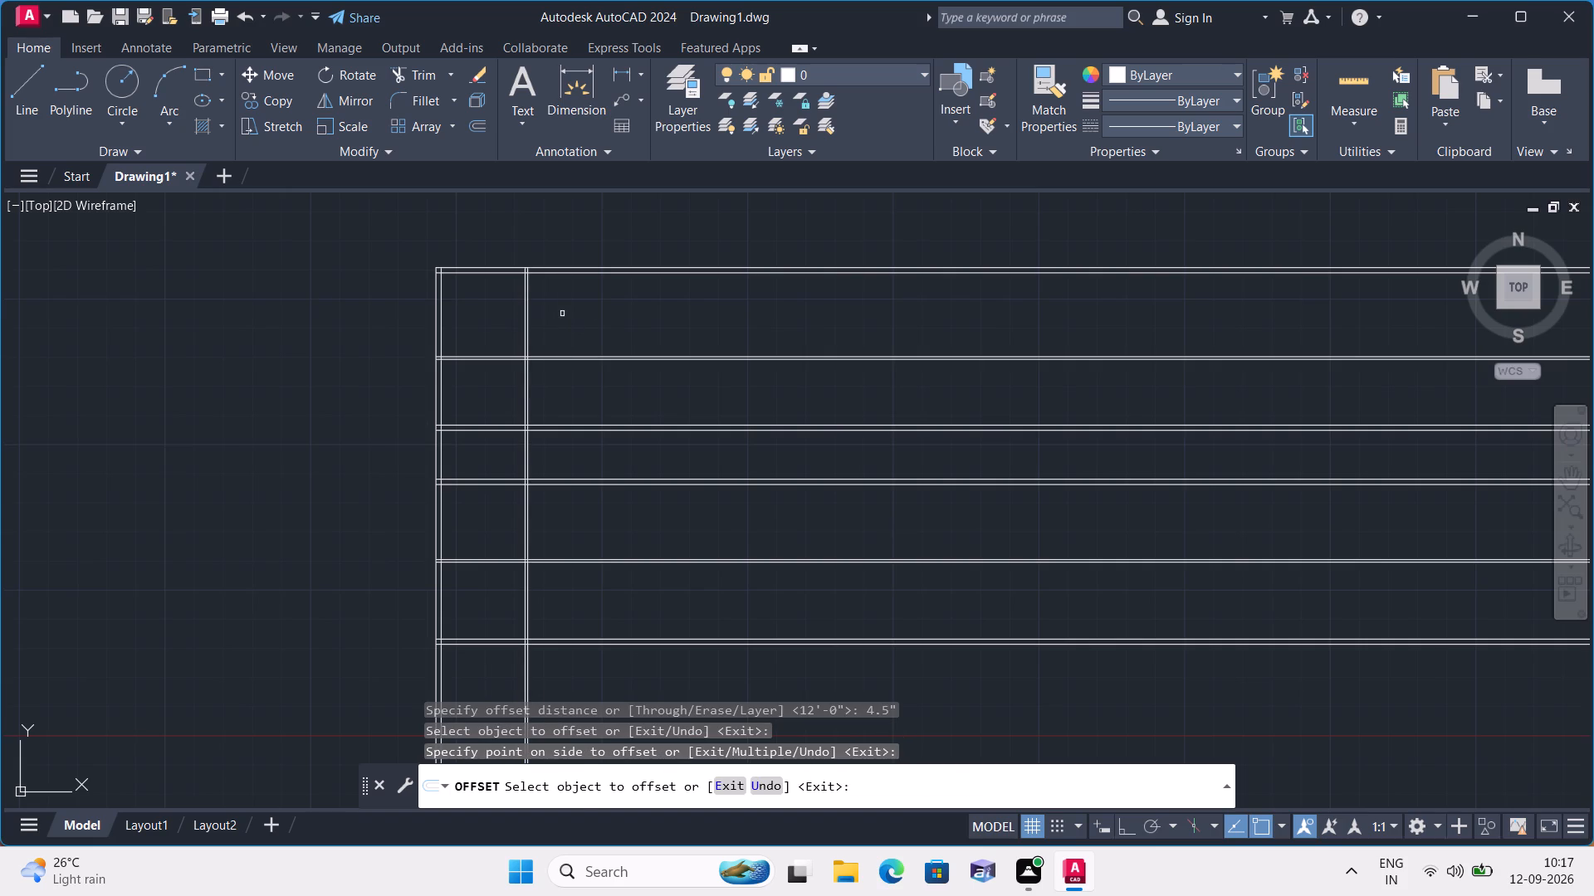
{"action": "key", "text": "space"}
Offset the right line of the first vertical partition 6' to the right to place the second vertical partition.
{"action": "key", "text": "space"}
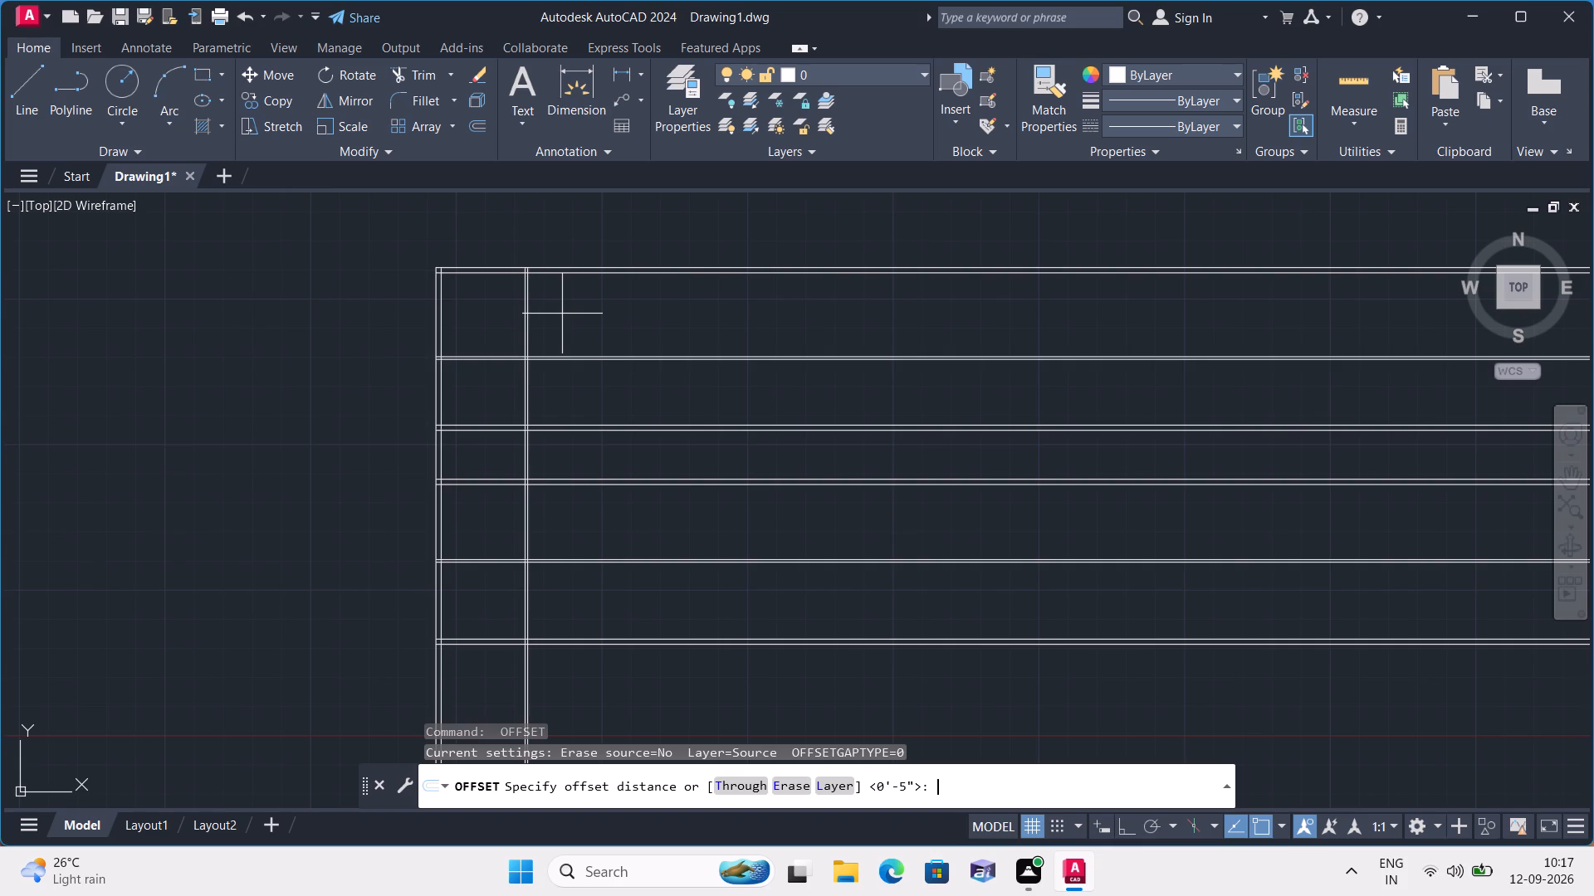
{"action": "key", "text": "6"}
{"action": "type", "text": "'"}
{"action": "key", "text": "space"}
{"action": "scroll", "coordinate": [488, 305], "scroll_direction": "up", "scroll_amount": 2}
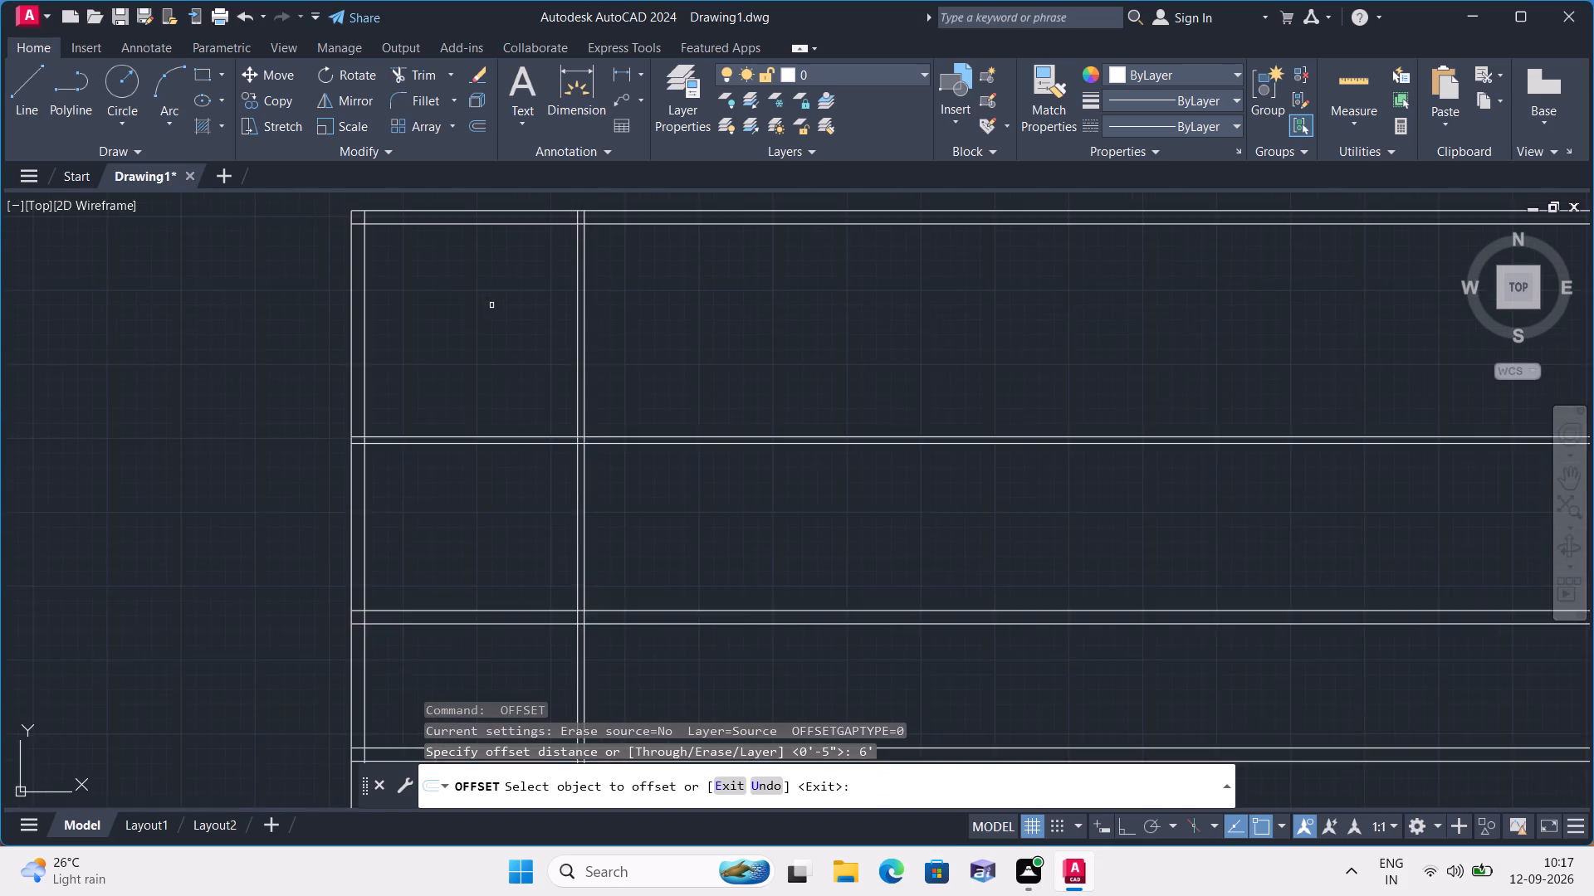
{"action": "scroll", "coordinate": [491, 305], "scroll_direction": "up", "scroll_amount": 1}
{"action": "left_click", "coordinate": [640, 369]}
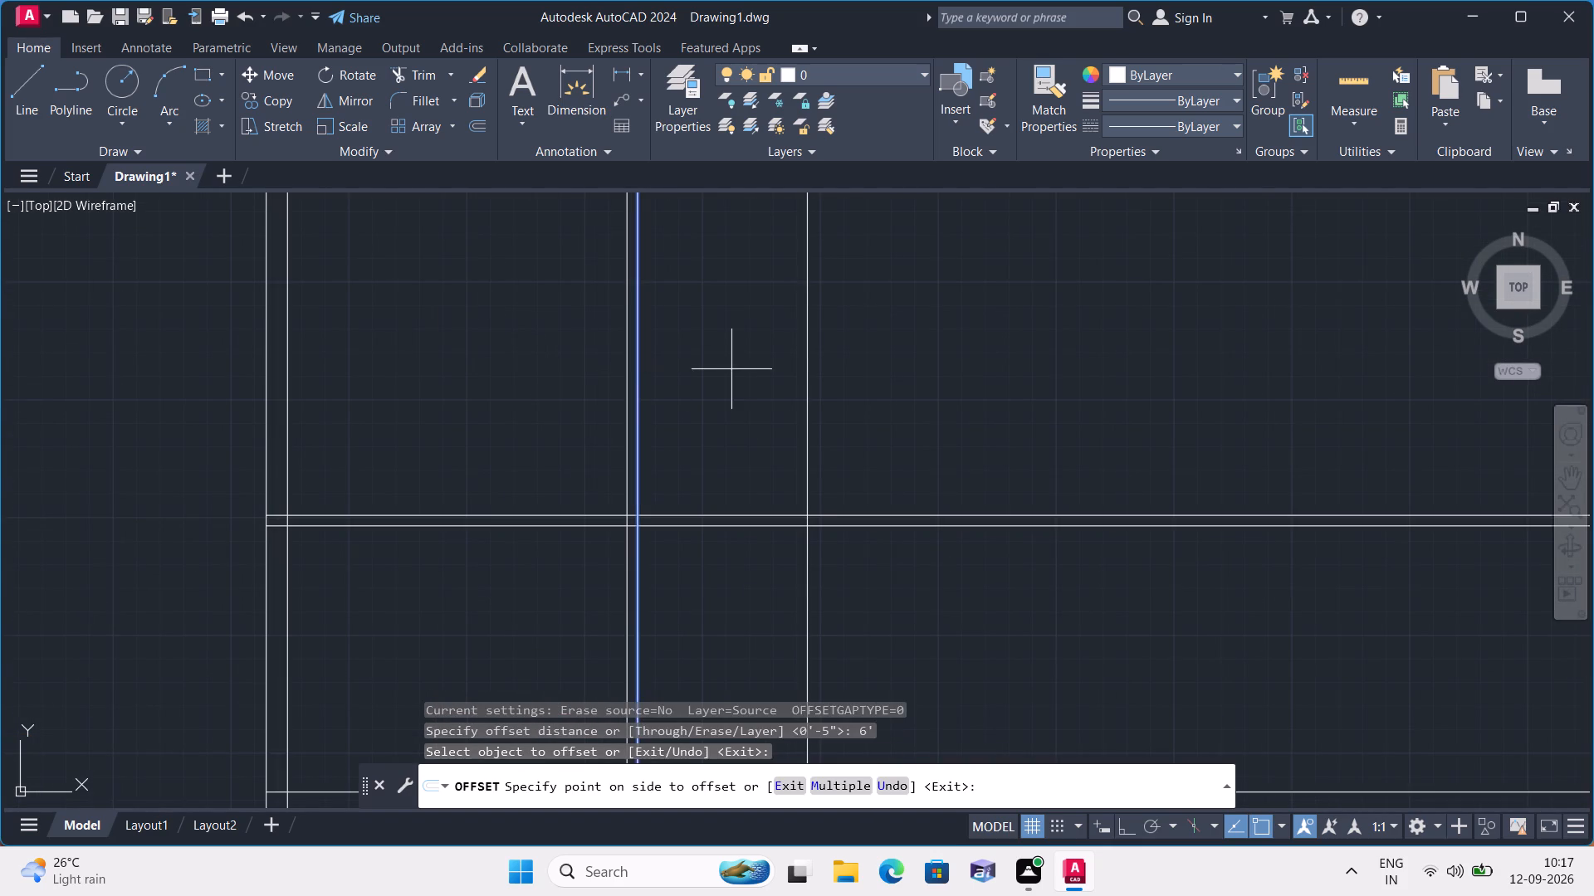
{"action": "left_click", "coordinate": [731, 369]}
{"action": "scroll", "coordinate": [731, 369], "scroll_direction": "down", "scroll_amount": 1}
{"action": "key", "text": "space"}
Offset the newest vertical line 4.5" to the right to complete the second vertical partition.
{"action": "key", "text": "space"}
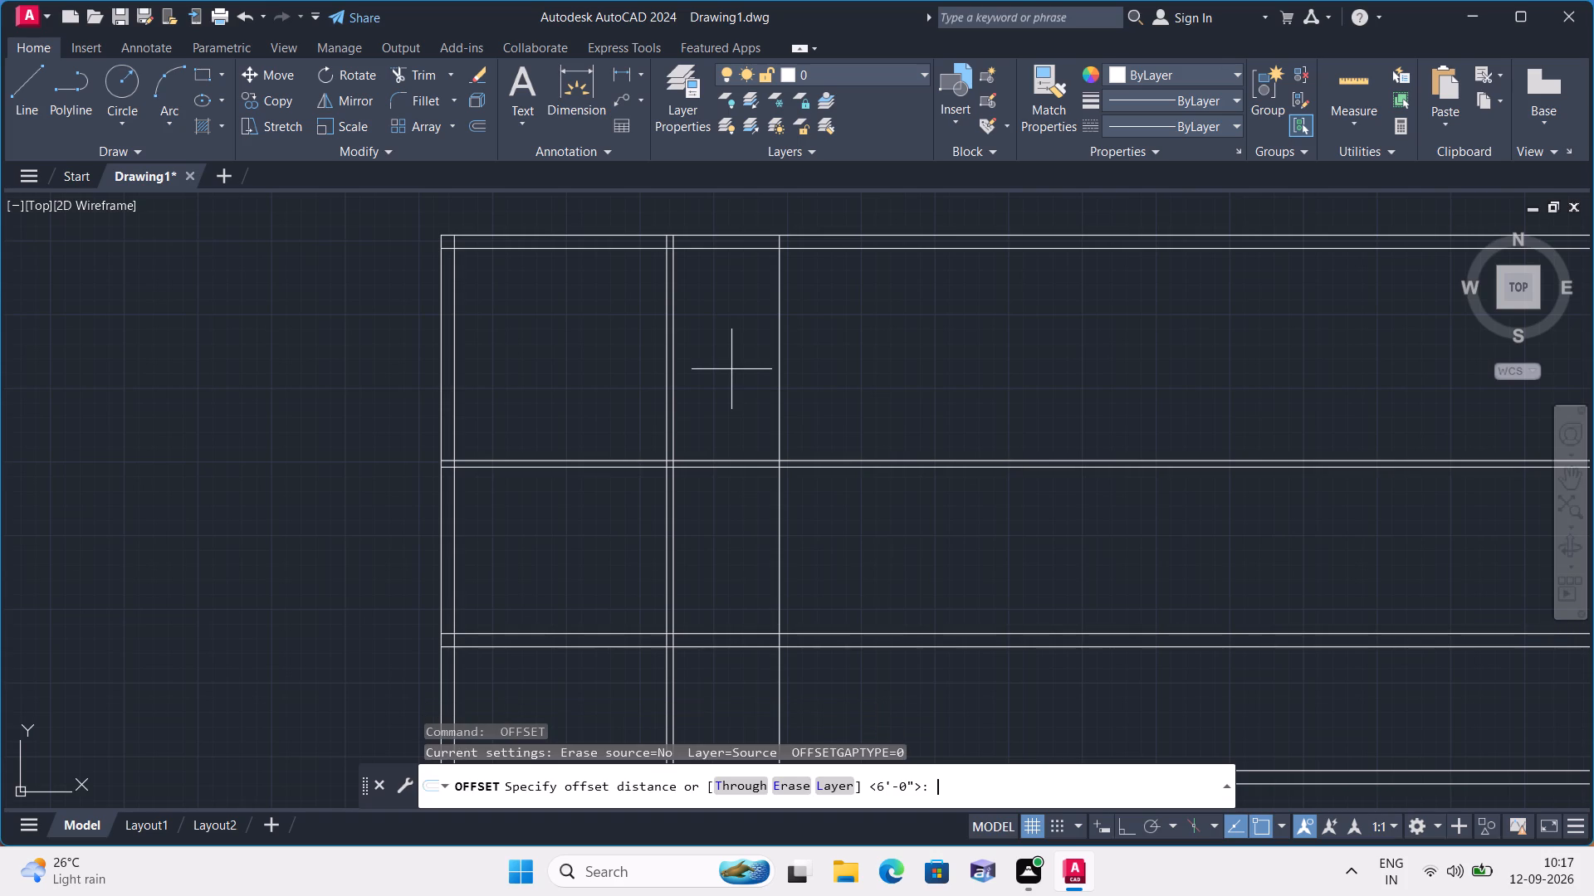
{"action": "type", "text": "4.5\""}
{"action": "key", "text": "space"}
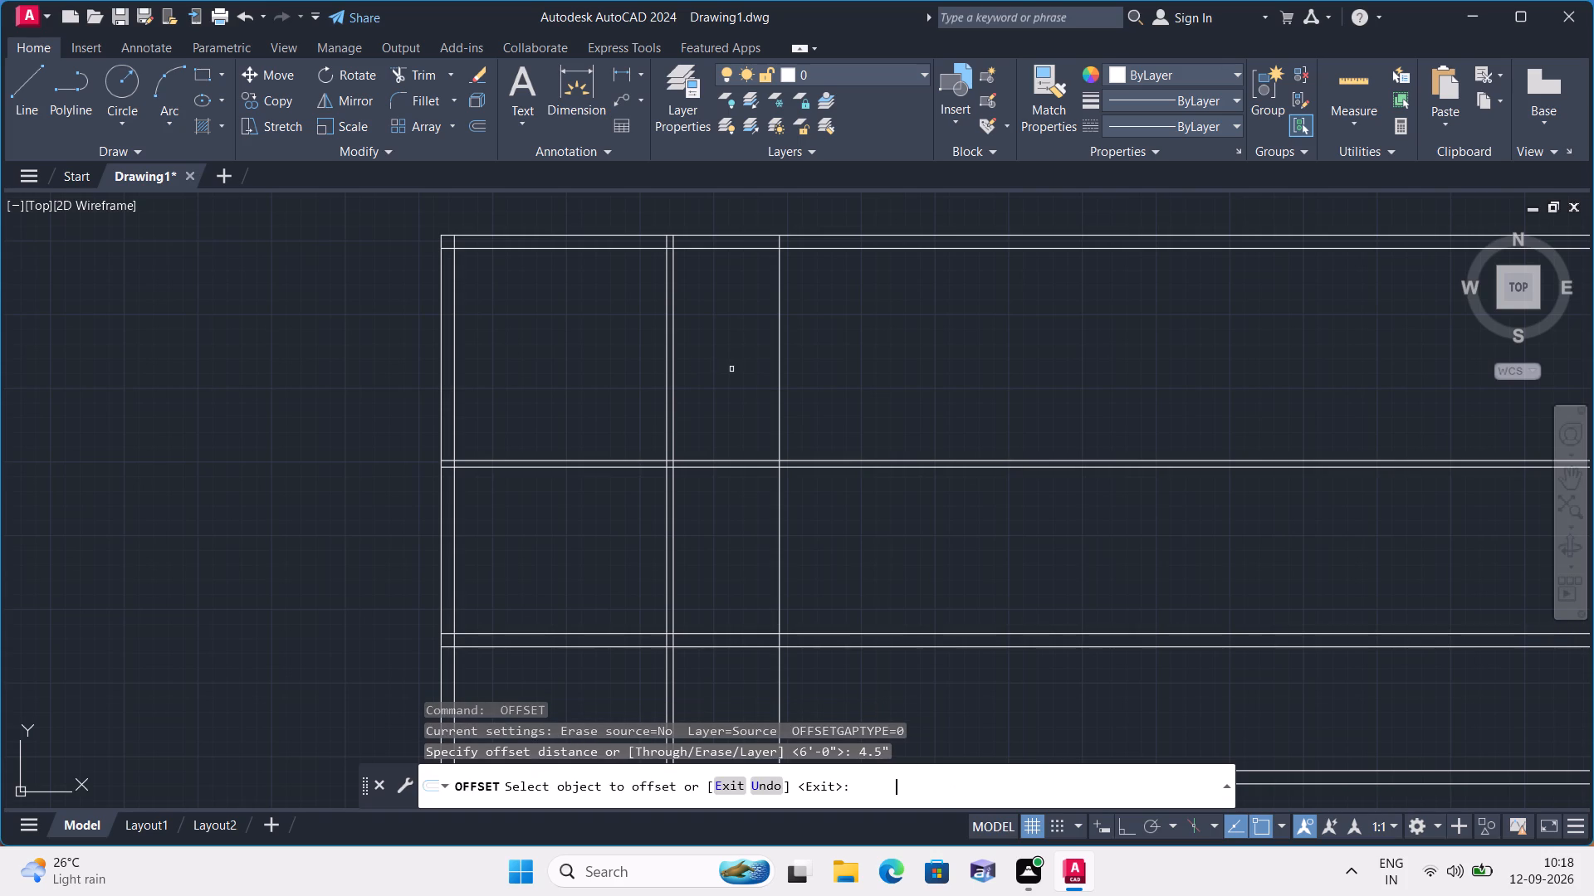
{"action": "left_click", "coordinate": [783, 395]}
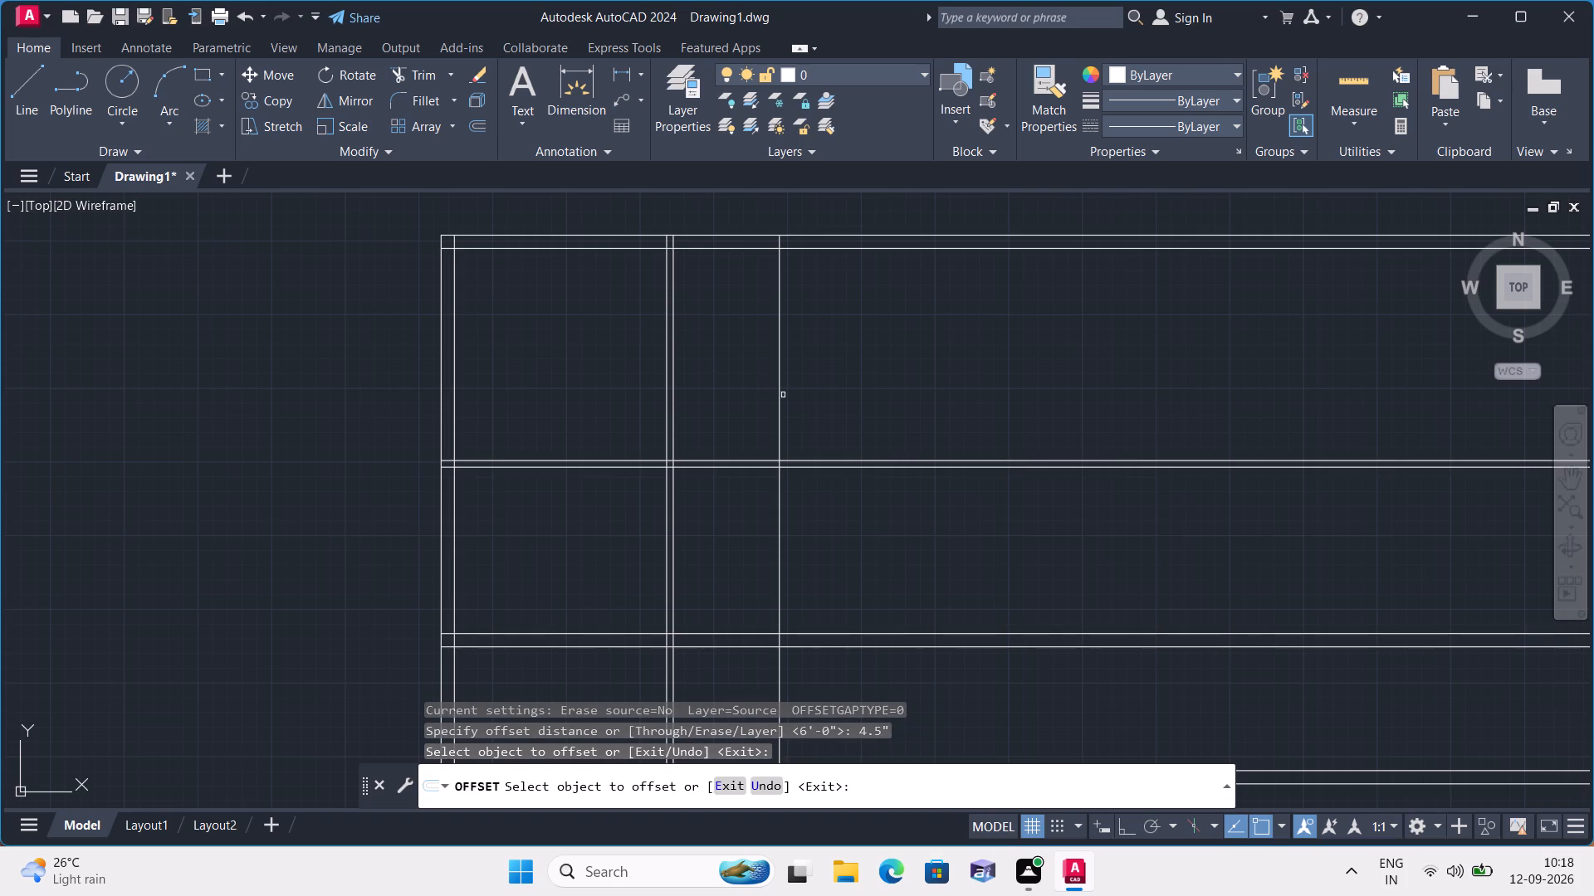
{"action": "left_click", "coordinate": [780, 404]}
{"action": "left_click", "coordinate": [861, 382]}
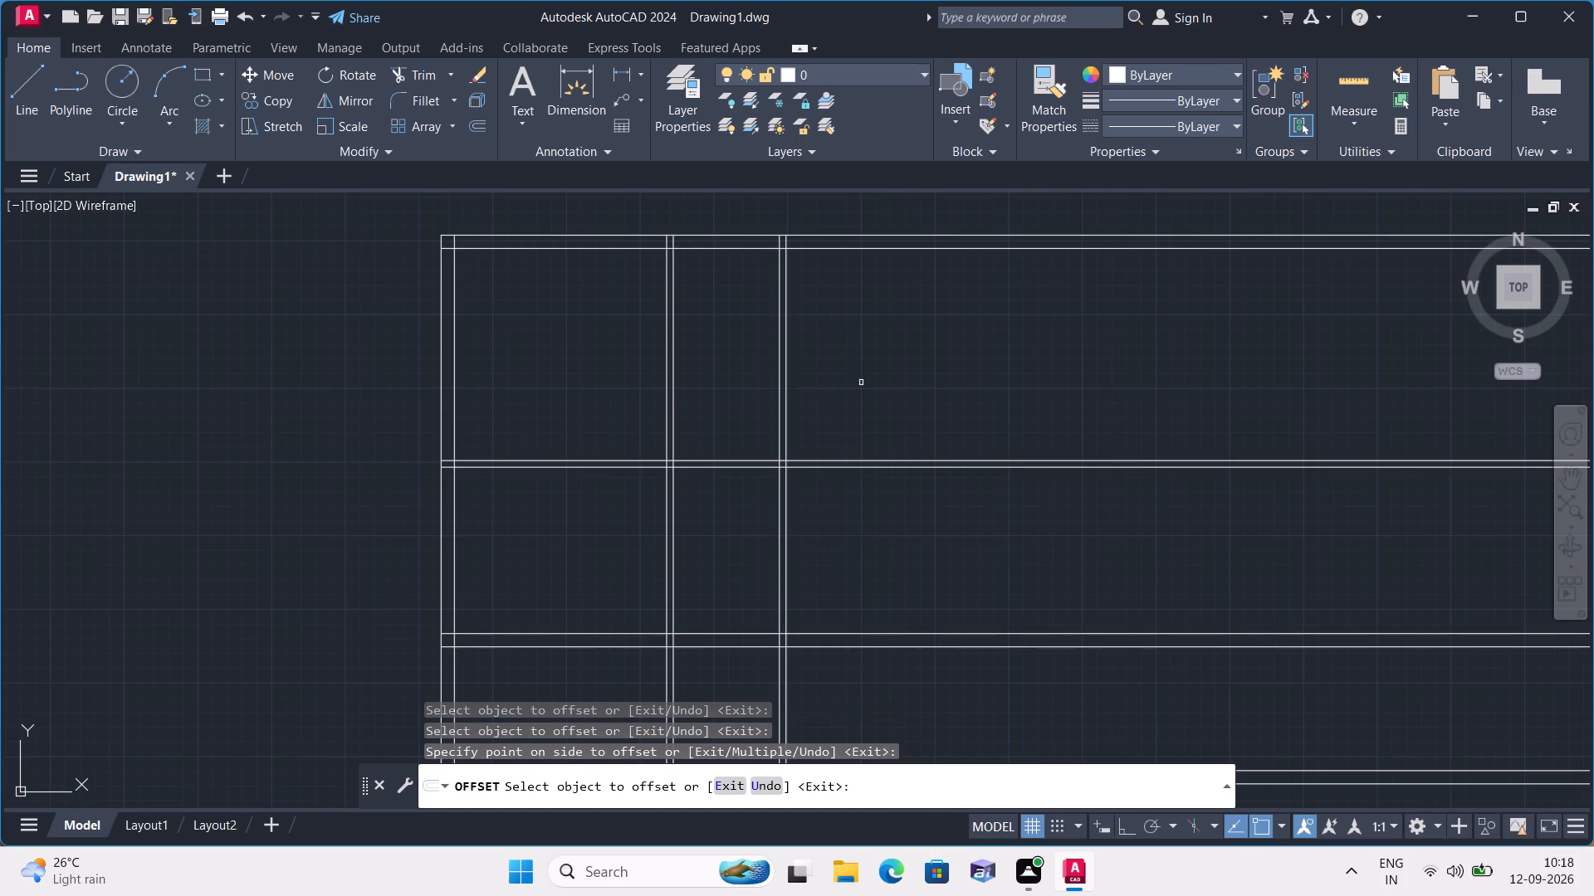
{"action": "key", "text": "space"}
Offset the right line of the second vertical partition 6' to the right to place the third vertical partition.
{"action": "key", "text": "space"}
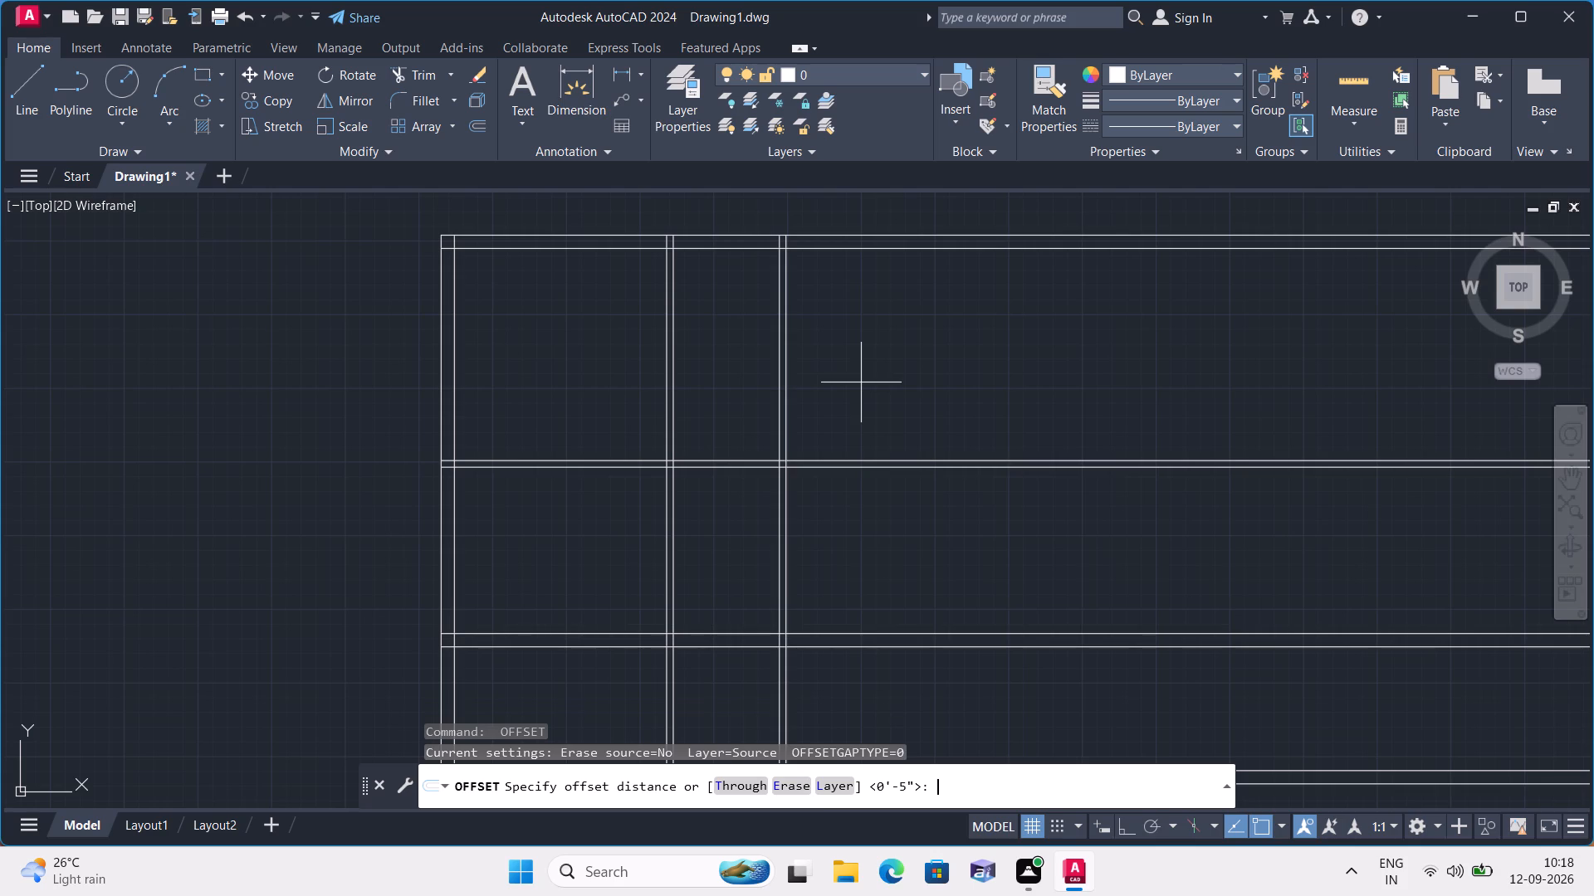
{"action": "type", "text": "6'"}
{"action": "key", "text": "space"}
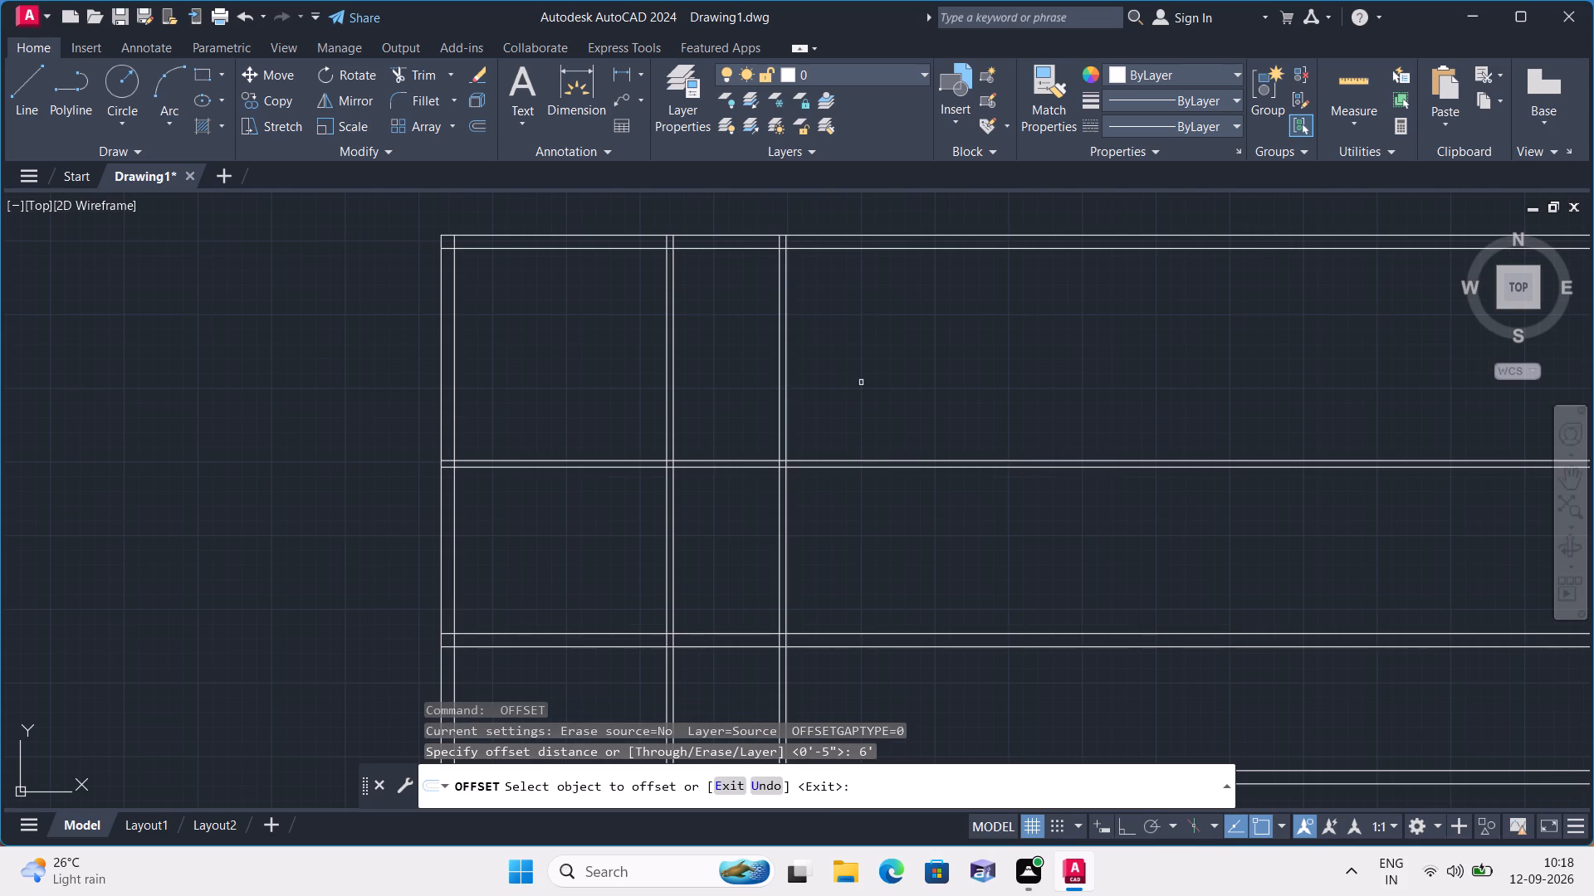
{"action": "scroll", "coordinate": [784, 389], "scroll_direction": "up", "scroll_amount": 1}
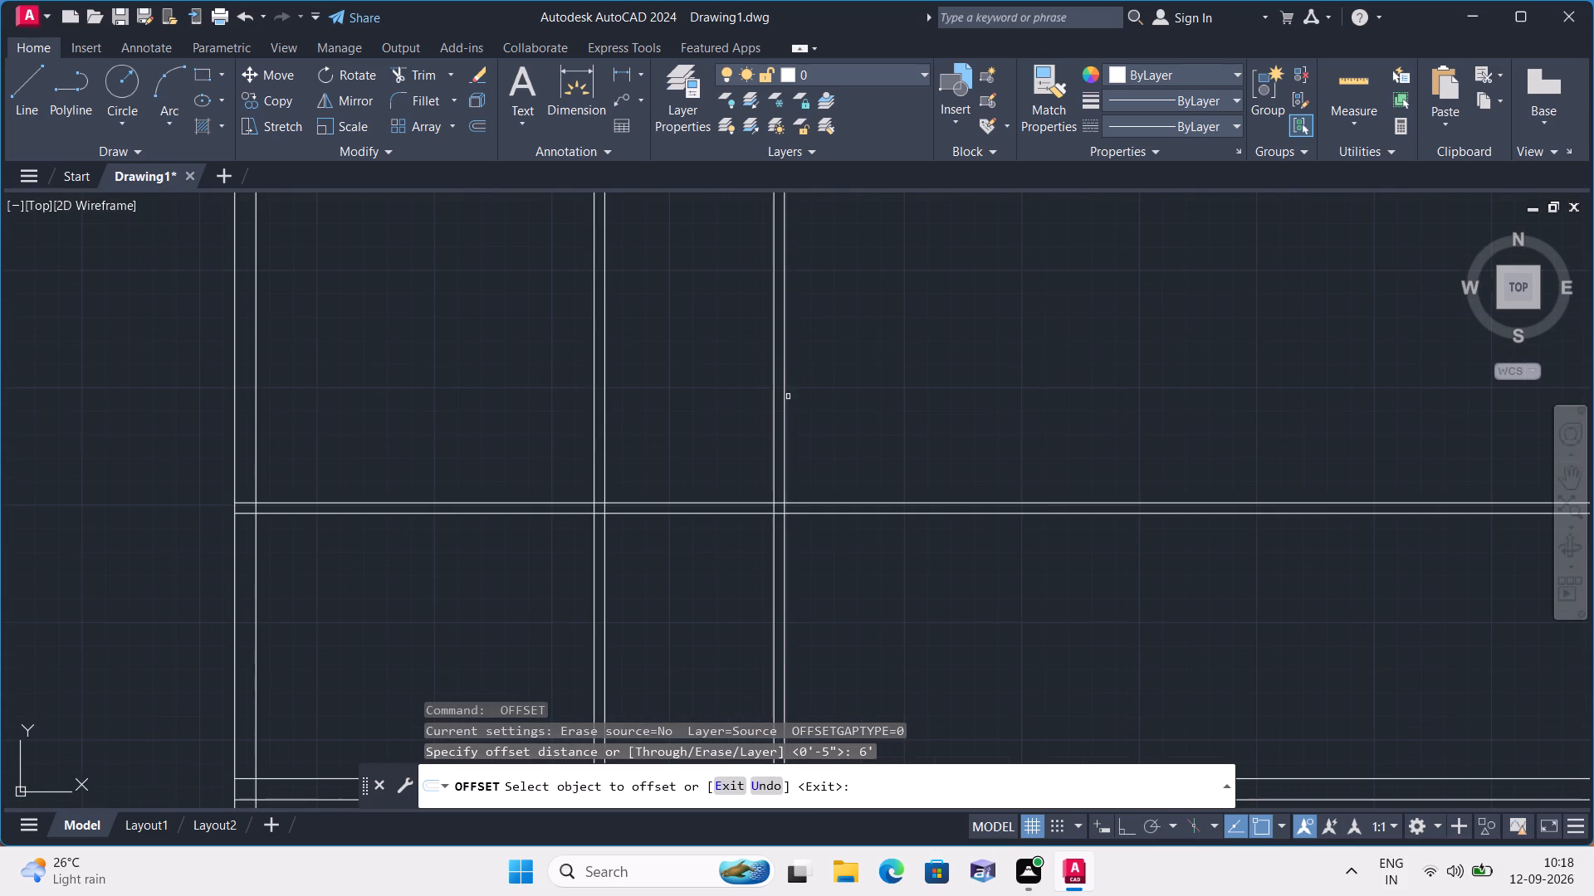
{"action": "left_click", "coordinate": [787, 398]}
{"action": "left_click", "coordinate": [821, 400]}
{"action": "key", "text": "space"}
Offset the newest vertical line 4.5" to the right to complete the third vertical partition.
{"action": "key", "text": "space"}
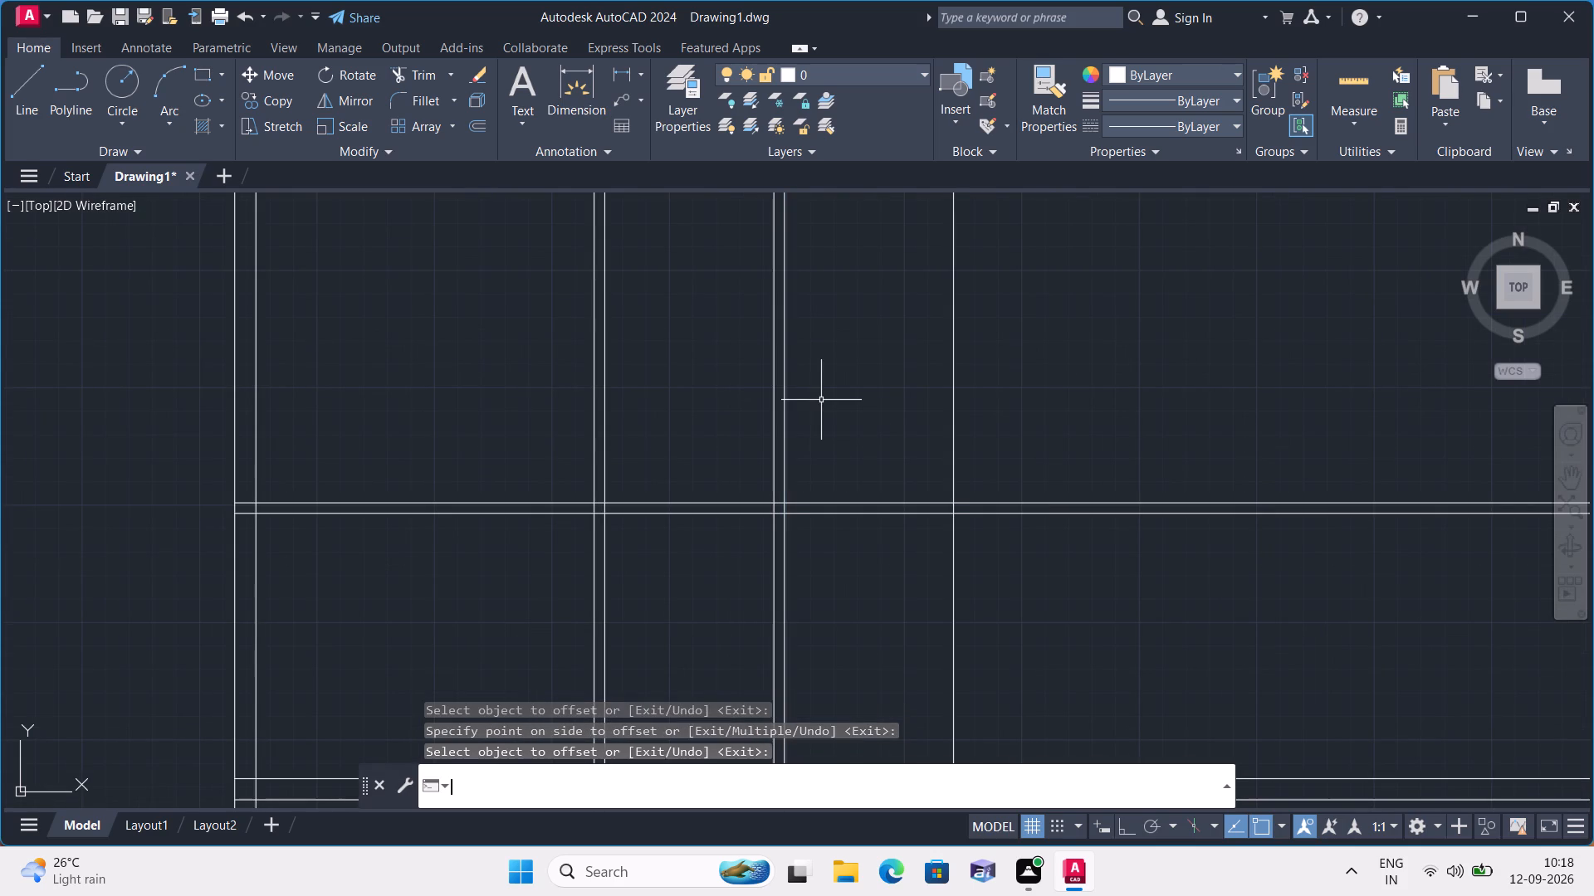
{"action": "type", "text": "4.5\""}
{"action": "key", "text": "space"}
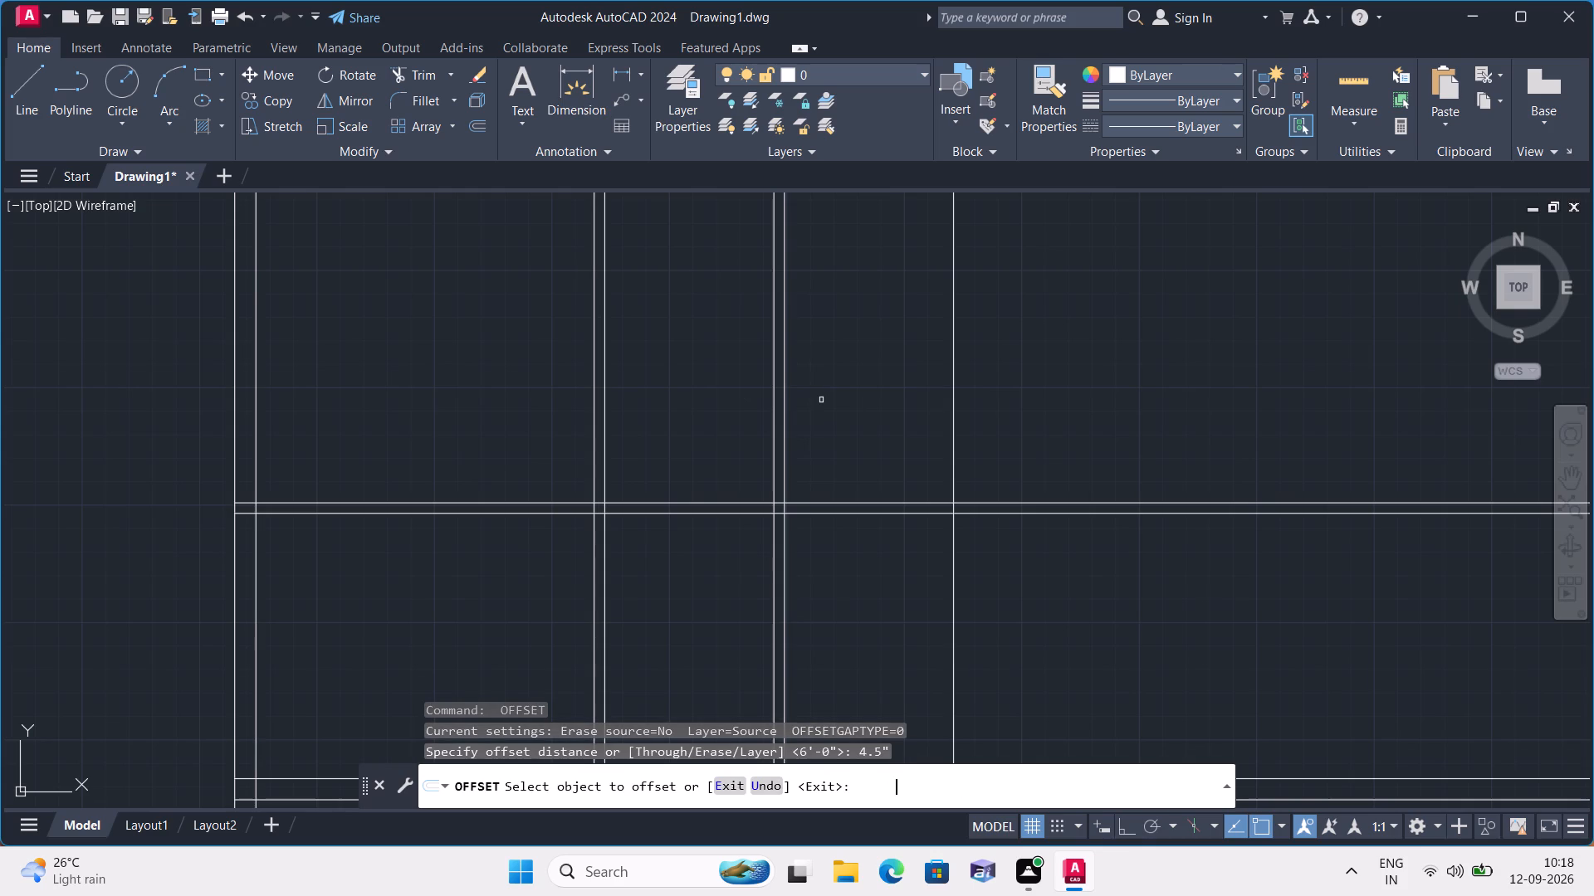
{"action": "left_click", "coordinate": [954, 433]}
{"action": "left_click", "coordinate": [1063, 427]}
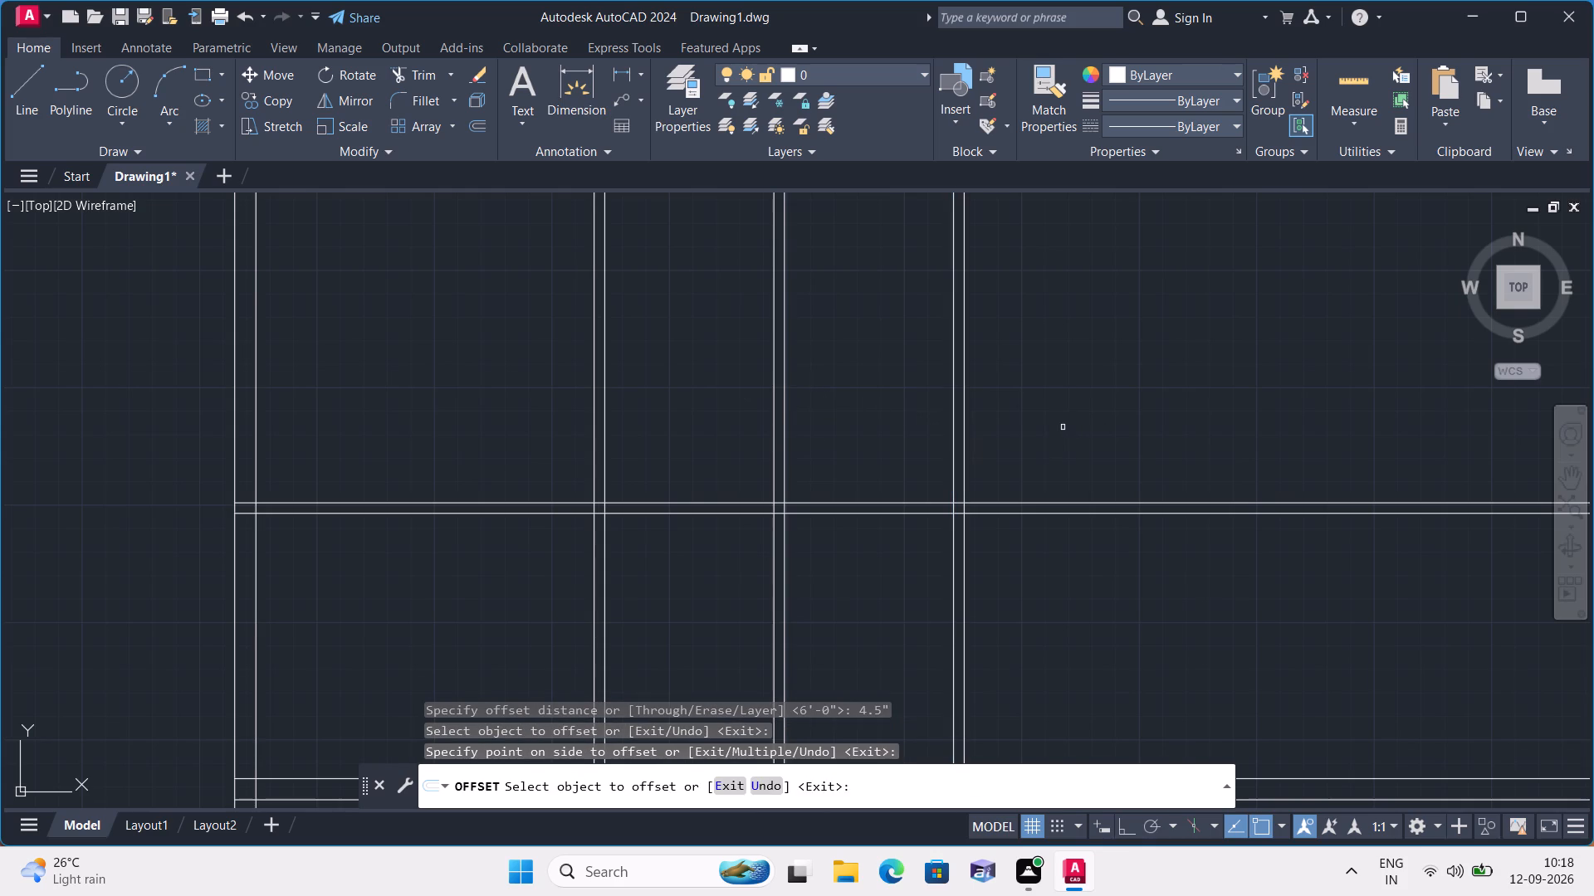
{"action": "key", "text": "space"}
Offset the right line of the third vertical partition 12' to the right to place the right exterior wall.
{"action": "key", "text": "space"}
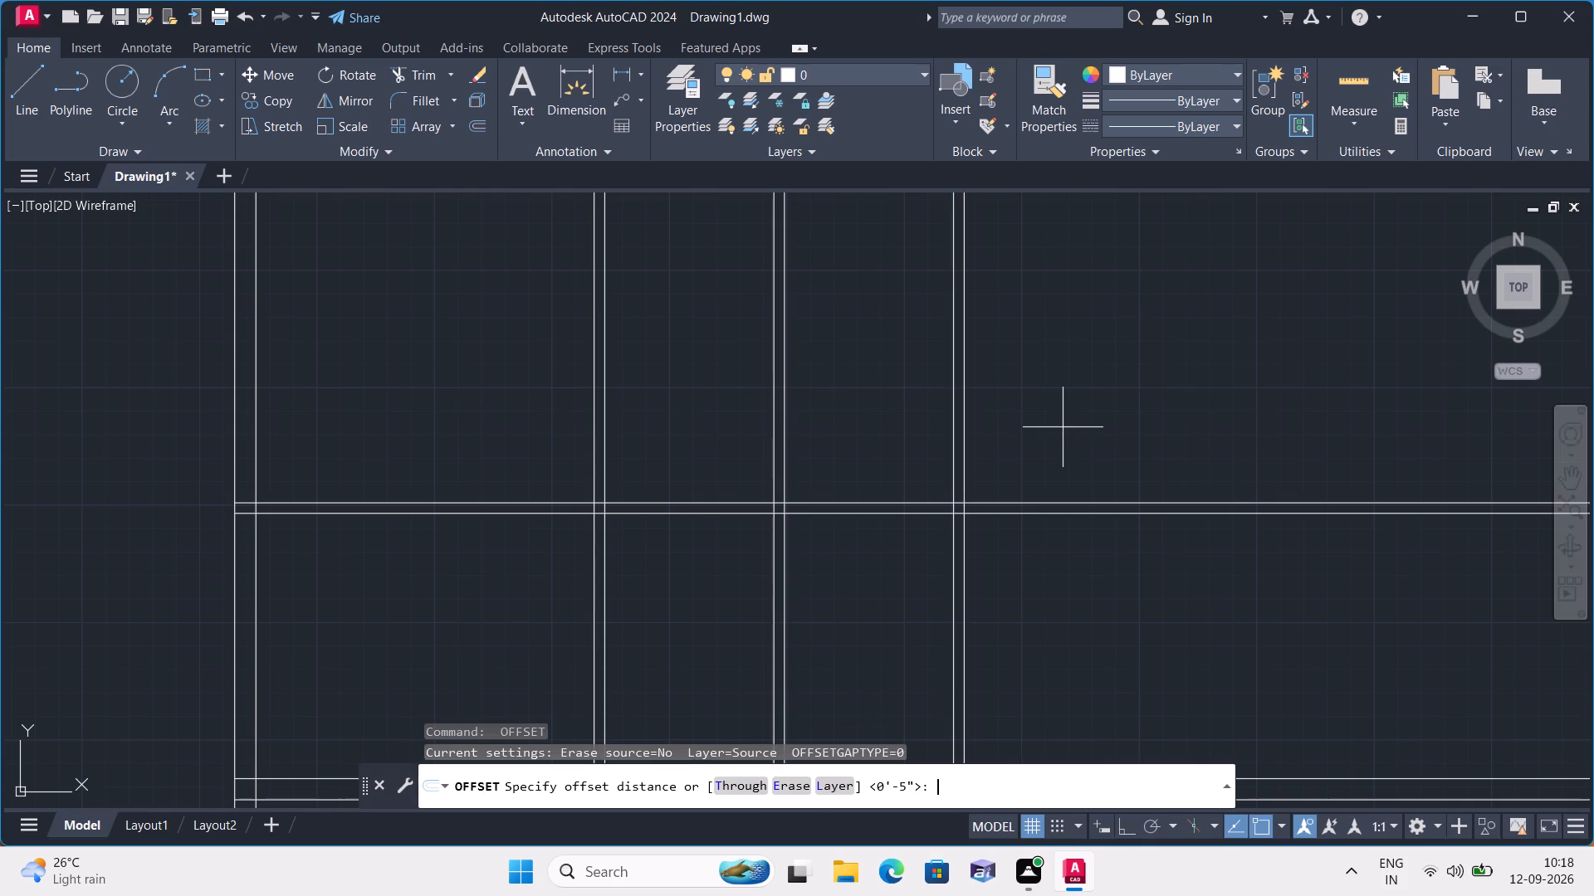
{"action": "type", "text": "12"}
{"action": "type", "text": "'"}
{"action": "key", "text": "space"}
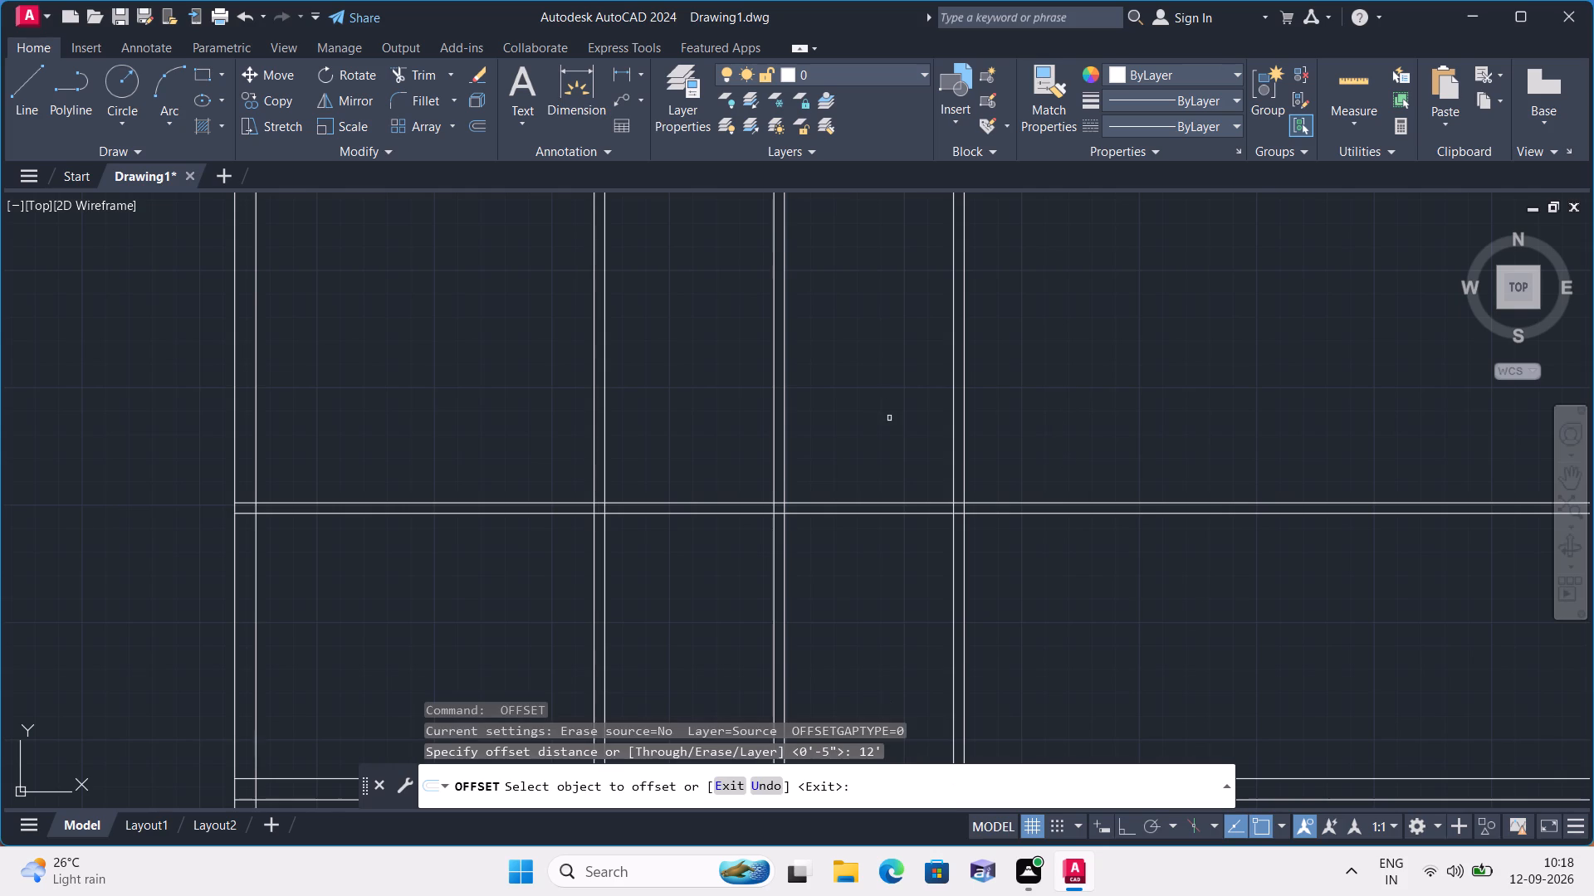
{"action": "left_click", "coordinate": [966, 435]}
{"action": "left_click", "coordinate": [1012, 427]}
{"action": "scroll", "coordinate": [1044, 414], "scroll_direction": "down", "scroll_amount": 2}
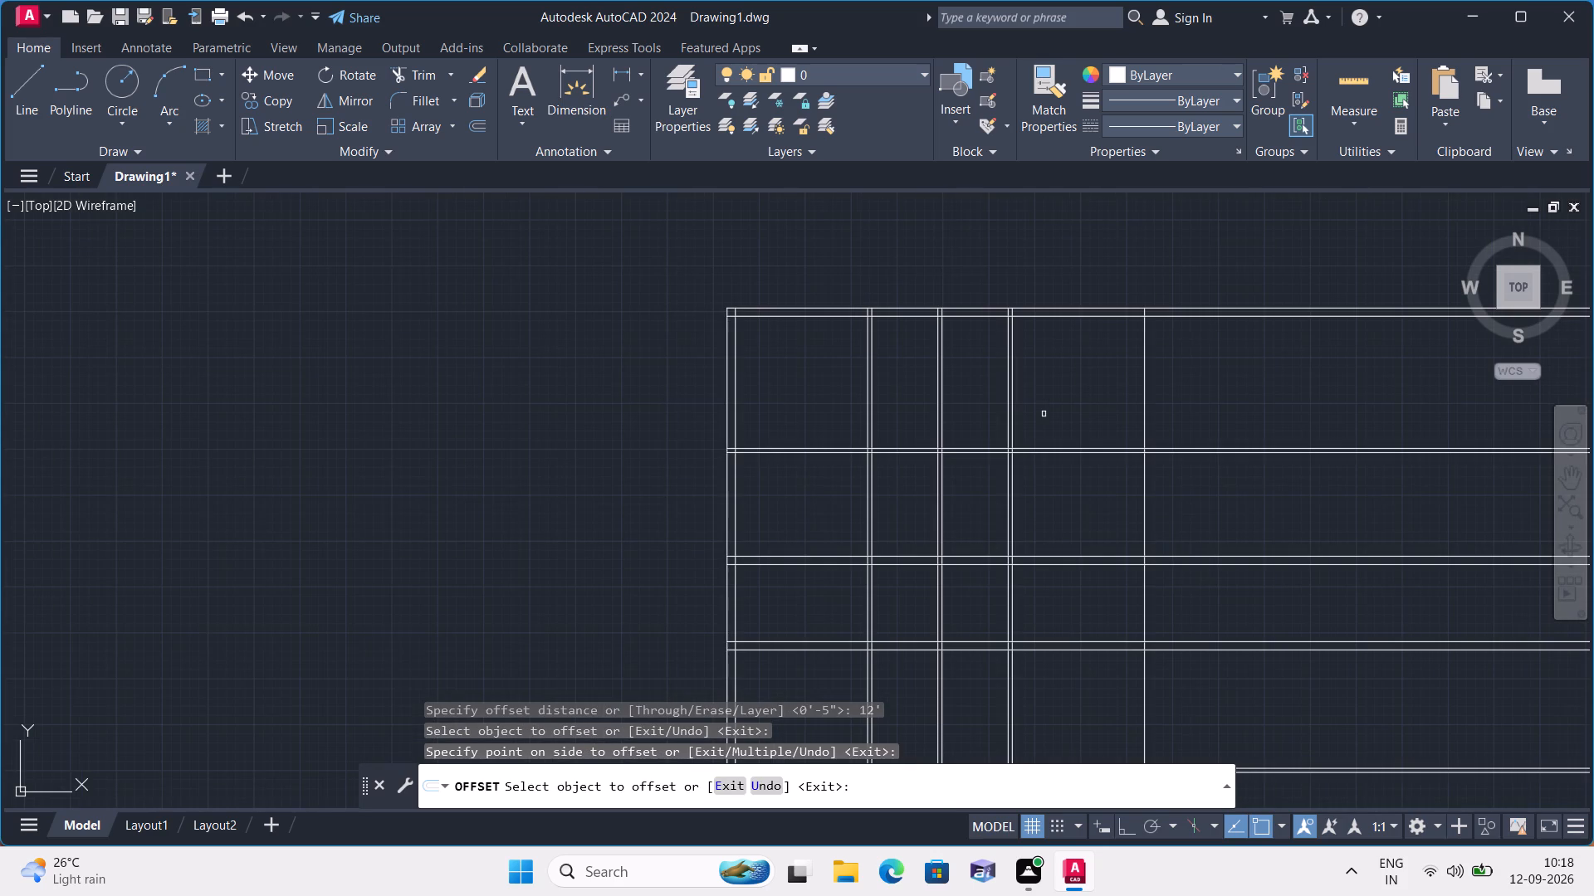
{"action": "key", "text": "space"}
Offset the newest vertical line 9" to the right to give the right exterior wall its thickness.
{"action": "key", "text": "space"}
{"action": "type", "text": "9\""}
{"action": "key", "text": "space"}
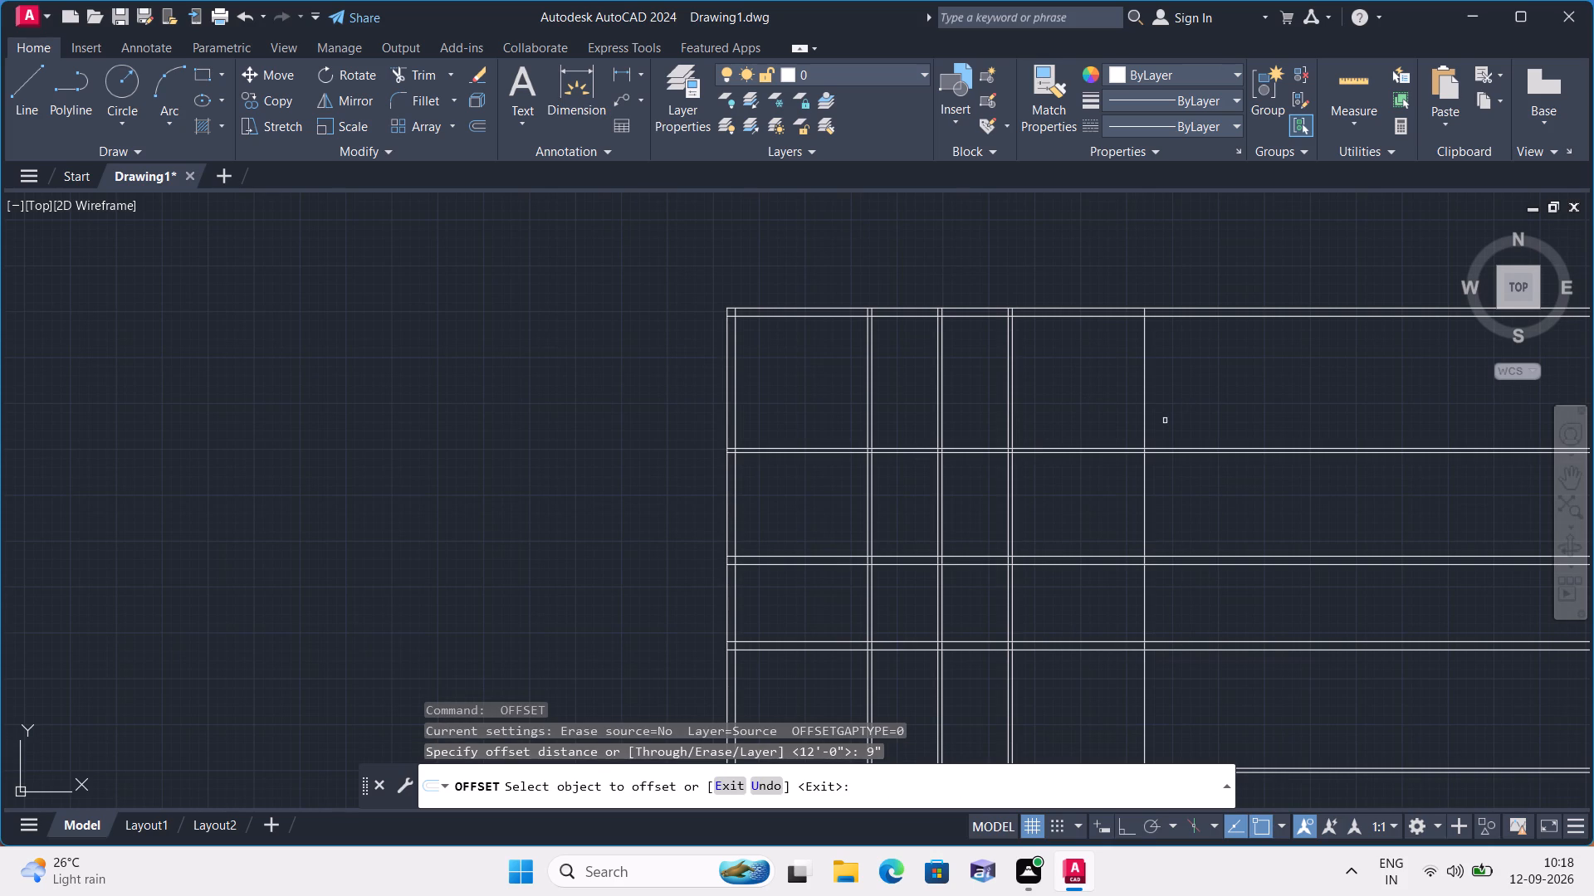
{"action": "left_click", "coordinate": [1148, 403]}
{"action": "left_click", "coordinate": [1146, 410]}
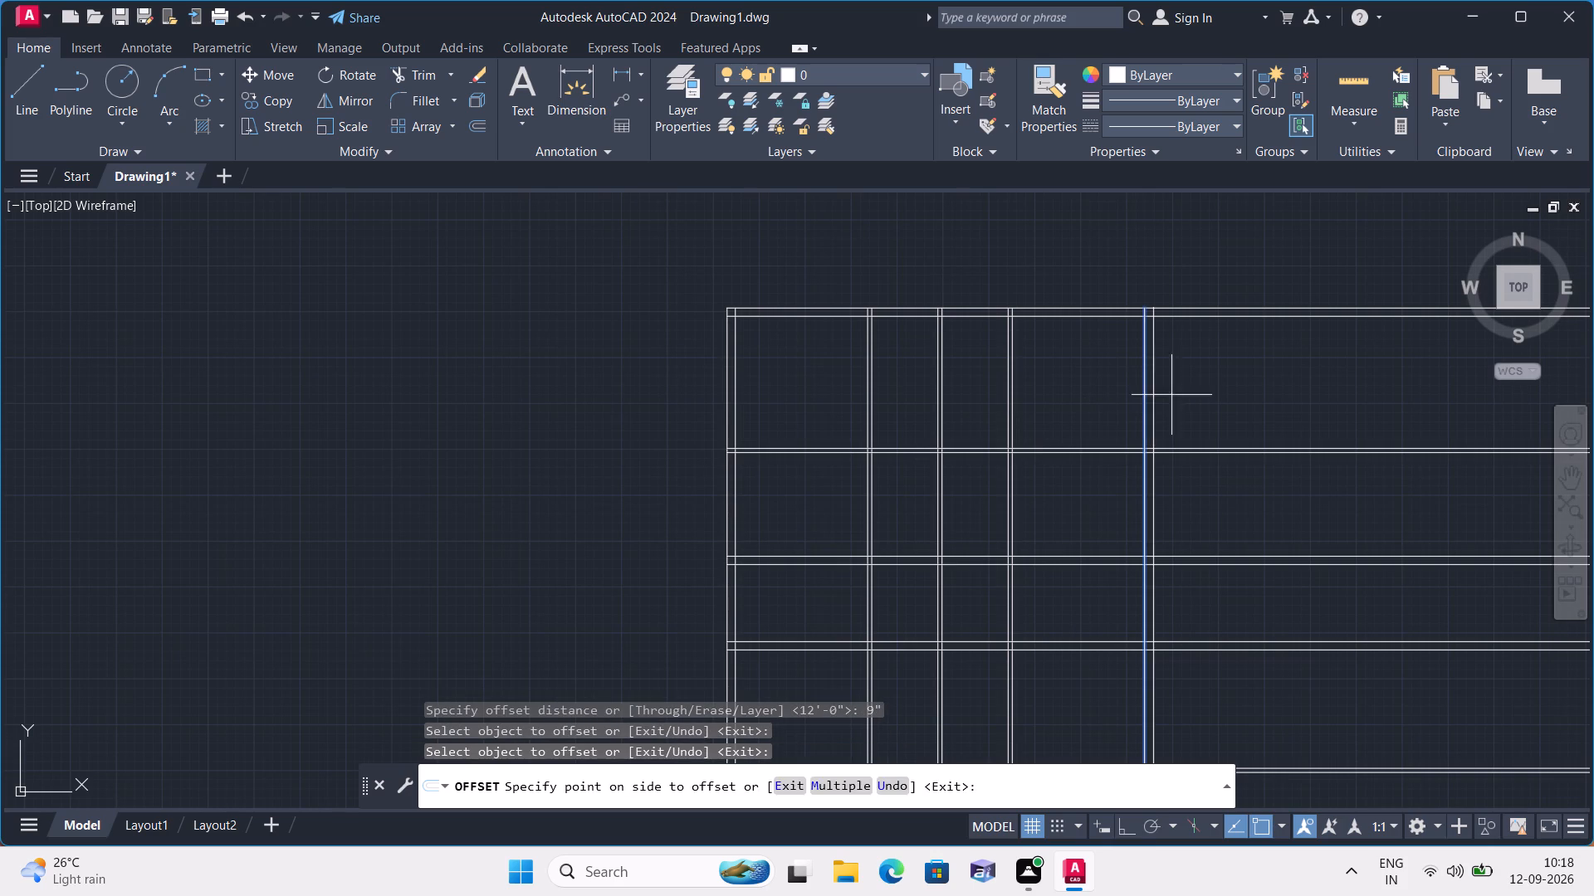
{"action": "left_click", "coordinate": [1191, 383]}
{"action": "key", "text": "space"}
Trim all the horizontal wall lines that extend beyond the right exterior wall, using a fence across them.
{"action": "type", "text": "trim"}
{"action": "key", "text": "space"}
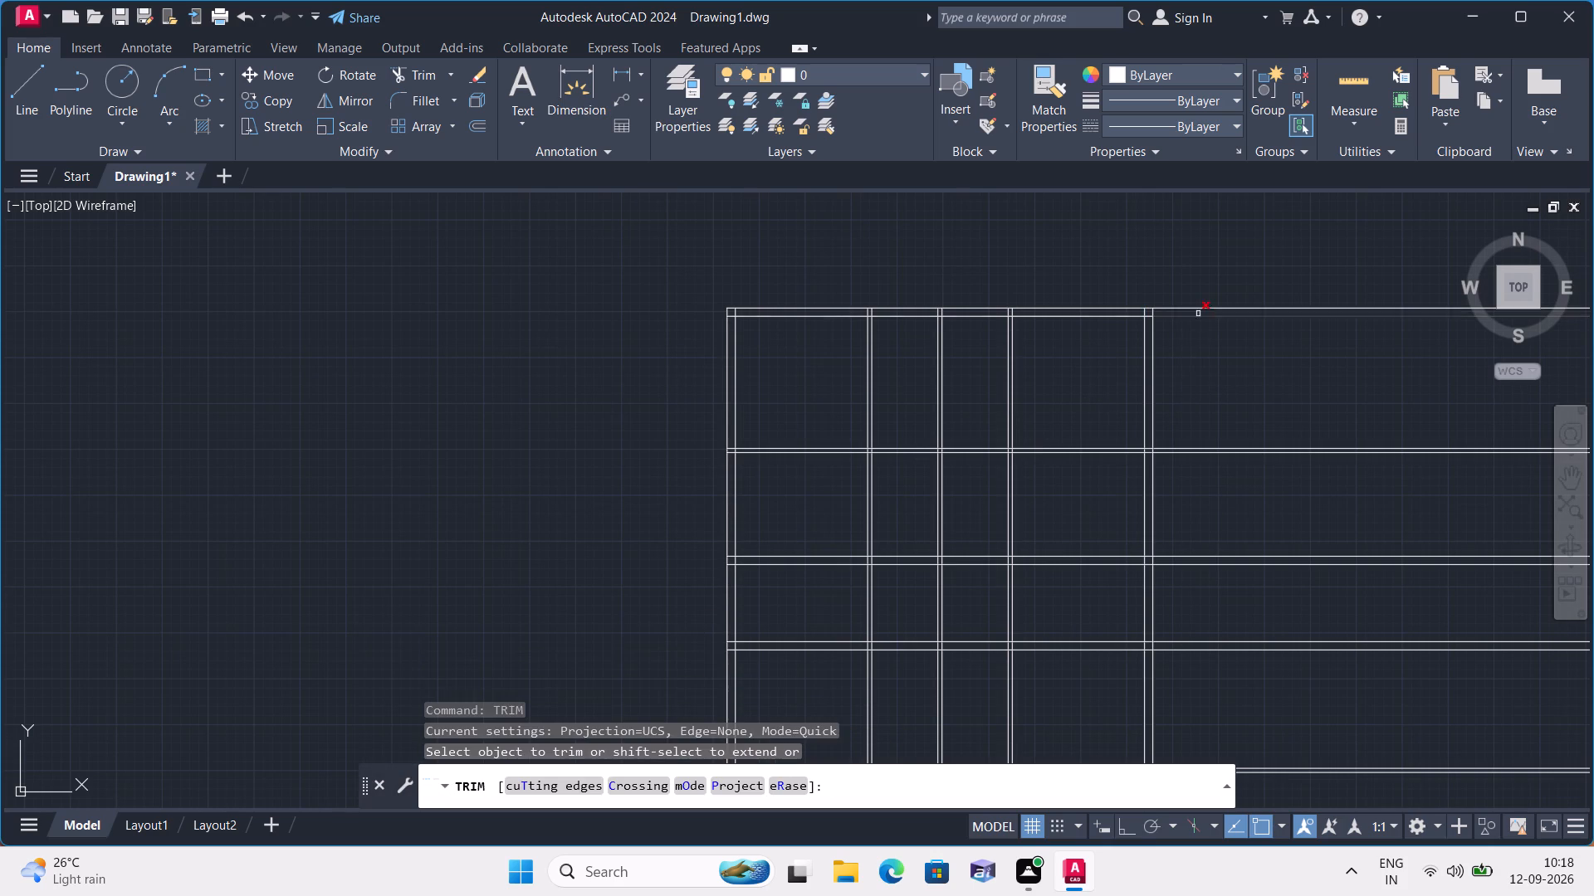
{"action": "left_click", "coordinate": [1207, 244]}
{"action": "scroll", "coordinate": [1318, 745], "scroll_direction": "down", "scroll_amount": 1}
{"action": "middle_click_drag", "start_coordinate": [1293, 704], "coordinate": [1292, 701]}
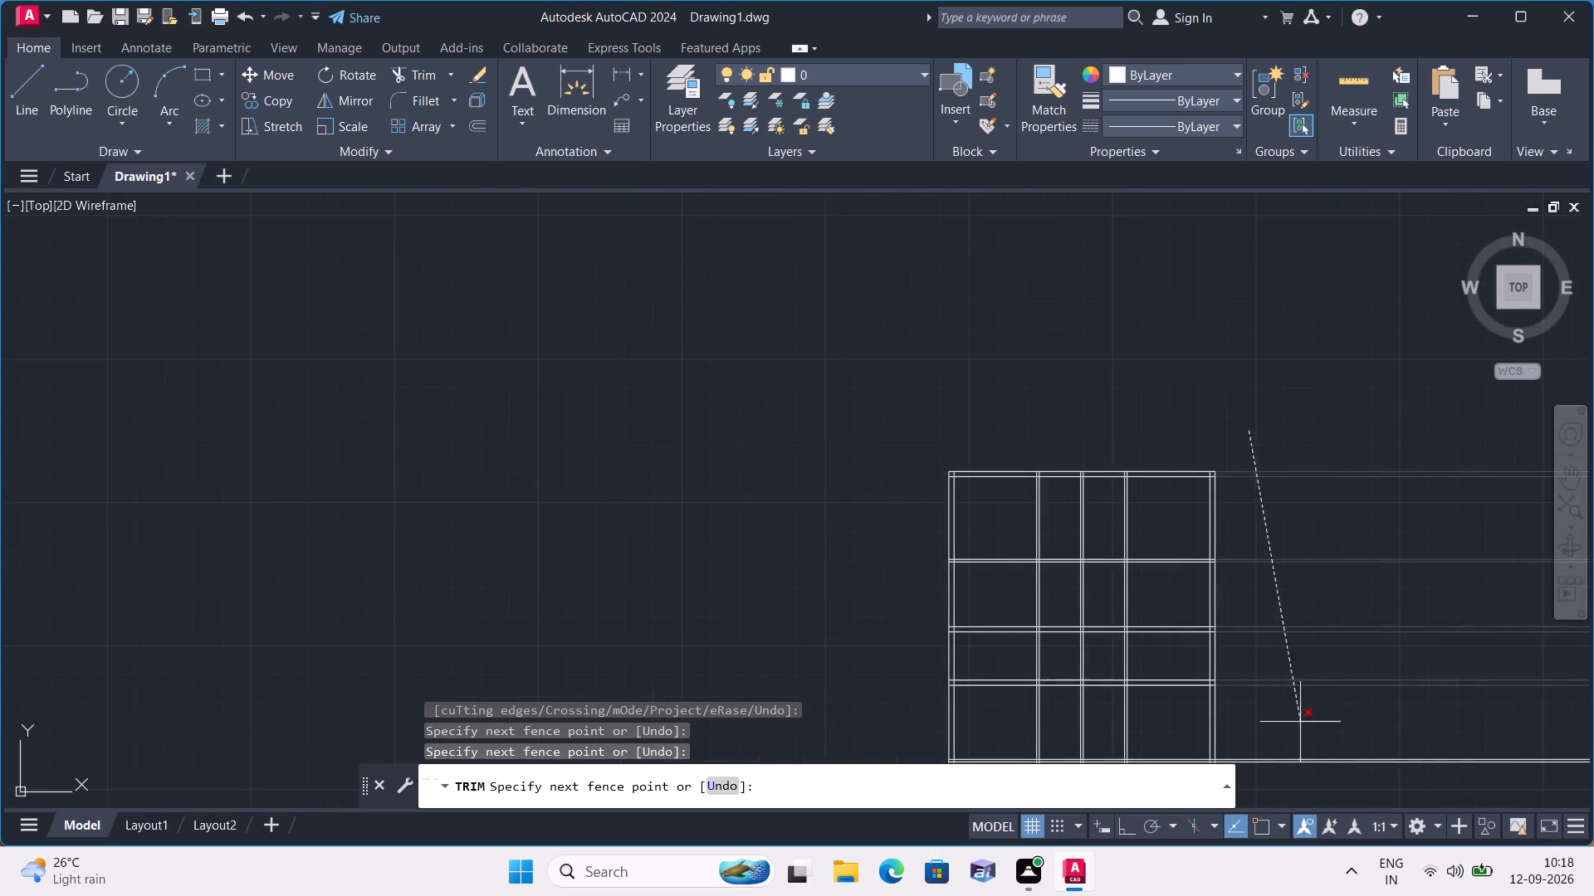
{"action": "middle_click_drag", "start_coordinate": [1292, 701], "coordinate": [1259, 633]}
{"action": "middle_click_drag", "start_coordinate": [1295, 713], "coordinate": [1205, 511]}
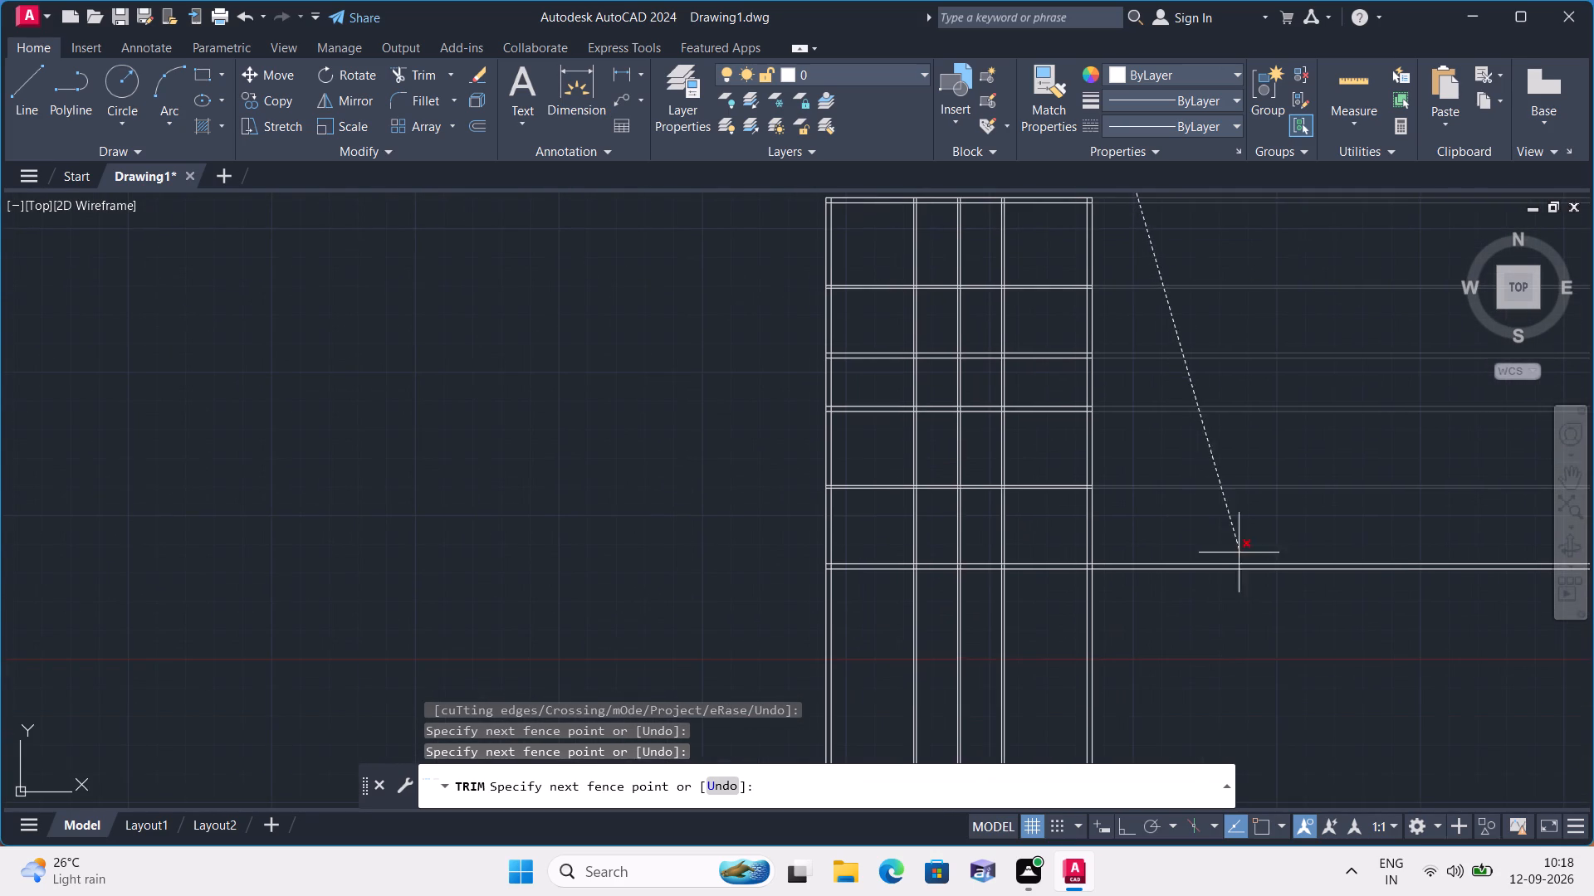
{"action": "left_click", "coordinate": [1260, 657]}
Trim all the vertical wall and partition lines that extend below the bottom exterior wall.
{"action": "left_click_drag", "start_coordinate": [1260, 657], "coordinate": [1061, 706]}
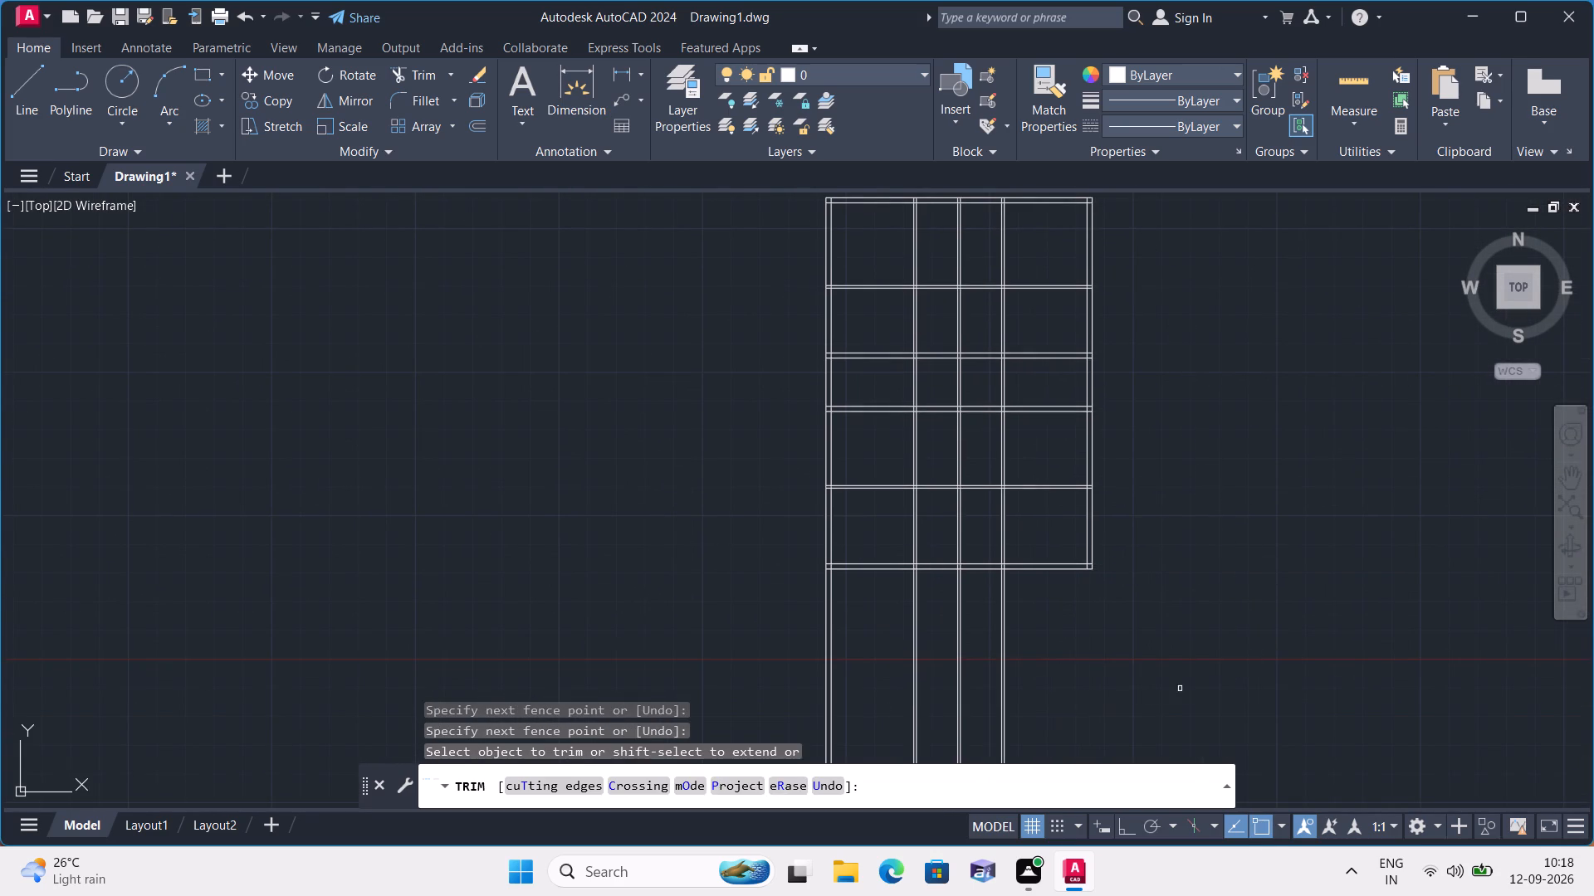
{"action": "left_click_drag", "start_coordinate": [1180, 686], "coordinate": [628, 691]}
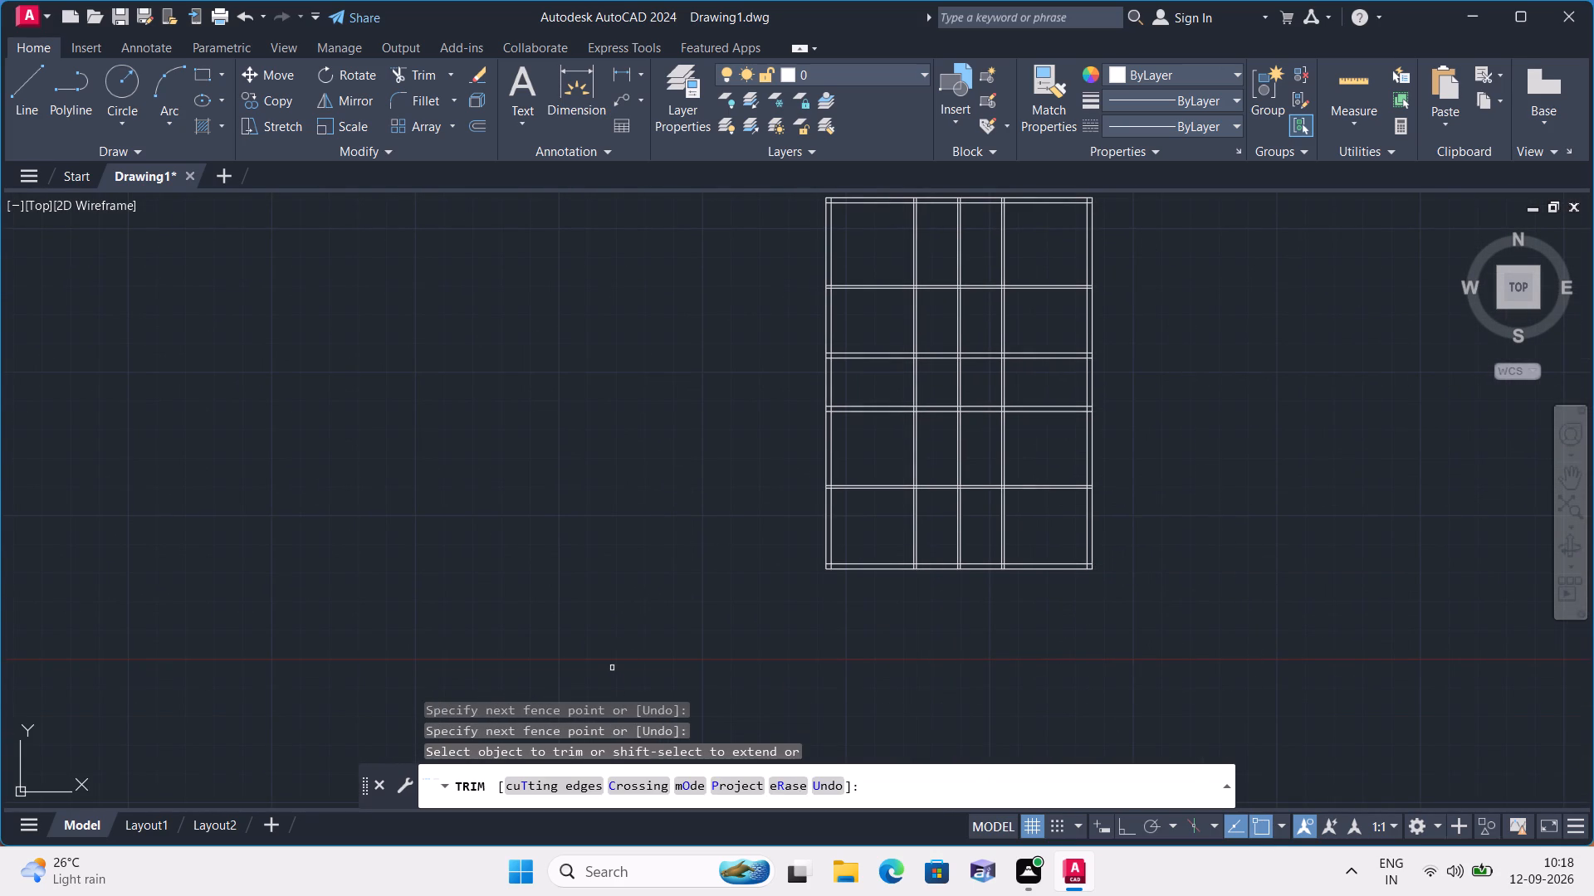
Trim the overlapping inner wall lines at the top-left exterior corner, using a fence across them.
{"action": "scroll", "coordinate": [531, 541], "scroll_direction": "down", "scroll_amount": 2}
{"action": "scroll", "coordinate": [494, 519], "scroll_direction": "up", "scroll_amount": 2}
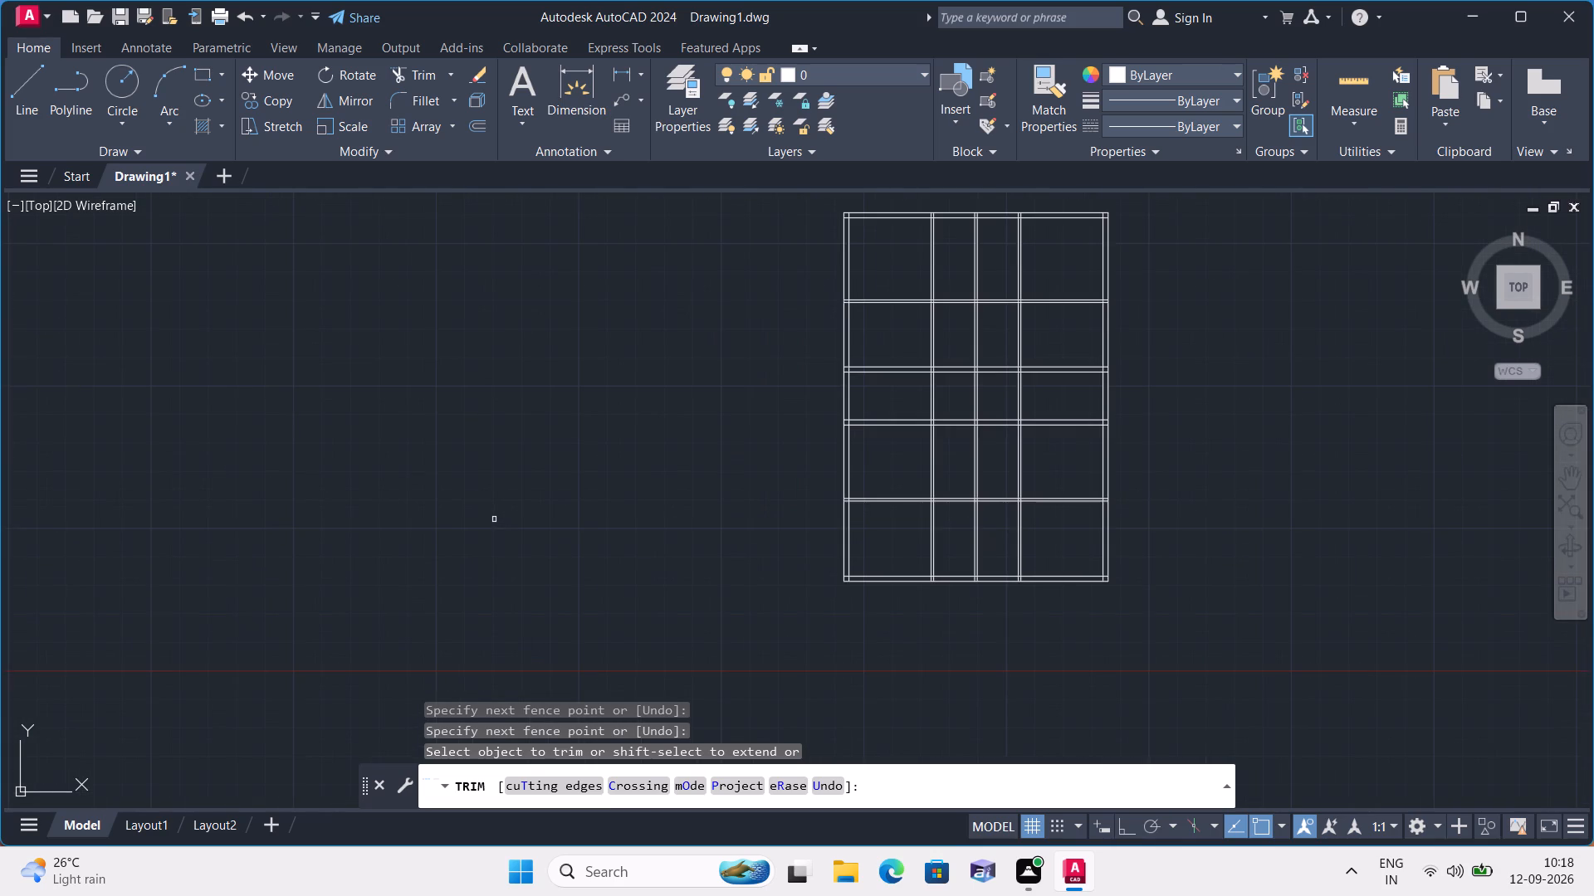
{"action": "middle_click_drag", "start_coordinate": [494, 519], "coordinate": [525, 636]}
{"action": "scroll", "coordinate": [911, 326], "scroll_direction": "up", "scroll_amount": 4}
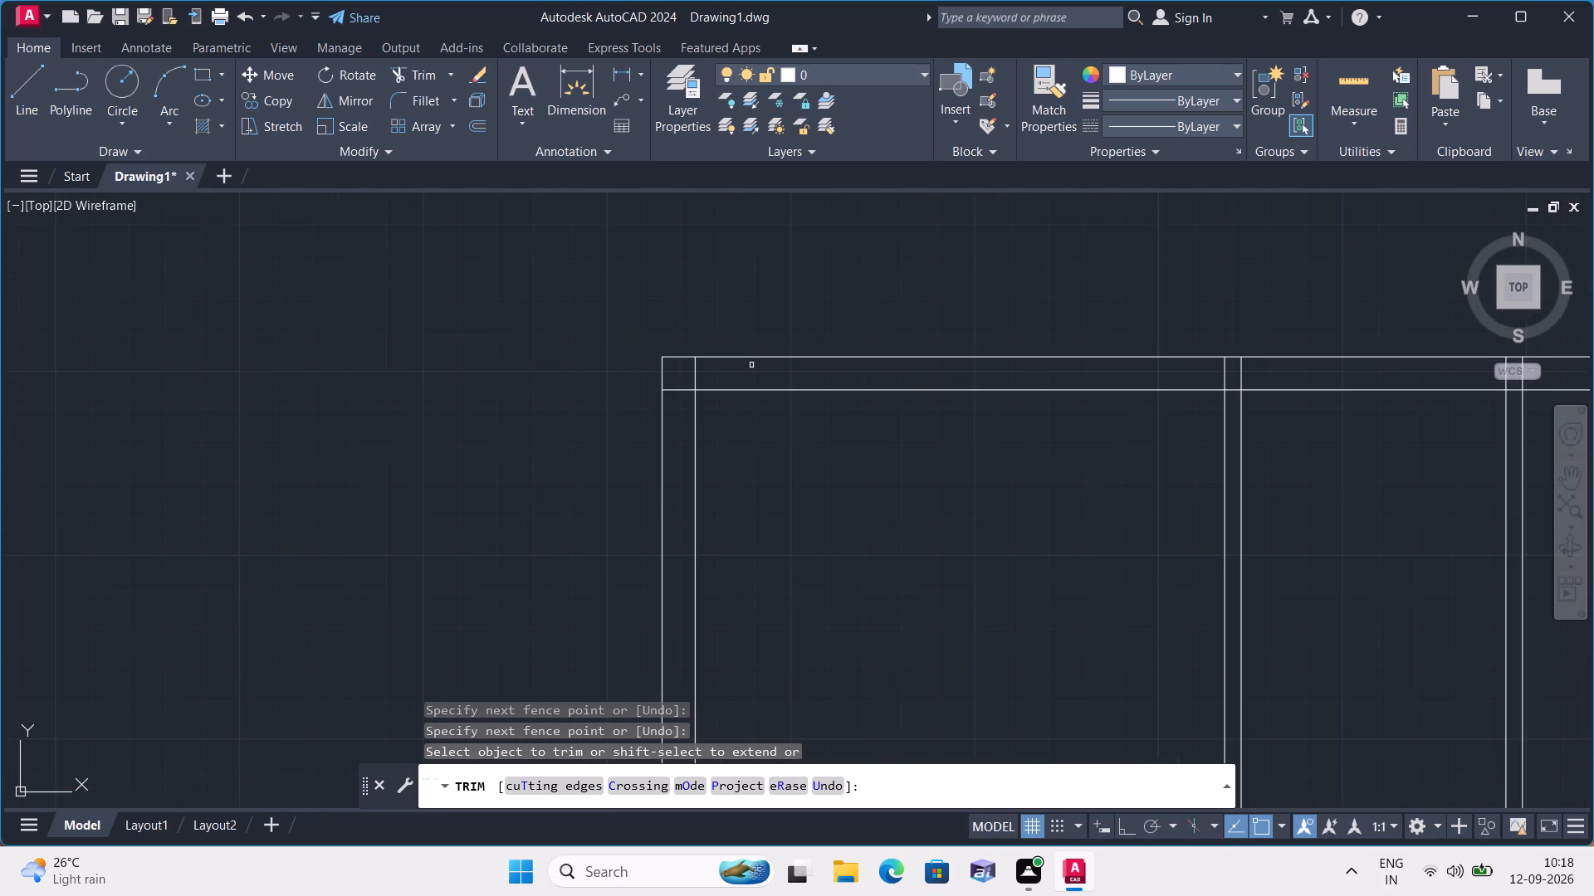
{"action": "scroll", "coordinate": [751, 368], "scroll_direction": "up", "scroll_amount": 1}
{"action": "left_click", "coordinate": [633, 419]}
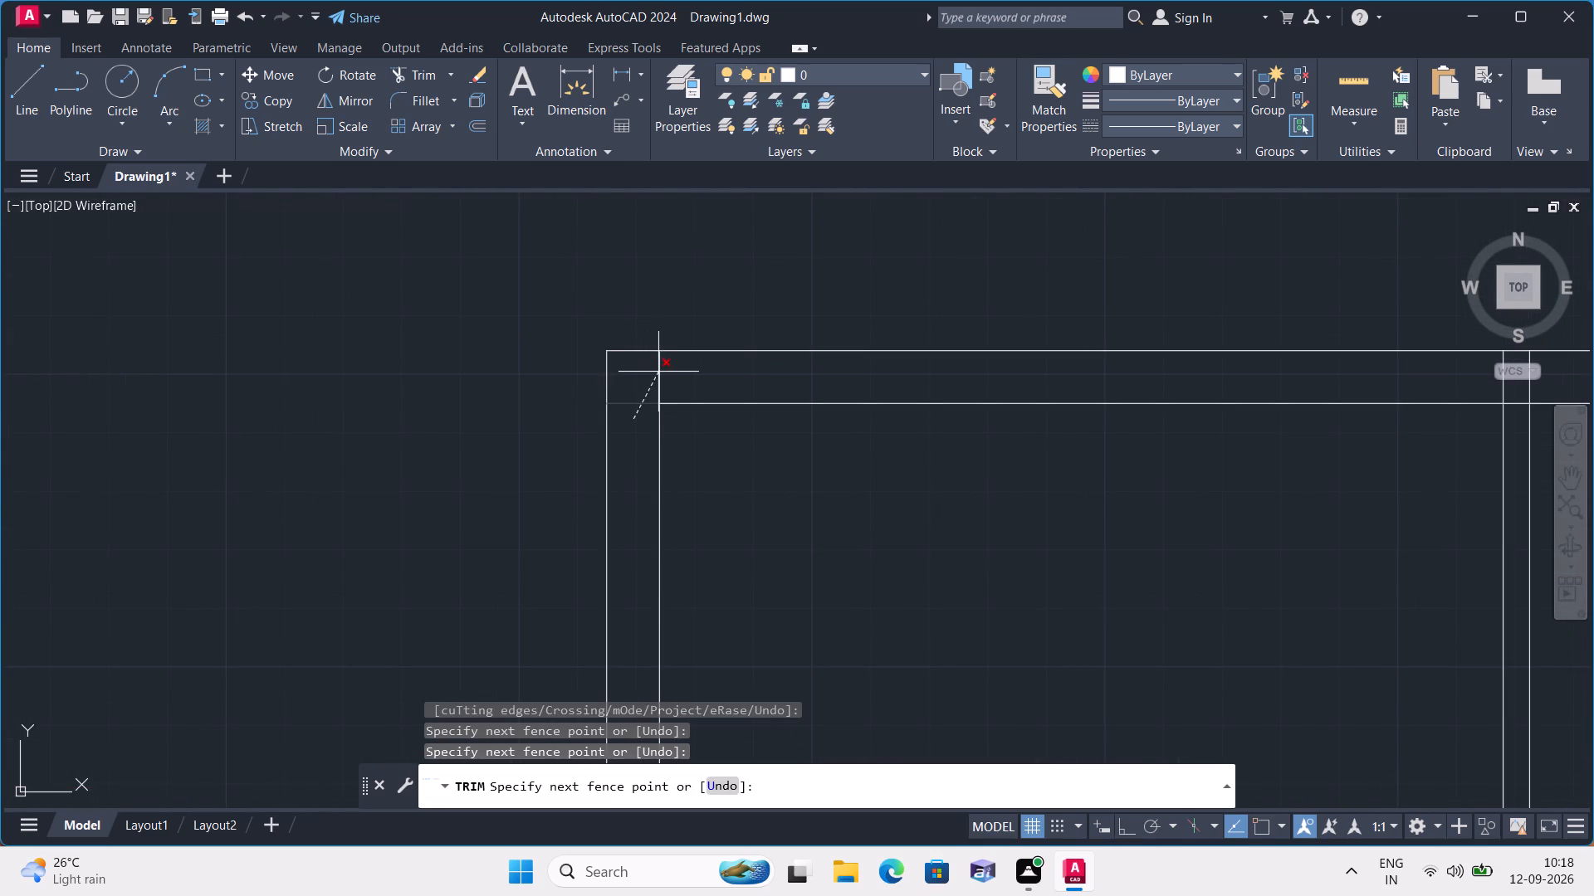
{"action": "left_click", "coordinate": [662, 374]}
{"action": "scroll", "coordinate": [662, 374], "scroll_direction": "down", "scroll_amount": 1}
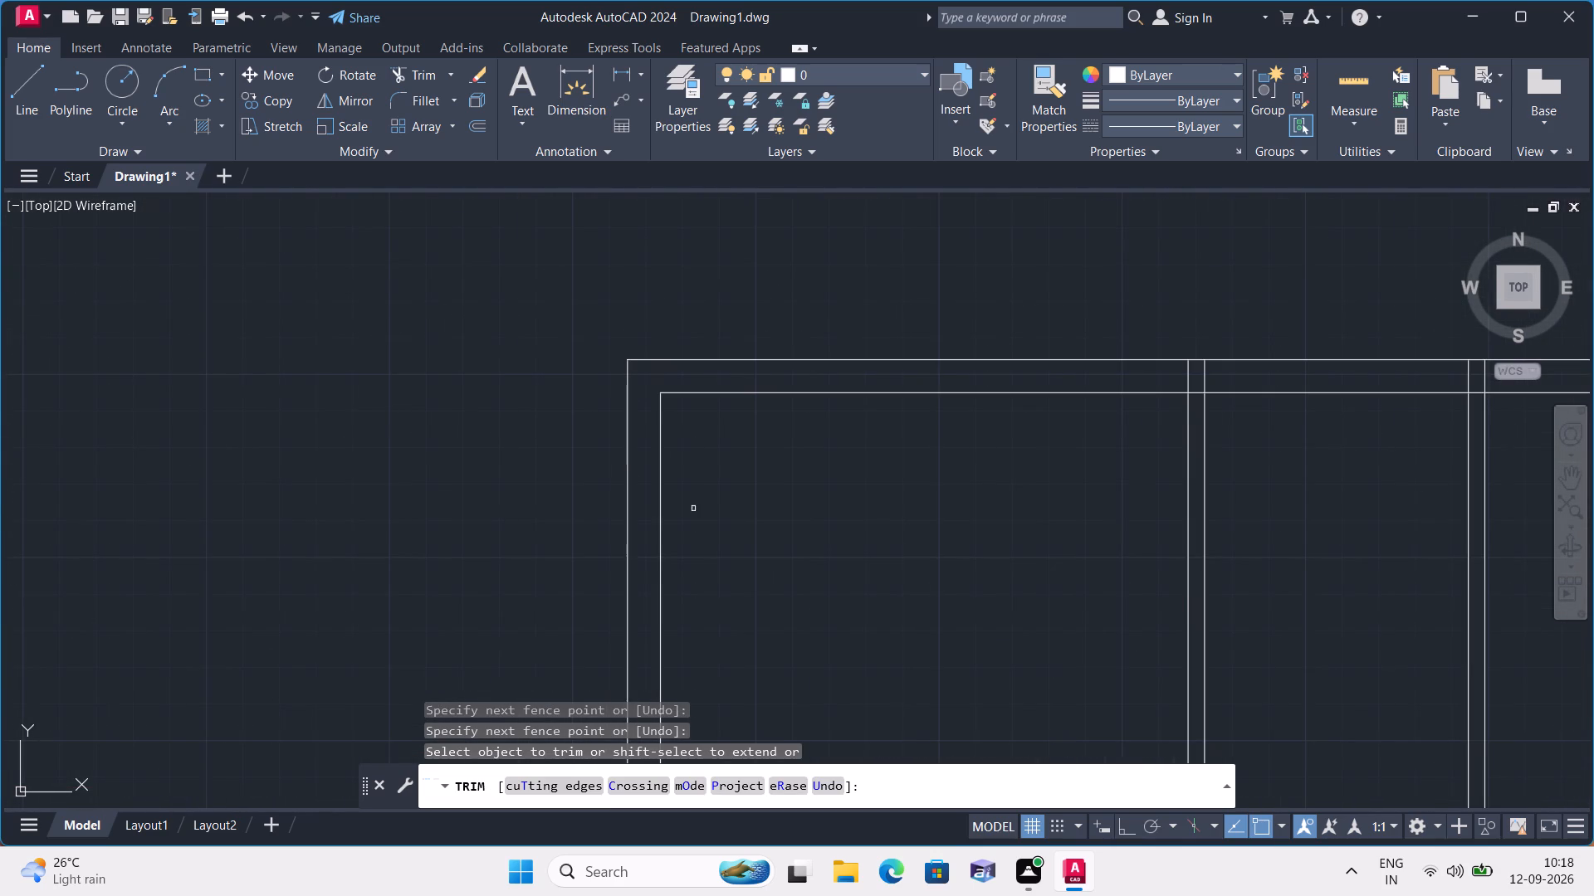
Trim the crossing lines where the uppermost horizontal partition meets the left exterior wall to open the junction.
{"action": "middle_click_drag", "start_coordinate": [736, 523], "coordinate": [646, 236]}
{"action": "scroll", "coordinate": [657, 533], "scroll_direction": "up", "scroll_amount": 1}
{"action": "middle_click_drag", "start_coordinate": [657, 528], "coordinate": [663, 264]}
{"action": "scroll", "coordinate": [657, 528], "scroll_direction": "down", "scroll_amount": 1}
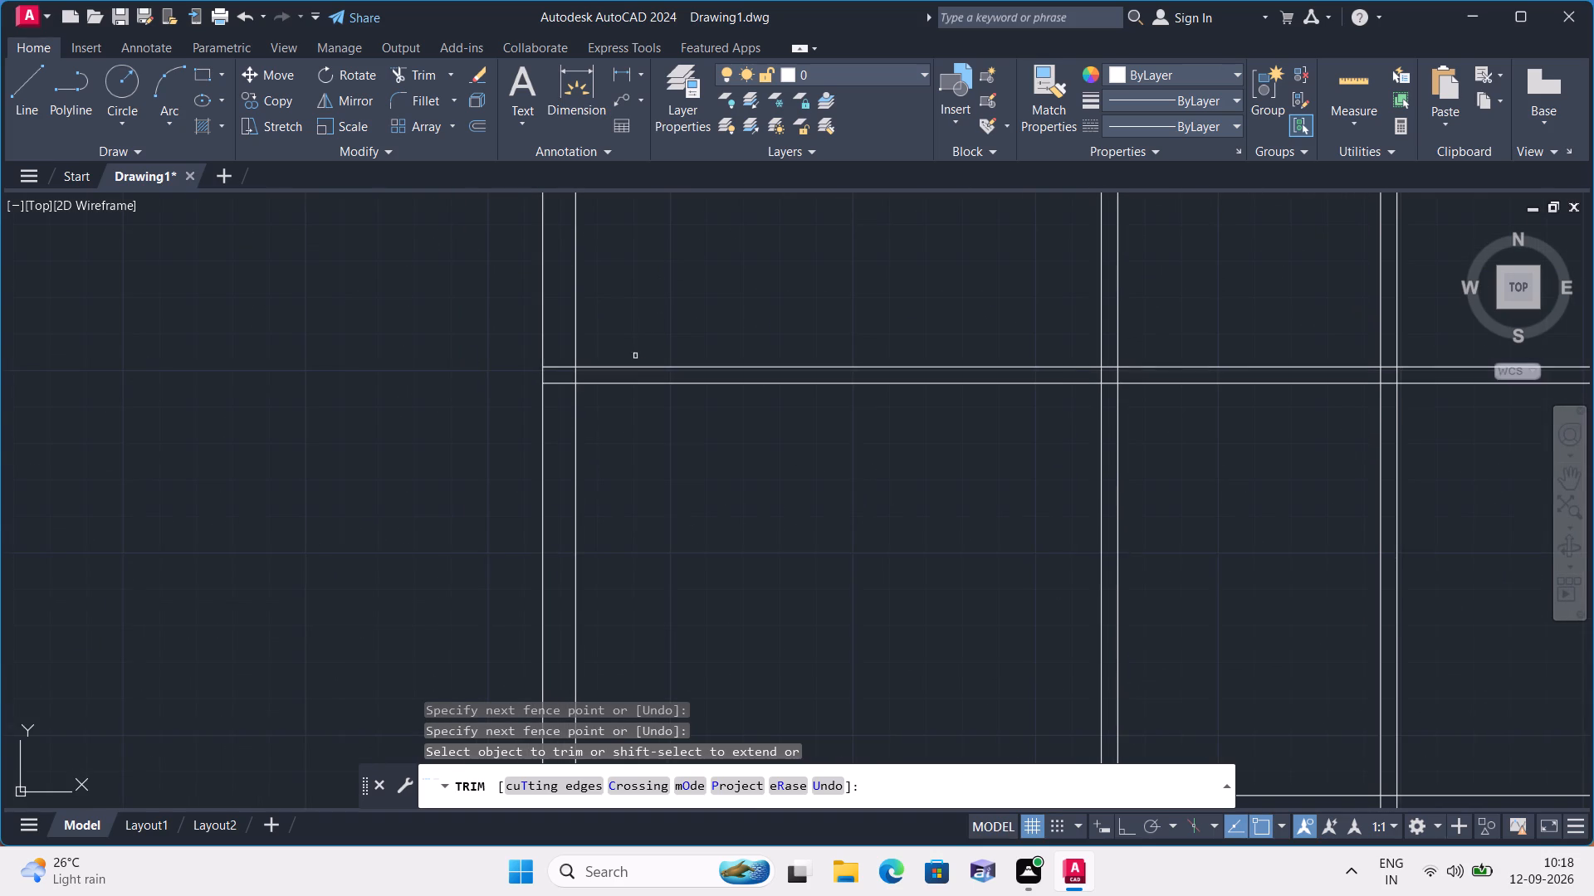
{"action": "scroll", "coordinate": [543, 449], "scroll_direction": "up", "scroll_amount": 2}
{"action": "left_click", "coordinate": [574, 230]}
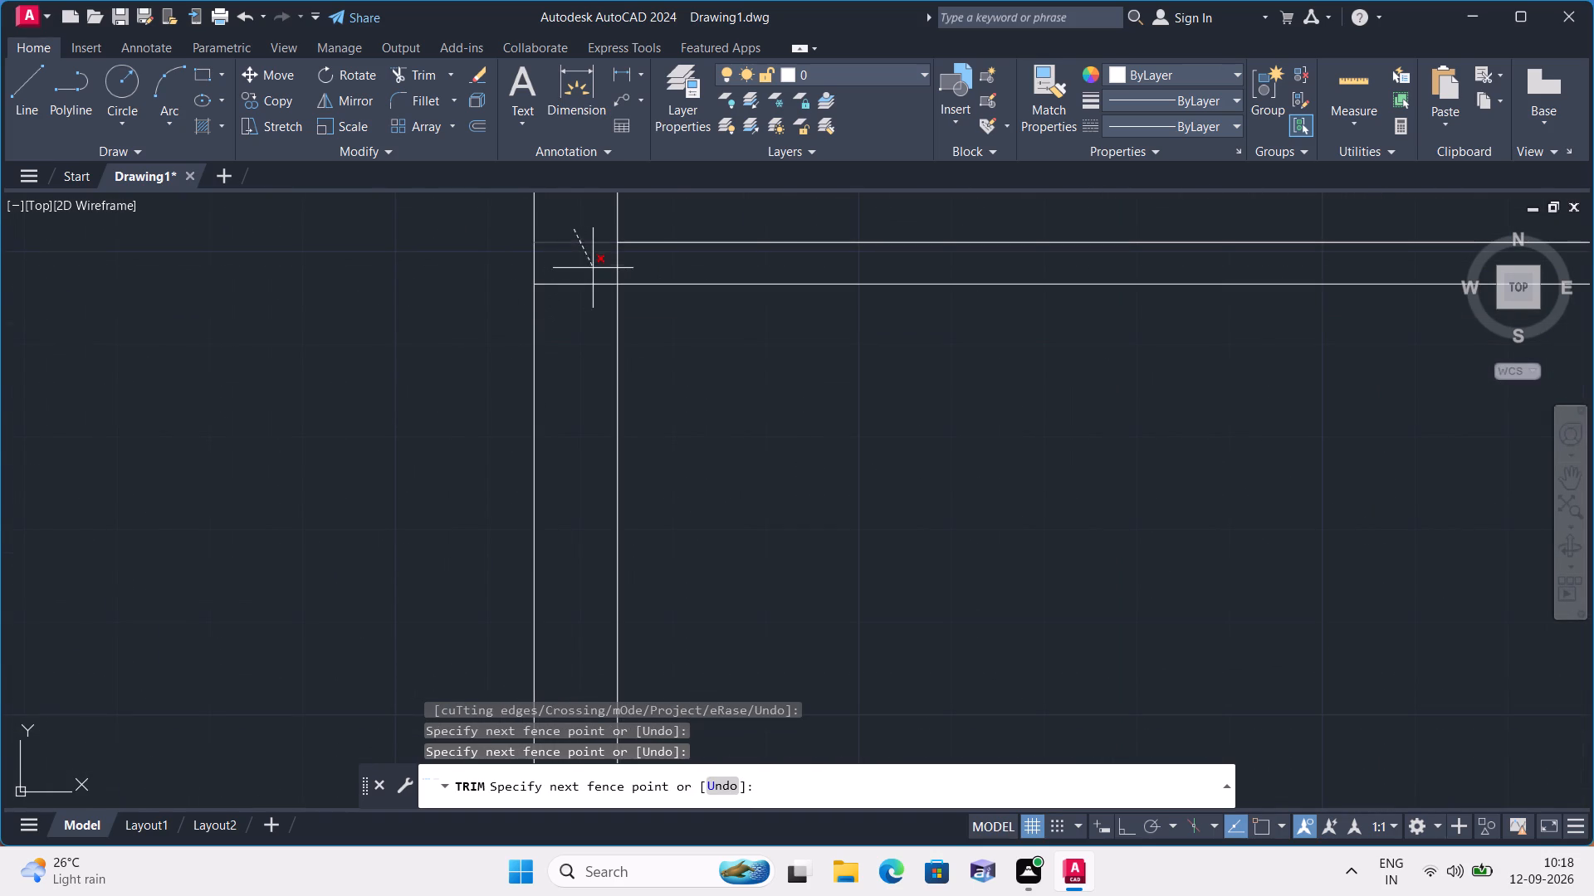
{"action": "left_click", "coordinate": [628, 265]}
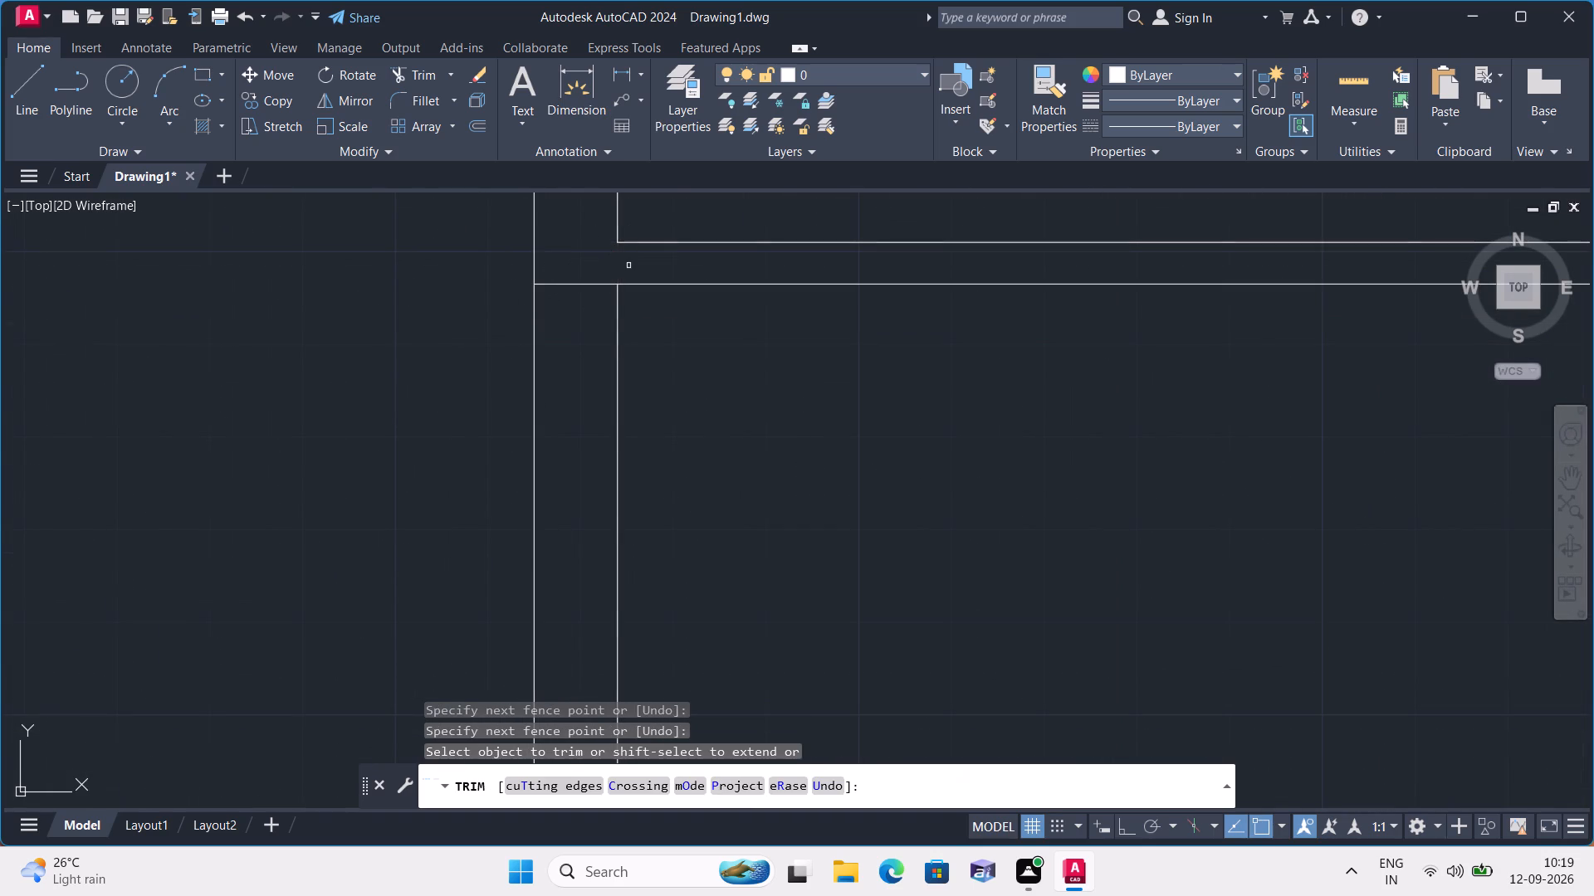
{"action": "scroll", "coordinate": [628, 265], "scroll_direction": "down", "scroll_amount": 3}
{"action": "scroll", "coordinate": [775, 303], "scroll_direction": "down", "scroll_amount": 1}
Trim the first vertical partition's lines inside the top exterior wall and the inner wall line between them.
{"action": "middle_click_drag", "start_coordinate": [775, 303], "coordinate": [746, 386]}
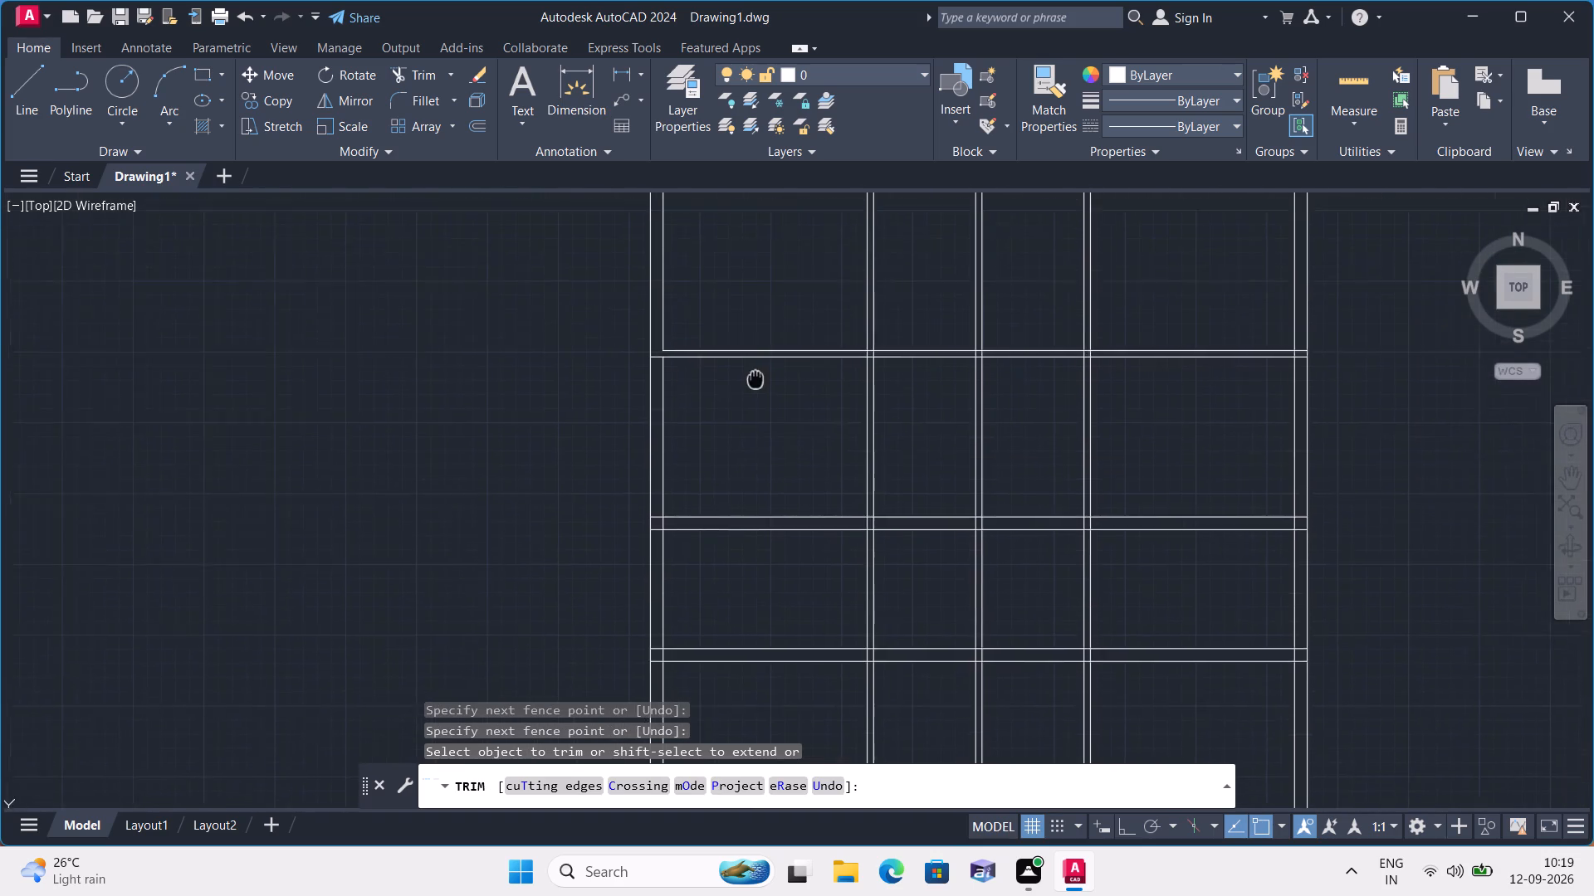
{"action": "middle_click_drag", "start_coordinate": [746, 386], "coordinate": [731, 392]}
{"action": "middle_click_drag", "start_coordinate": [802, 425], "coordinate": [672, 650]}
{"action": "scroll", "coordinate": [666, 388], "scroll_direction": "up", "scroll_amount": 3}
{"action": "left_click", "coordinate": [710, 373]}
{"action": "left_click", "coordinate": [834, 375]}
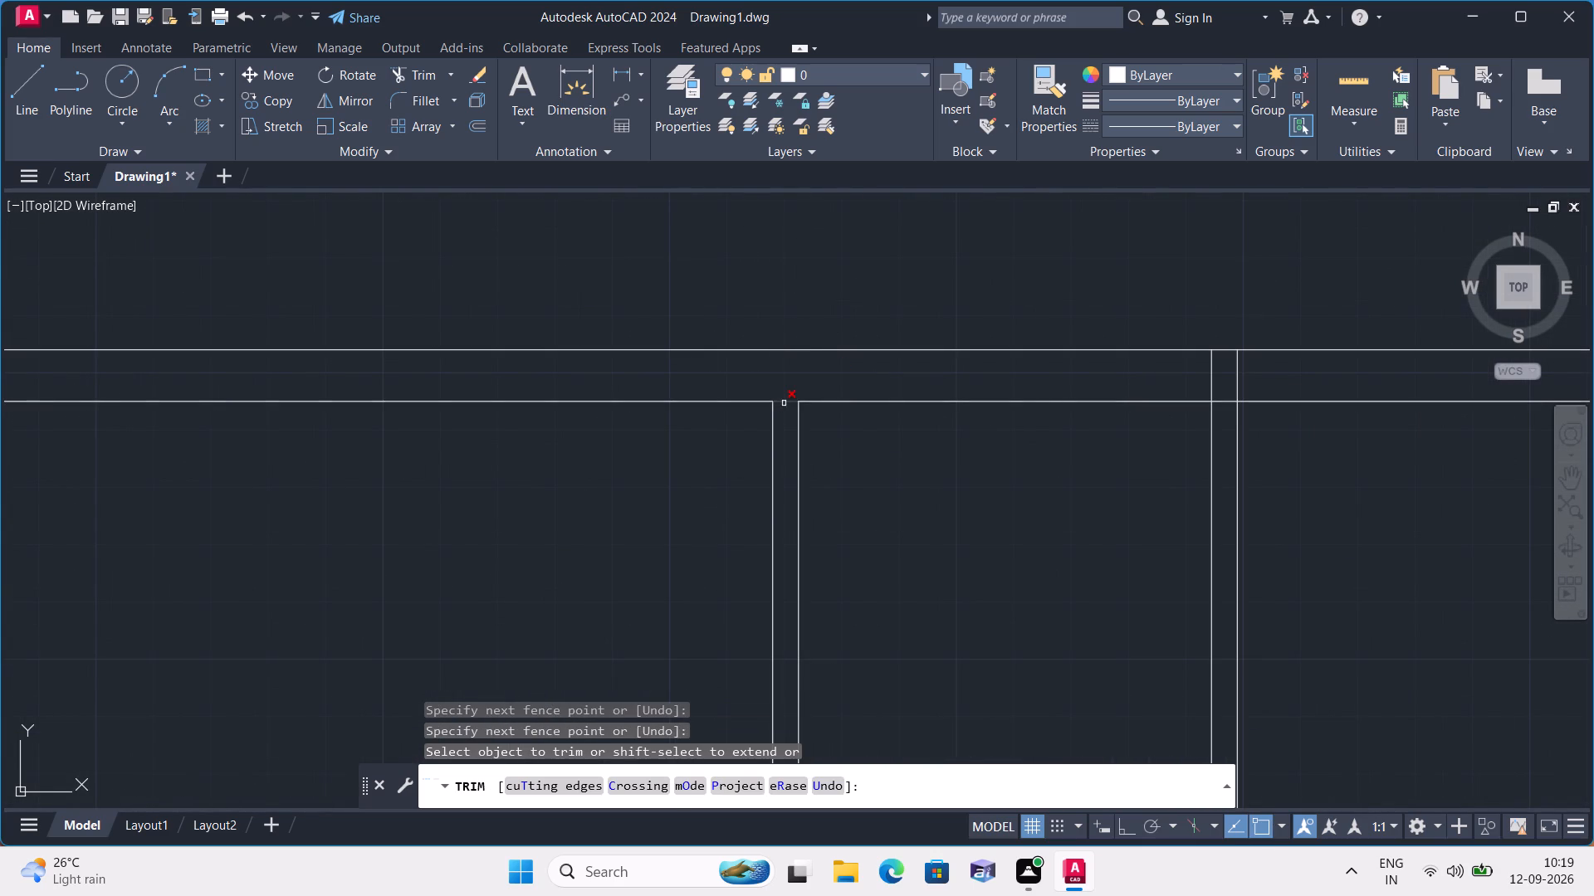
{"action": "left_click", "coordinate": [784, 403]}
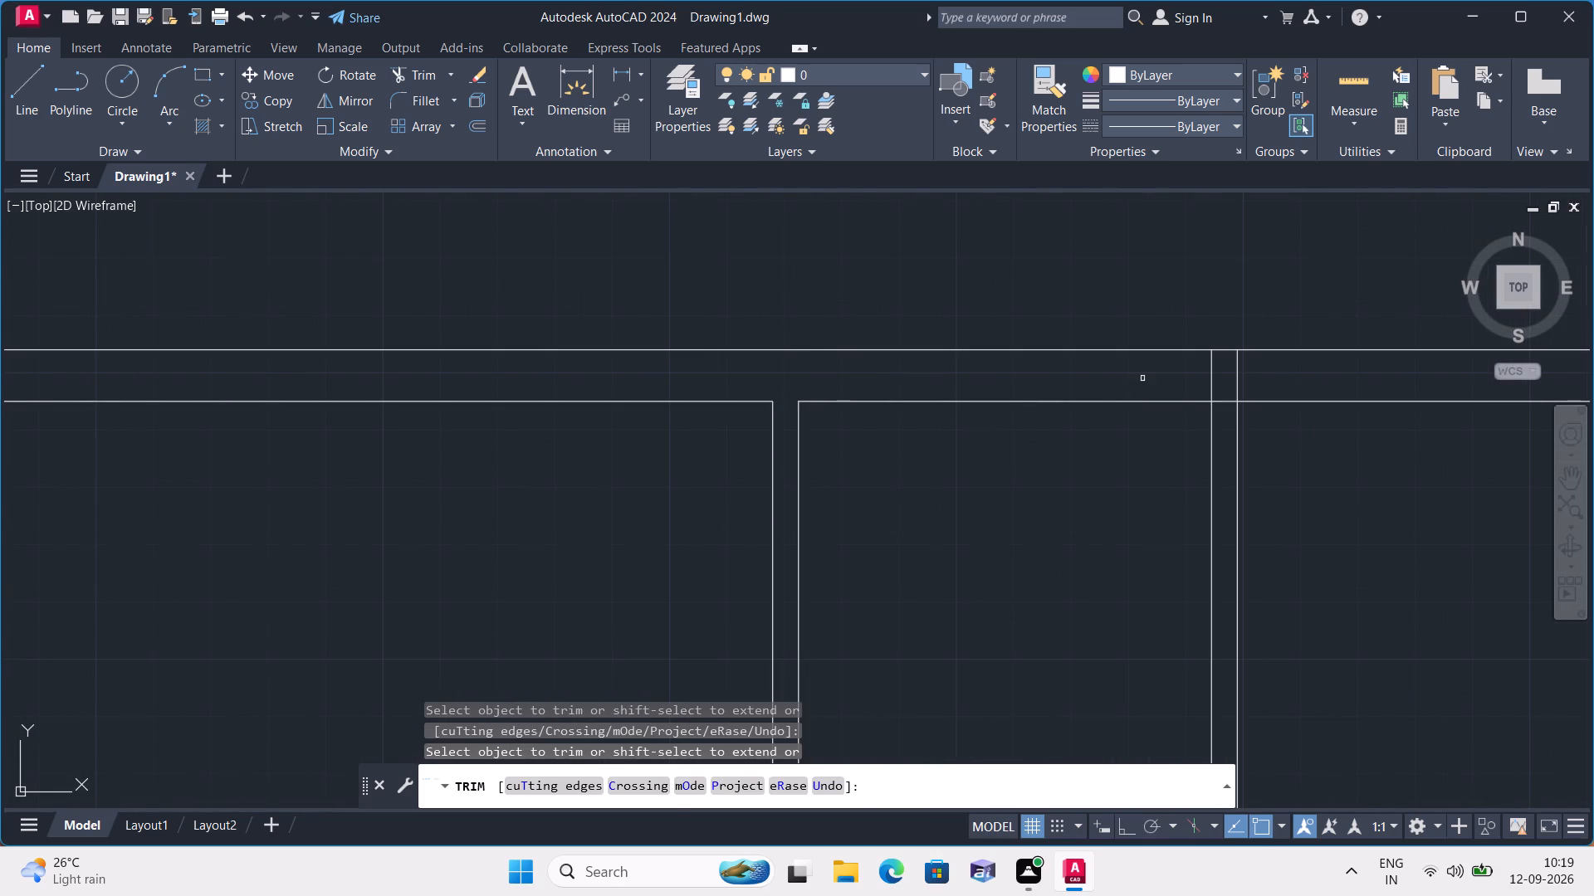
Trim the second and third vertical partitions' lines inside the top exterior wall and the inner wall line between each pair.
{"action": "left_click", "coordinate": [1196, 373]}
{"action": "left_click", "coordinate": [1273, 377]}
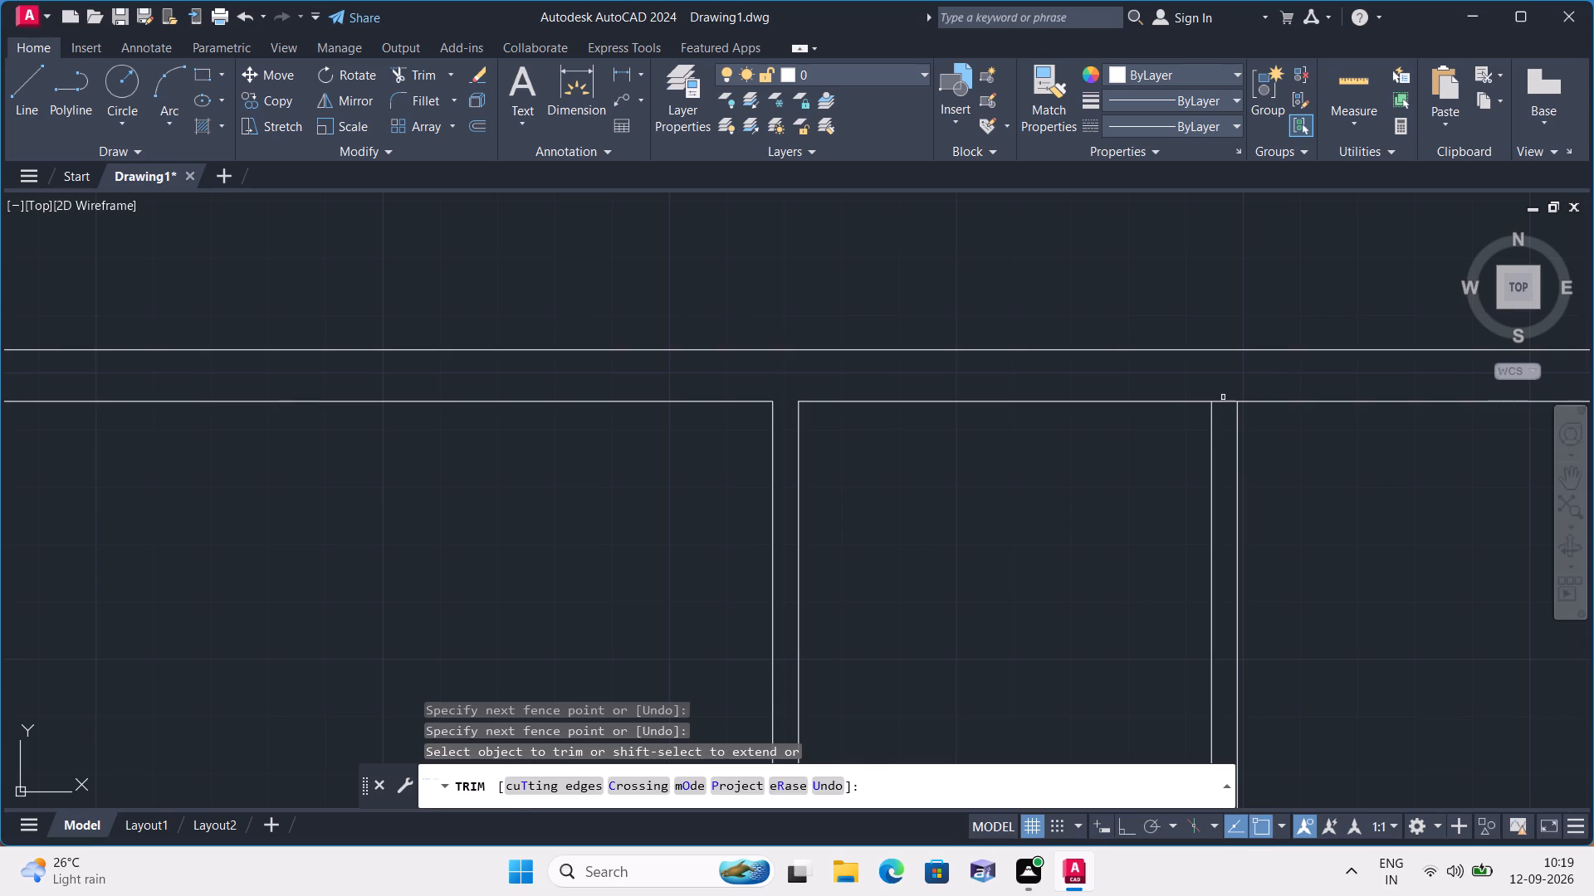
{"action": "left_click", "coordinate": [1223, 397]}
{"action": "left_click", "coordinate": [1224, 404]}
{"action": "scroll", "coordinate": [1229, 380], "scroll_direction": "down", "scroll_amount": 1}
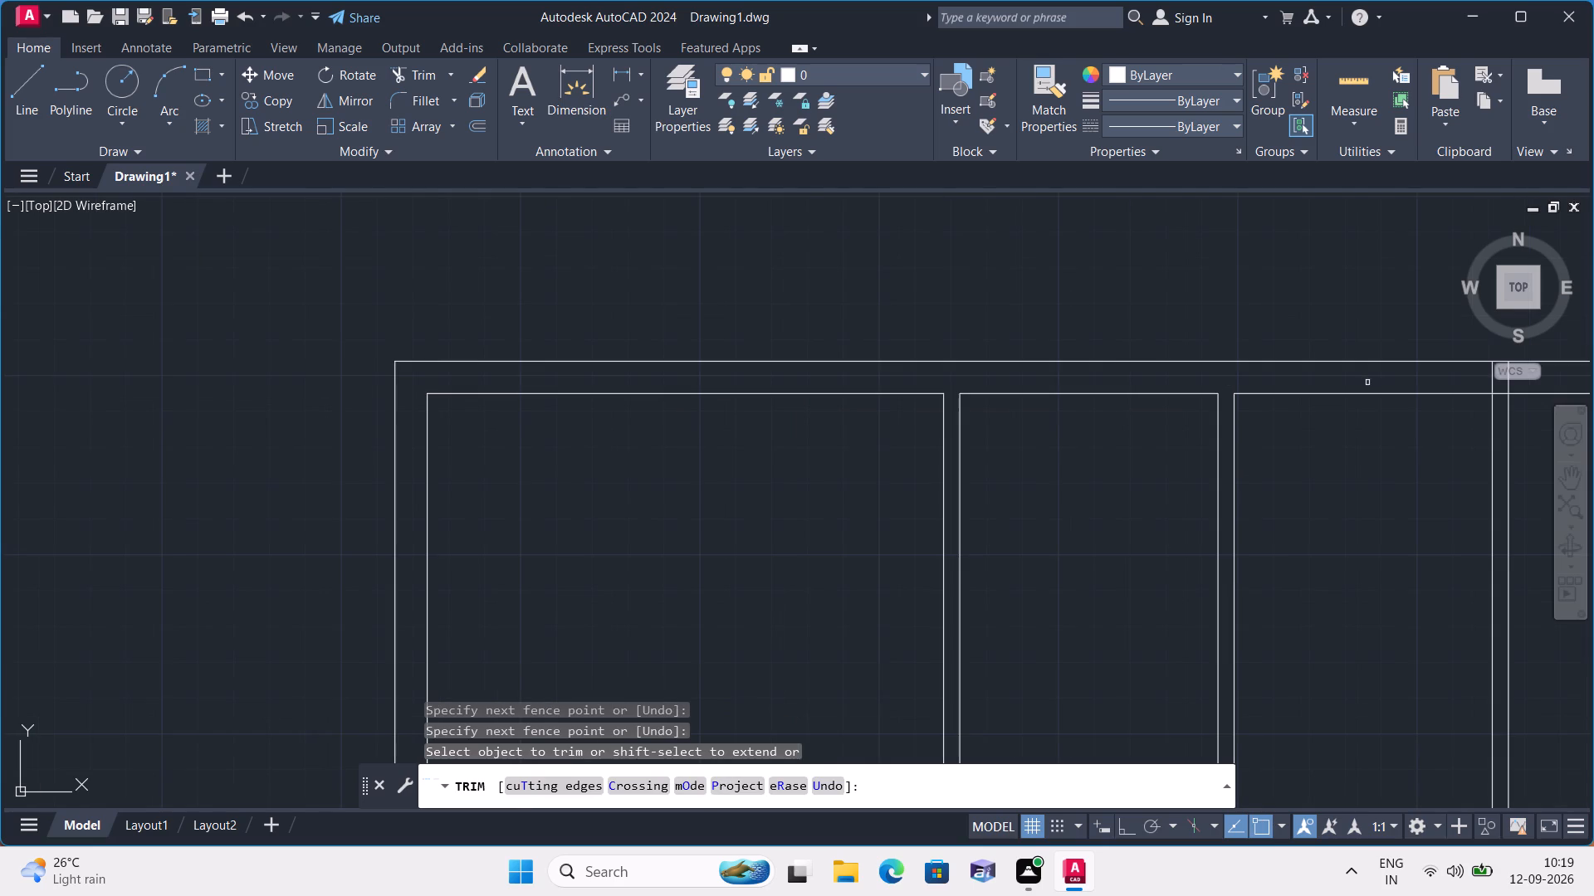
{"action": "middle_click_drag", "start_coordinate": [1366, 383], "coordinate": [1176, 422]}
{"action": "left_click", "coordinate": [1261, 410]}
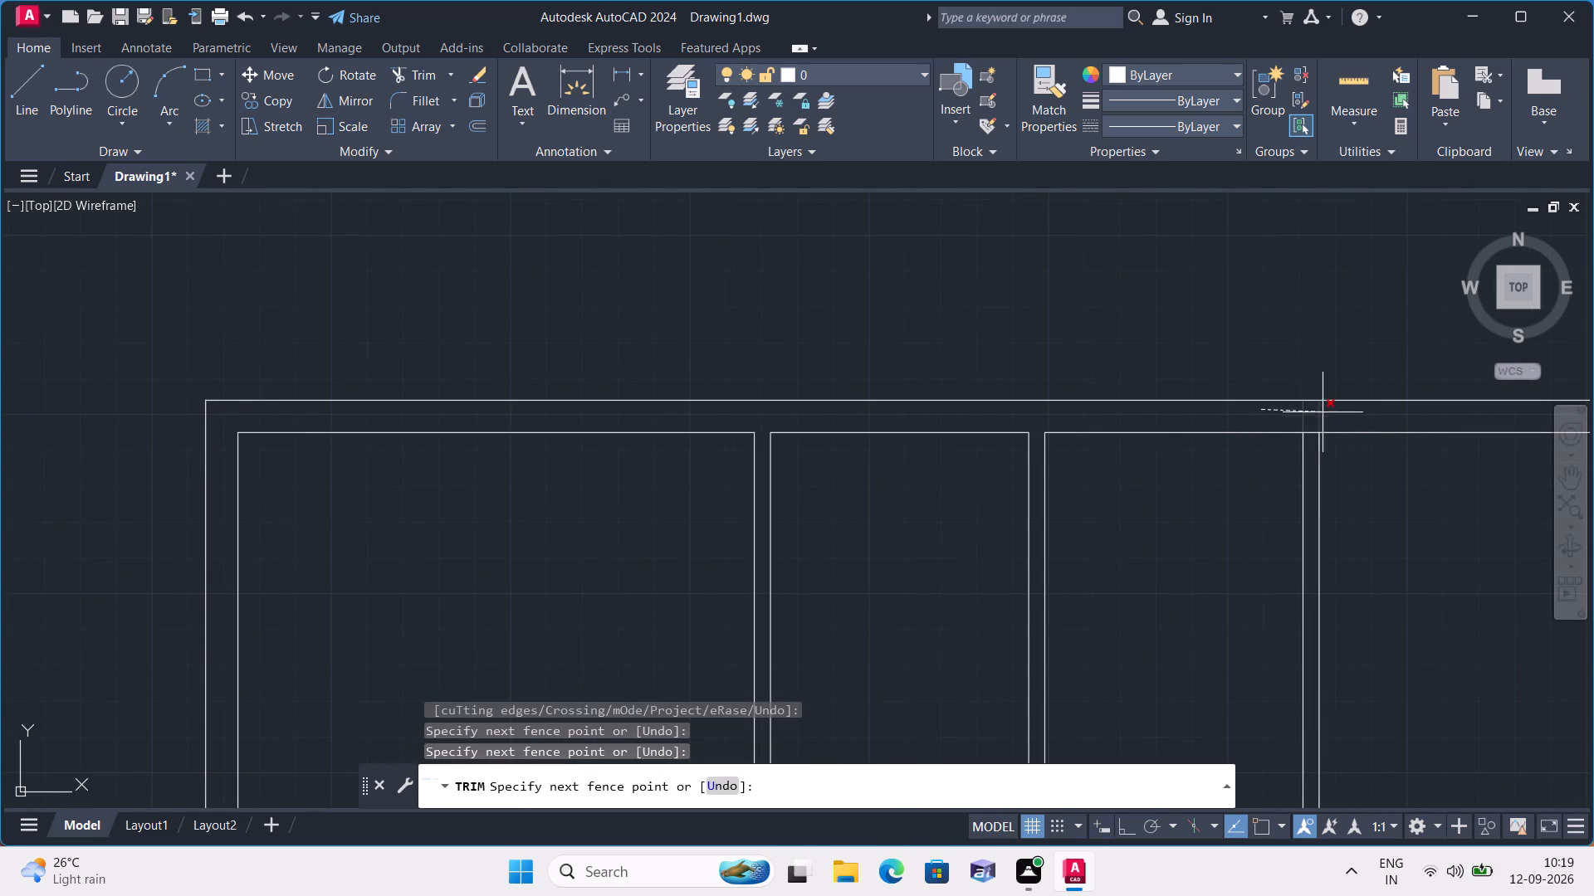
{"action": "left_click", "coordinate": [1329, 407]}
{"action": "left_click", "coordinate": [1311, 433]}
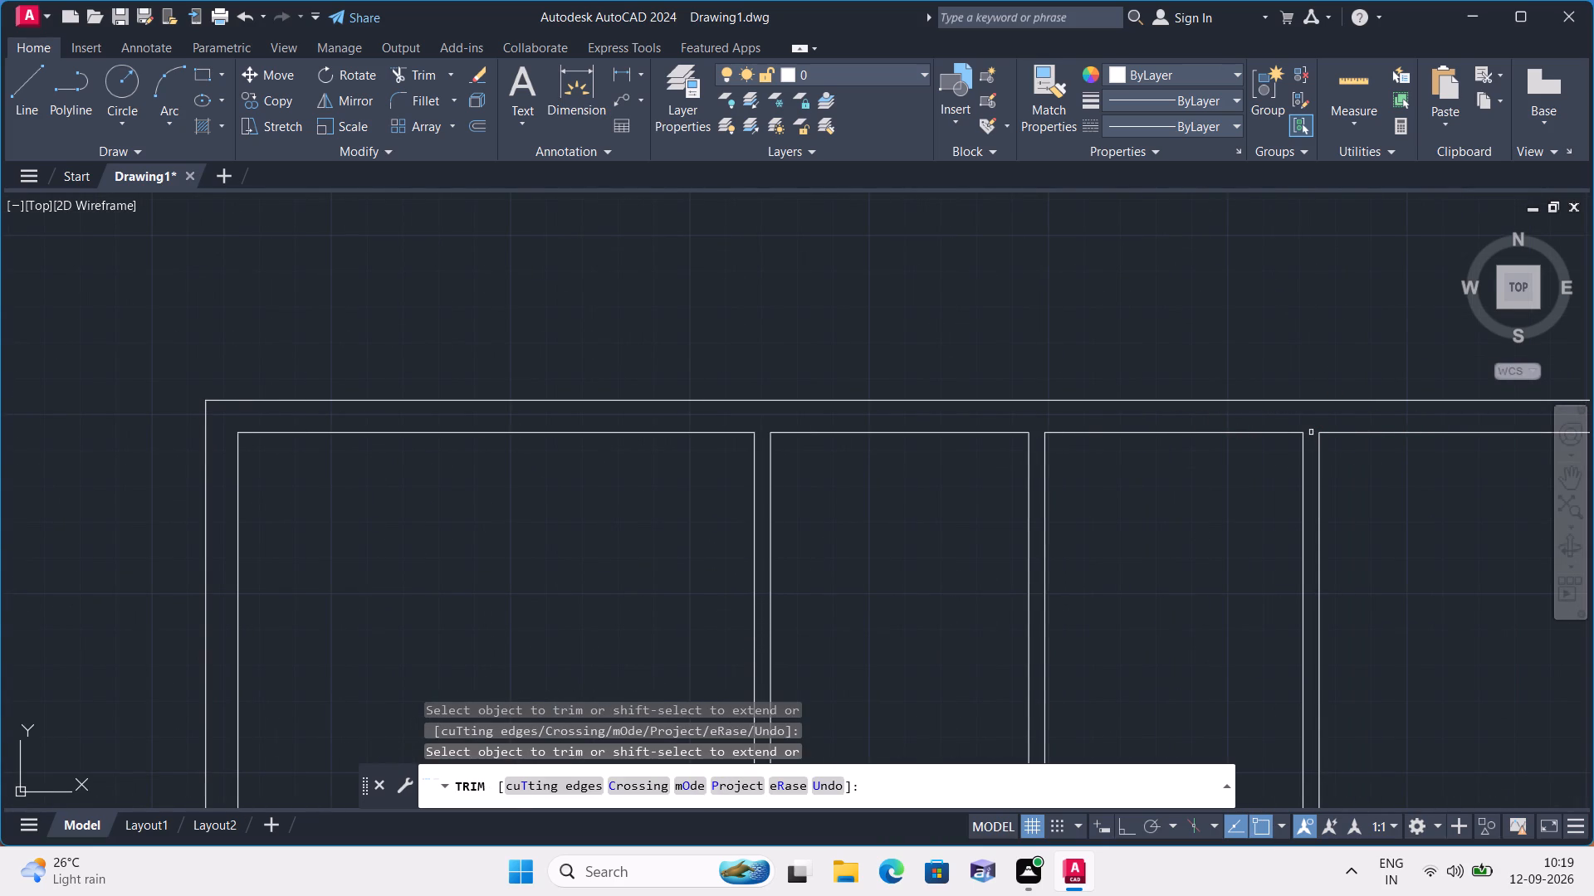
Trim the overlapping inner wall lines at the top-right exterior corner, using a fence across them.
{"action": "scroll", "coordinate": [1311, 434], "scroll_direction": "down", "scroll_amount": 3}
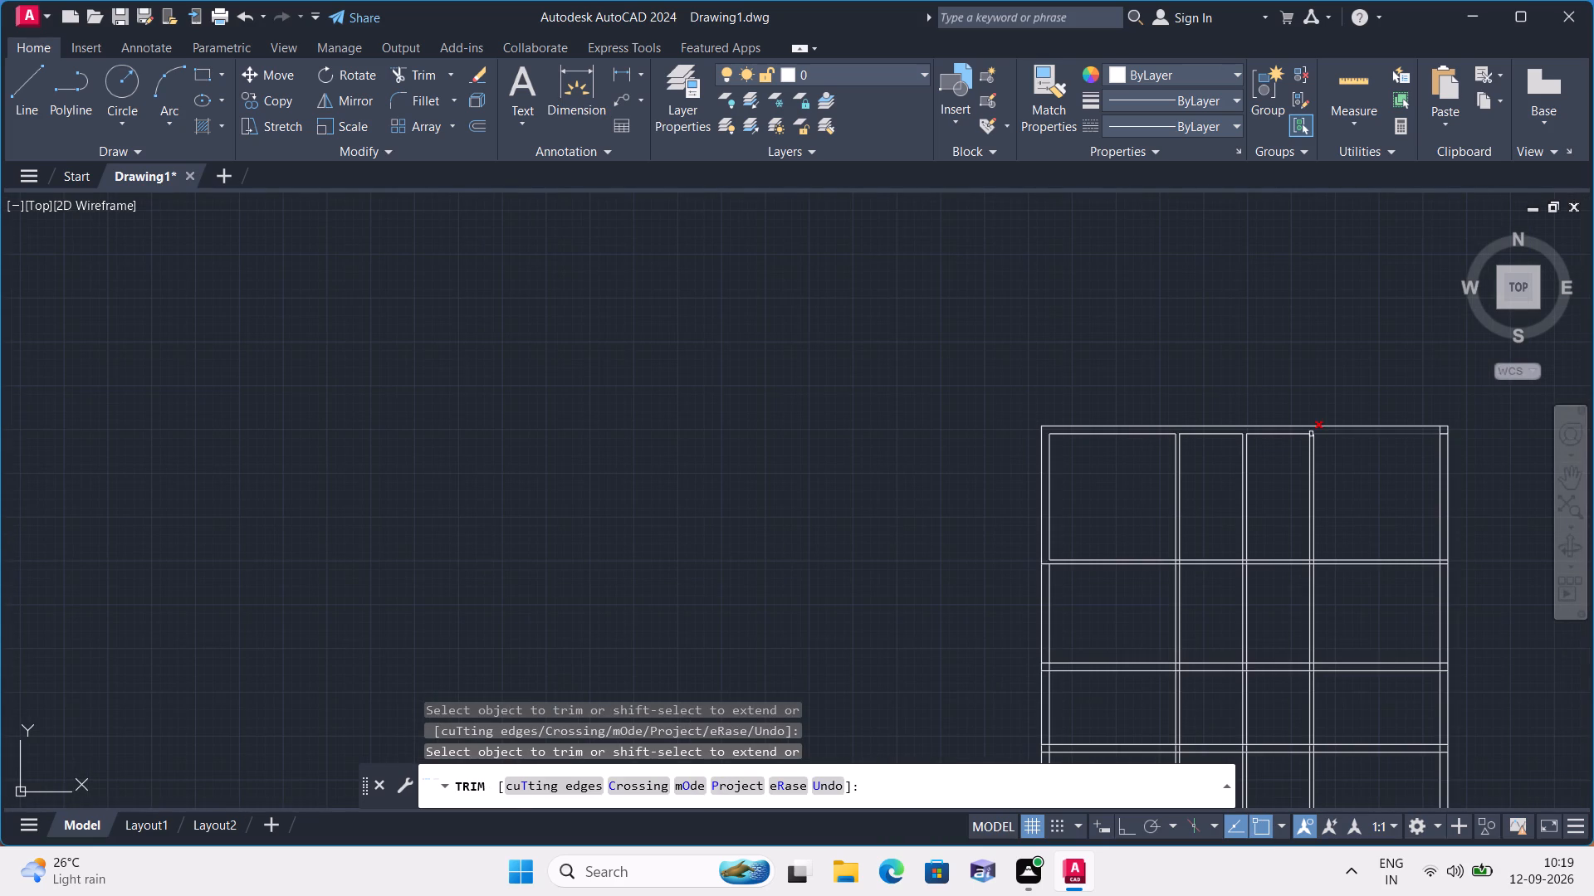
{"action": "middle_click_drag", "start_coordinate": [1345, 462], "coordinate": [1159, 412]}
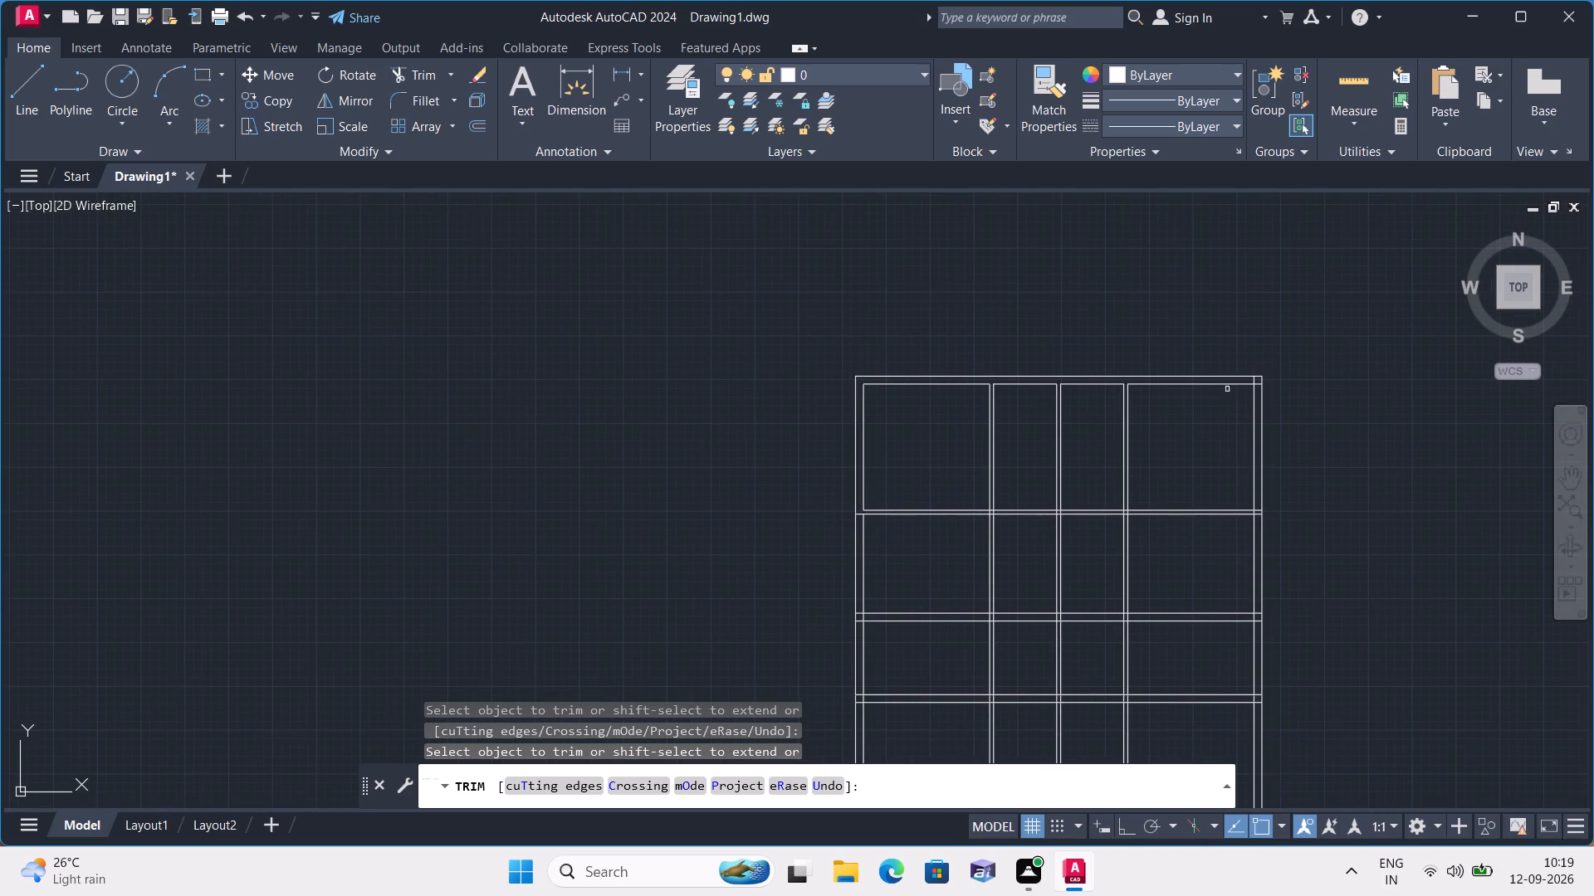
{"action": "scroll", "coordinate": [1239, 377], "scroll_direction": "up", "scroll_amount": 3}
{"action": "left_click", "coordinate": [1267, 378]}
{"action": "left_click", "coordinate": [1302, 409]}
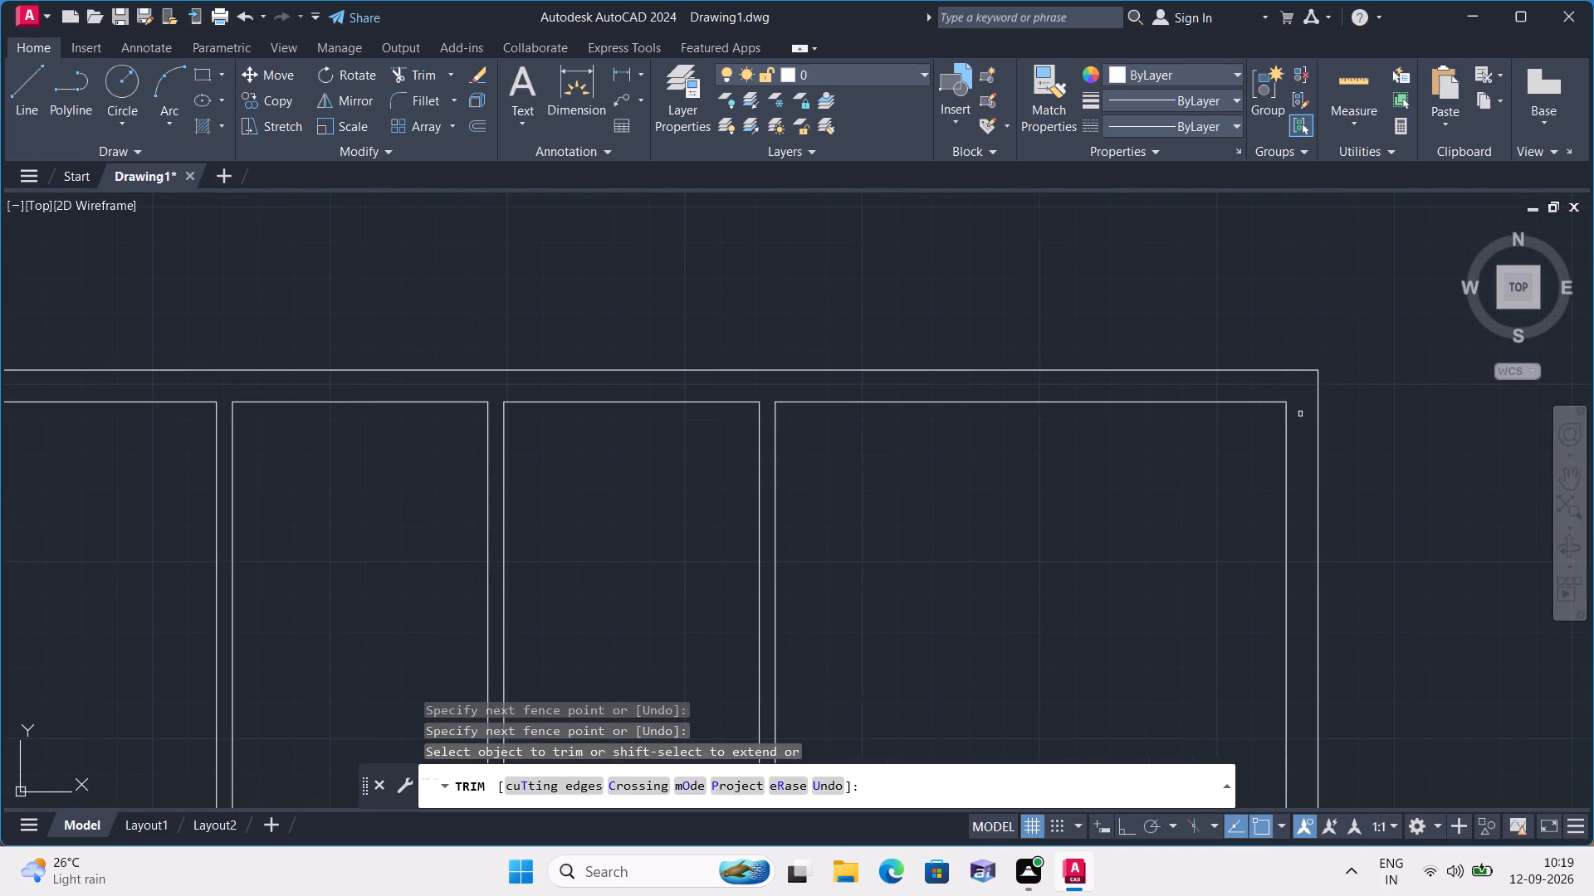
Trim the crossing lines where the uppermost horizontal partition meets the right exterior wall to open the junction.
{"action": "scroll", "coordinate": [1293, 415], "scroll_direction": "down", "scroll_amount": 2}
{"action": "middle_click_drag", "start_coordinate": [1332, 515], "coordinate": [1298, 390]}
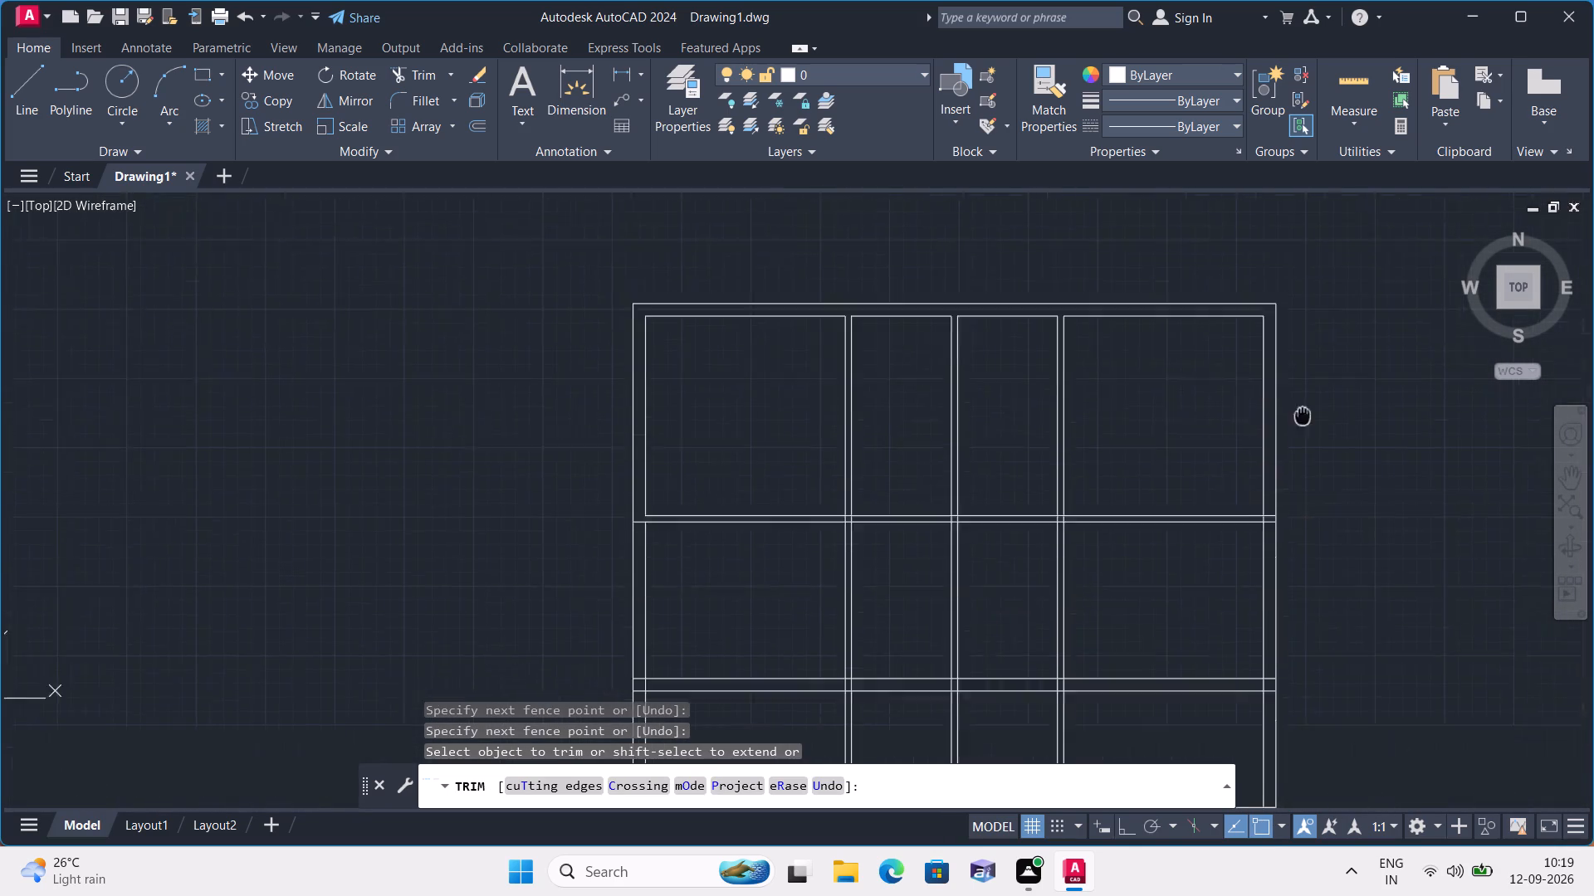
{"action": "middle_click_drag", "start_coordinate": [1298, 390], "coordinate": [1282, 303]}
{"action": "scroll", "coordinate": [1249, 410], "scroll_direction": "up", "scroll_amount": 3}
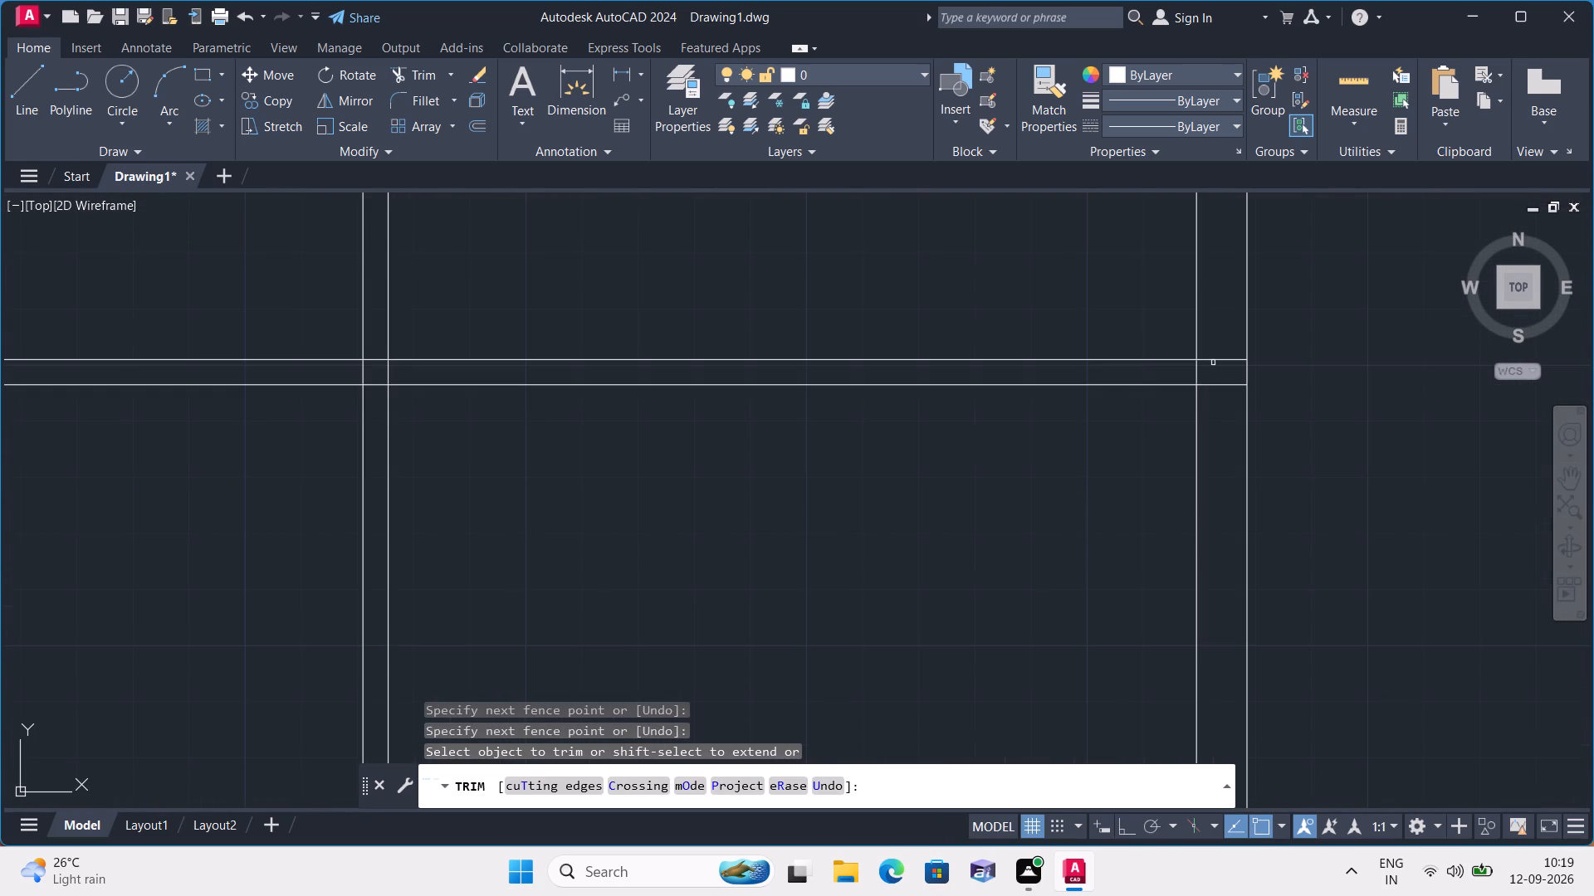
{"action": "left_click", "coordinate": [1215, 350]}
{"action": "left_click", "coordinate": [1228, 398]}
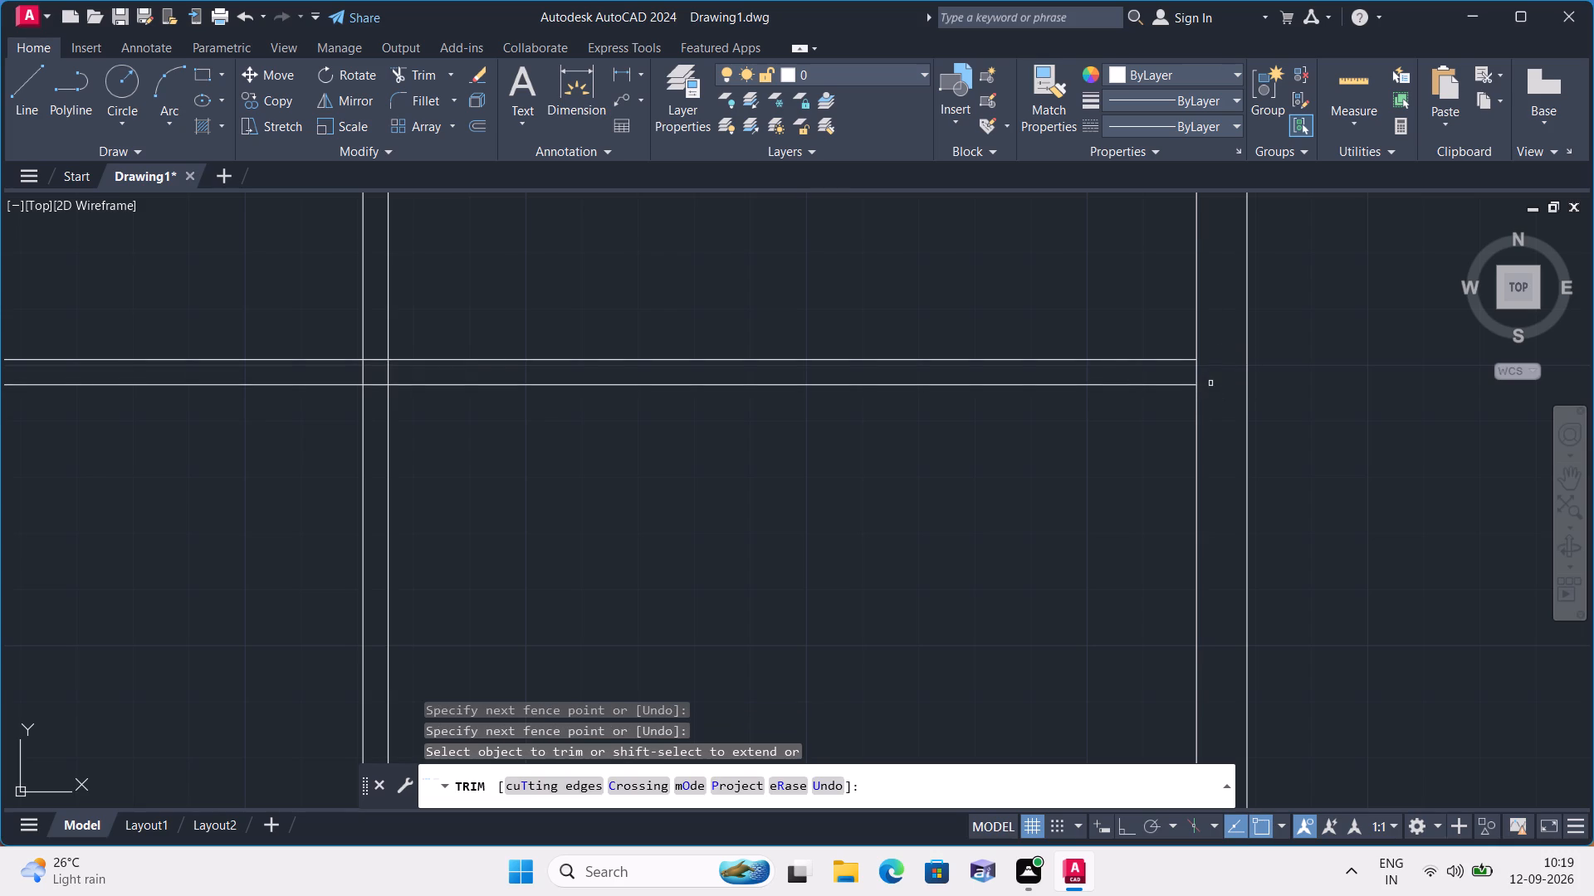
{"action": "left_click", "coordinate": [1198, 375]}
Trim the three vertical partitions' lines where they cross the uppermost horizontal partition, leaving the first one's right line.
{"action": "scroll", "coordinate": [1197, 377], "scroll_direction": "down", "scroll_amount": 1}
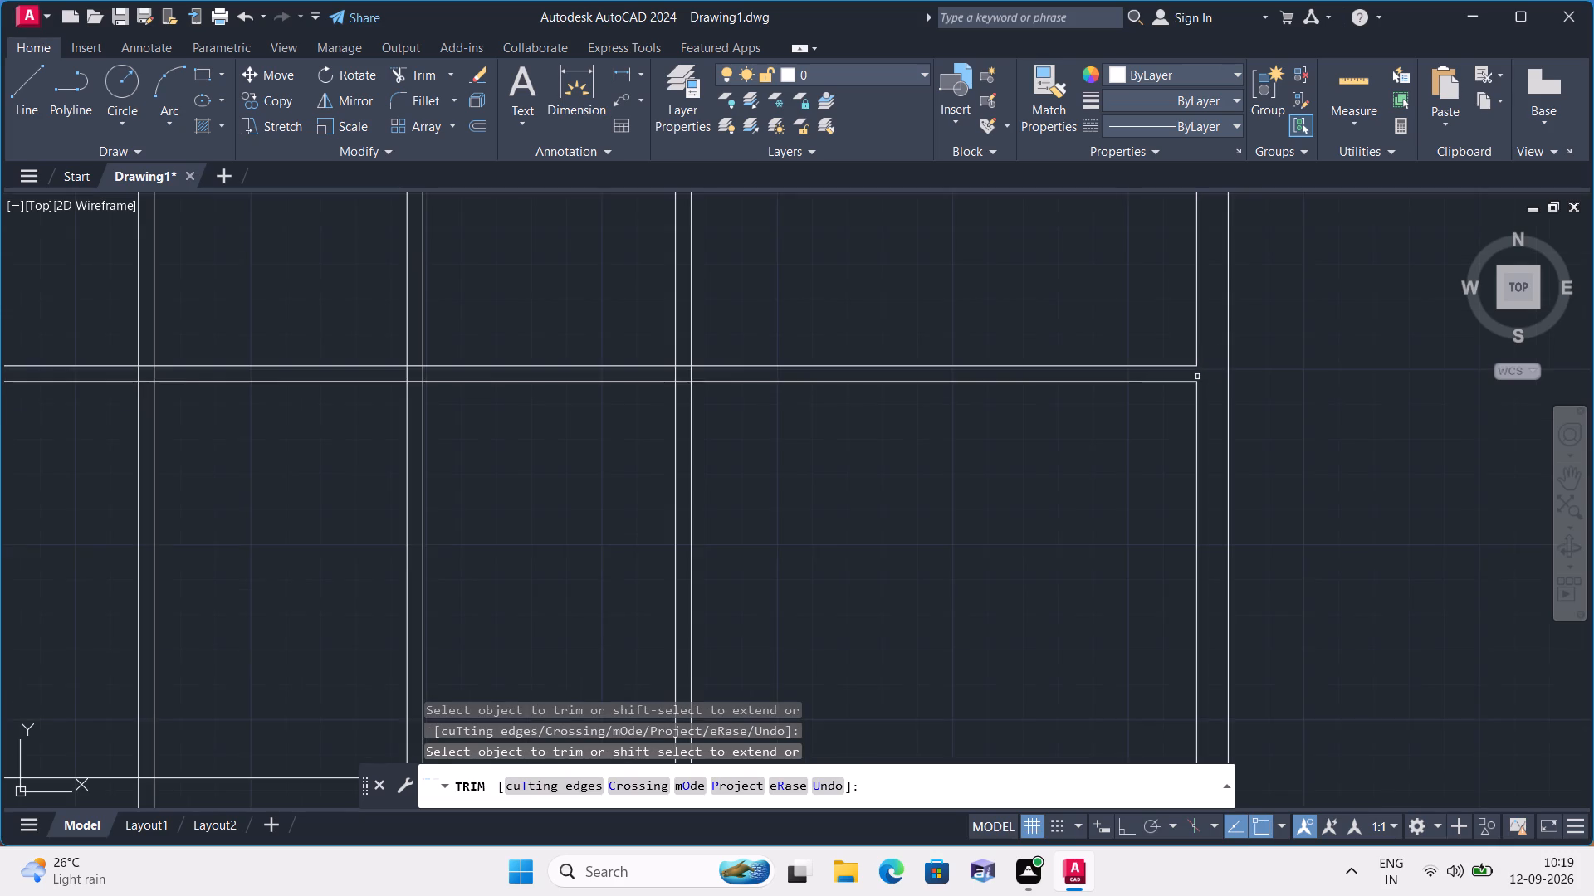
{"action": "scroll", "coordinate": [1197, 377], "scroll_direction": "down", "scroll_amount": 2}
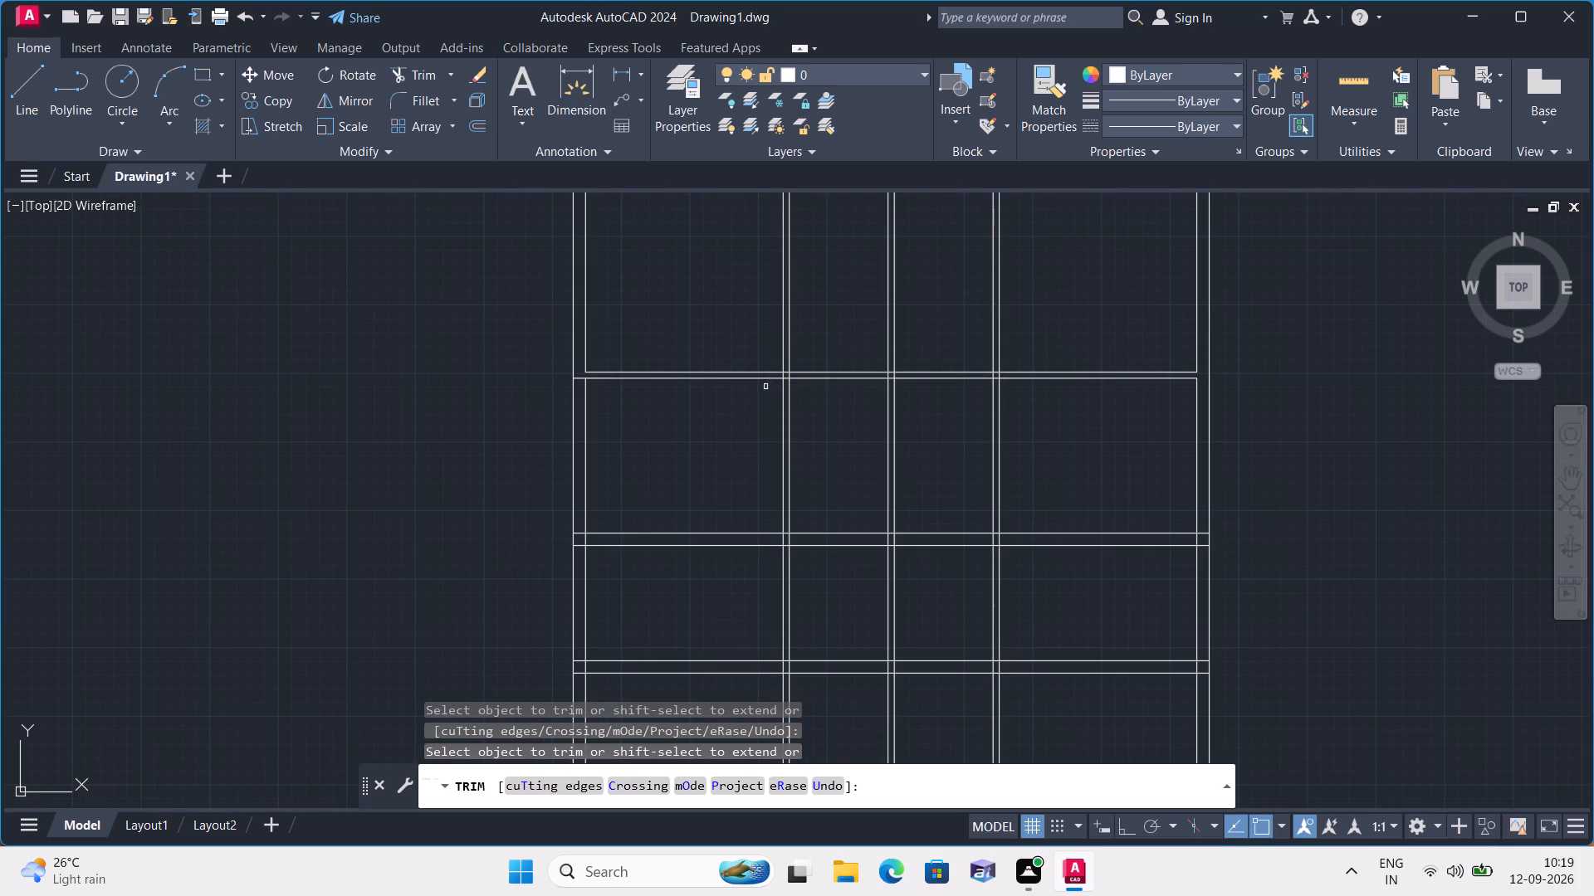
{"action": "scroll", "coordinate": [787, 375], "scroll_direction": "up", "scroll_amount": 3}
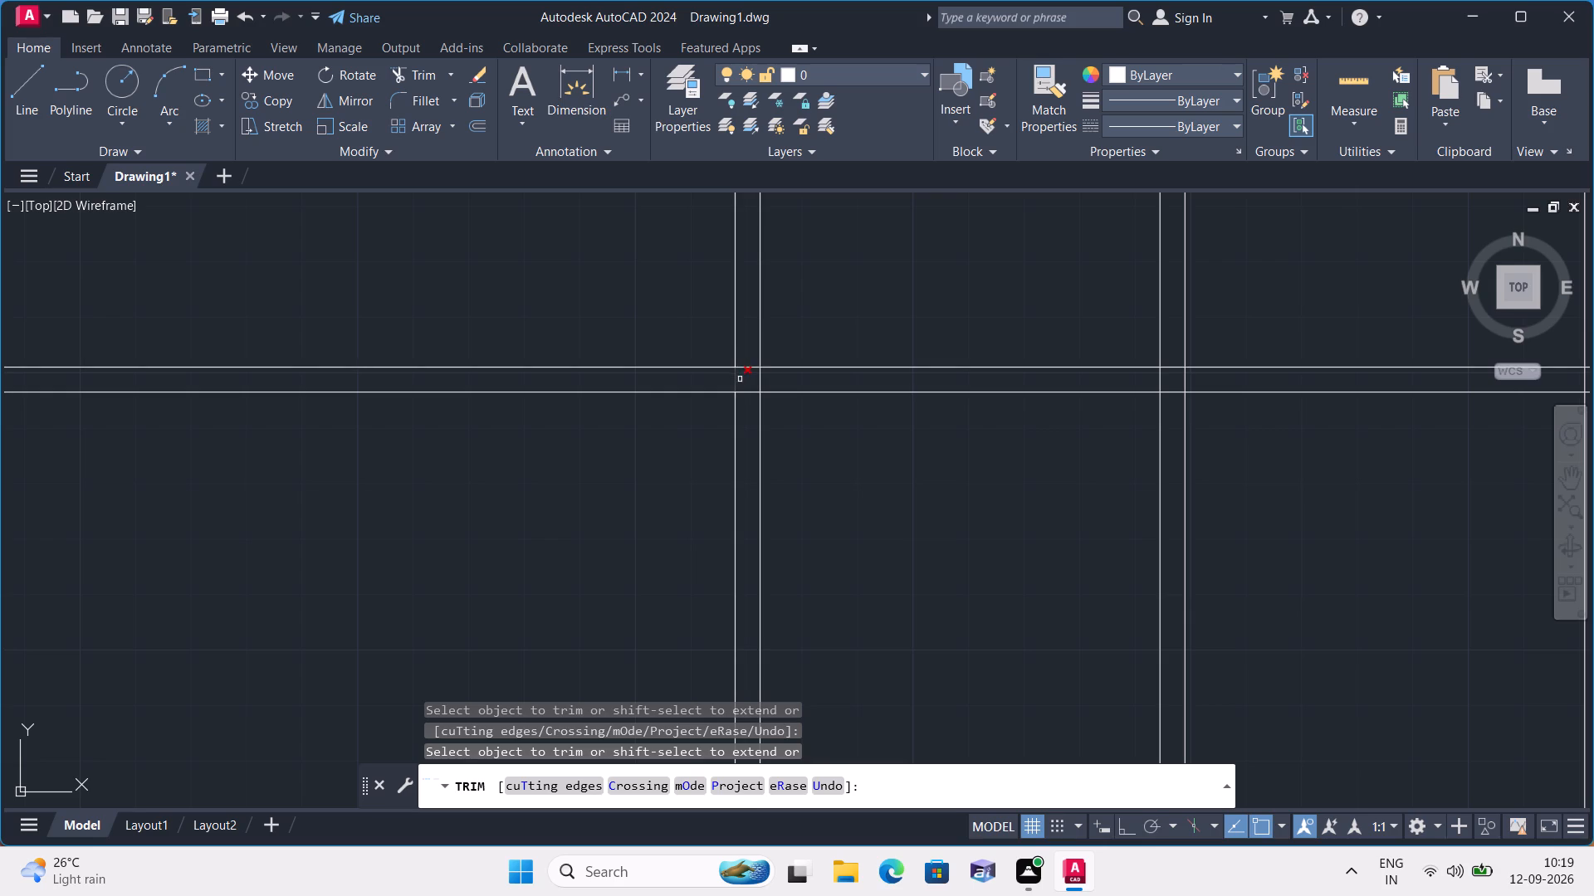
{"action": "left_click", "coordinate": [736, 384]}
{"action": "scroll", "coordinate": [746, 387], "scroll_direction": "down", "scroll_amount": 1}
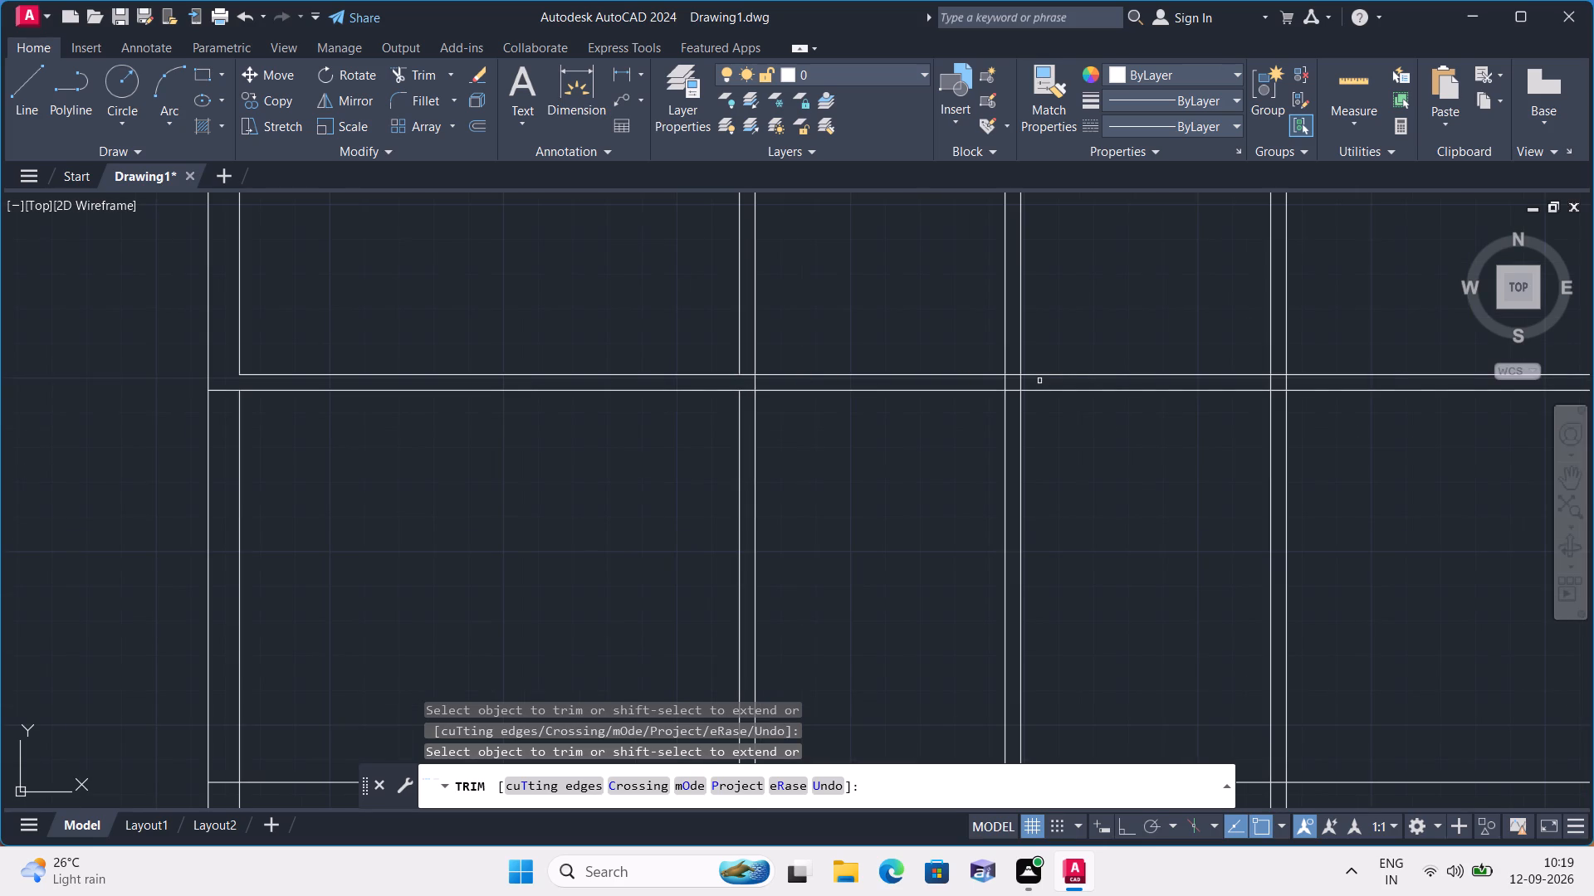
{"action": "scroll", "coordinate": [1034, 383], "scroll_direction": "up", "scroll_amount": 1}
{"action": "left_click", "coordinate": [985, 385]}
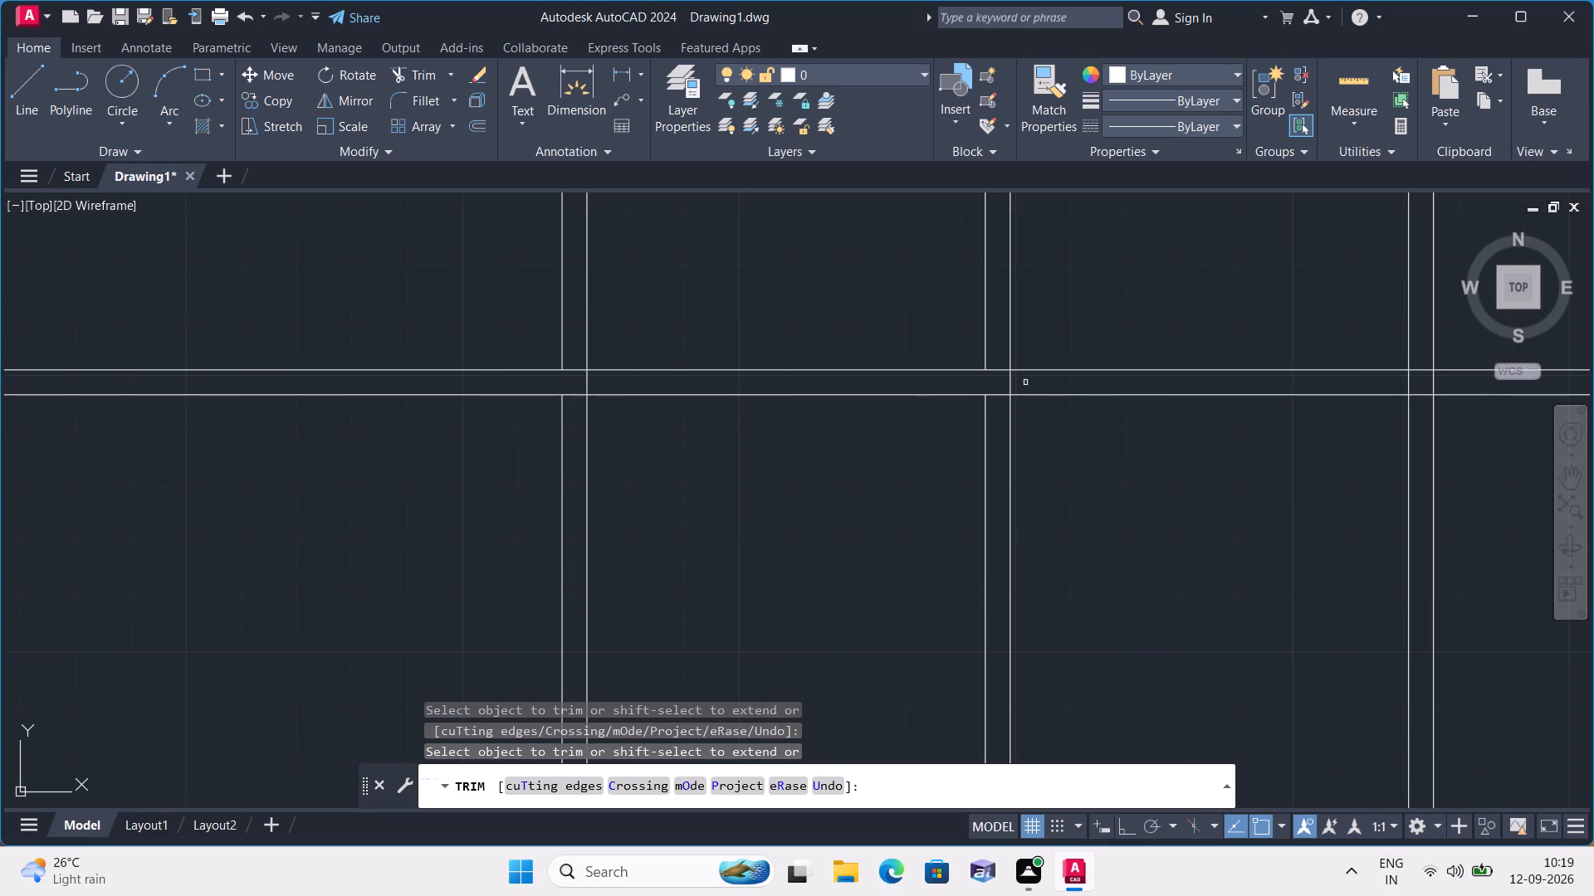
{"action": "left_click", "coordinate": [1010, 390]}
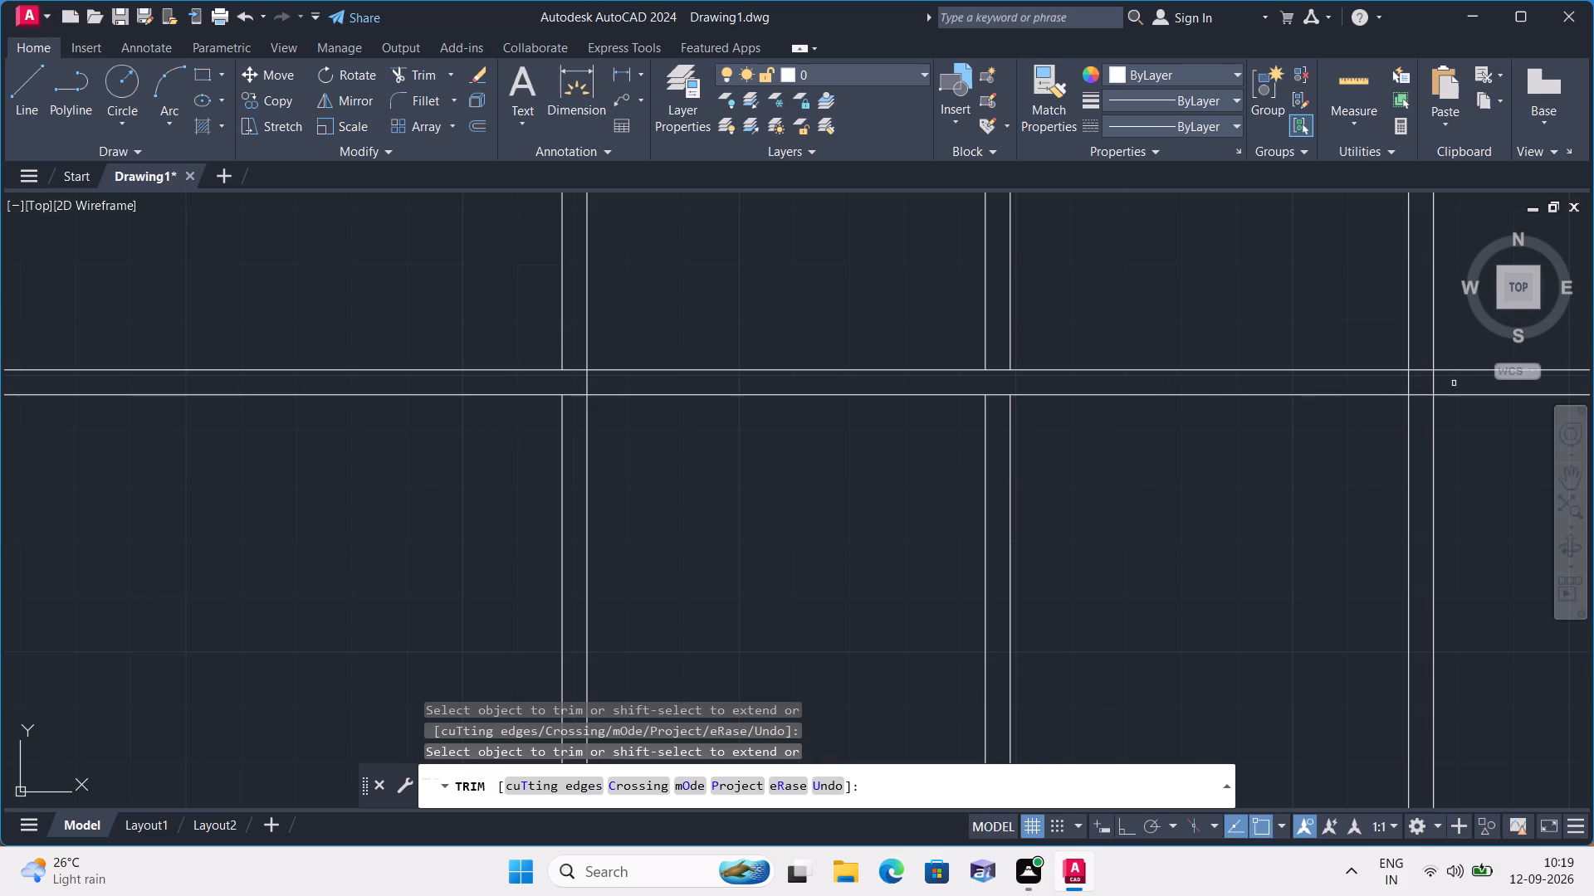
{"action": "left_click", "coordinate": [1409, 387]}
{"action": "left_click", "coordinate": [1435, 384]}
Trim away all three vertical partitions in the second row of rooms from the top, using a fence across them.
{"action": "scroll", "coordinate": [1435, 384], "scroll_direction": "down", "scroll_amount": 3}
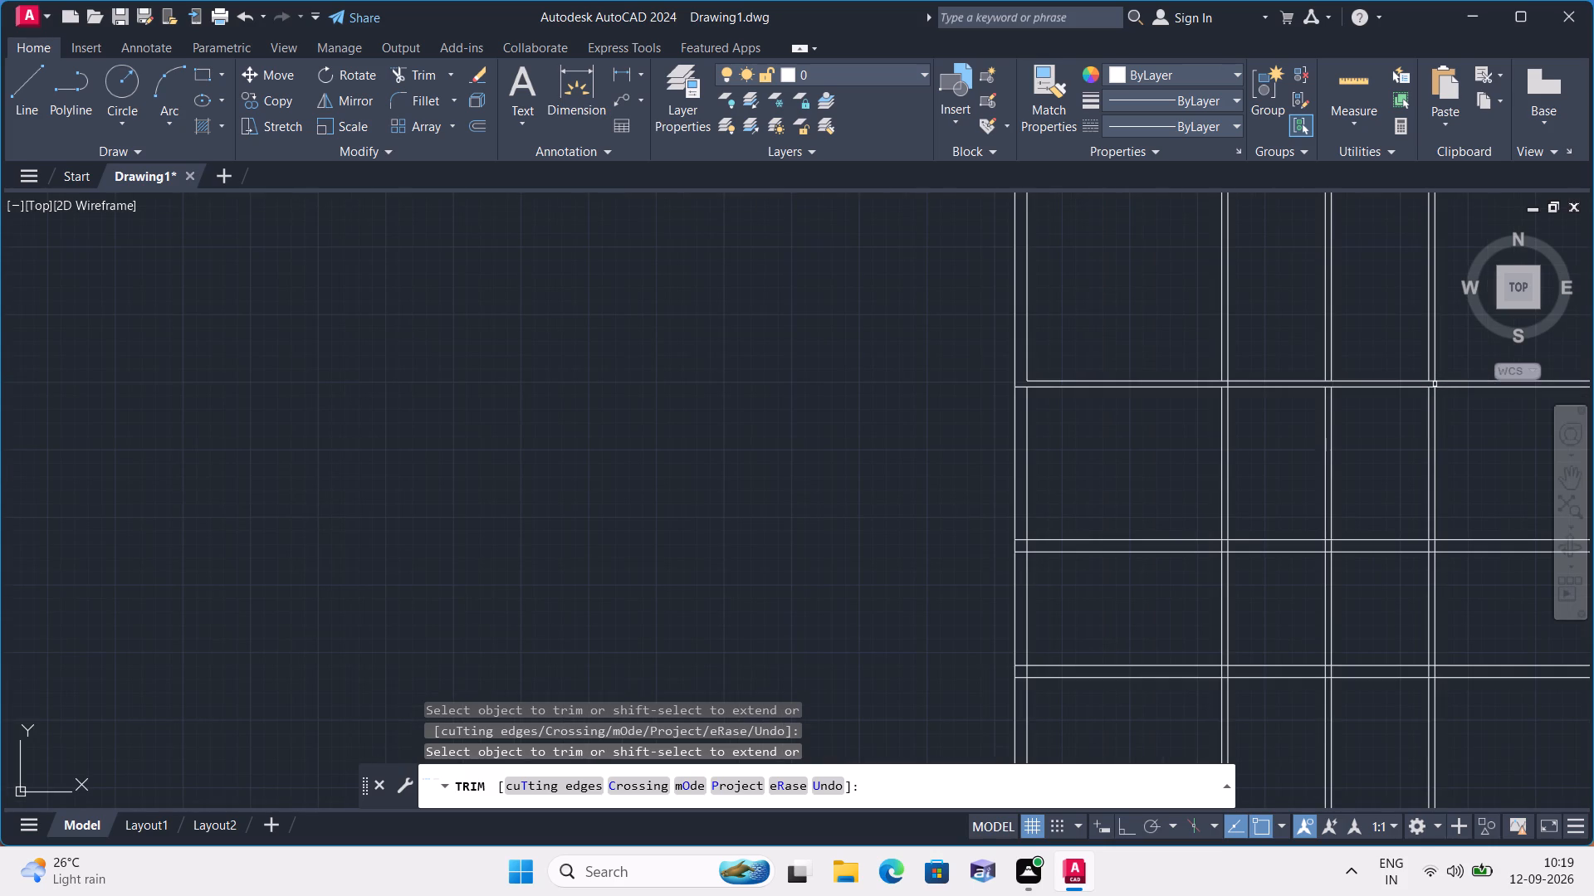
{"action": "scroll", "coordinate": [1435, 383], "scroll_direction": "down", "scroll_amount": 1}
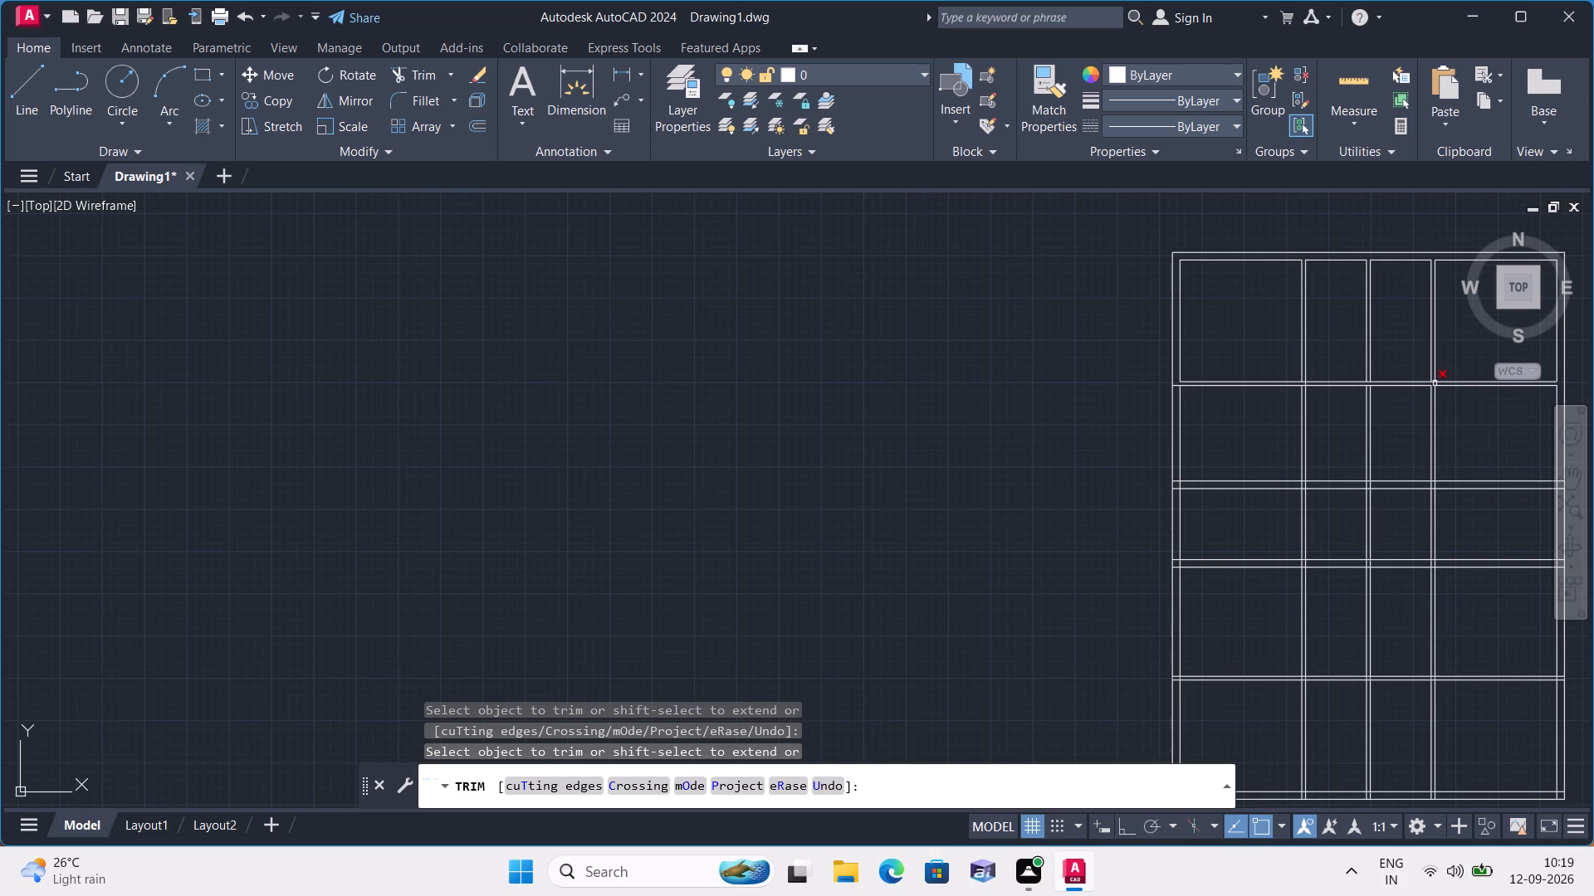
{"action": "scroll", "coordinate": [1435, 383], "scroll_direction": "down", "scroll_amount": 1}
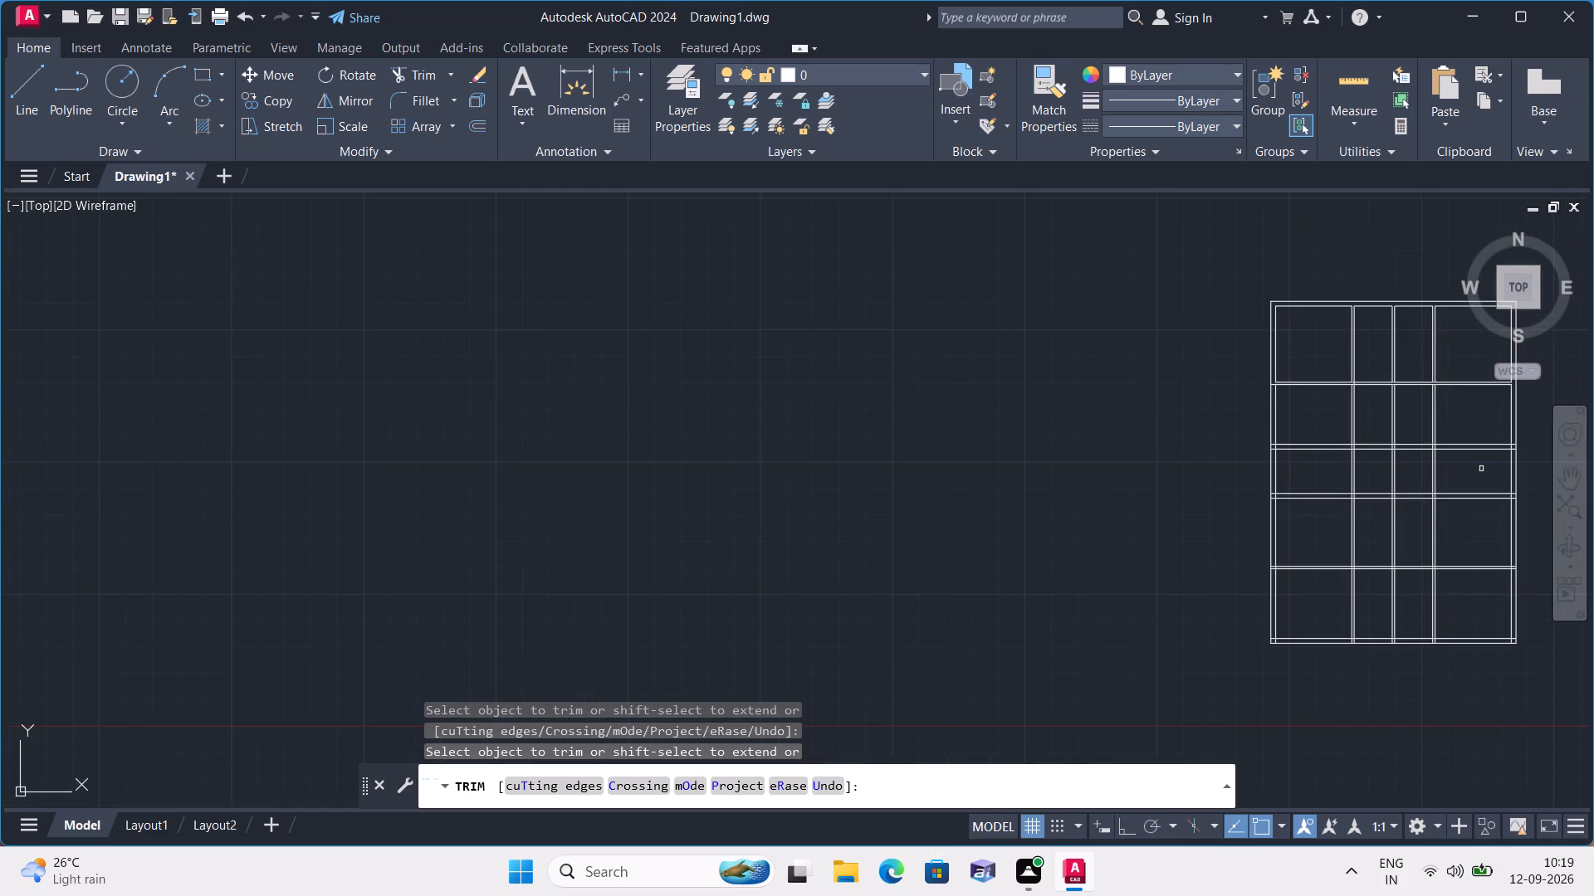
{"action": "scroll", "coordinate": [1453, 441], "scroll_direction": "up", "scroll_amount": 3}
{"action": "left_click", "coordinate": [1438, 399]}
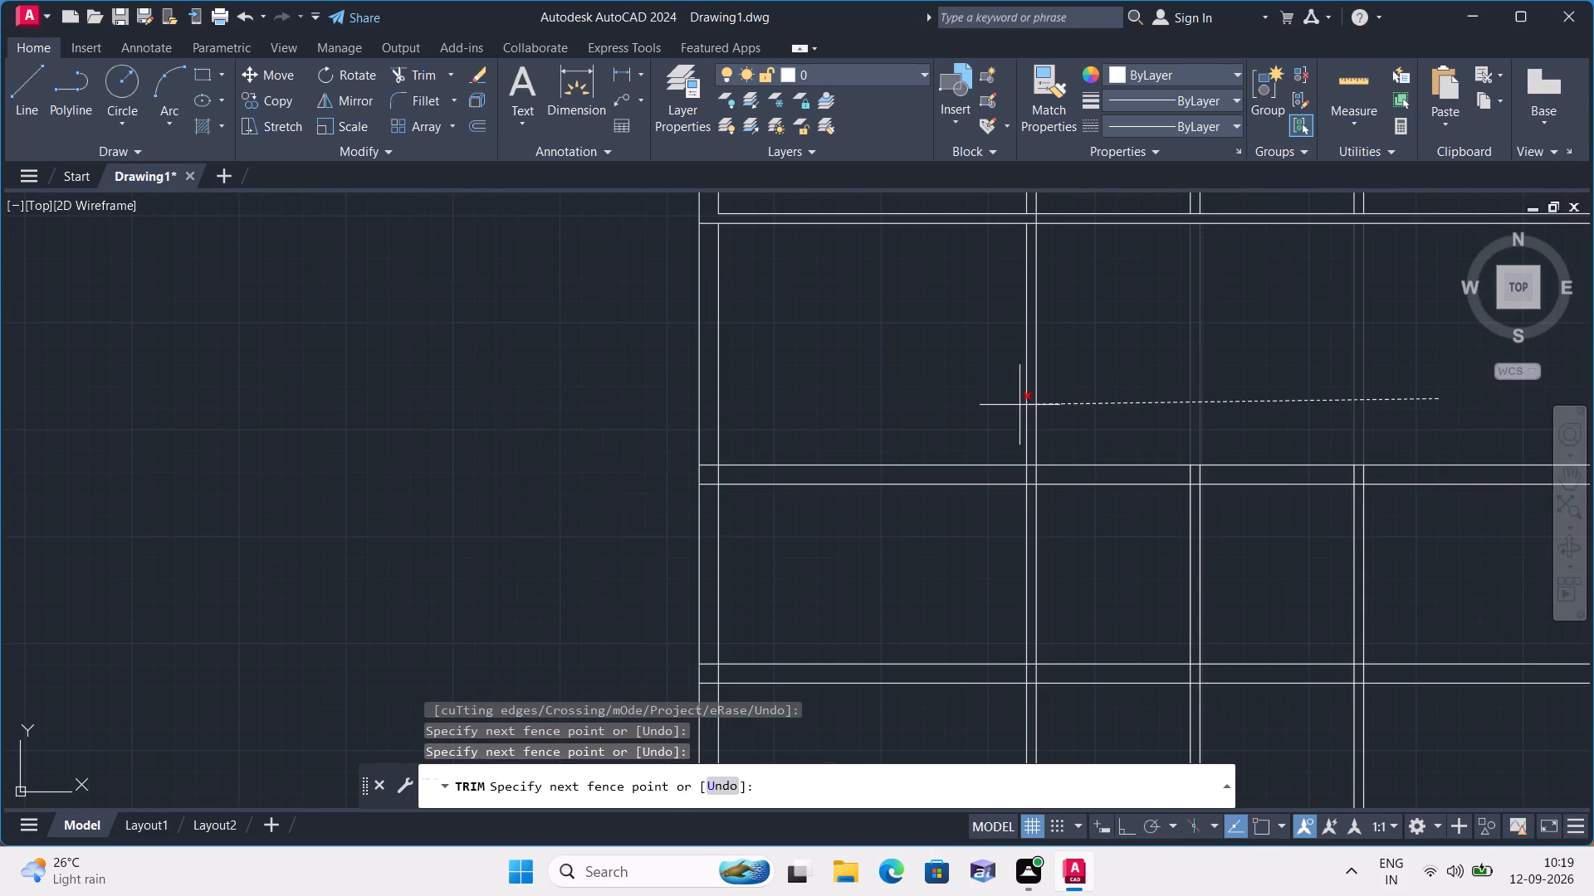
{"action": "left_click", "coordinate": [1010, 405]}
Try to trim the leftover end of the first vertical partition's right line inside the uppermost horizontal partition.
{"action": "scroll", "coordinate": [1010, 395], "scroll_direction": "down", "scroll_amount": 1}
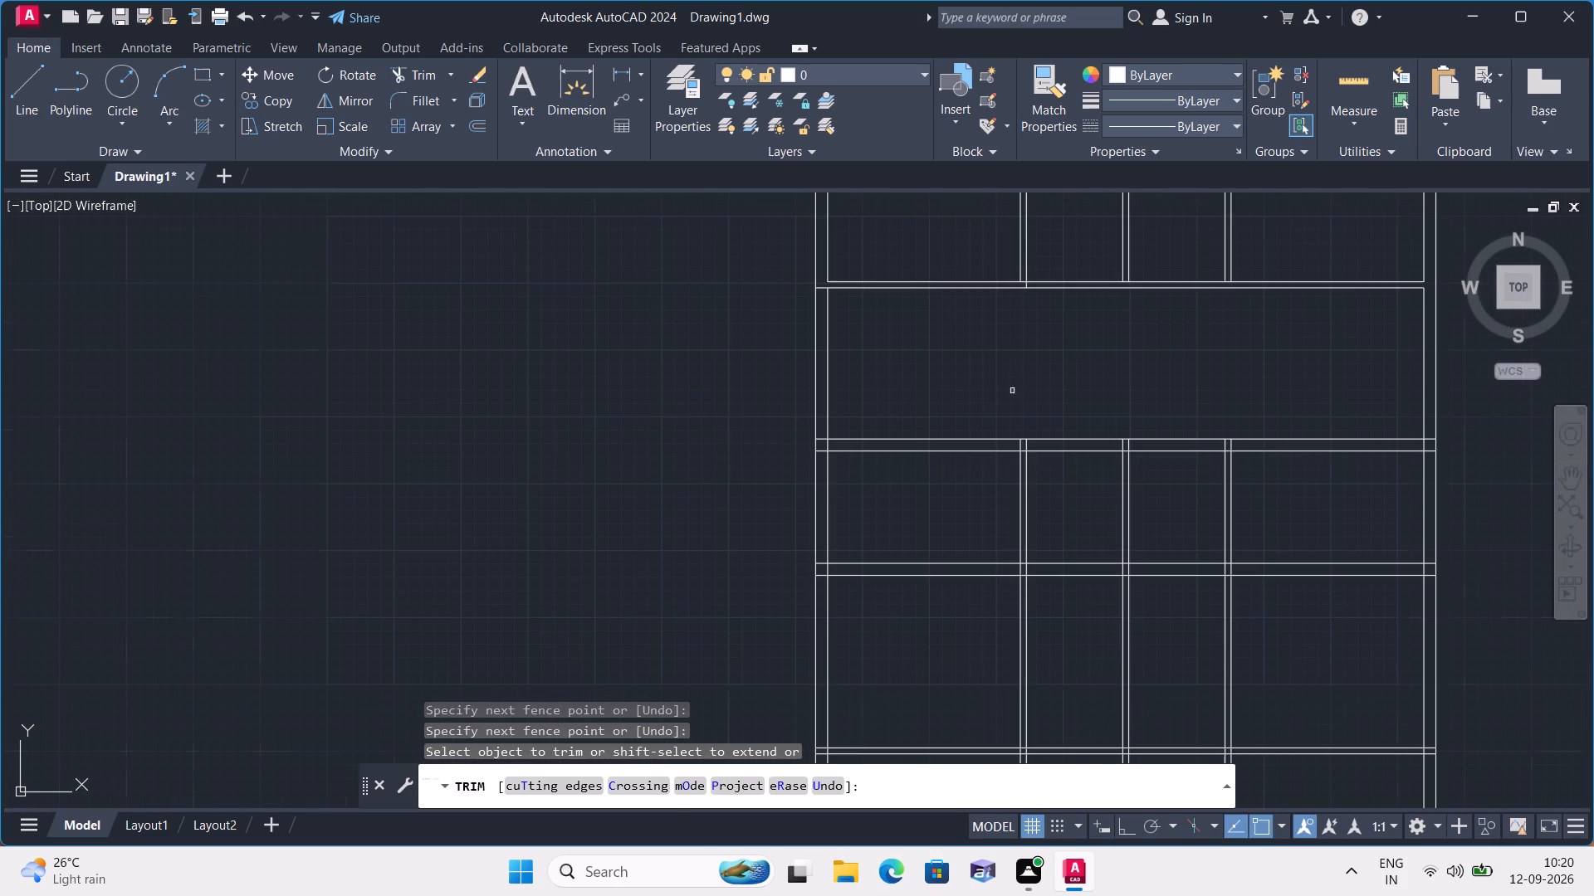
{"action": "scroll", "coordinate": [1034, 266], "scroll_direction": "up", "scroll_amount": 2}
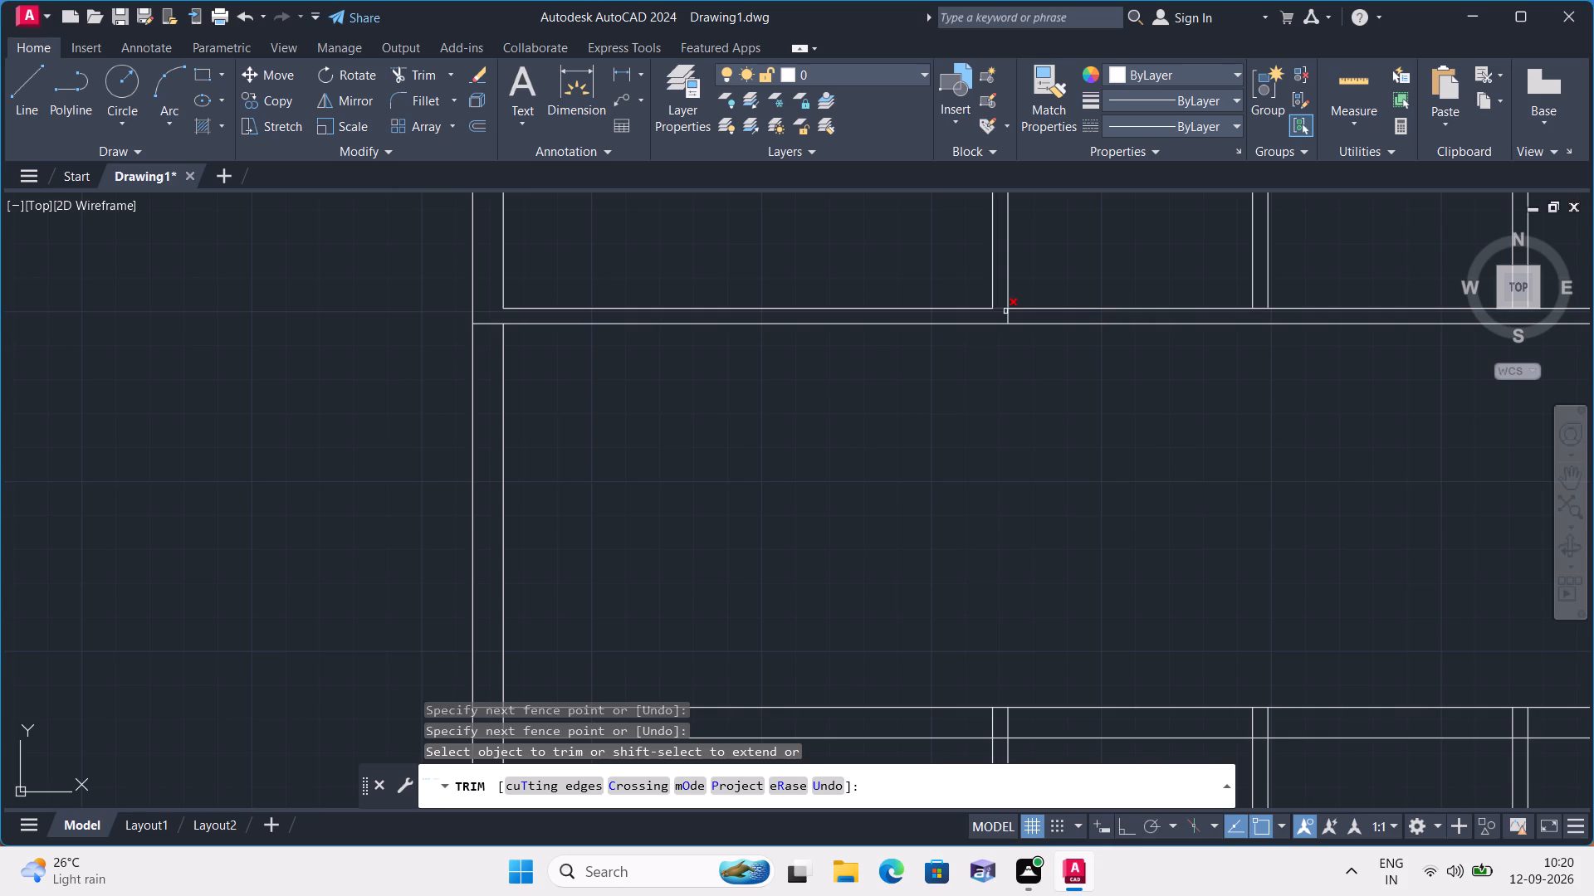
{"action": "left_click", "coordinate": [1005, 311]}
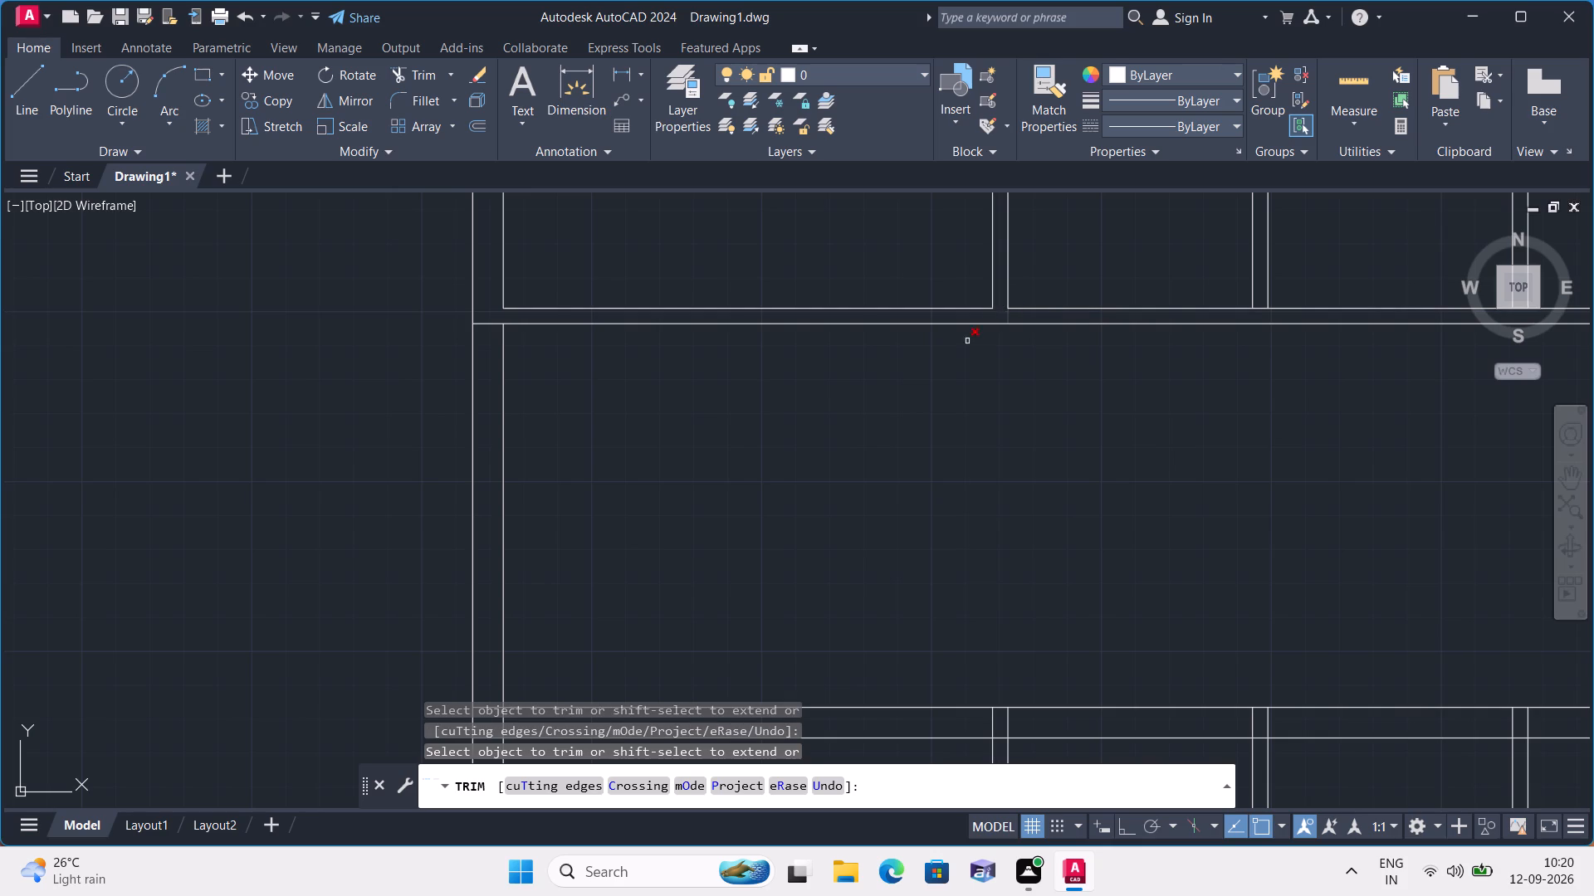
Trim away all three vertical partitions in the third, fourth and bottom rows of rooms, using a fence across each row.
{"action": "scroll", "coordinate": [1035, 439], "scroll_direction": "down", "scroll_amount": 1}
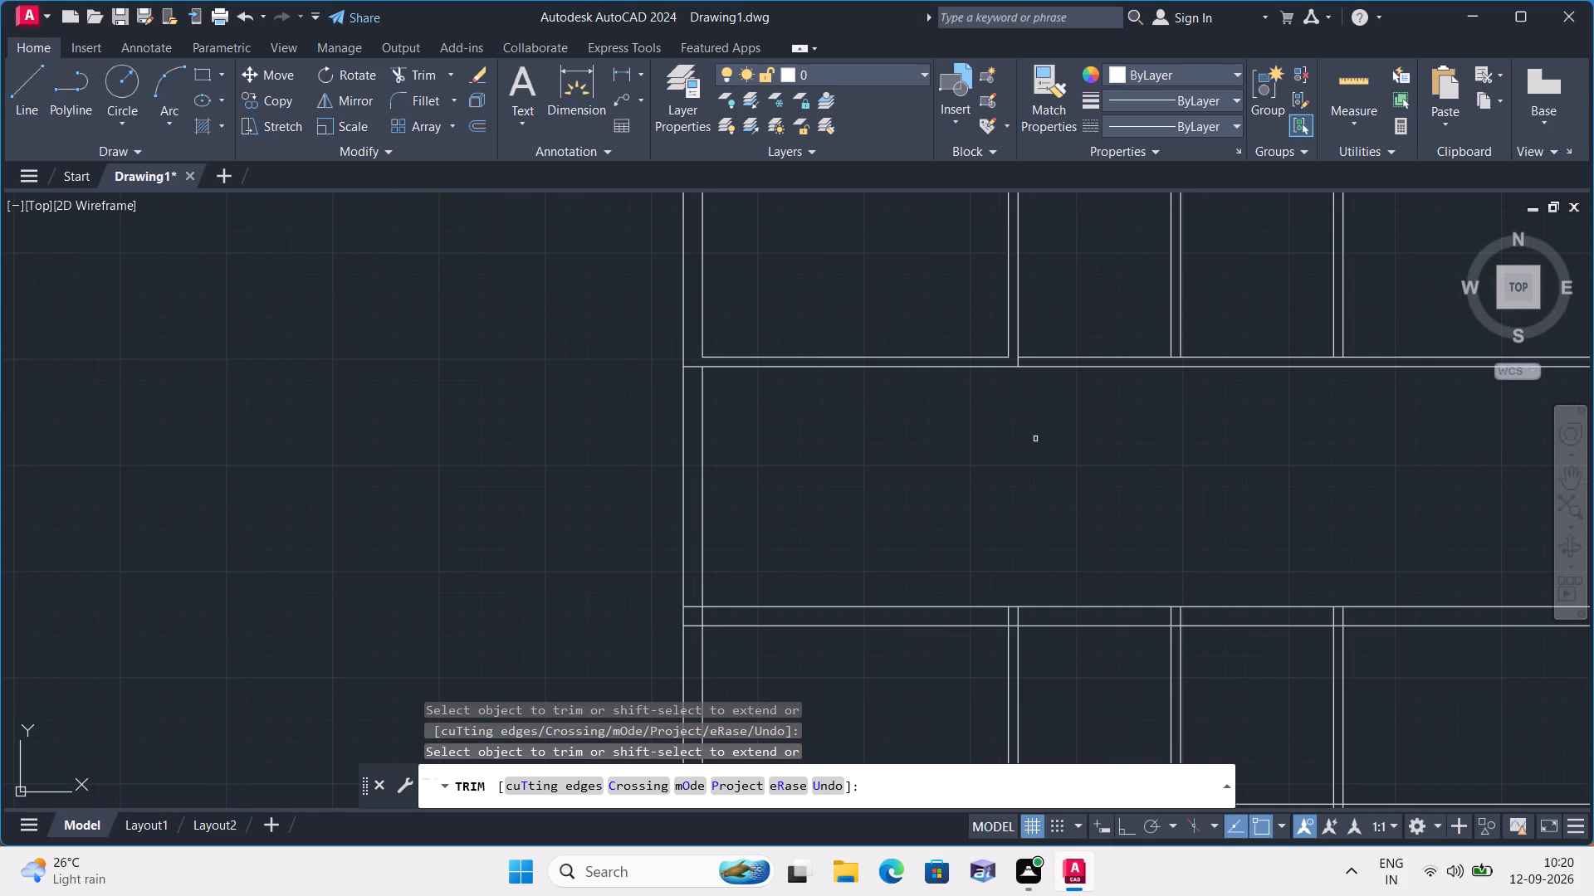
{"action": "scroll", "coordinate": [1035, 439], "scroll_direction": "down", "scroll_amount": 2}
{"action": "middle_click_drag", "start_coordinate": [1045, 467], "coordinate": [995, 322]}
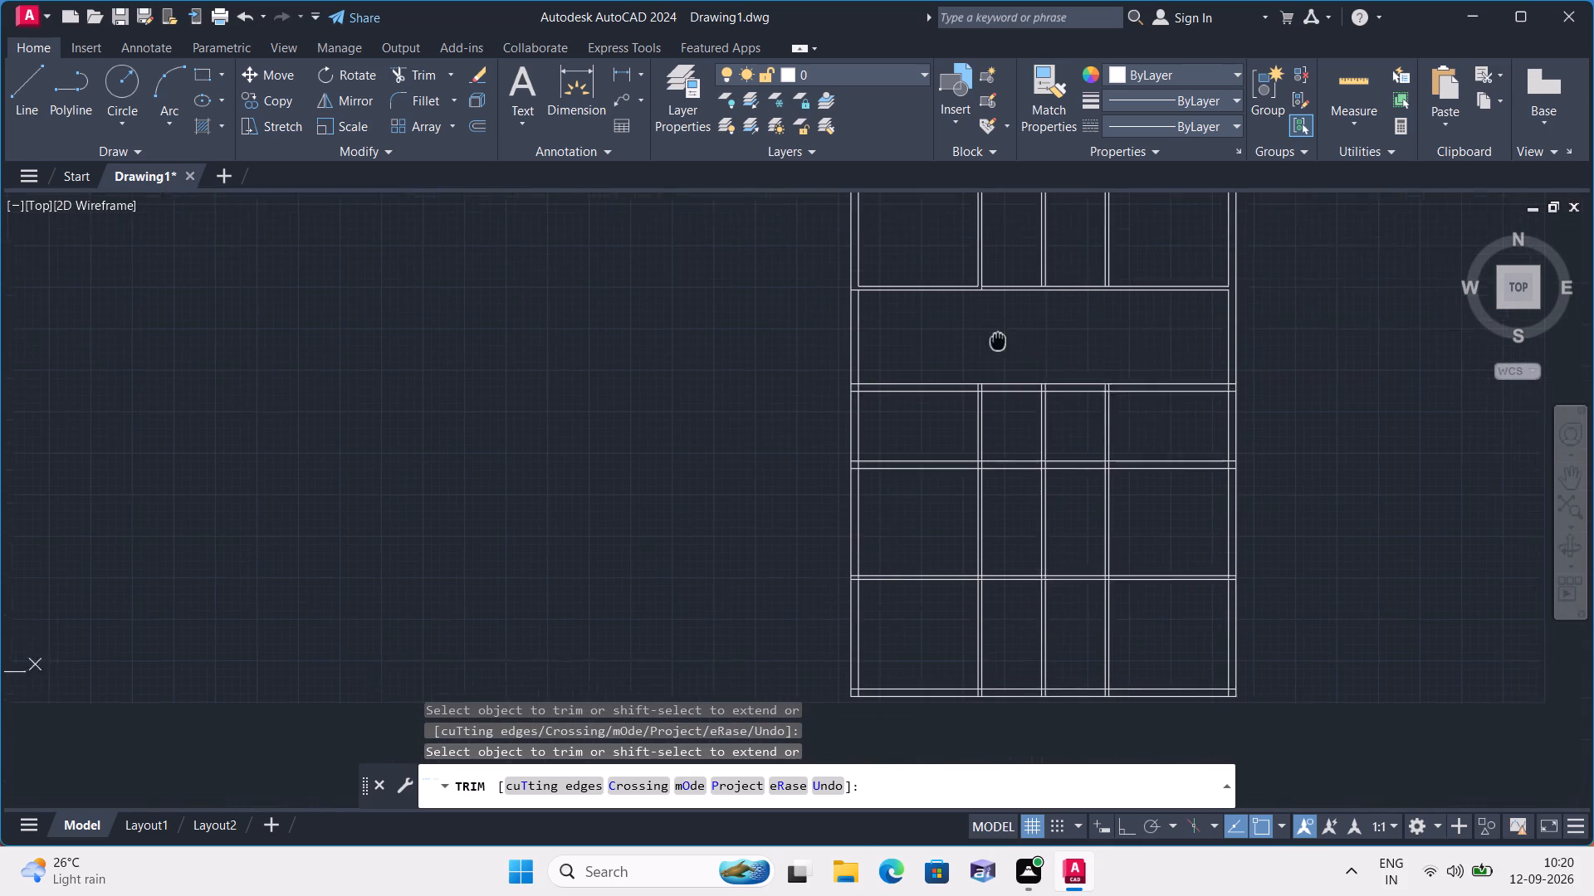
{"action": "middle_click_drag", "start_coordinate": [995, 322], "coordinate": [995, 319]}
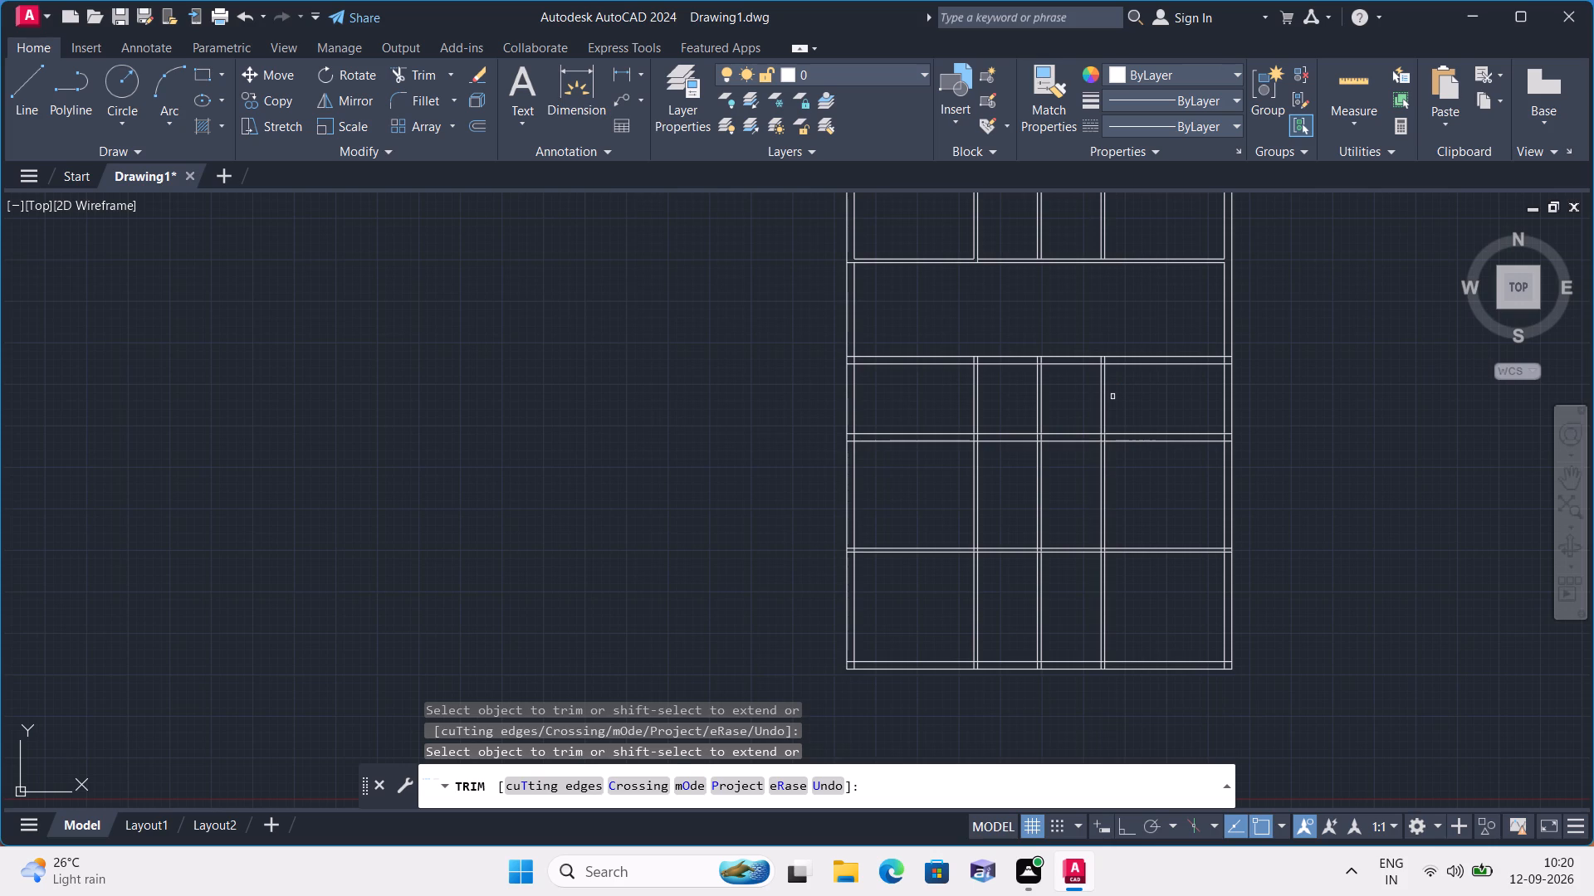
{"action": "left_click", "coordinate": [1112, 397]}
{"action": "left_click", "coordinate": [947, 398]}
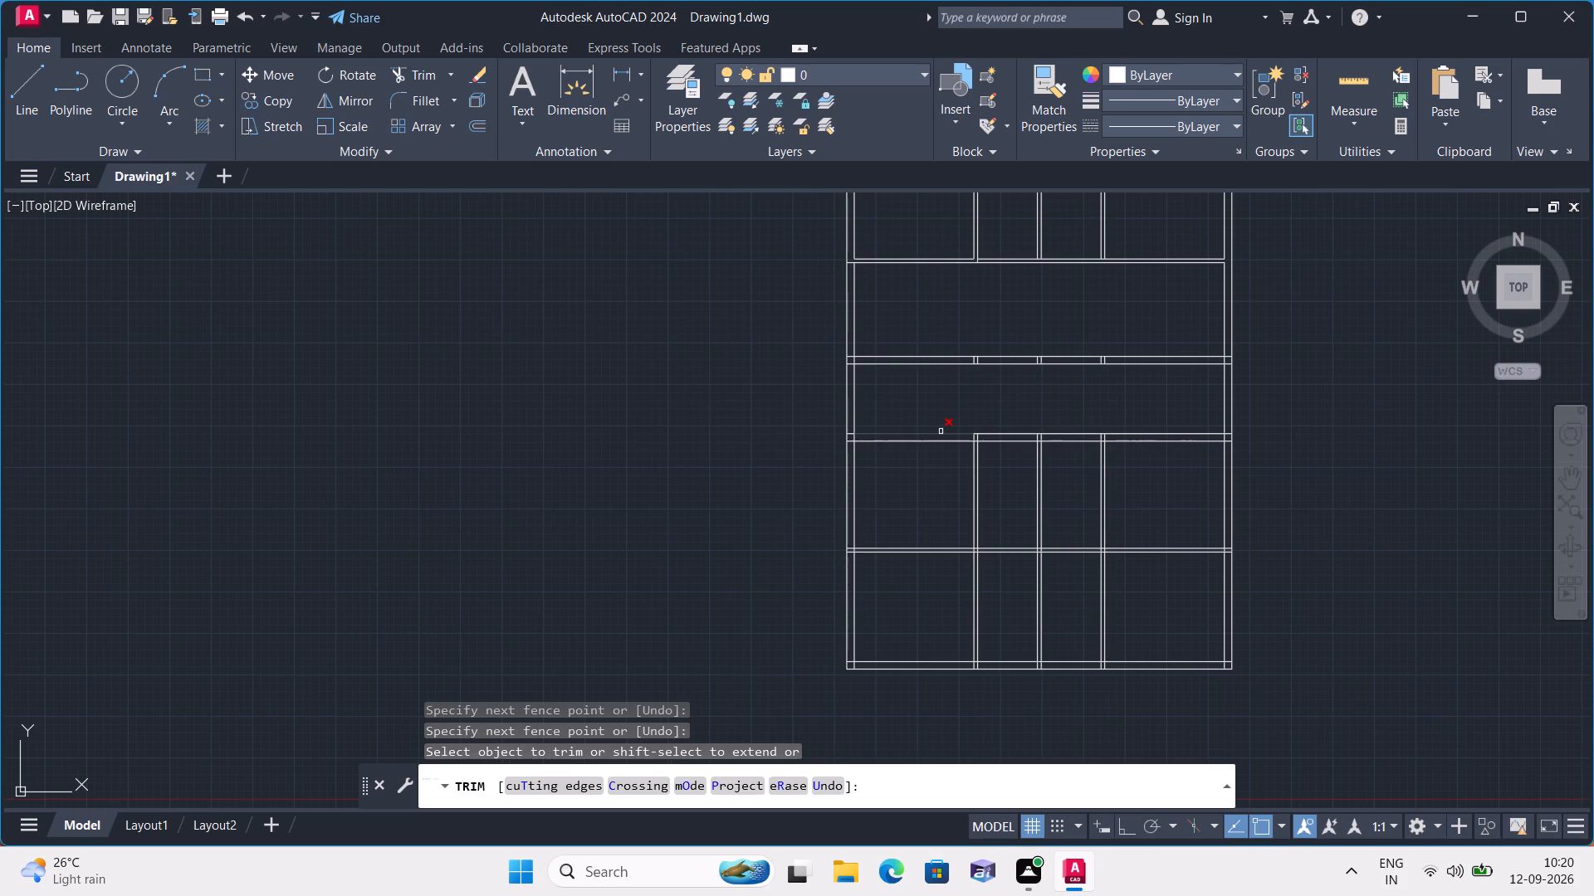
{"action": "left_click", "coordinate": [946, 475]}
{"action": "left_click", "coordinate": [1125, 478]}
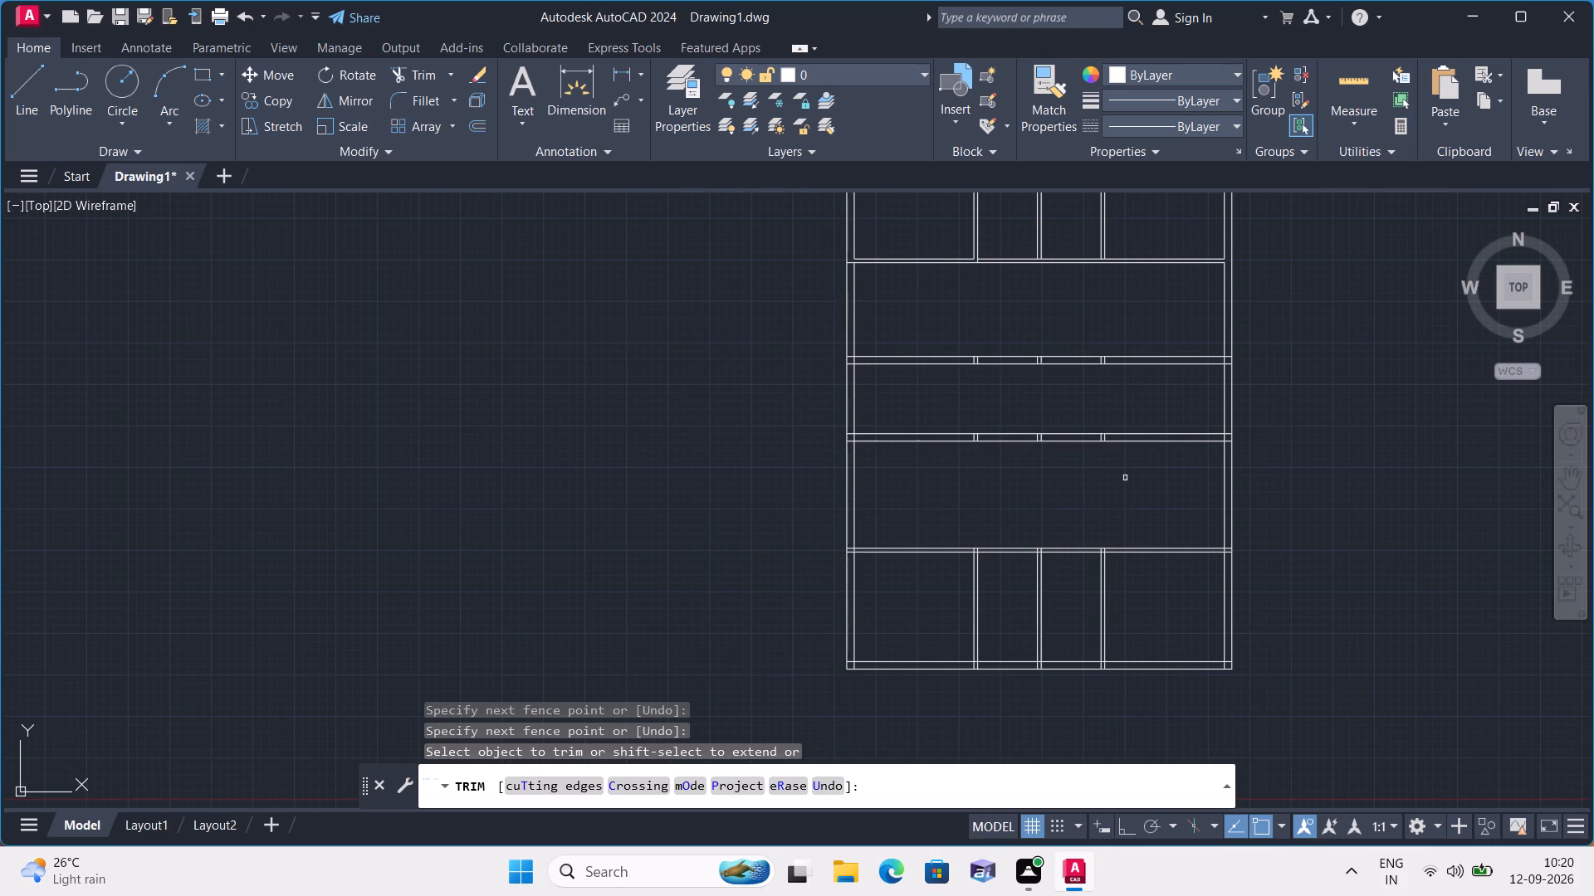
{"action": "left_click", "coordinate": [933, 591]}
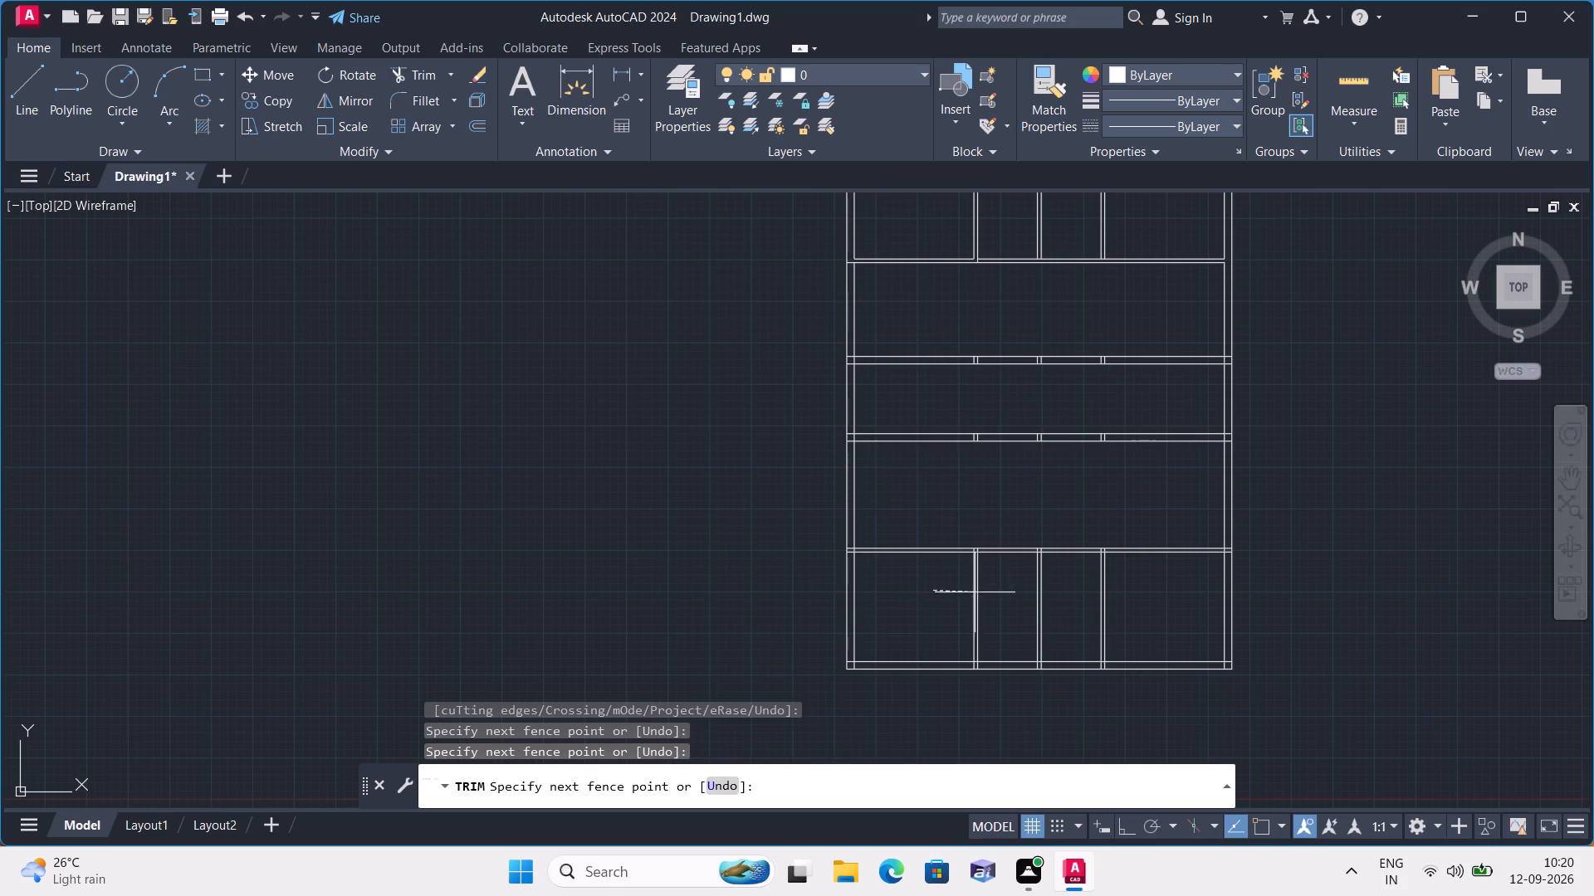
{"action": "left_click", "coordinate": [1153, 582]}
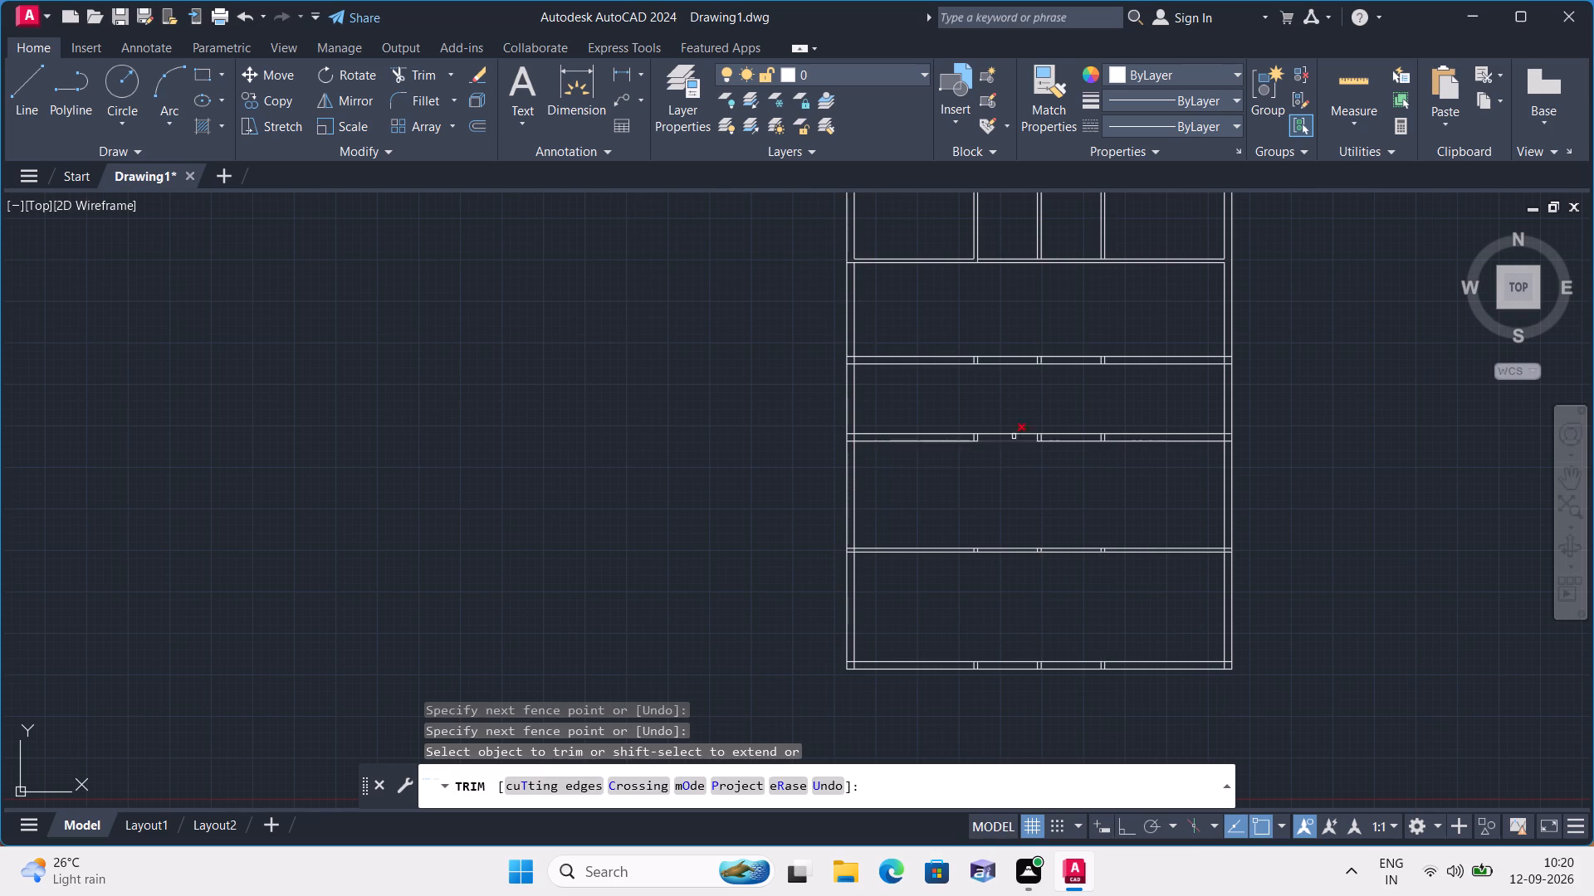
Clear the second horizontal wall from the top by trimming the left wall's inner line and the three partition stubs inside it.
{"action": "middle_click_drag", "start_coordinate": [799, 321], "coordinate": [776, 340]}
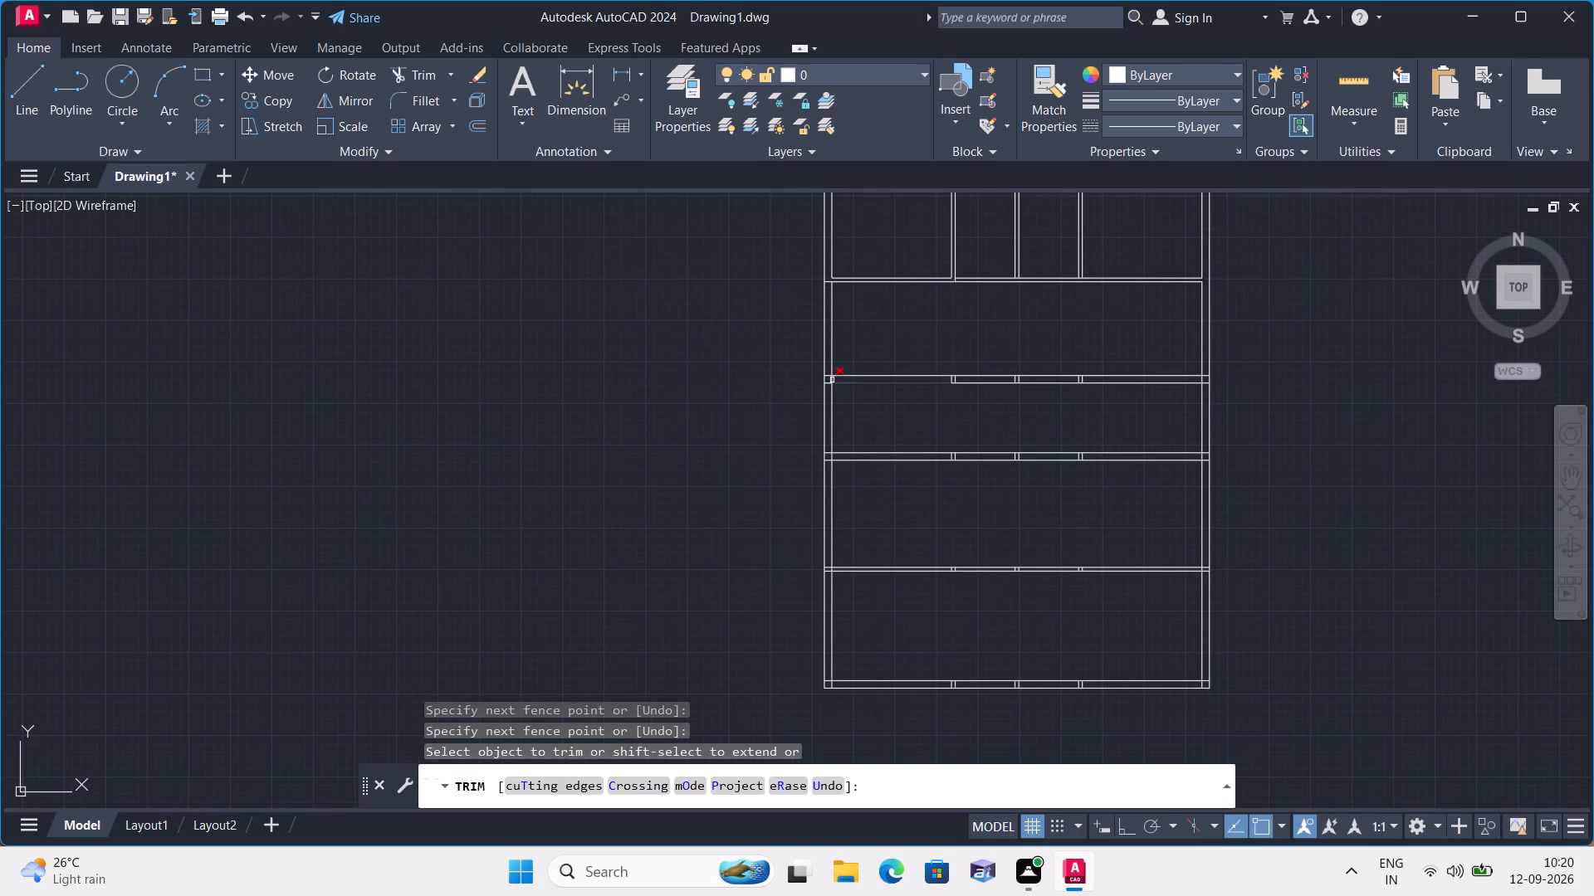
{"action": "scroll", "coordinate": [832, 380], "scroll_direction": "up", "scroll_amount": 1}
{"action": "left_click", "coordinate": [830, 381]}
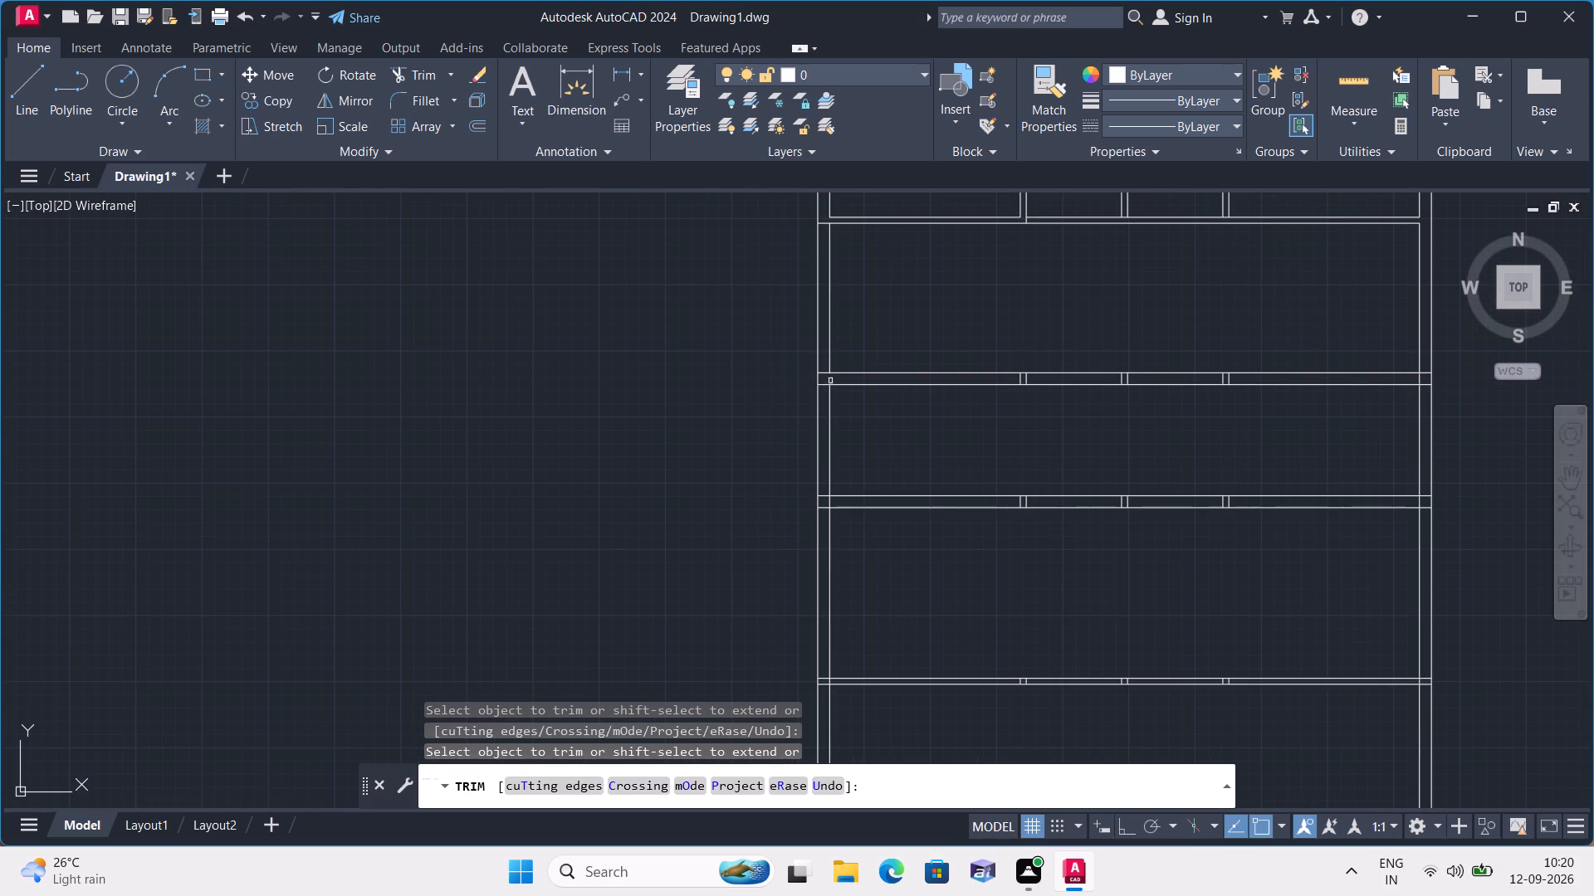
{"action": "left_click", "coordinate": [1017, 379]}
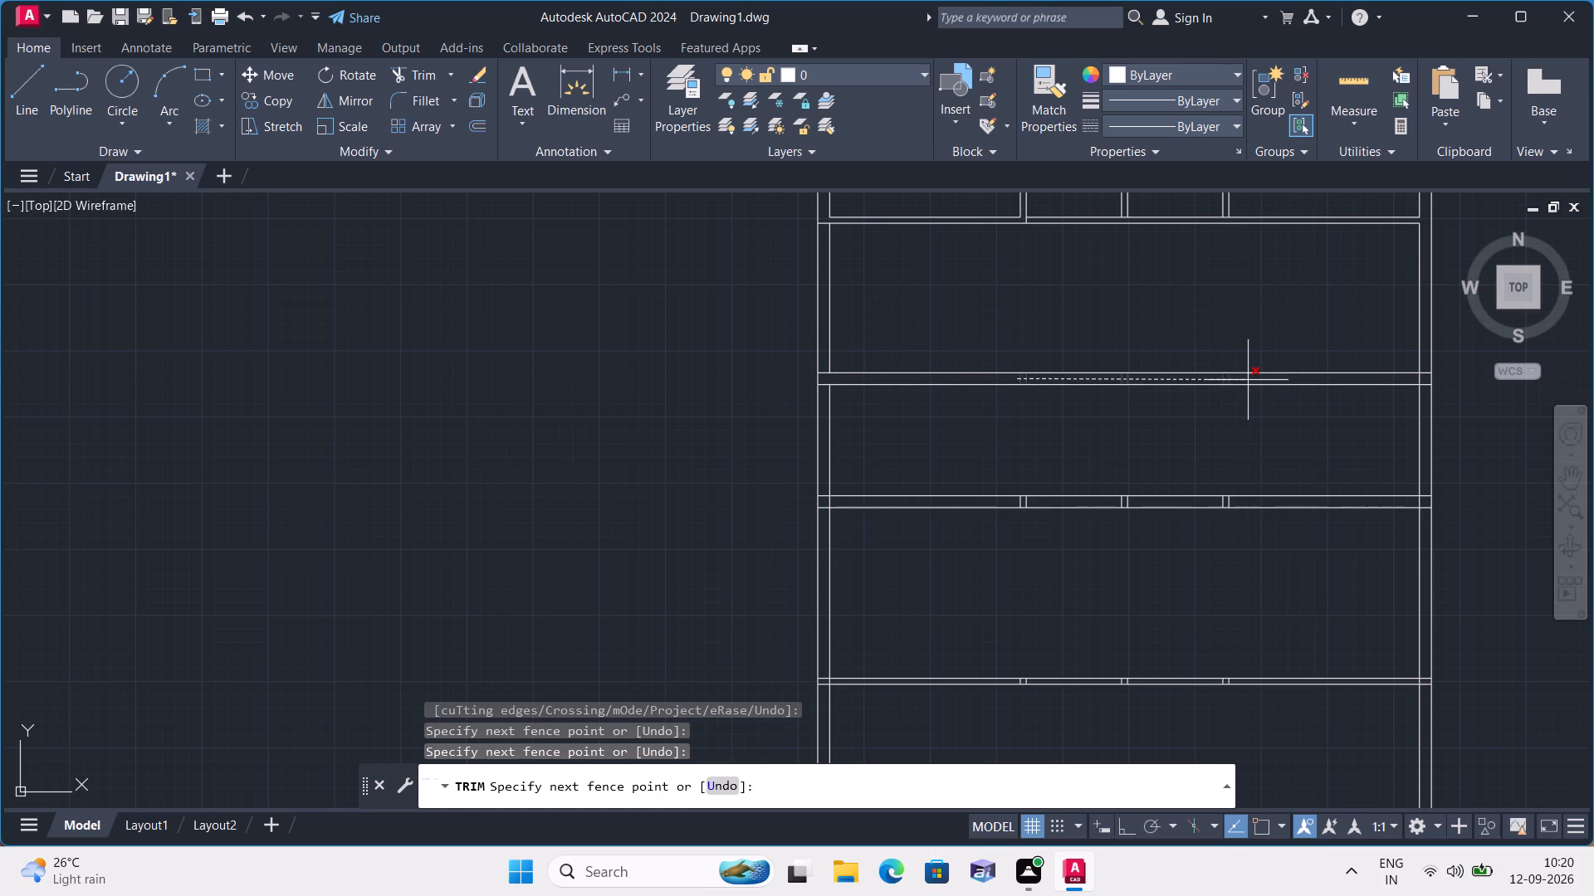
{"action": "left_click", "coordinate": [1248, 380]}
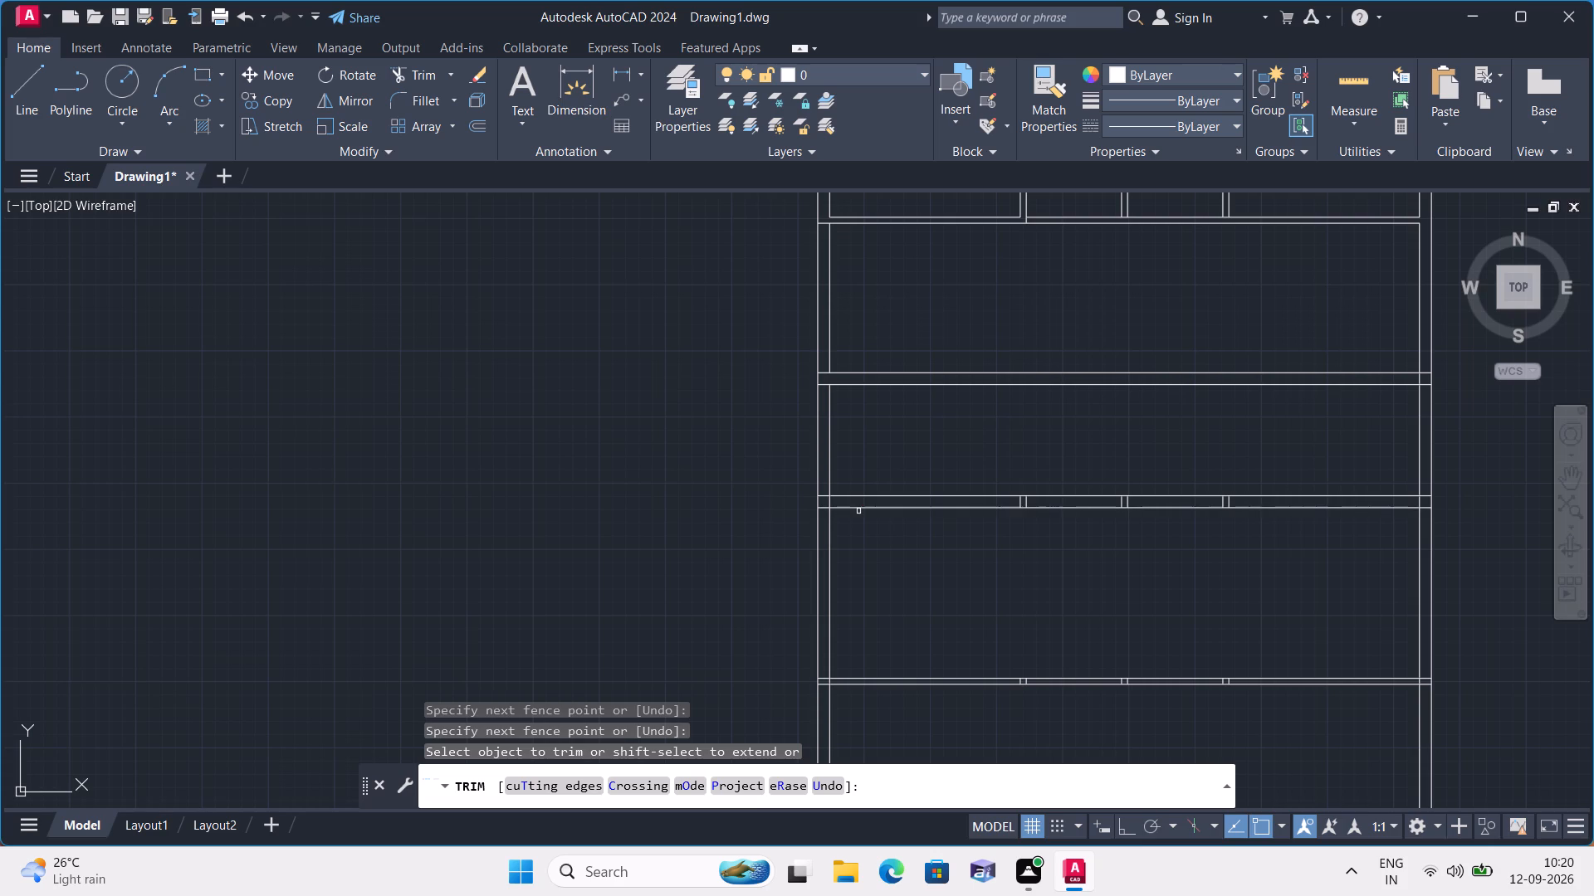
Trim the crossing inner lines where the third horizontal wall from the top meets the left exterior wall, using a fence.
{"action": "scroll", "coordinate": [825, 509], "scroll_direction": "up", "scroll_amount": 1}
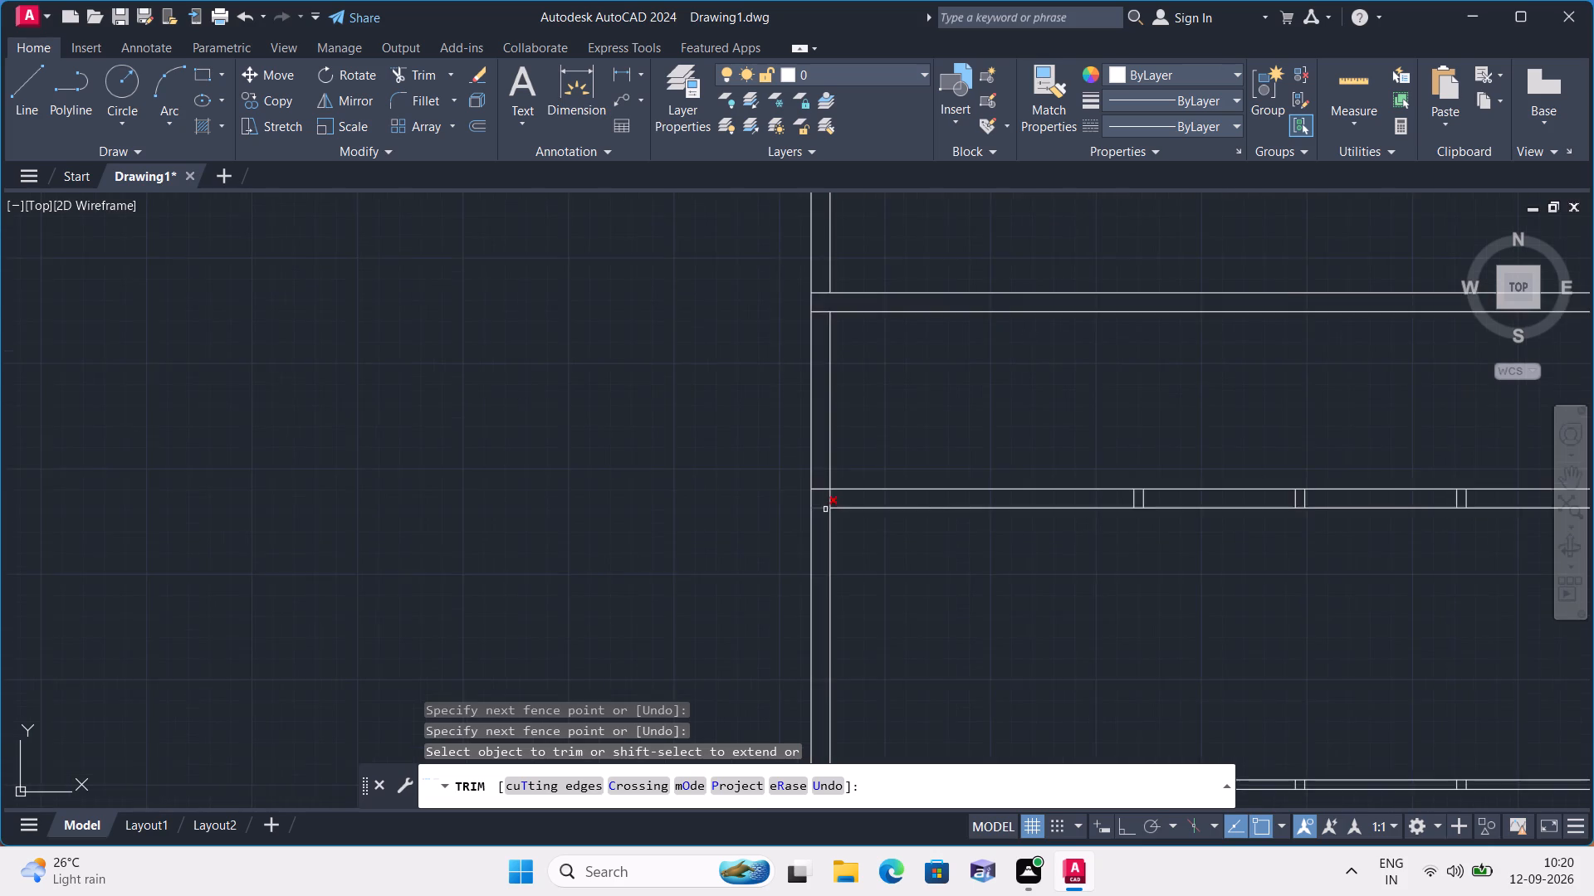
{"action": "scroll", "coordinate": [825, 509], "scroll_direction": "up", "scroll_amount": 1}
{"action": "left_click", "coordinate": [813, 522]}
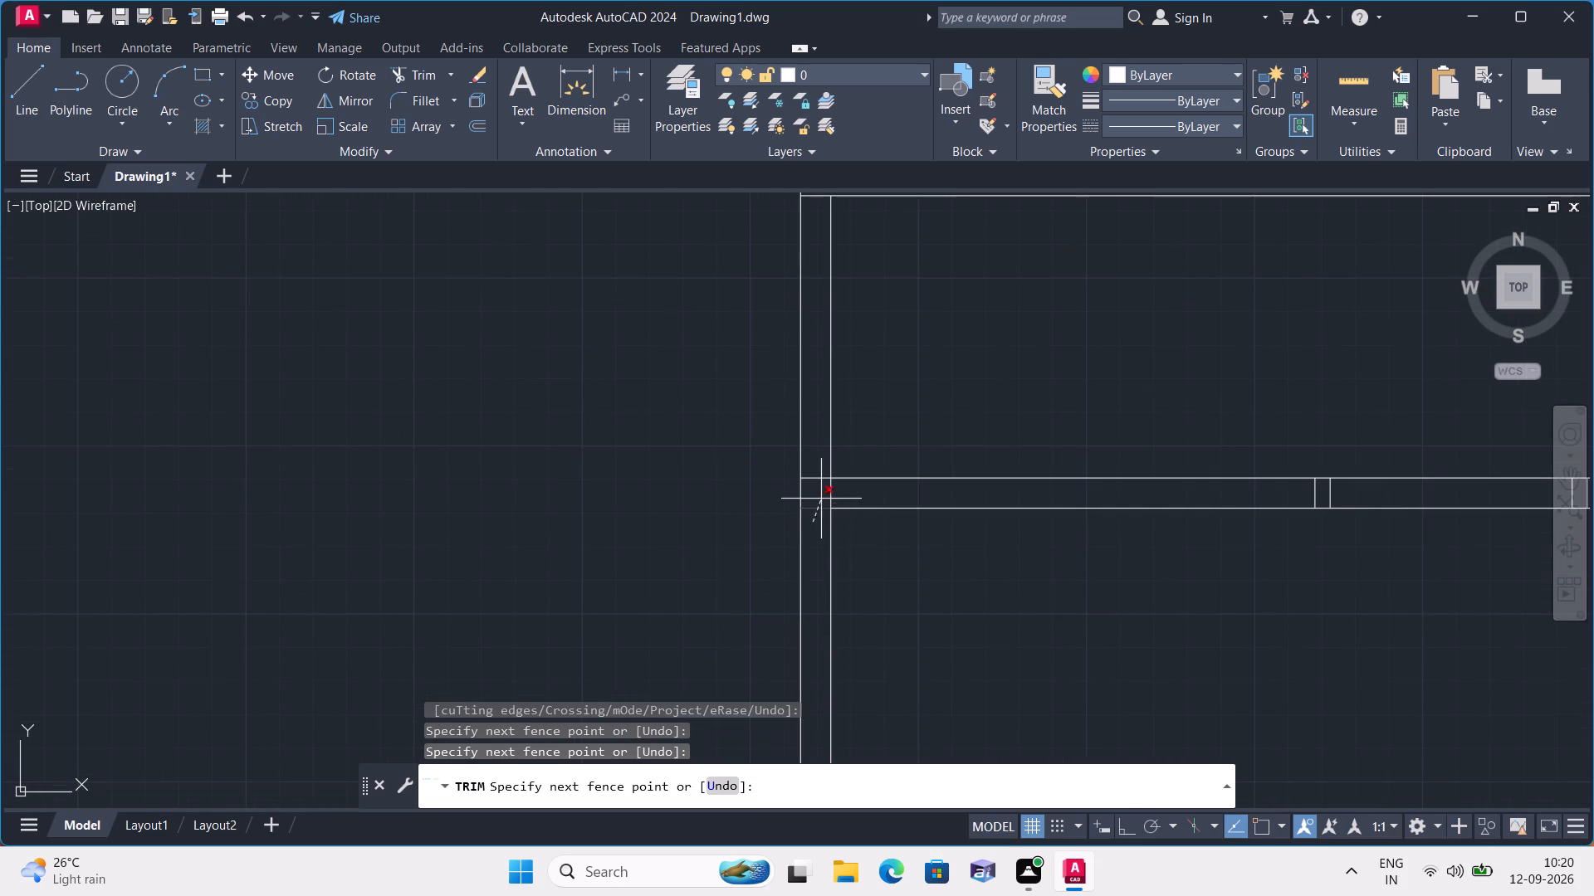
{"action": "left_click", "coordinate": [834, 494]}
Trim the three vertical partition stubs left inside the third horizontal wall from the top, using fences across them.
{"action": "scroll", "coordinate": [834, 494], "scroll_direction": "down", "scroll_amount": 2}
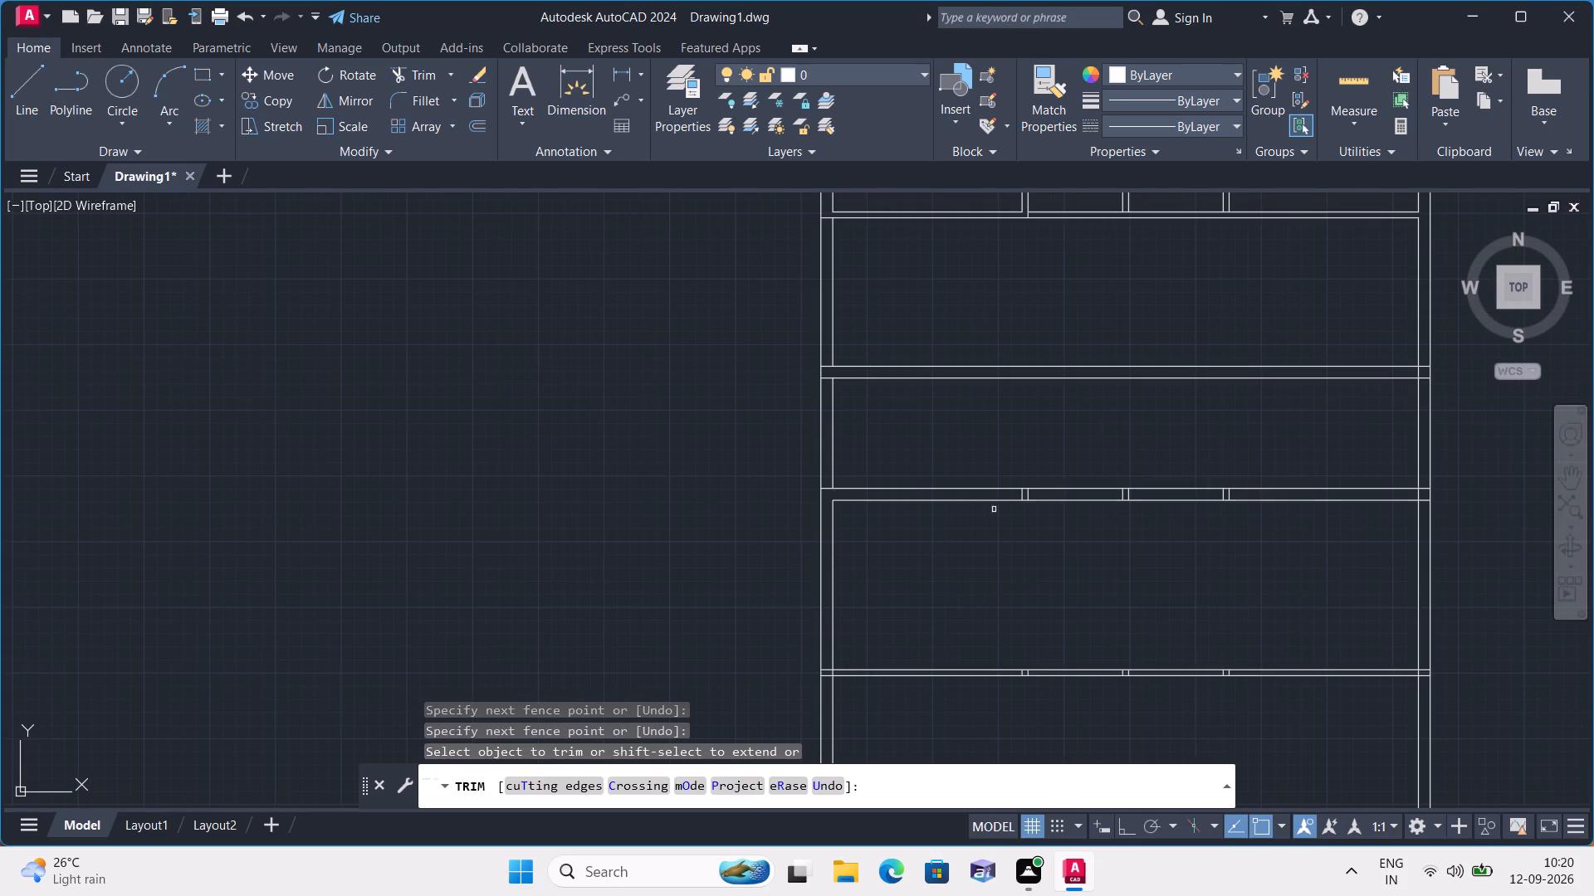
{"action": "scroll", "coordinate": [1057, 491], "scroll_direction": "up", "scroll_amount": 3}
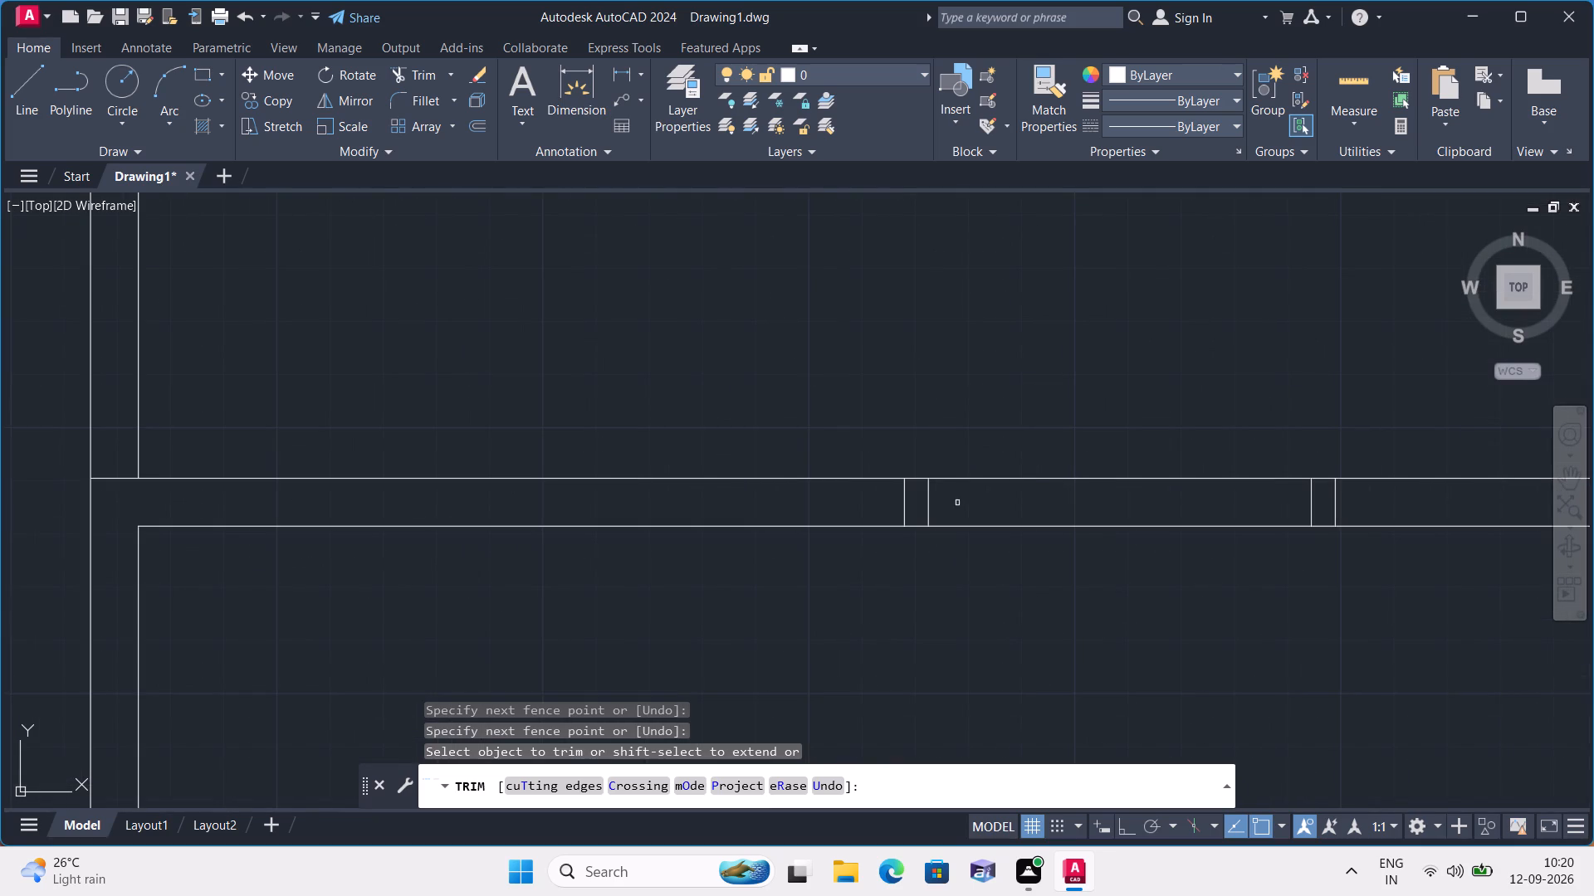
{"action": "left_click", "coordinate": [872, 497]}
{"action": "left_click", "coordinate": [1364, 501]}
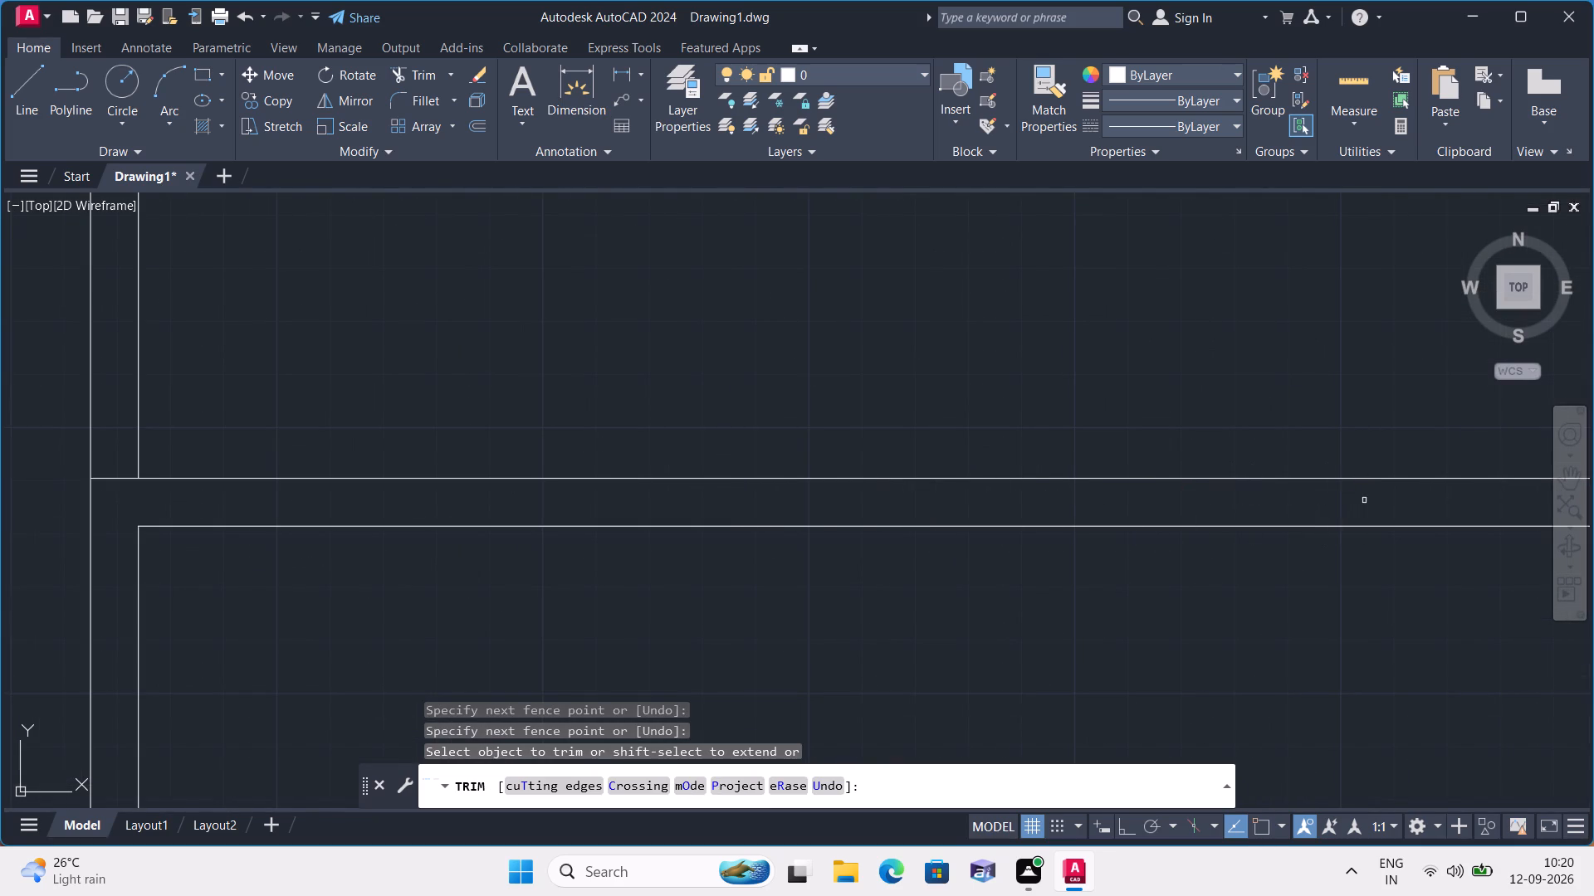
{"action": "scroll", "coordinate": [1362, 508], "scroll_direction": "down", "scroll_amount": 3}
{"action": "middle_click_drag", "start_coordinate": [1048, 636], "coordinate": [975, 644]}
{"action": "scroll", "coordinate": [1163, 586], "scroll_direction": "up", "scroll_amount": 1}
{"action": "scroll", "coordinate": [1363, 490], "scroll_direction": "down", "scroll_amount": 2}
{"action": "middle_click_drag", "start_coordinate": [1367, 538], "coordinate": [1015, 533]}
{"action": "scroll", "coordinate": [1141, 524], "scroll_direction": "up", "scroll_amount": 3}
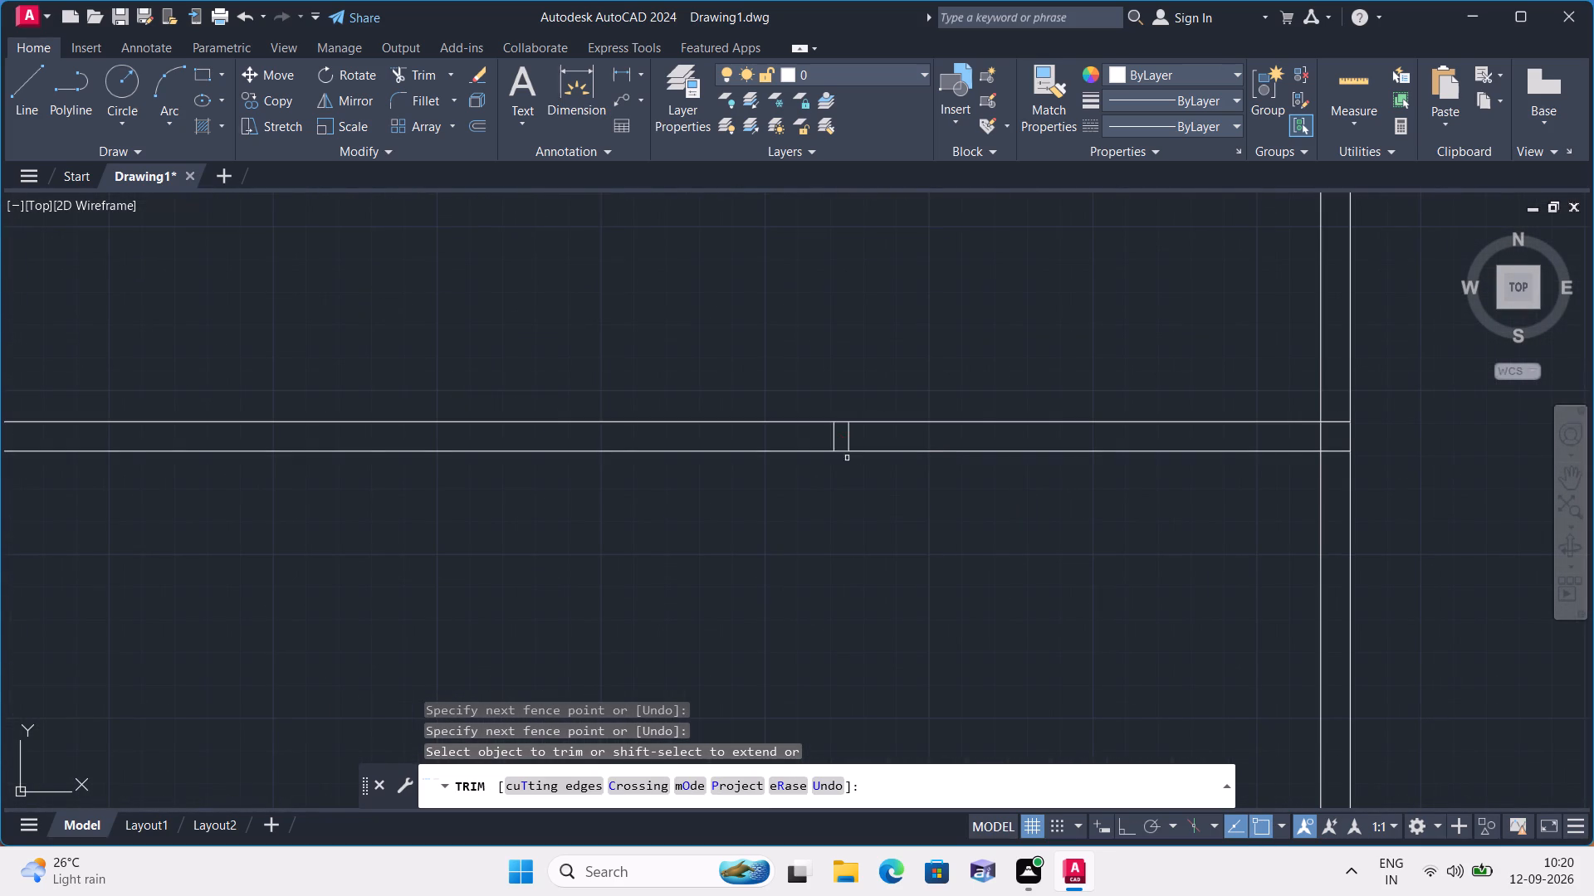
{"action": "left_click", "coordinate": [827, 441]}
{"action": "left_click", "coordinate": [873, 438]}
Trim the crossing lines where the lowest interior horizontal partition meets the left exterior wall to open the junction.
{"action": "scroll", "coordinate": [873, 438], "scroll_direction": "down", "scroll_amount": 2}
{"action": "scroll", "coordinate": [754, 564], "scroll_direction": "down", "scroll_amount": 1}
{"action": "middle_click_drag", "start_coordinate": [727, 578], "coordinate": [699, 430]}
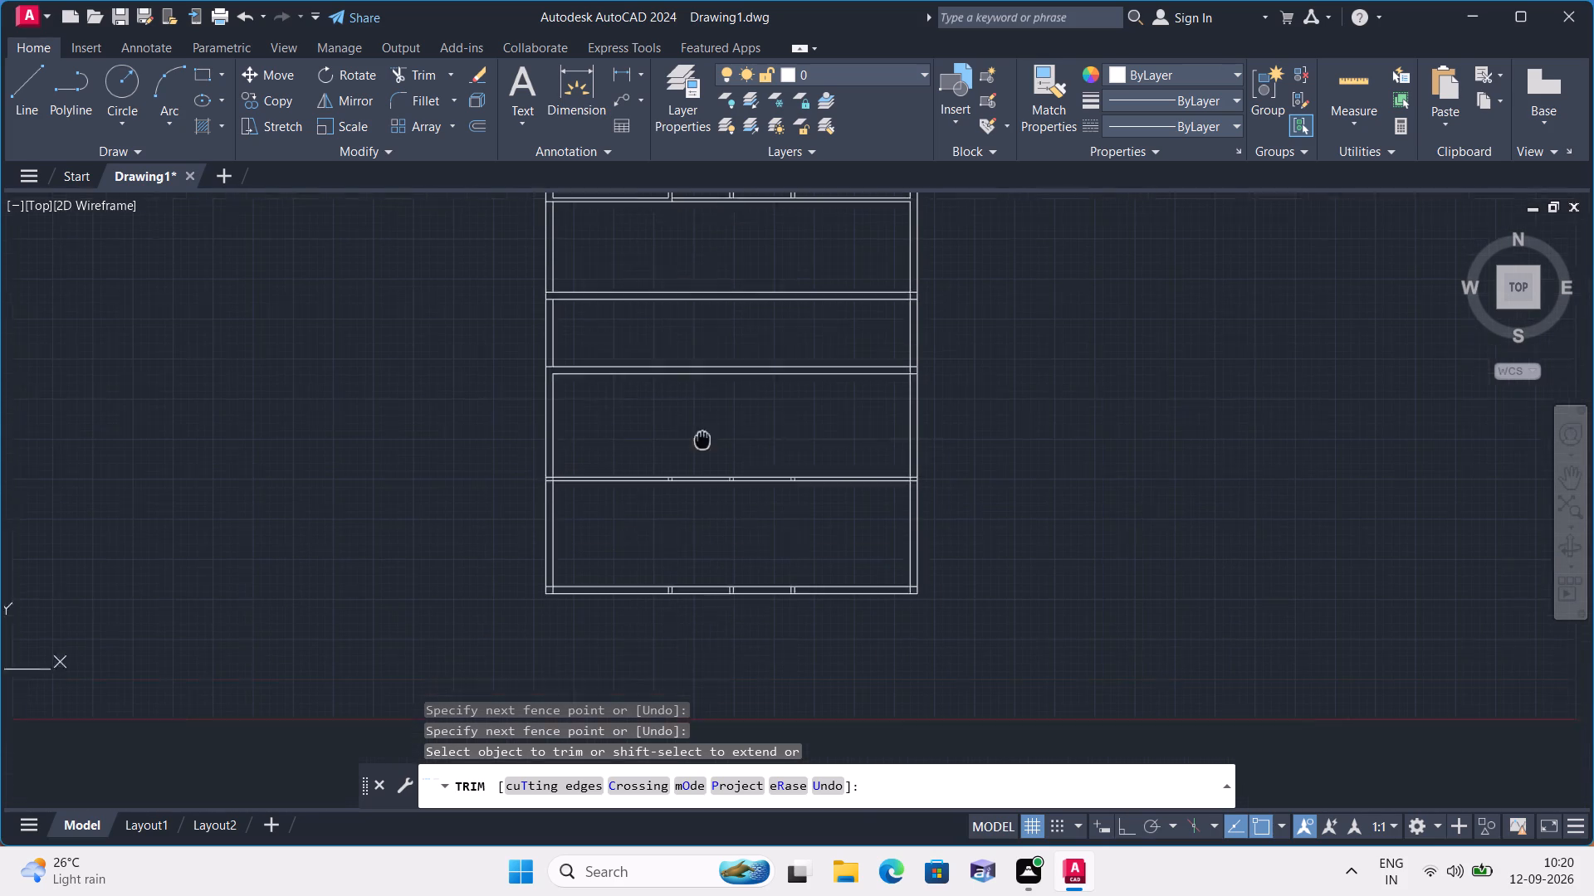
{"action": "scroll", "coordinate": [551, 447], "scroll_direction": "up", "scroll_amount": 3}
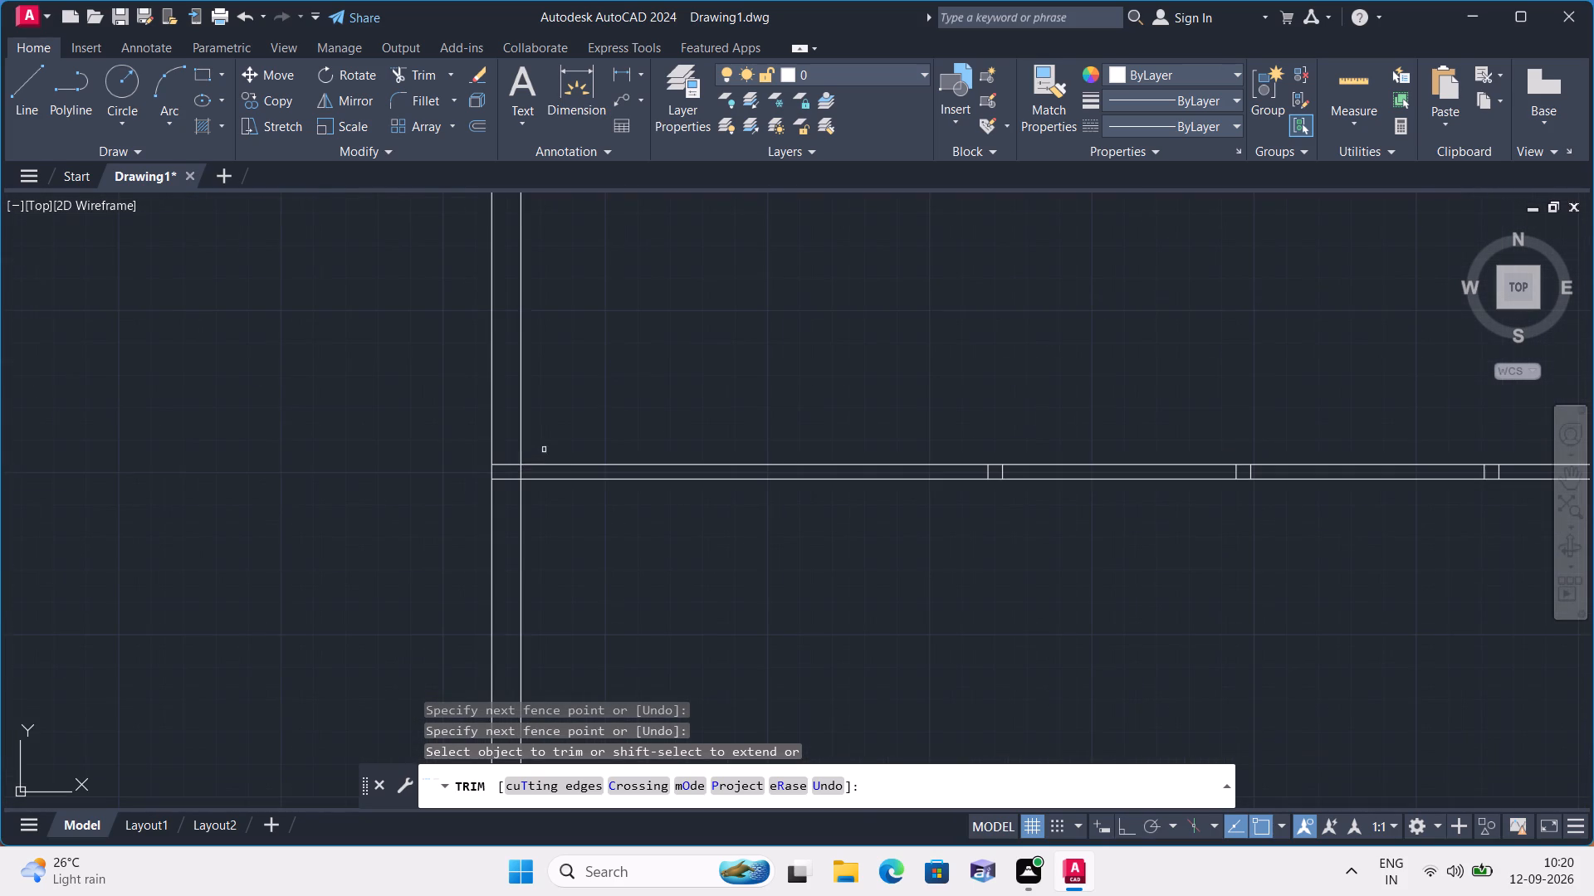
{"action": "left_click", "coordinate": [502, 460]}
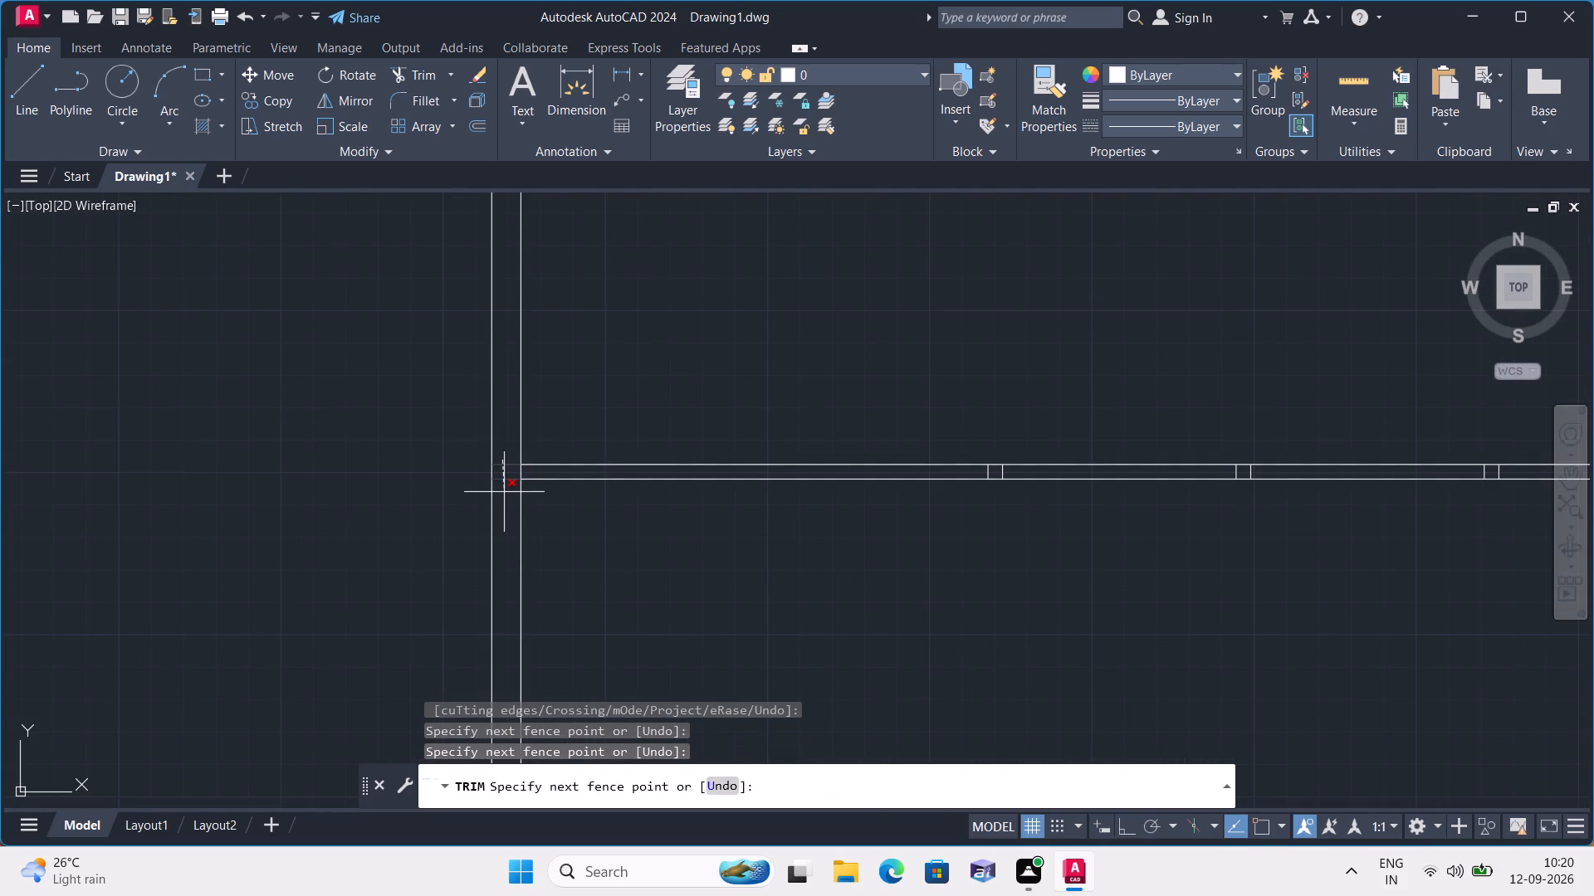
{"action": "left_click", "coordinate": [504, 492]}
{"action": "scroll", "coordinate": [506, 489], "scroll_direction": "up", "scroll_amount": 2}
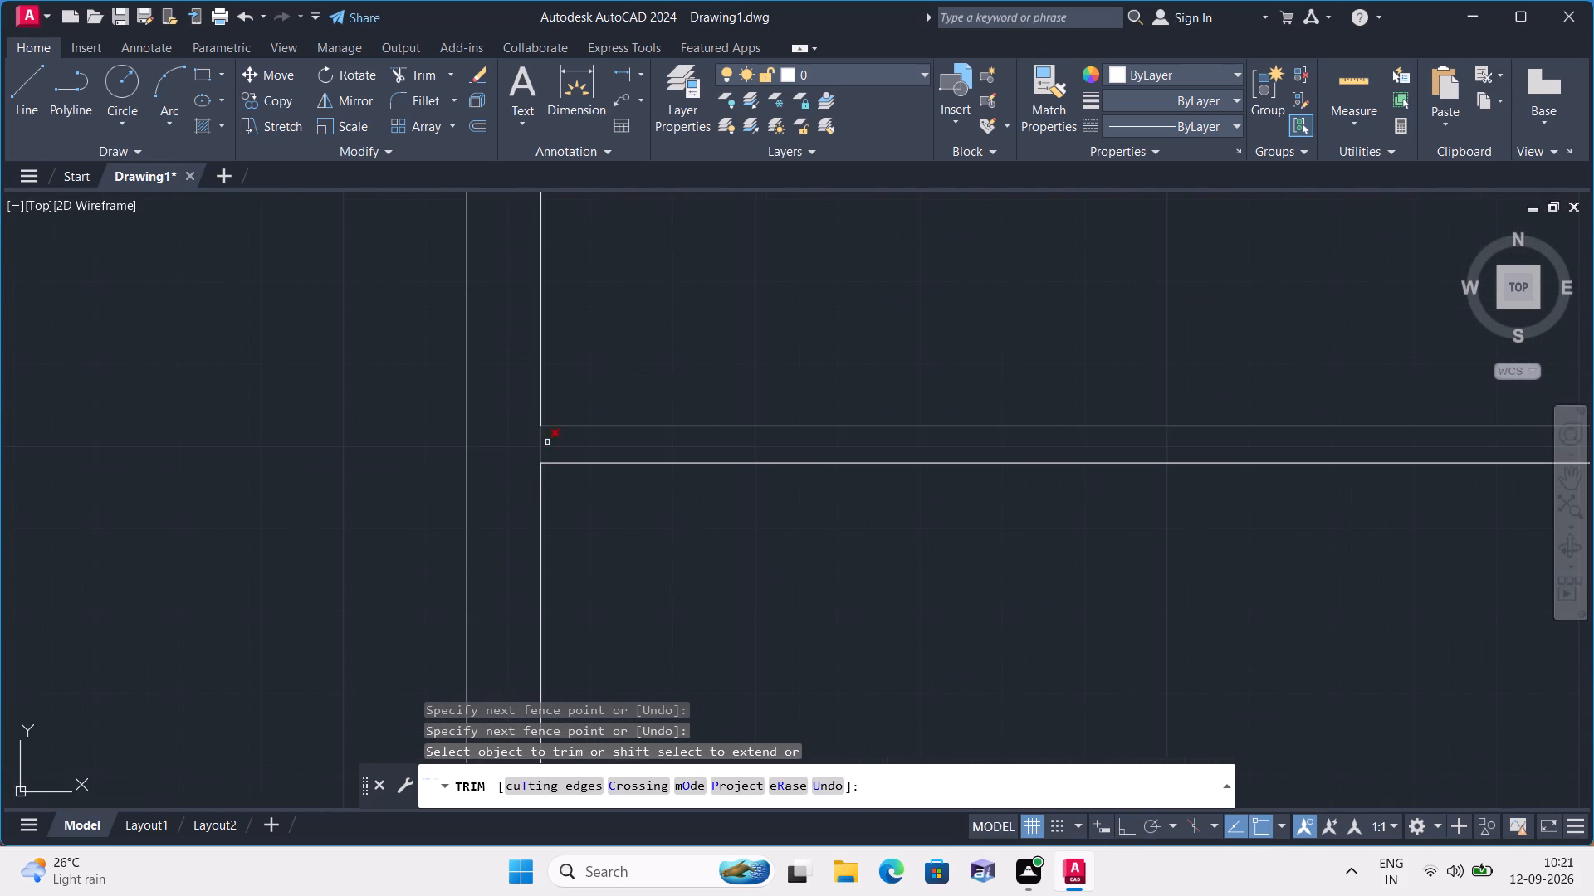
{"action": "left_click", "coordinate": [543, 444]}
Trim the overlapping inner wall lines at the bottom-left exterior corner, using a fence across them.
{"action": "scroll", "coordinate": [543, 444], "scroll_direction": "down", "scroll_amount": 4}
{"action": "middle_click_drag", "start_coordinate": [687, 523], "coordinate": [681, 371]}
{"action": "scroll", "coordinate": [538, 439], "scroll_direction": "up", "scroll_amount": 3}
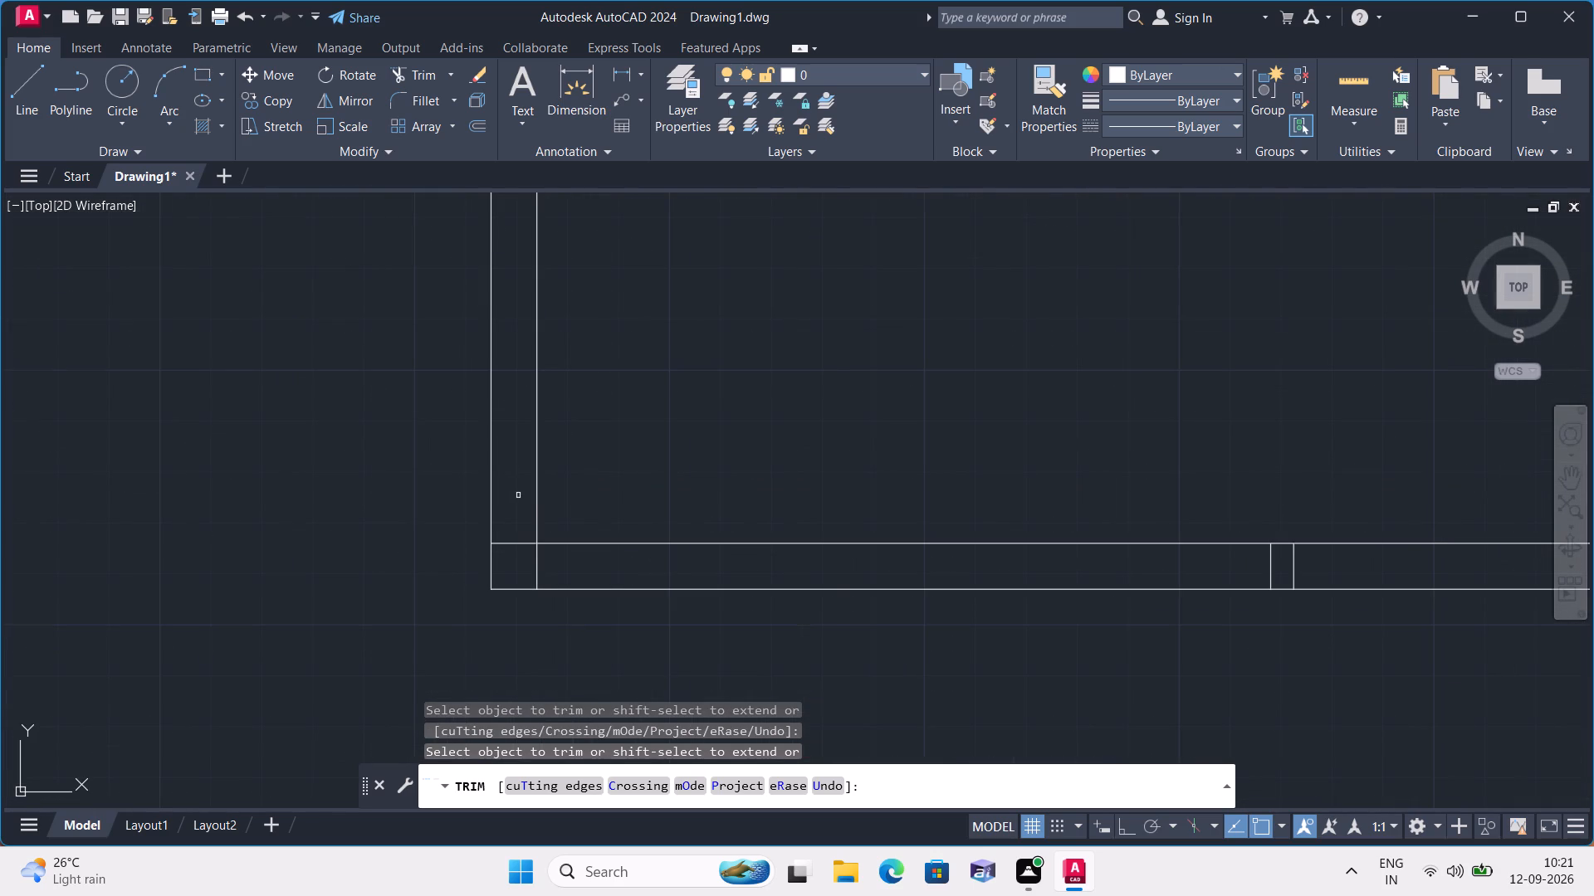
{"action": "left_click", "coordinate": [518, 503]}
{"action": "left_click", "coordinate": [540, 571]}
{"action": "scroll", "coordinate": [542, 572], "scroll_direction": "down", "scroll_amount": 2}
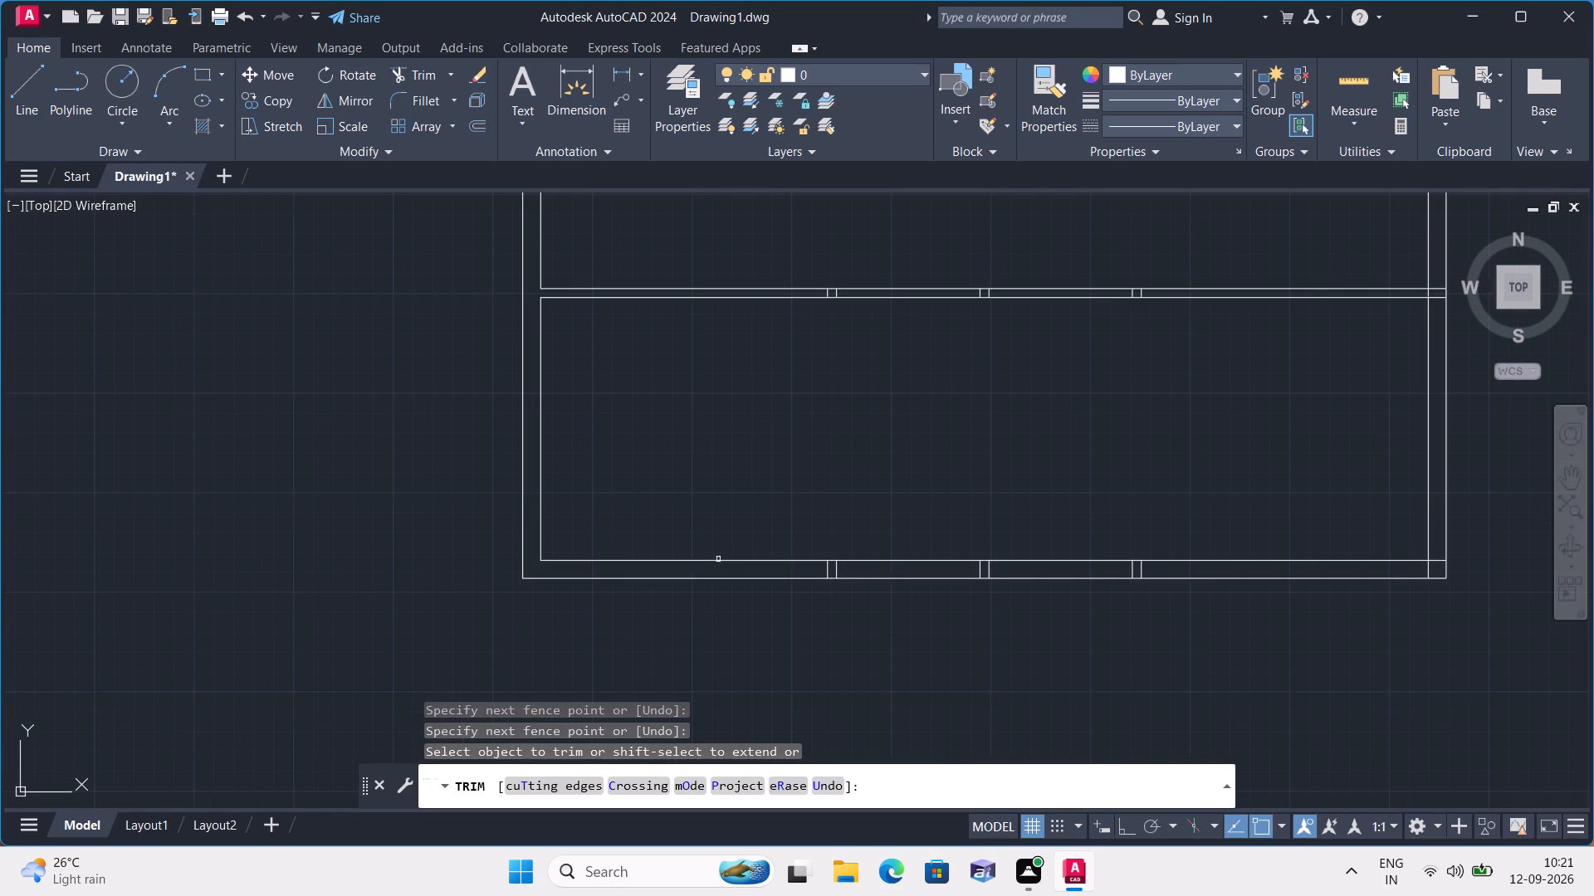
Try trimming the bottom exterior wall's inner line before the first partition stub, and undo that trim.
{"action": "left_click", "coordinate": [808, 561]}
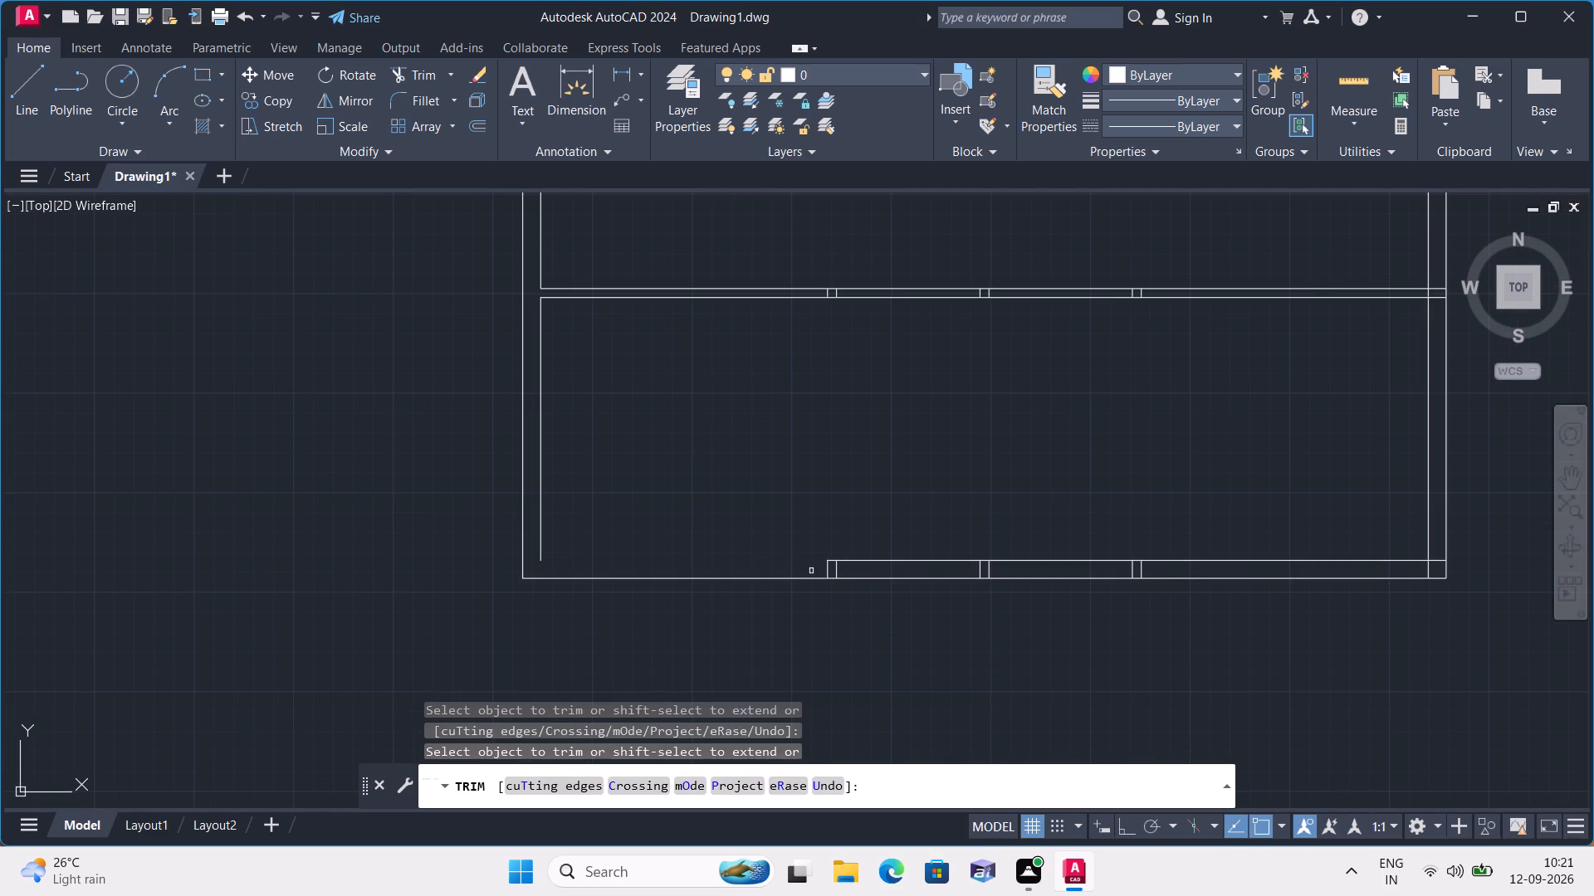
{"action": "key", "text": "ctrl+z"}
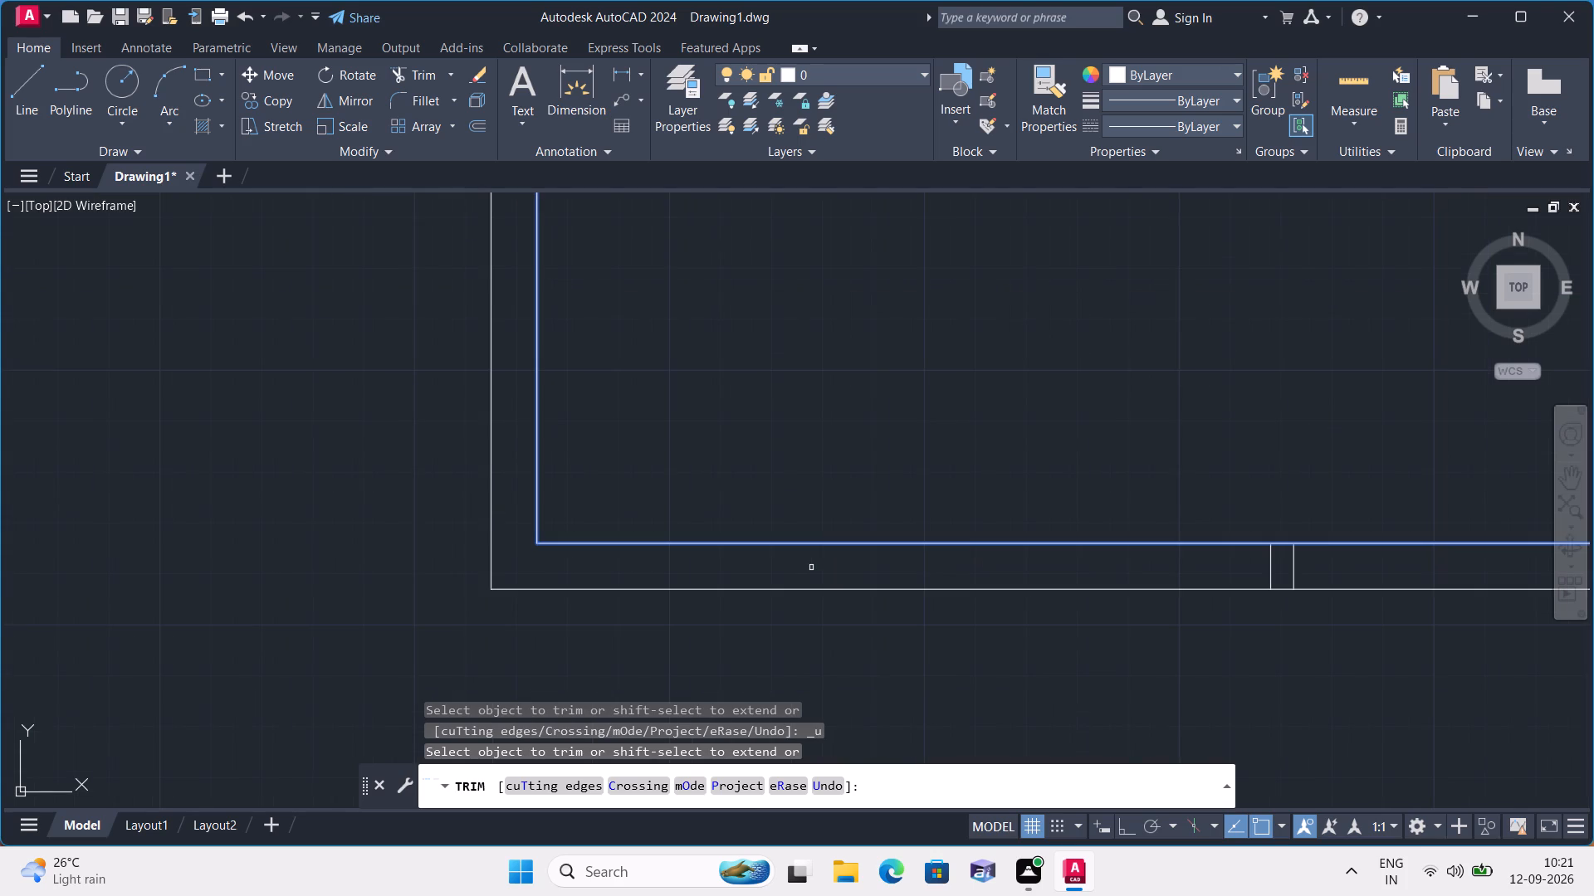
Trim the three vertical partition stubs left inside the bottom exterior wall, using fences across them.
{"action": "scroll", "coordinate": [875, 640], "scroll_direction": "down", "scroll_amount": 2}
{"action": "middle_click_drag", "start_coordinate": [881, 653], "coordinate": [487, 610]}
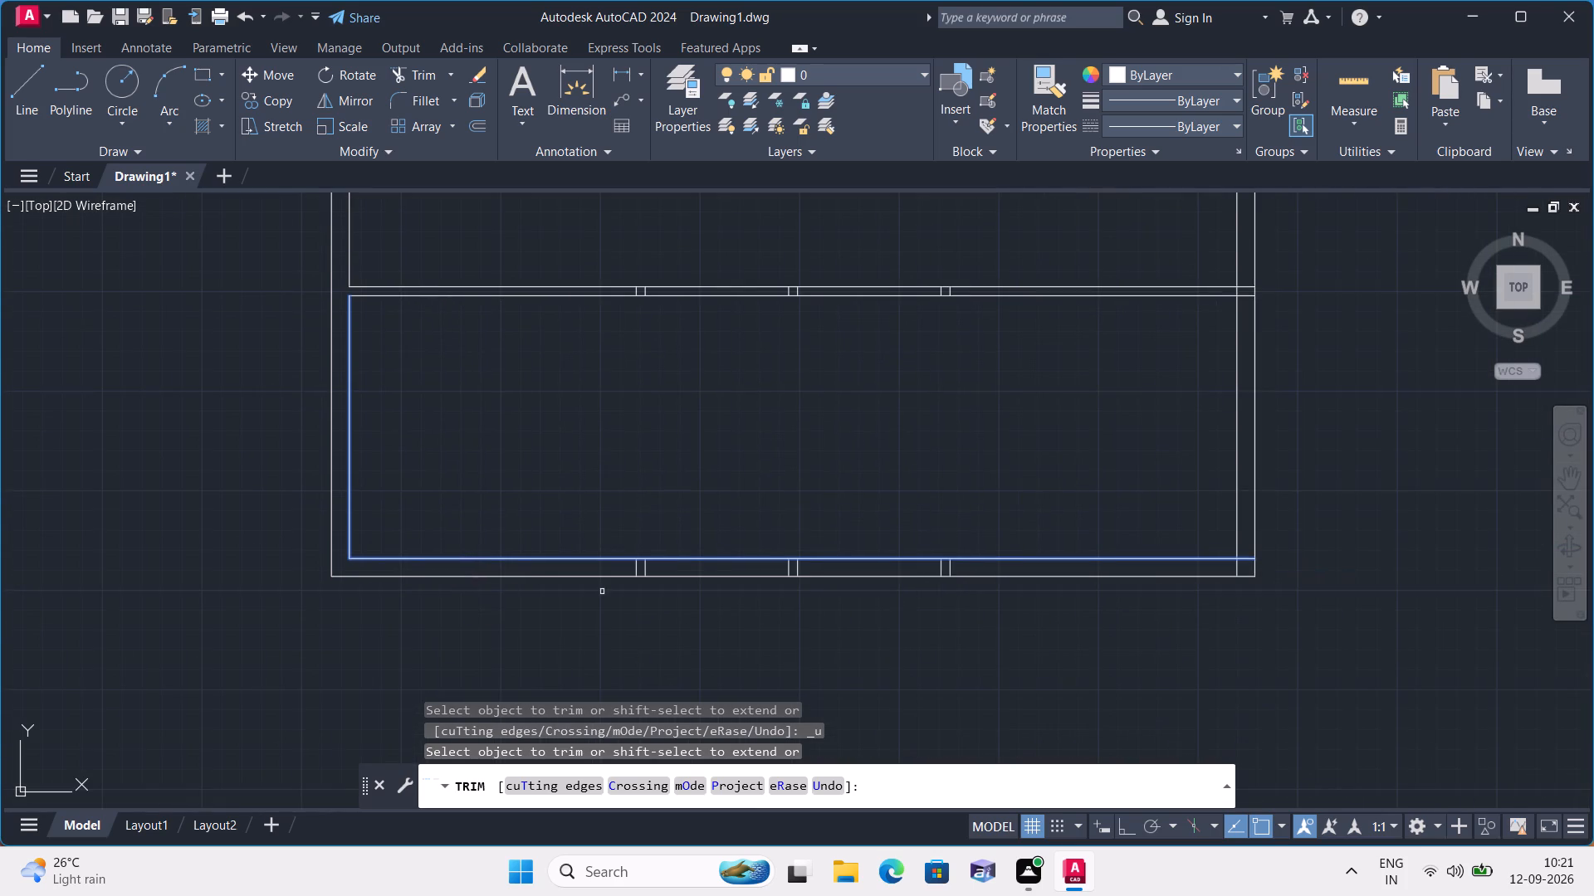
{"action": "scroll", "coordinate": [614, 587], "scroll_direction": "up", "scroll_amount": 3}
{"action": "left_click", "coordinate": [656, 528]}
{"action": "left_click", "coordinate": [838, 519]}
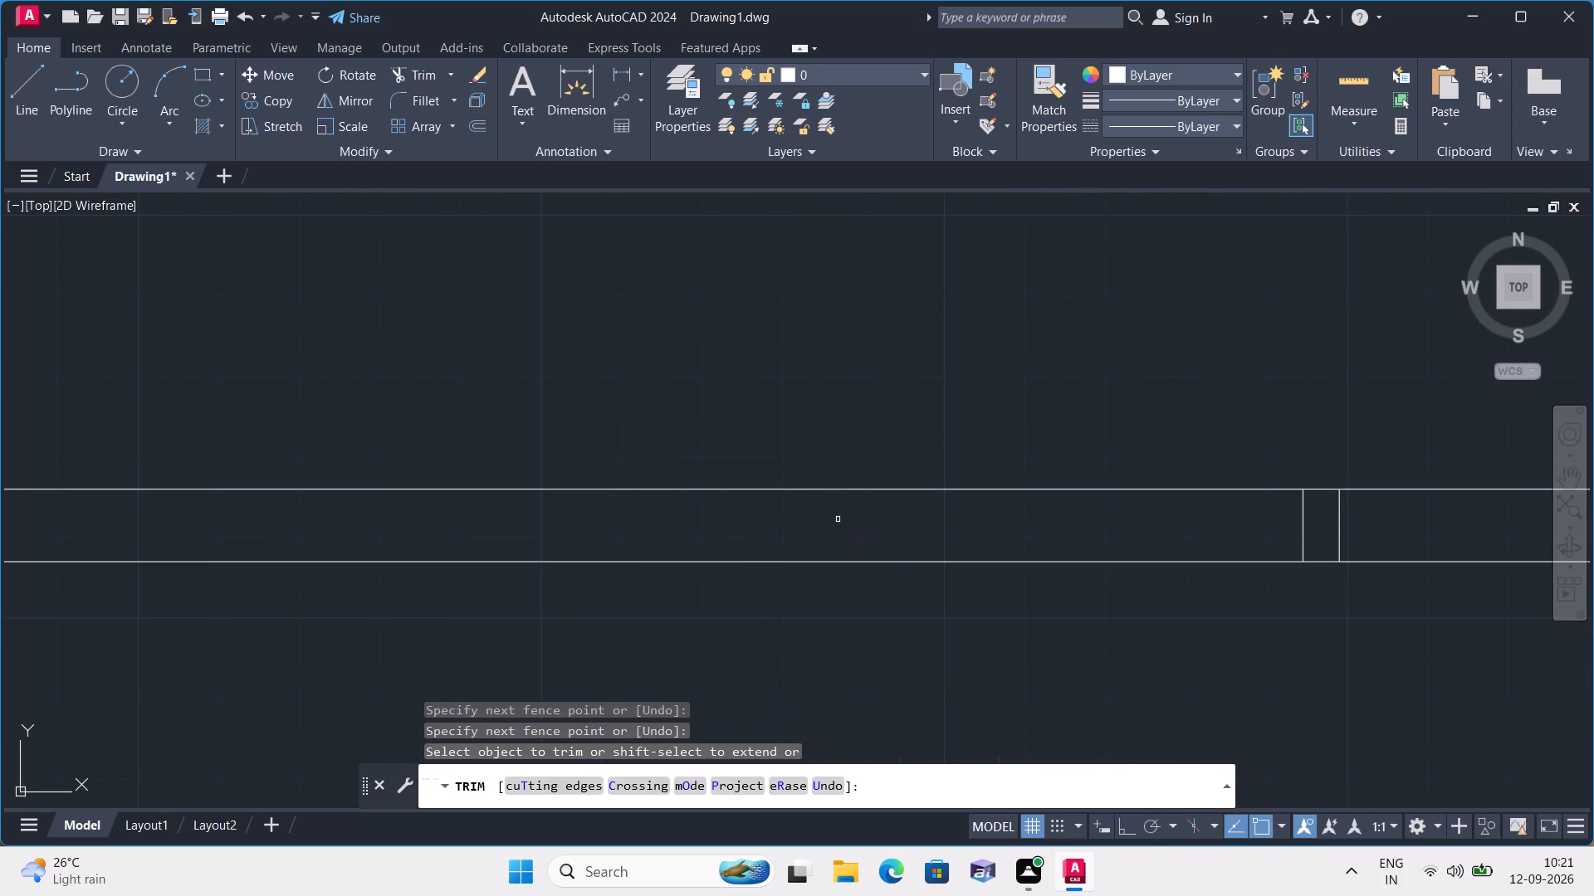
{"action": "scroll", "coordinate": [838, 521], "scroll_direction": "down", "scroll_amount": 4}
{"action": "scroll", "coordinate": [903, 547], "scroll_direction": "up", "scroll_amount": 4}
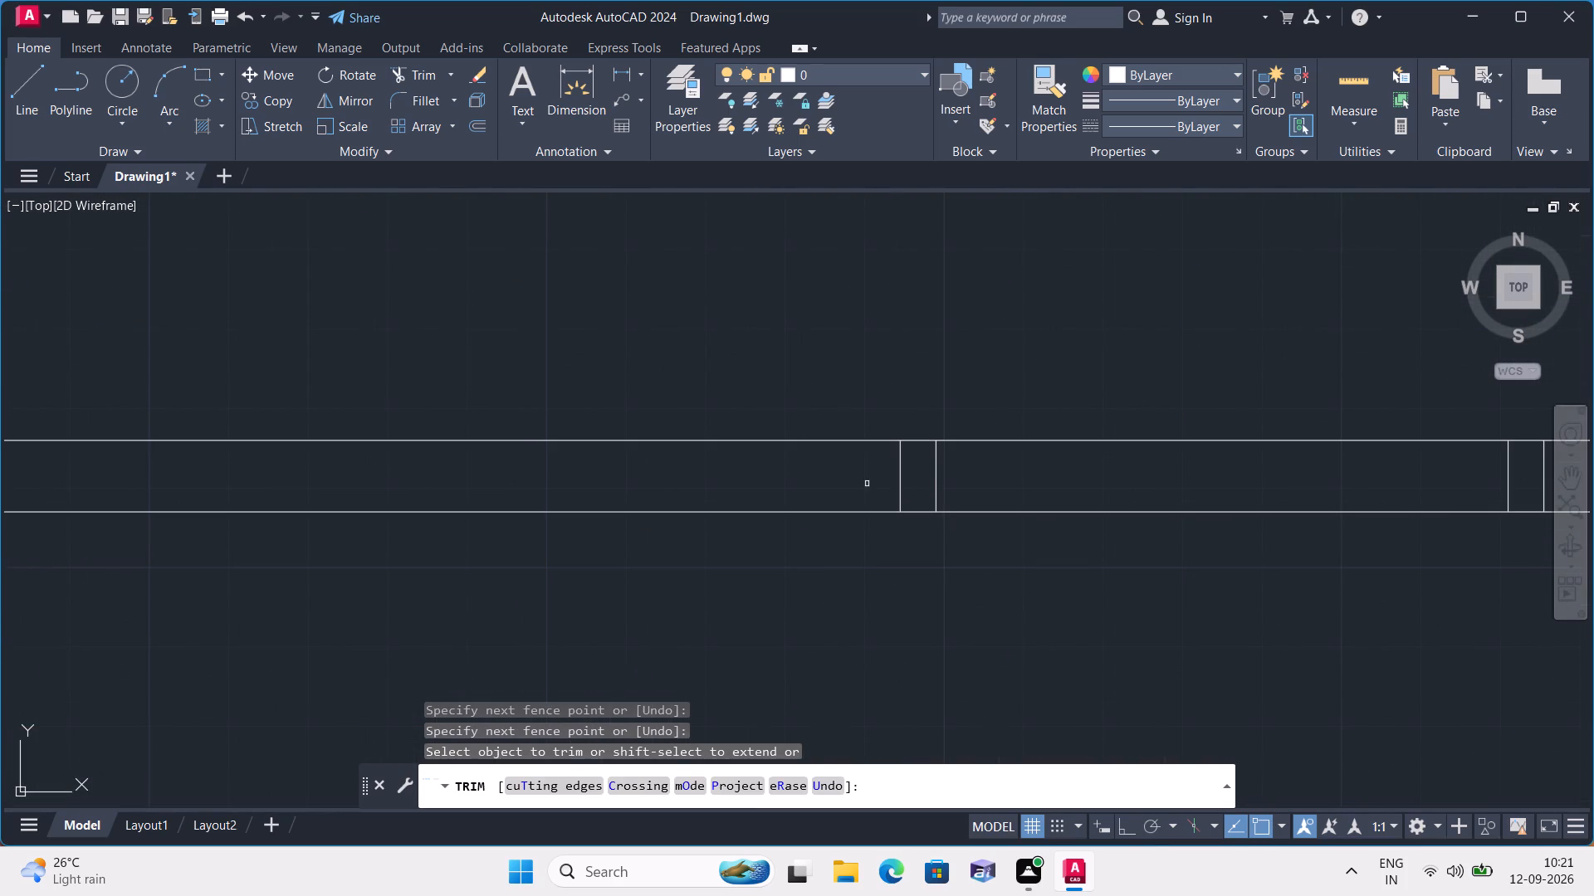
{"action": "left_click", "coordinate": [867, 482]}
{"action": "left_click", "coordinate": [1015, 472]}
{"action": "scroll", "coordinate": [1015, 472], "scroll_direction": "down", "scroll_amount": 3}
{"action": "middle_click_drag", "start_coordinate": [1145, 569], "coordinate": [1136, 573]}
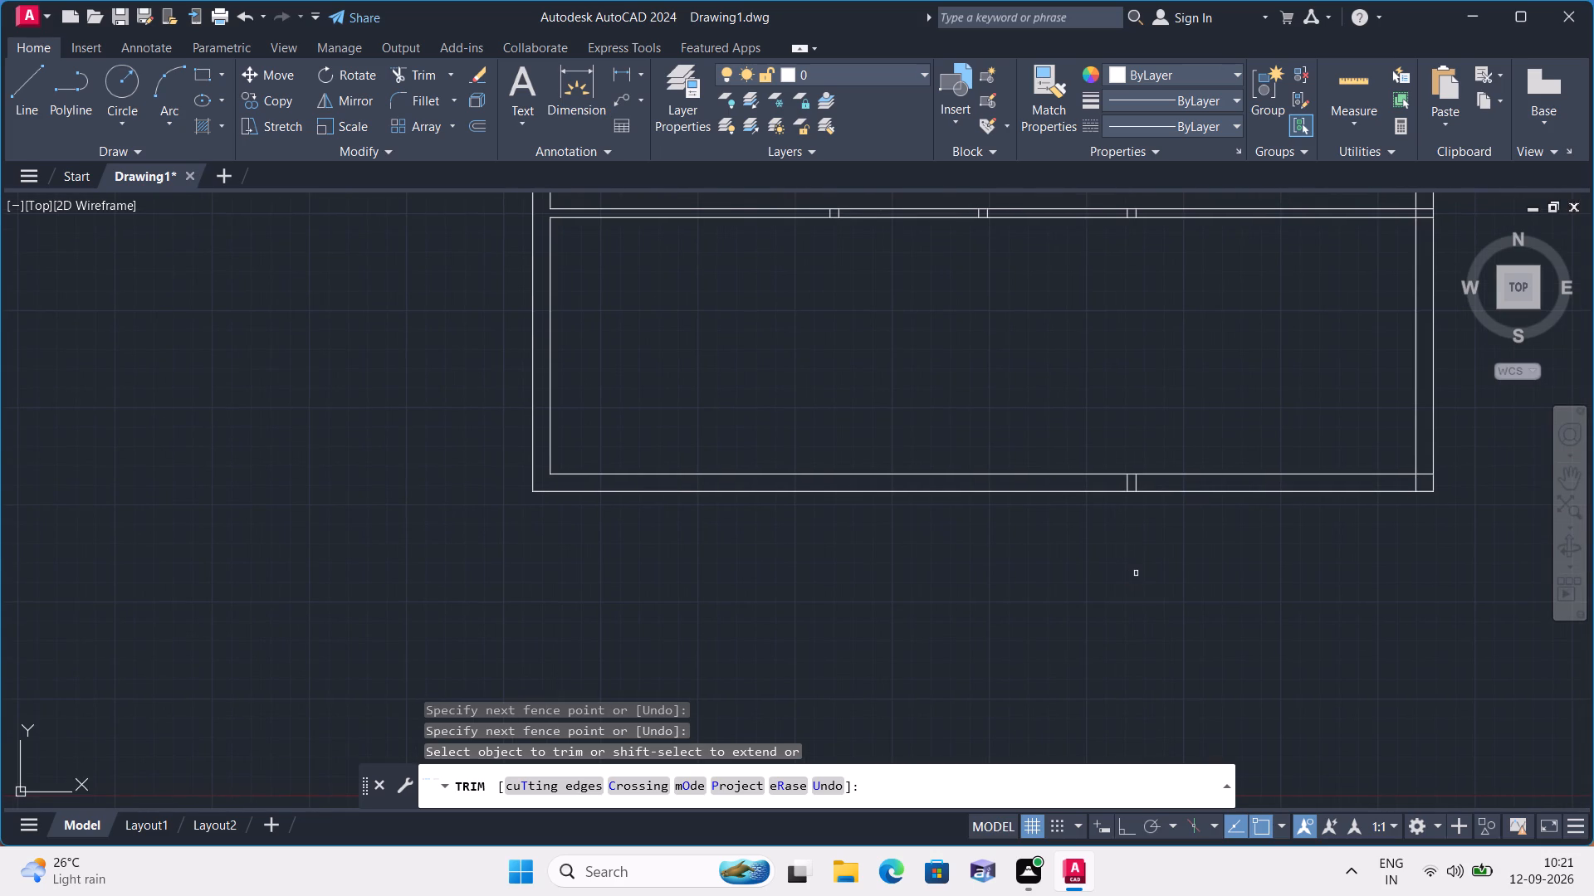
{"action": "middle_click_drag", "start_coordinate": [823, 321], "coordinate": [509, 424]}
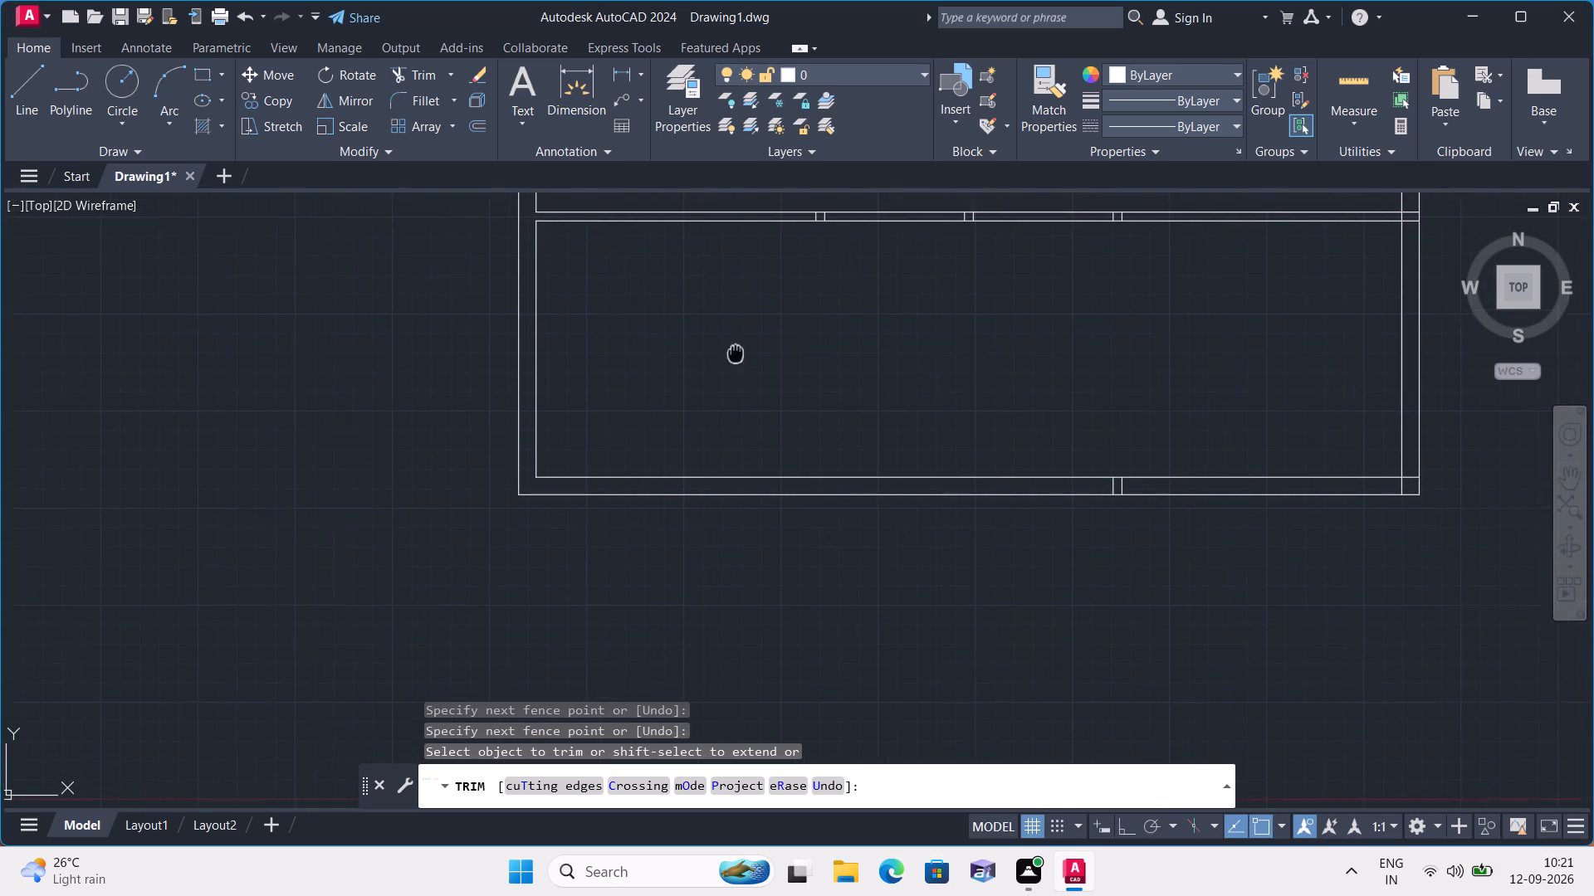
{"action": "middle_click_drag", "start_coordinate": [509, 424], "coordinate": [265, 448]}
{"action": "scroll", "coordinate": [548, 617], "scroll_direction": "up", "scroll_amount": 3}
{"action": "left_click", "coordinate": [572, 594]}
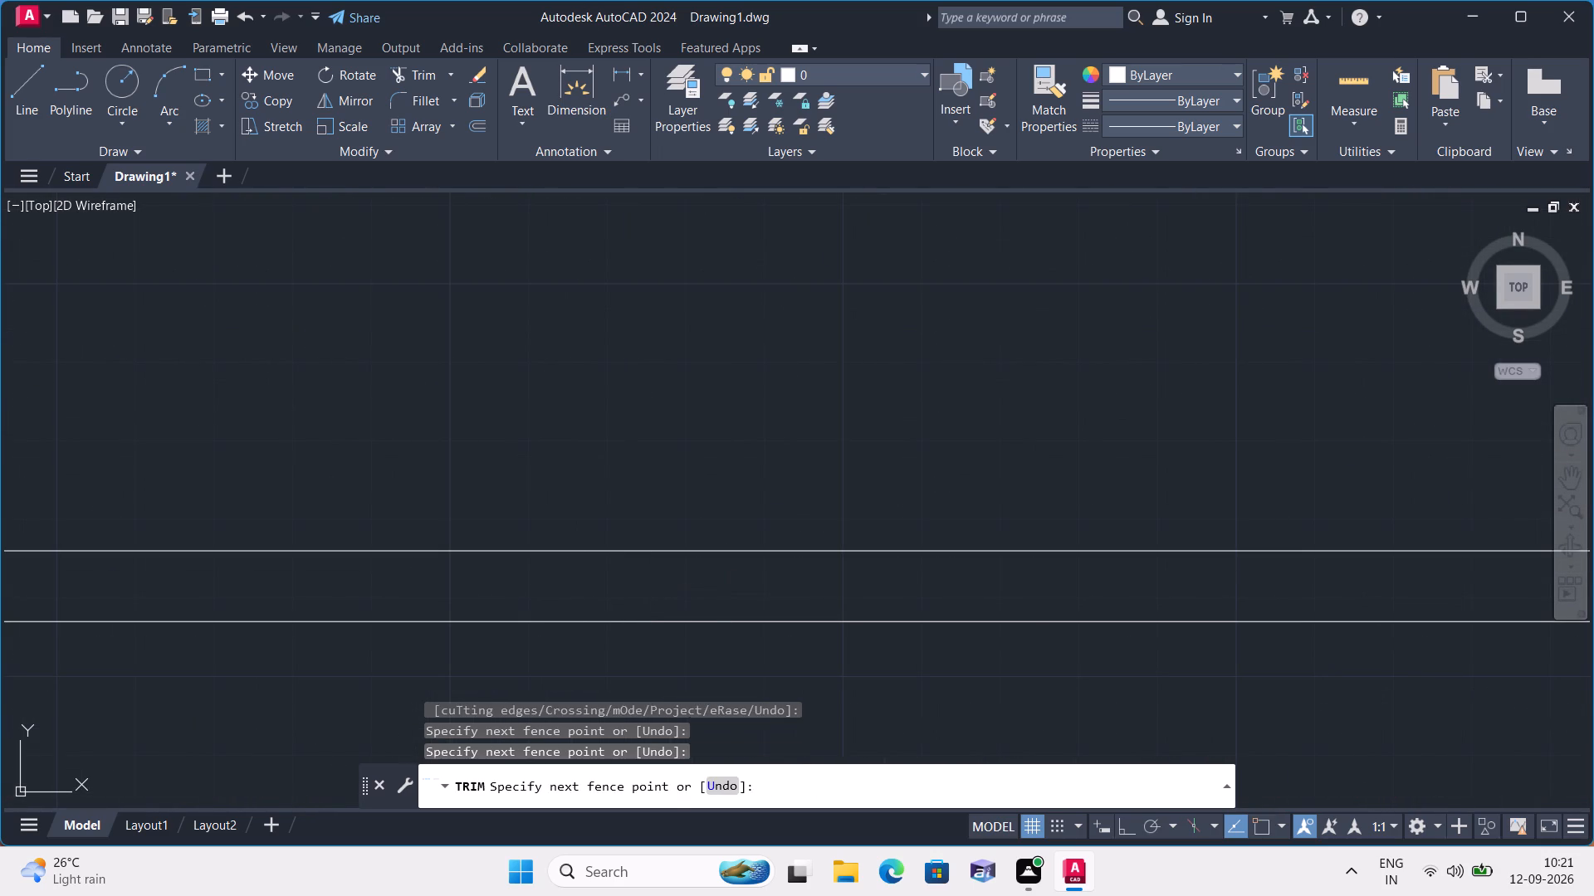
{"action": "left_click", "coordinate": [725, 587]}
Trim the overlapping inner wall lines at the bottom-right exterior corner.
{"action": "scroll", "coordinate": [725, 588], "scroll_direction": "down", "scroll_amount": 3}
{"action": "scroll", "coordinate": [922, 634], "scroll_direction": "down", "scroll_amount": 1}
{"action": "scroll", "coordinate": [950, 597], "scroll_direction": "up", "scroll_amount": 4}
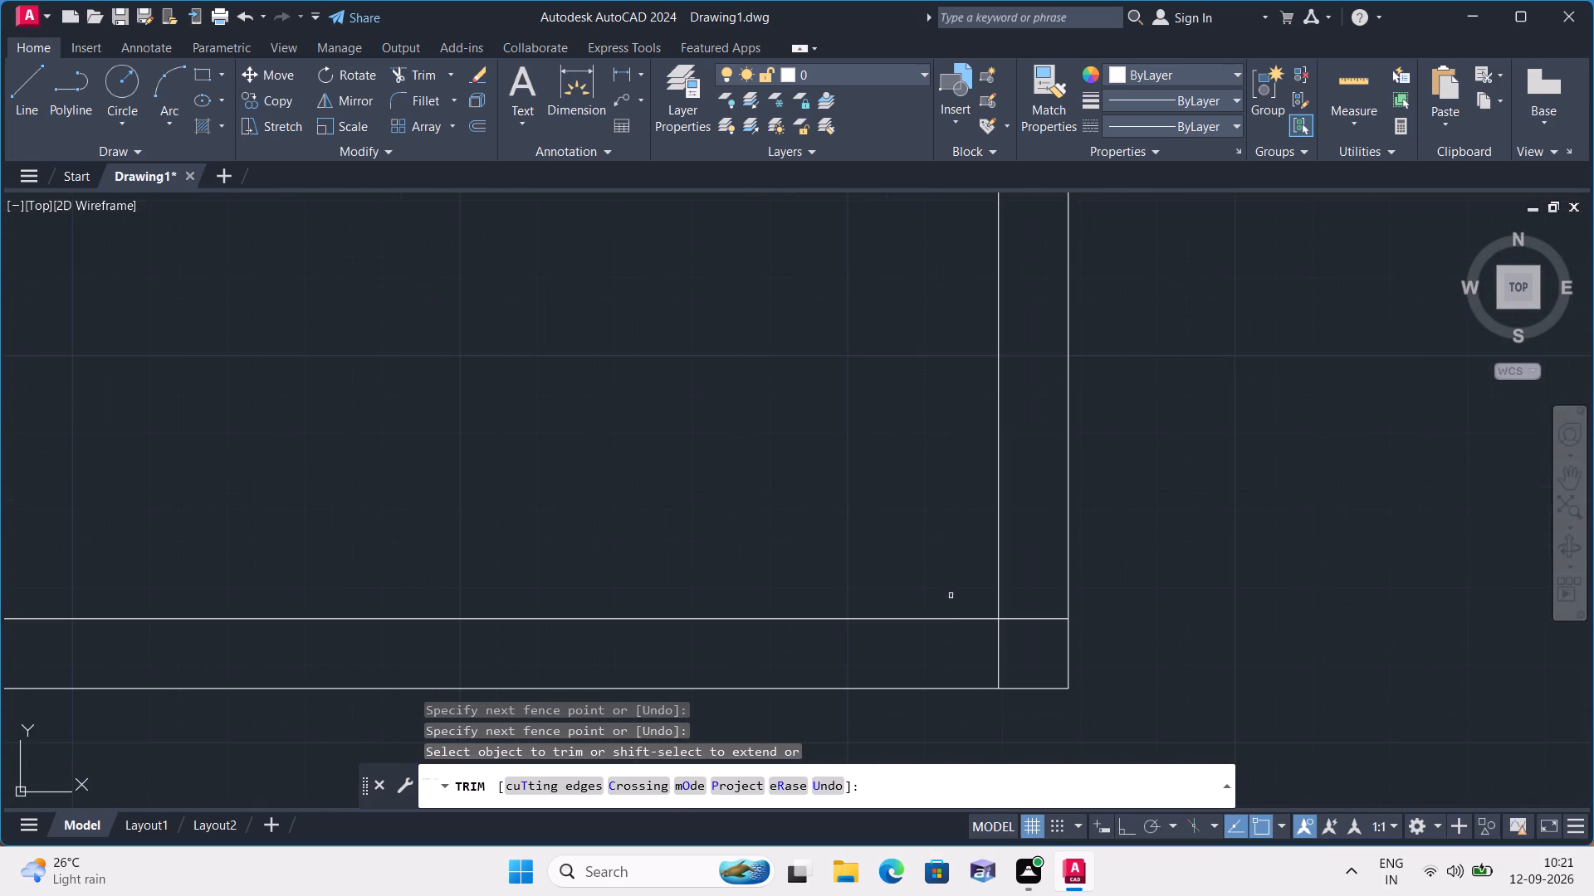
{"action": "left_click", "coordinate": [1002, 656]}
{"action": "left_click", "coordinate": [993, 659]}
{"action": "left_click", "coordinate": [1017, 621]}
Trim the three vertical partition stubs left inside the lowest interior horizontal partition, using fences across them.
{"action": "scroll", "coordinate": [1017, 621], "scroll_direction": "down", "scroll_amount": 3}
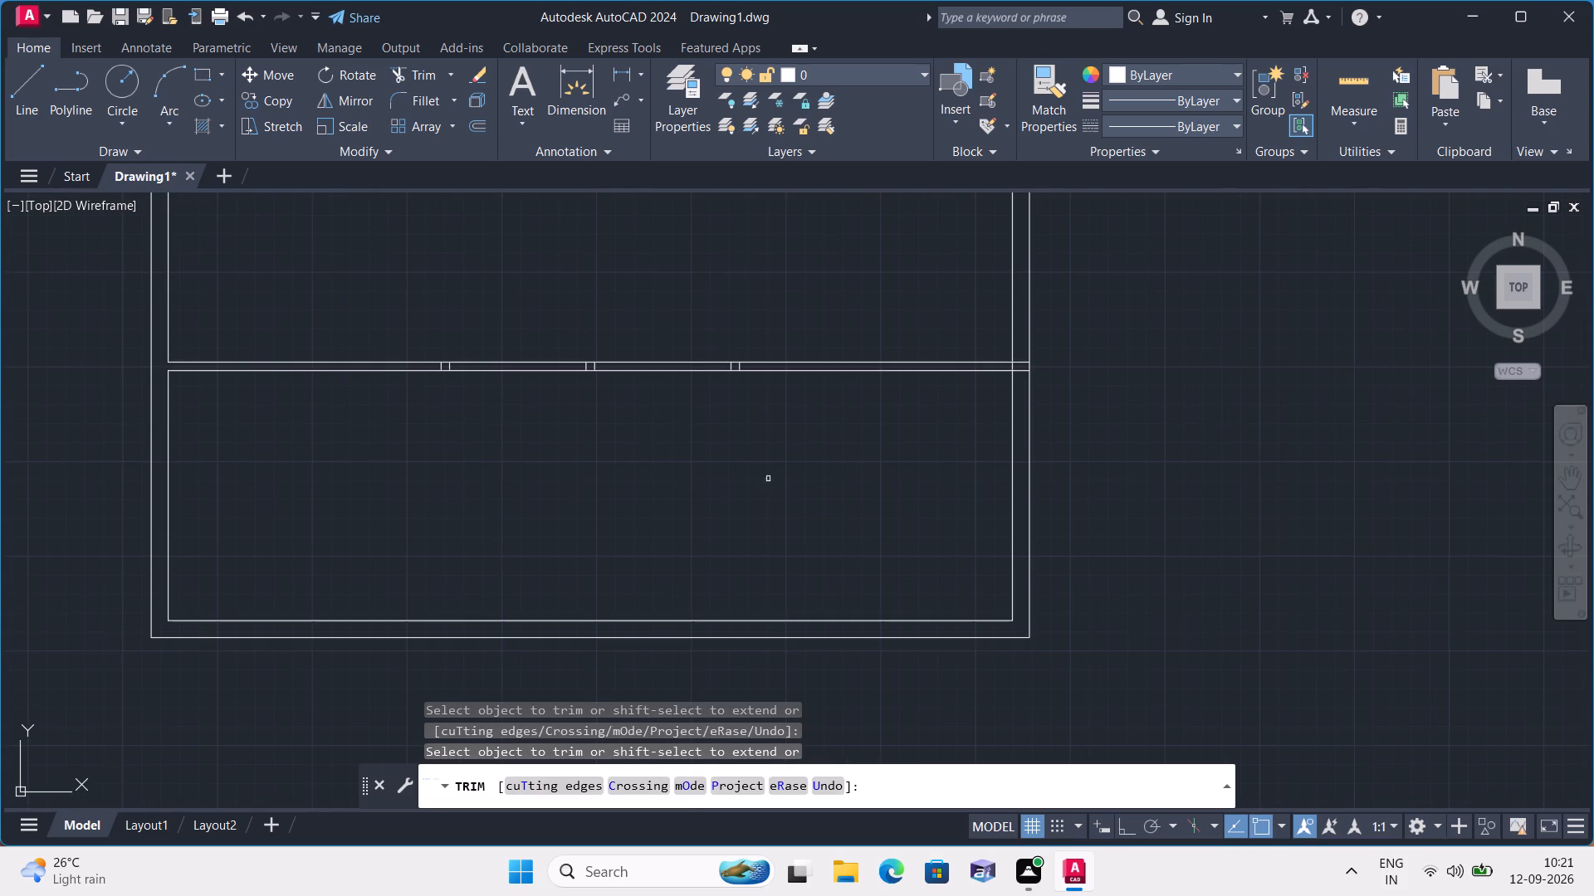
{"action": "scroll", "coordinate": [483, 428], "scroll_direction": "down", "scroll_amount": 1}
{"action": "middle_click", "coordinate": [483, 428]}
{"action": "scroll", "coordinate": [484, 429], "scroll_direction": "up", "scroll_amount": 1}
{"action": "scroll", "coordinate": [420, 357], "scroll_direction": "up", "scroll_amount": 4}
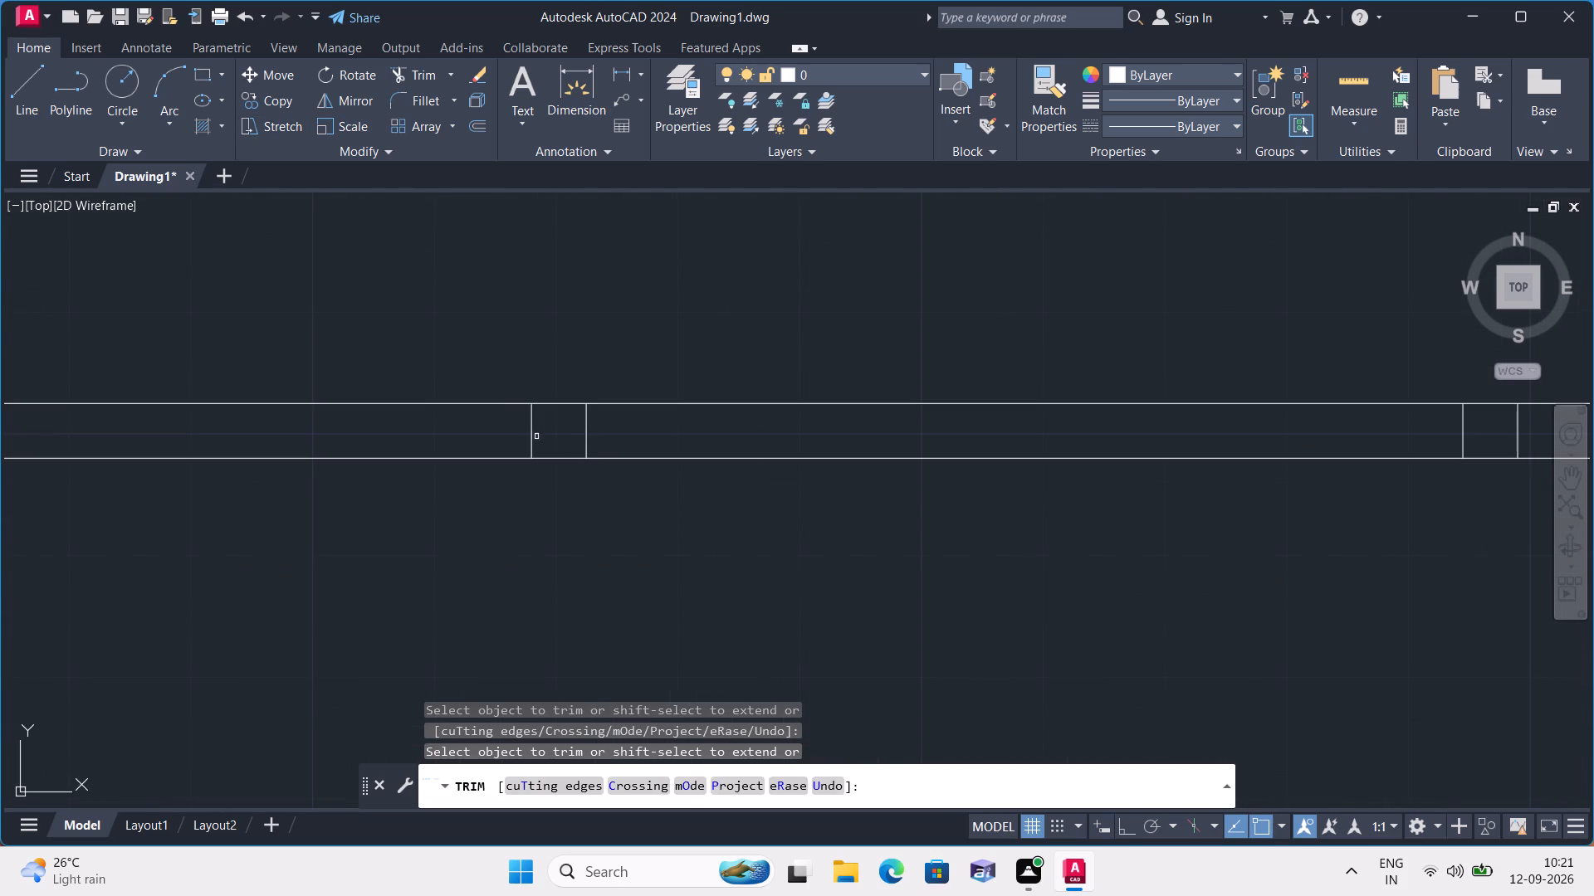
{"action": "left_click_drag", "start_coordinate": [491, 428], "coordinate": [560, 439]}
{"action": "left_click", "coordinate": [664, 426]}
{"action": "left_click", "coordinate": [521, 427]}
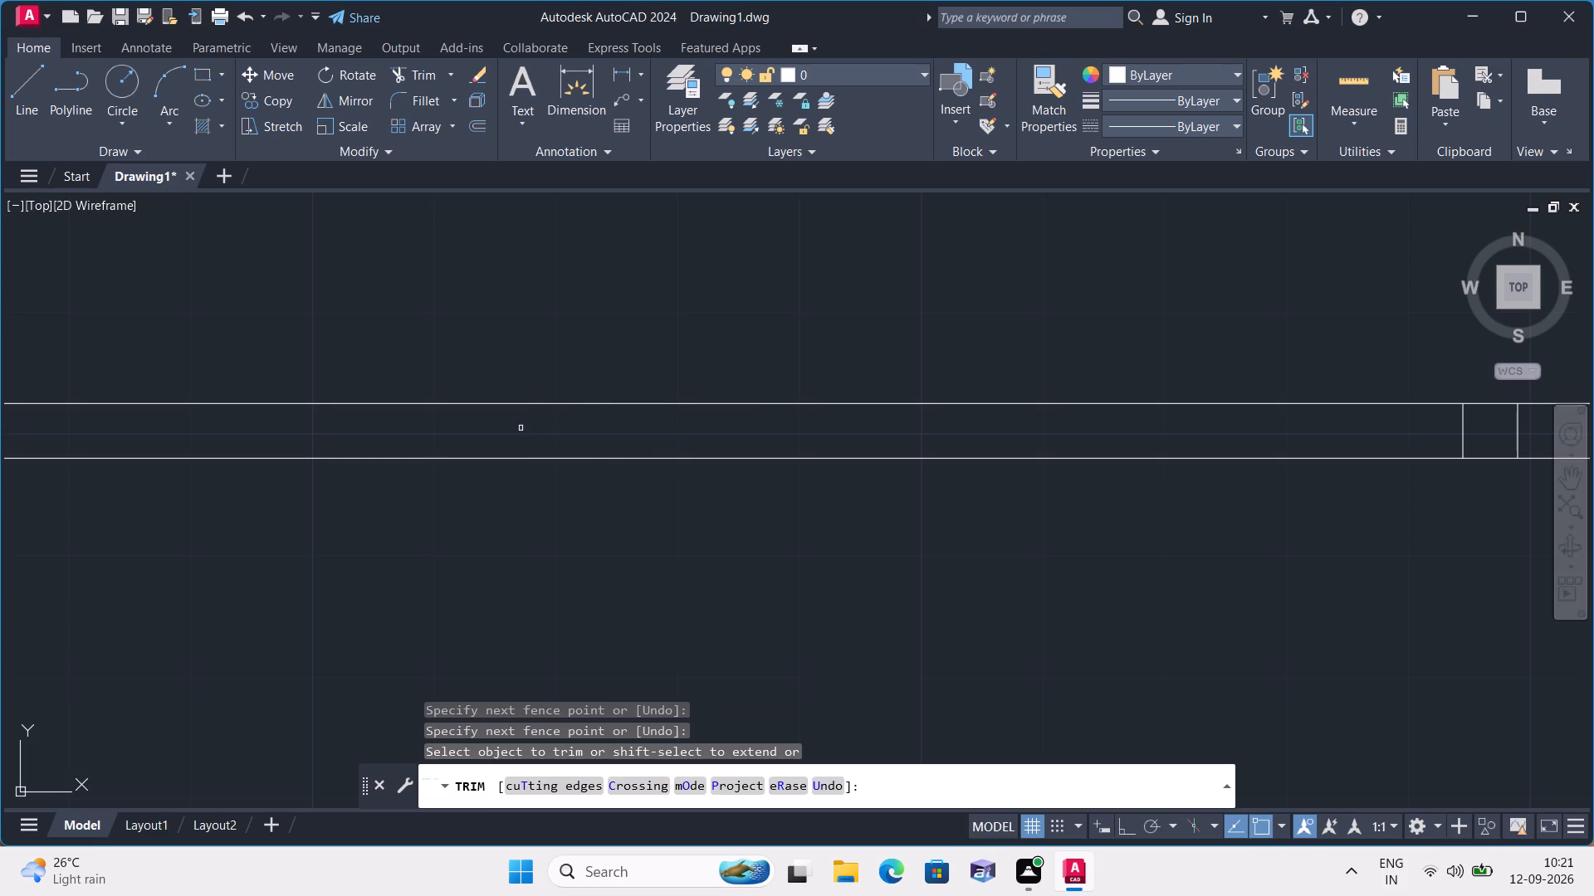
{"action": "scroll", "coordinate": [521, 430], "scroll_direction": "down", "scroll_amount": 5}
{"action": "scroll", "coordinate": [731, 431], "scroll_direction": "up", "scroll_amount": 5}
{"action": "left_click", "coordinate": [542, 401]}
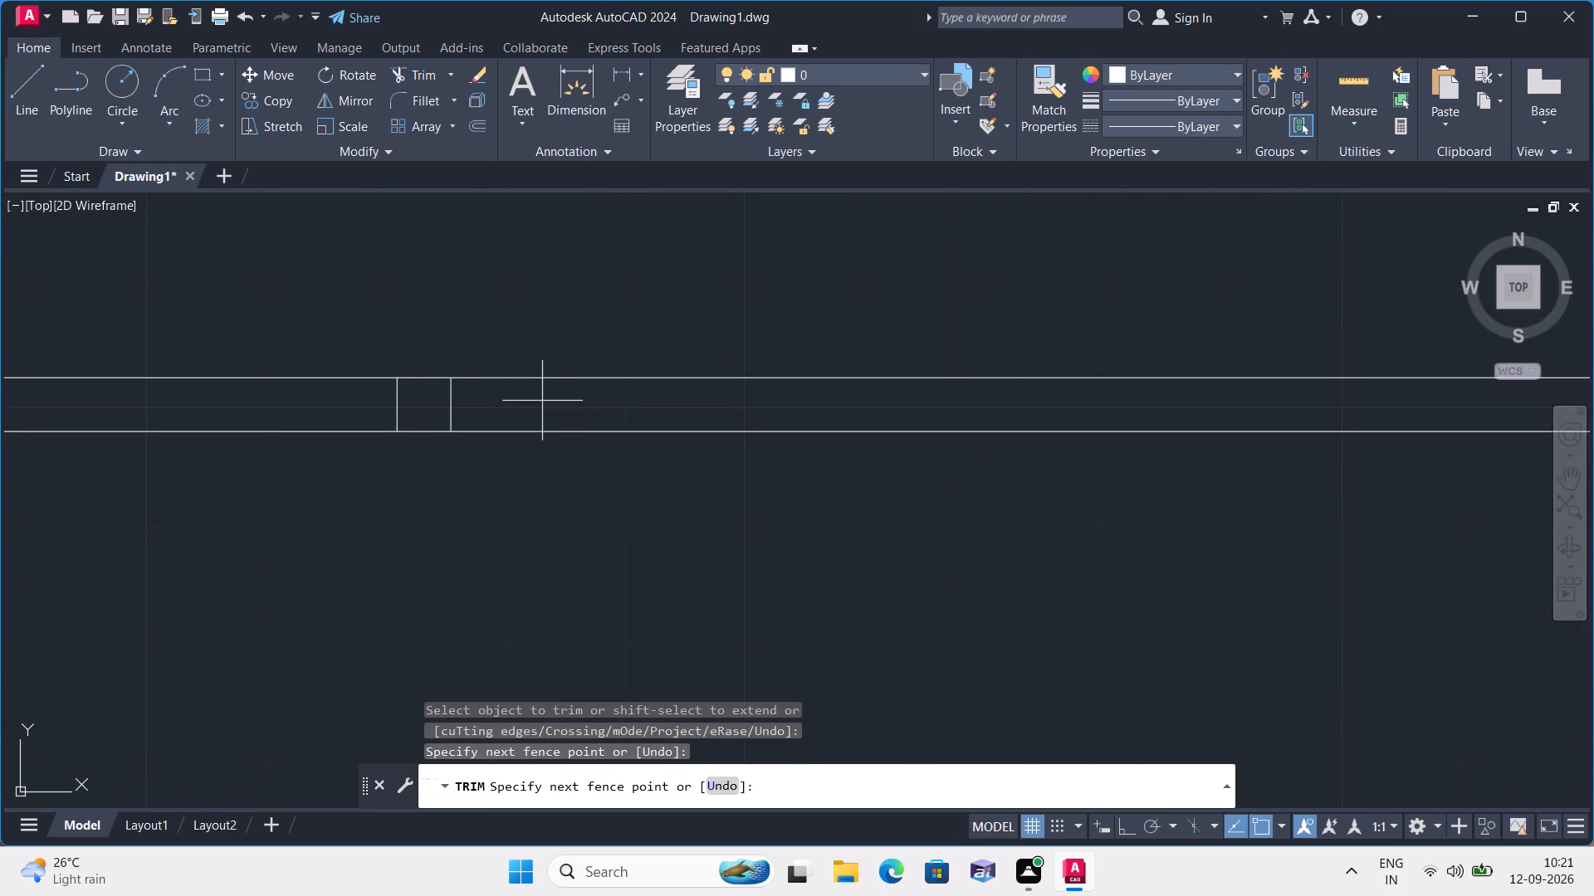
{"action": "left_click", "coordinate": [334, 397]}
{"action": "scroll", "coordinate": [335, 401], "scroll_direction": "down", "scroll_amount": 4}
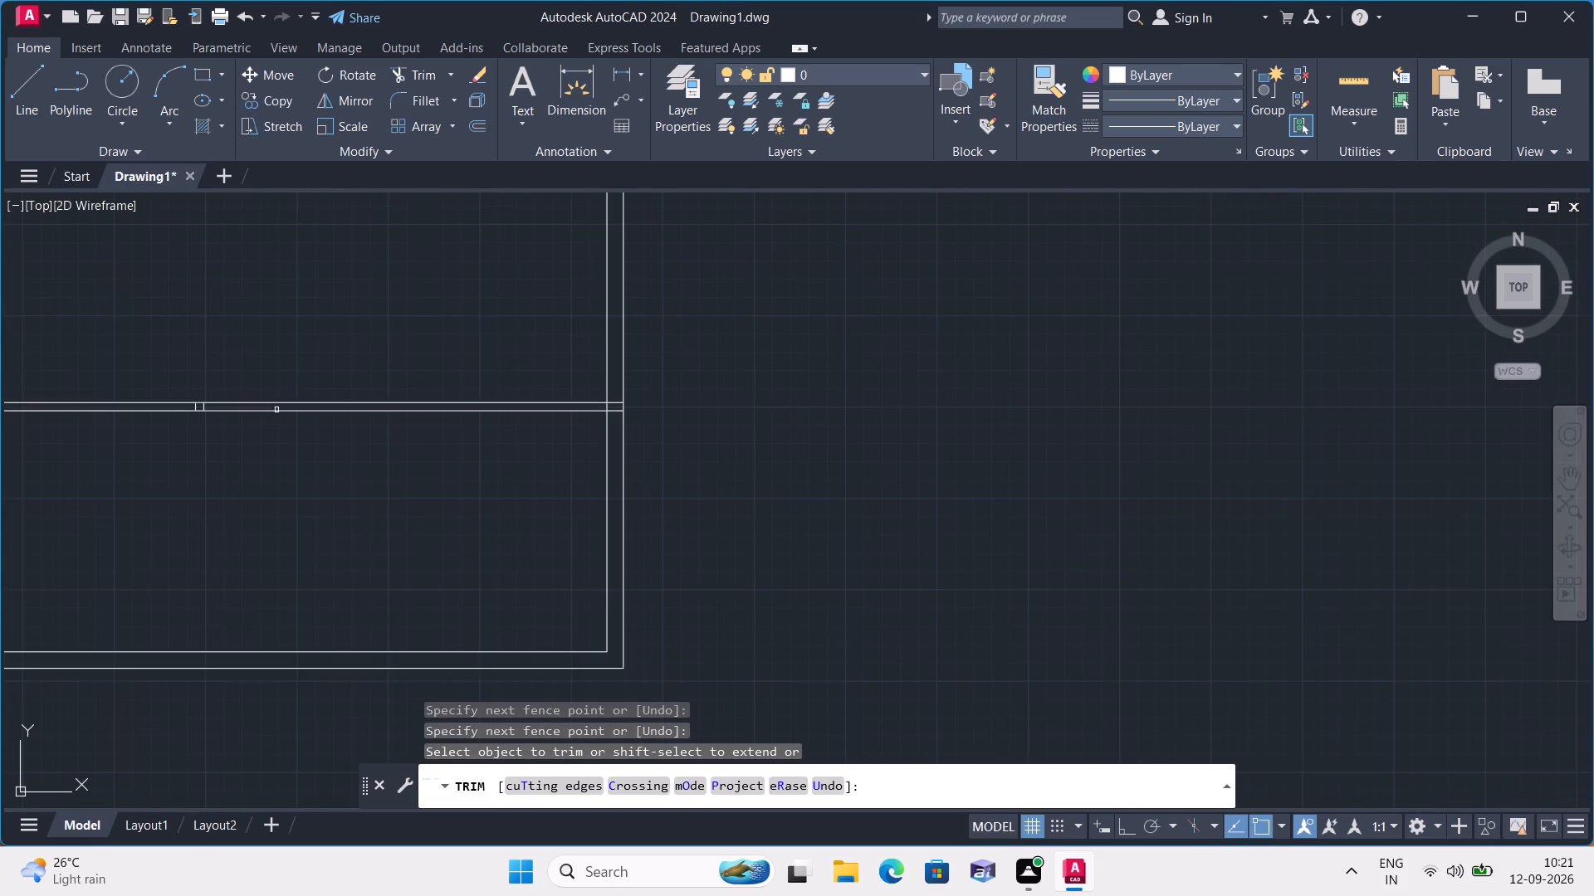
{"action": "scroll", "coordinate": [181, 409], "scroll_direction": "up", "scroll_amount": 5}
{"action": "left_click", "coordinate": [204, 392]}
{"action": "left_click", "coordinate": [497, 387]}
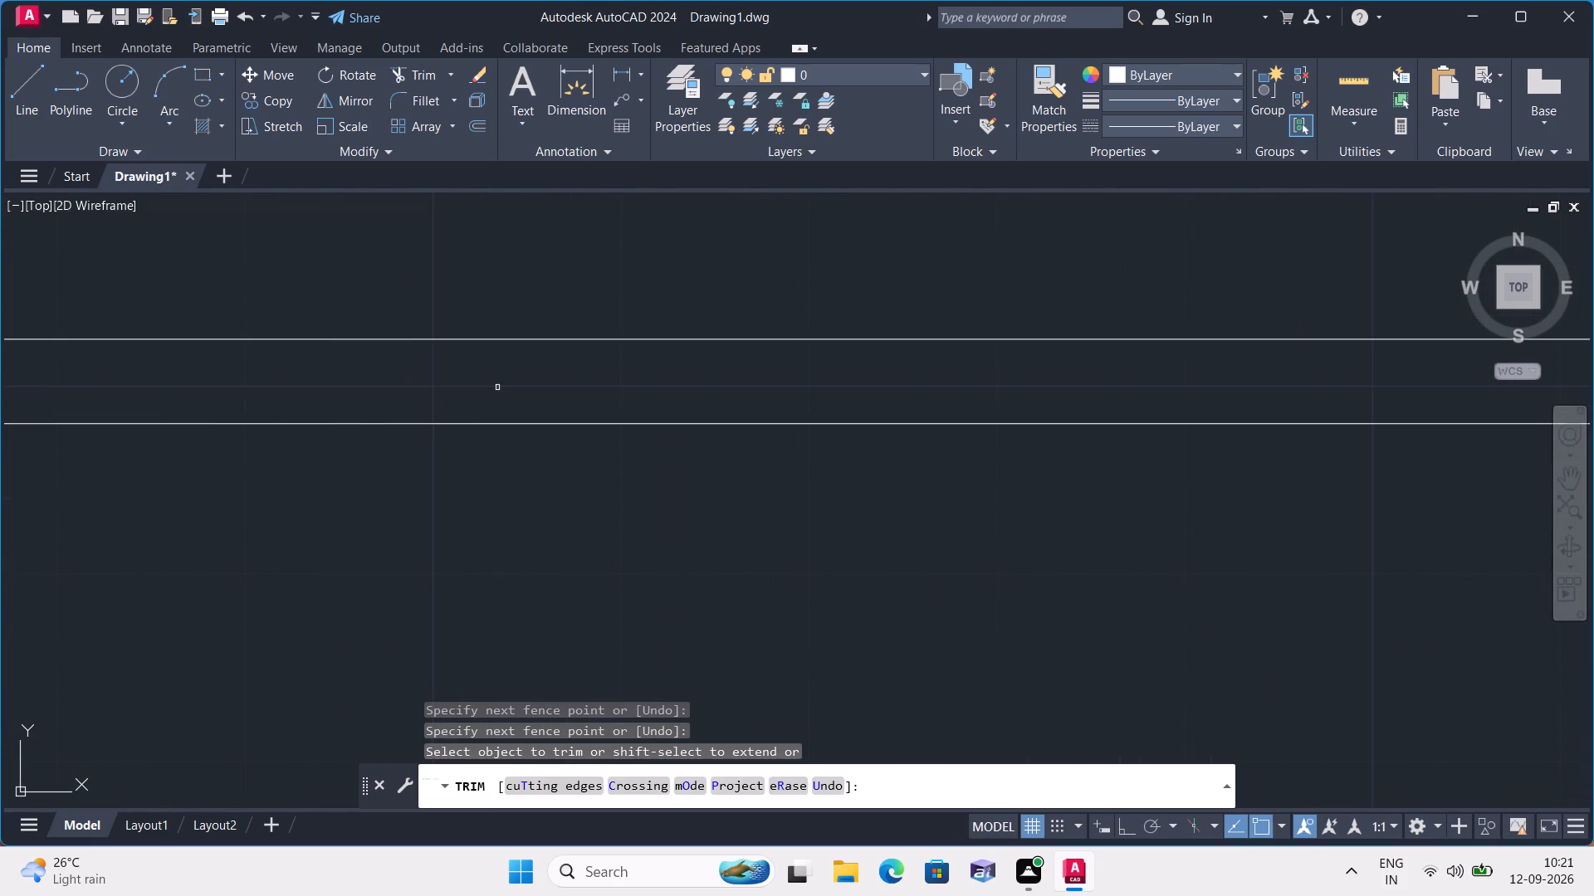
Trim the crossing lines where the lowest interior horizontal partition meets the right exterior wall to open the junction.
{"action": "scroll", "coordinate": [497, 389], "scroll_direction": "down", "scroll_amount": 4}
{"action": "scroll", "coordinate": [1088, 487], "scroll_direction": "down", "scroll_amount": 2}
{"action": "scroll", "coordinate": [1126, 441], "scroll_direction": "up", "scroll_amount": 5}
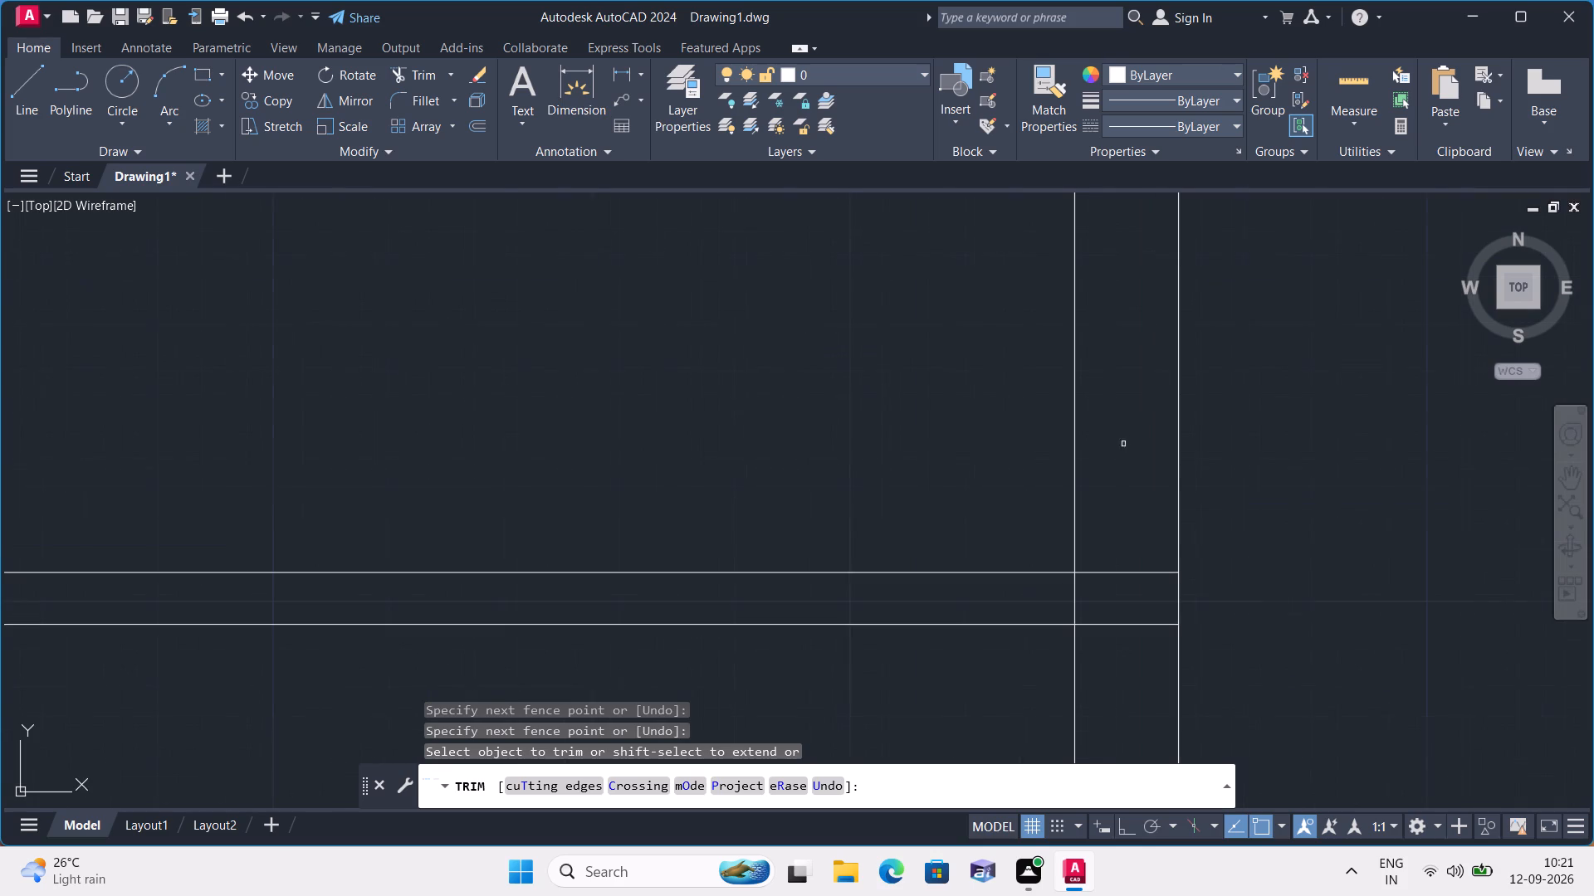
{"action": "left_click", "coordinate": [1122, 538]}
{"action": "left_click", "coordinate": [1121, 639]}
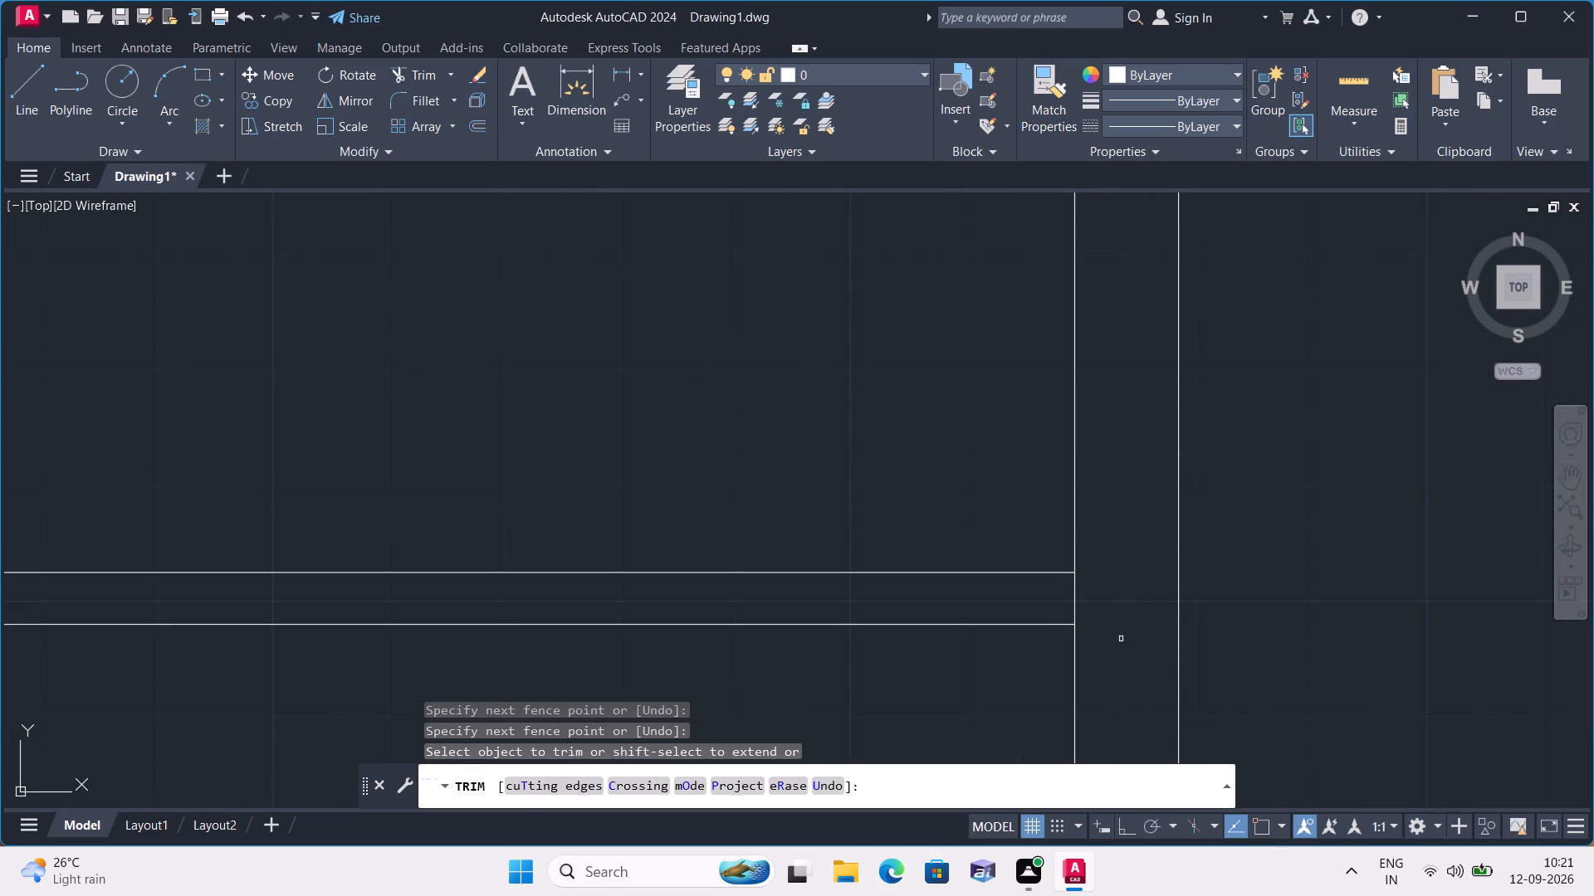
{"action": "left_click", "coordinate": [1073, 592]}
Trim the crossing lines where the horizontal wall above the lowest interior partition meets the right exterior wall.
{"action": "scroll", "coordinate": [904, 403], "scroll_direction": "down", "scroll_amount": 3}
{"action": "middle_click_drag", "start_coordinate": [791, 332], "coordinate": [774, 509]}
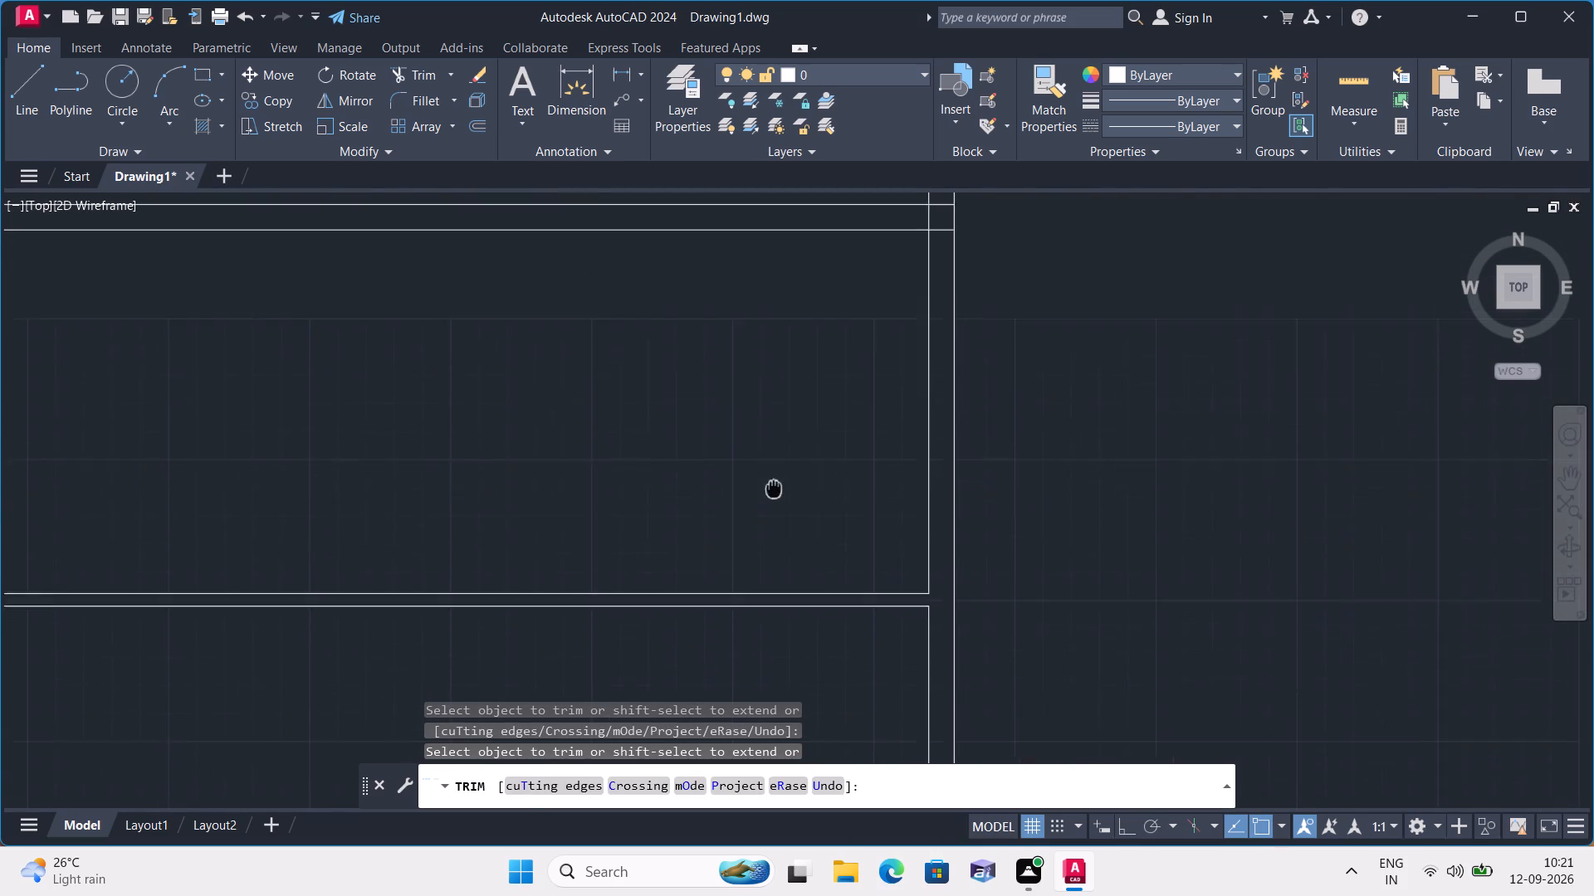
{"action": "middle_click_drag", "start_coordinate": [774, 509], "coordinate": [777, 586]}
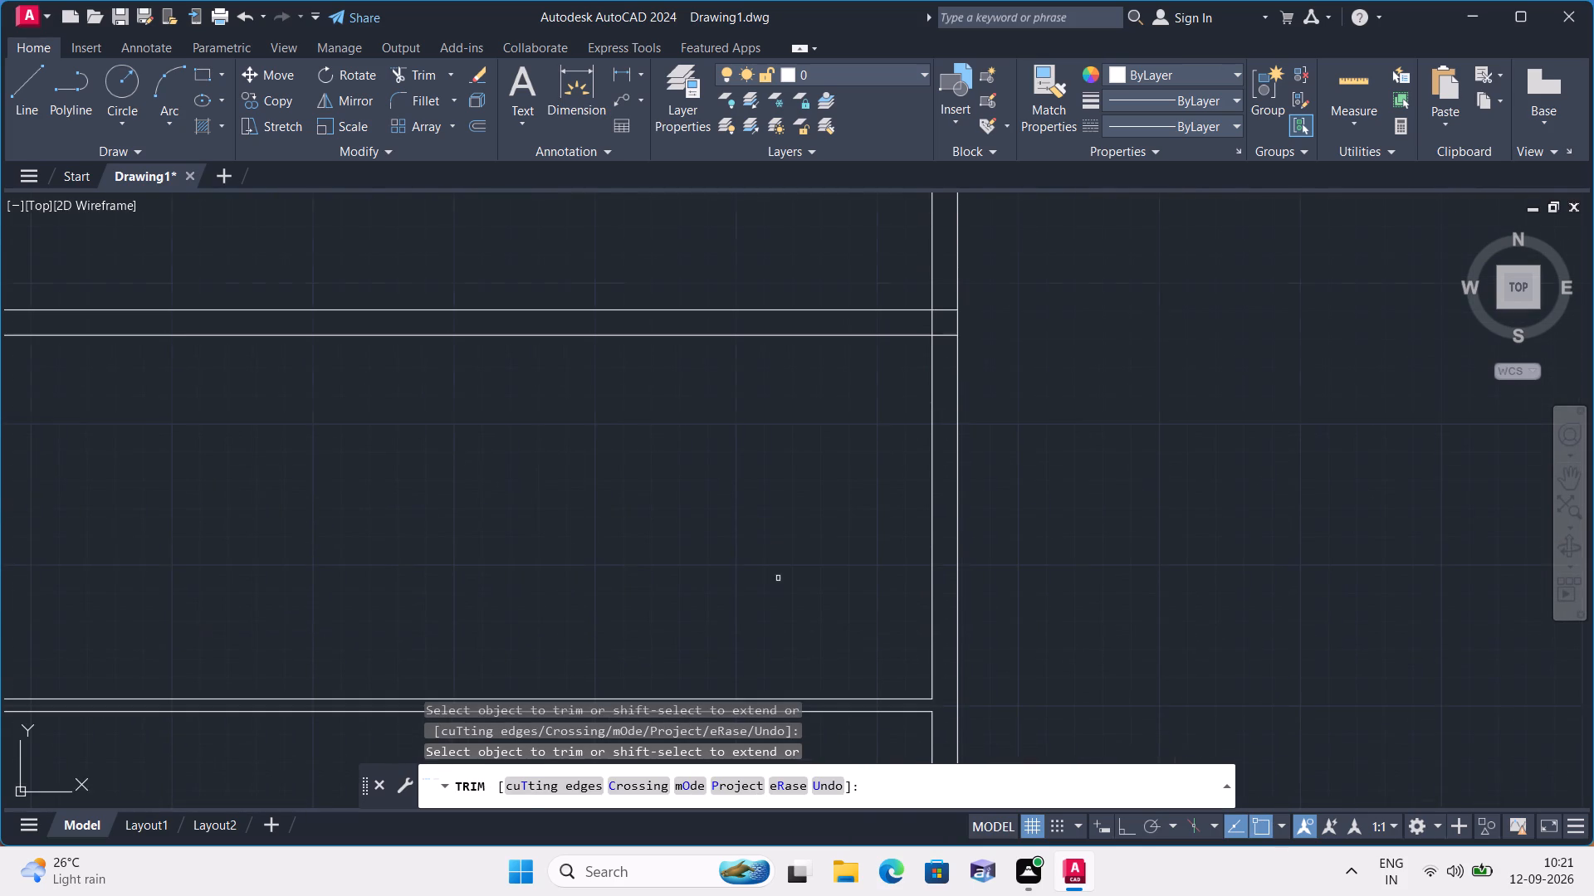
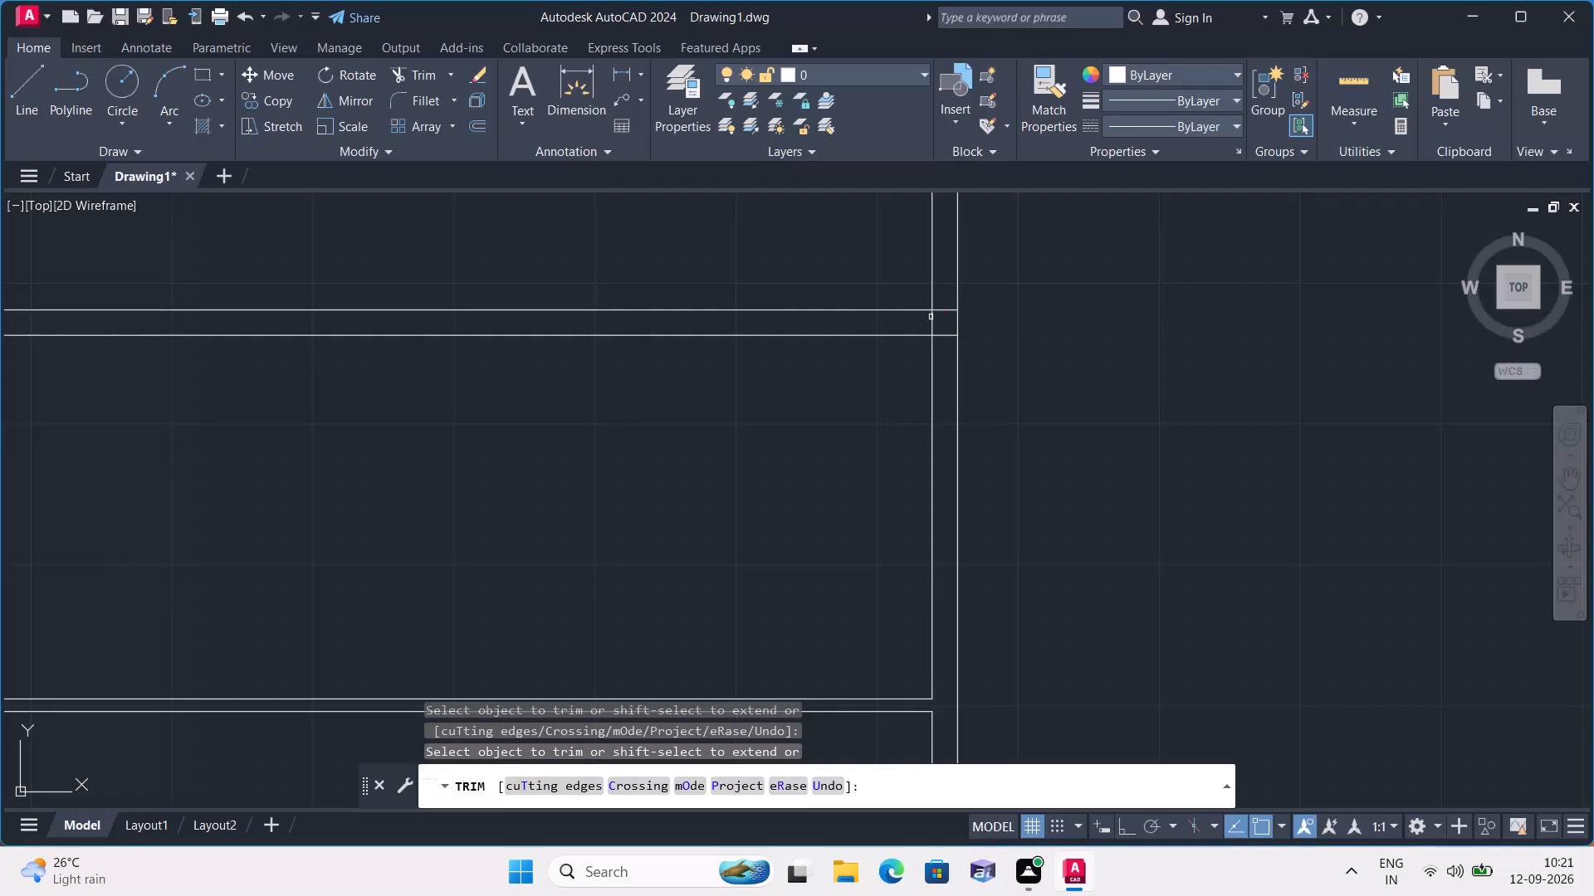
Trim the remaining crossing lines where the horizontal wall directly above the lowest interior partition meets the right exterior wall.
{"action": "left_click", "coordinate": [936, 324]}
{"action": "left_click", "coordinate": [925, 323]}
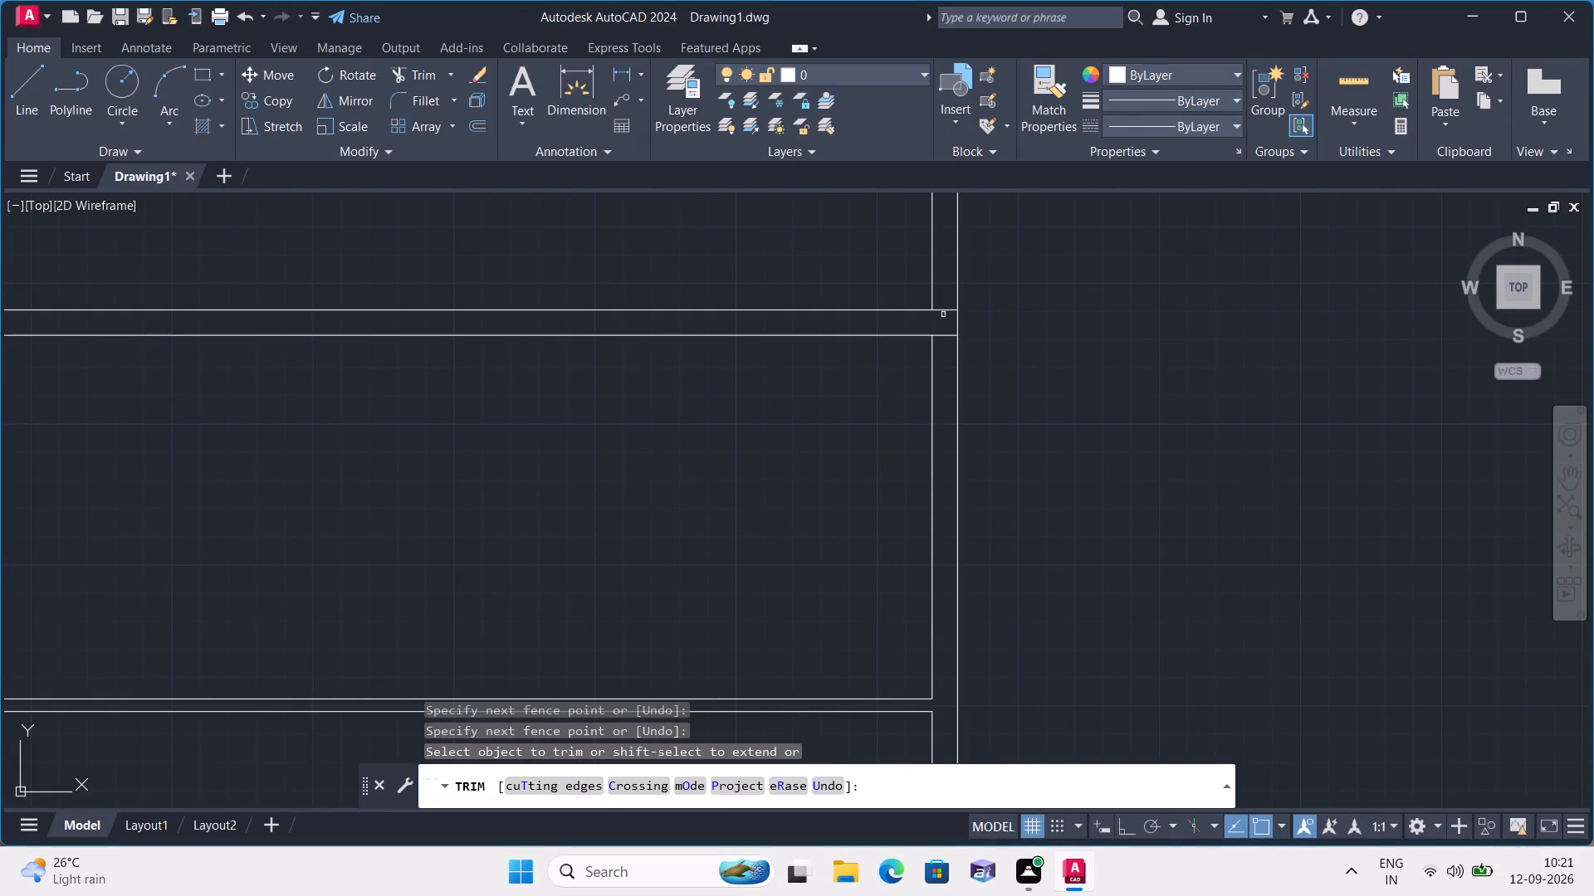
{"action": "left_click", "coordinate": [943, 310]}
{"action": "left_click", "coordinate": [945, 342]}
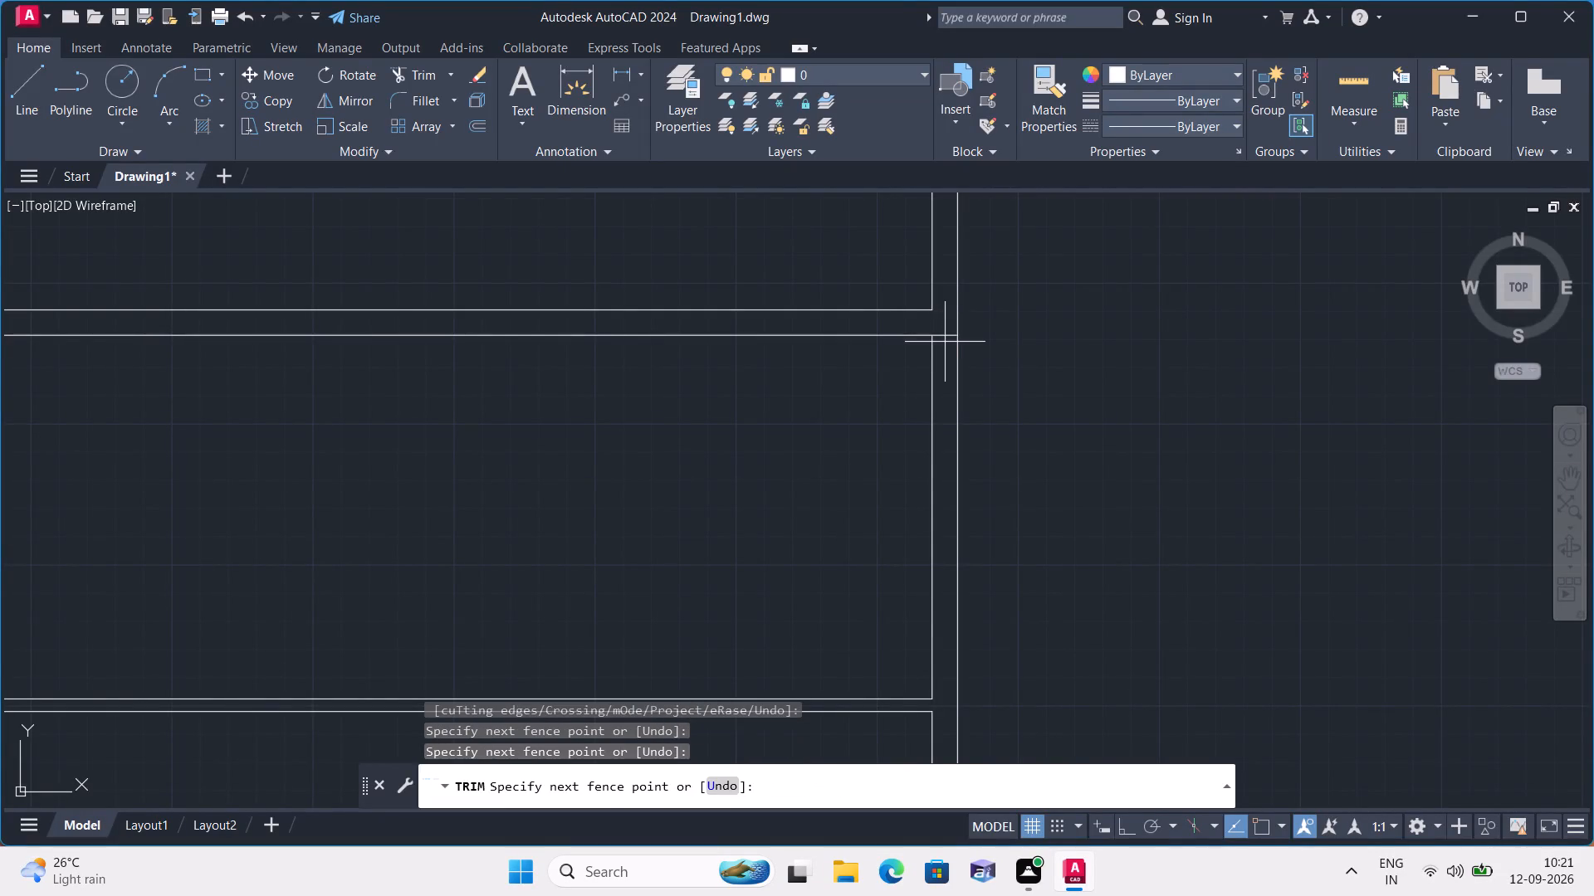
{"action": "left_click", "coordinate": [944, 319]}
Trim the crossing lines where the second horizontal wall above the lowest partition meets the right exterior wall.
{"action": "scroll", "coordinate": [875, 288], "scroll_direction": "down", "scroll_amount": 1}
{"action": "scroll", "coordinate": [804, 257], "scroll_direction": "down", "scroll_amount": 2}
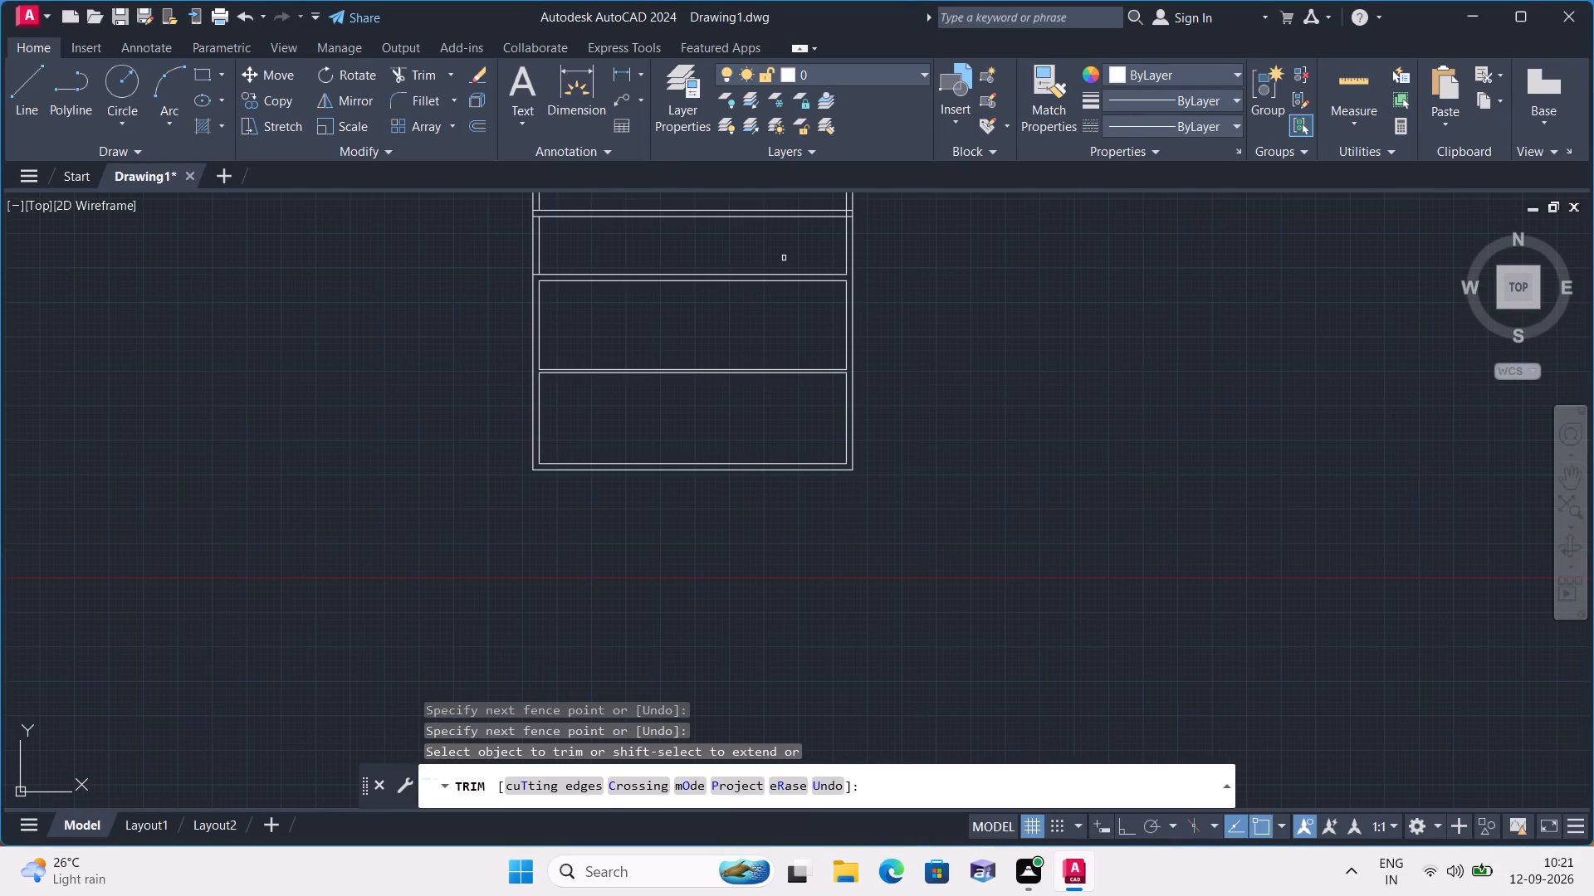
{"action": "middle_click_drag", "start_coordinate": [784, 258], "coordinate": [811, 443]}
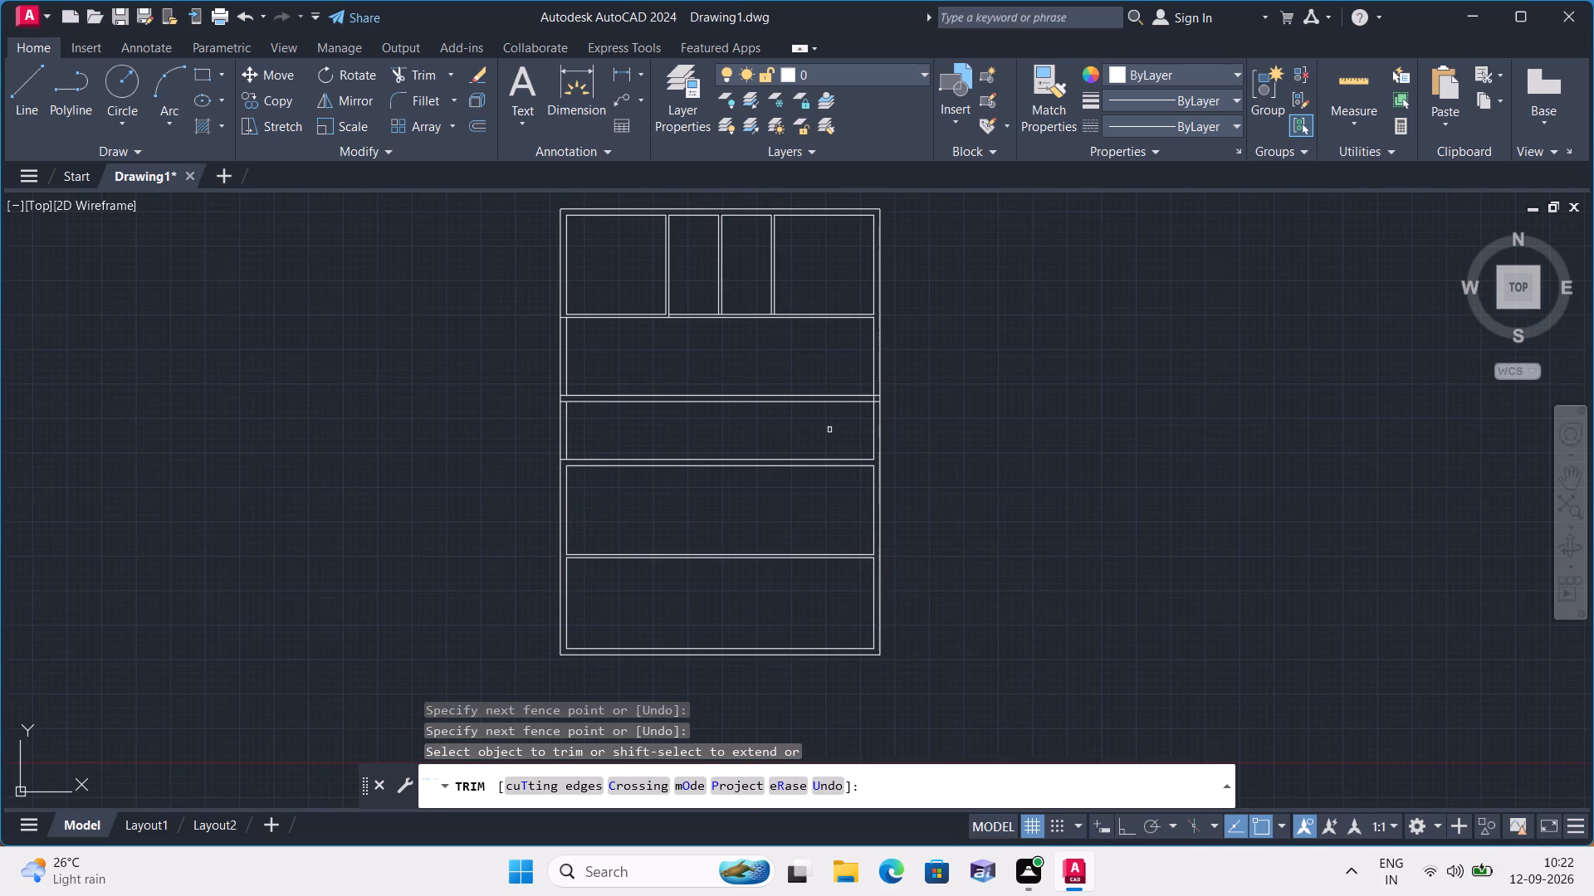
{"action": "scroll", "coordinate": [849, 397], "scroll_direction": "up", "scroll_amount": 3}
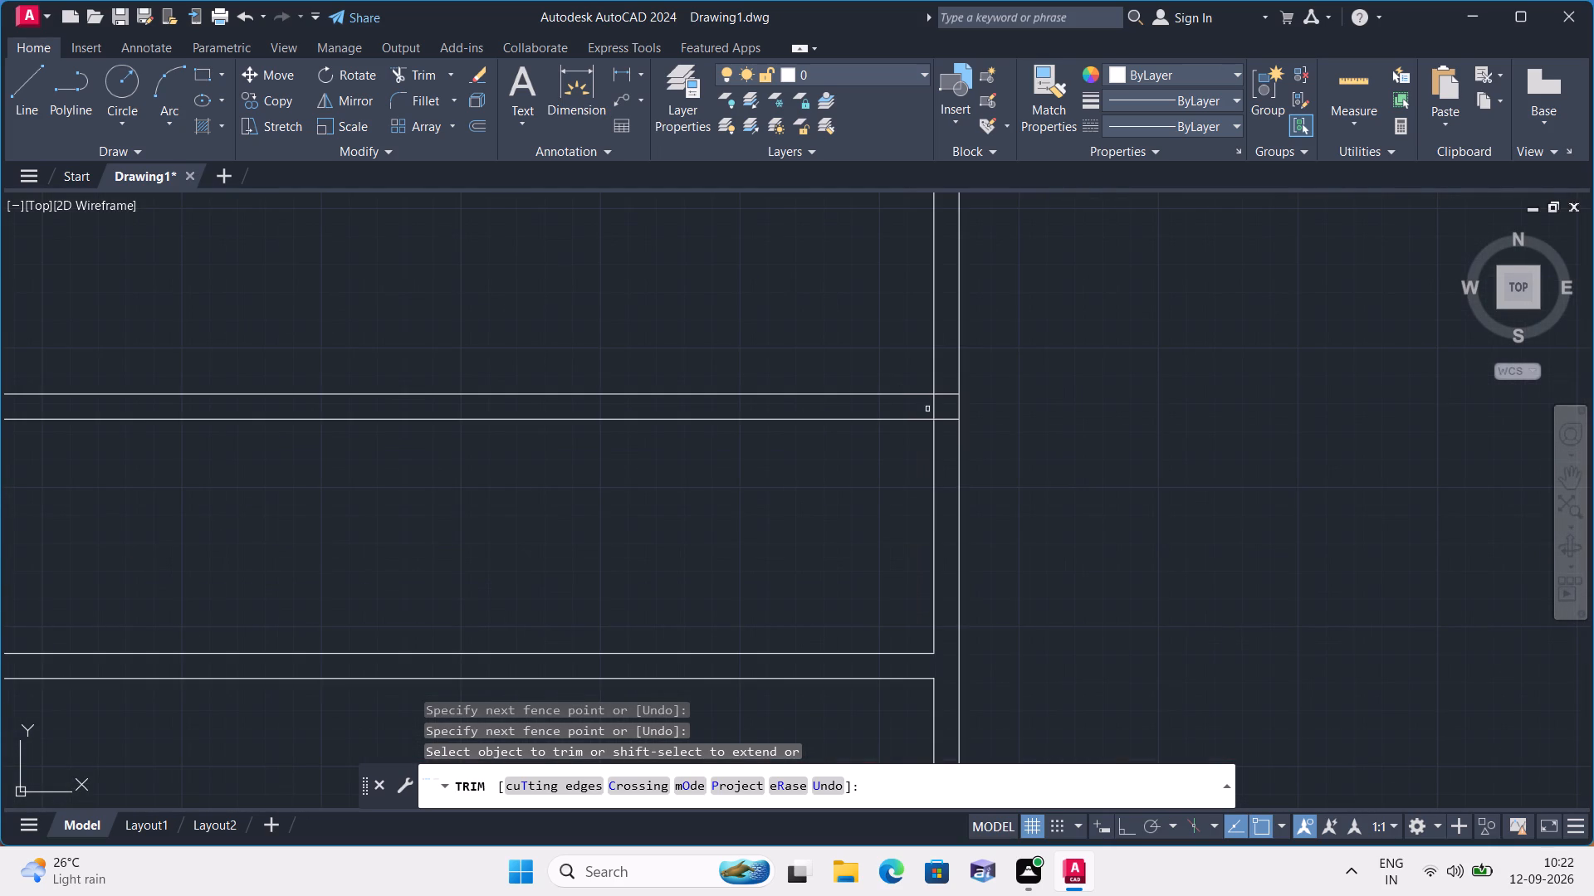
{"action": "left_click", "coordinate": [938, 407]}
{"action": "left_click", "coordinate": [925, 408]}
{"action": "left_click_drag", "start_coordinate": [946, 394], "coordinate": [946, 403]}
{"action": "left_click", "coordinate": [951, 420]}
{"action": "scroll", "coordinate": [883, 342], "scroll_direction": "down", "scroll_amount": 2}
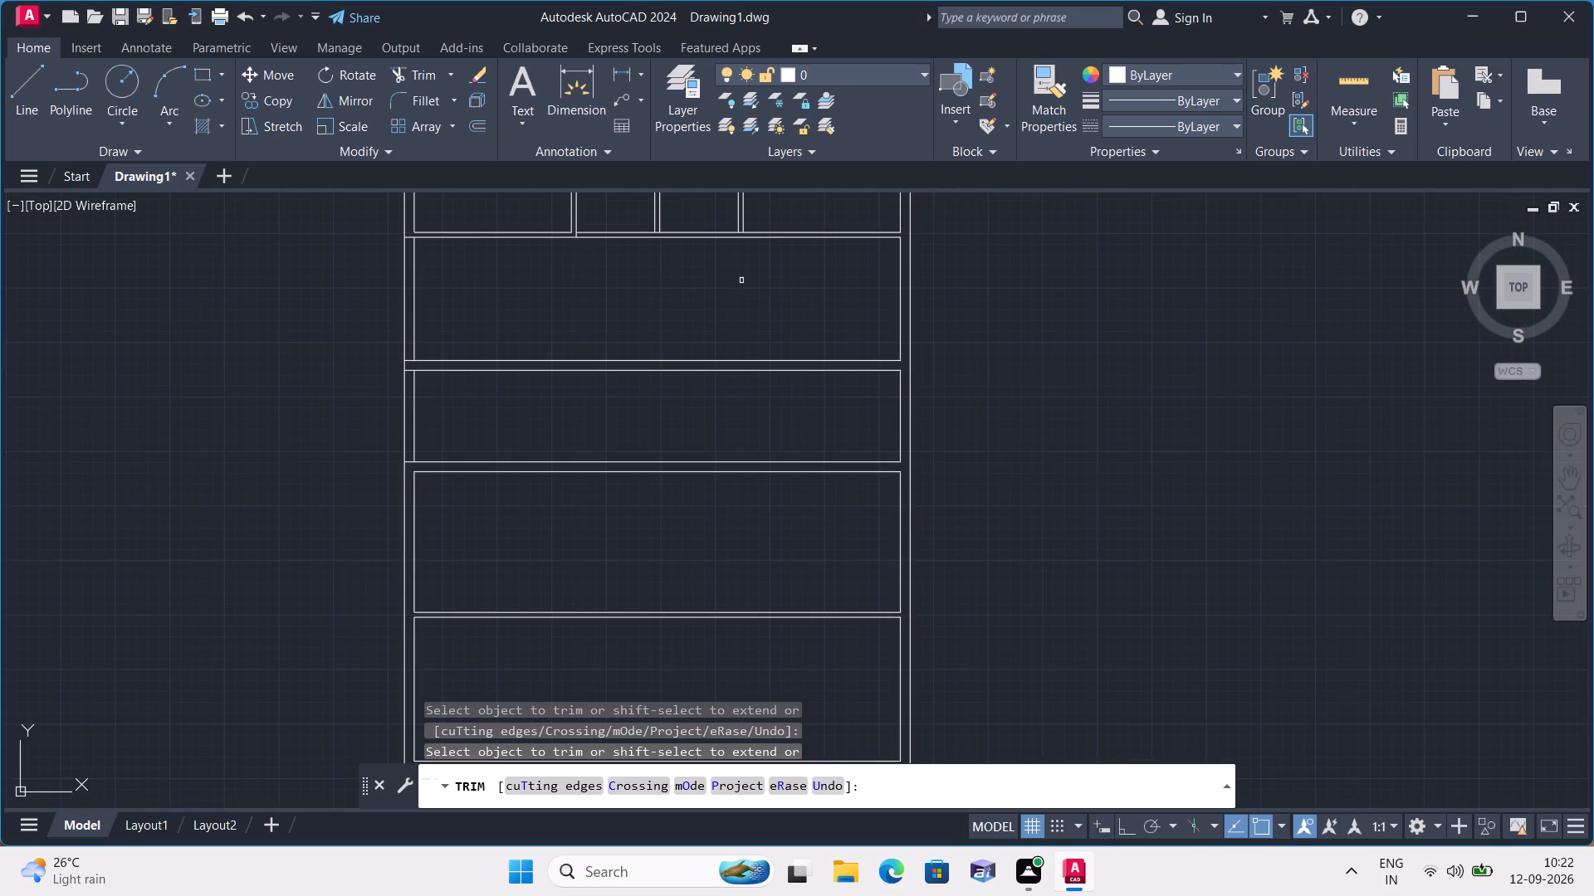
{"action": "middle_click_drag", "start_coordinate": [722, 274], "coordinate": [734, 368]}
{"action": "scroll", "coordinate": [968, 387], "scroll_direction": "down", "scroll_amount": 2}
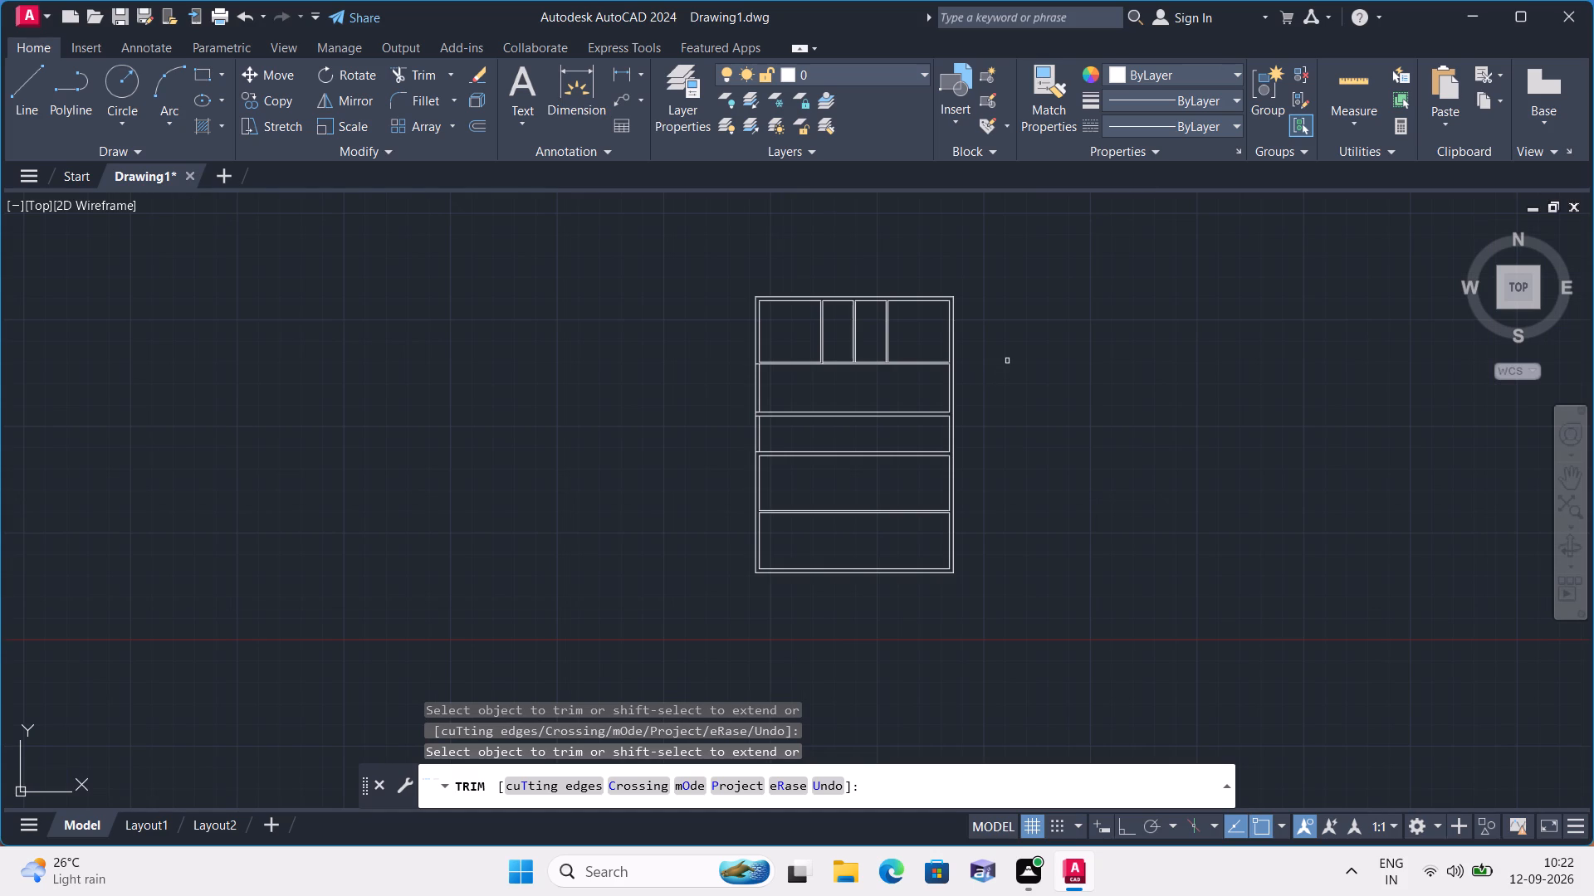
{"action": "key", "text": "Escape"}
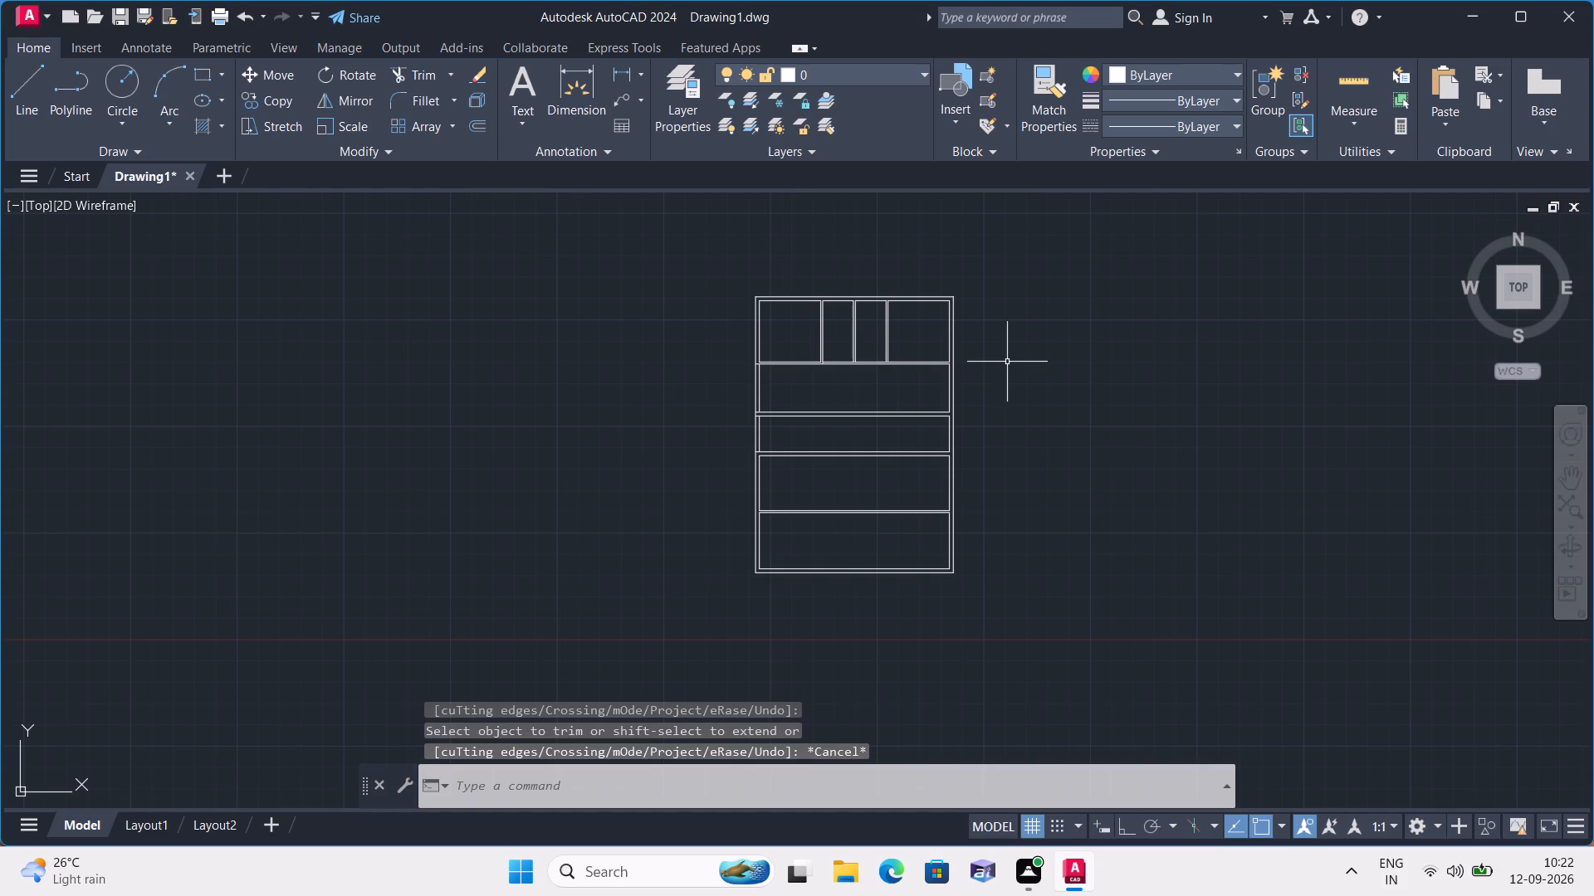
Offset the top wall's inner line 7' downward in each of the two narrow middle rooms.
{"action": "type", "text": "offset"}
{"action": "key", "text": "space"}
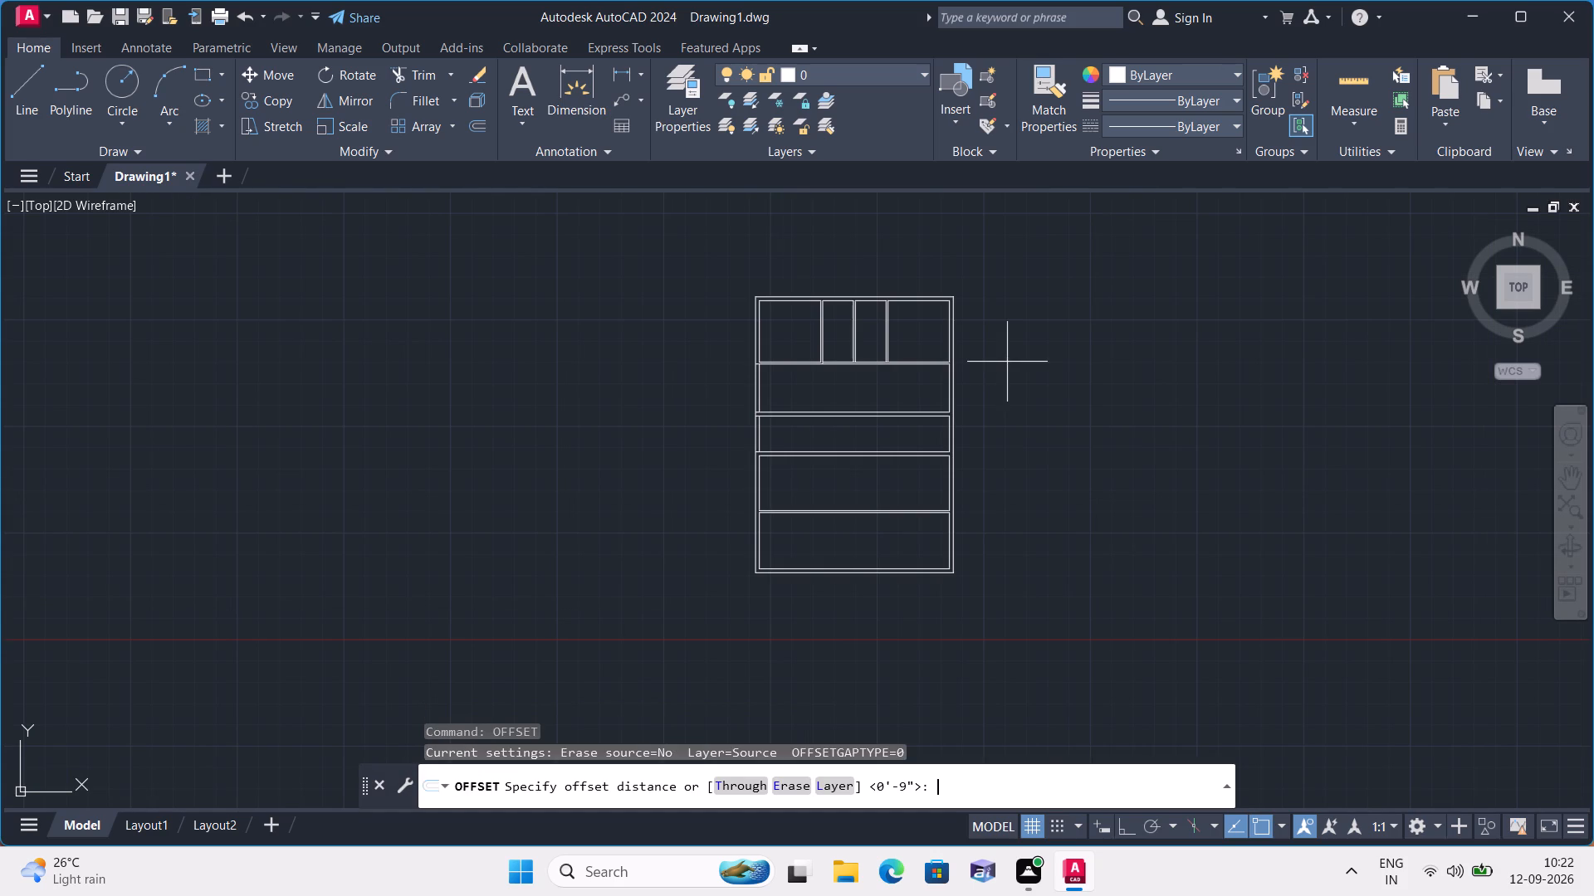
{"action": "type", "text": "7'"}
{"action": "key", "text": "space"}
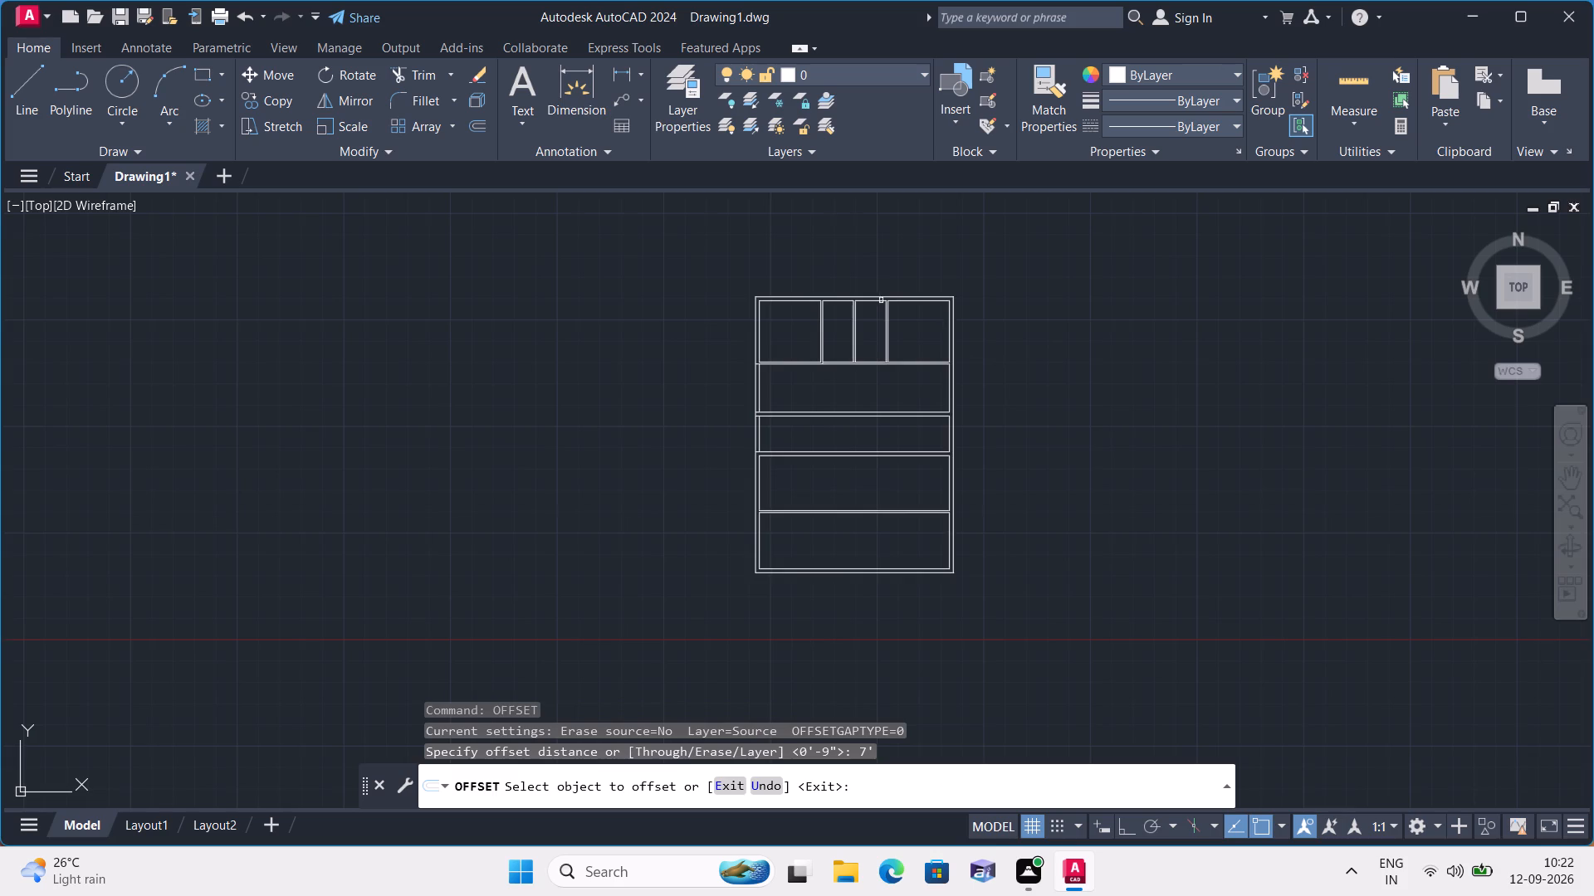
{"action": "scroll", "coordinate": [791, 299], "scroll_direction": "up", "scroll_amount": 3}
{"action": "left_click", "coordinate": [860, 300]}
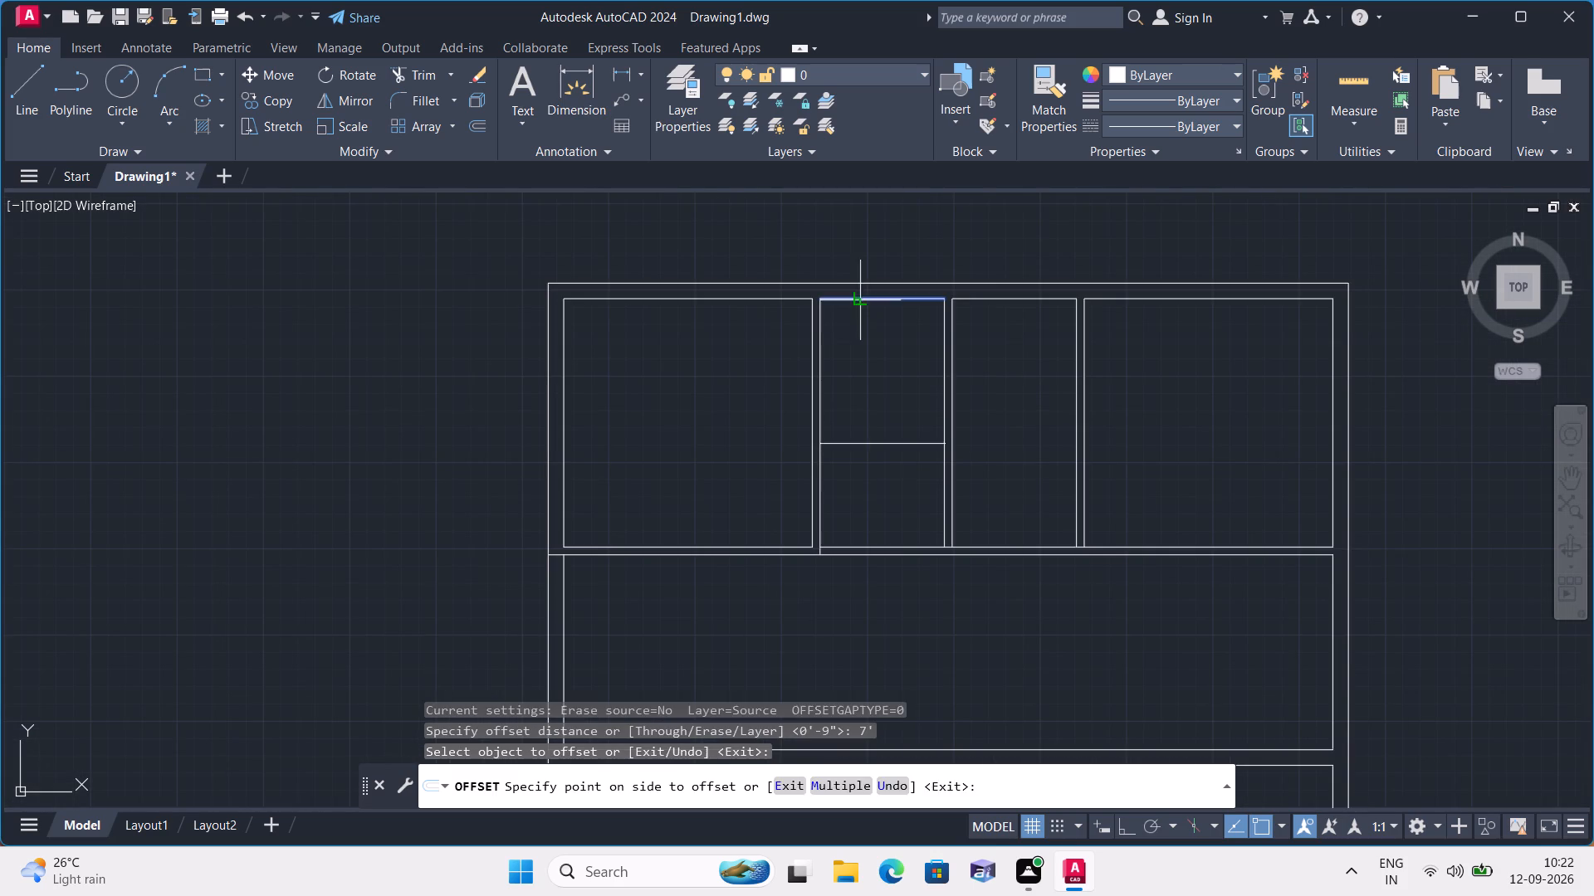
{"action": "left_click", "coordinate": [866, 359]}
{"action": "left_click", "coordinate": [1014, 297]}
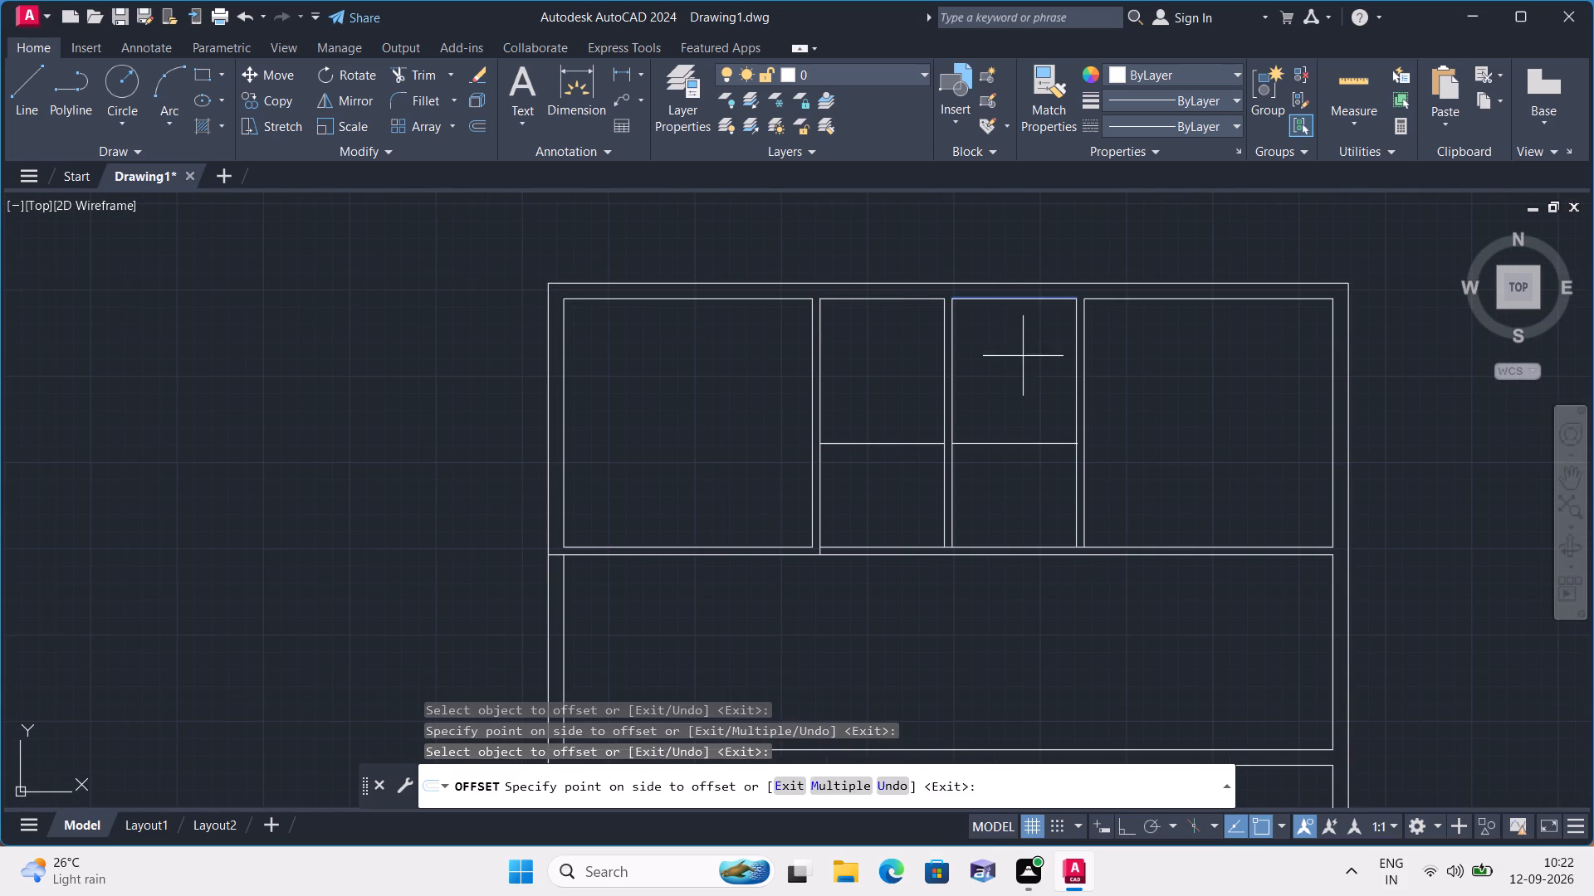
{"action": "left_click", "coordinate": [1018, 375]}
{"action": "key", "text": "space"}
Offset the two new horizontal lines in the narrow middle rooms 4.5" downward to form cross partitions.
{"action": "key", "text": "space"}
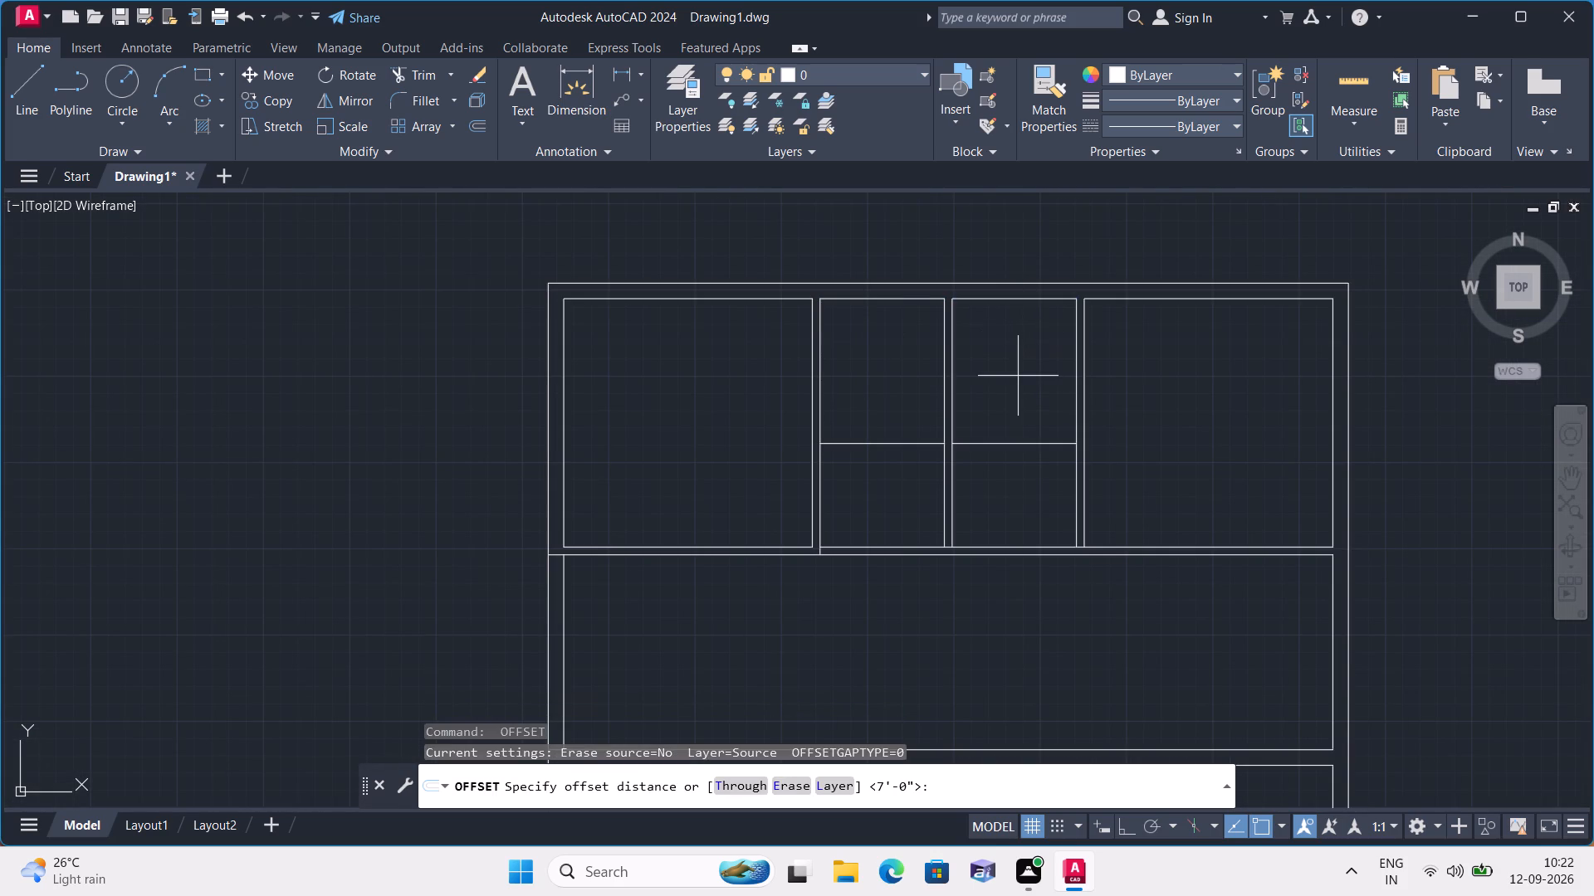
{"action": "type", "text": "4.5\""}
{"action": "key", "text": "space"}
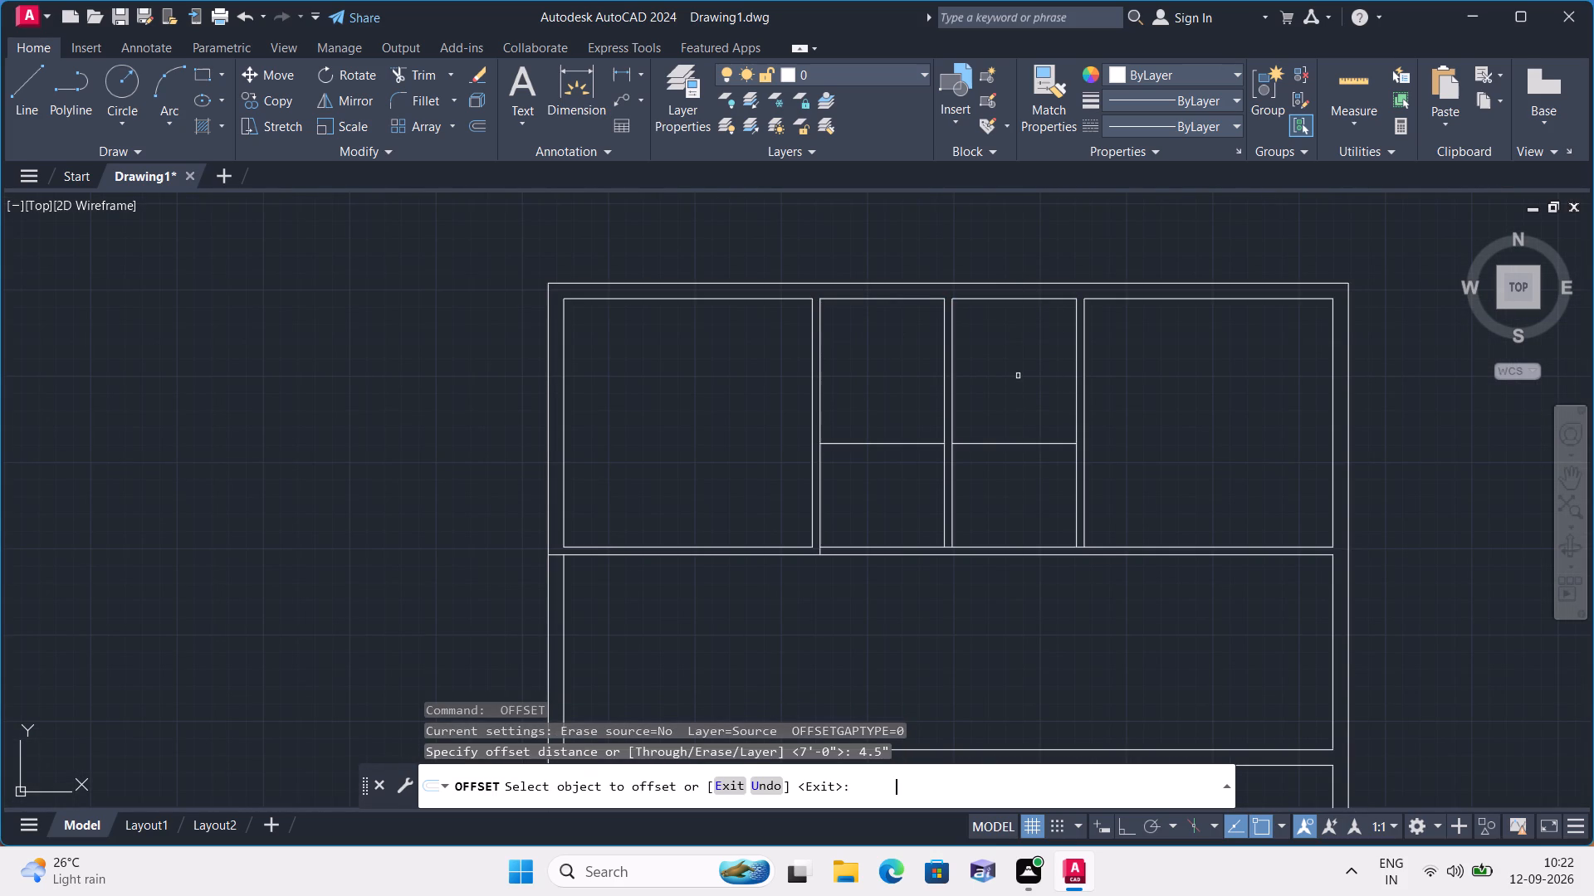
{"action": "left_click", "coordinate": [985, 441]}
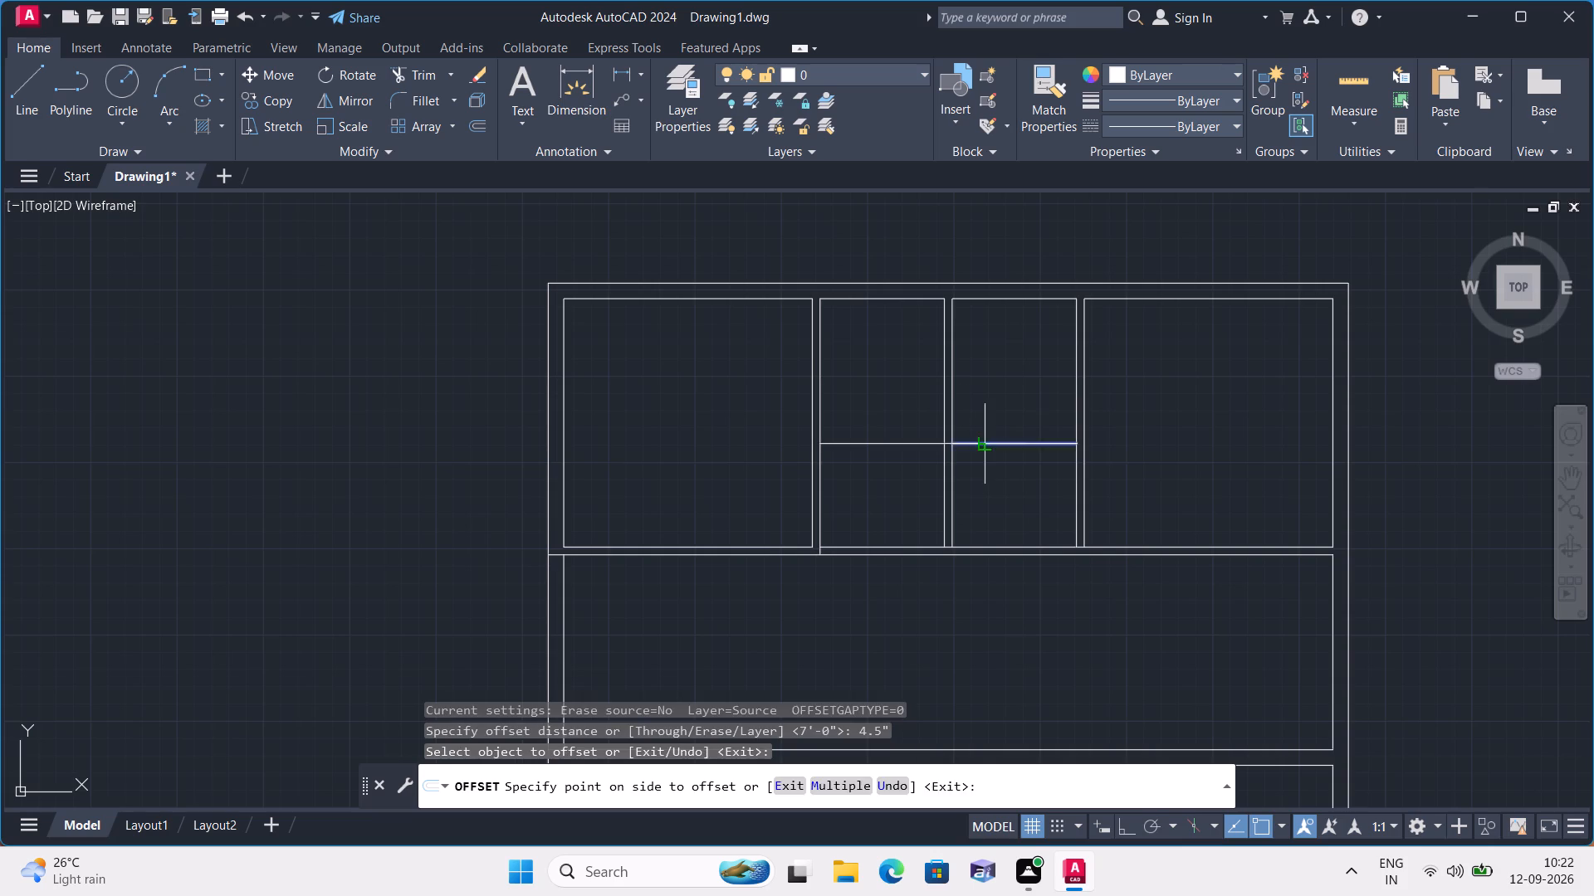
{"action": "left_click", "coordinate": [985, 469]}
{"action": "left_click", "coordinate": [913, 448]}
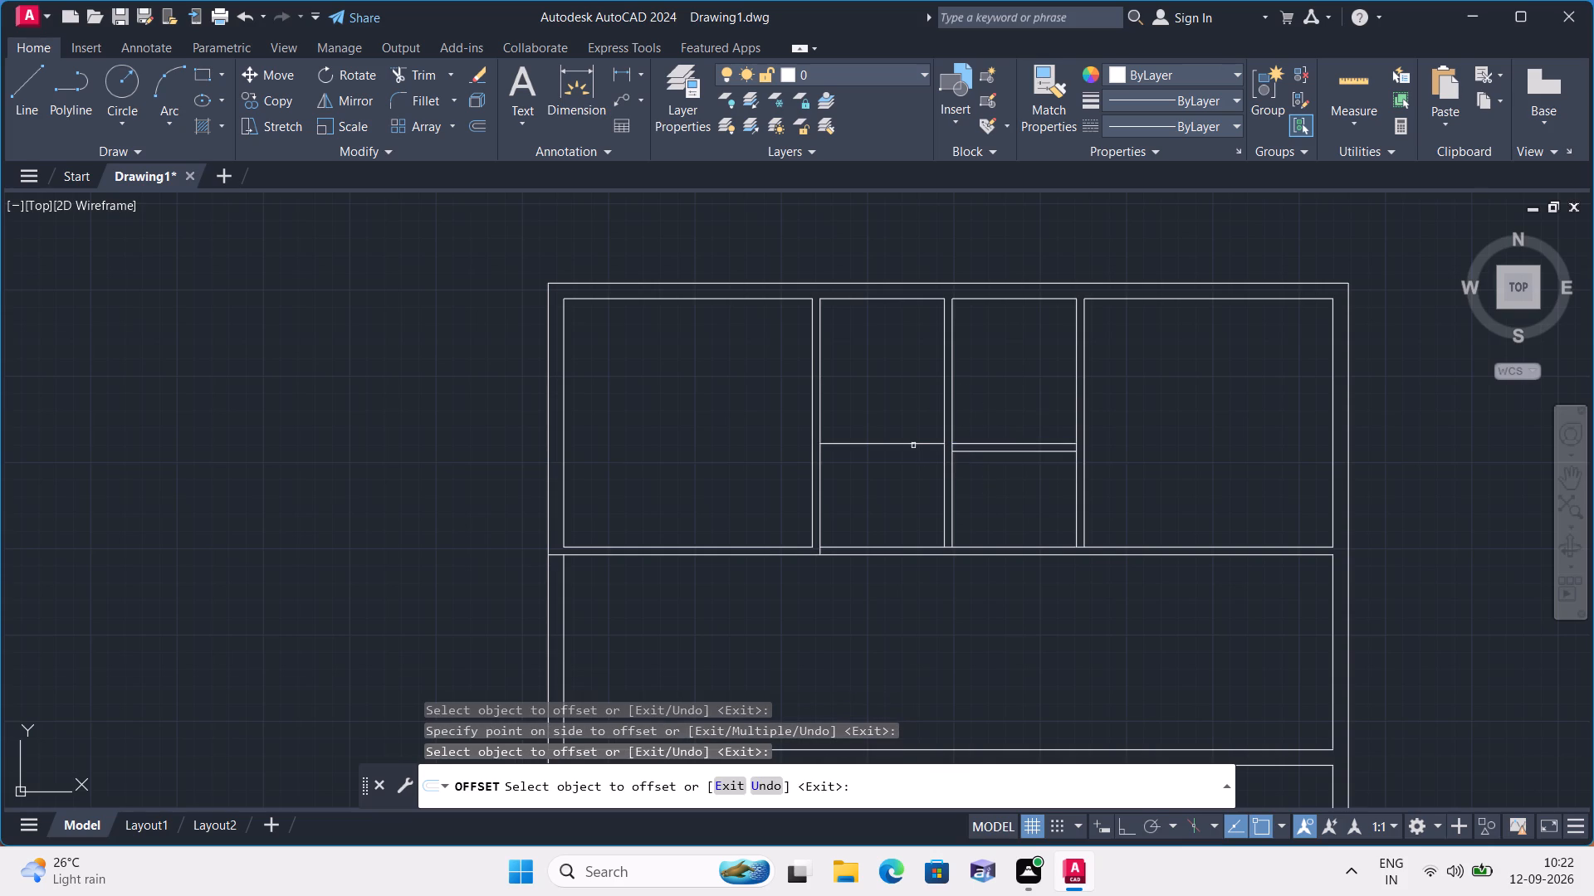
{"action": "left_click", "coordinate": [916, 440]}
{"action": "left_click", "coordinate": [918, 441]}
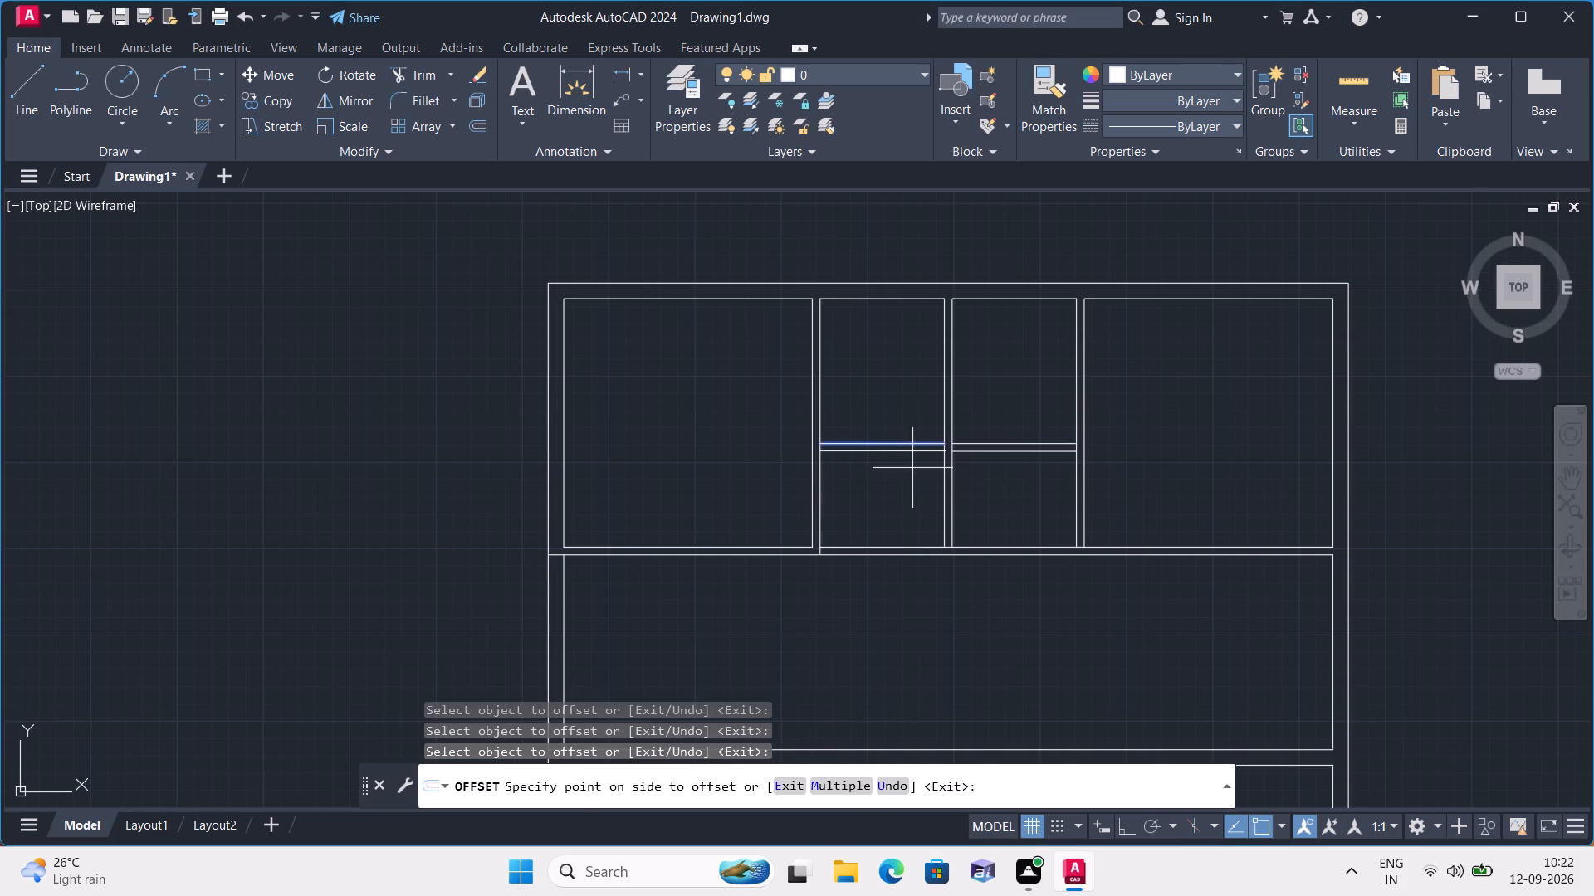
{"action": "left_click", "coordinate": [912, 466]}
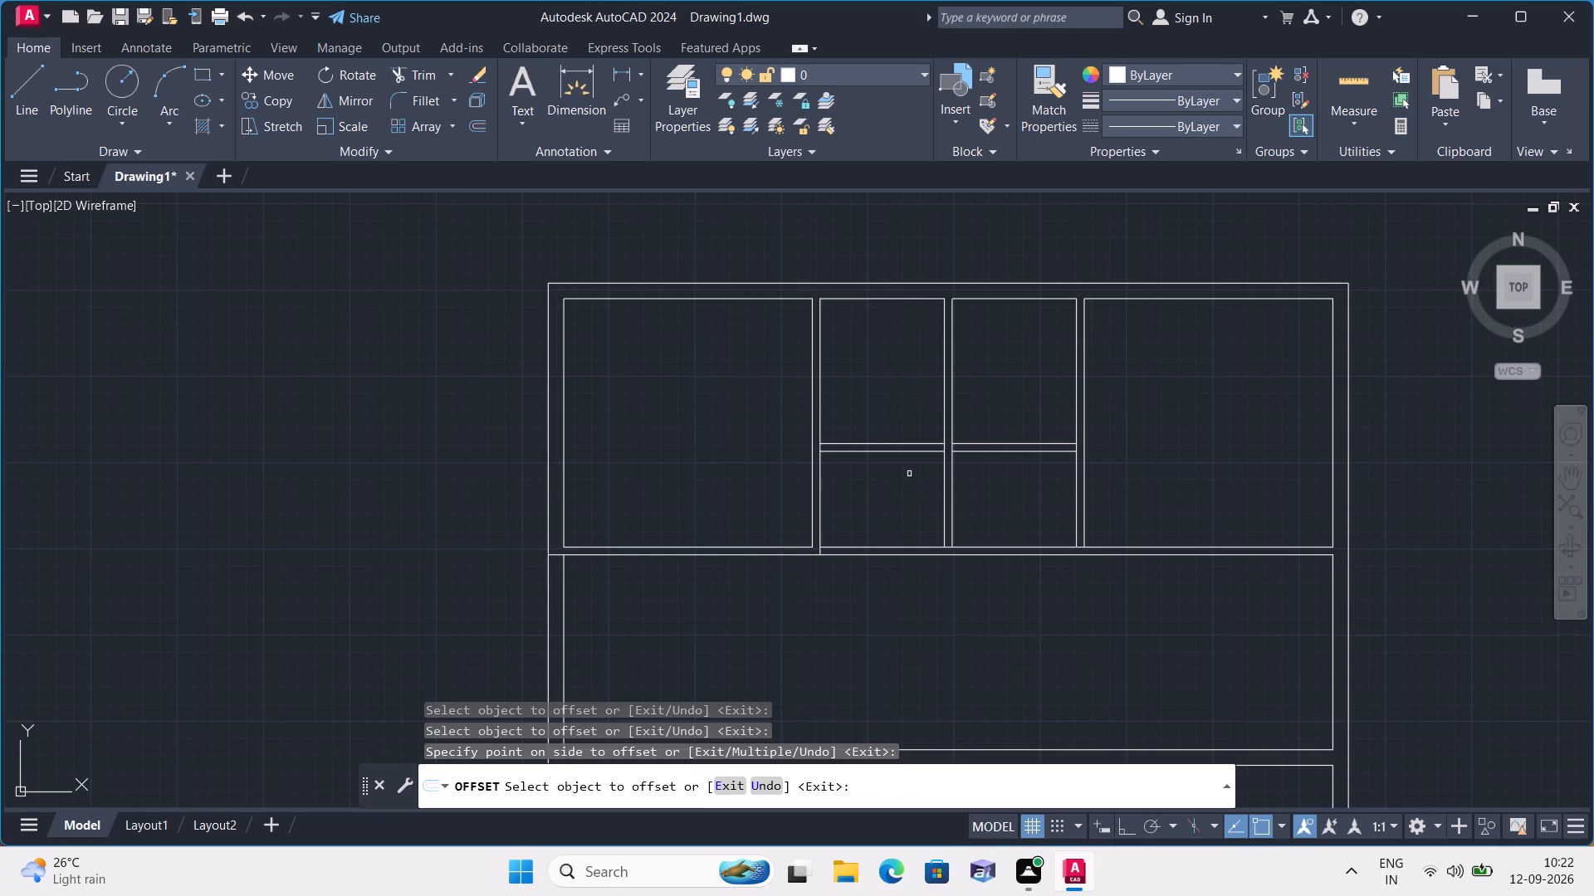
{"action": "key", "text": "space"}
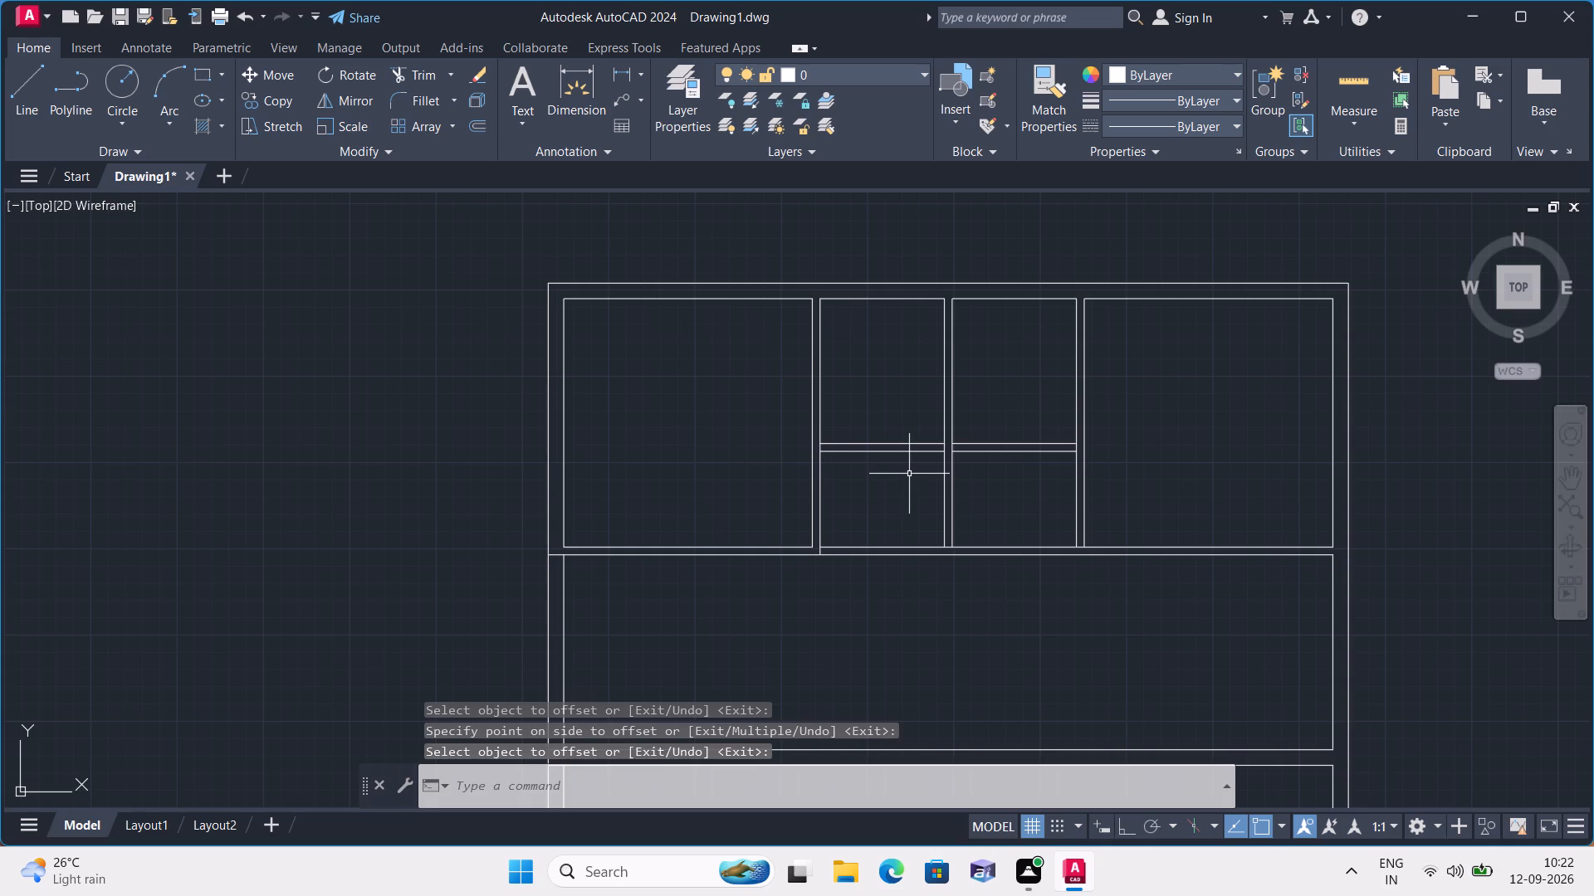
From the left narrow room's cross partition's lower left corner, draw a 2' line down the vertical partition's face and across to its other face.
{"action": "scroll", "coordinate": [882, 448], "scroll_direction": "up", "scroll_amount": 2}
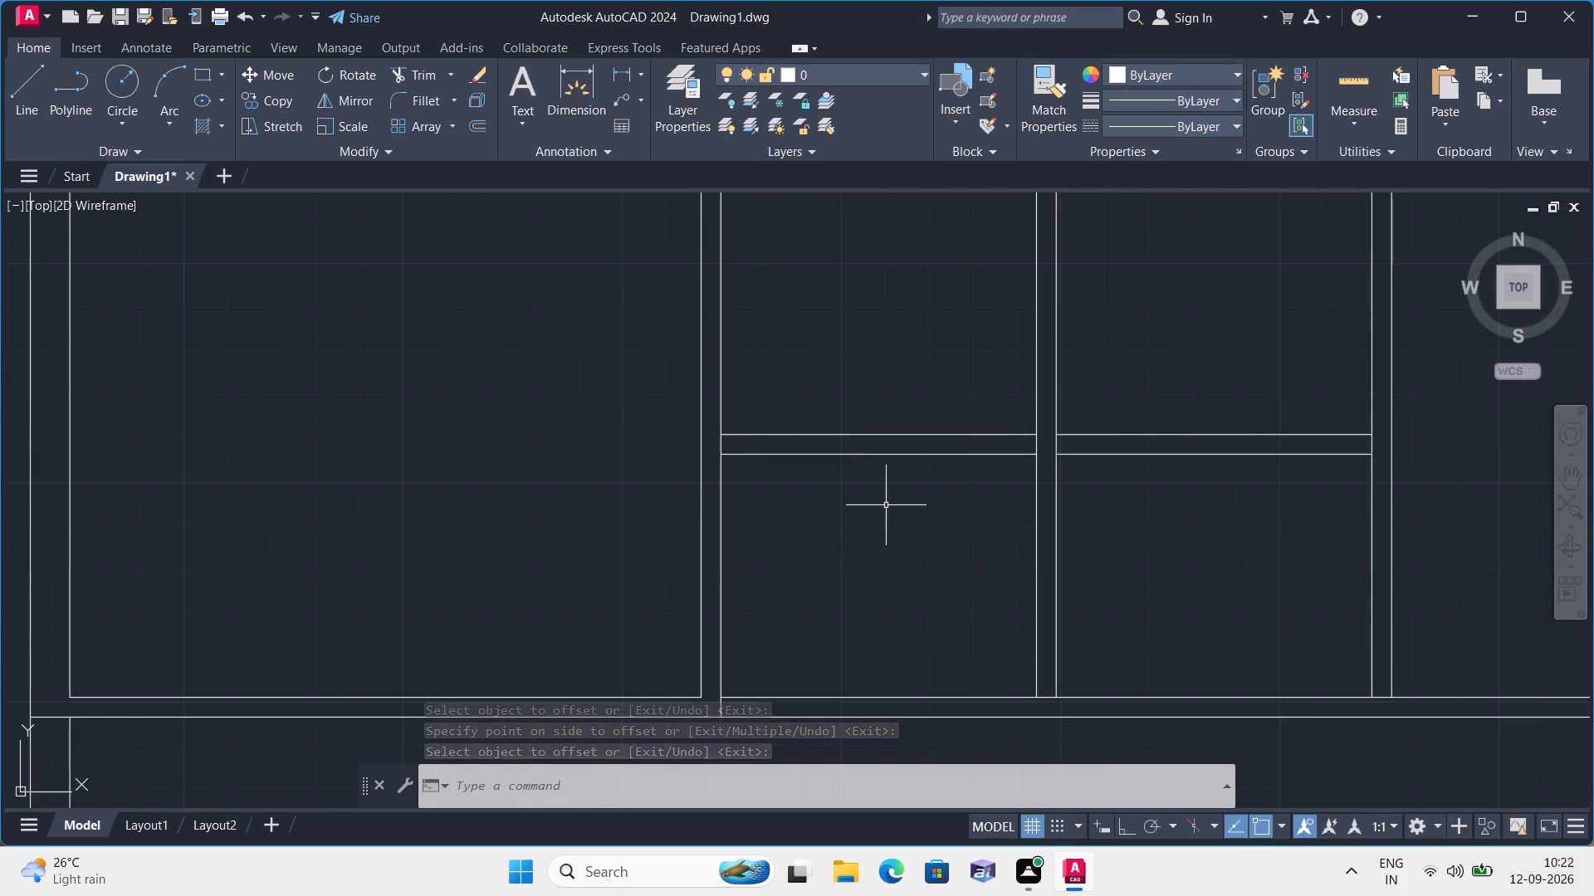
{"action": "scroll", "coordinate": [906, 556], "scroll_direction": "down", "scroll_amount": 3}
{"action": "scroll", "coordinate": [906, 557], "scroll_direction": "up", "scroll_amount": 2}
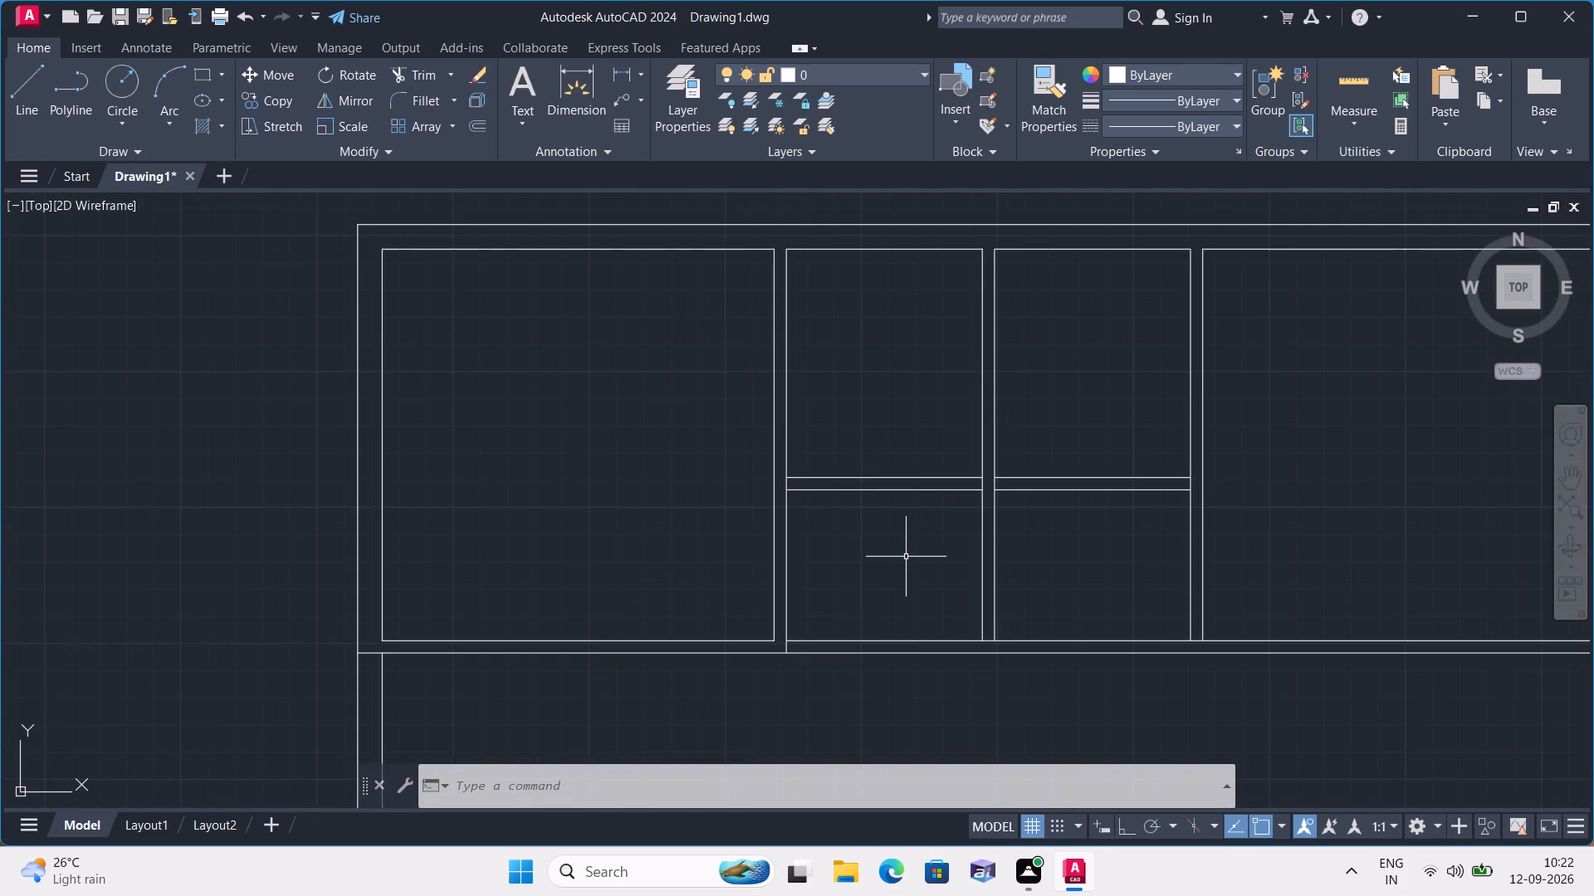
{"action": "middle_click_drag", "start_coordinate": [899, 555], "coordinate": [862, 378]}
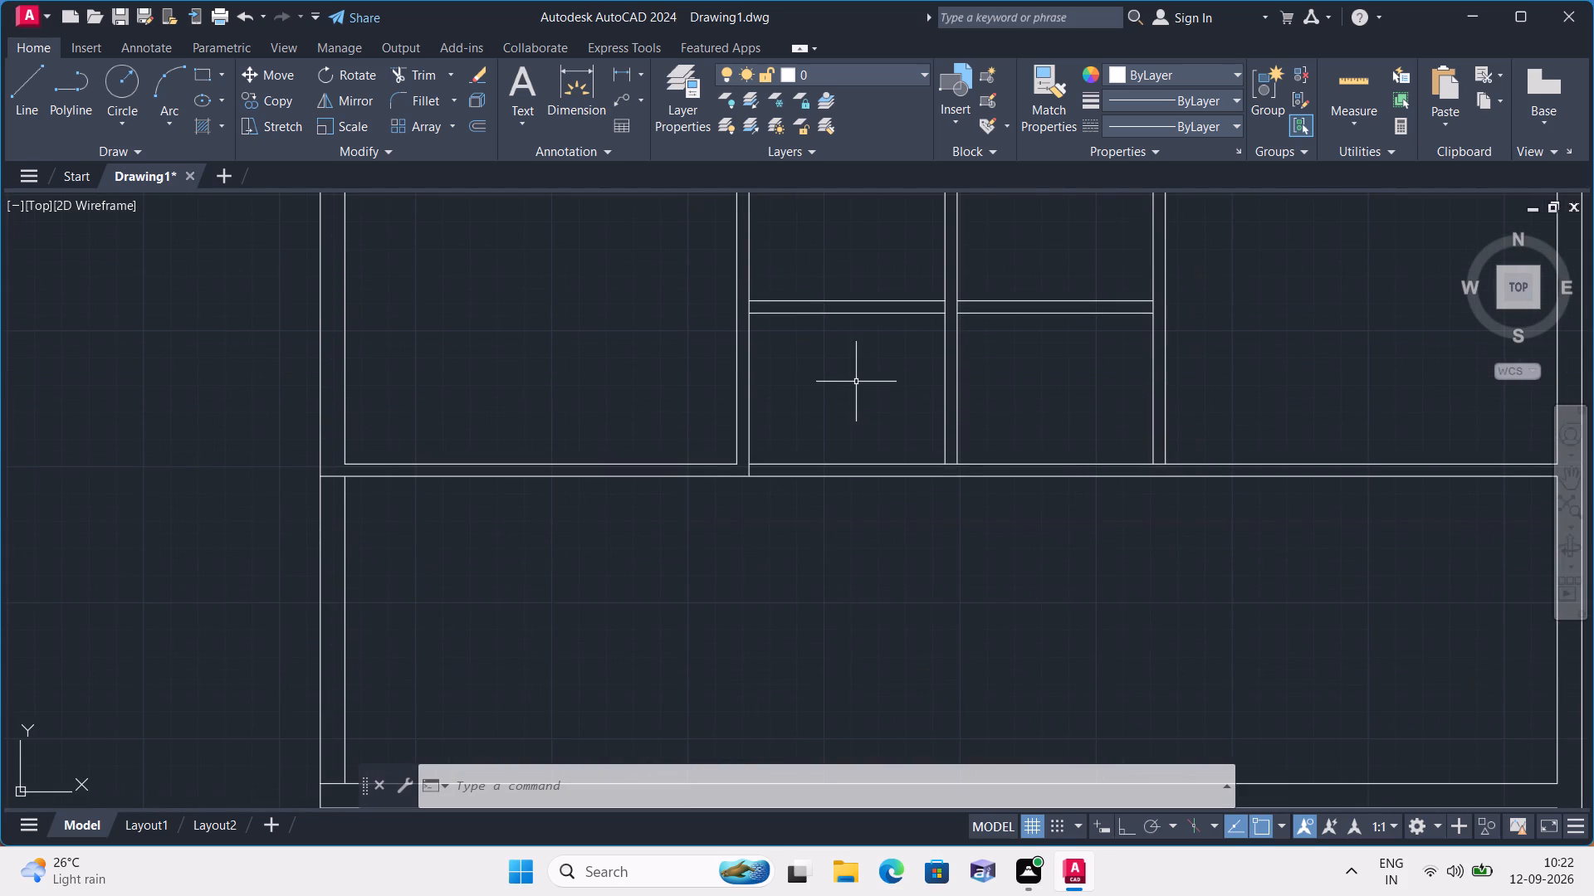
{"action": "type", "text": "l"}
{"action": "key", "text": "space"}
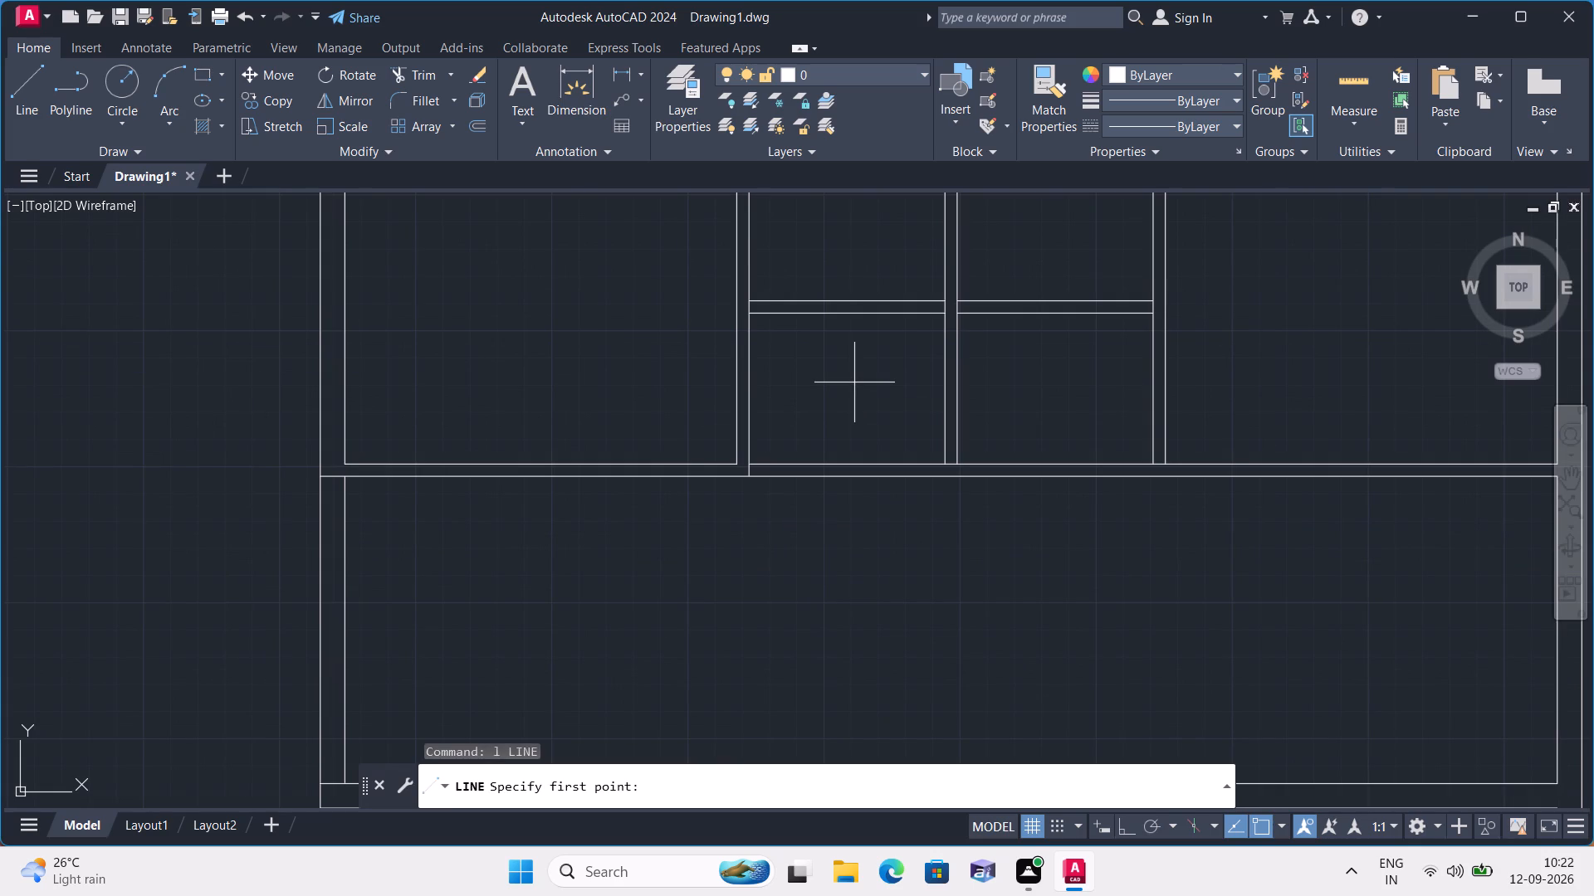
{"action": "left_click", "coordinate": [752, 314]}
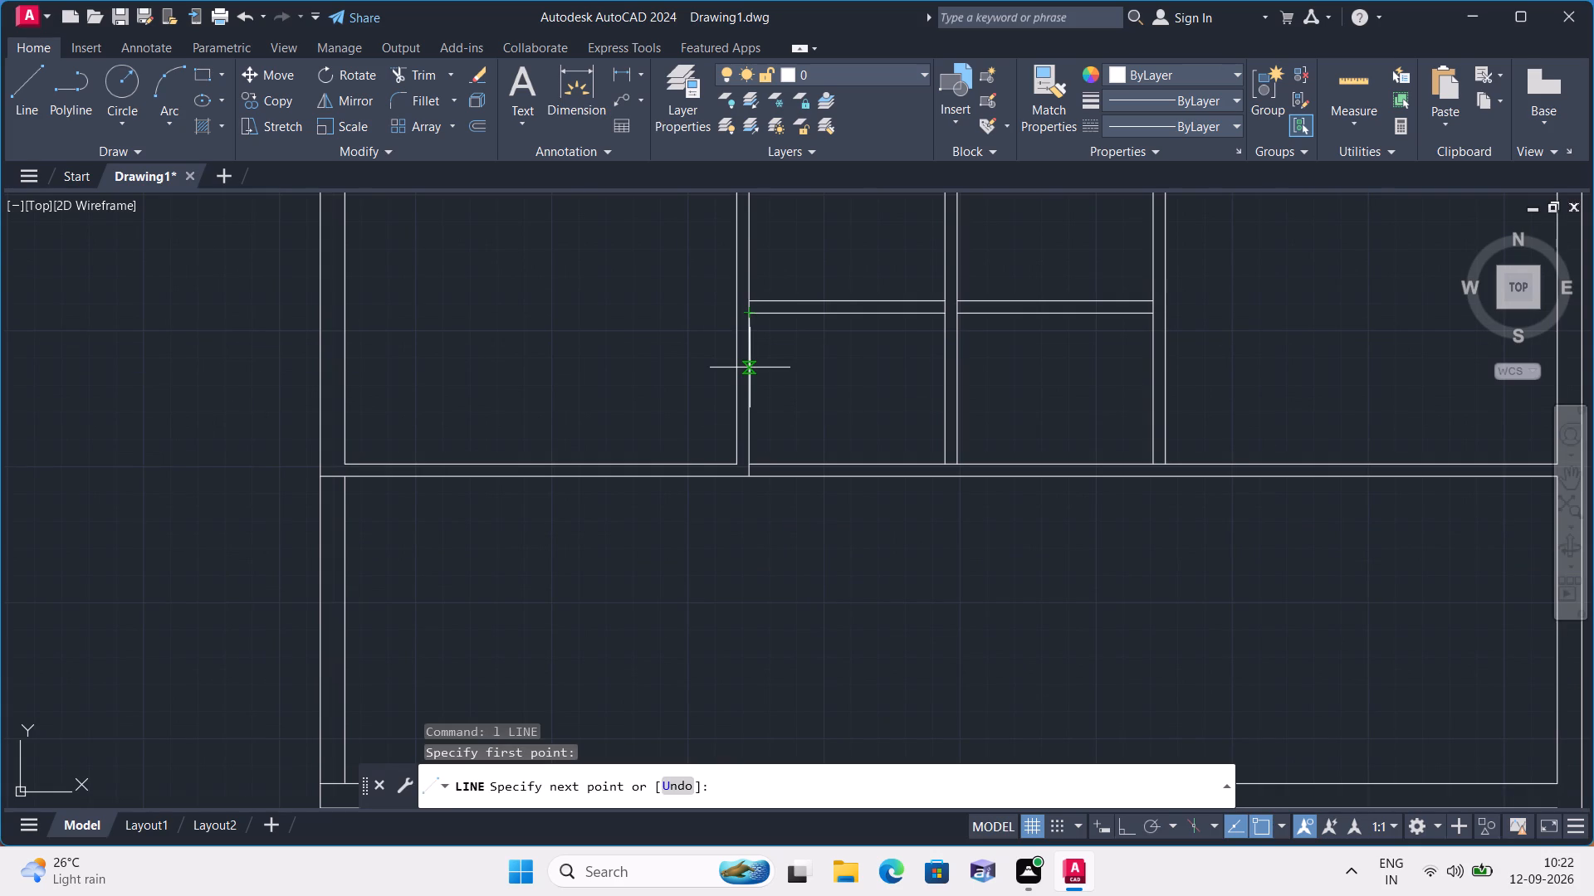
{"action": "type", "text": "2'"}
{"action": "key", "text": "space"}
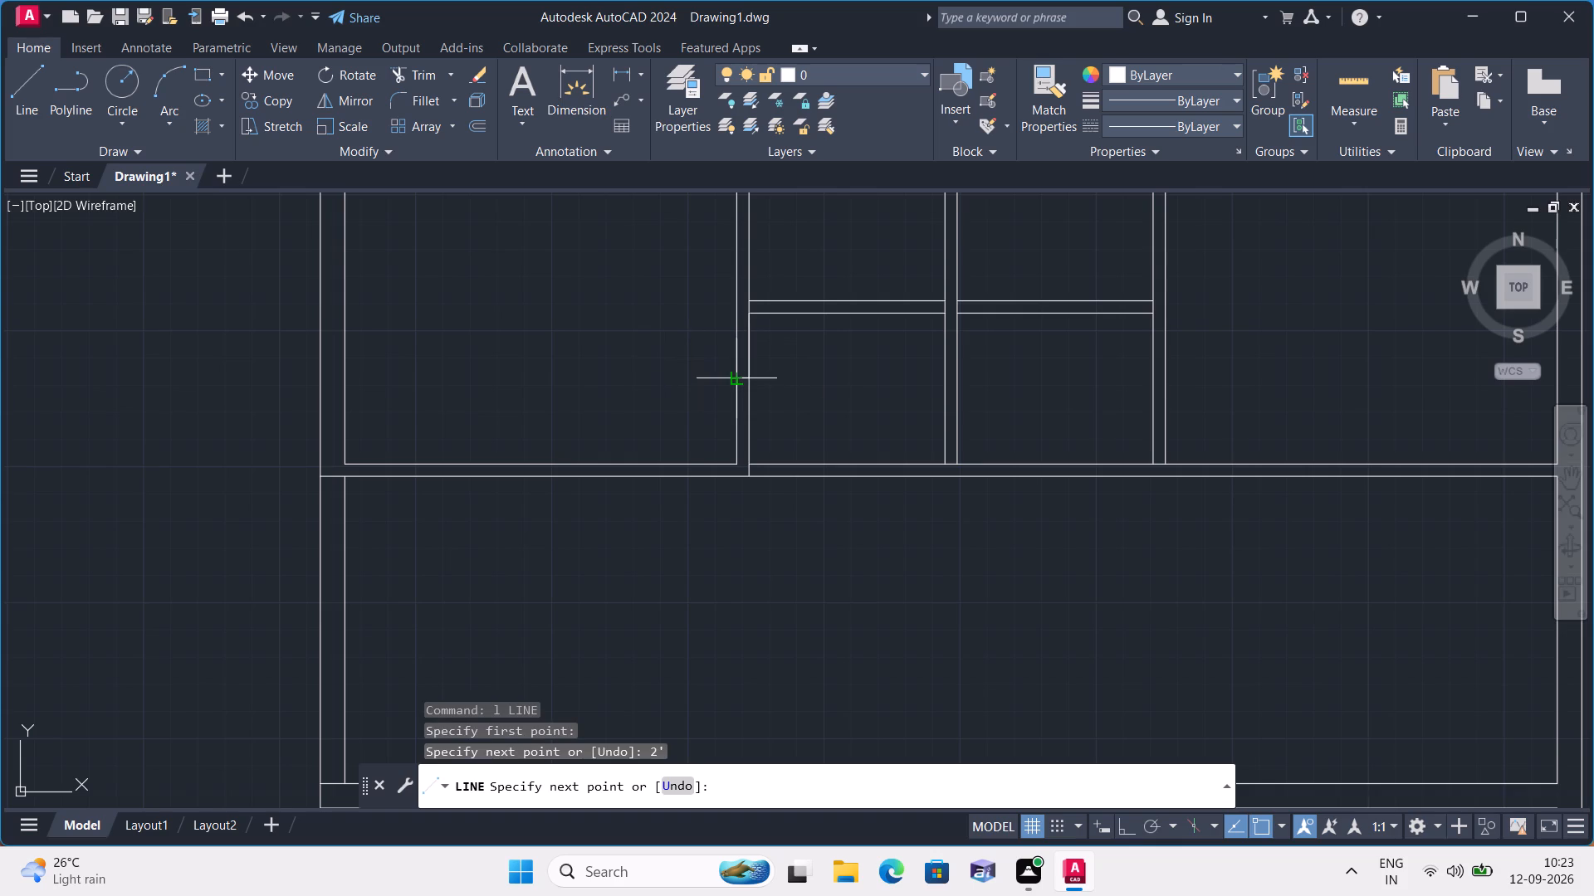
{"action": "left_click", "coordinate": [734, 381]}
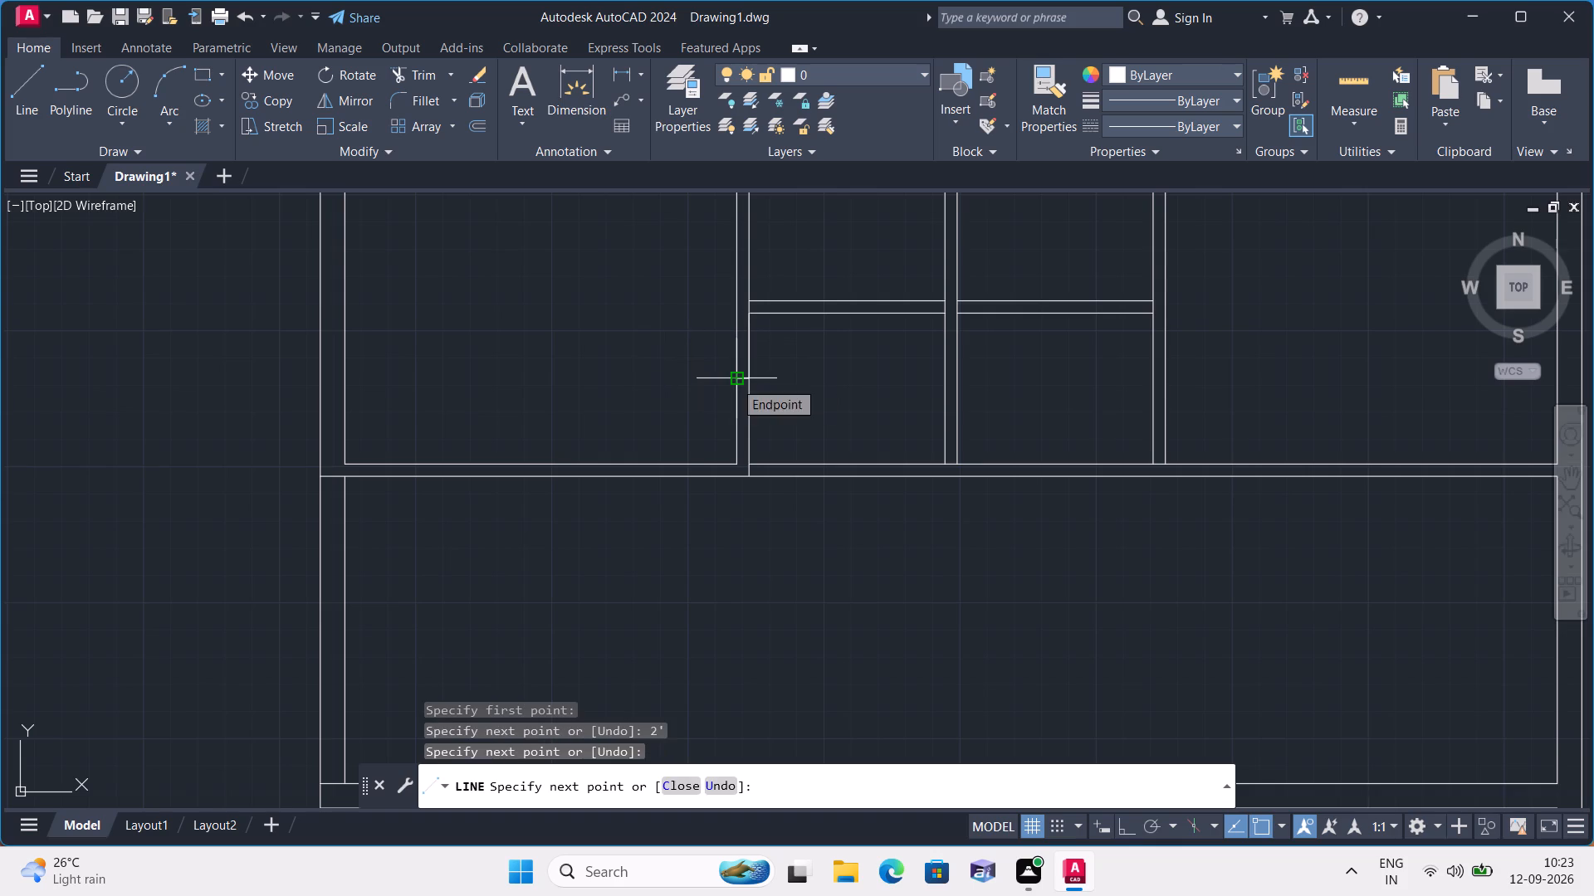
{"action": "key", "text": "space"}
With Ortho on, draw a line from the short cross line's midpoint 2" down, extending to the horizontal partition's upper line and across to the right face.
{"action": "scroll", "coordinate": [734, 381], "scroll_direction": "down", "scroll_amount": 1}
{"action": "scroll", "coordinate": [819, 389], "scroll_direction": "up", "scroll_amount": 2}
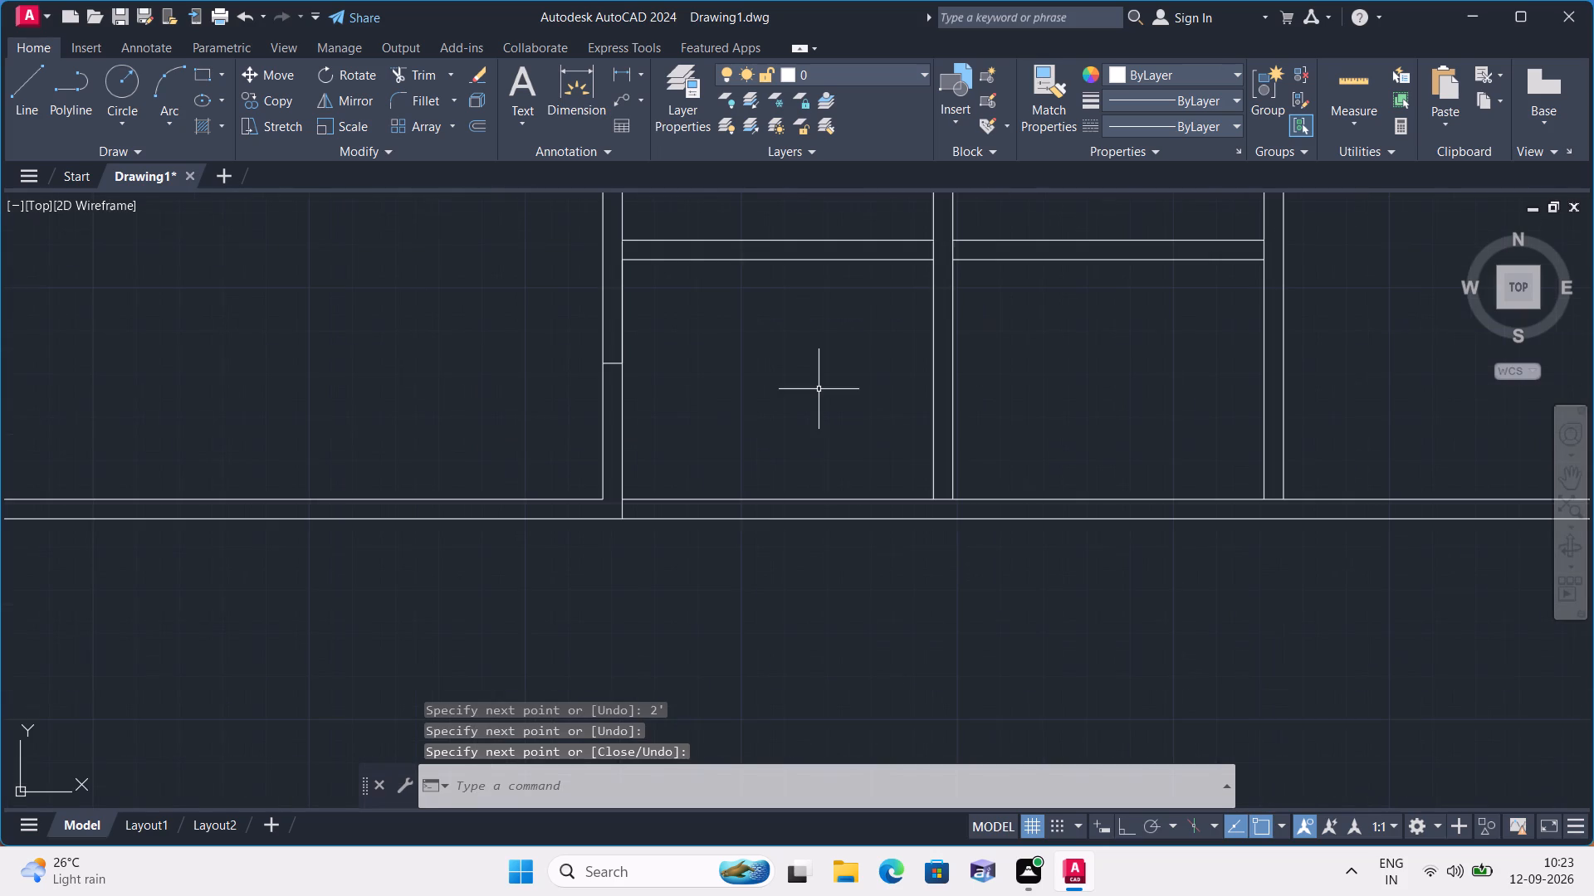
{"action": "type", "text": "l"}
{"action": "key", "text": "space"}
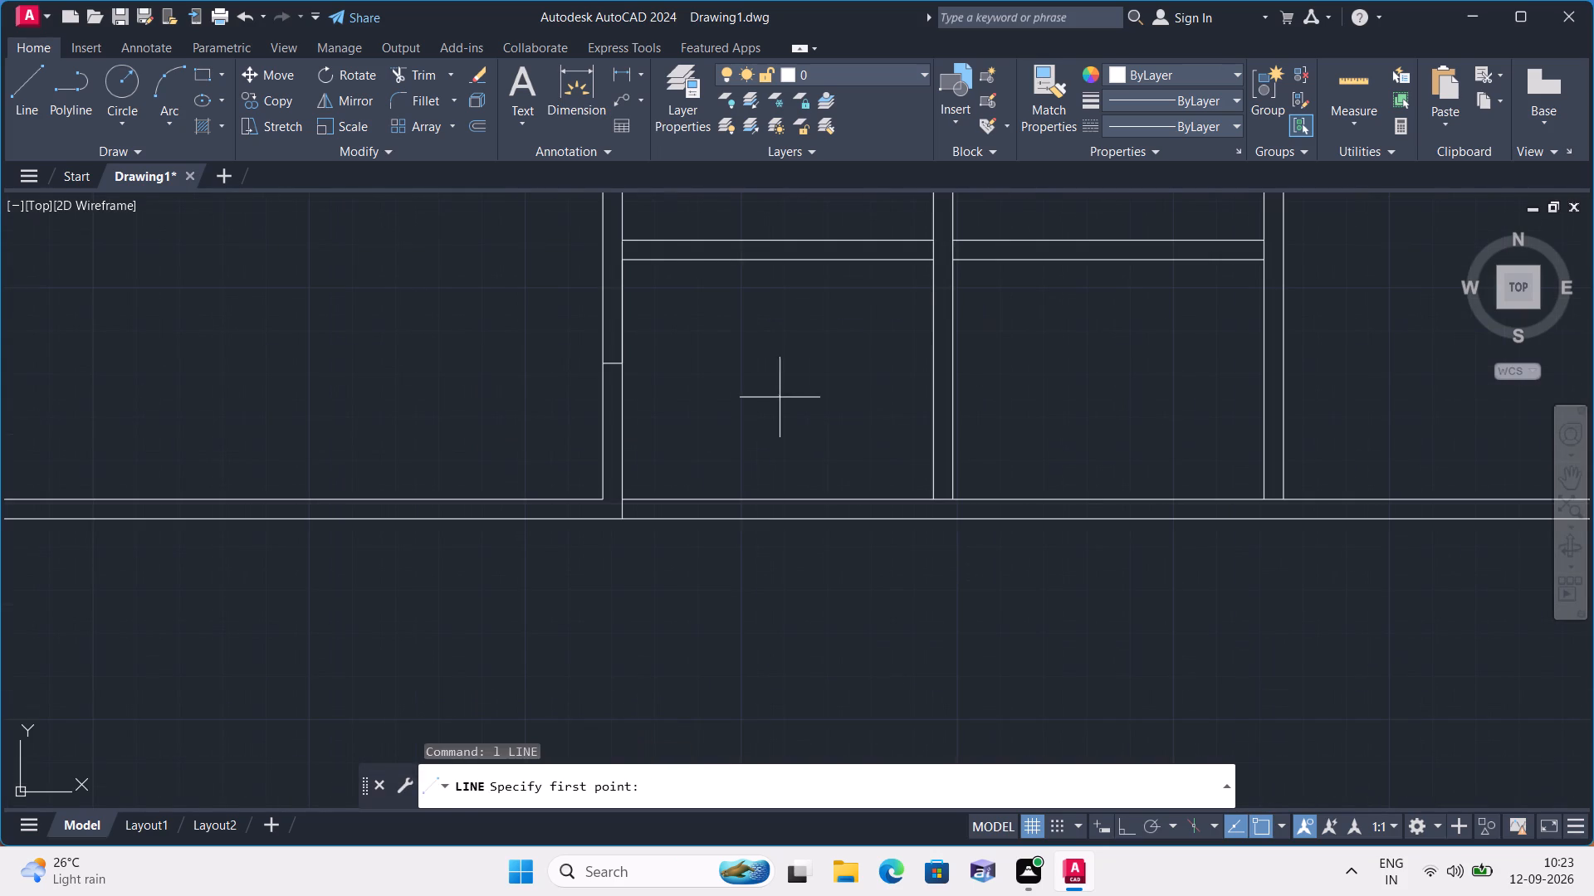
{"action": "left_click", "coordinate": [616, 362]}
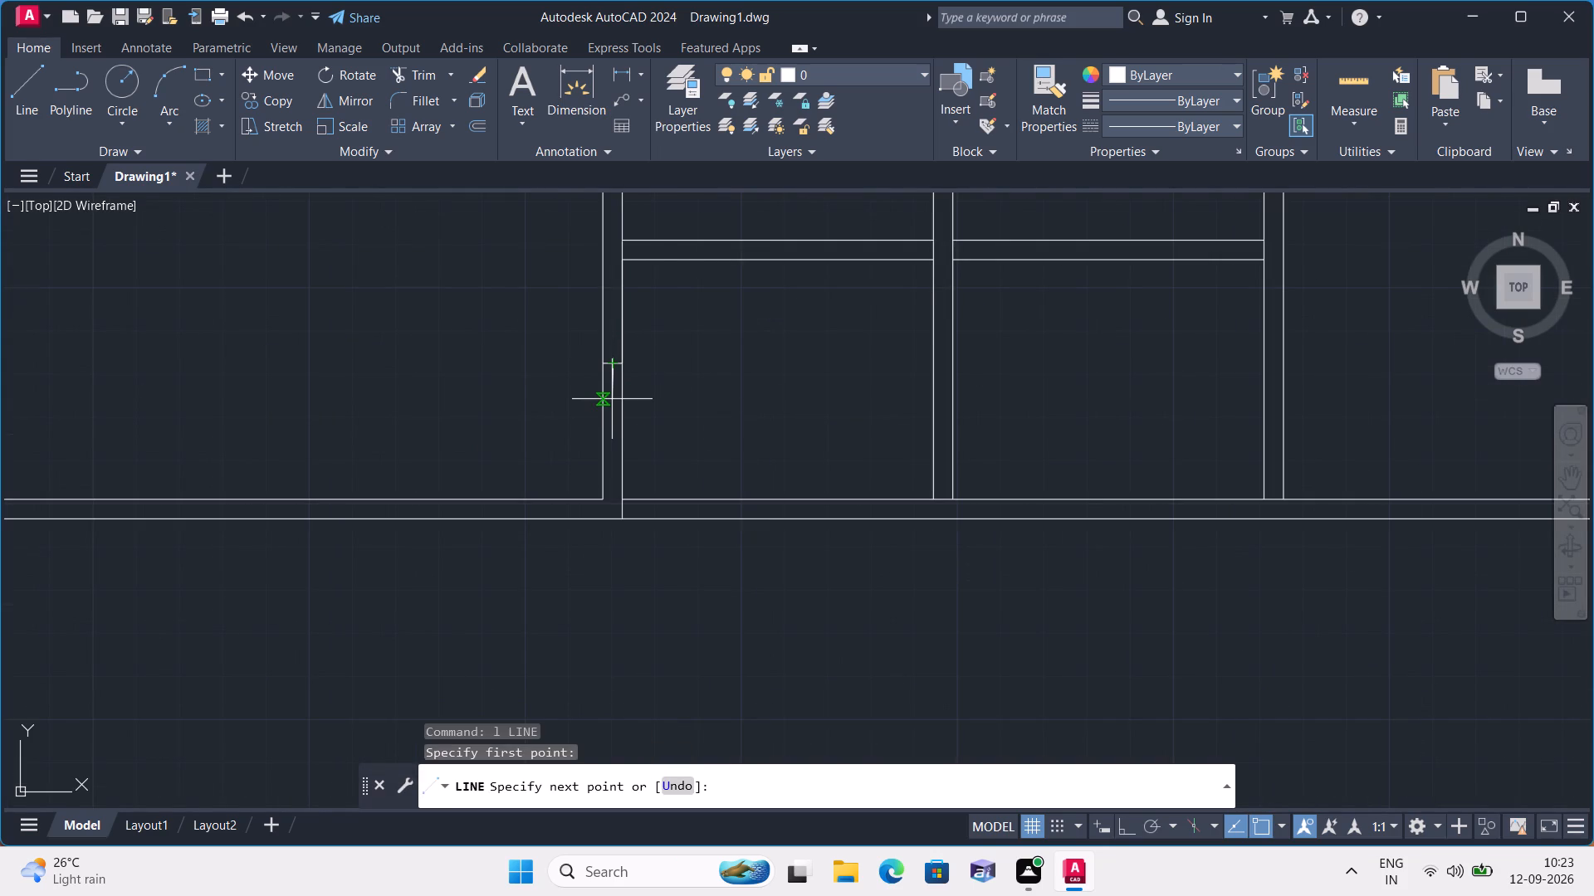
{"action": "key", "text": "F8"}
{"action": "type", "text": "2\""}
{"action": "key", "text": "space"}
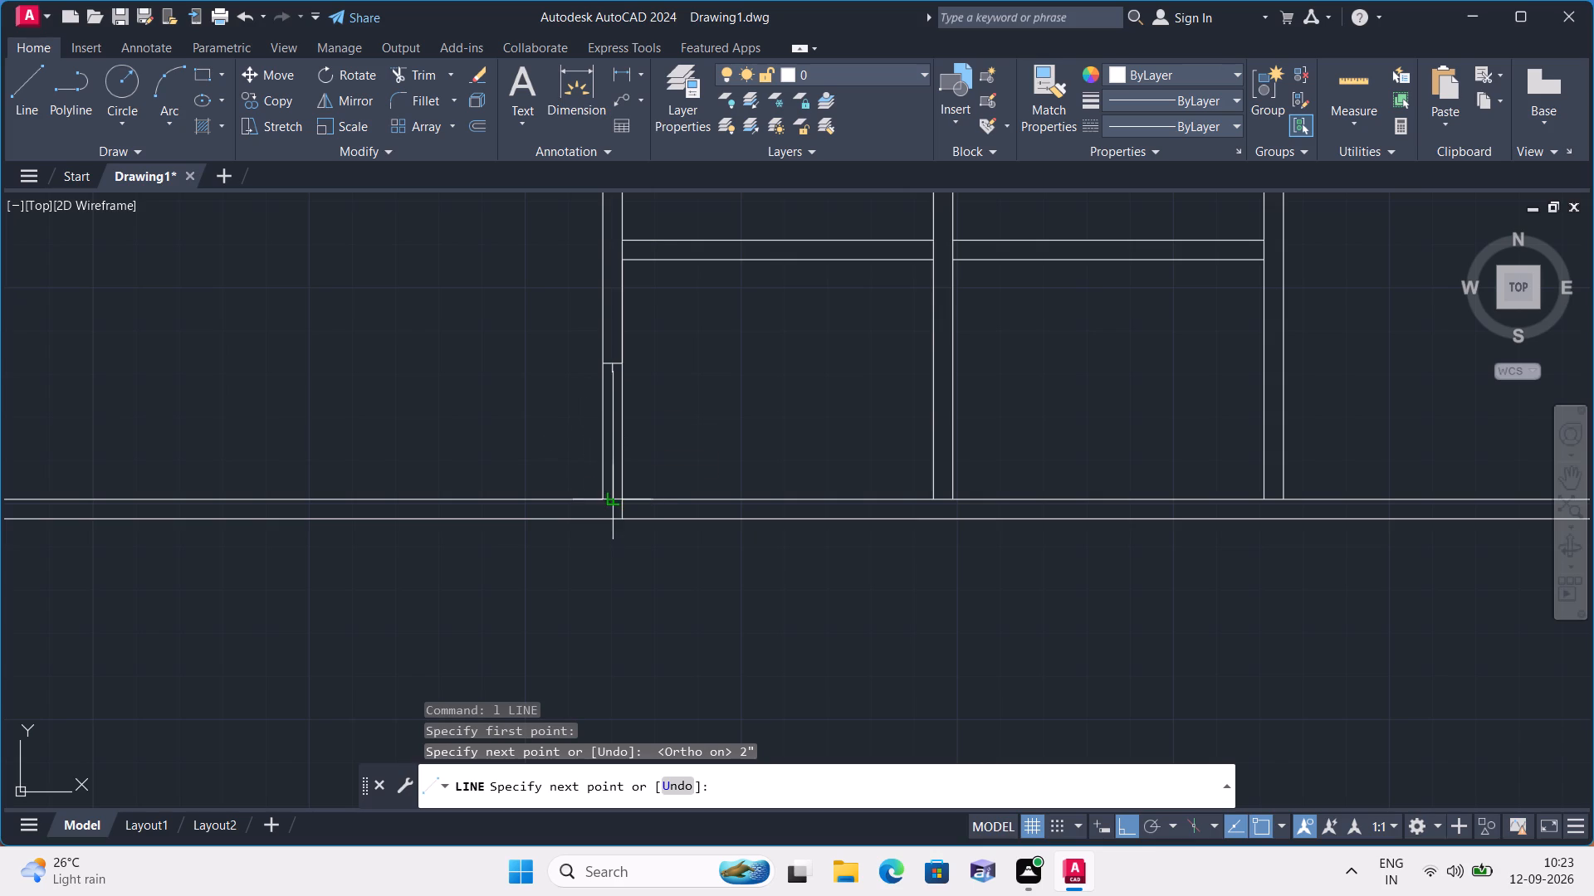
{"action": "scroll", "coordinate": [616, 501], "scroll_direction": "up", "scroll_amount": 3}
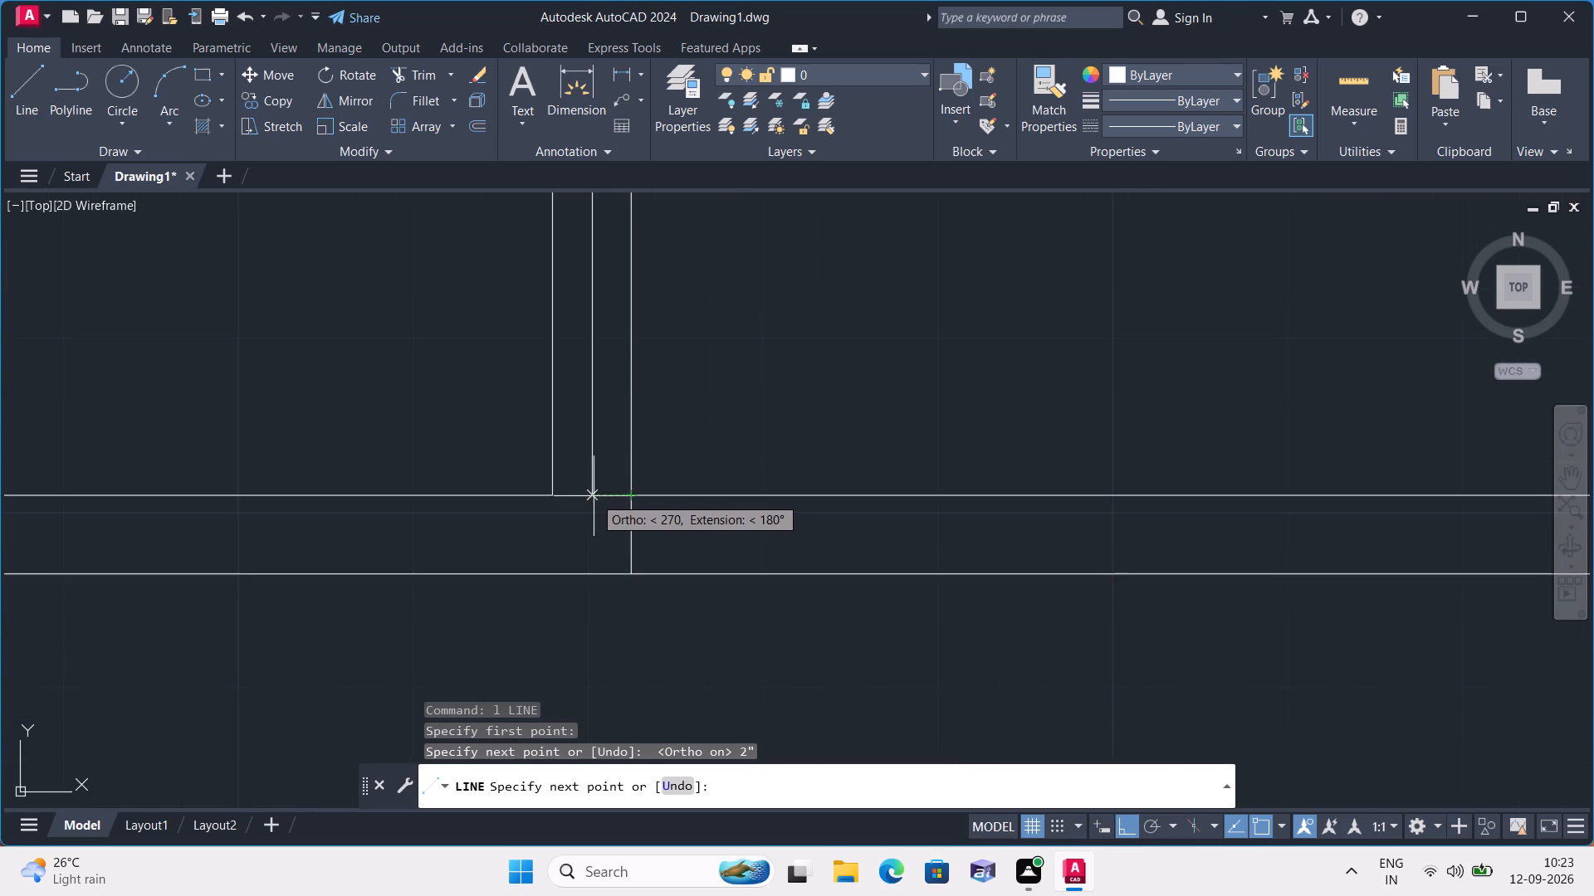
{"action": "left_click", "coordinate": [594, 493]}
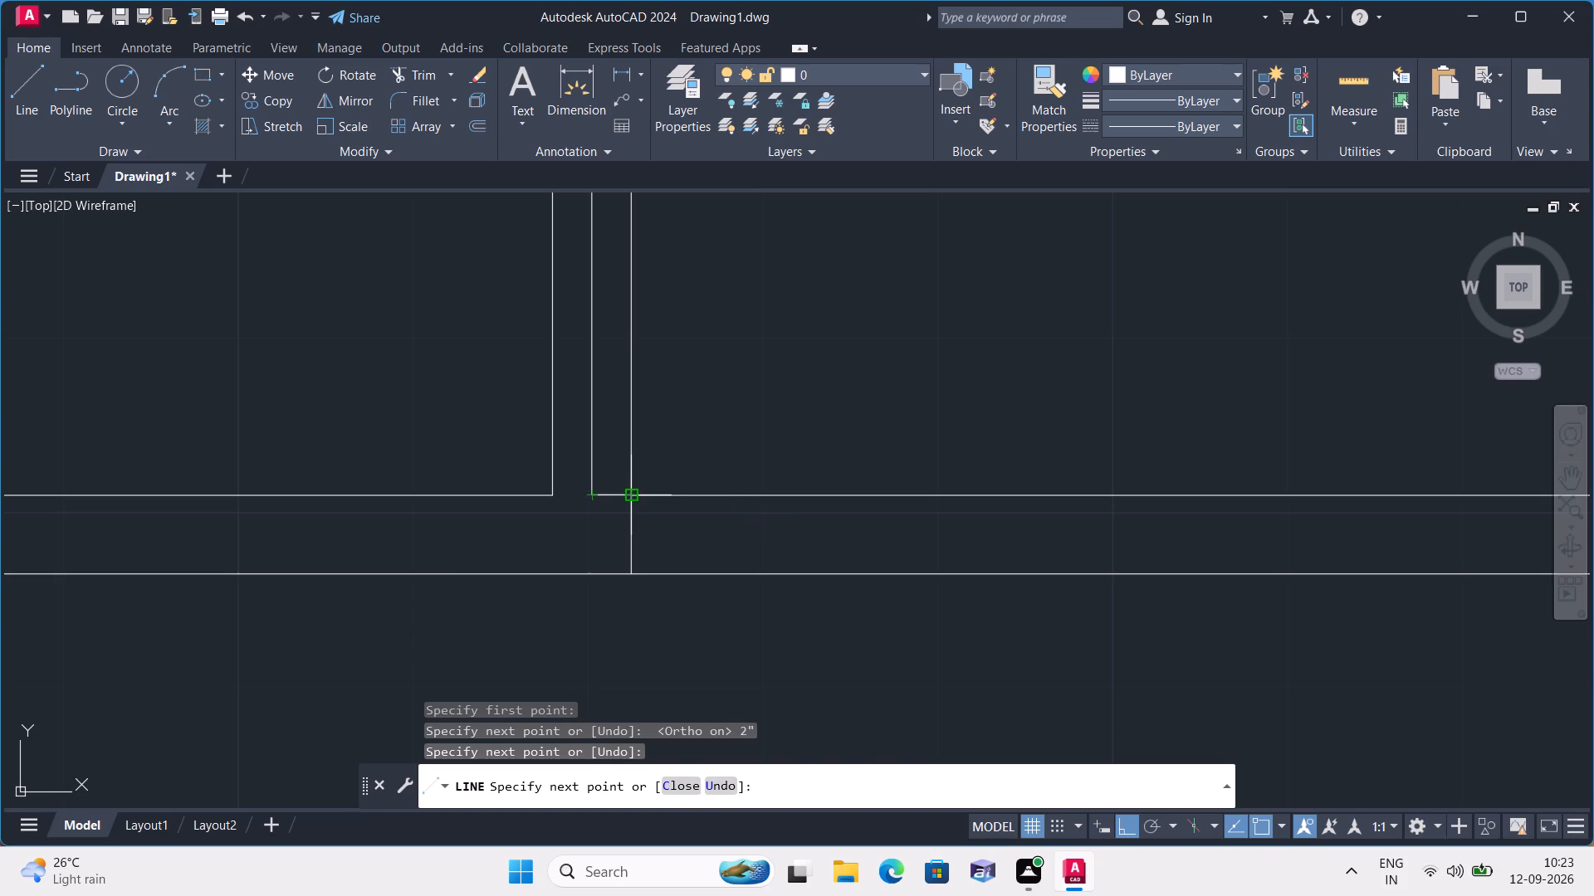
{"action": "left_click", "coordinate": [628, 492]}
{"action": "key", "text": "Escape"}
{"action": "key", "text": "Escape"}
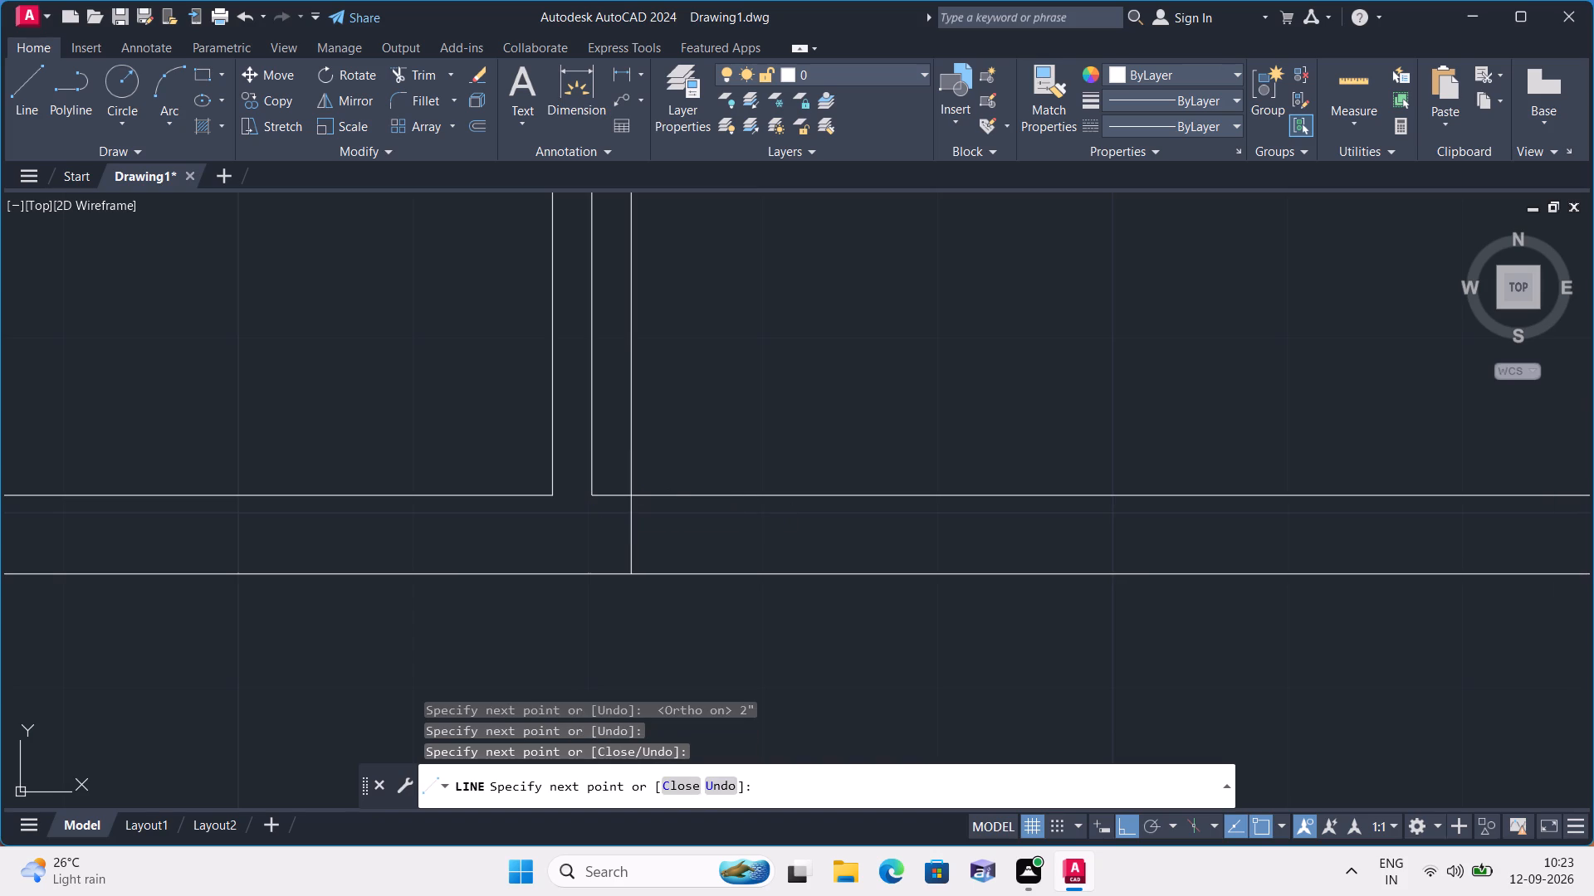
Close the opening's lower end with a line across the vertical partition, from its right face through the centre line to its left face.
{"action": "scroll", "coordinate": [588, 426], "scroll_direction": "down", "scroll_amount": 1}
{"action": "key", "text": "Escape"}
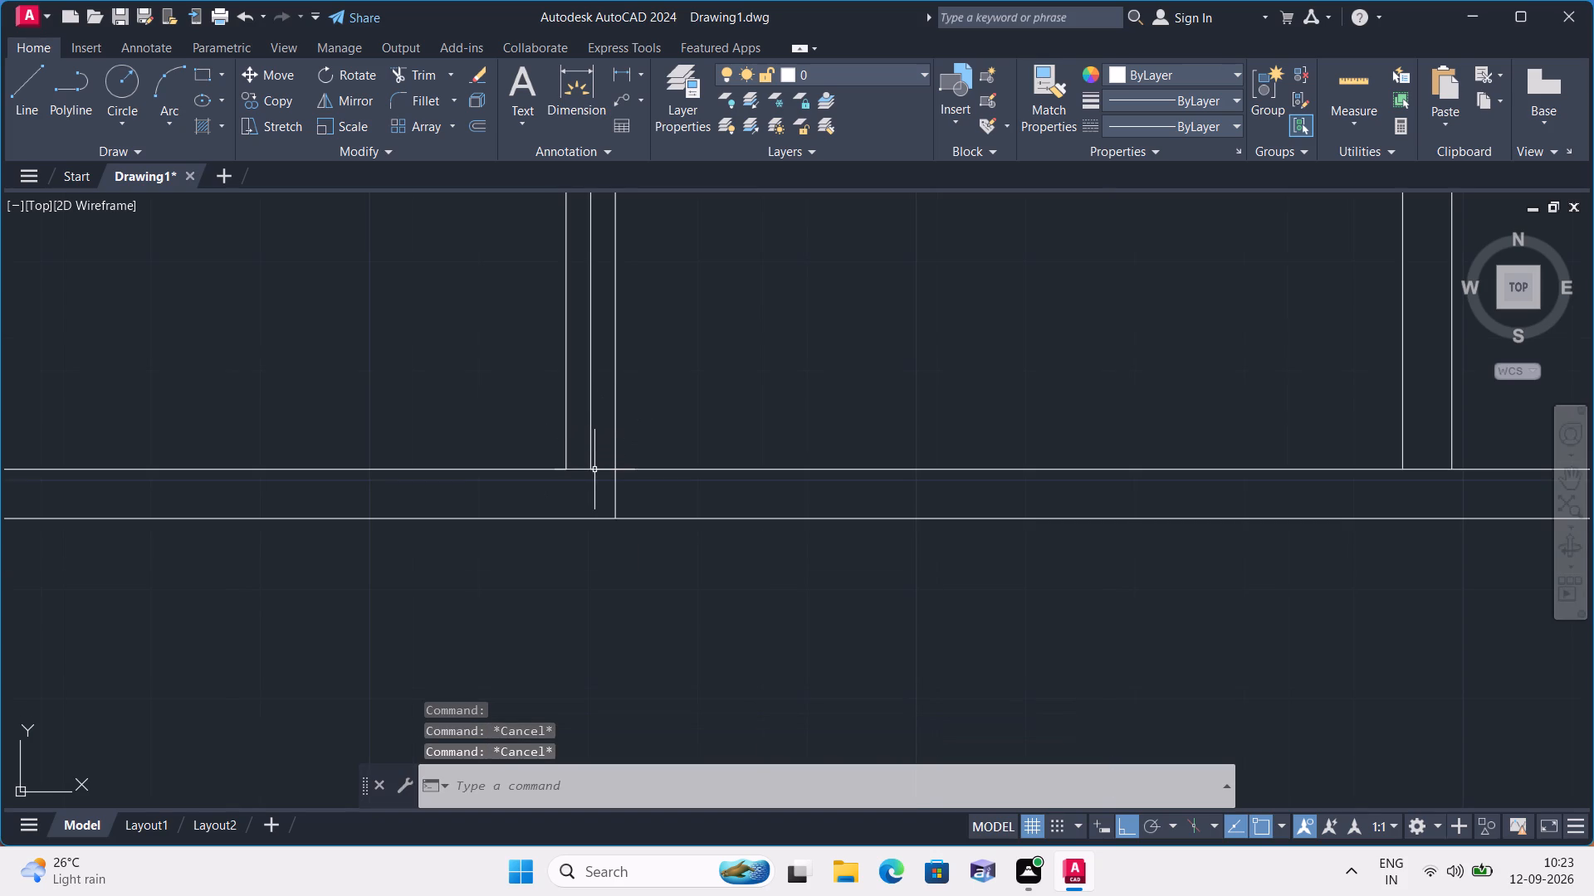
{"action": "key", "text": "space"}
{"action": "key", "text": "space"}
{"action": "left_click", "coordinate": [586, 470]}
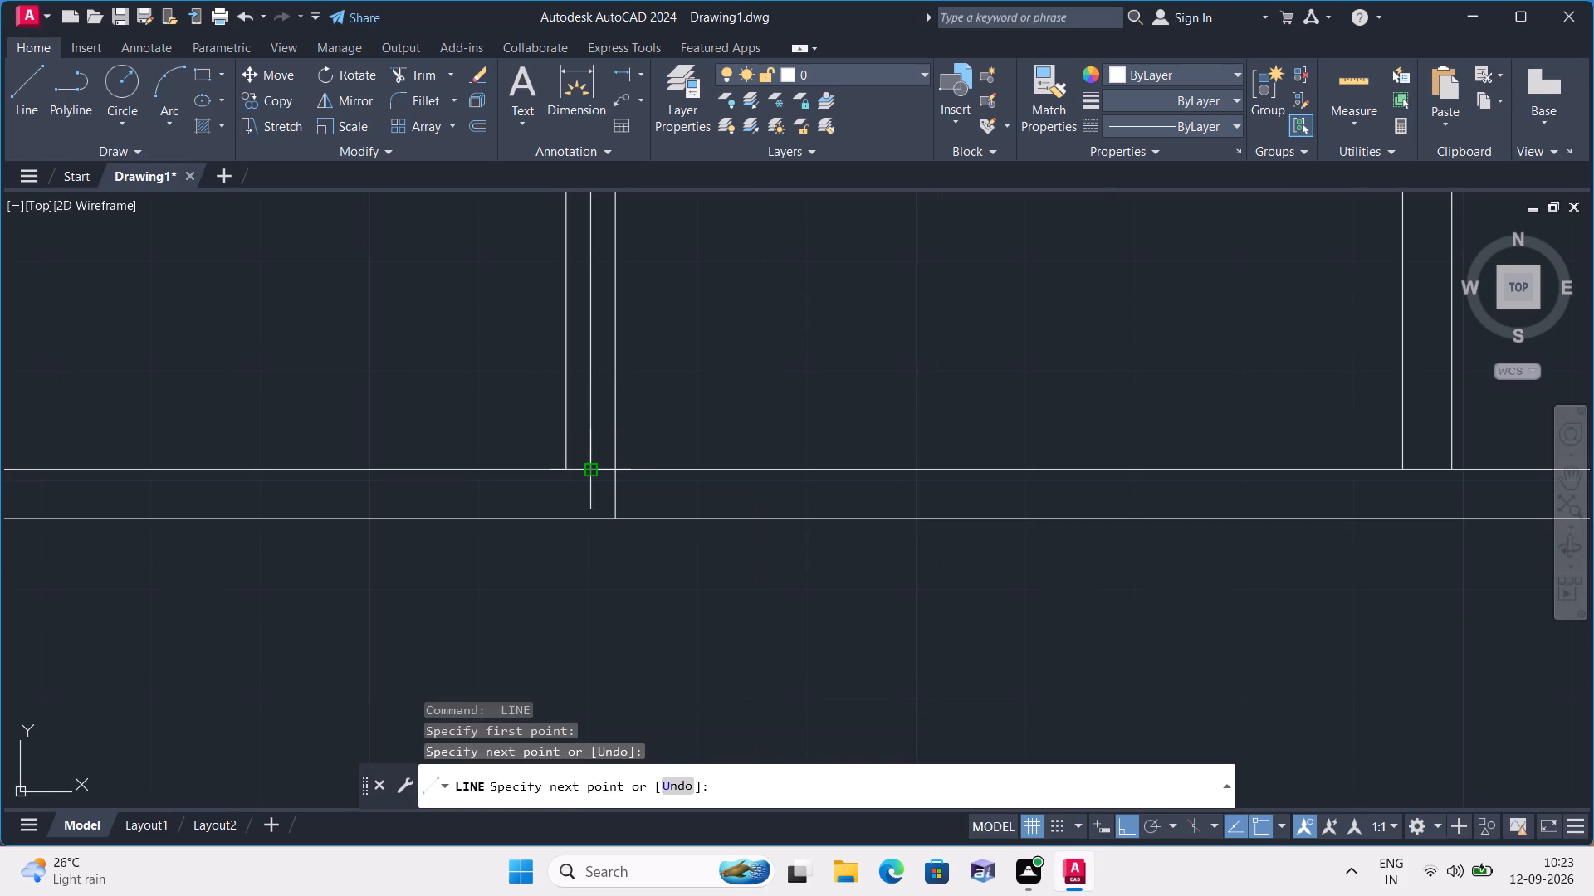
{"action": "left_click", "coordinate": [564, 466]}
{"action": "key", "text": "space"}
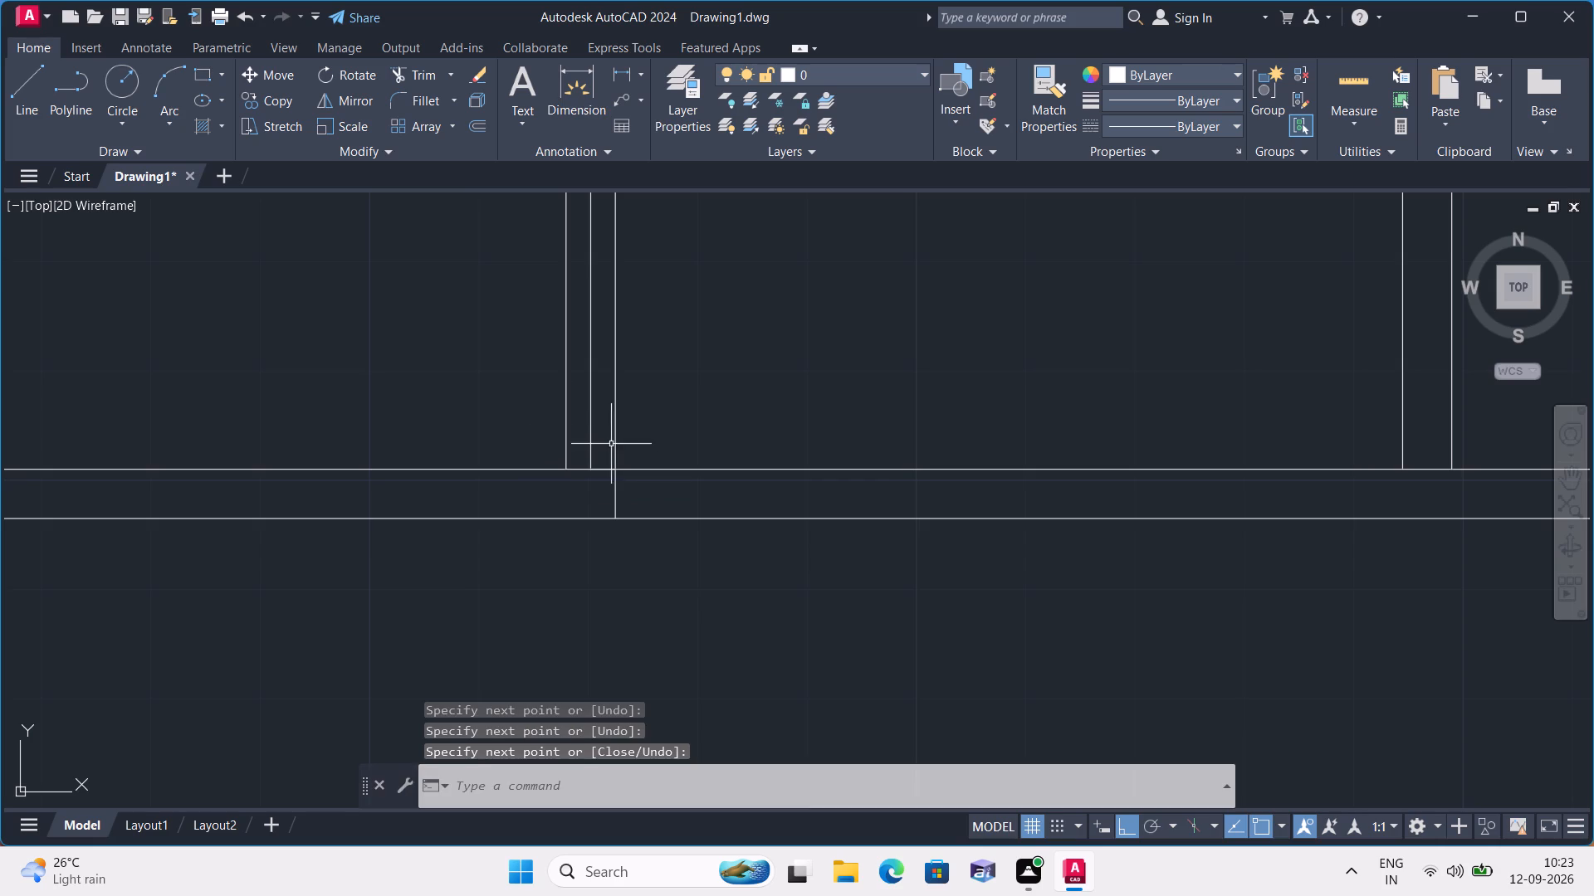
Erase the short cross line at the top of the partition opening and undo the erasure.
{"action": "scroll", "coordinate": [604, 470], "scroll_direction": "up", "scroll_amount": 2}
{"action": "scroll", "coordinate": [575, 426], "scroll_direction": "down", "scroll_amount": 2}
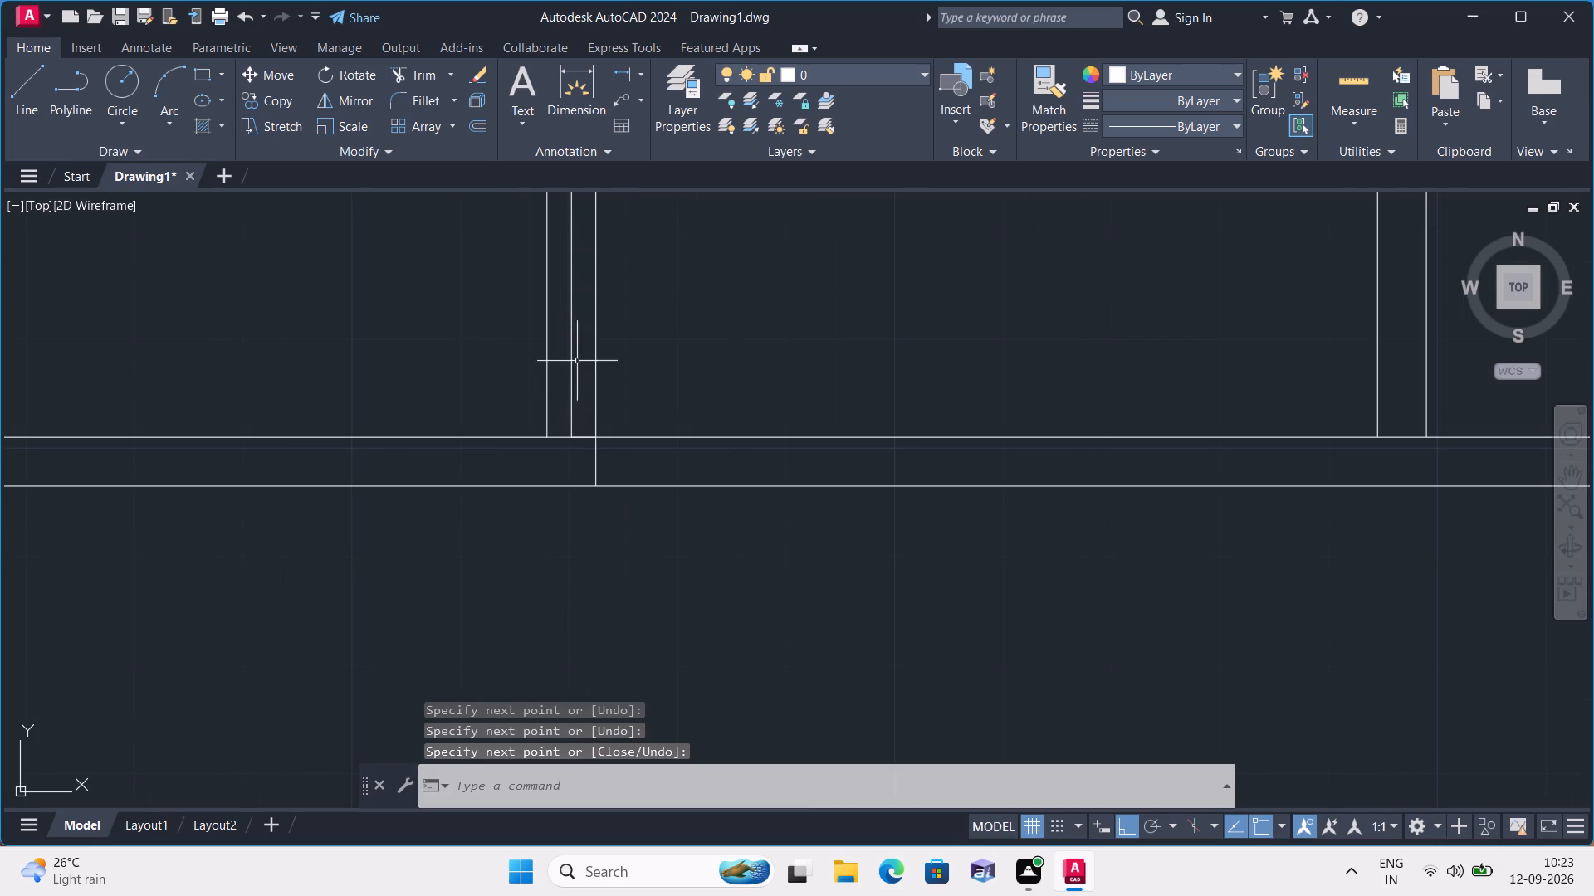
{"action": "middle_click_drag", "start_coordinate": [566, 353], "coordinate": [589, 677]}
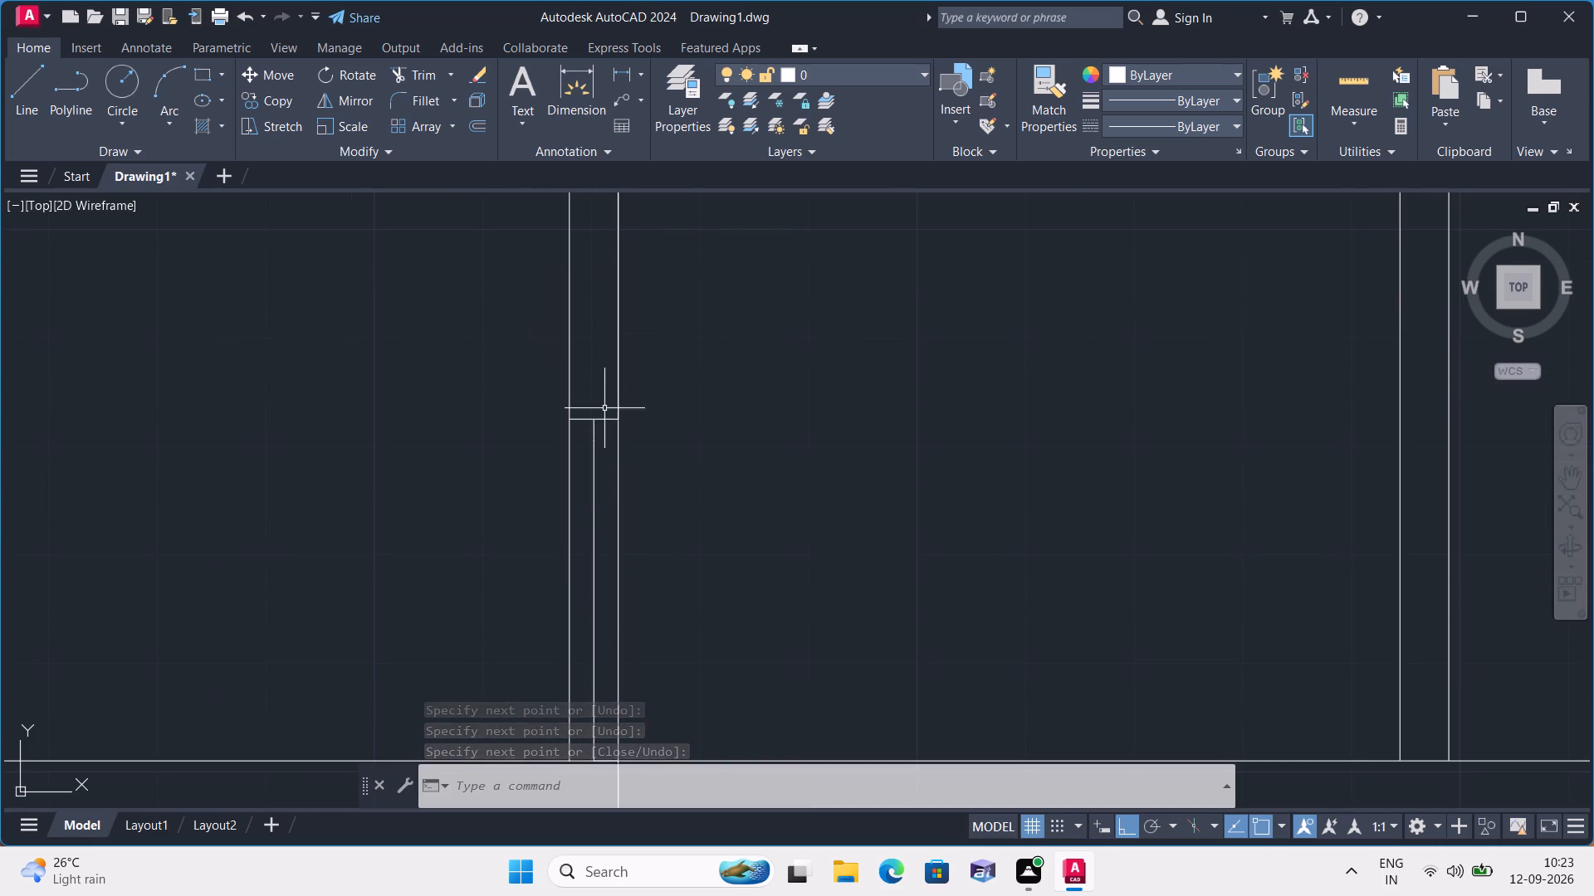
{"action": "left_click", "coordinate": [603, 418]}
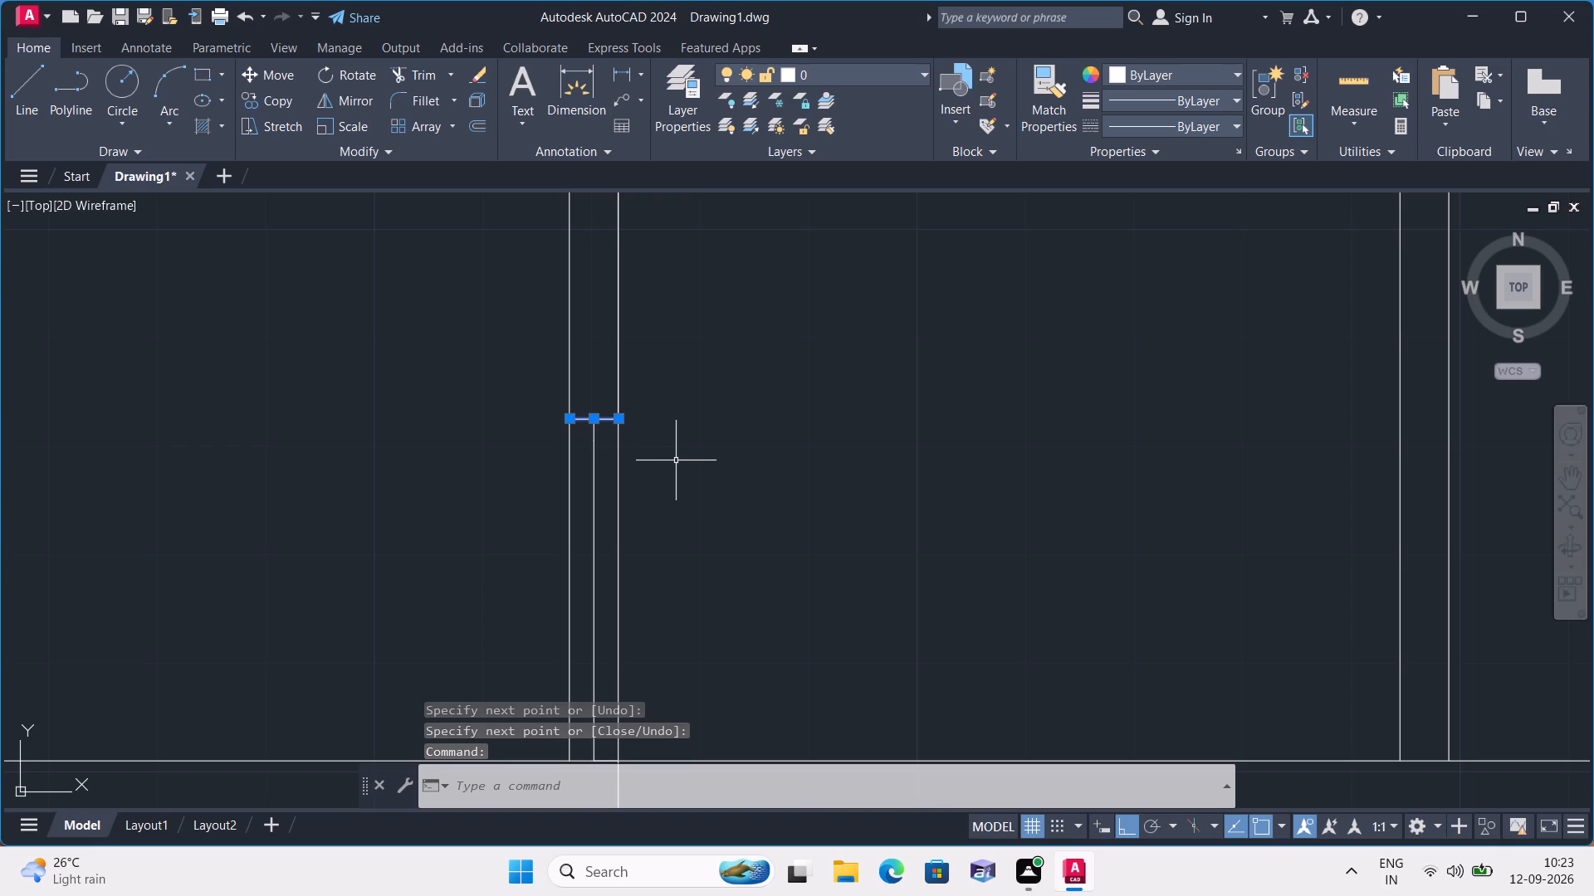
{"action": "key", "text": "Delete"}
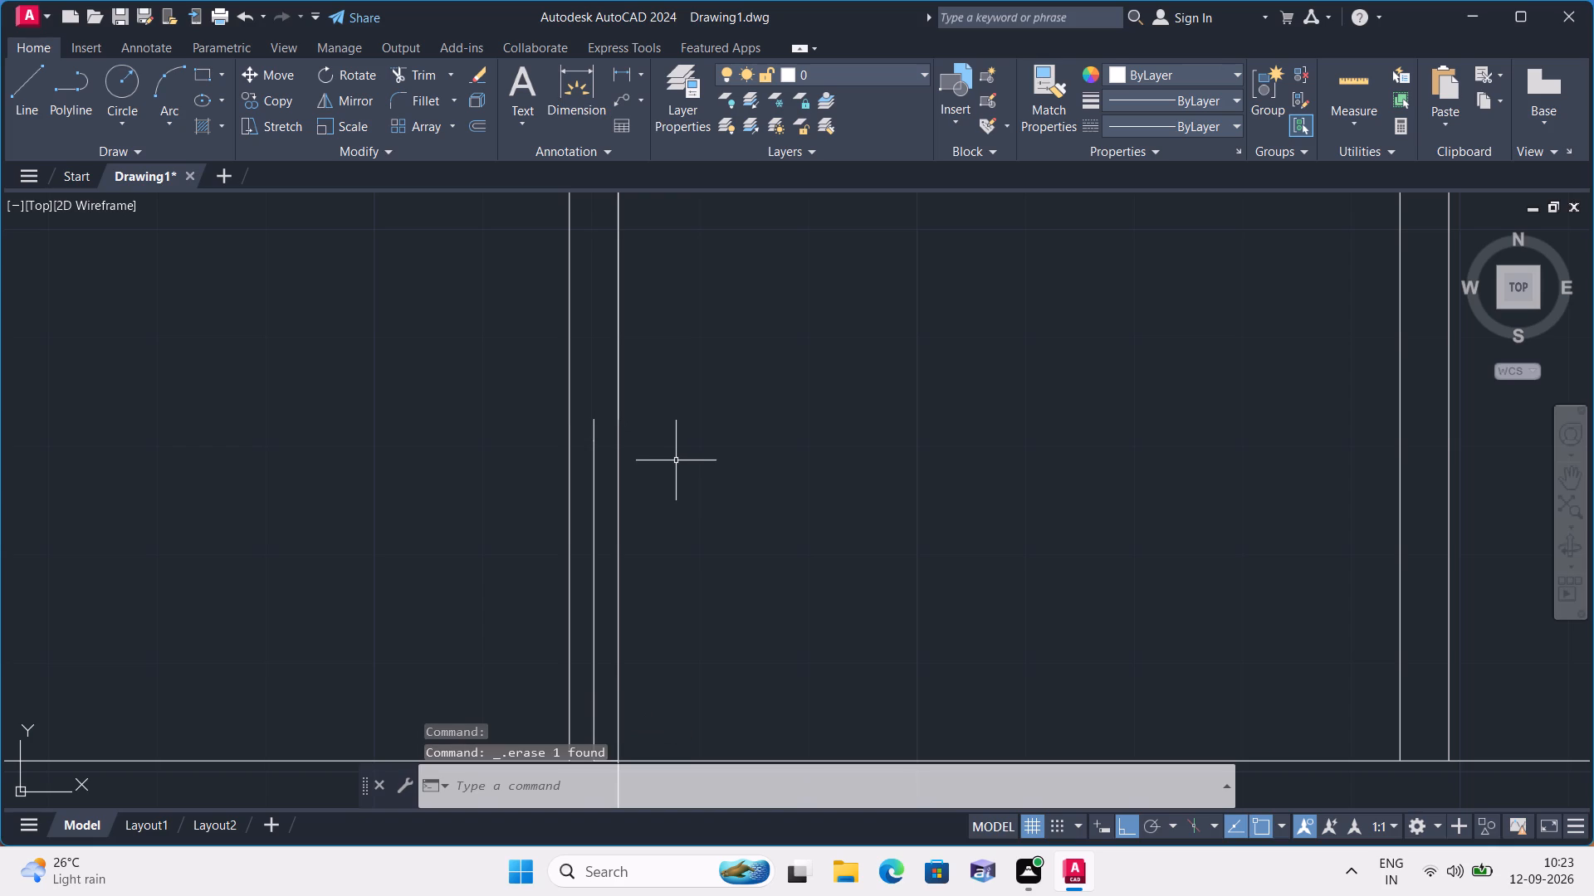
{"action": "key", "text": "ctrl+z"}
Erase the 2' construction line on the vertical partition's right face, between the cross partition and the short cross line.
{"action": "scroll", "coordinate": [676, 460], "scroll_direction": "down", "scroll_amount": 1}
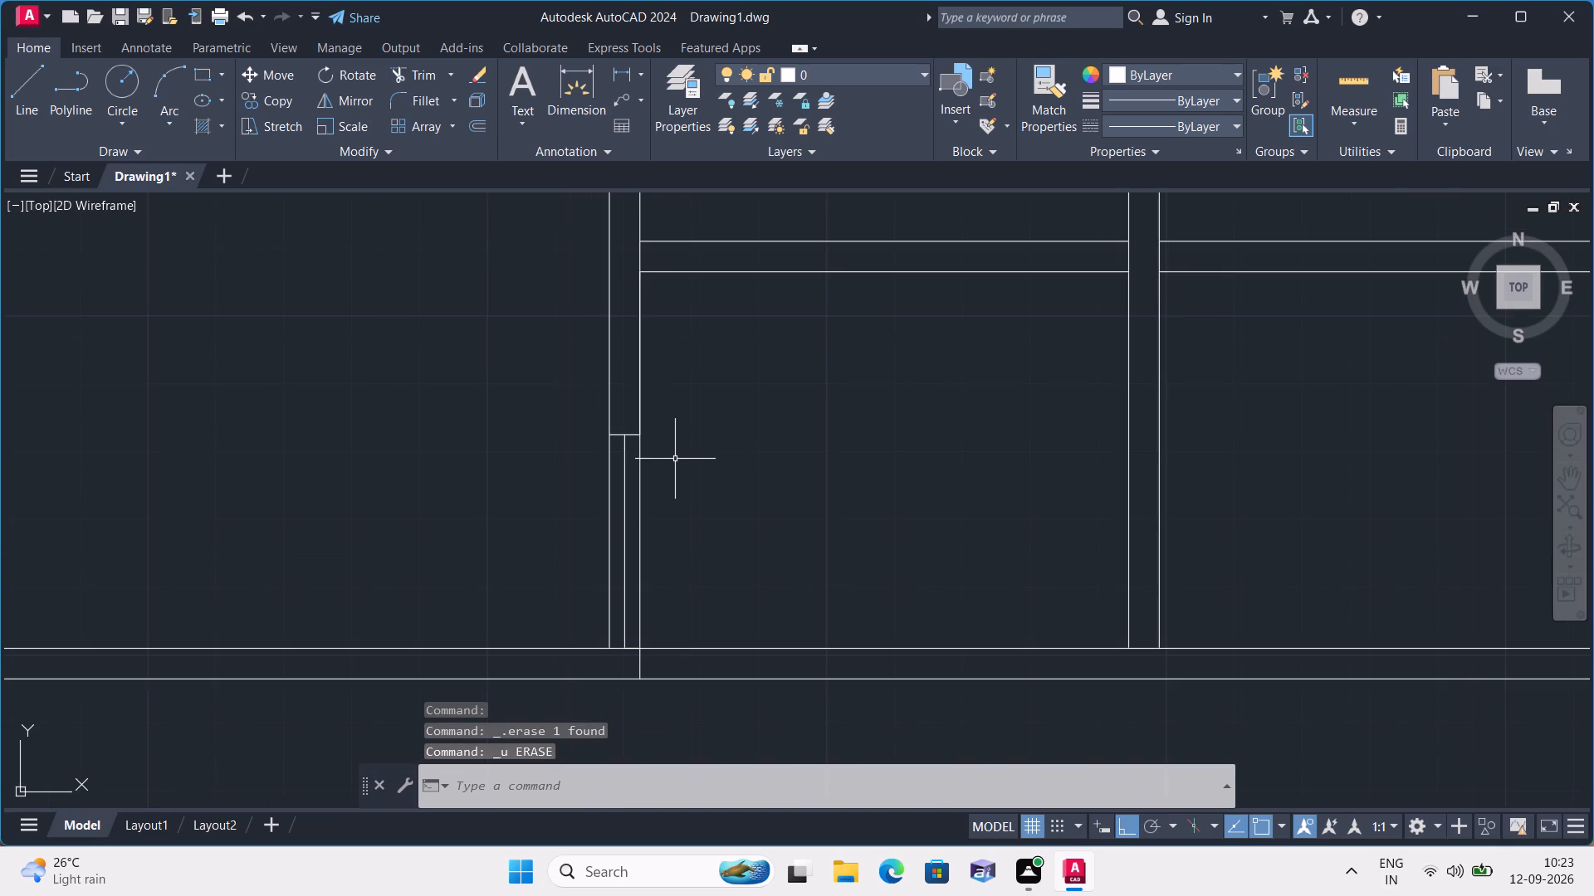
{"action": "left_click", "coordinate": [640, 345]}
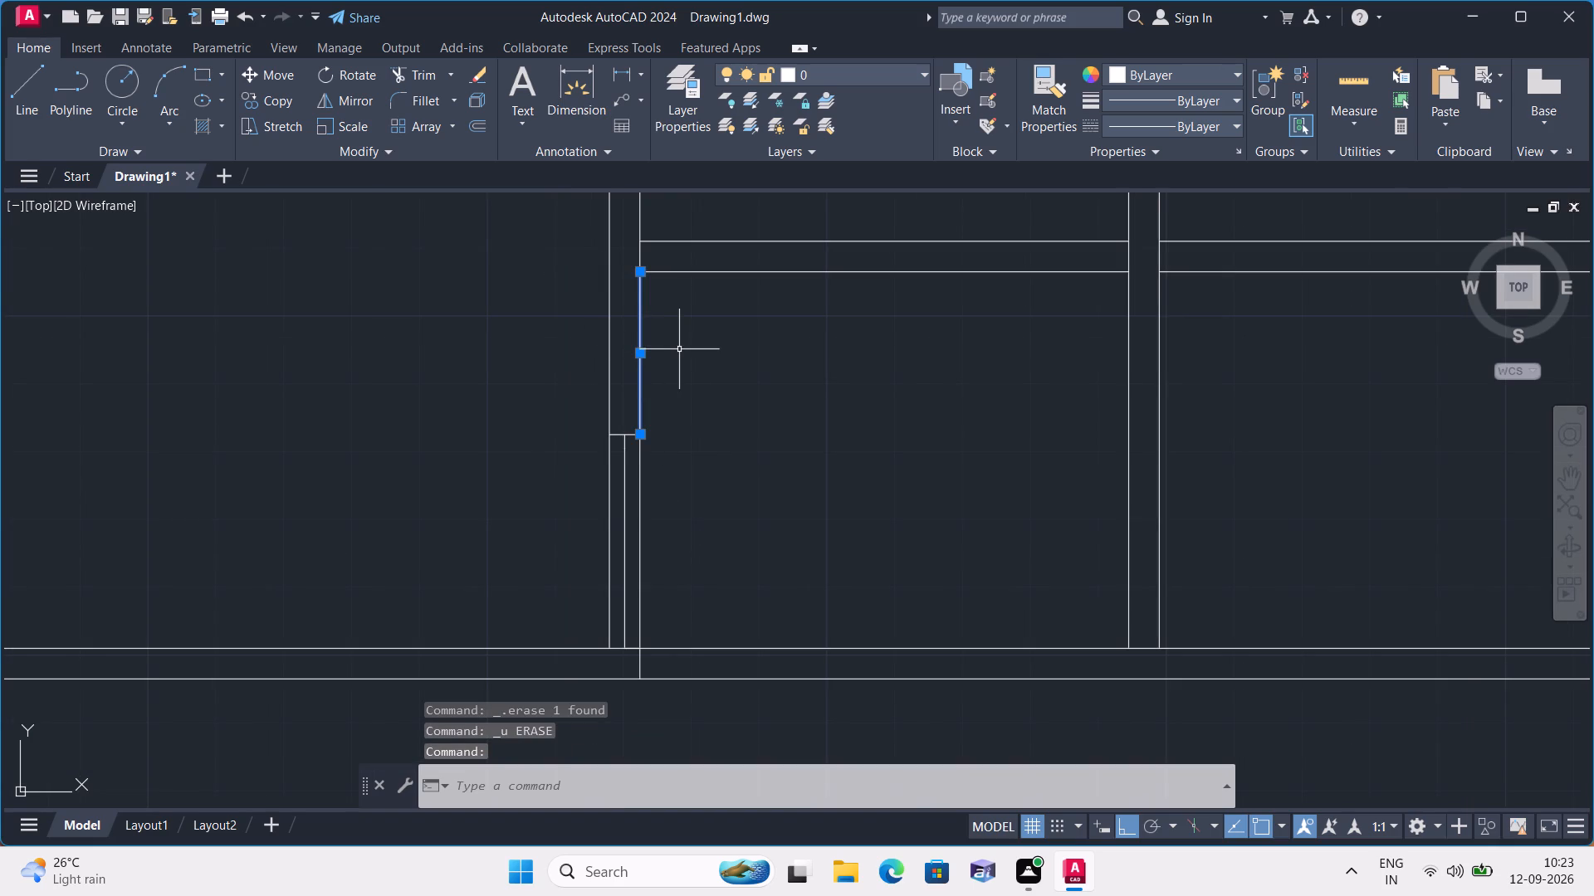
{"action": "key", "text": "Delete"}
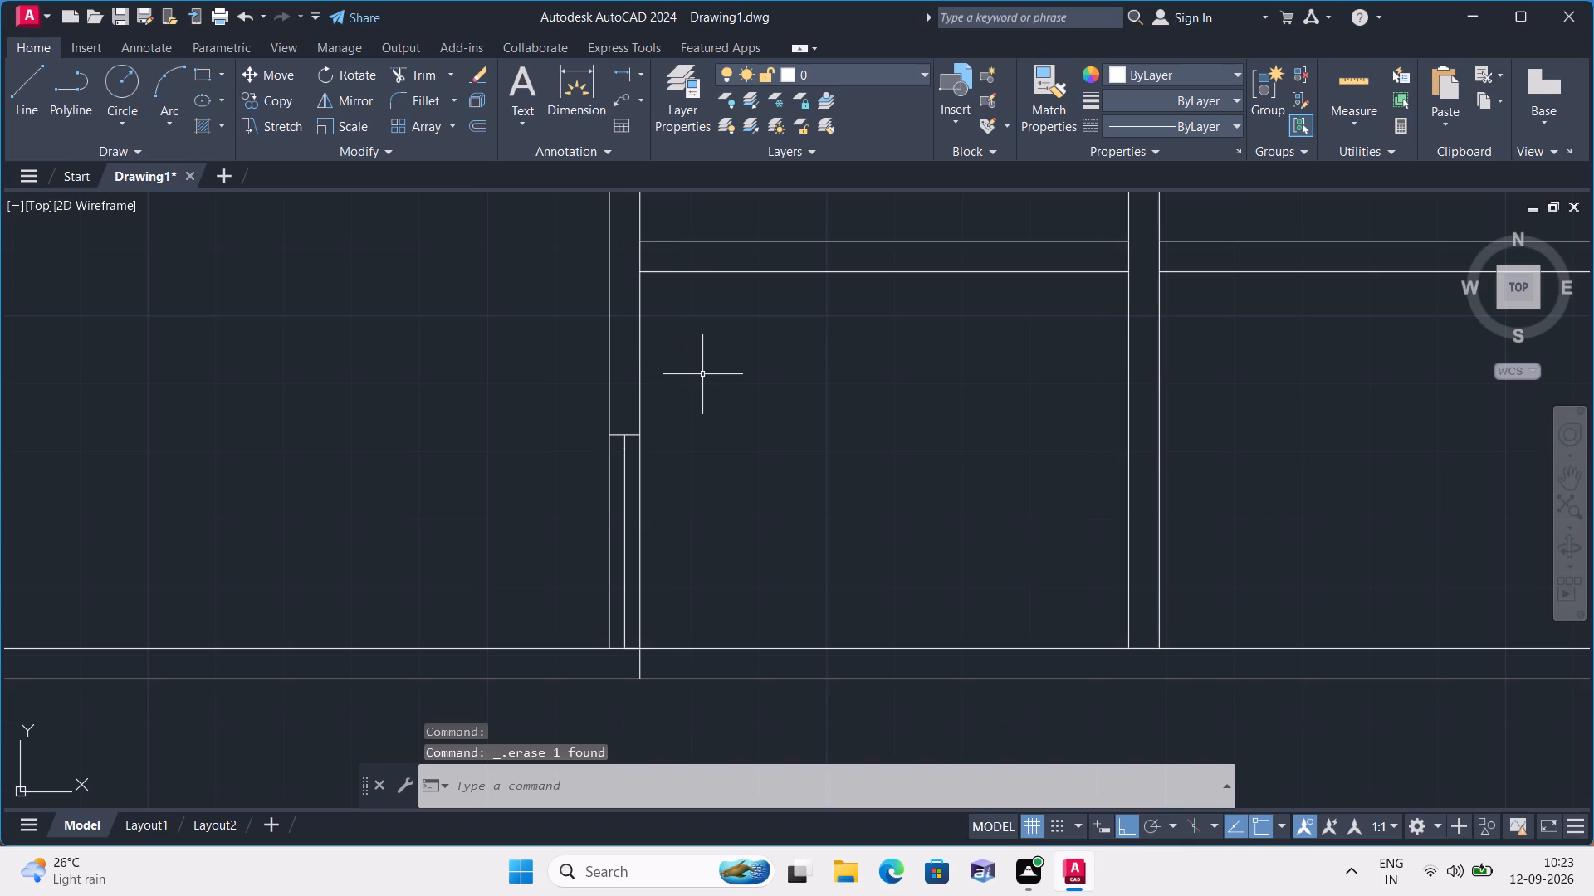
Draw a 2" vertical line upward from the lower end of the opening's centre line.
{"action": "key", "text": "l"}
{"action": "key", "text": "space"}
{"action": "left_click", "coordinate": [623, 646]}
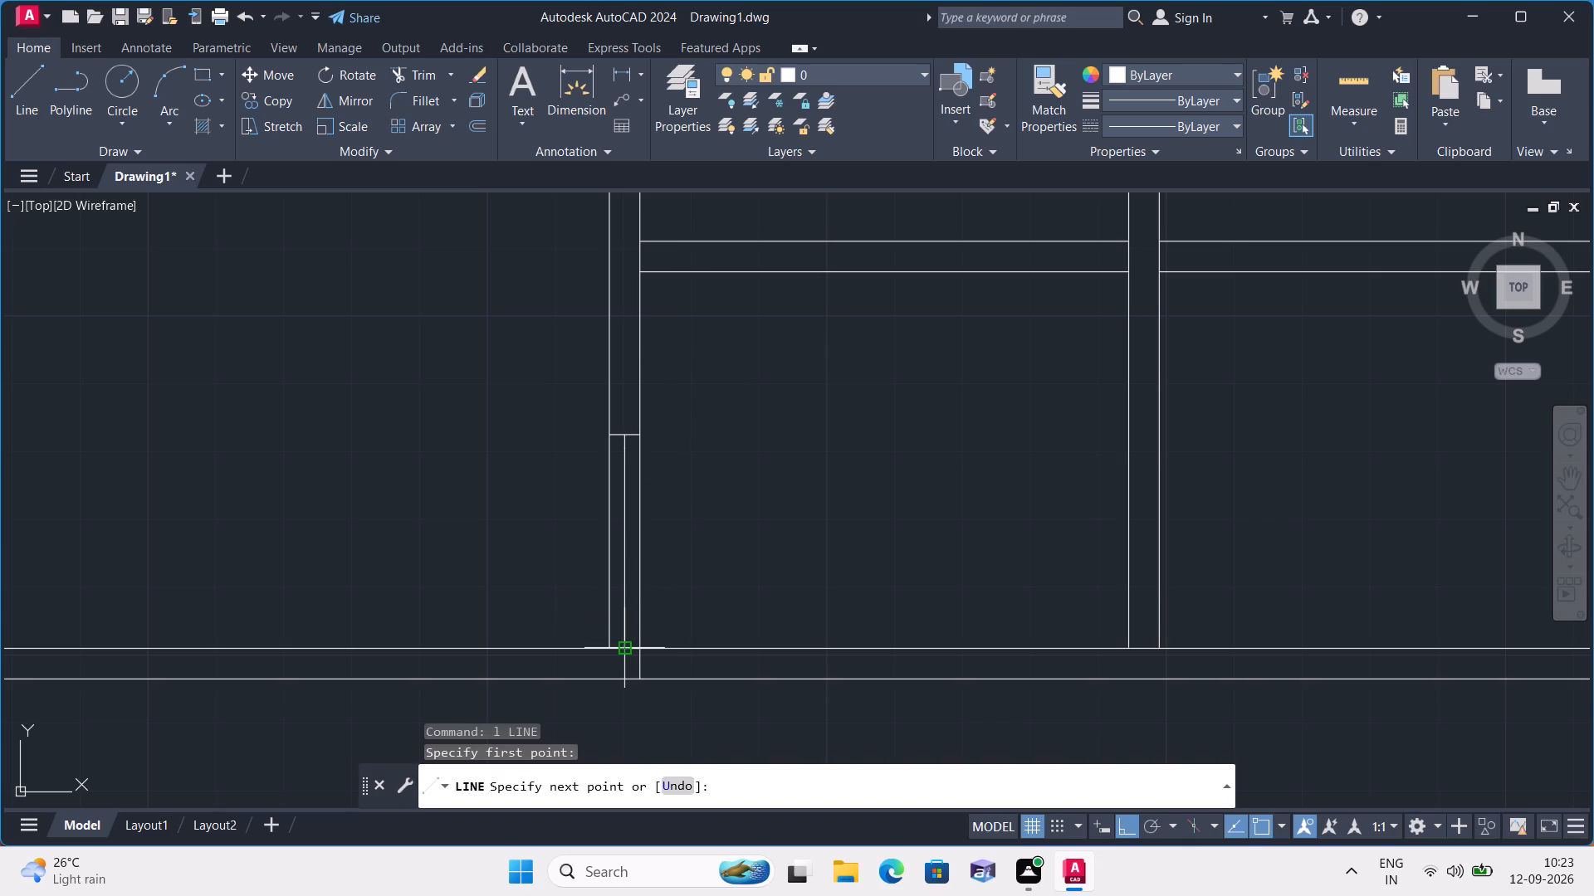
{"action": "type", "text": "2\""}
{"action": "key", "text": "space"}
{"action": "key", "text": "Escape"}
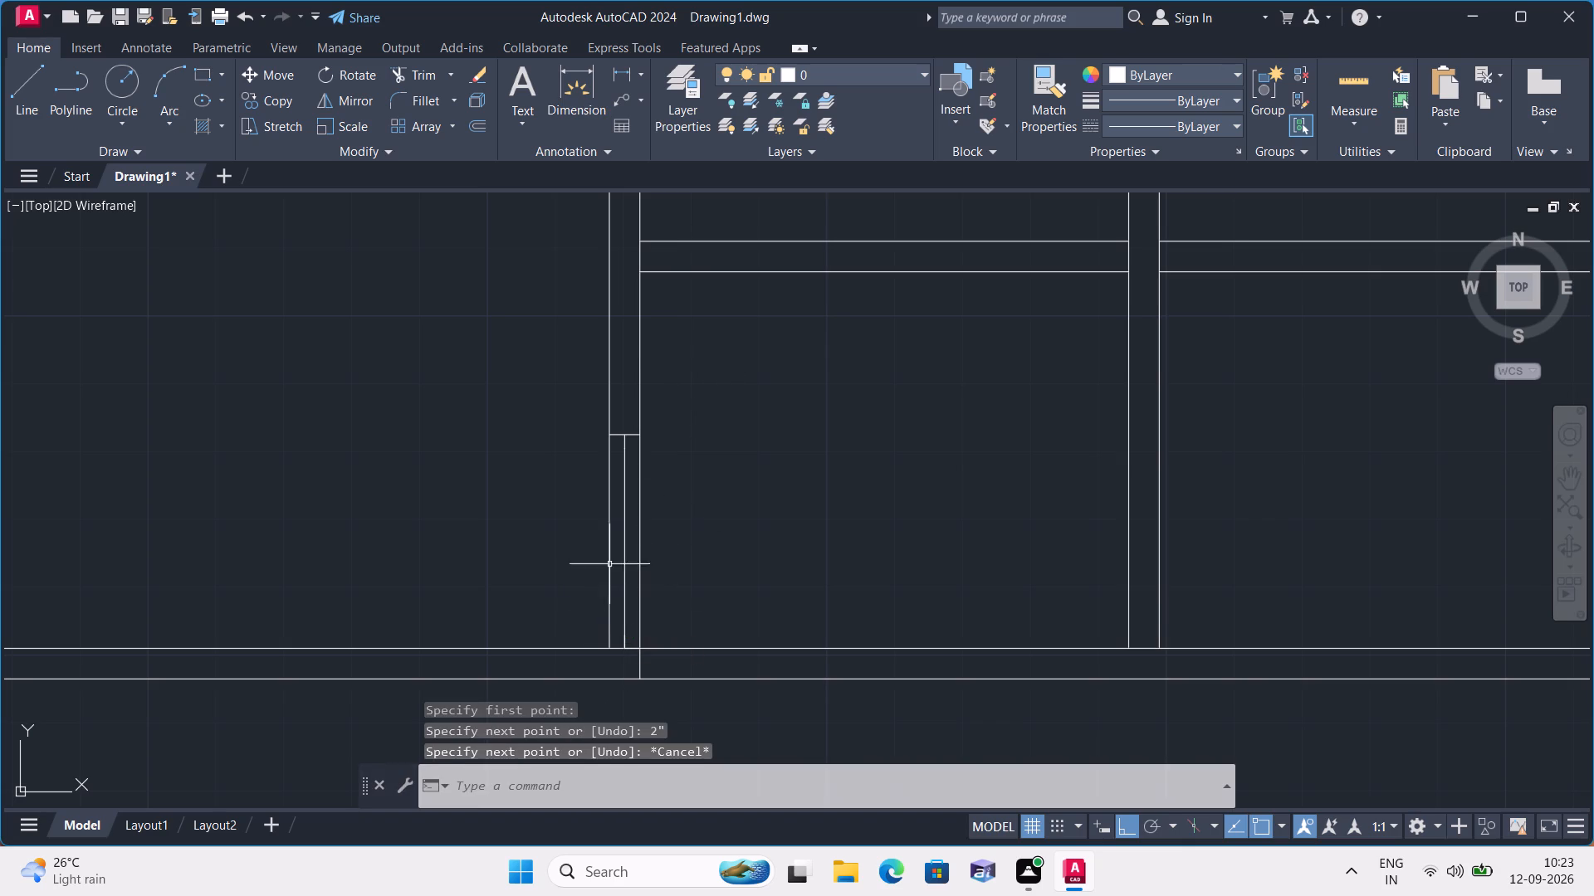
Erase the long centre line inside the opening, leaving the 2" stubs at its upper and lower ends.
{"action": "left_click", "coordinate": [625, 560]}
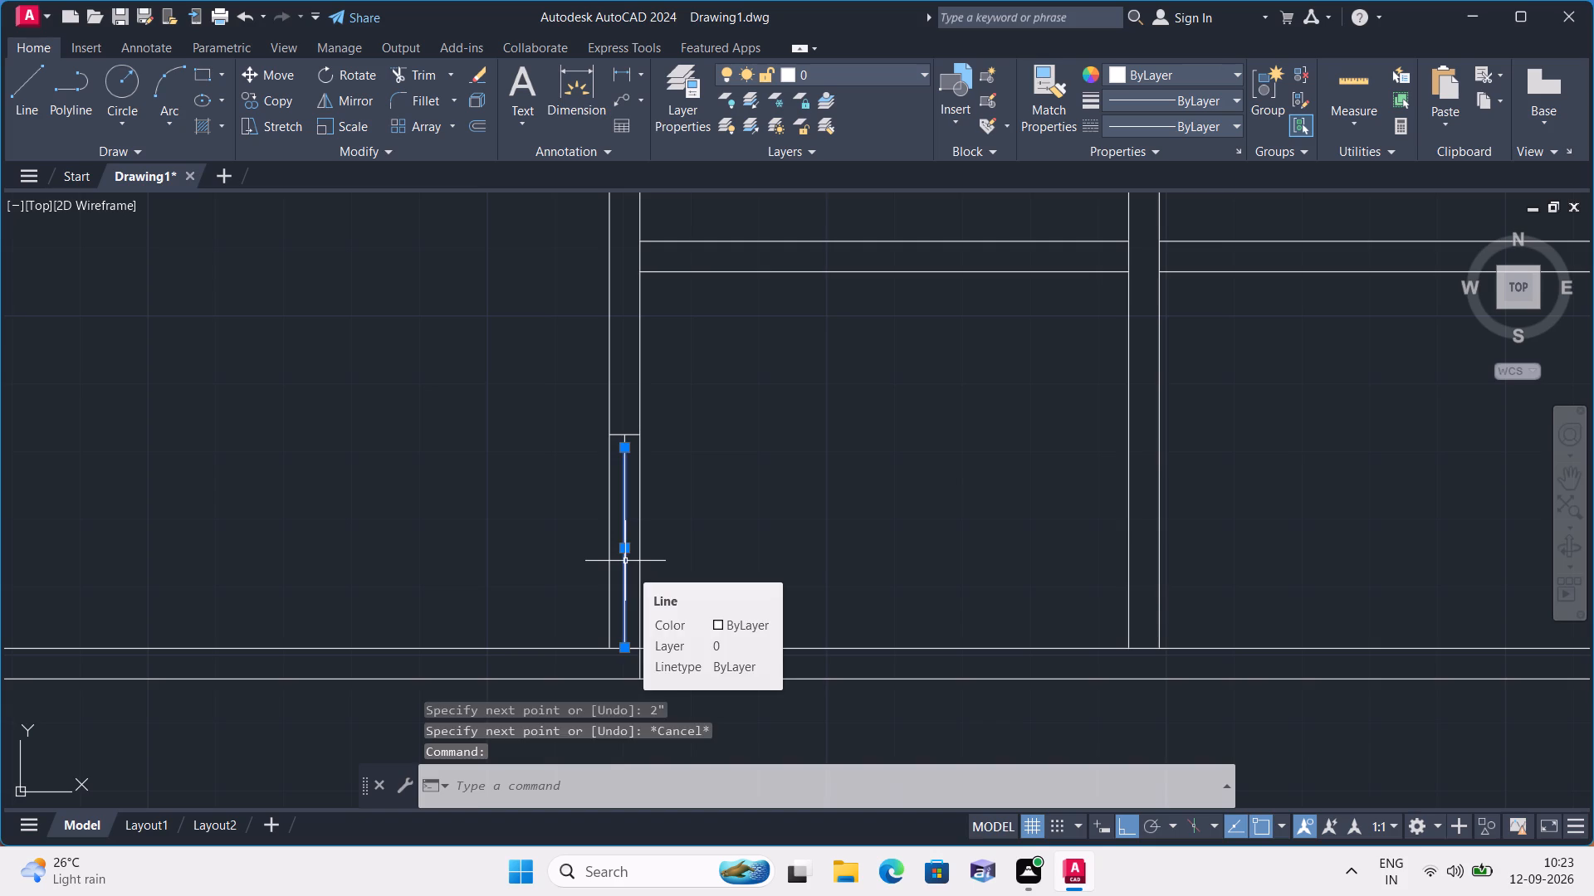
{"action": "key", "text": "Delete"}
Measure the clear distance between the two stubs with a linear dimension, without placing it.
{"action": "scroll", "coordinate": [625, 561], "scroll_direction": "down", "scroll_amount": 1}
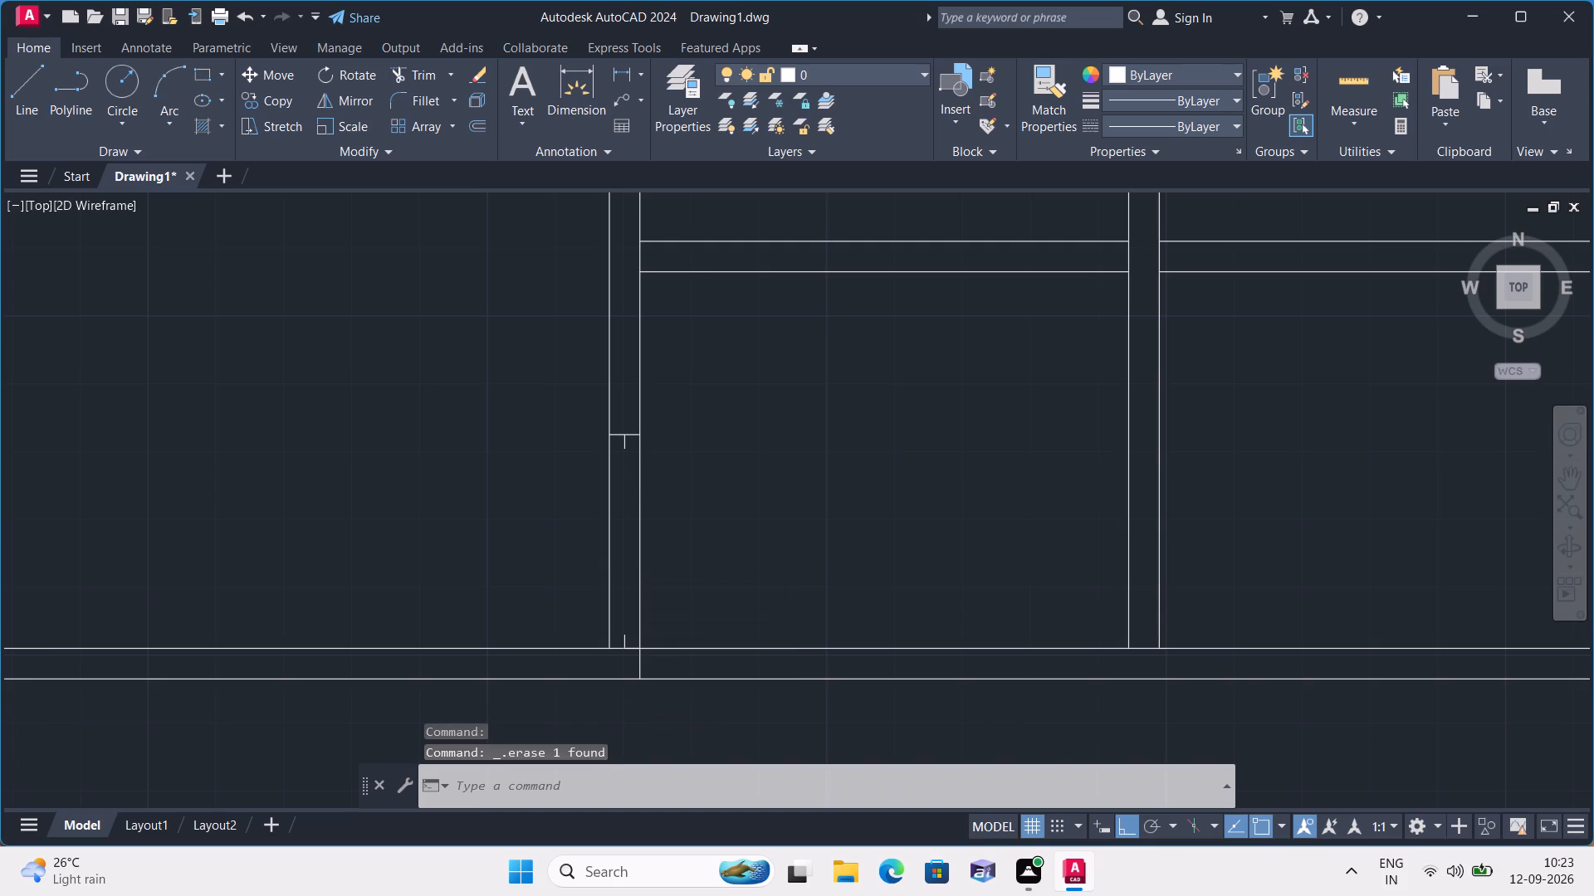
{"action": "left_click", "coordinate": [638, 72]}
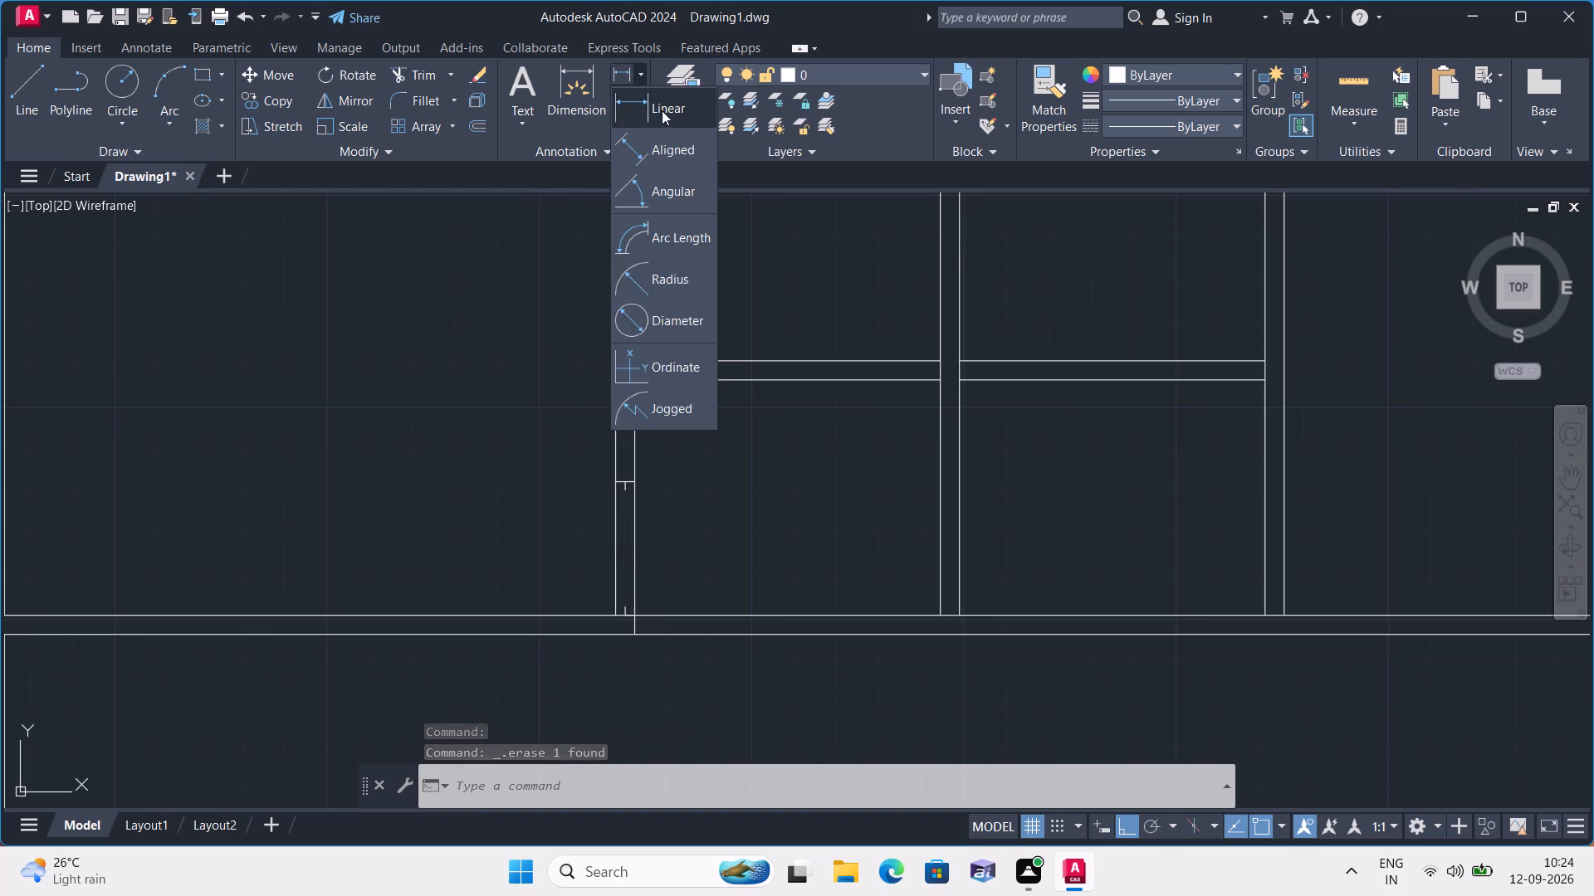
{"action": "left_click", "coordinate": [662, 110]}
{"action": "left_click", "coordinate": [627, 494]}
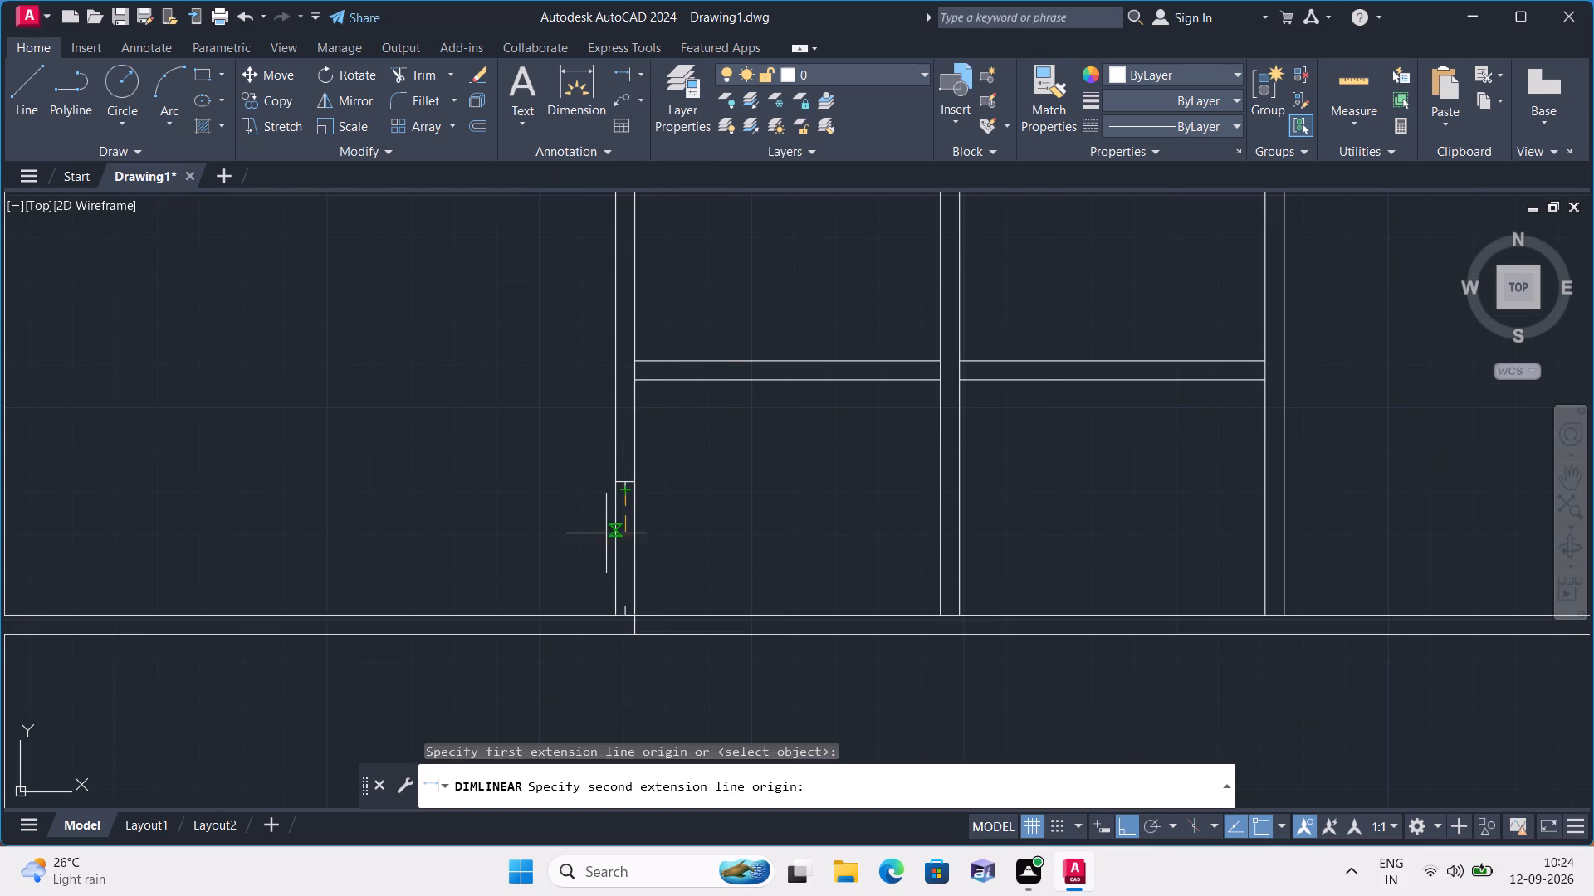
{"action": "left_click", "coordinate": [623, 603]}
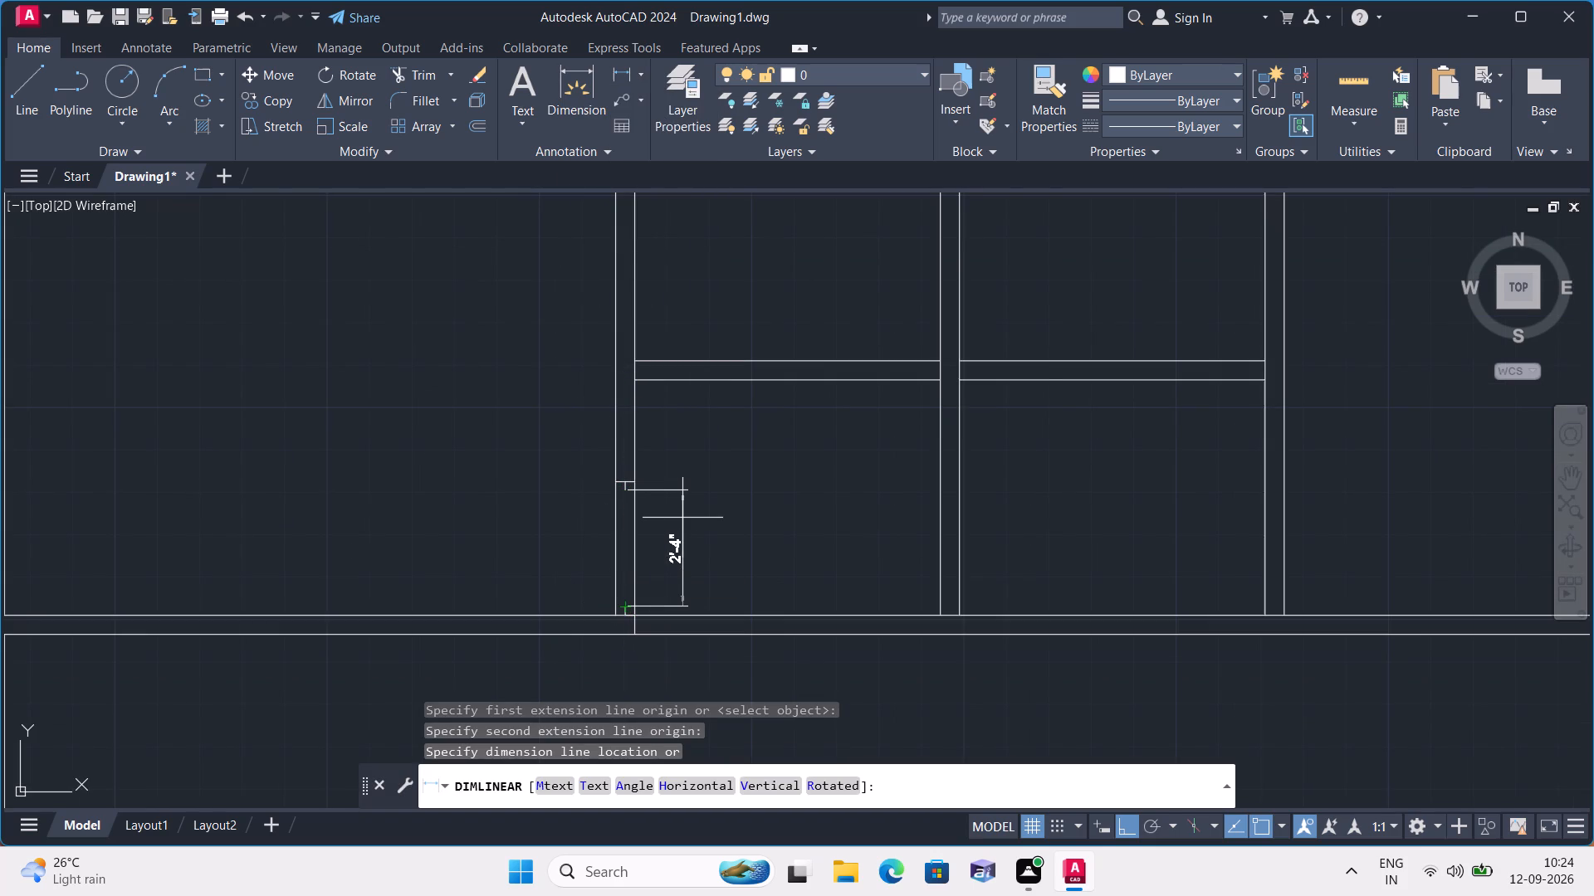
{"action": "key", "text": "Escape"}
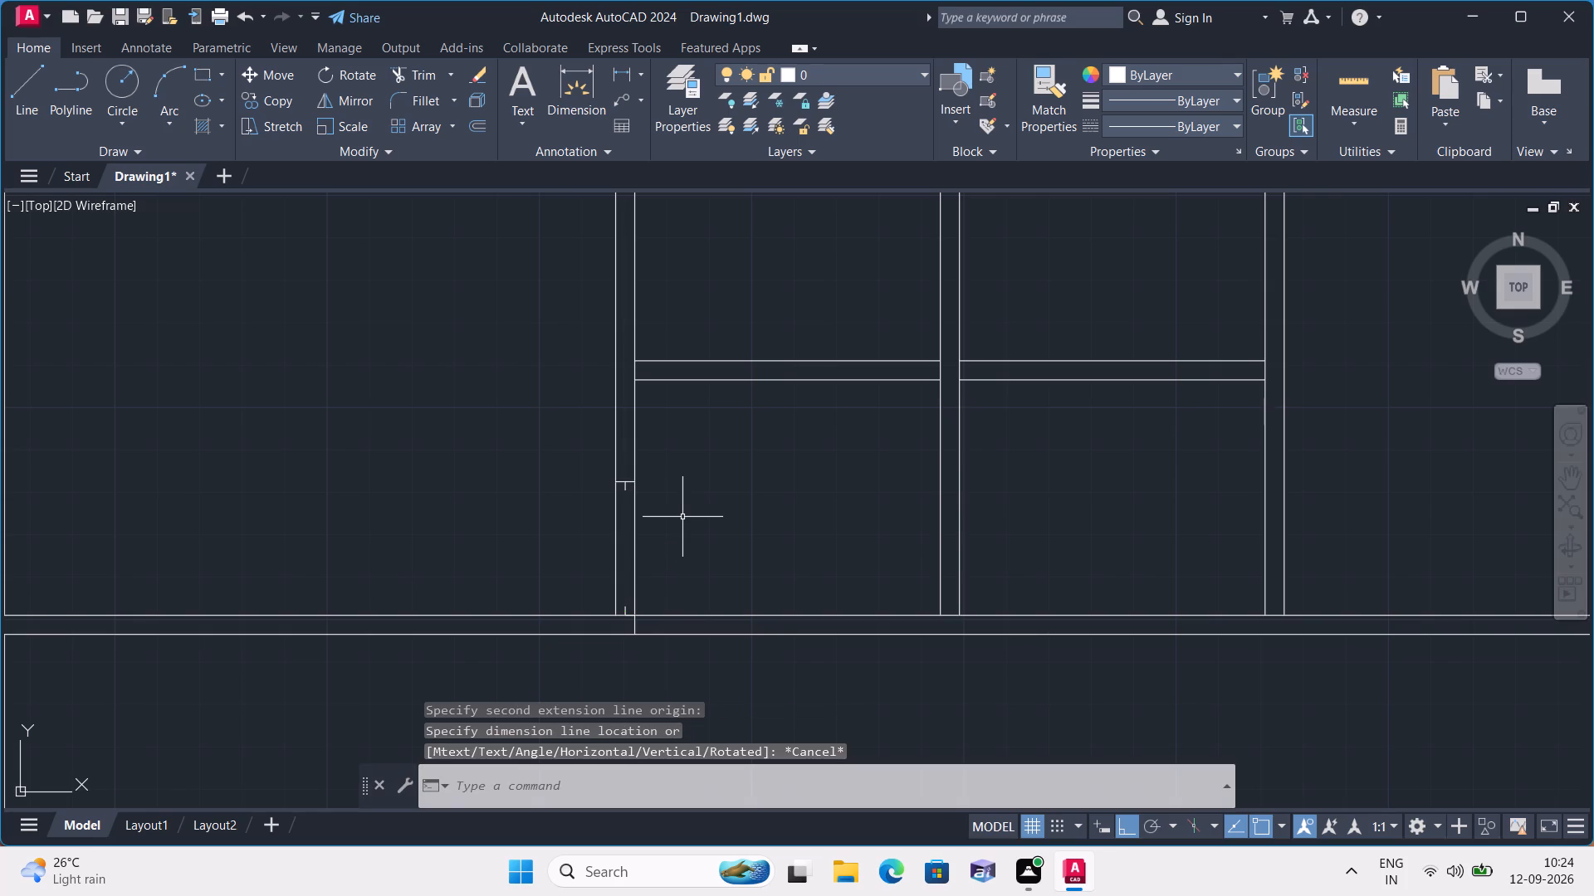
Draw a 2'4" horizontal door leaf leftward from the upper end of the lower stub, into the left room.
{"action": "type", "text": "l"}
{"action": "key", "text": "space"}
{"action": "scroll", "coordinate": [635, 577], "scroll_direction": "up", "scroll_amount": 1}
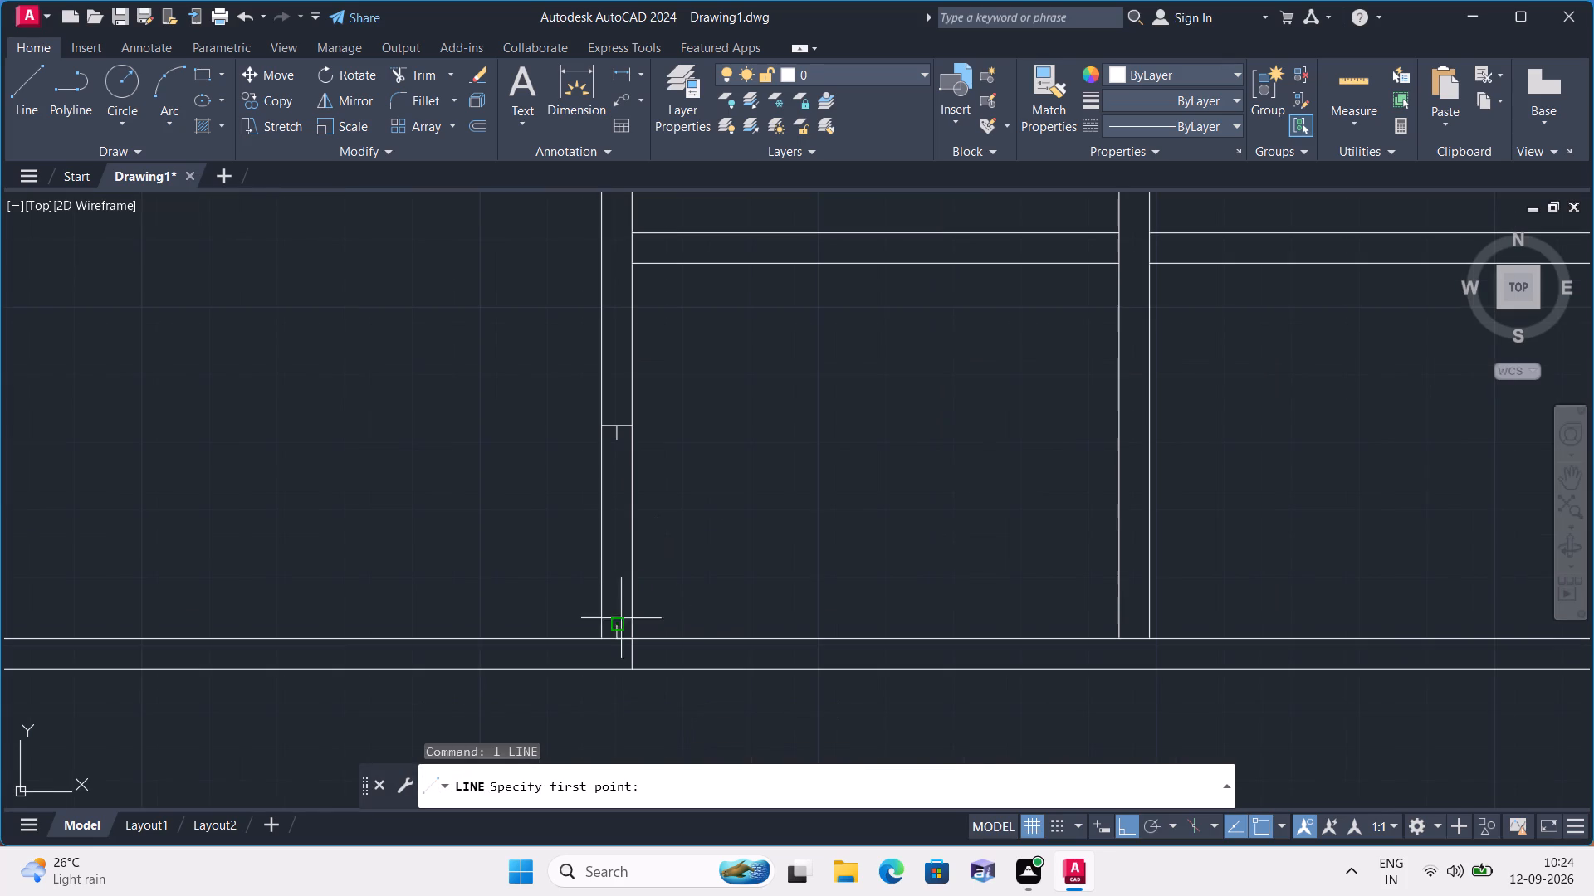
{"action": "left_click", "coordinate": [610, 625]}
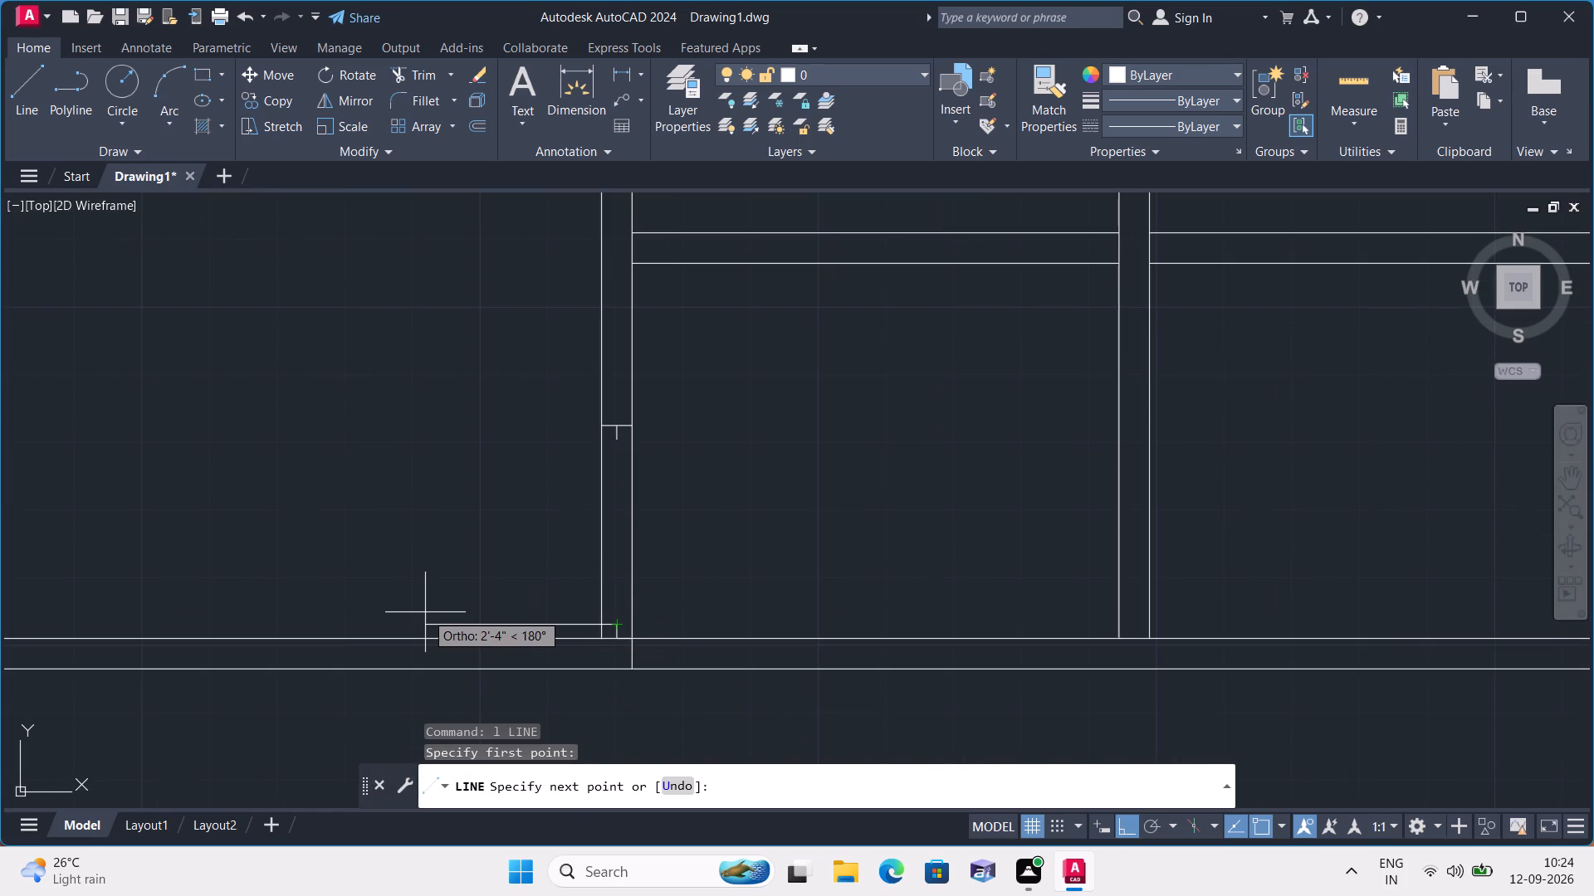
{"action": "type", "text": "2'4\""}
{"action": "key", "text": "space"}
{"action": "key", "text": "Escape"}
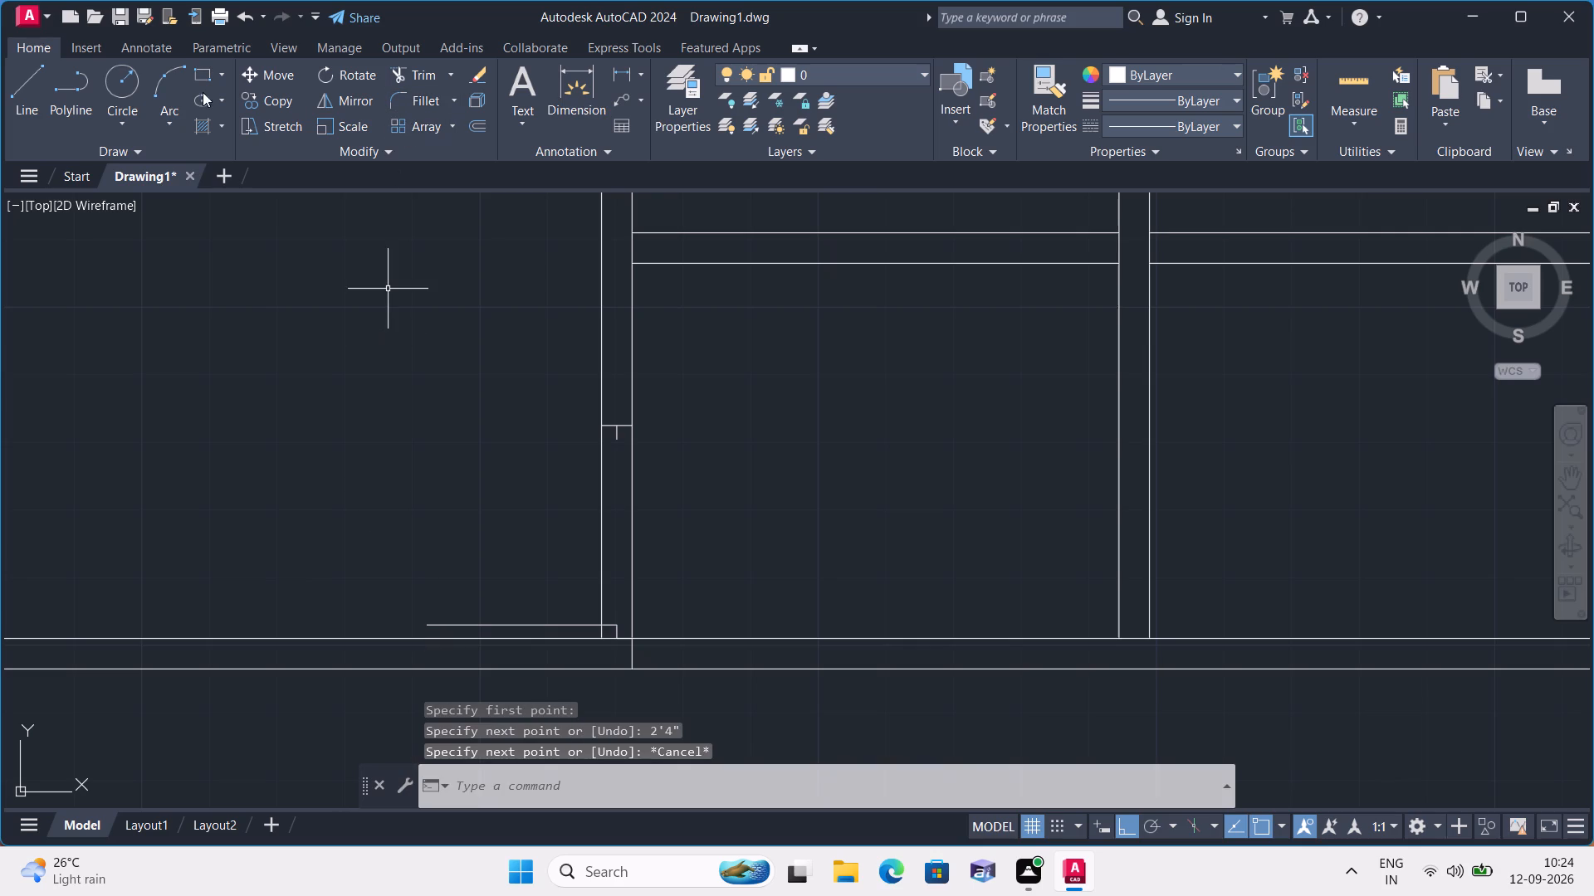
Draw the door swing as a Start, End, Direction arc from the leaf's free end to the upper stub's lower end, starting tangent upward.
{"action": "left_click", "coordinate": [162, 119]}
{"action": "left_click", "coordinate": [242, 368]}
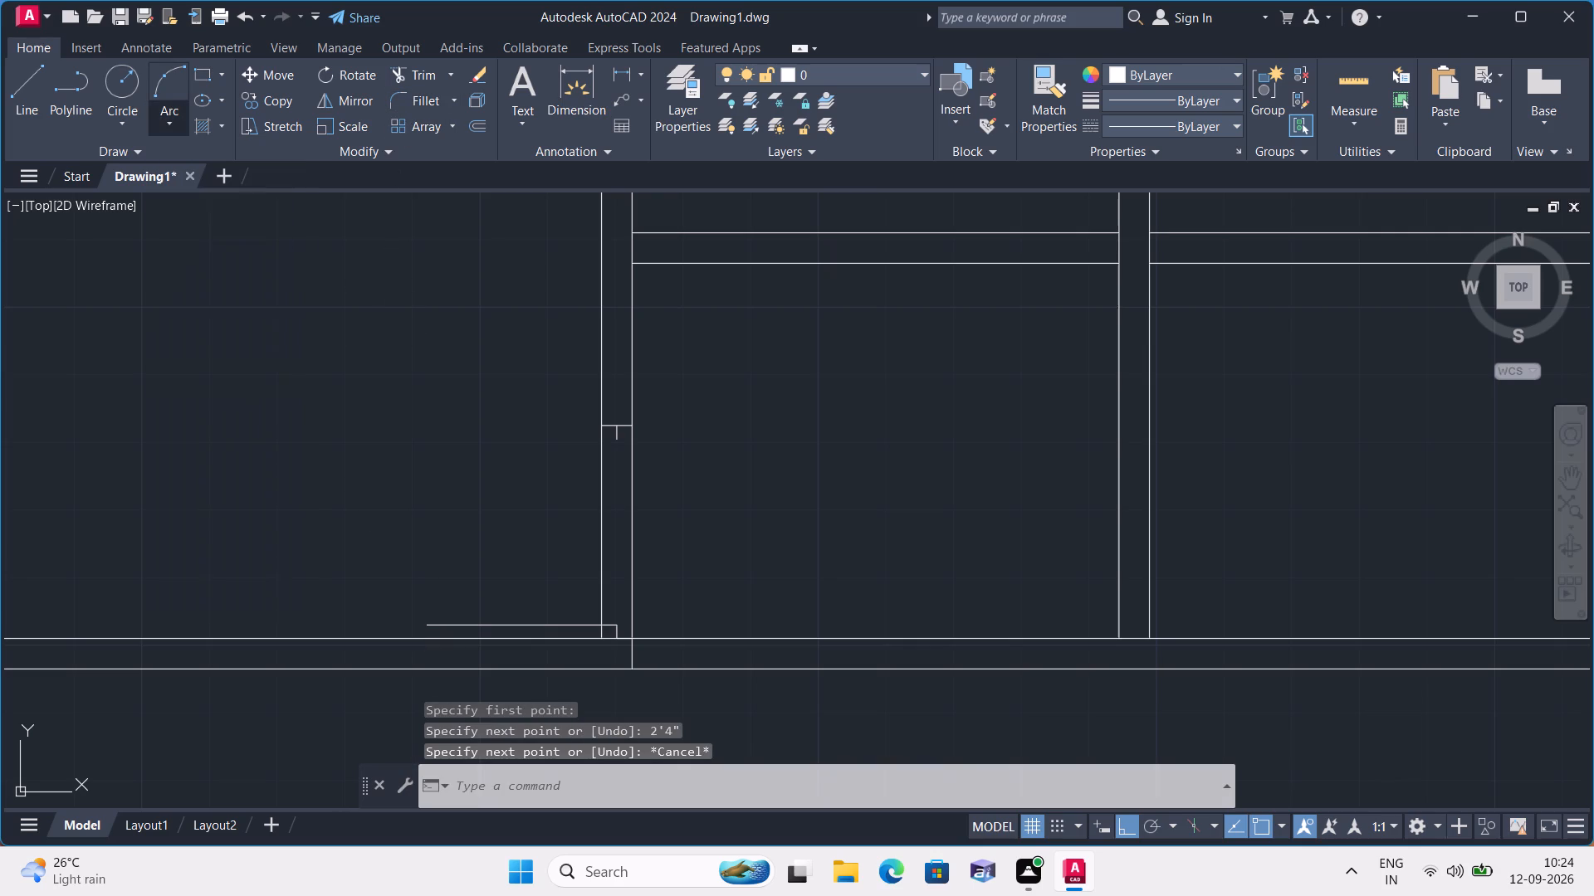
{"action": "left_click", "coordinate": [423, 625]}
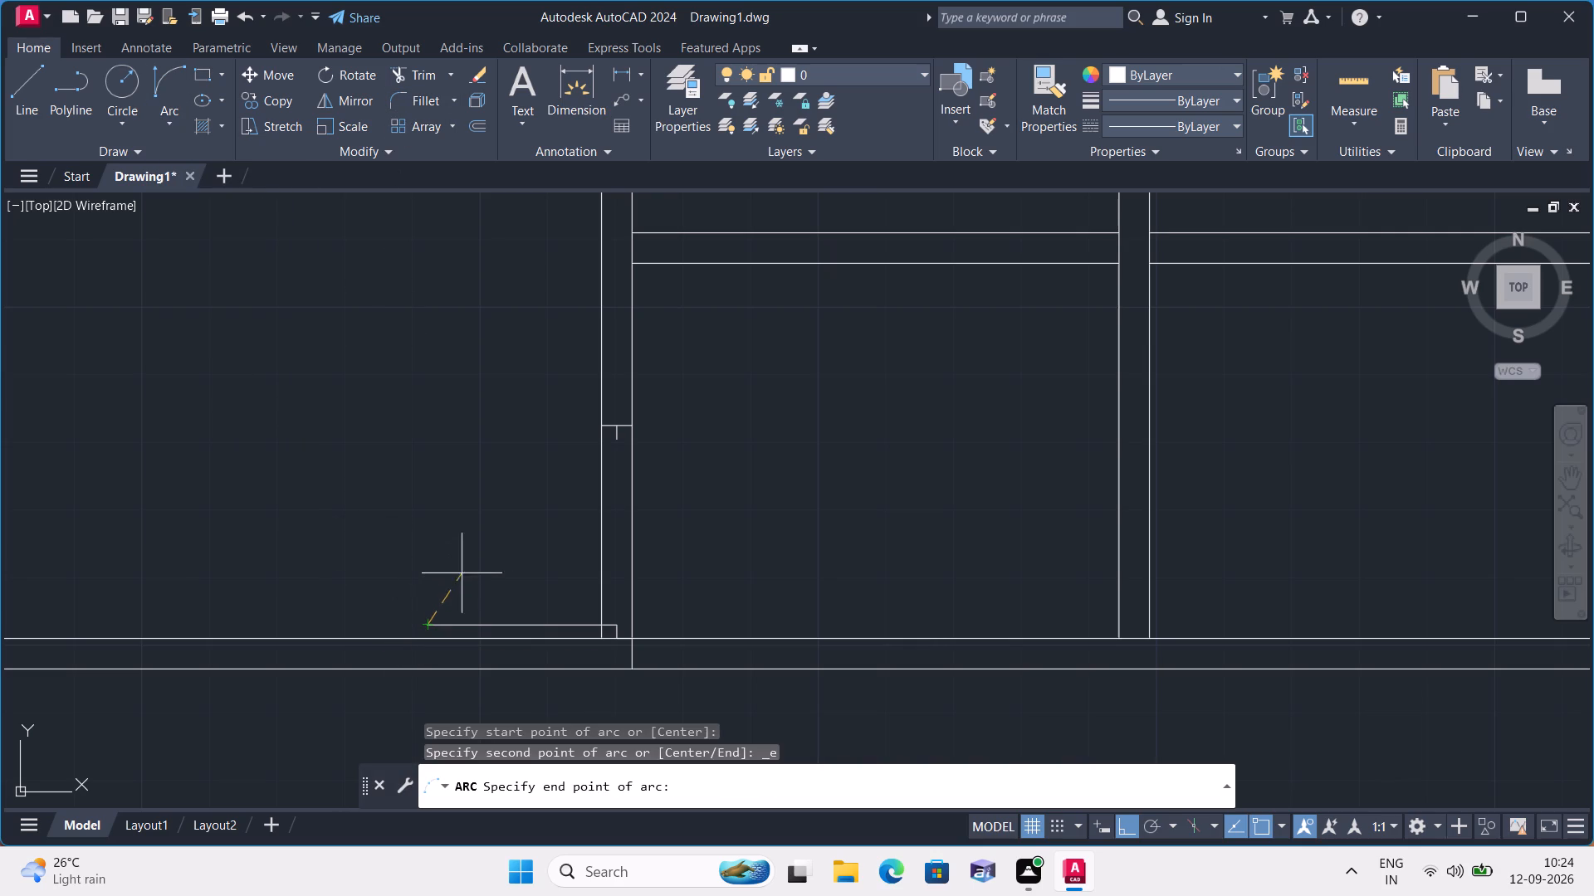
{"action": "left_click", "coordinate": [614, 440]}
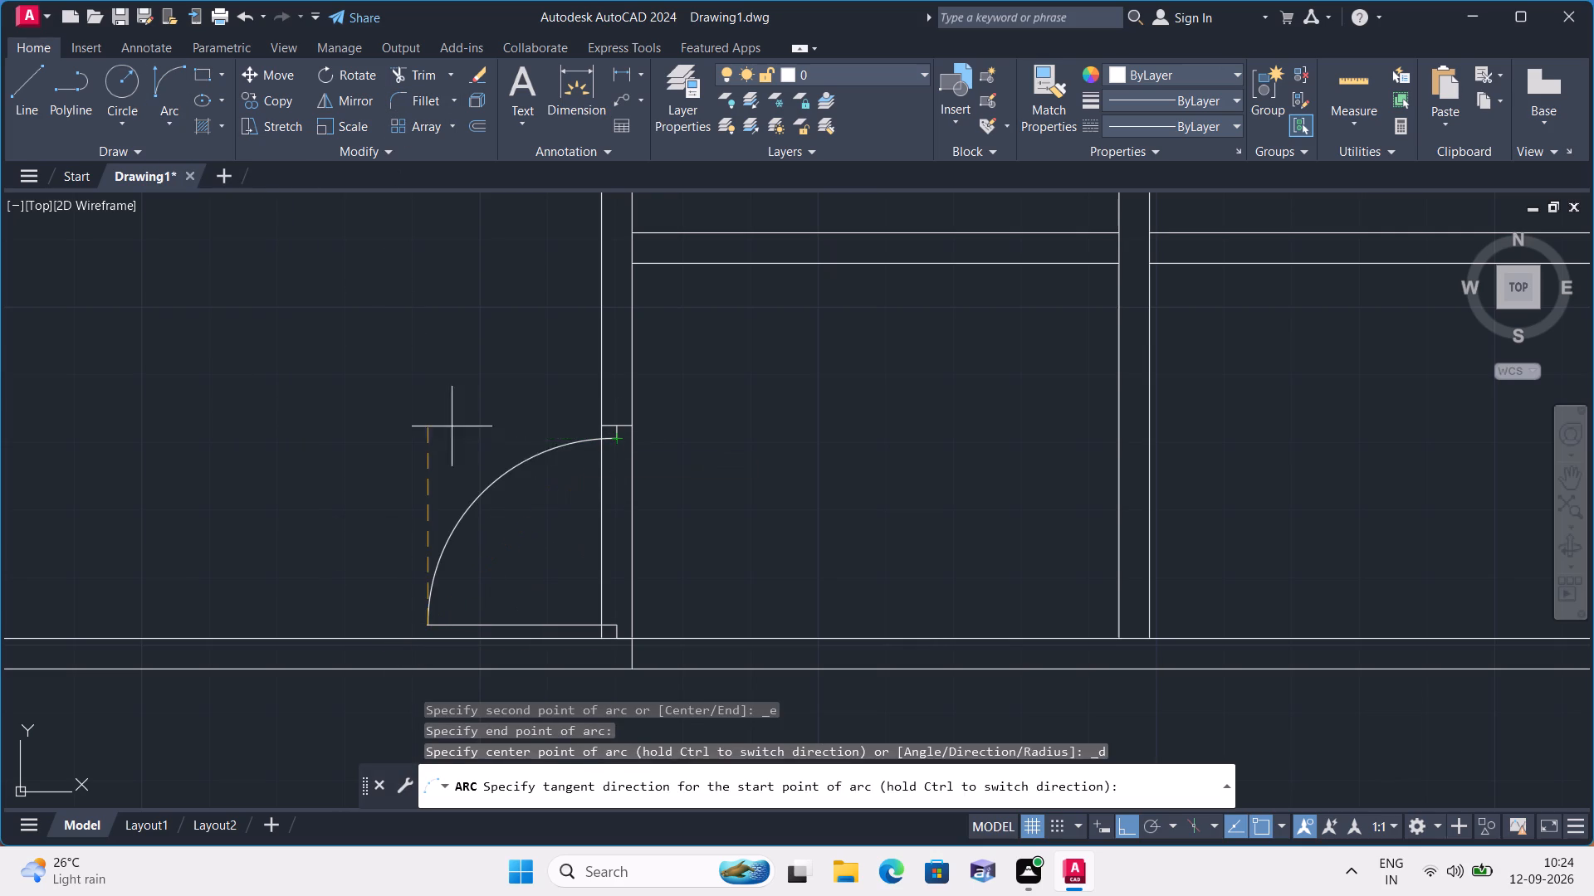
{"action": "left_click", "coordinate": [445, 424]}
{"action": "key", "text": "Escape"}
Draw a line across the central vertical partition, joining the lower edges of the two cross partitions.
{"action": "scroll", "coordinate": [445, 424], "scroll_direction": "down", "scroll_amount": 1}
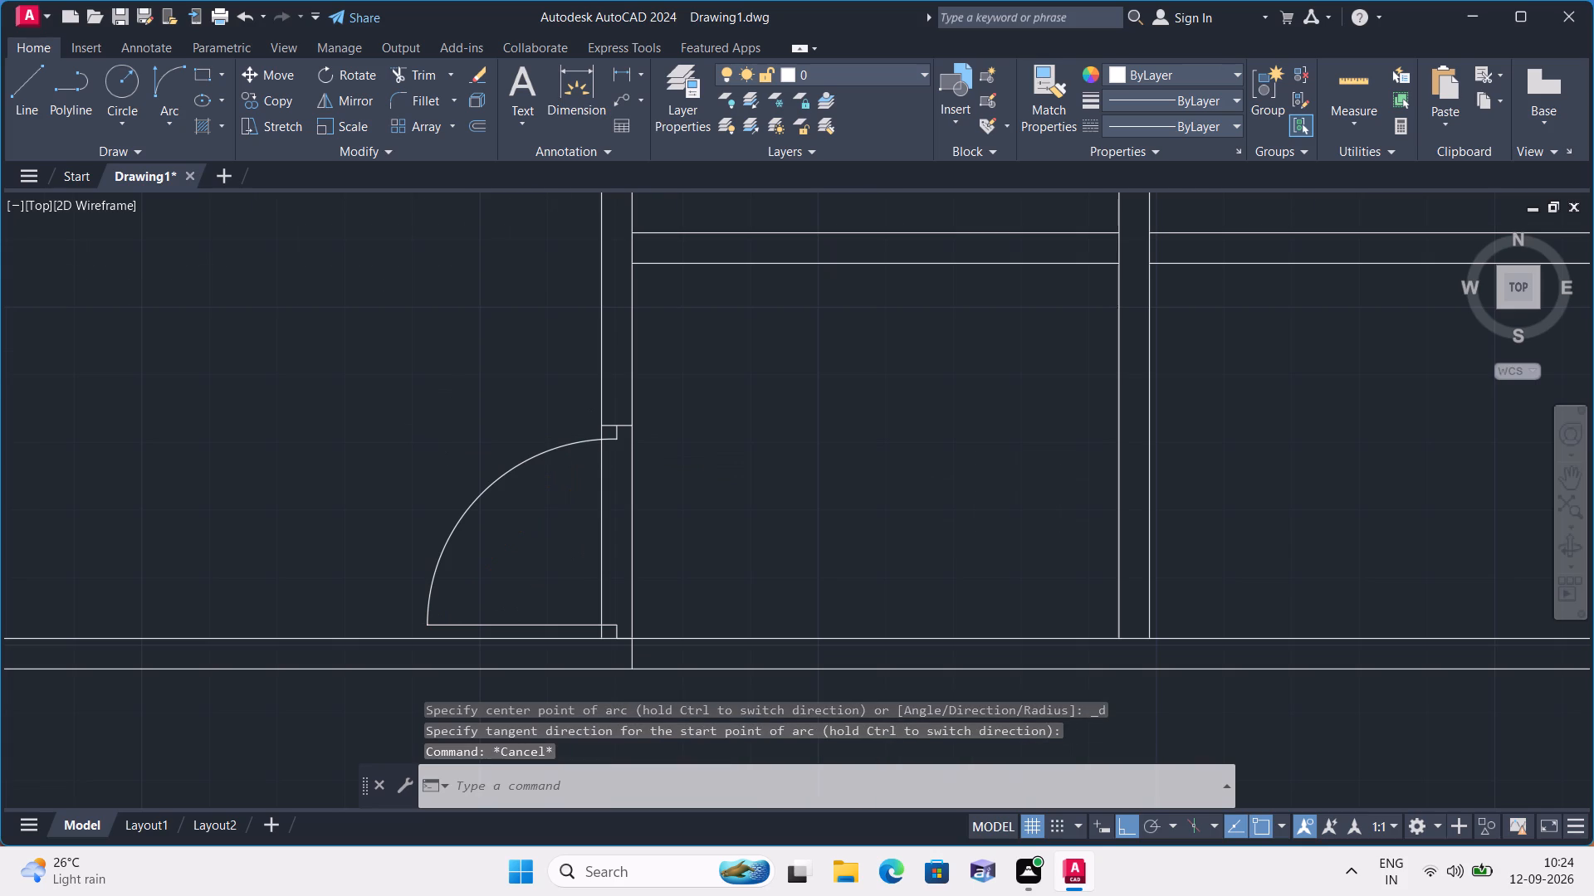
{"action": "scroll", "coordinate": [445, 424], "scroll_direction": "down", "scroll_amount": 1}
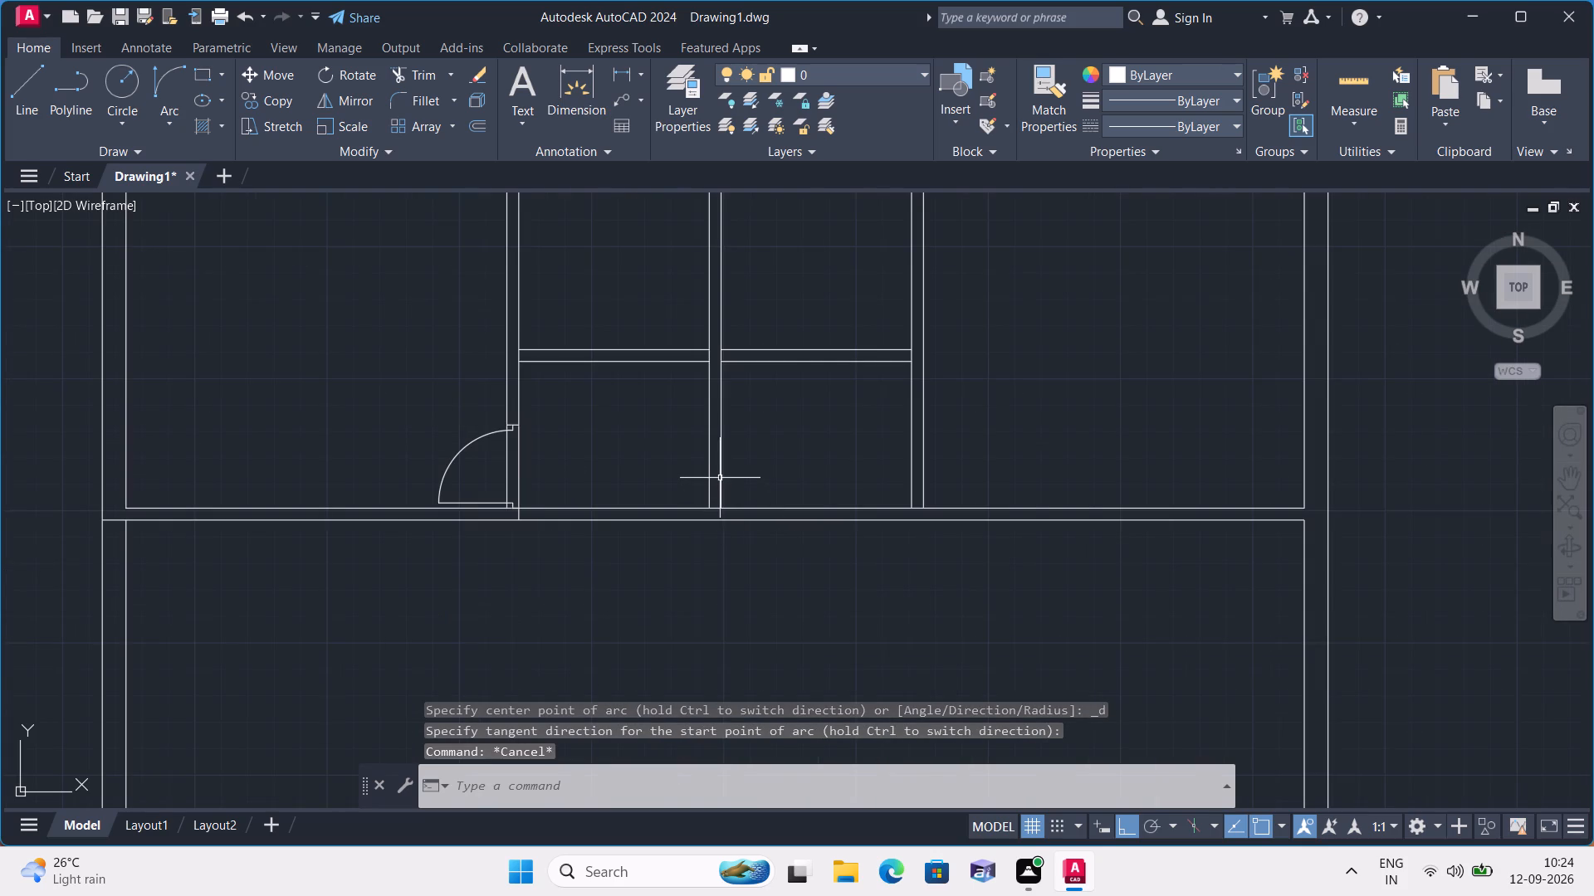
{"action": "type", "text": "l"}
{"action": "key", "text": "space"}
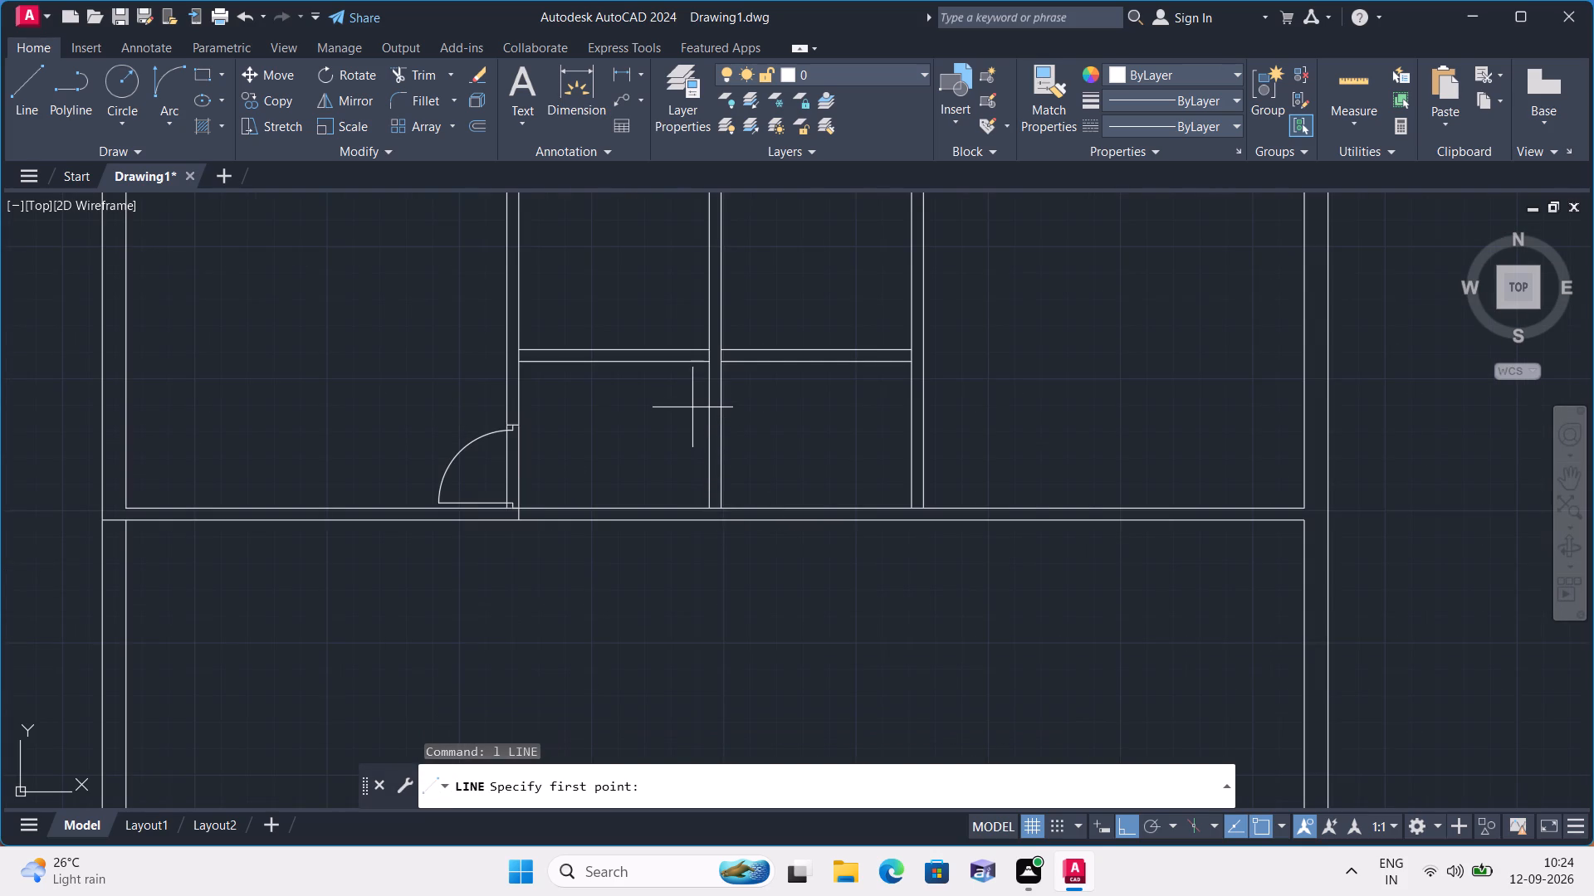
{"action": "scroll", "coordinate": [735, 346], "scroll_direction": "up", "scroll_amount": 1}
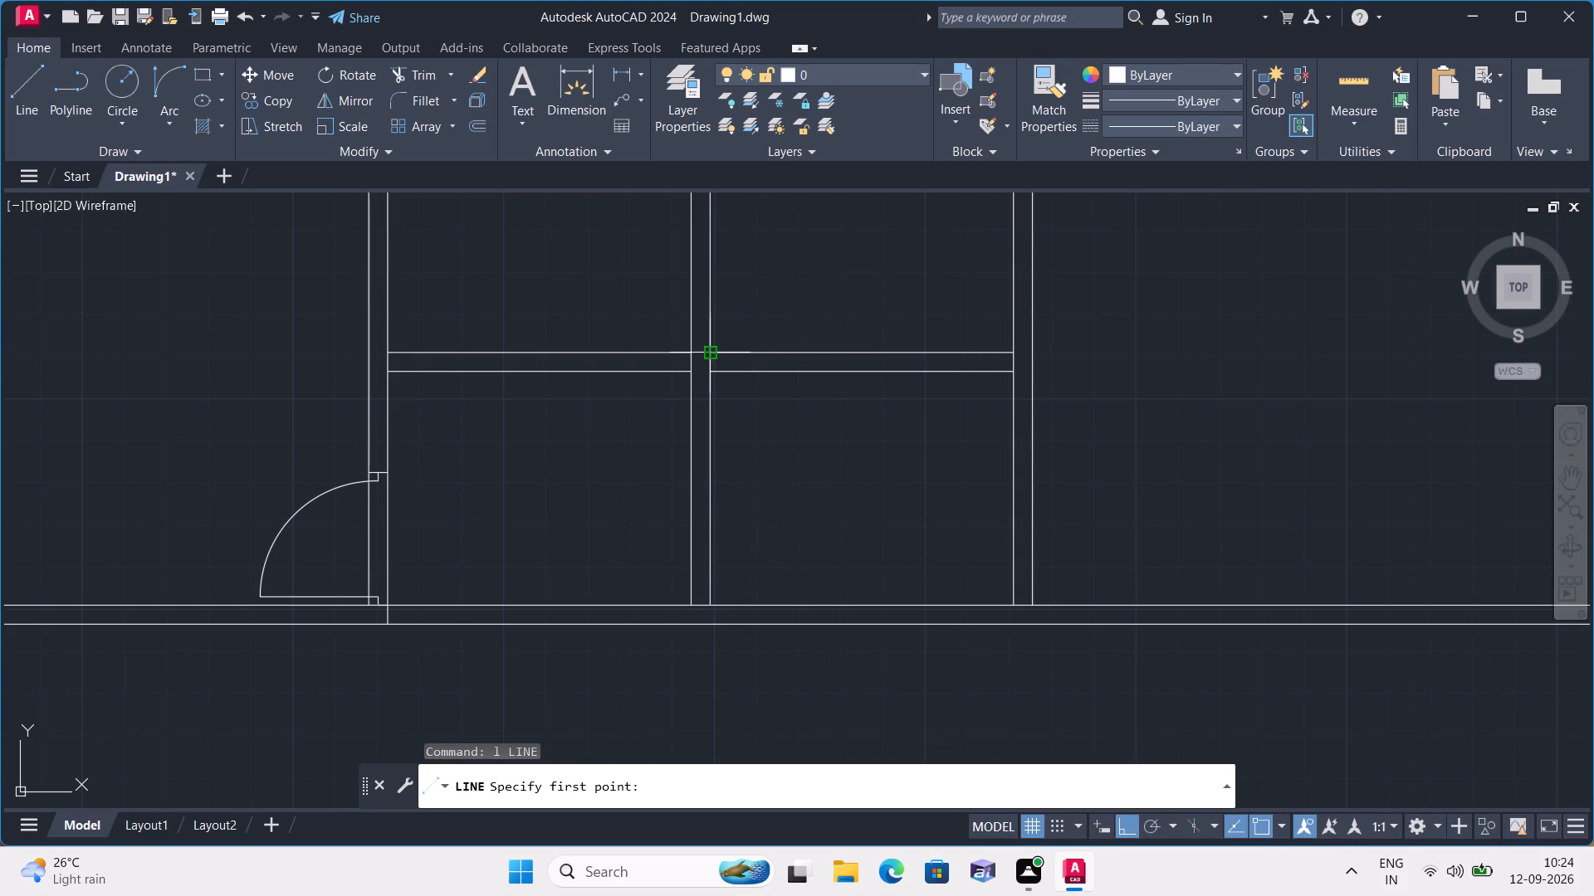
{"action": "scroll", "coordinate": [688, 373], "scroll_direction": "up", "scroll_amount": 2}
{"action": "left_click", "coordinate": [691, 373]}
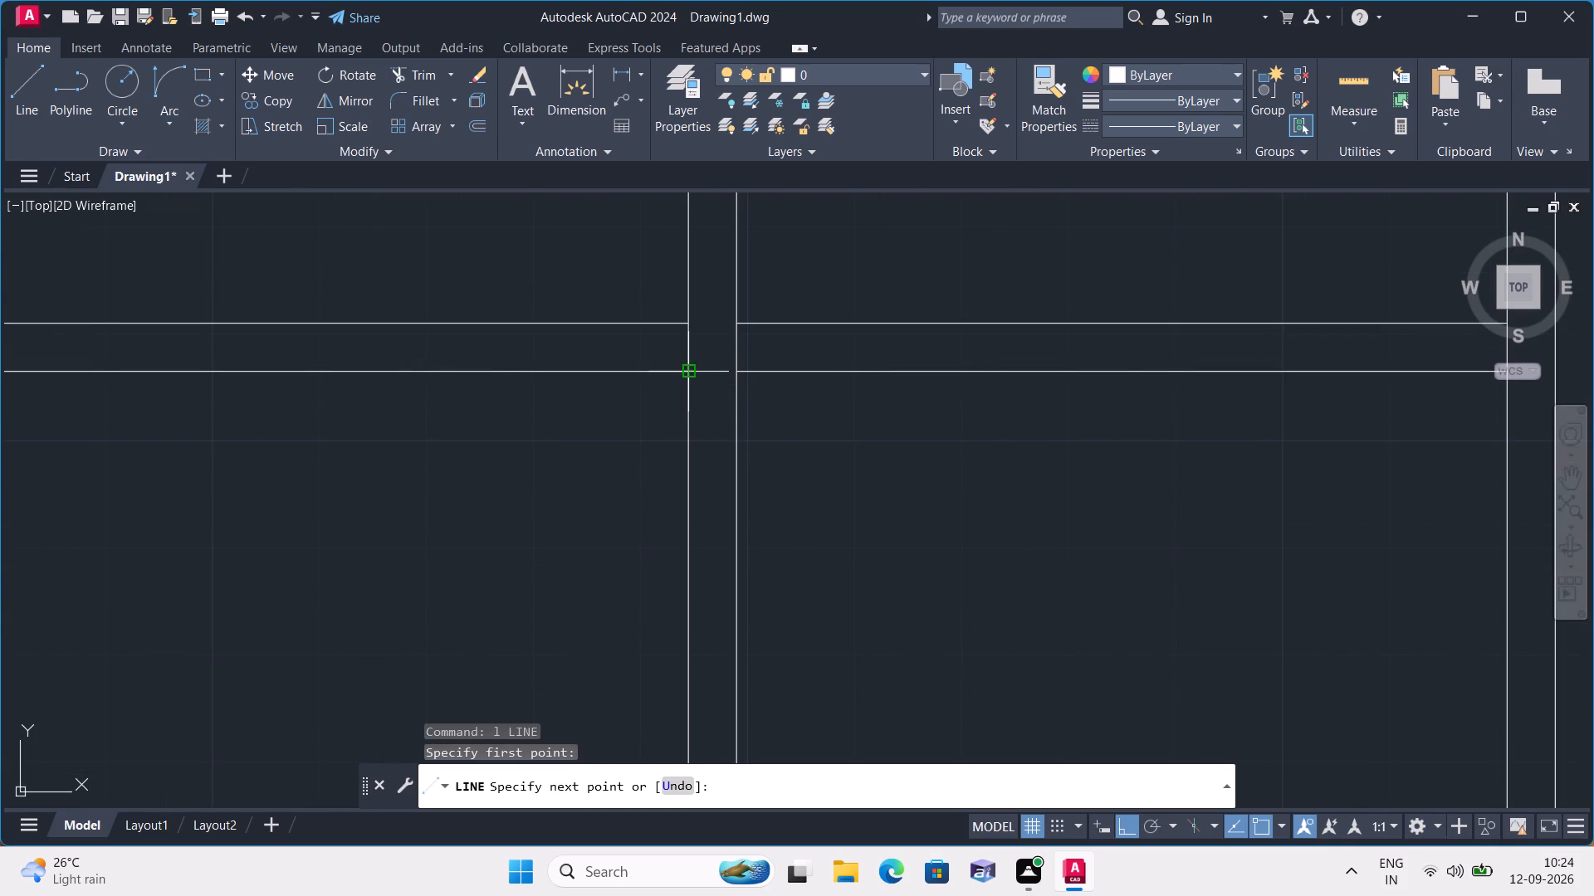
{"action": "left_click", "coordinate": [740, 373]}
{"action": "key", "text": "space"}
Draw a line 2' down the right partition's inner face from the cross partition's lower edge, continuing horizontally across that partition.
{"action": "scroll", "coordinate": [799, 491], "scroll_direction": "down", "scroll_amount": 3}
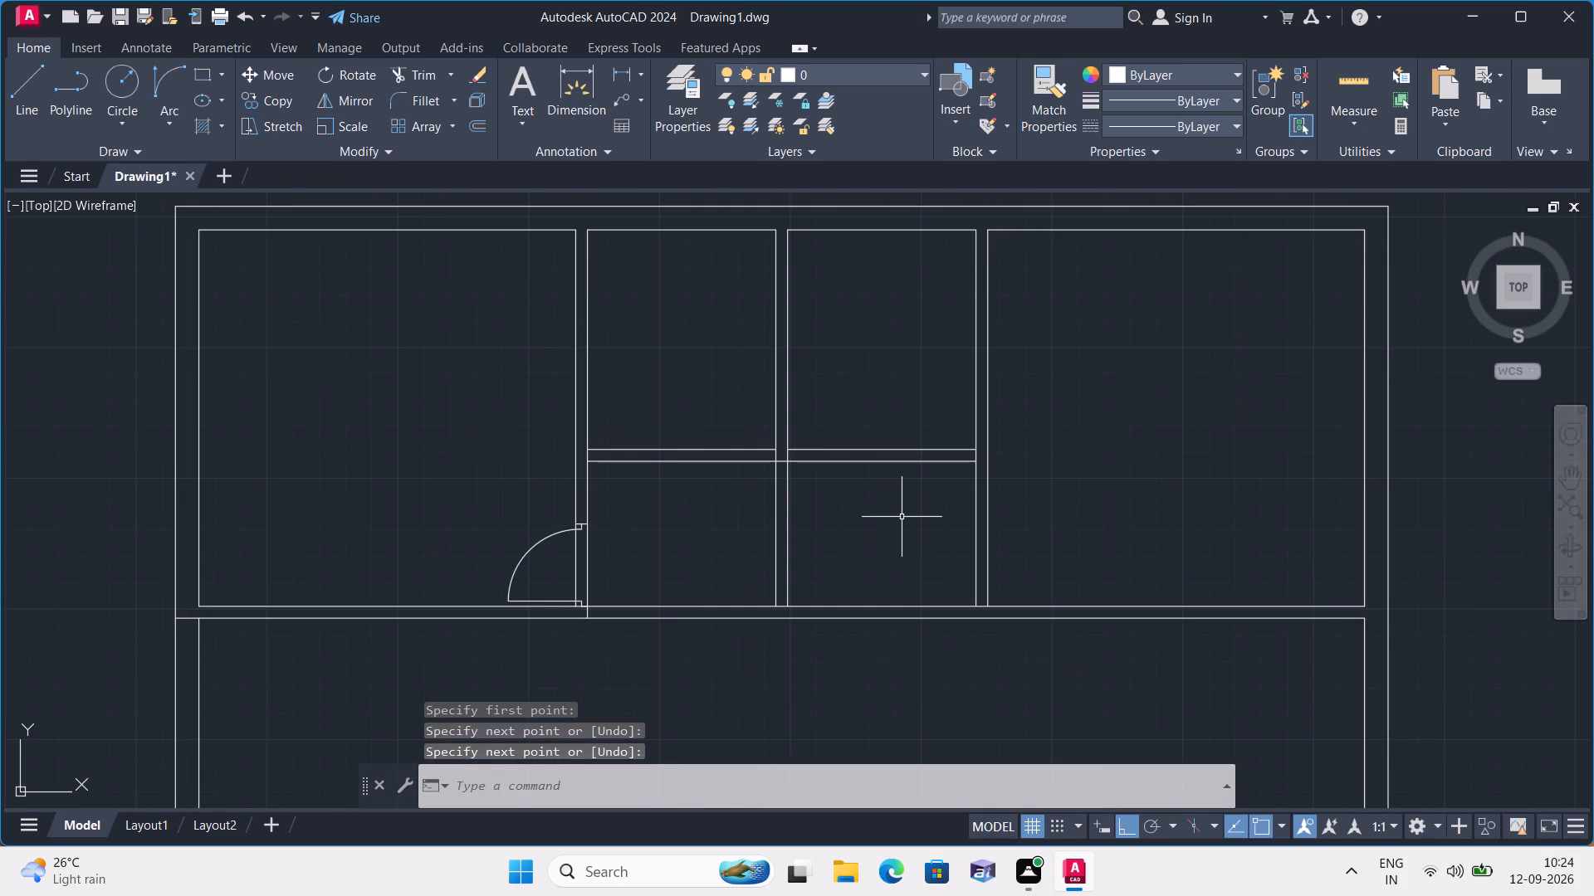
{"action": "middle_click_drag", "start_coordinate": [903, 519], "coordinate": [802, 415]}
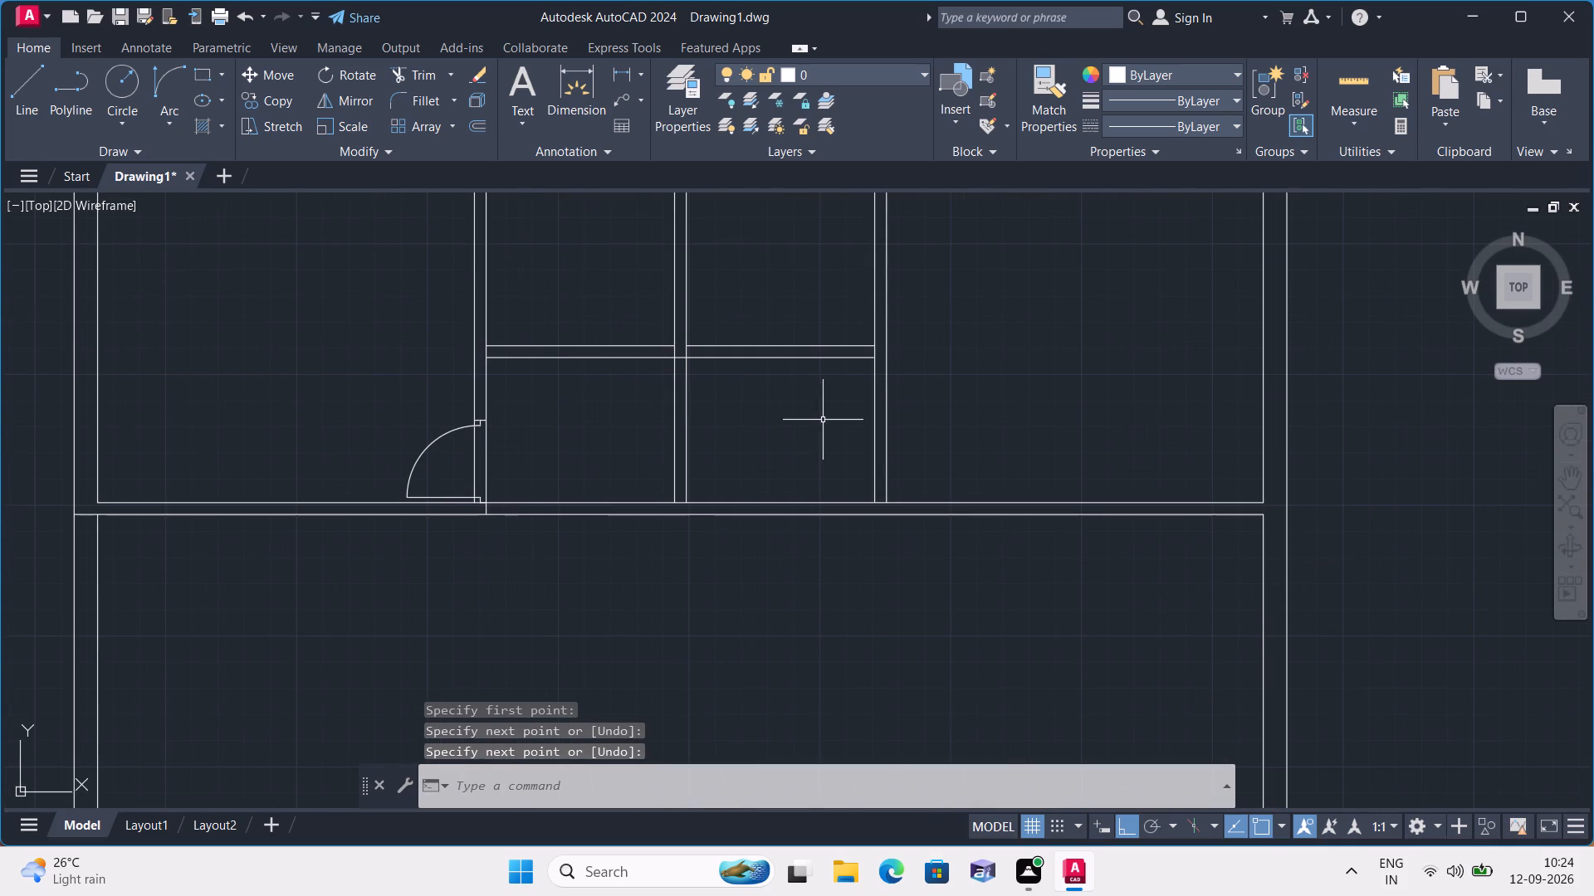
{"action": "key", "text": "space"}
{"action": "left_click", "coordinate": [878, 353]}
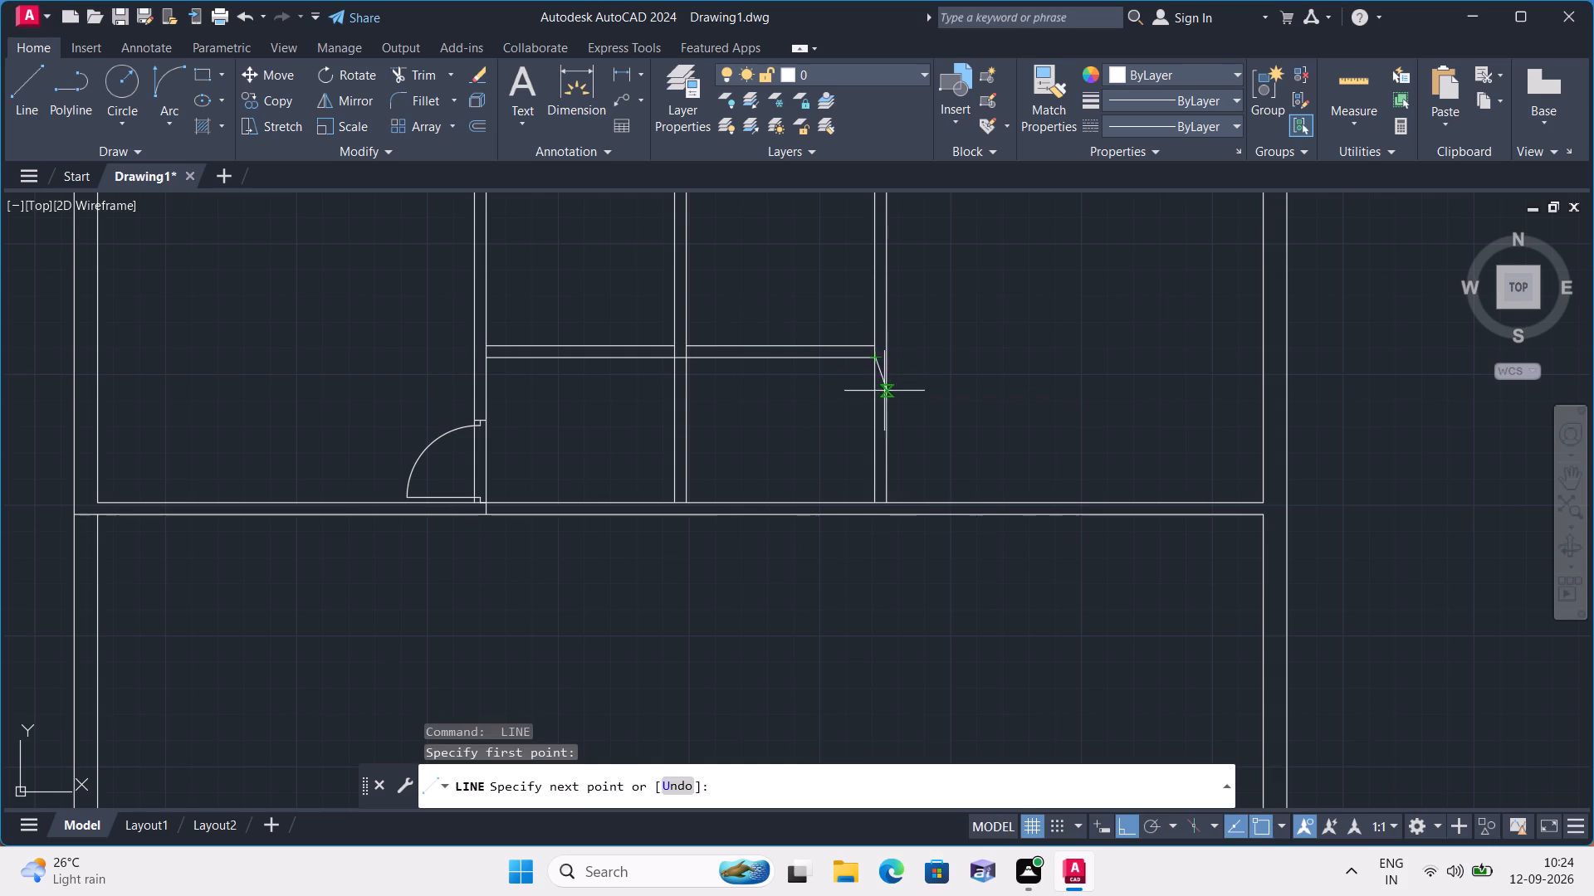
{"action": "key", "text": "2"}
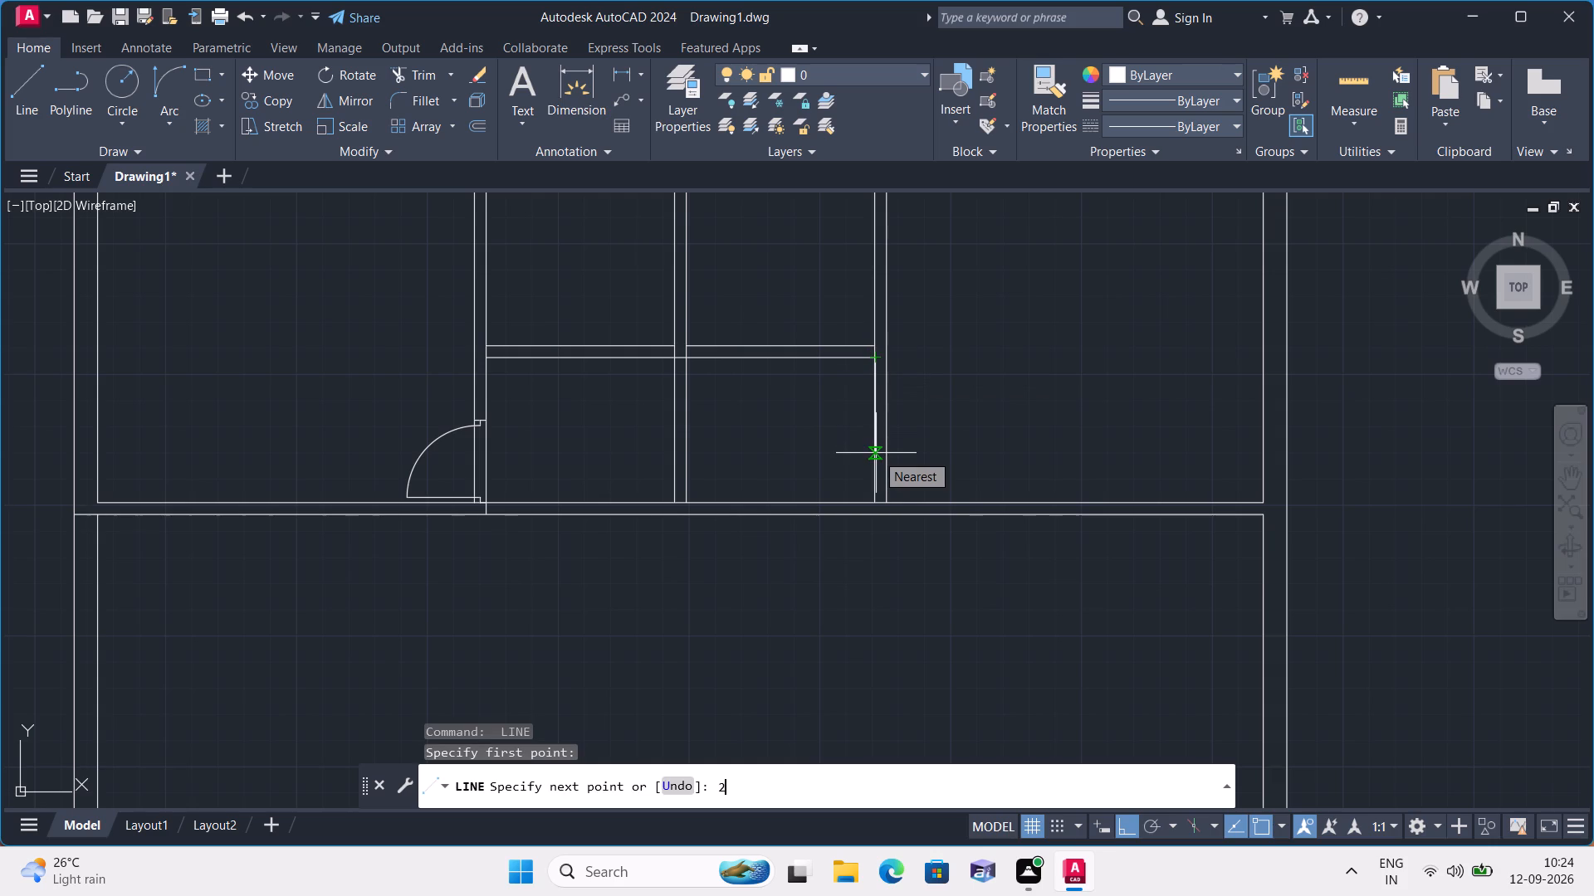
{"action": "type", "text": "'"}
{"action": "key", "text": "space"}
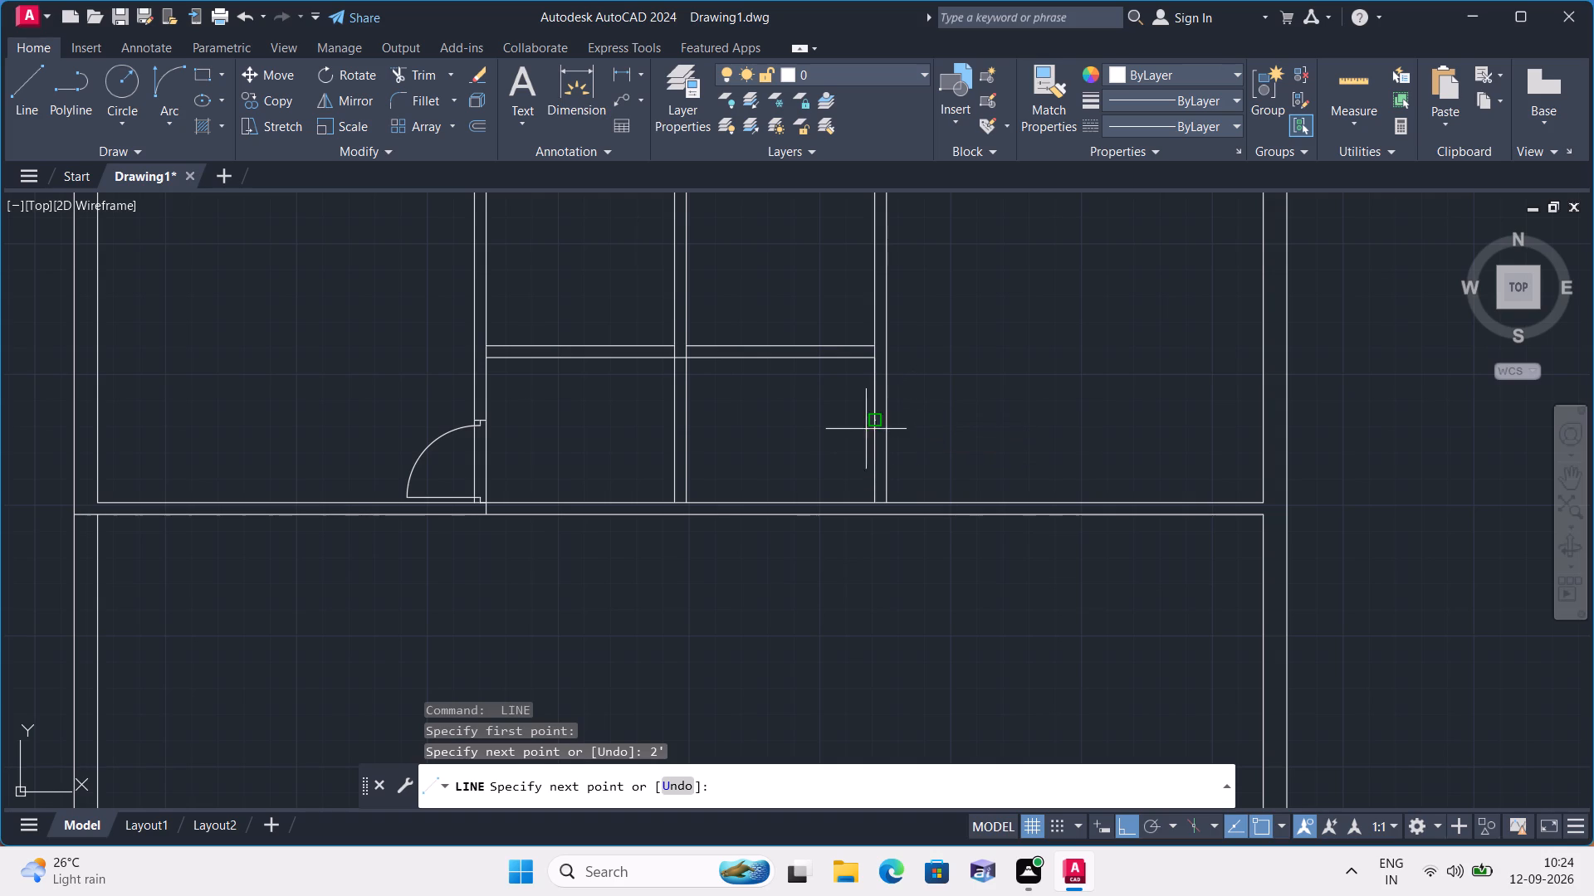
{"action": "left_click", "coordinate": [890, 420]}
{"action": "key", "text": "space"}
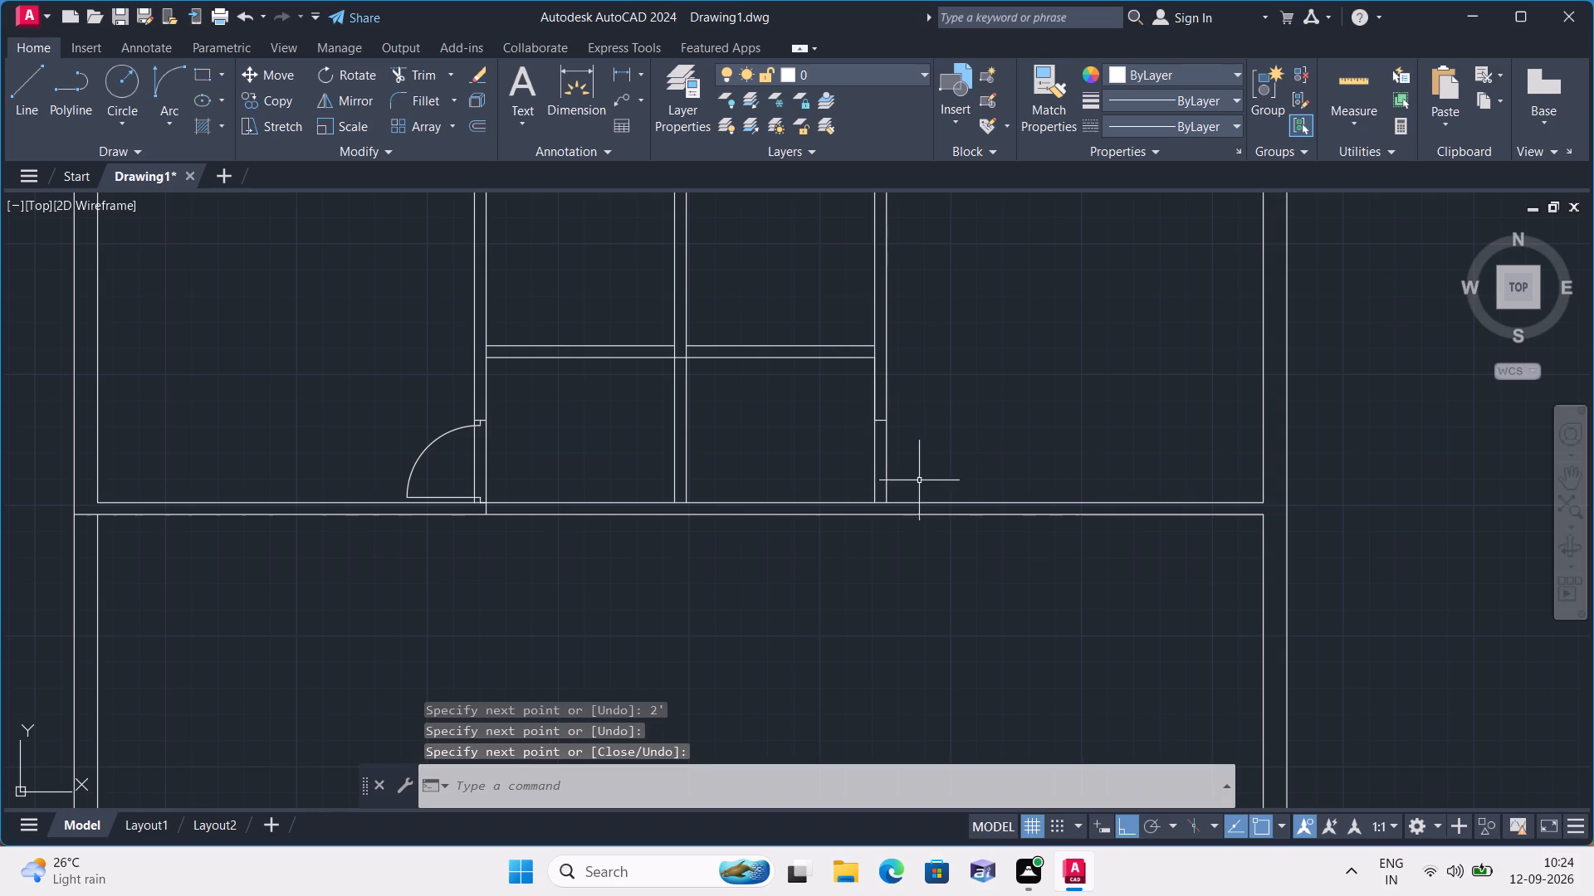
Delete the 2' vertical helper line on the right partition's inner face, keeping the line across the partition.
{"action": "scroll", "coordinate": [687, 499], "scroll_direction": "up", "scroll_amount": 1}
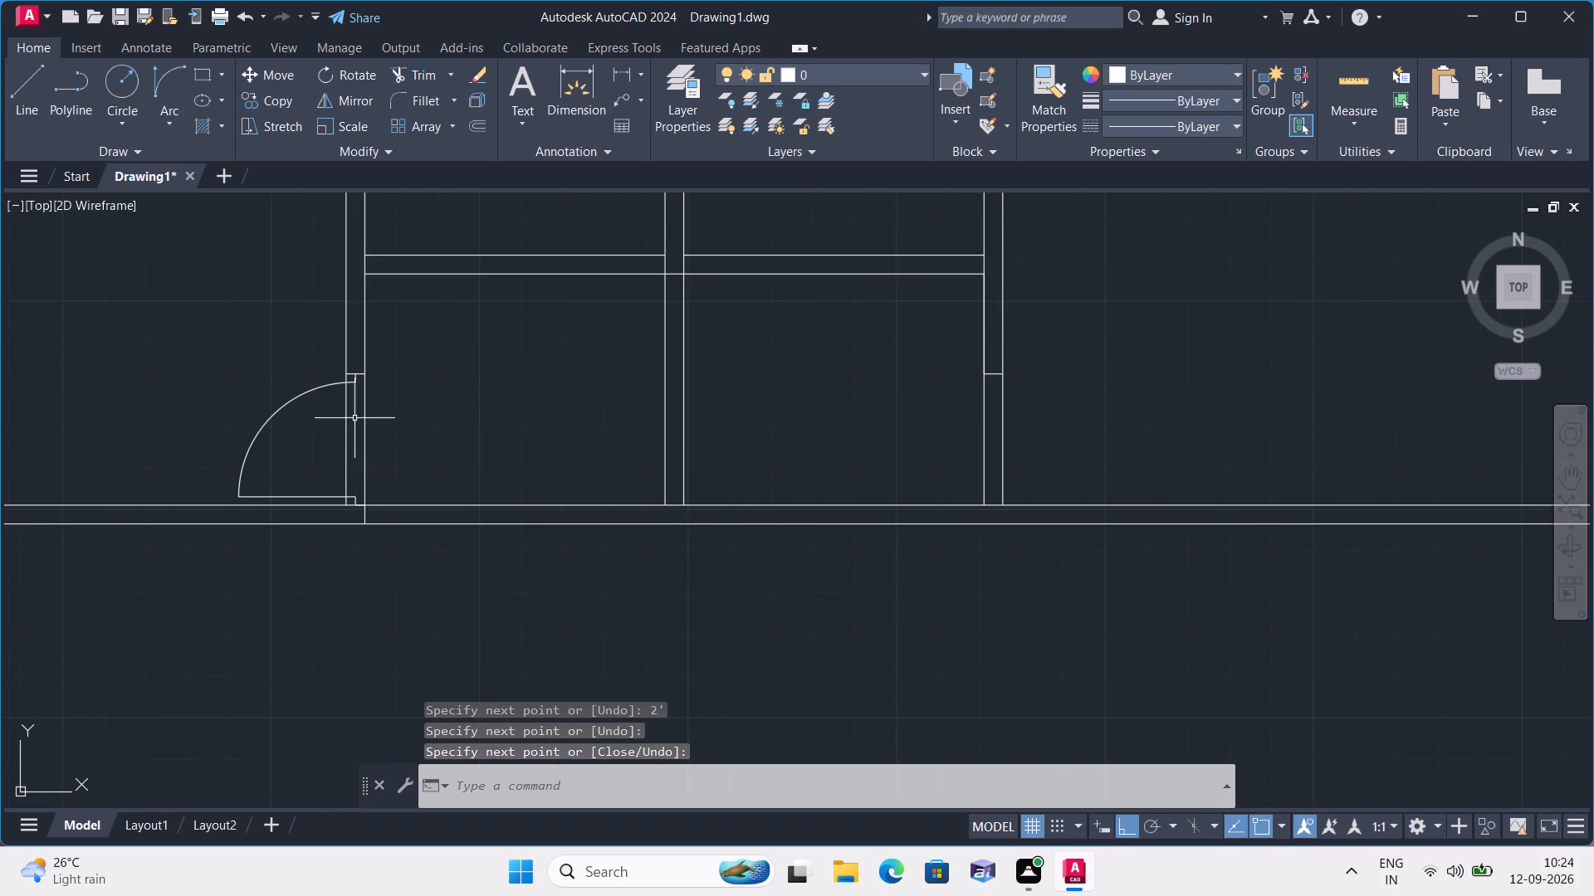
{"action": "left_click", "coordinate": [984, 314]}
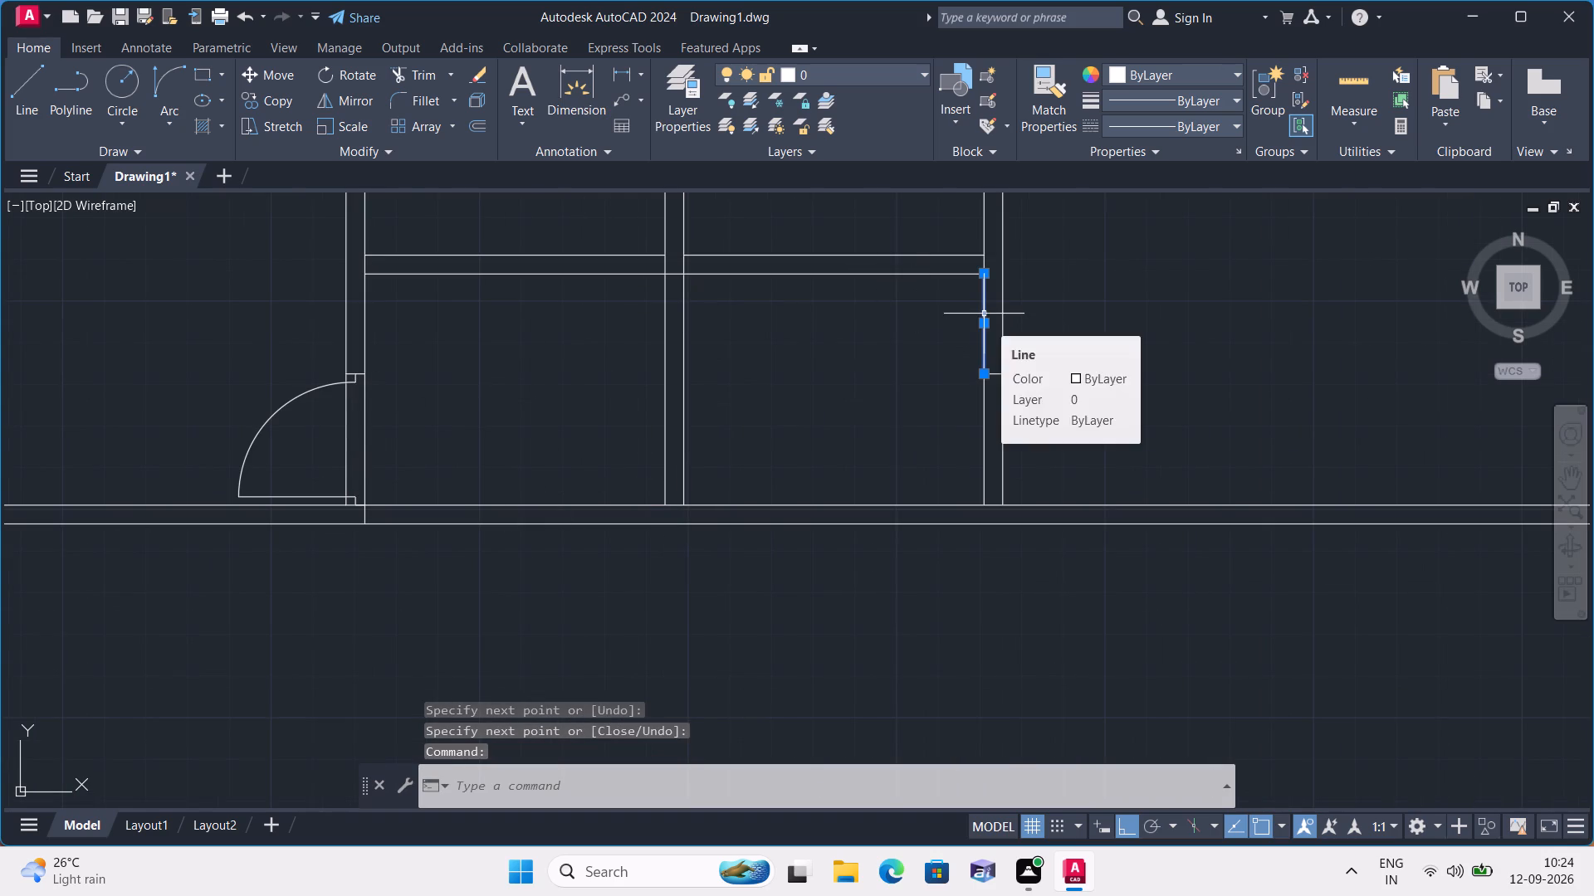
{"action": "key", "text": "Delete"}
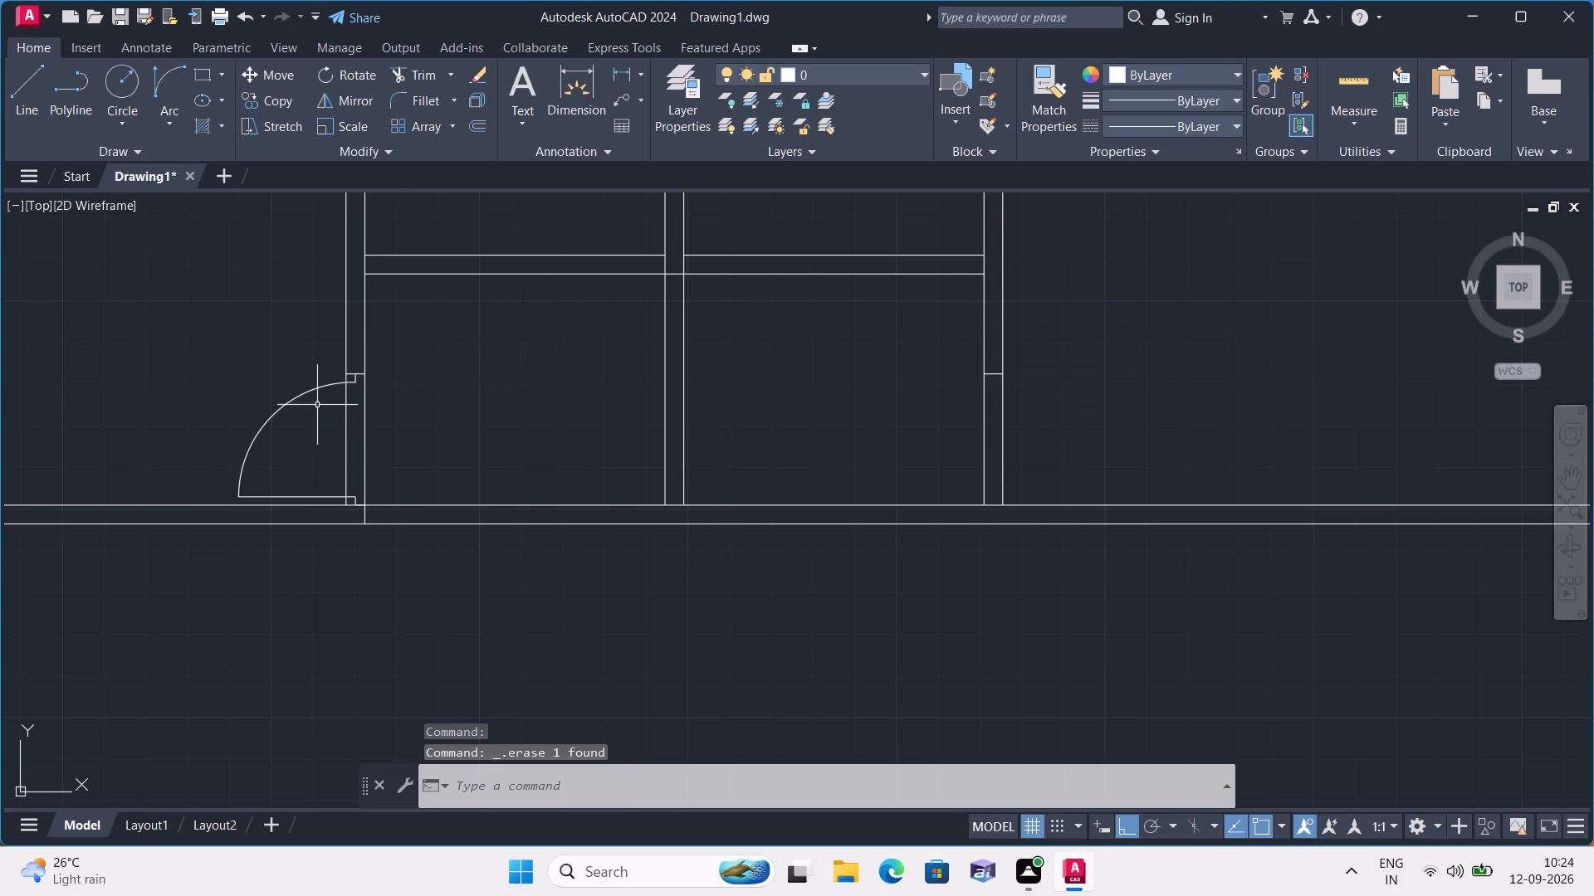
Mirror the left door's swing arc, leaf and two stubs about a vertical line in the left middle room, keeping the source objects.
{"action": "left_click", "coordinate": [316, 392]}
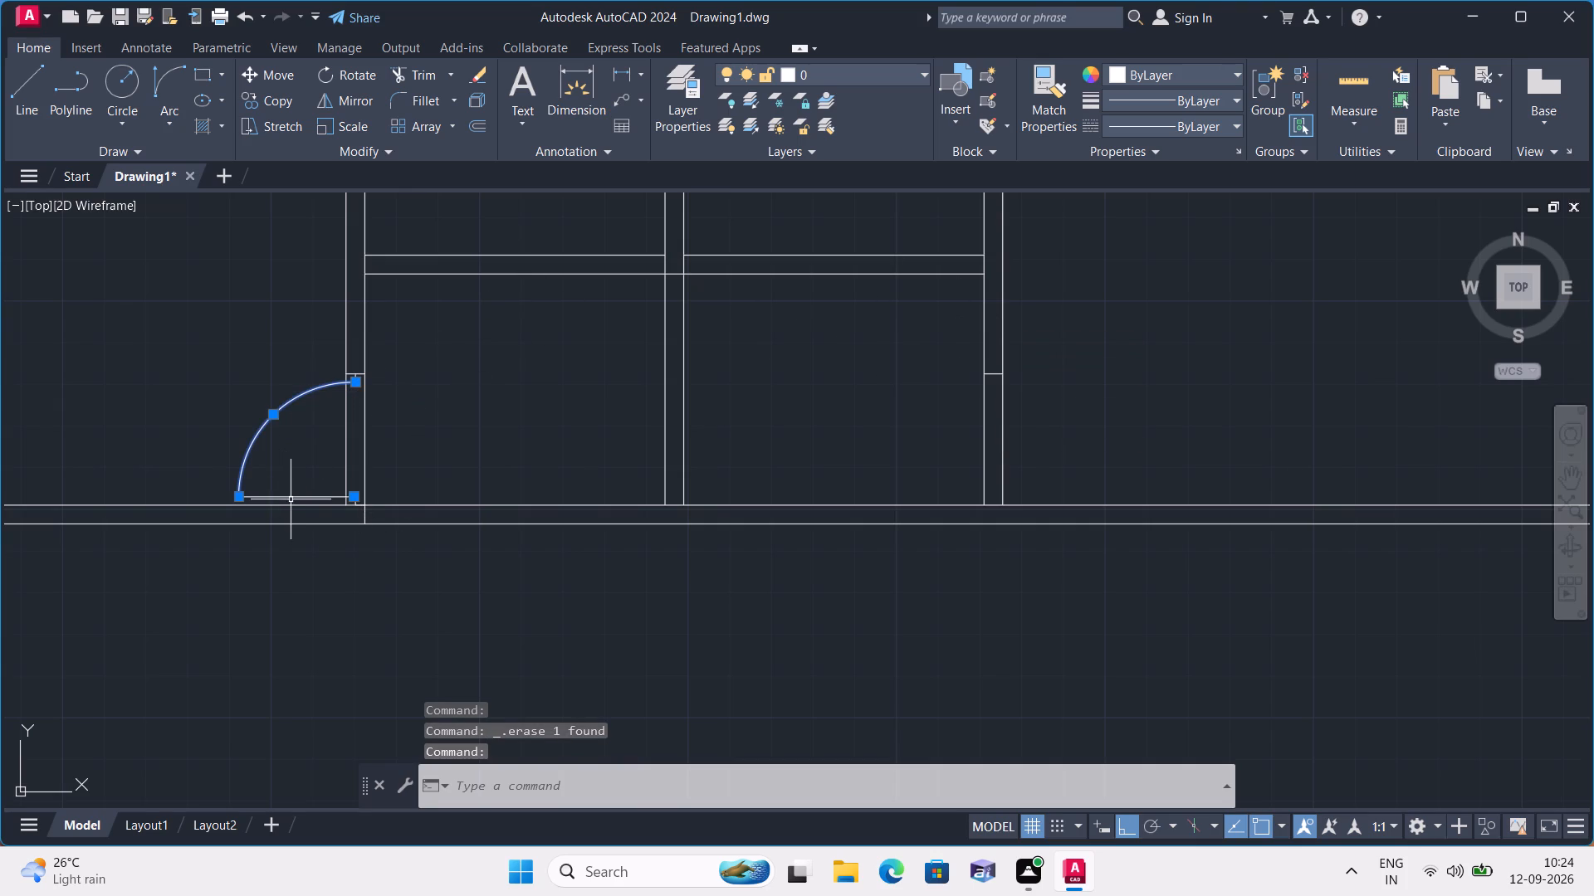
{"action": "left_click", "coordinate": [291, 498]}
{"action": "scroll", "coordinate": [375, 510], "scroll_direction": "up", "scroll_amount": 4}
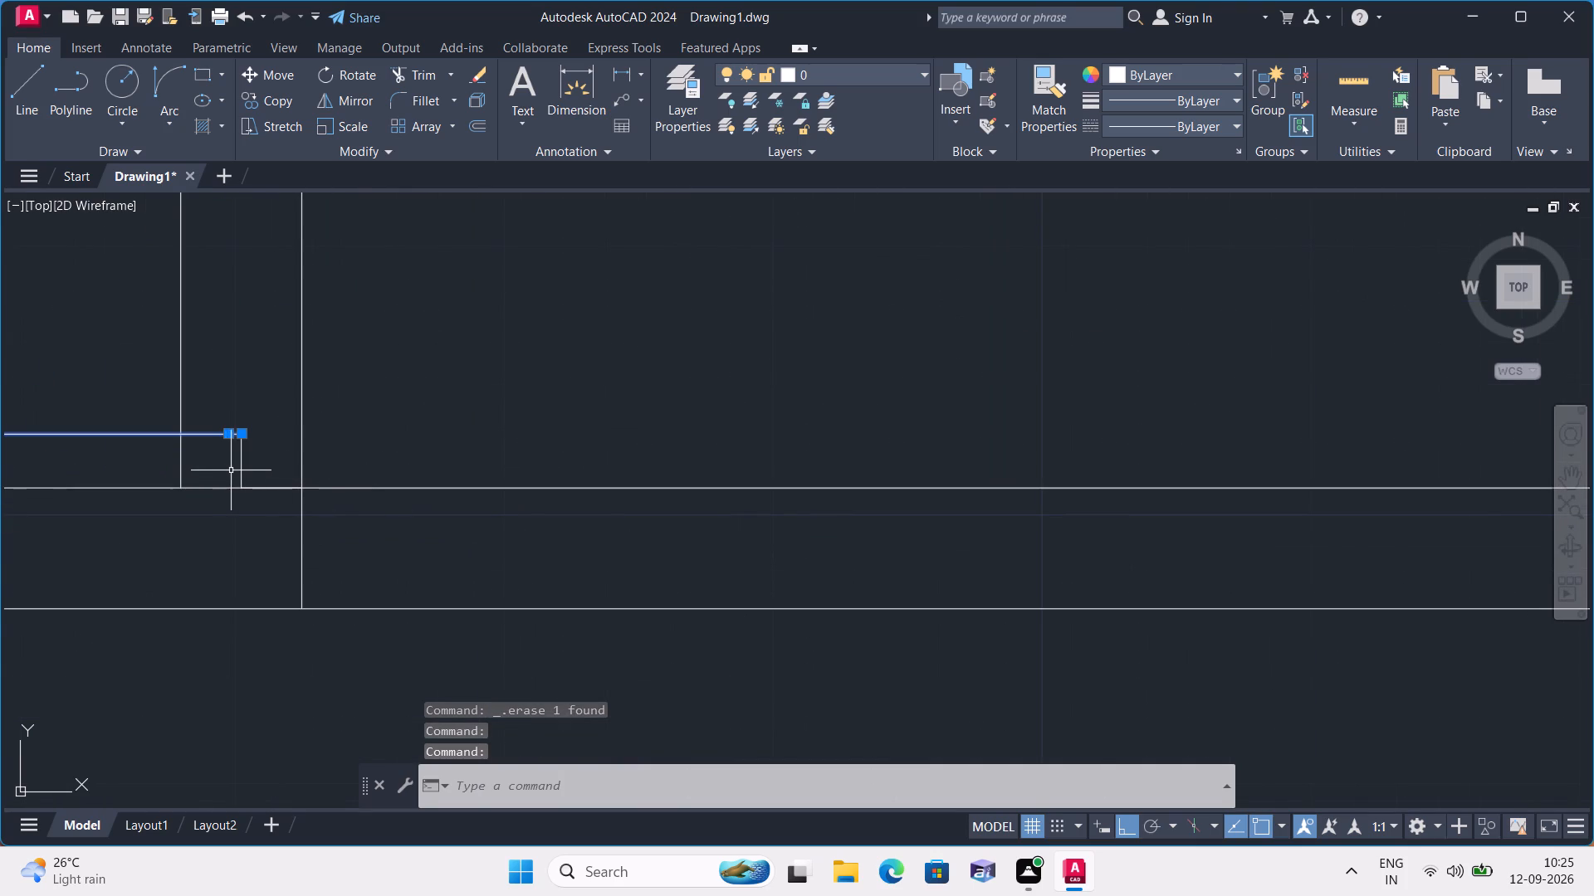
{"action": "left_click", "coordinate": [241, 470]}
{"action": "scroll", "coordinate": [247, 383], "scroll_direction": "down", "scroll_amount": 2}
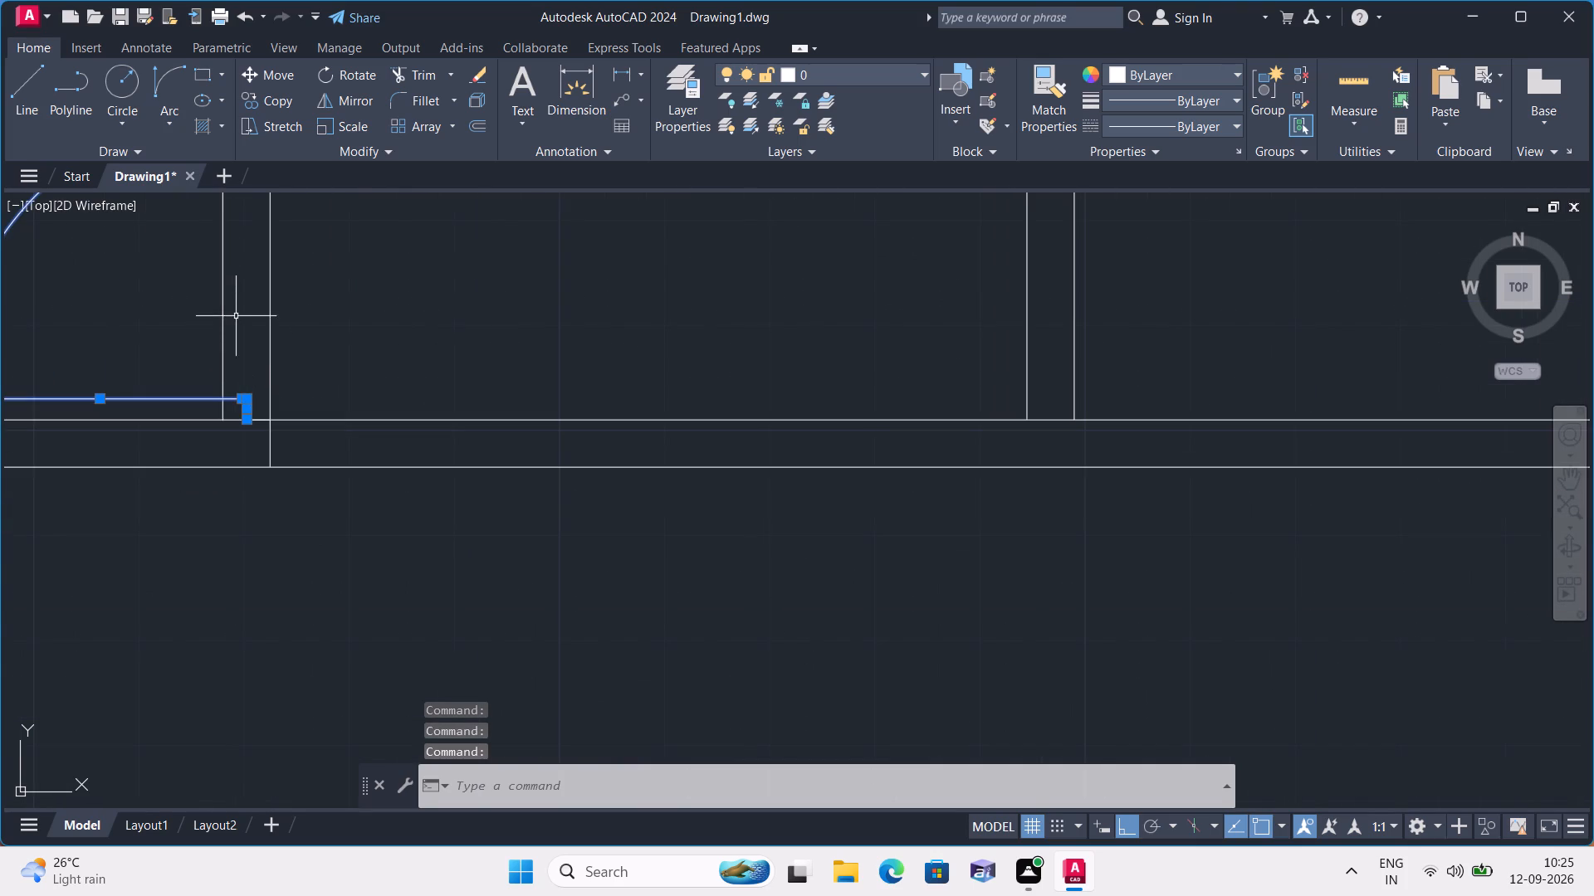
{"action": "middle_click_drag", "start_coordinate": [236, 316], "coordinate": [378, 494]}
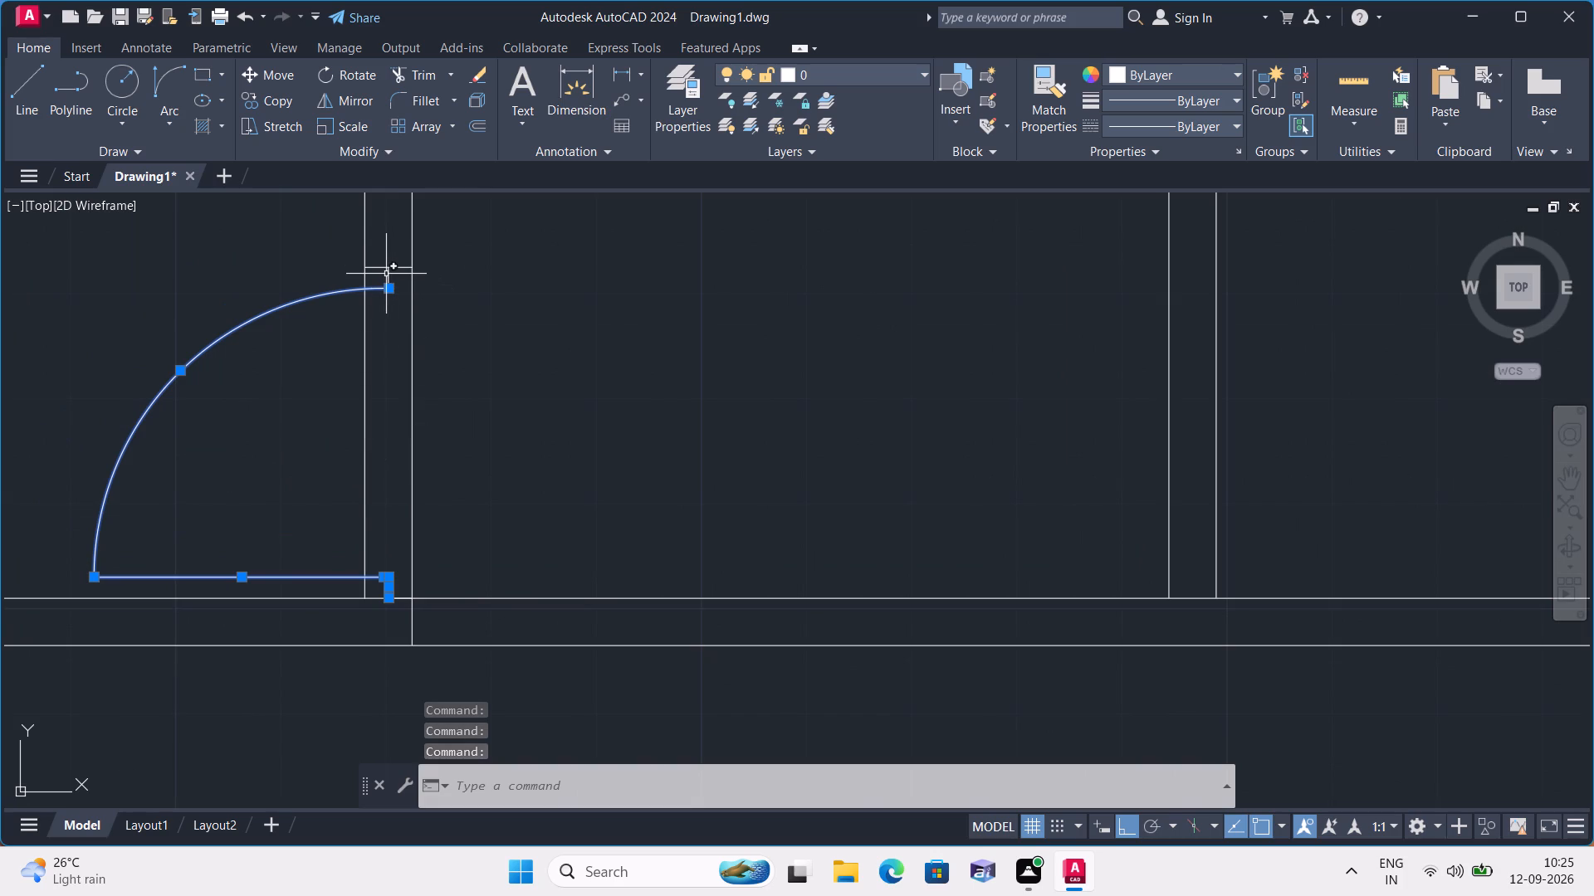
{"action": "left_click", "coordinate": [387, 275]}
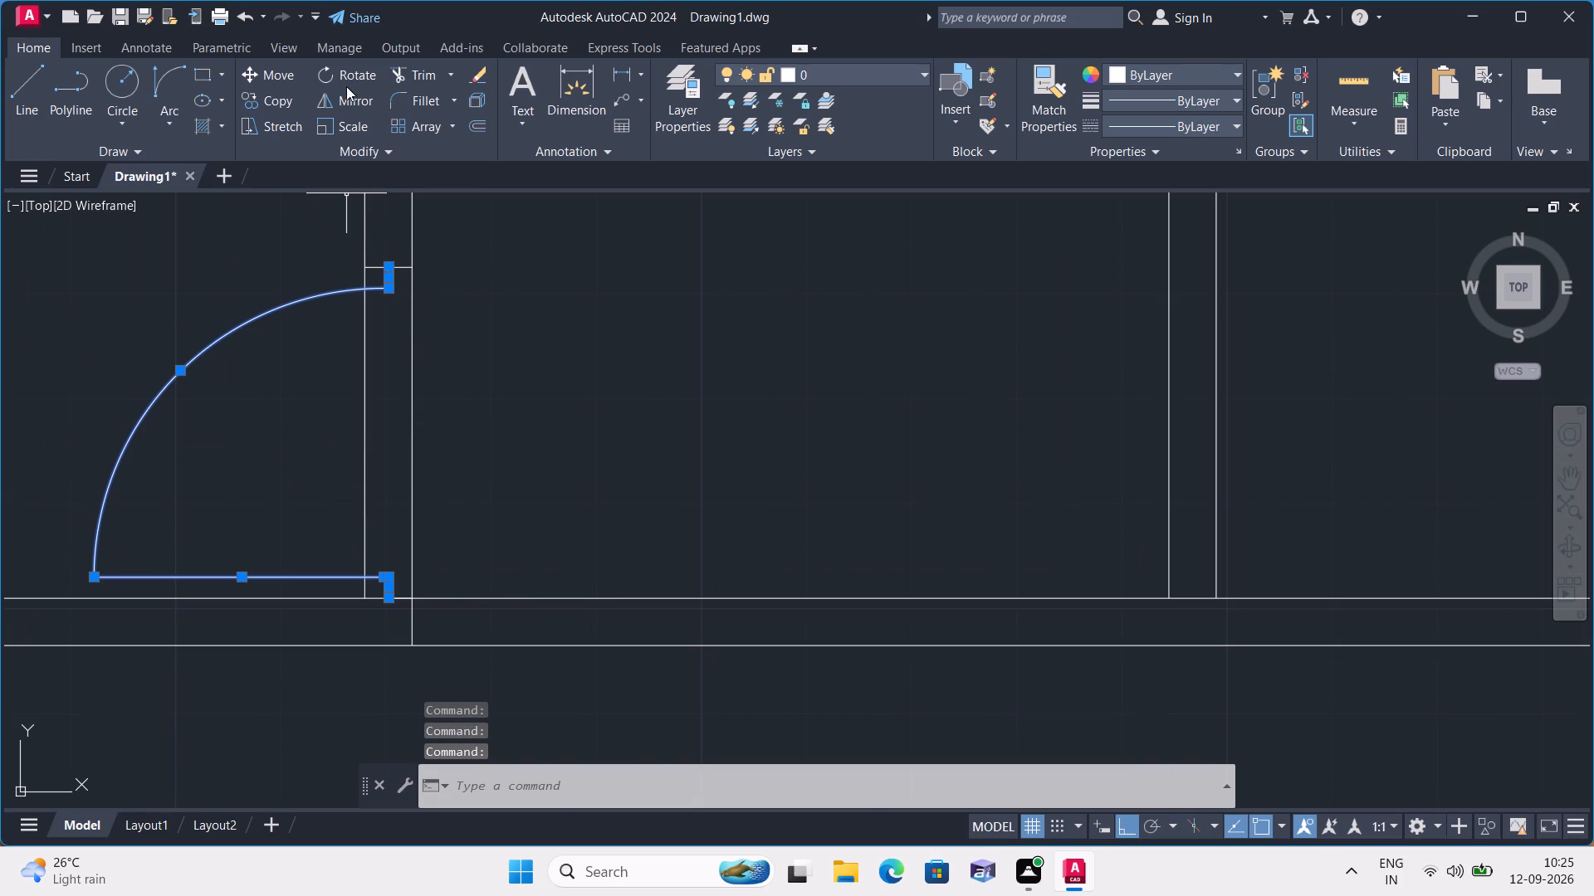
{"action": "left_click", "coordinate": [346, 105]}
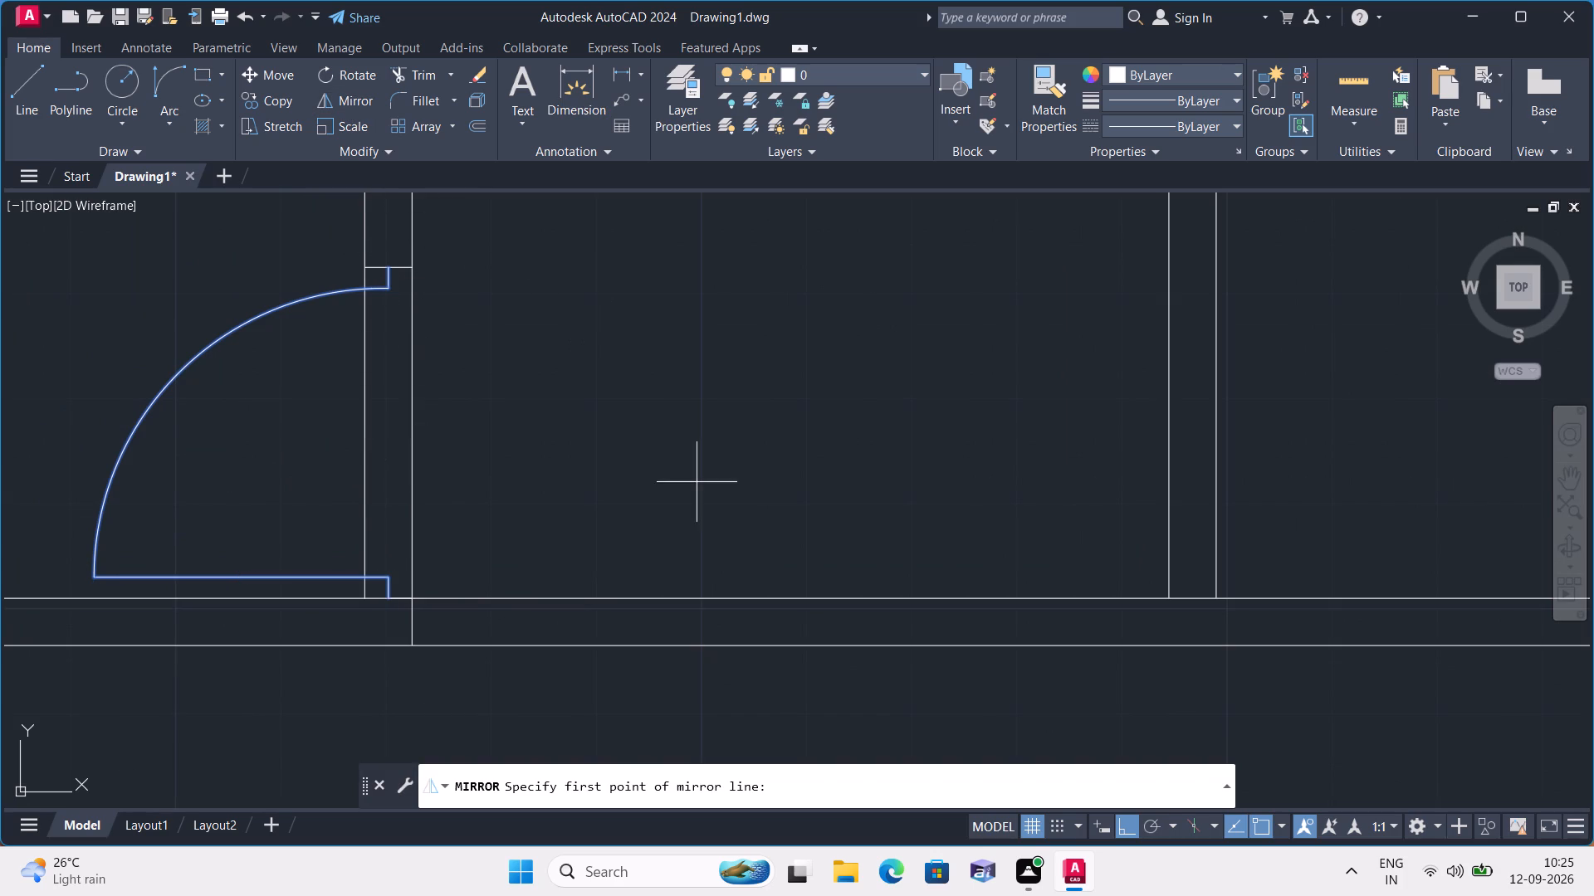
{"action": "left_click", "coordinate": [579, 446]}
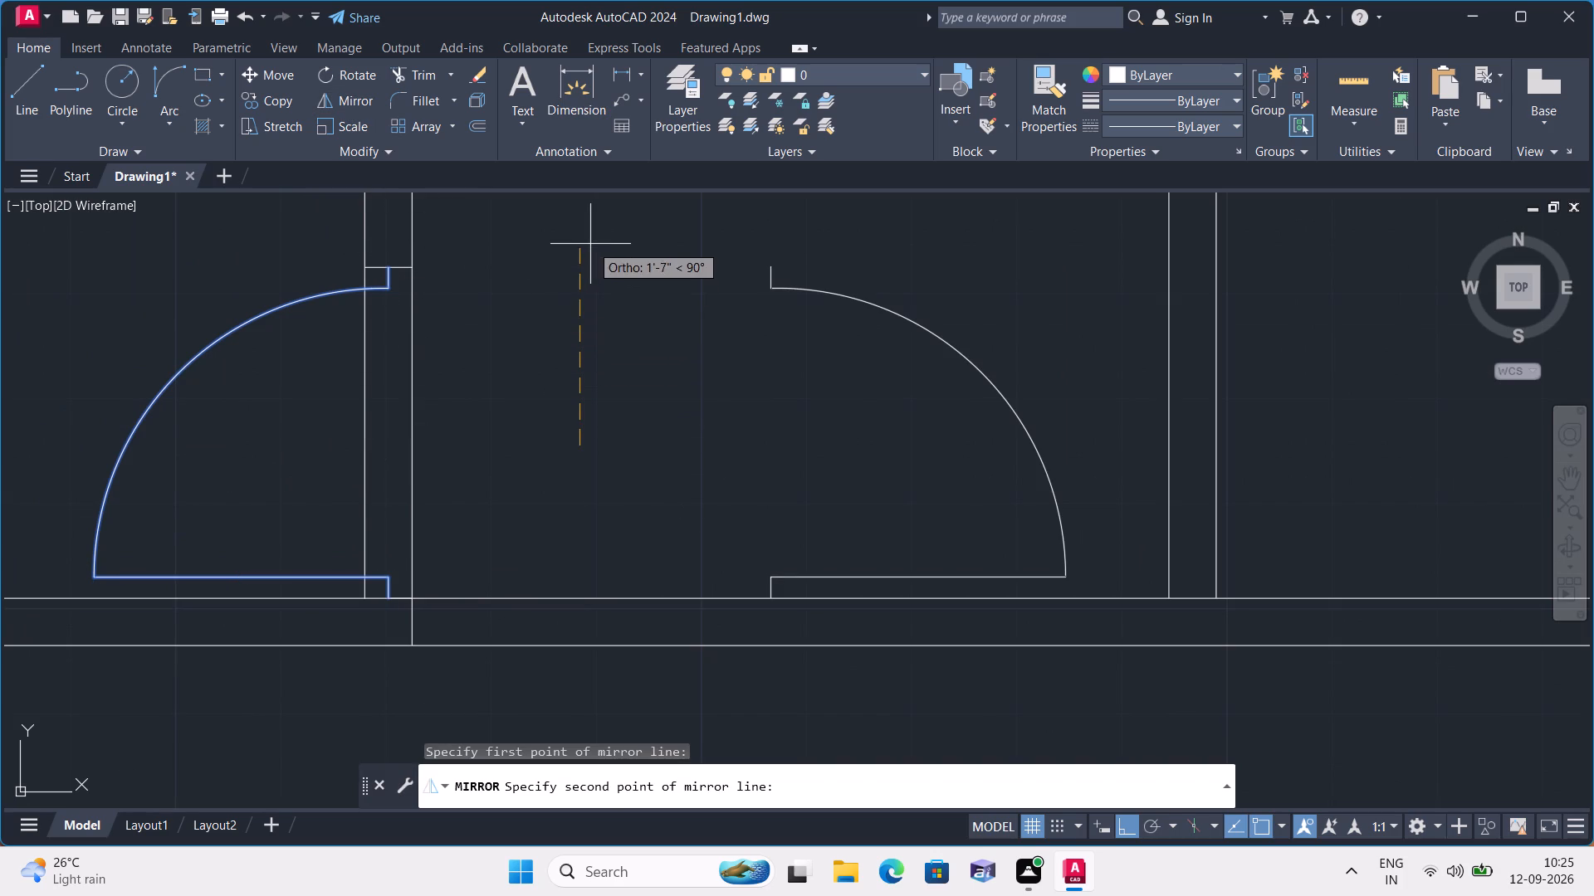
{"action": "left_click", "coordinate": [593, 227]}
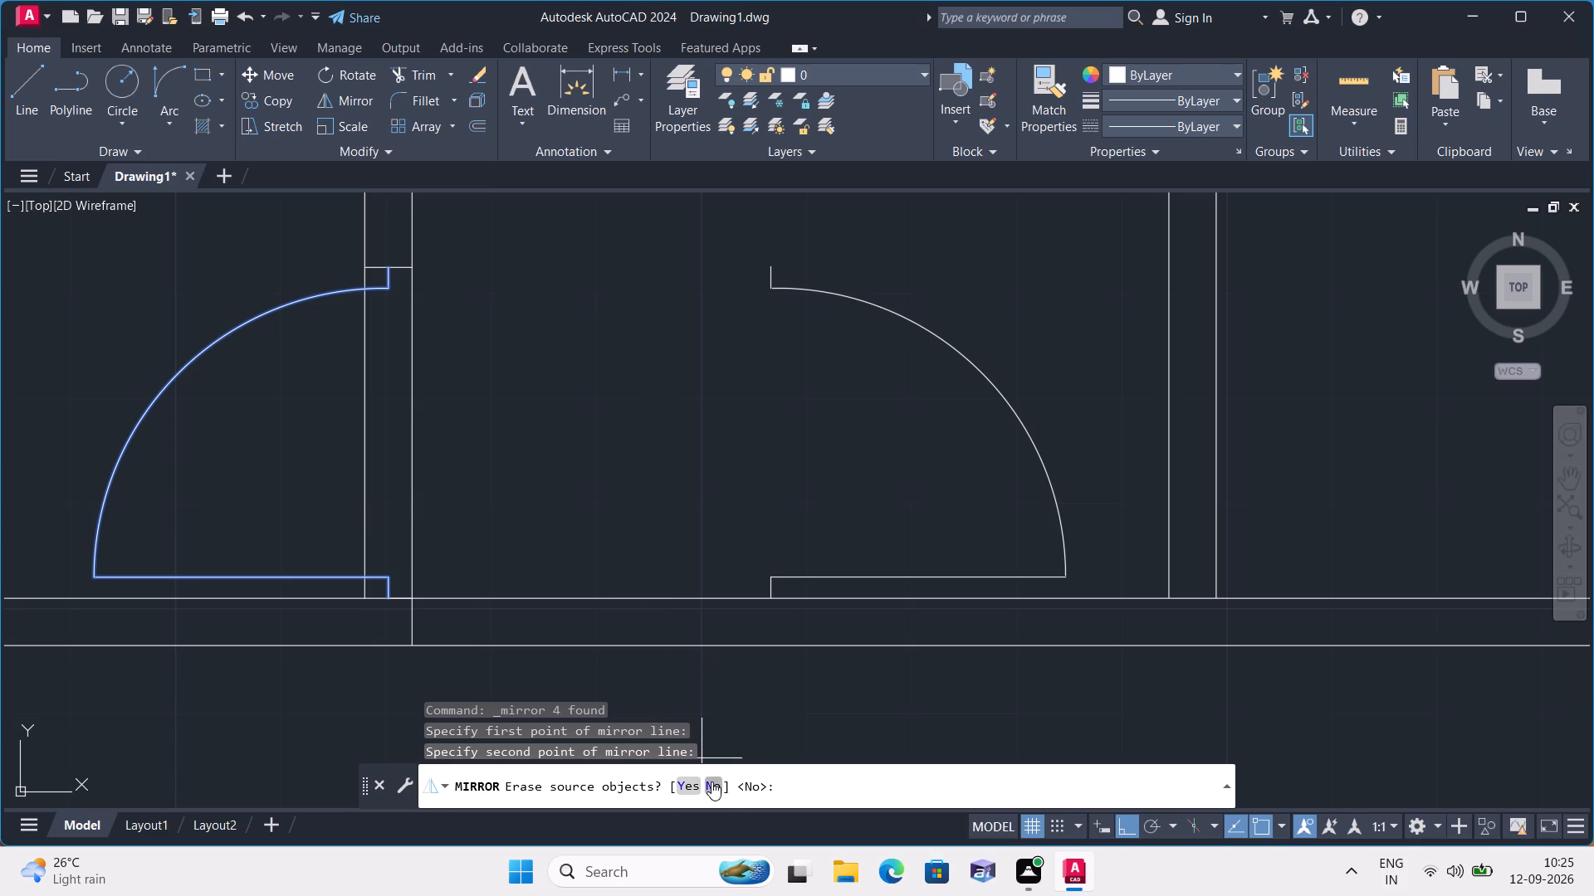
{"action": "left_click", "coordinate": [711, 781]}
Move the mirrored door from its upper stub's top end to the midpoint of the line across the right partition.
{"action": "left_click", "coordinate": [769, 583]}
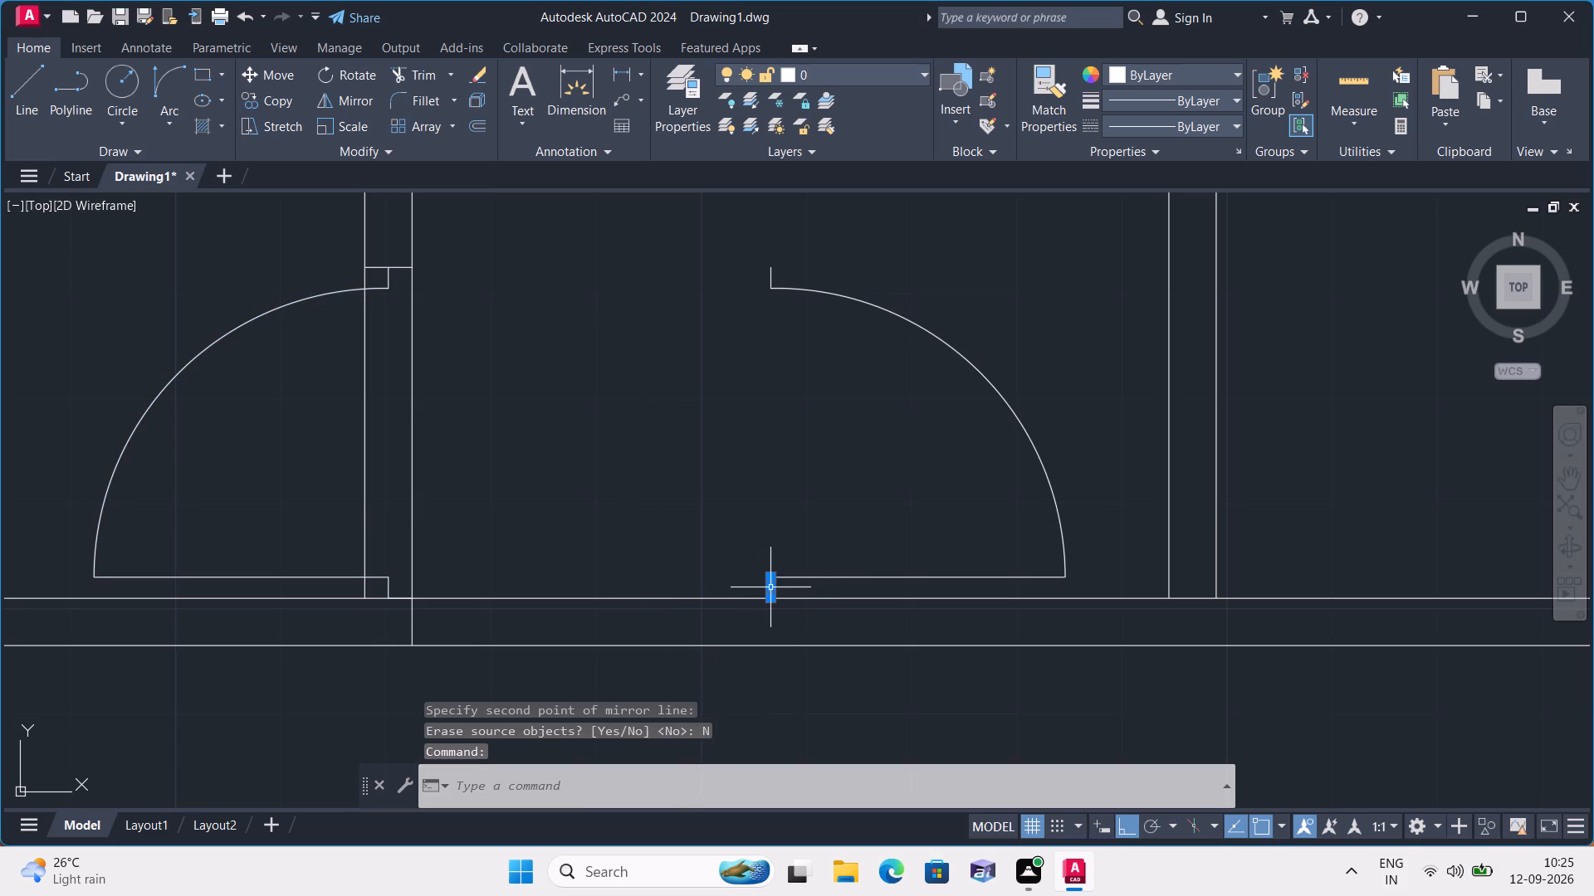
{"action": "left_click", "coordinate": [801, 579]}
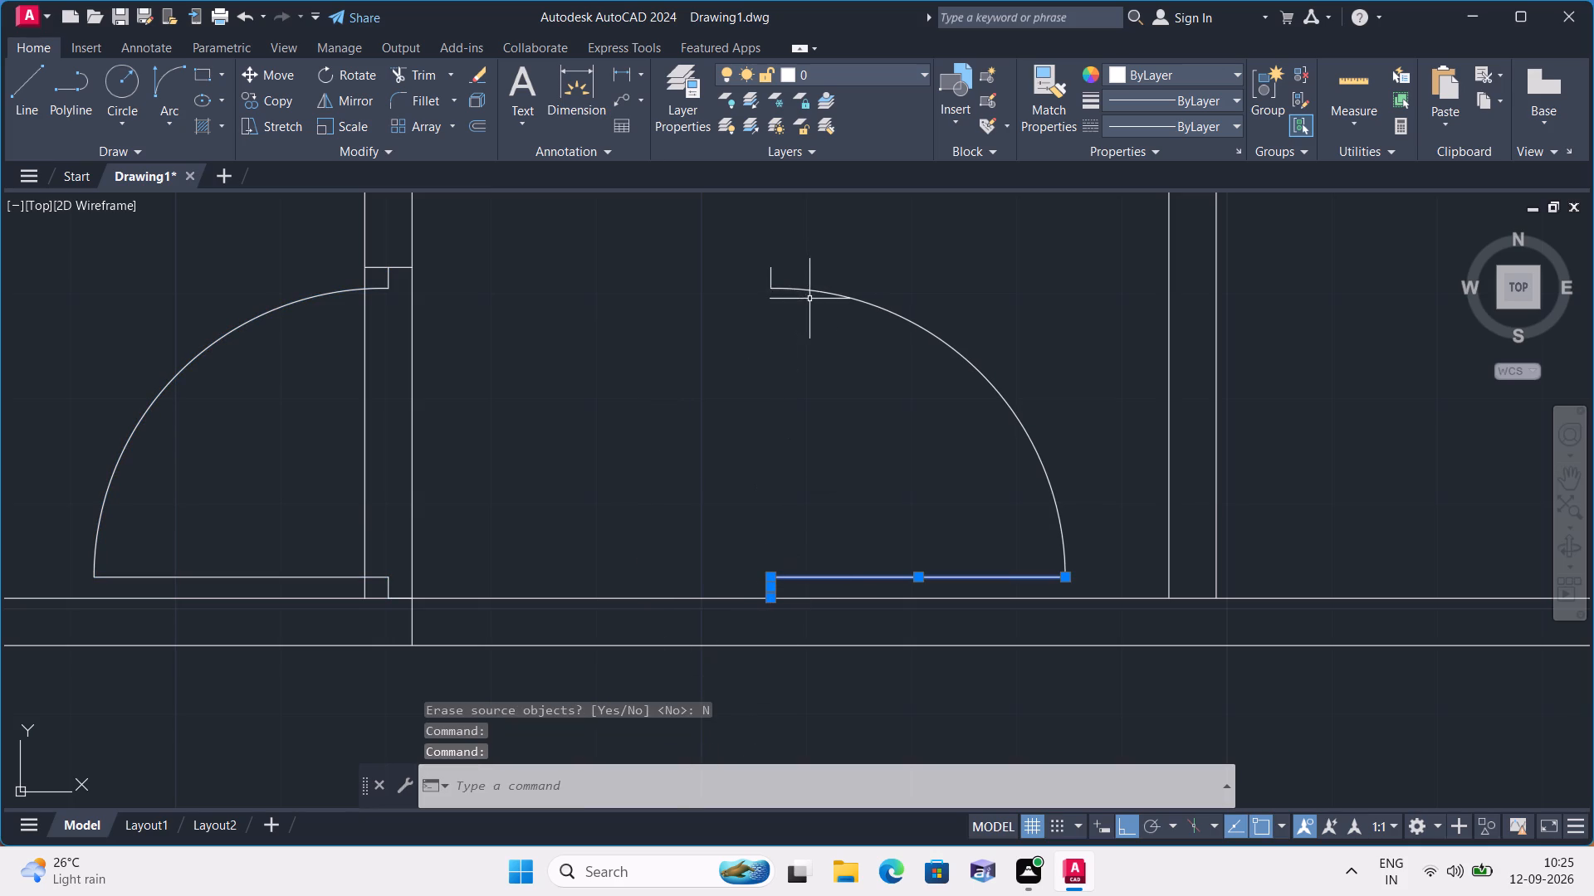
{"action": "left_click", "coordinate": [809, 288]}
{"action": "left_click", "coordinate": [770, 277]}
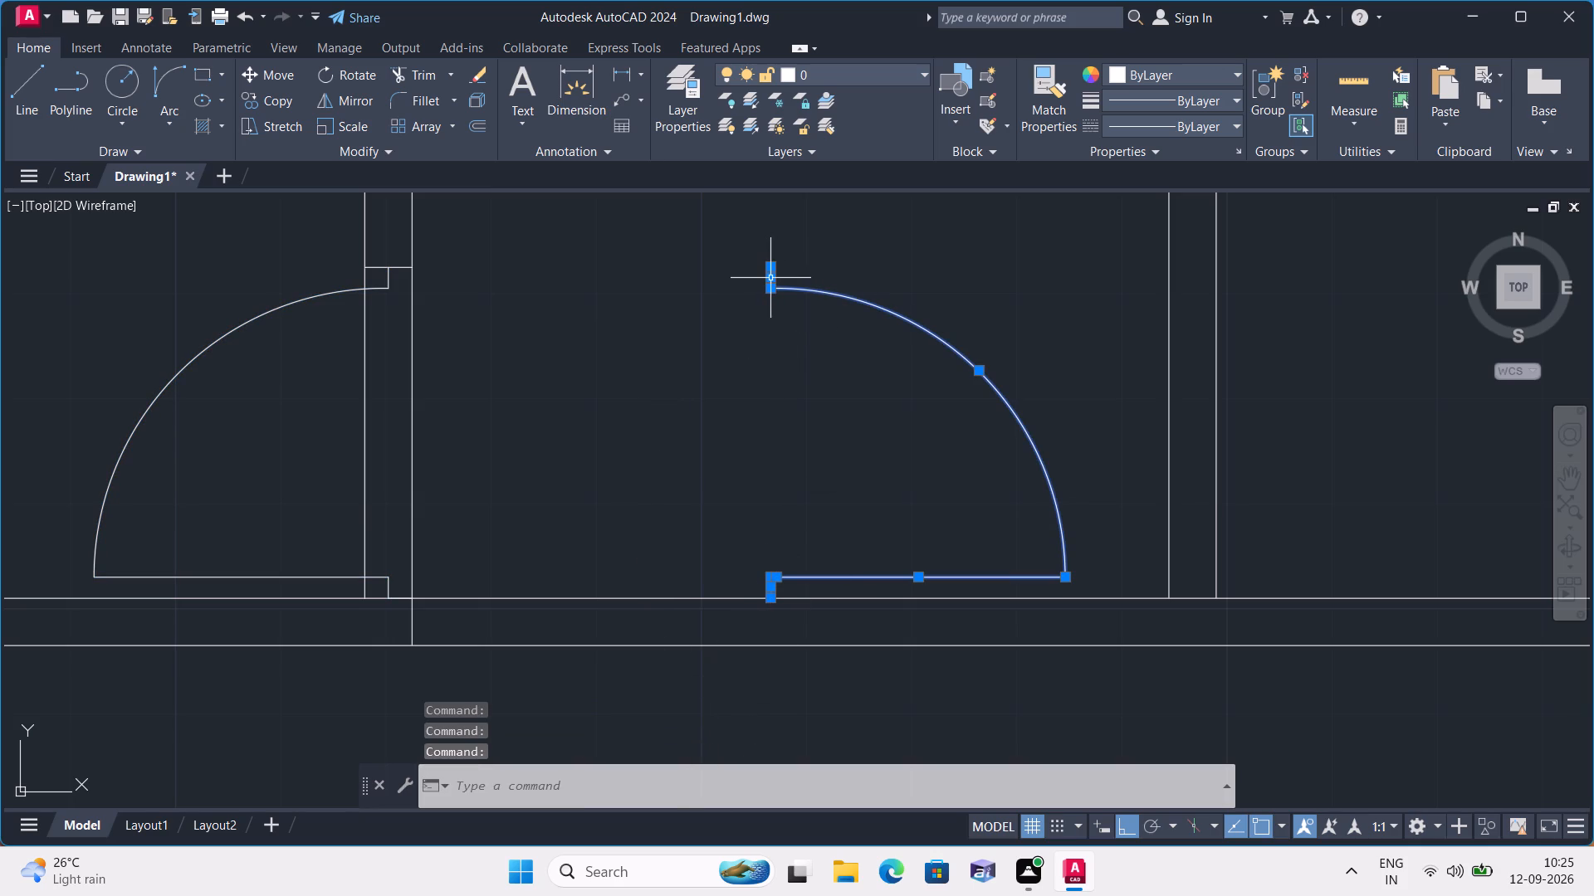
{"action": "left_click", "coordinate": [277, 73]}
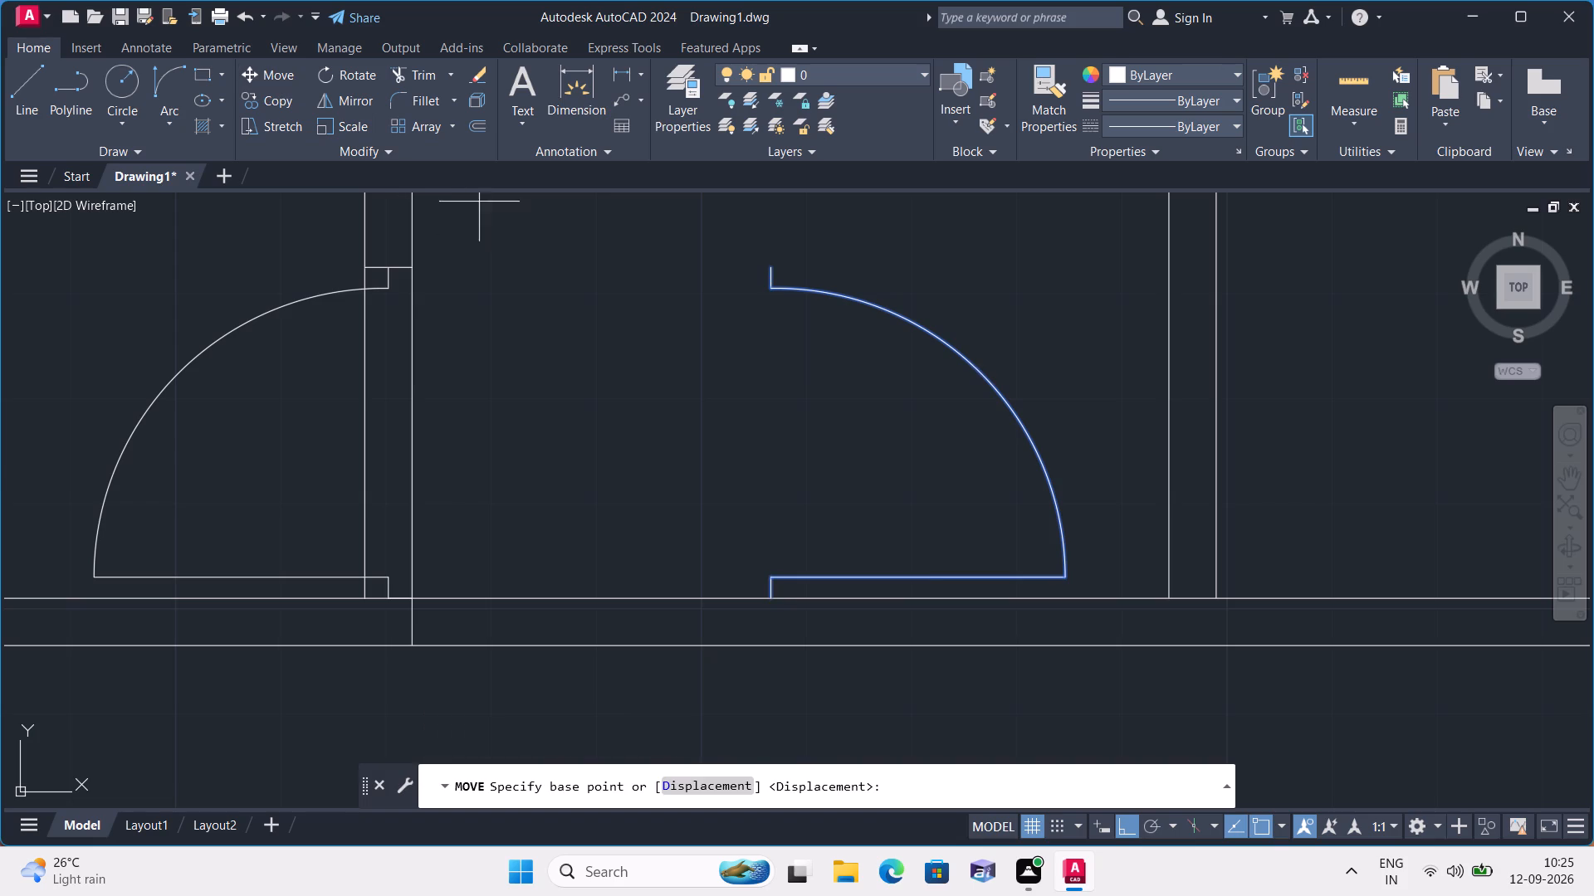
{"action": "left_click", "coordinate": [770, 262]}
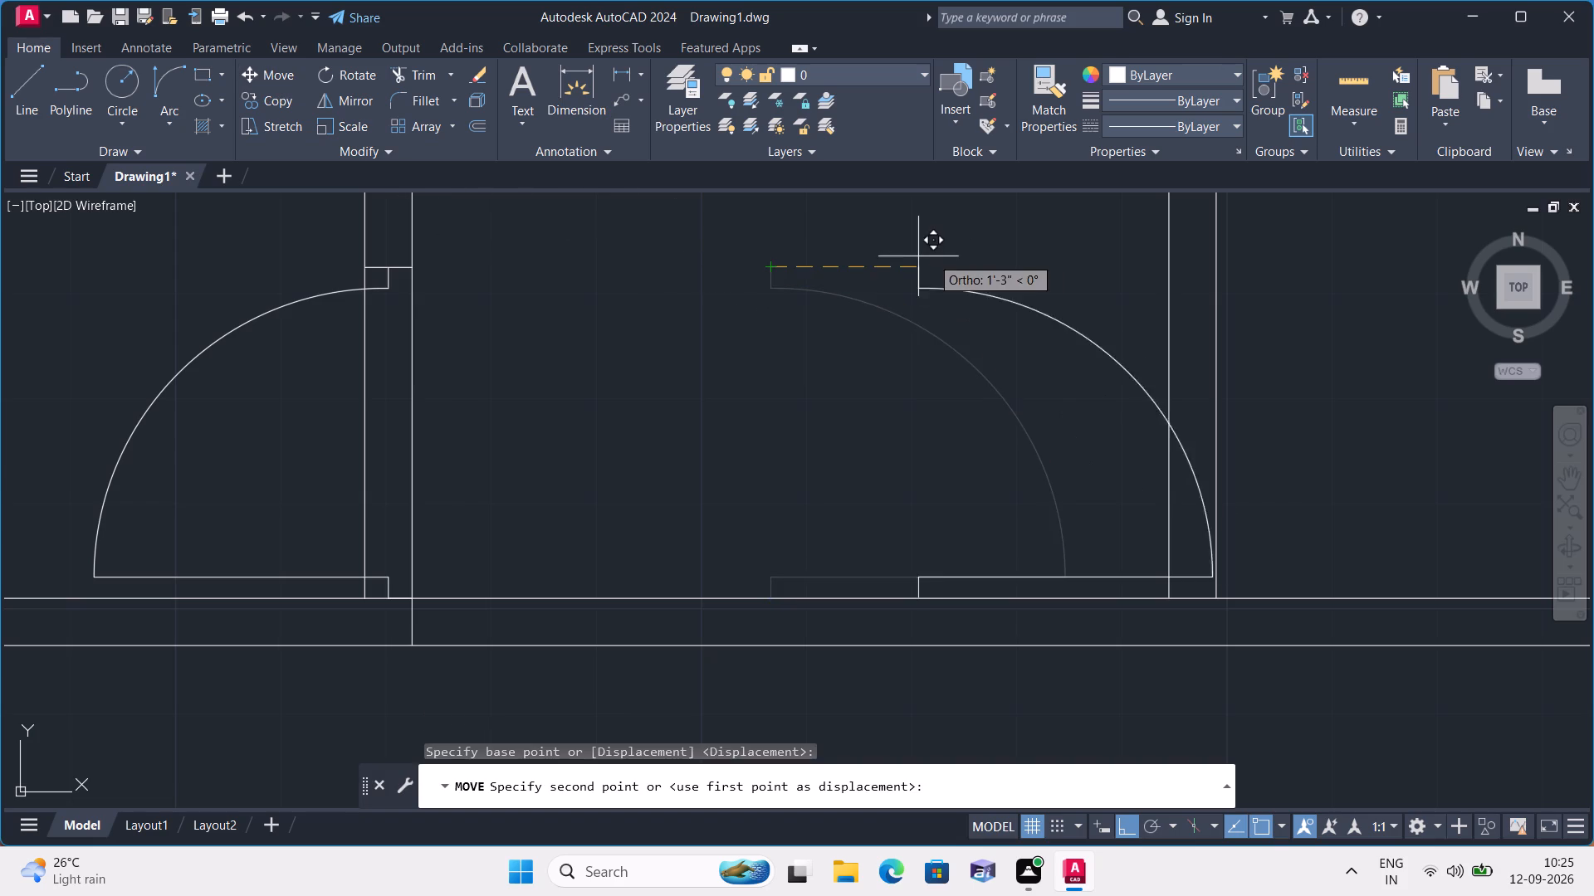
{"action": "scroll", "coordinate": [946, 257], "scroll_direction": "down", "scroll_amount": 1}
{"action": "middle_click_drag", "start_coordinate": [946, 257], "coordinate": [819, 324]}
{"action": "scroll", "coordinate": [819, 324], "scroll_direction": "down", "scroll_amount": 3}
{"action": "scroll", "coordinate": [952, 322], "scroll_direction": "up", "scroll_amount": 4}
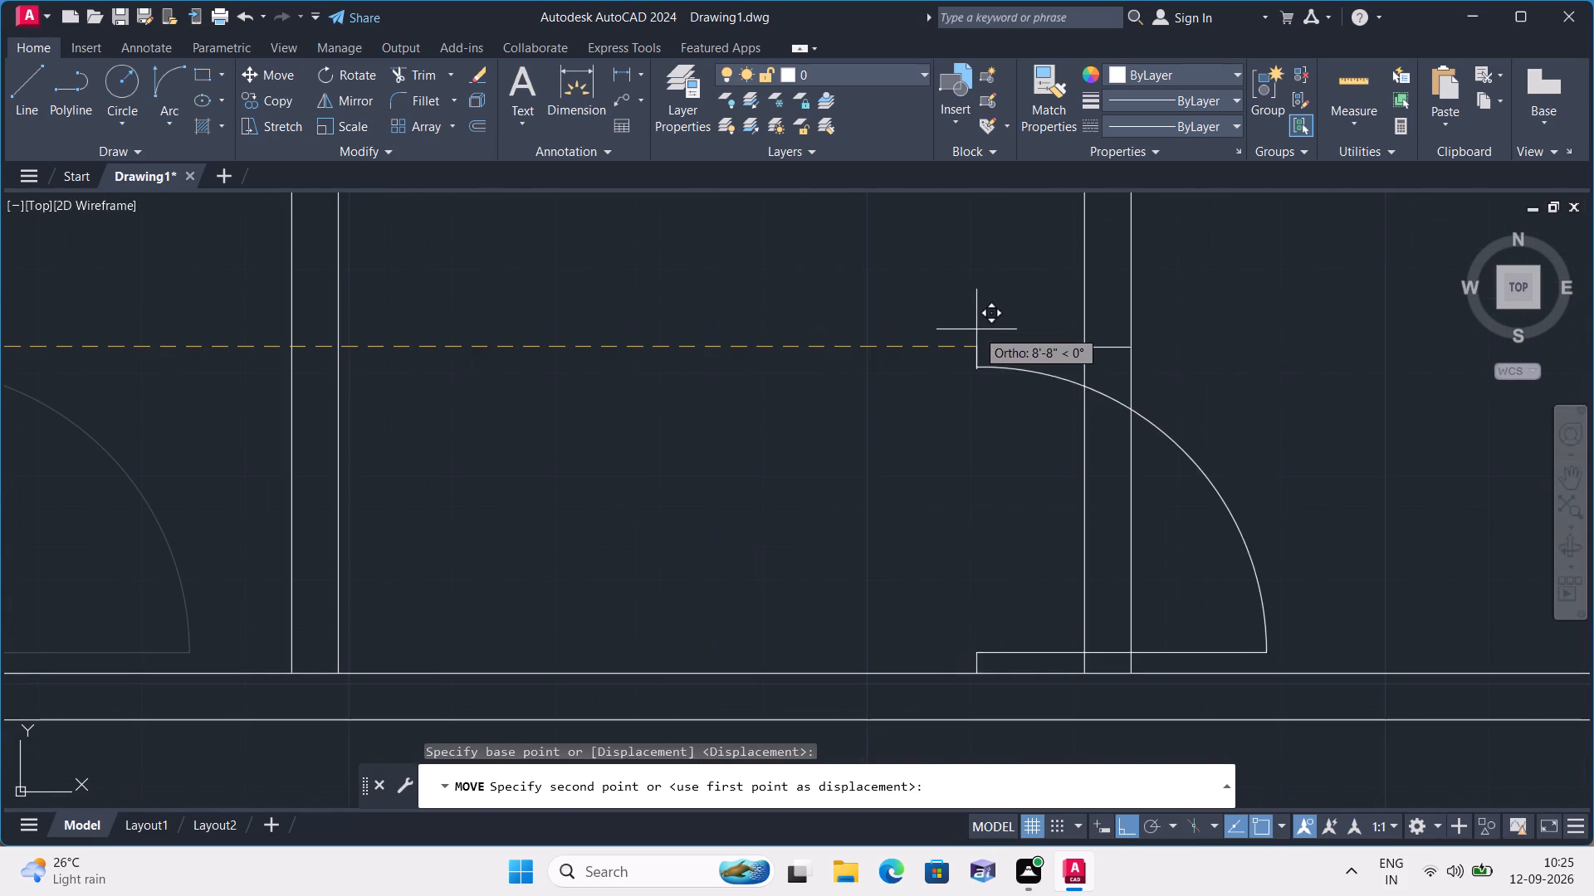
{"action": "left_click", "coordinate": [1107, 345]}
Draw a line 6" up the left partition's inner face from the cross partition's upper edge, continuing horizontally across the left partition.
{"action": "scroll", "coordinate": [1068, 323], "scroll_direction": "down", "scroll_amount": 1}
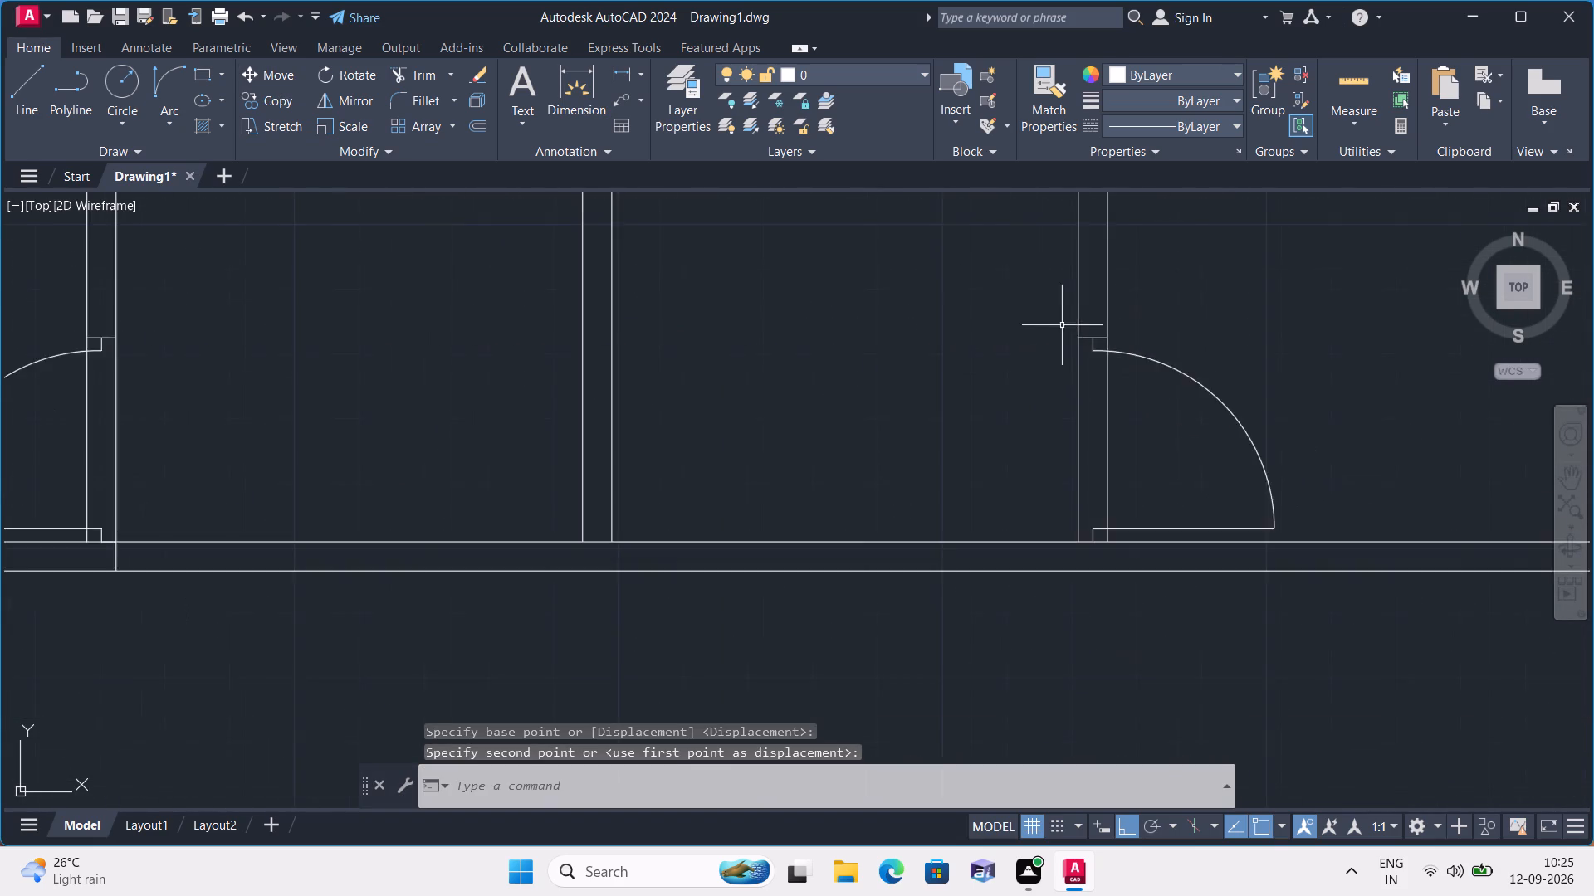
{"action": "scroll", "coordinate": [1060, 325], "scroll_direction": "down", "scroll_amount": 3}
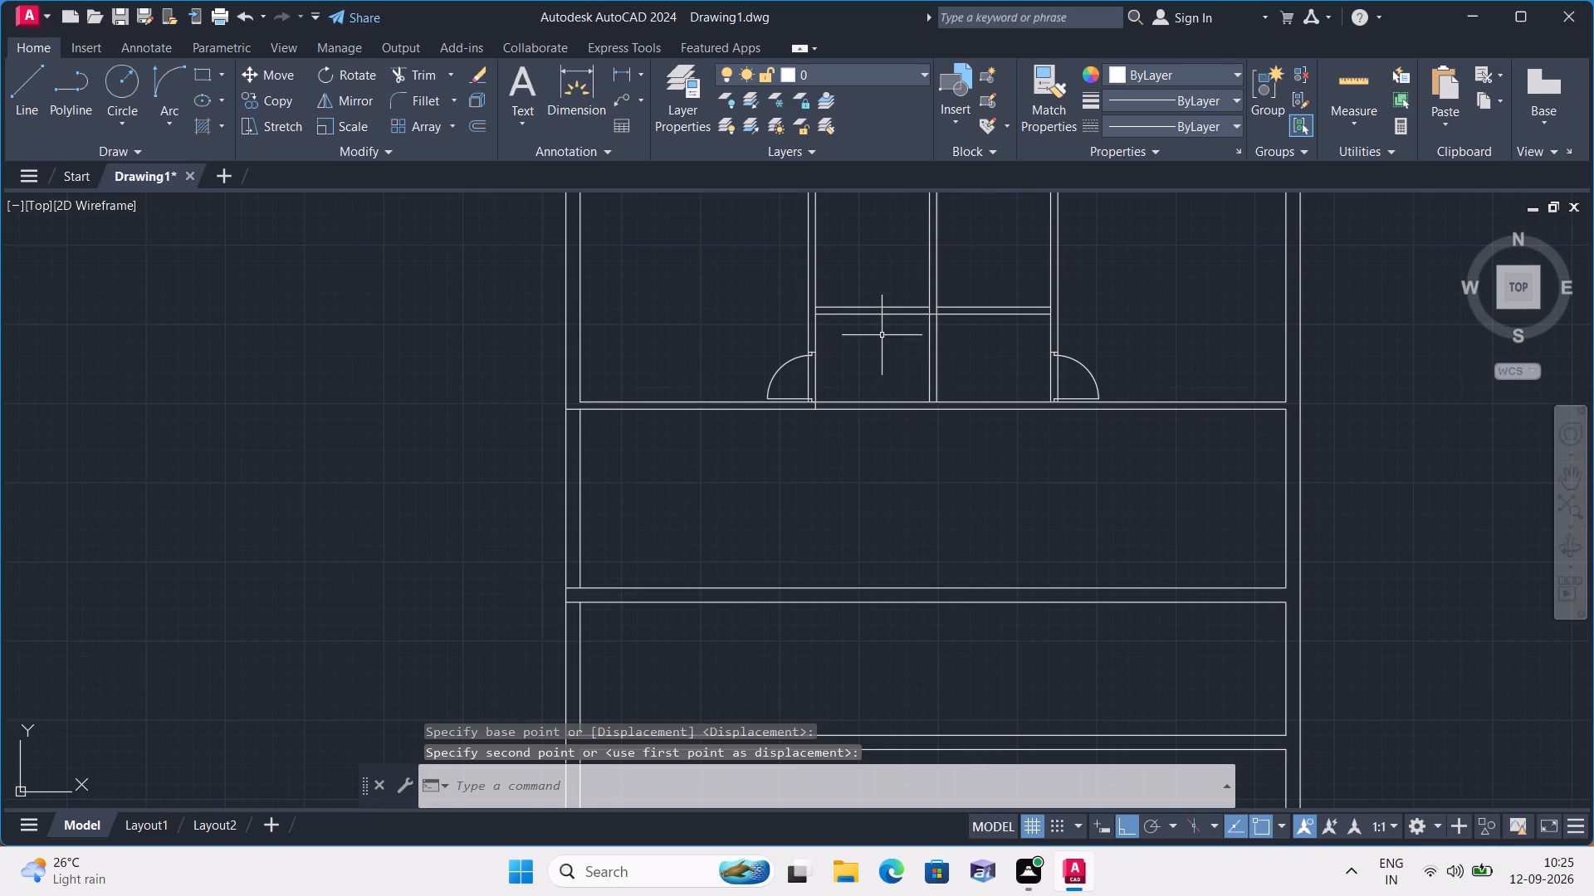
{"action": "scroll", "coordinate": [884, 358], "scroll_direction": "up", "scroll_amount": 2}
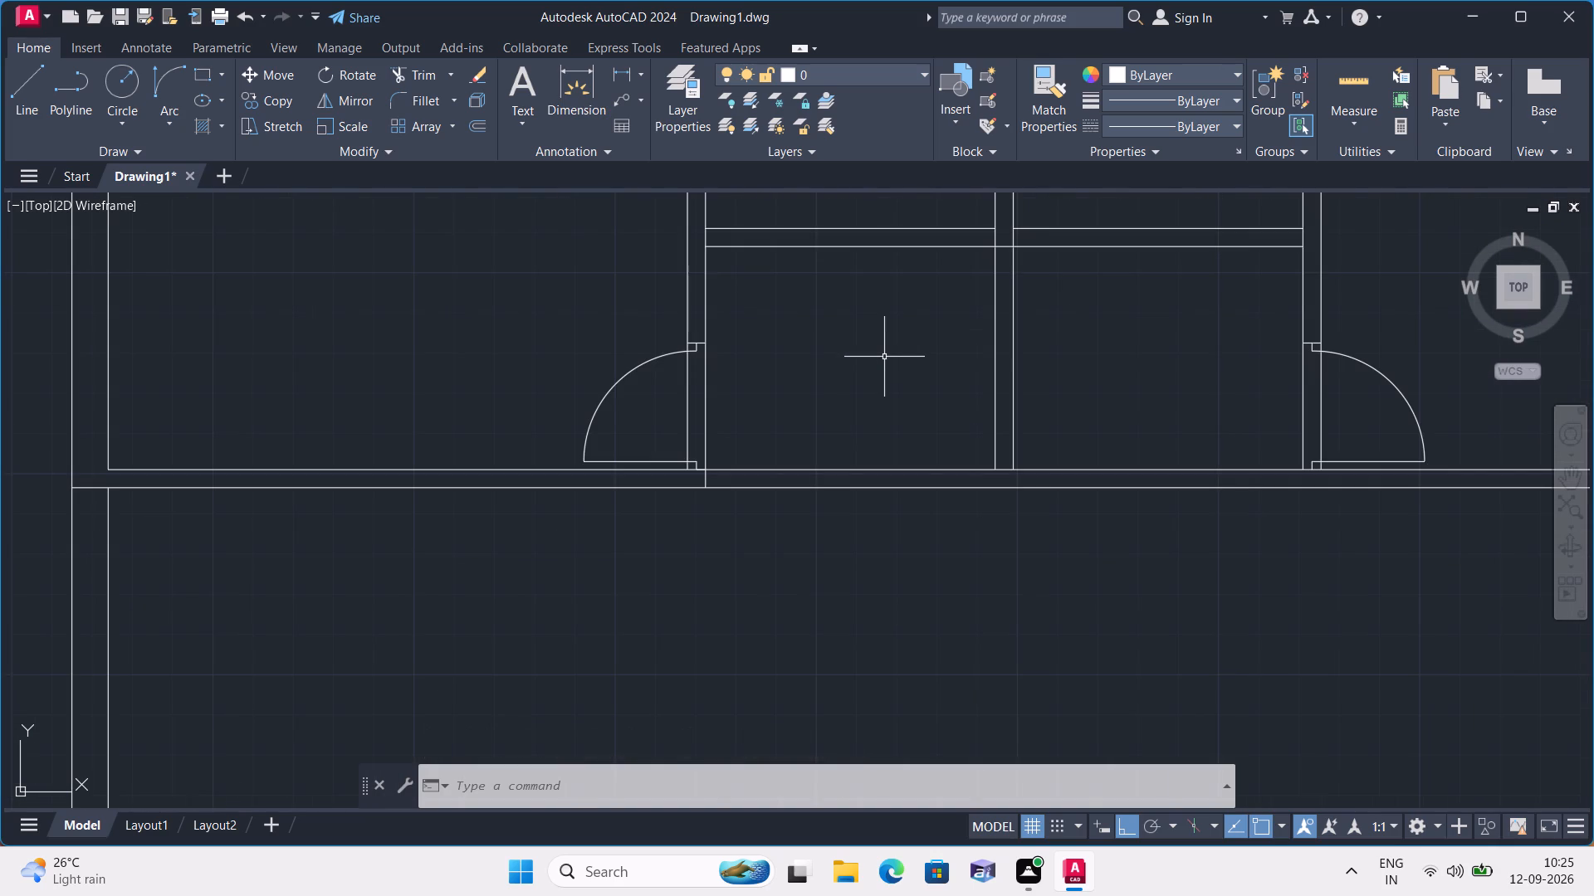
{"action": "middle_click_drag", "start_coordinate": [884, 357], "coordinate": [785, 620]}
{"action": "scroll", "coordinate": [707, 507], "scroll_direction": "down", "scroll_amount": 2}
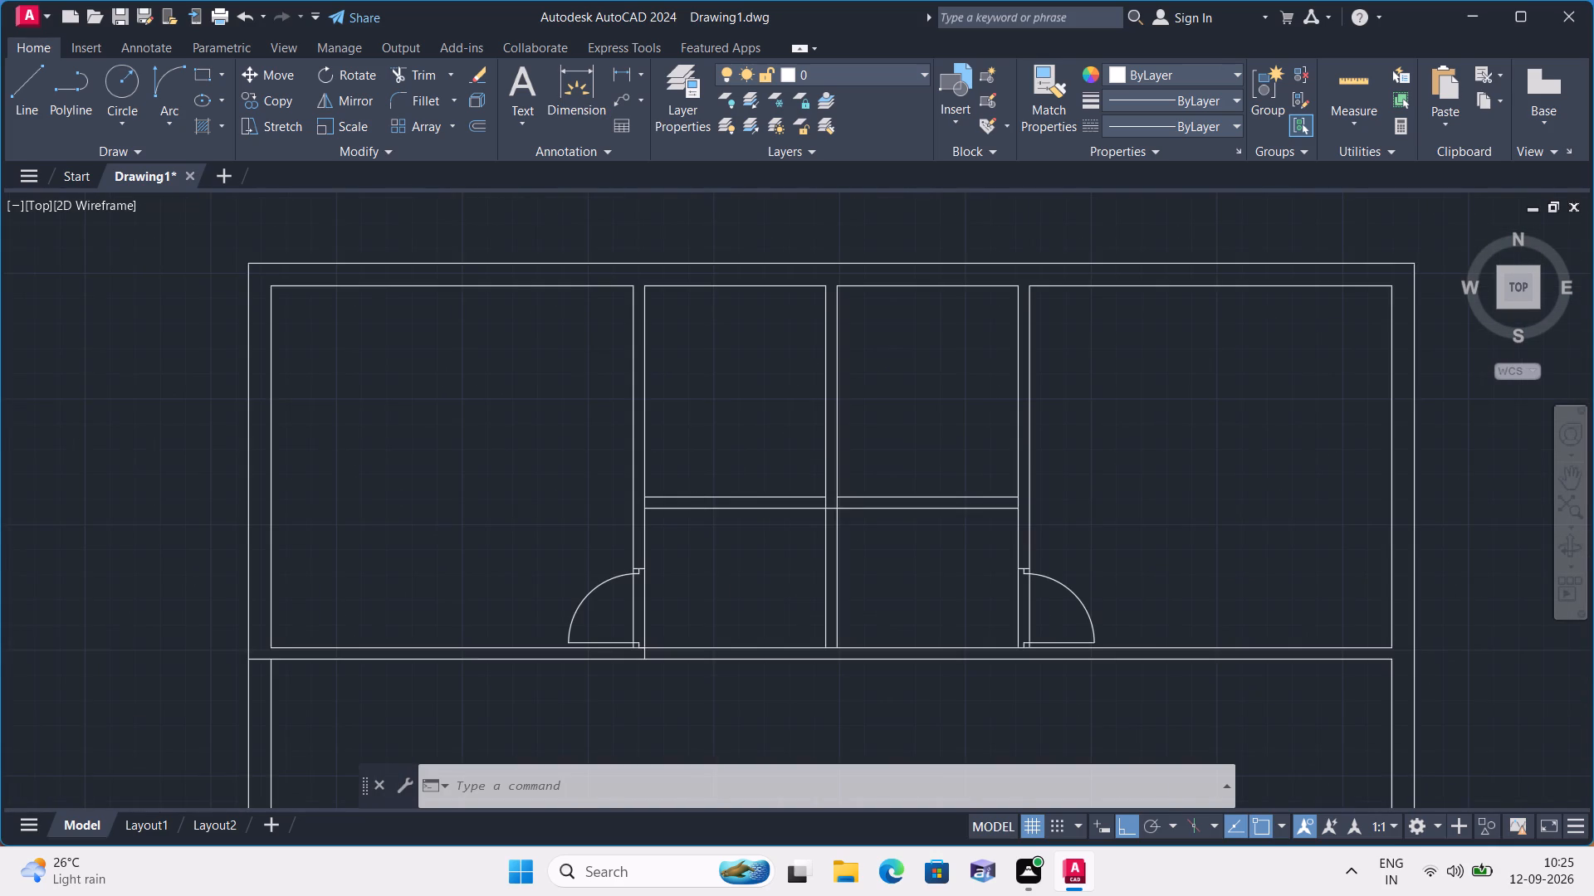
{"action": "scroll", "coordinate": [725, 444], "scroll_direction": "up", "scroll_amount": 1}
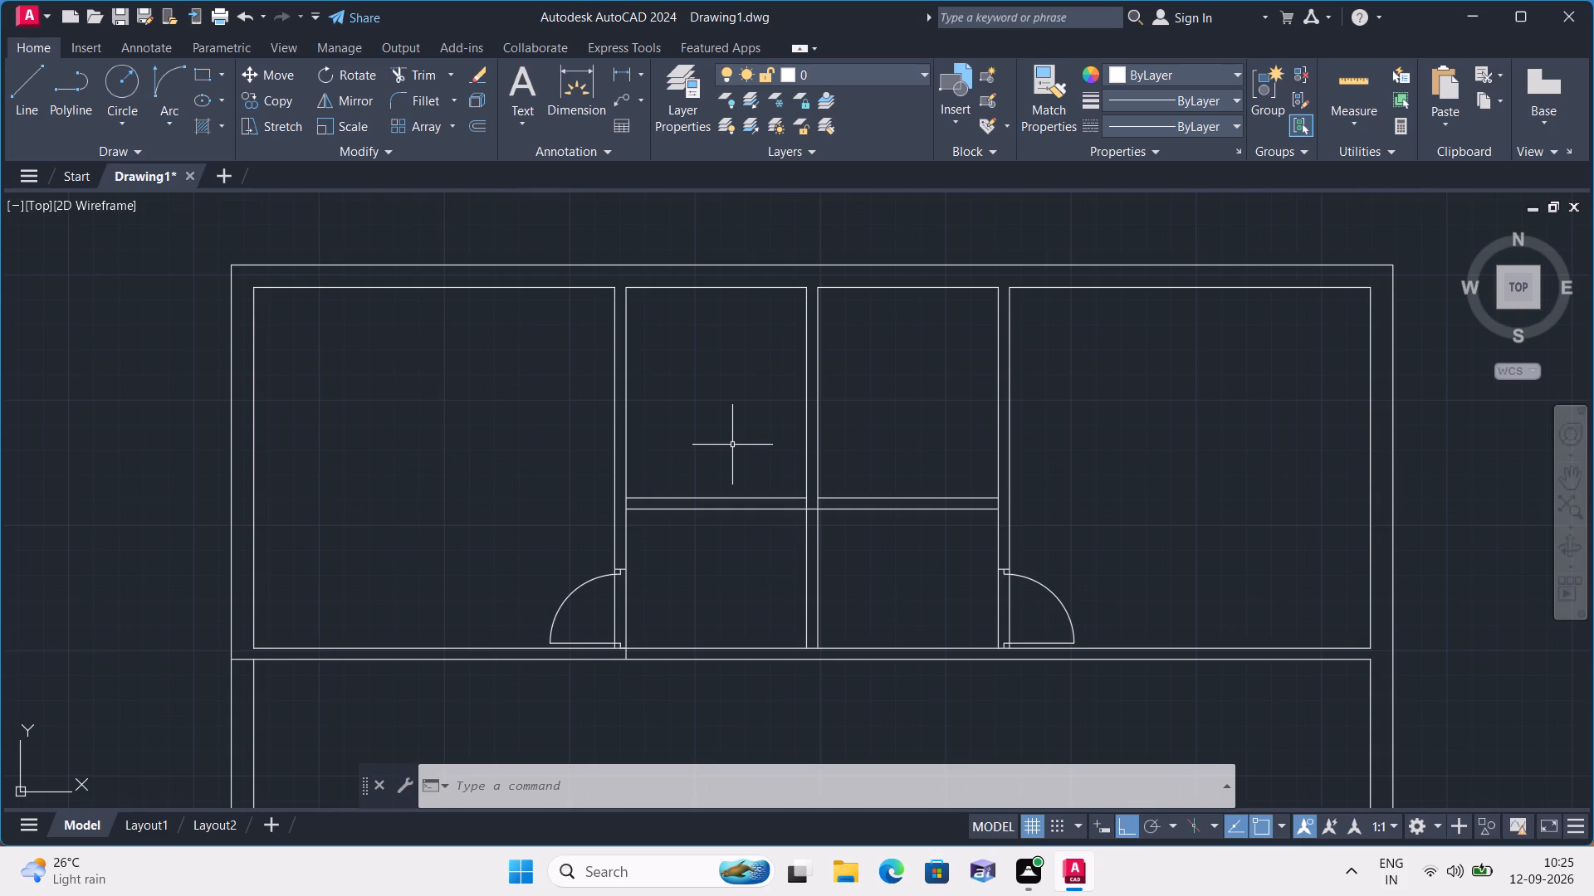
{"action": "type", "text": "l"}
{"action": "key", "text": "space"}
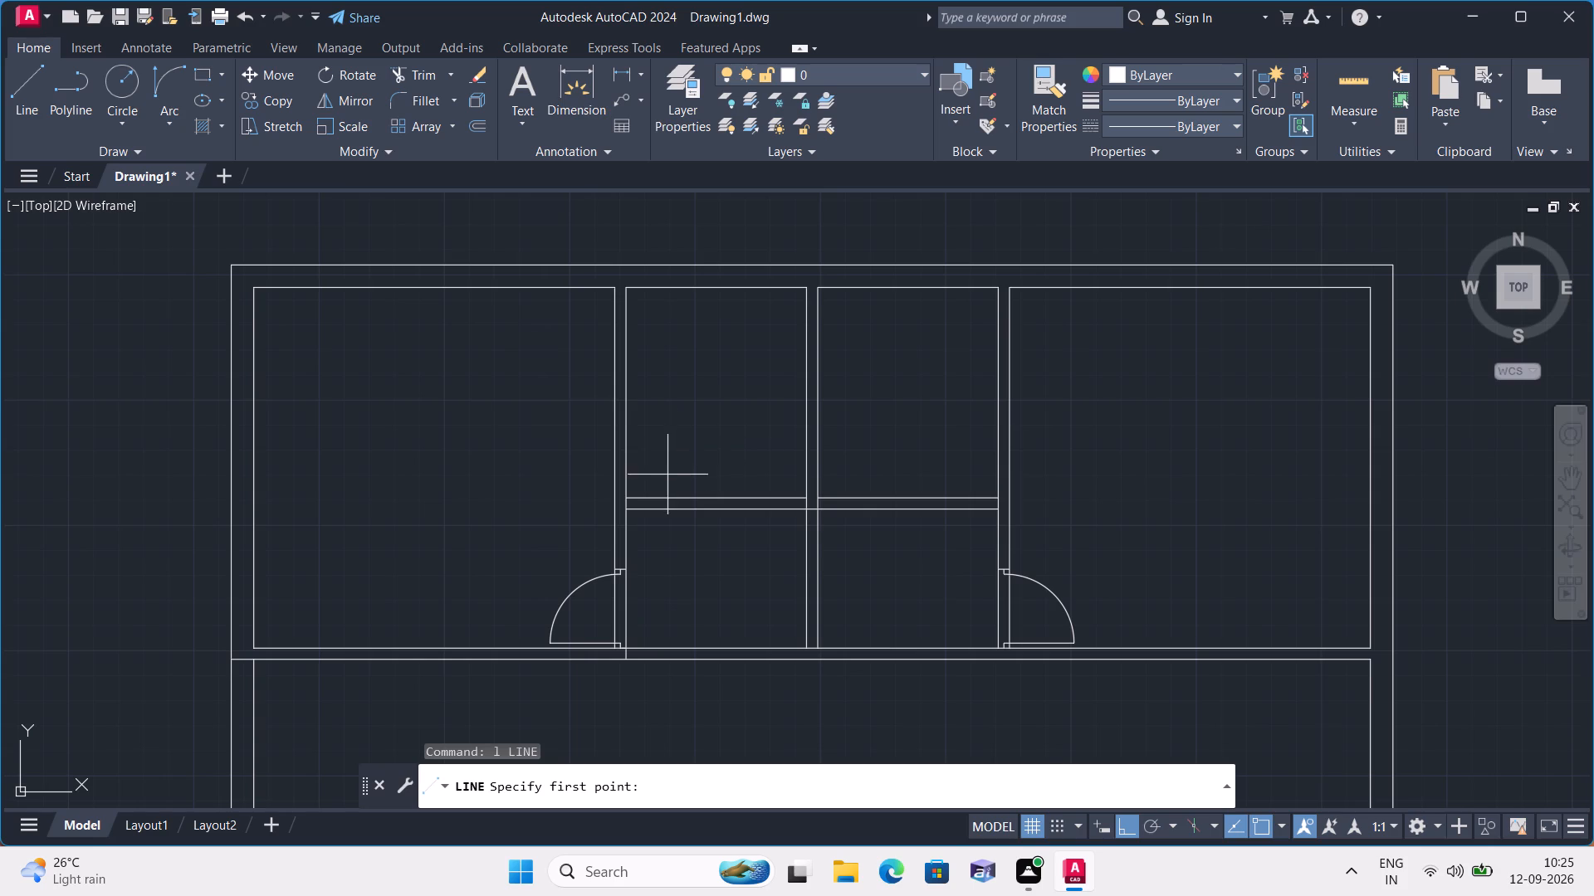
{"action": "scroll", "coordinate": [665, 475], "scroll_direction": "up", "scroll_amount": 2}
{"action": "left_click", "coordinate": [561, 528]}
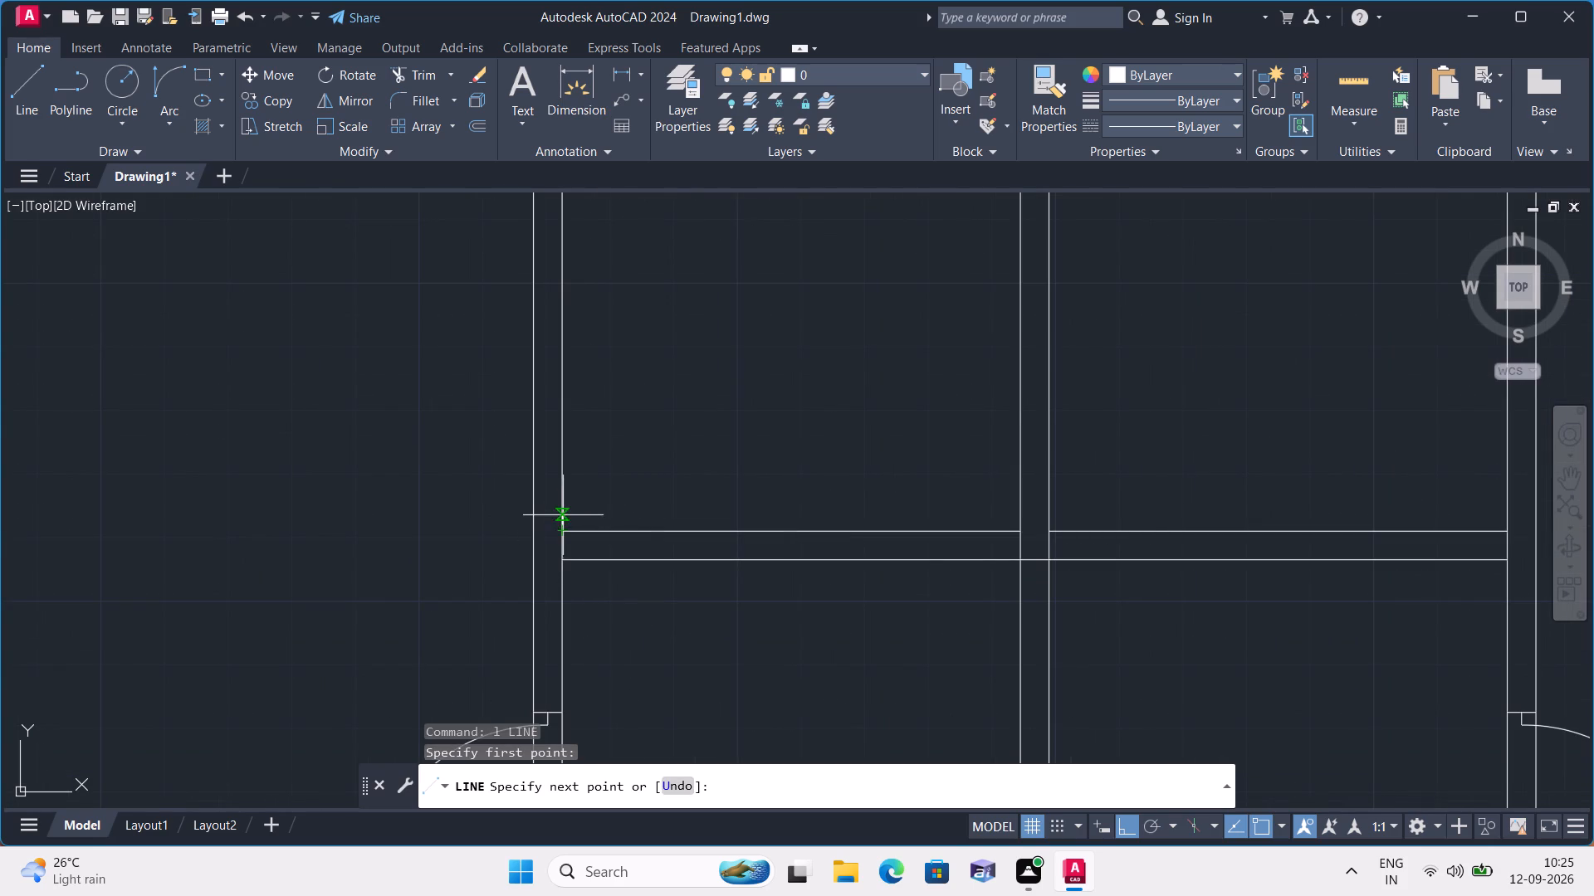
{"action": "key", "text": "1"}
{"action": "key", "text": "BackSpace"}
{"action": "type", "text": "6\""}
{"action": "key", "text": "space"}
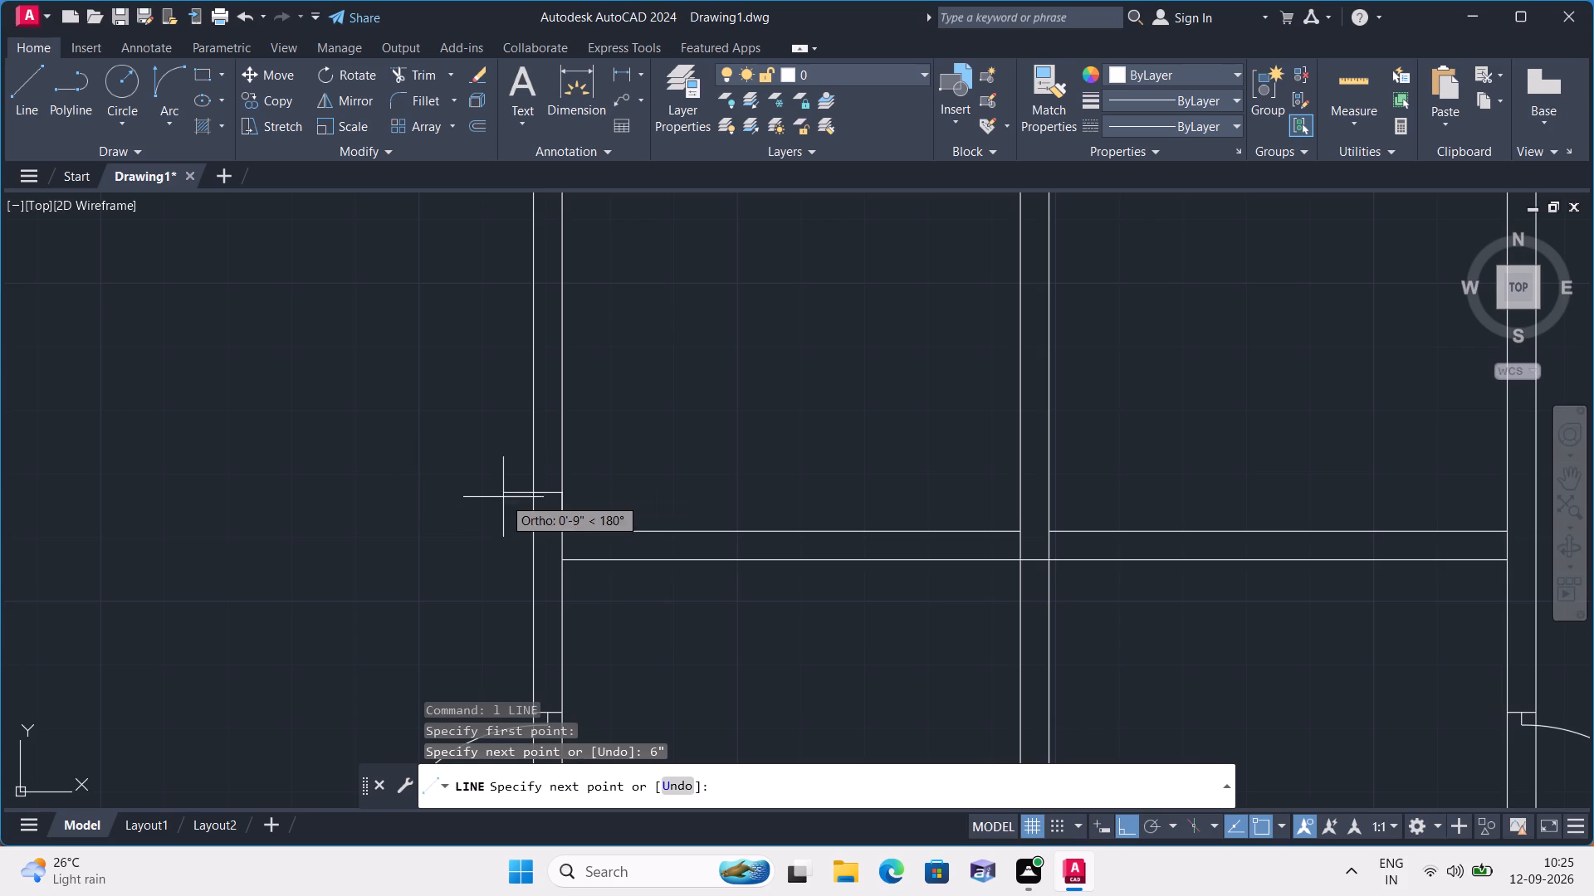
{"action": "left_click", "coordinate": [538, 489]}
{"action": "key", "text": "space"}
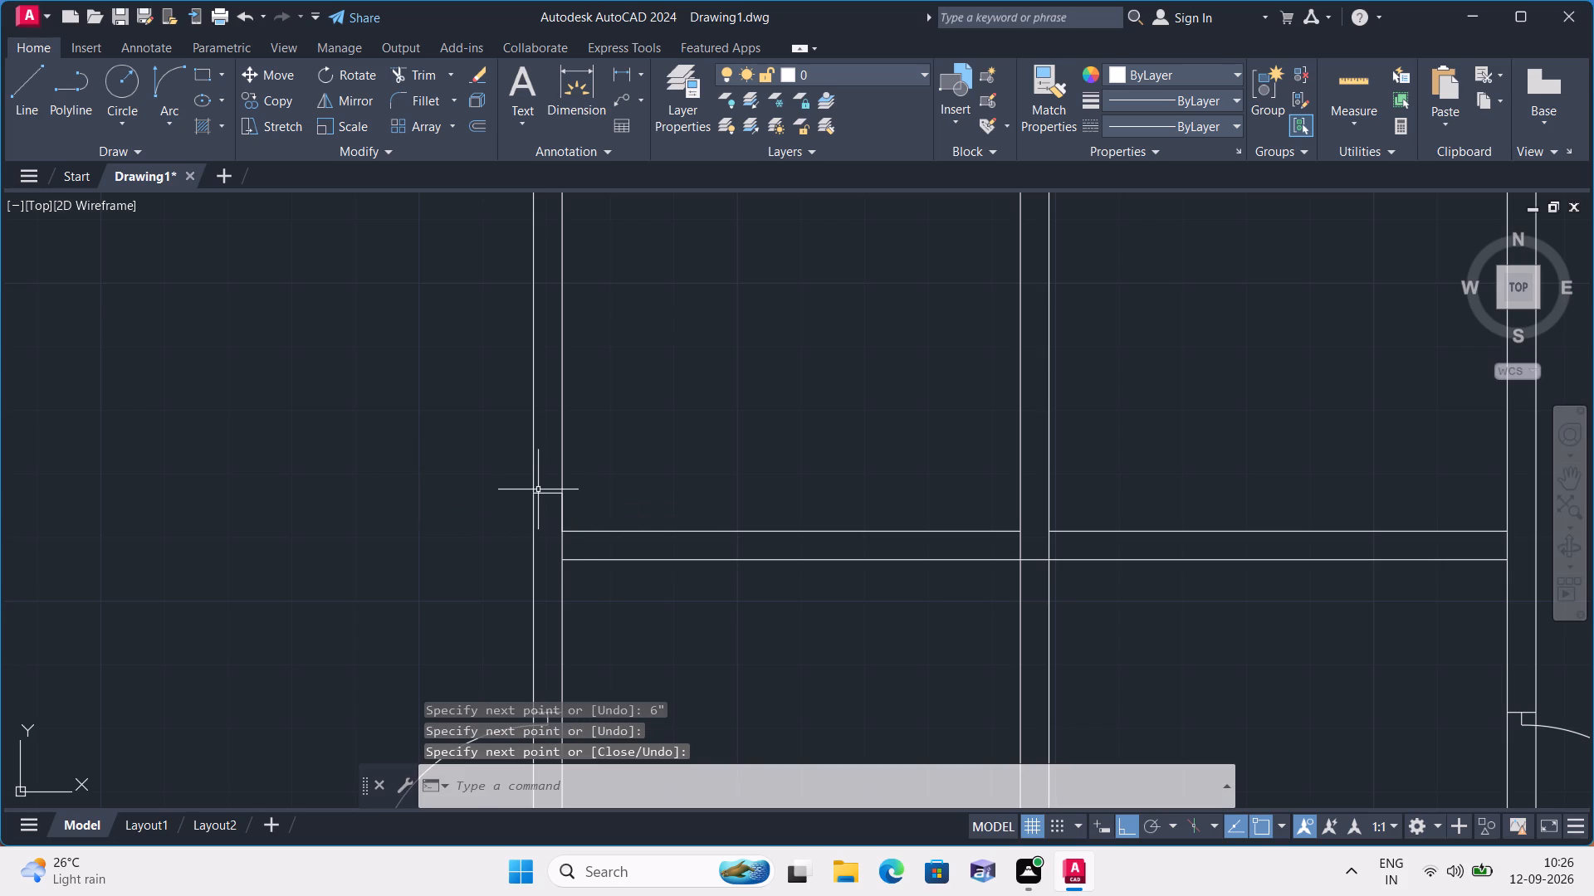
Delete the 6" vertical helper line on the left partition's inner face, keeping the line across the partition.
{"action": "left_click", "coordinate": [564, 506]}
{"action": "key", "text": "Delete"}
Draw 2", 2' and 2" segments up the left partition's centre from the cross line's midpoint, closing the top across both partition faces.
{"action": "type", "text": "l"}
{"action": "key", "text": "space"}
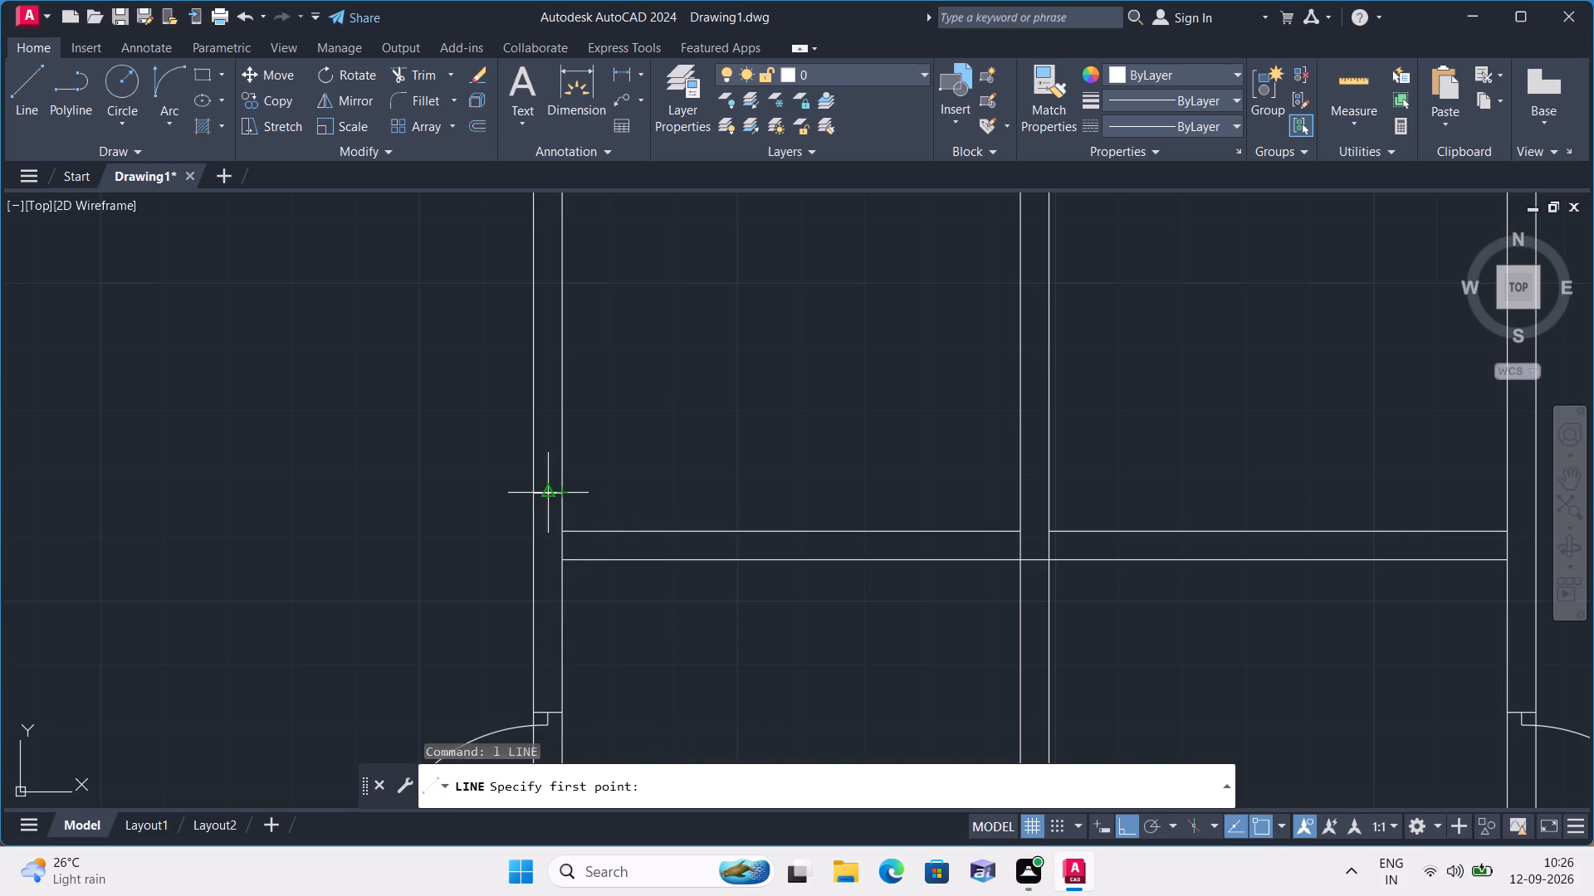
{"action": "left_click", "coordinate": [545, 487]}
{"action": "type", "text": "2\""}
{"action": "key", "text": "space"}
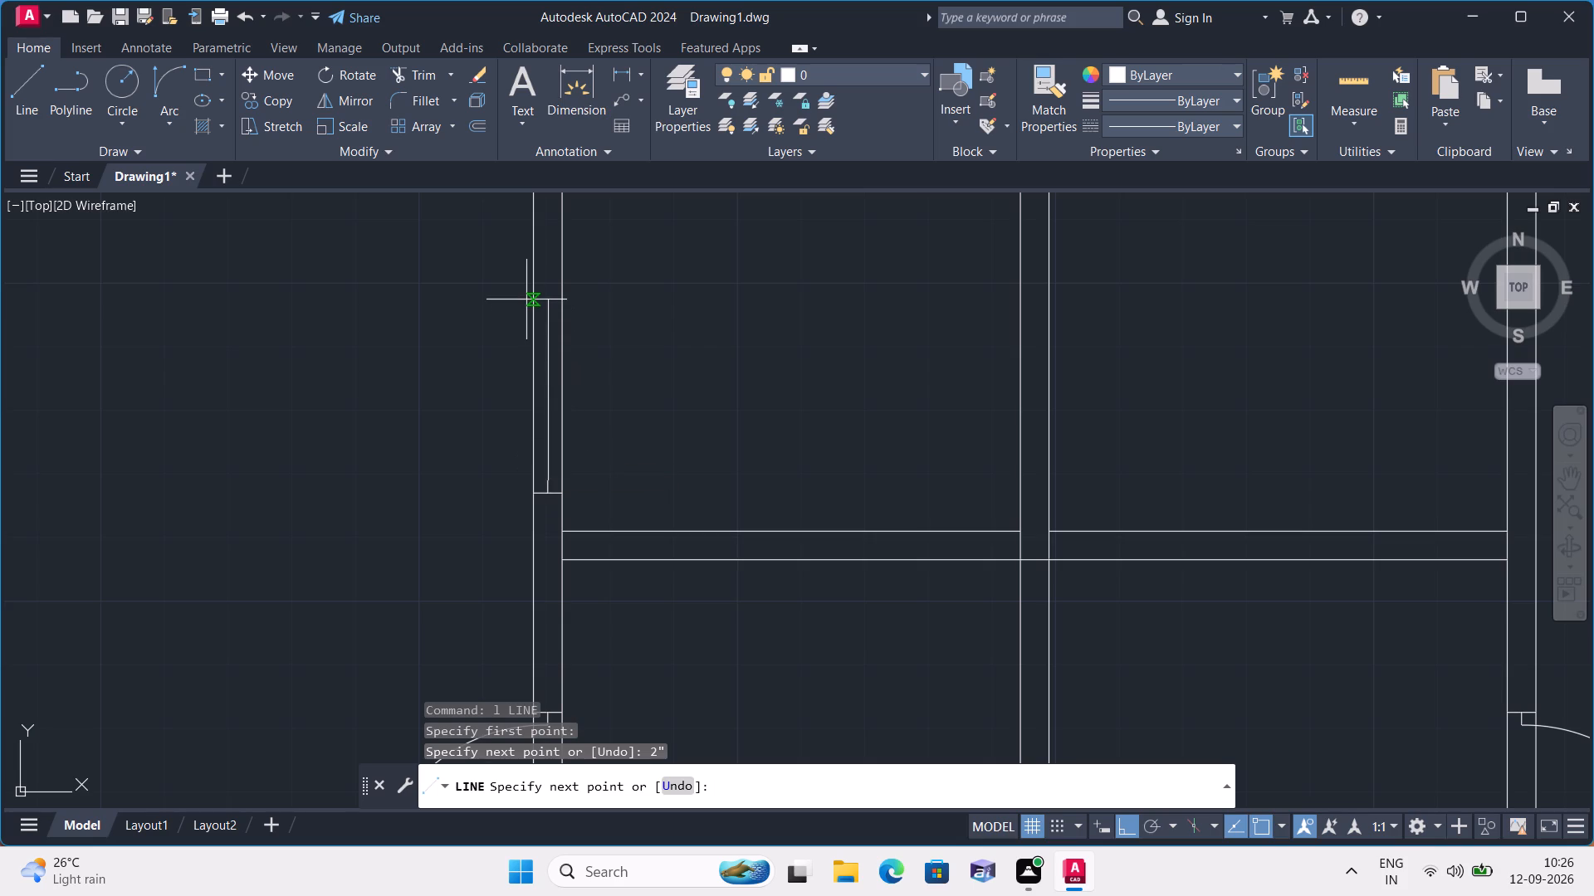
{"action": "type", "text": "2'"}
{"action": "key", "text": "space"}
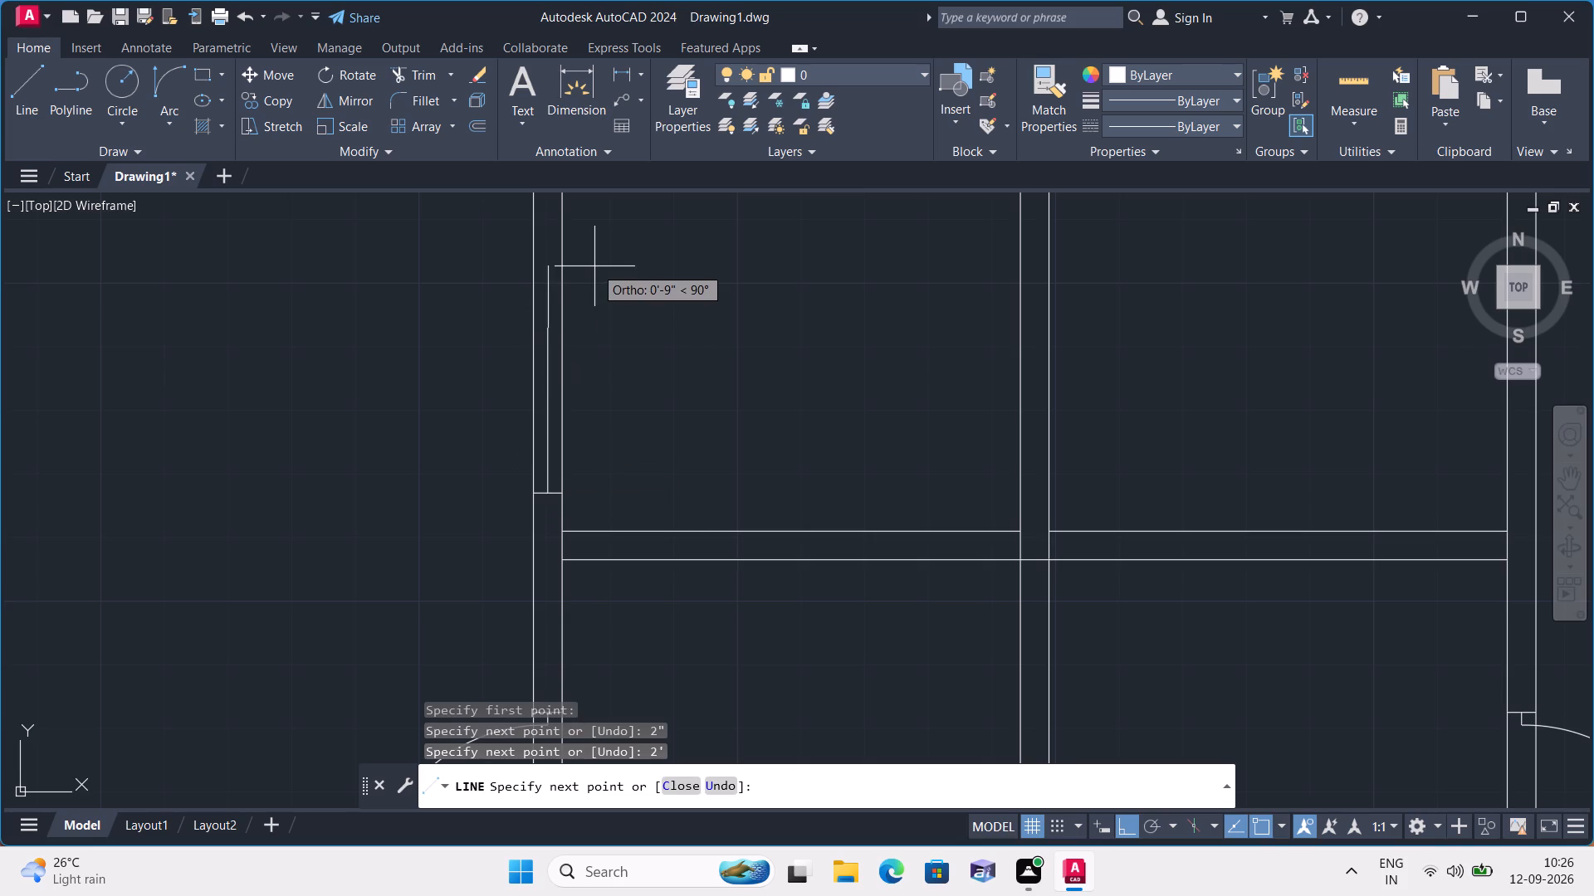
{"action": "type", "text": "2\""}
{"action": "key", "text": "space"}
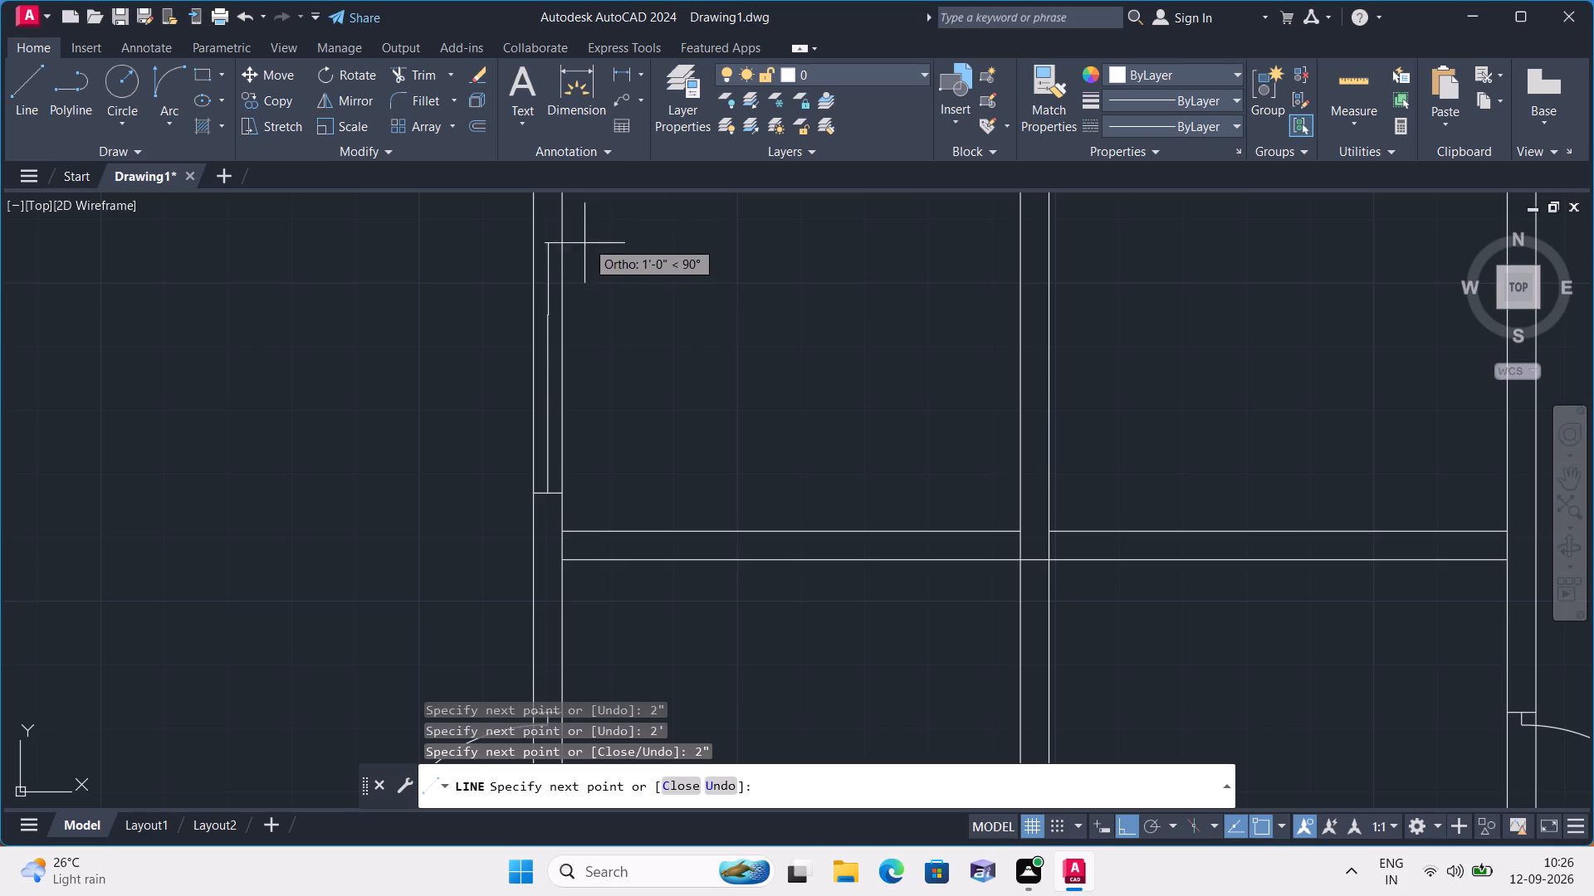
{"action": "left_click", "coordinate": [564, 309]}
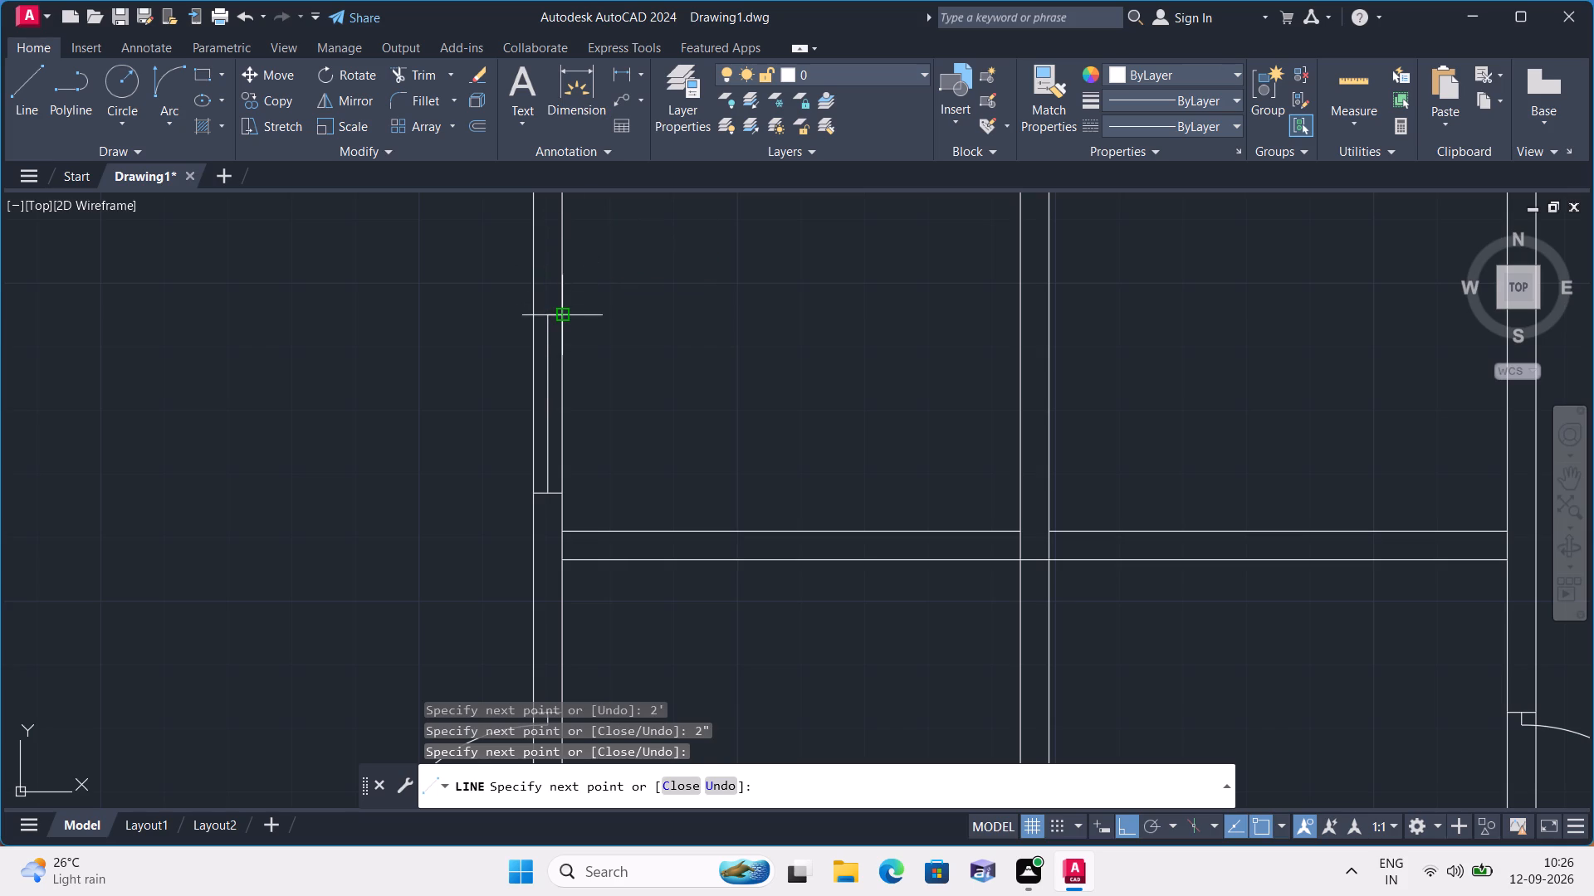
{"action": "key", "text": "space"}
{"action": "key", "text": "space"}
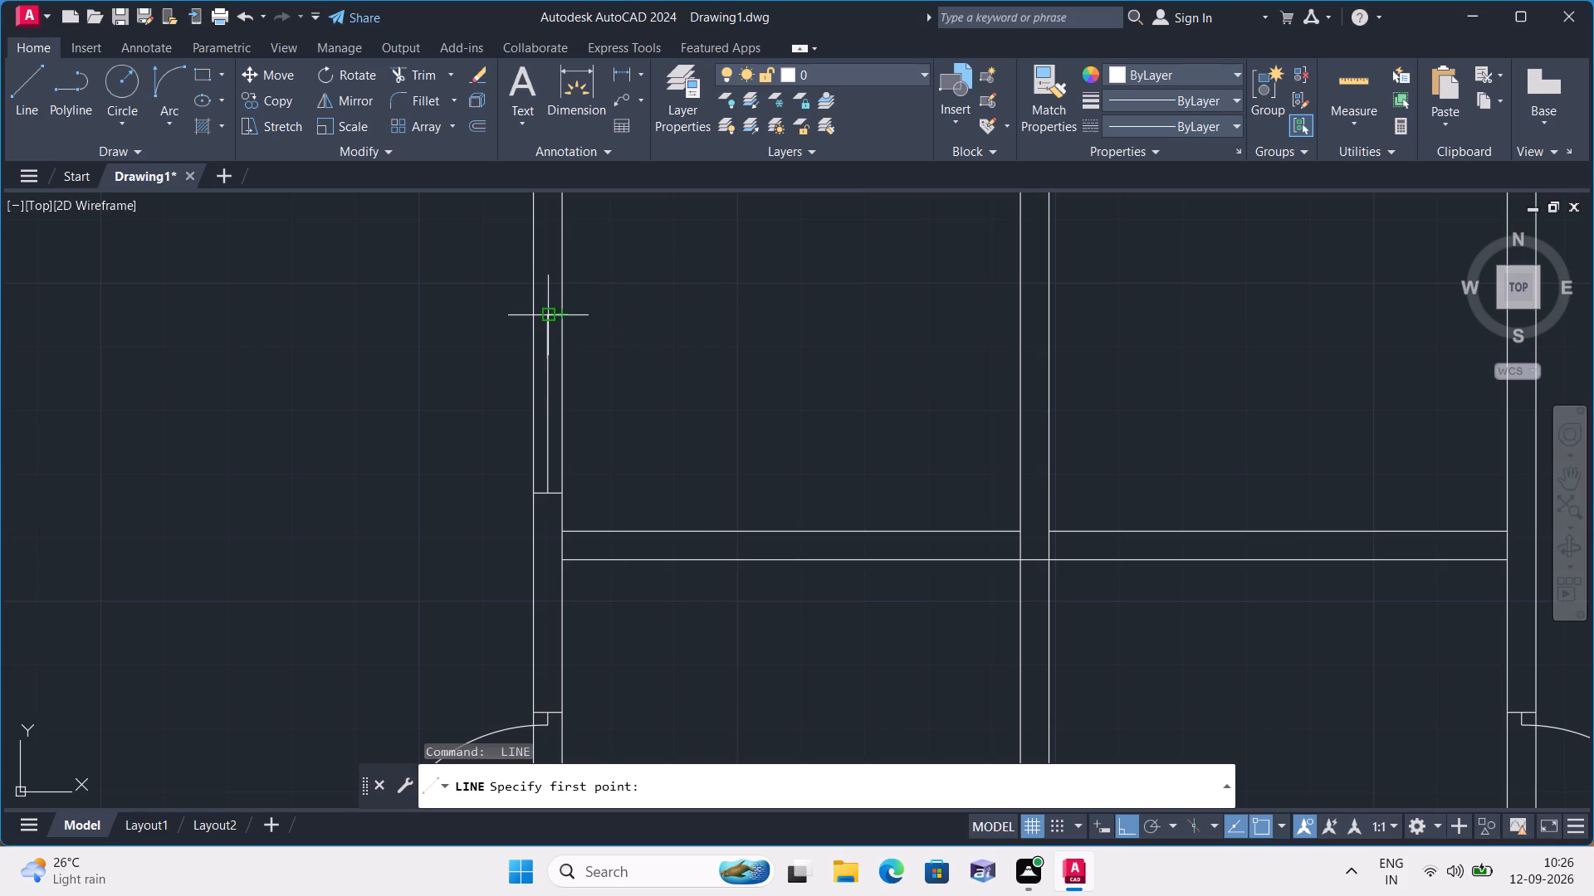
{"action": "left_click", "coordinate": [548, 317]}
{"action": "left_click", "coordinate": [528, 315]}
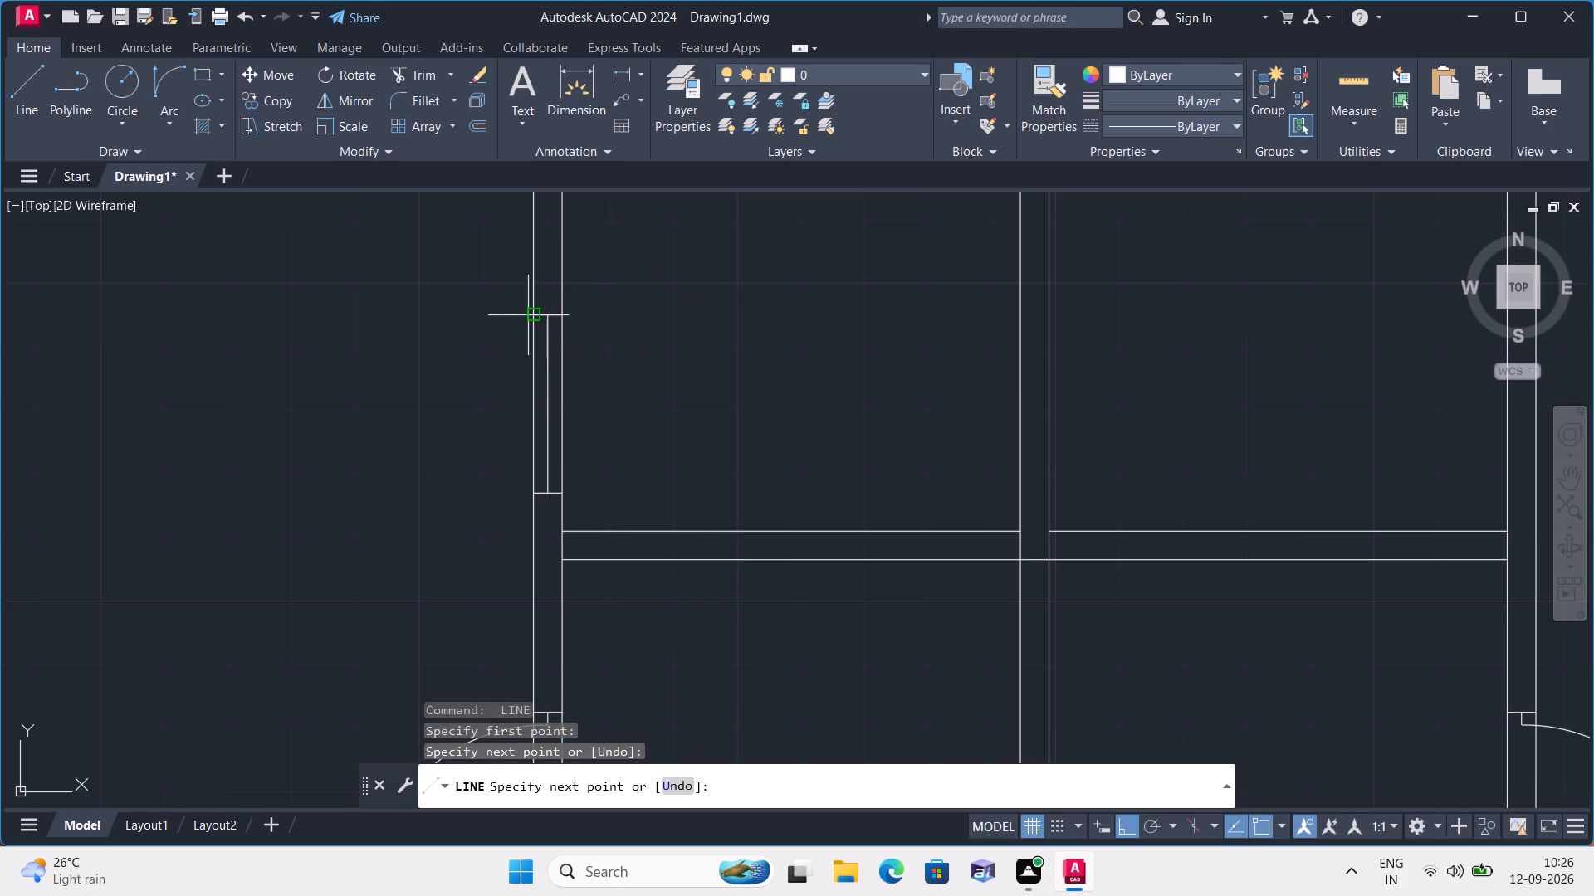
{"action": "key", "text": "space"}
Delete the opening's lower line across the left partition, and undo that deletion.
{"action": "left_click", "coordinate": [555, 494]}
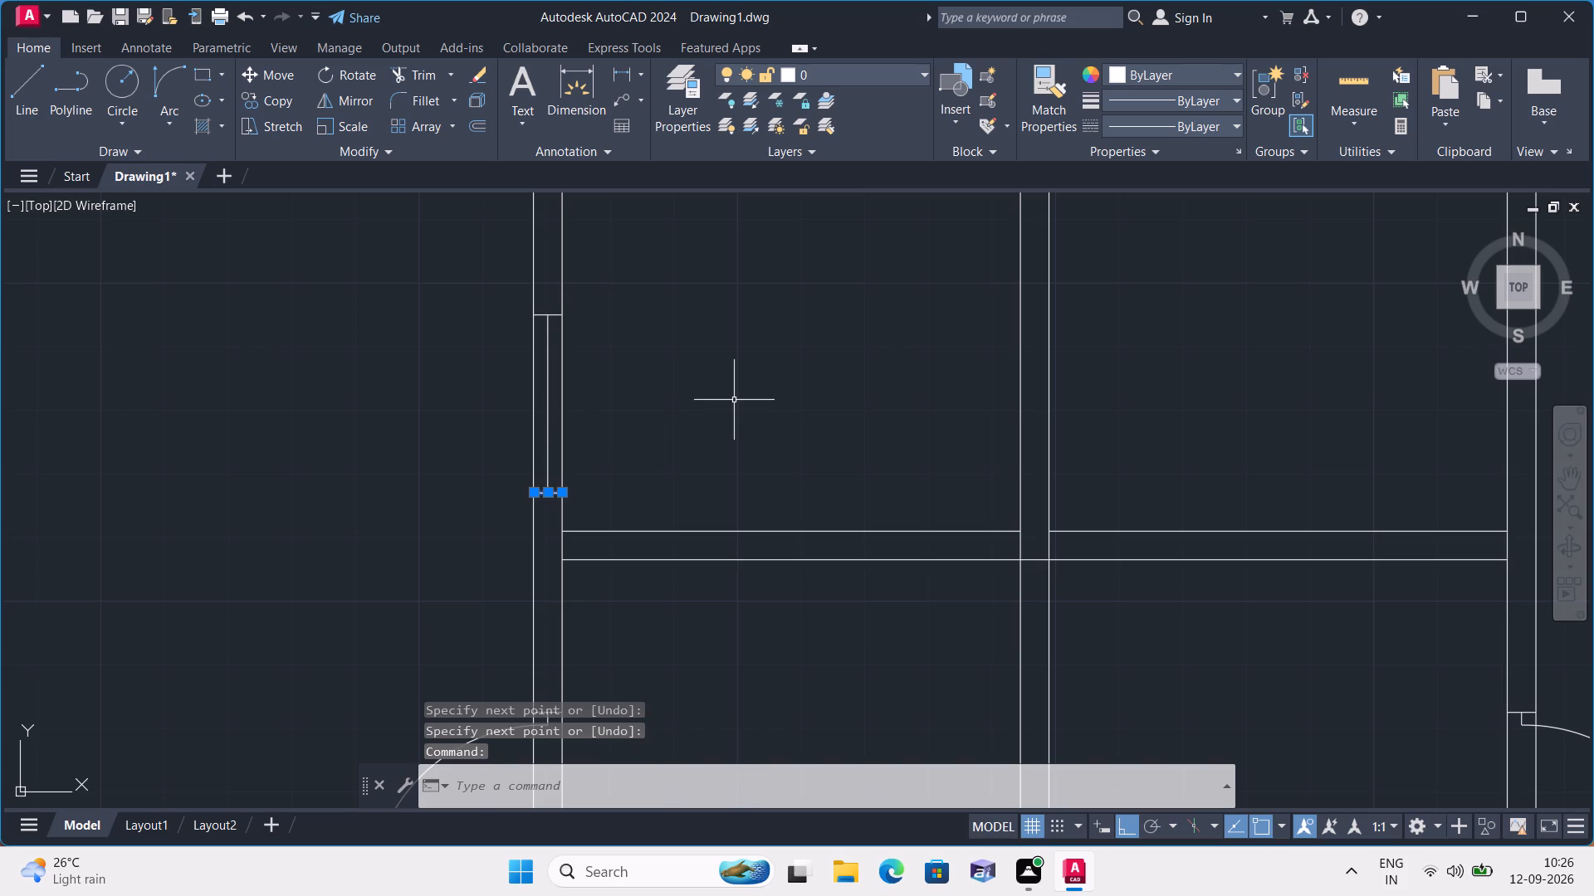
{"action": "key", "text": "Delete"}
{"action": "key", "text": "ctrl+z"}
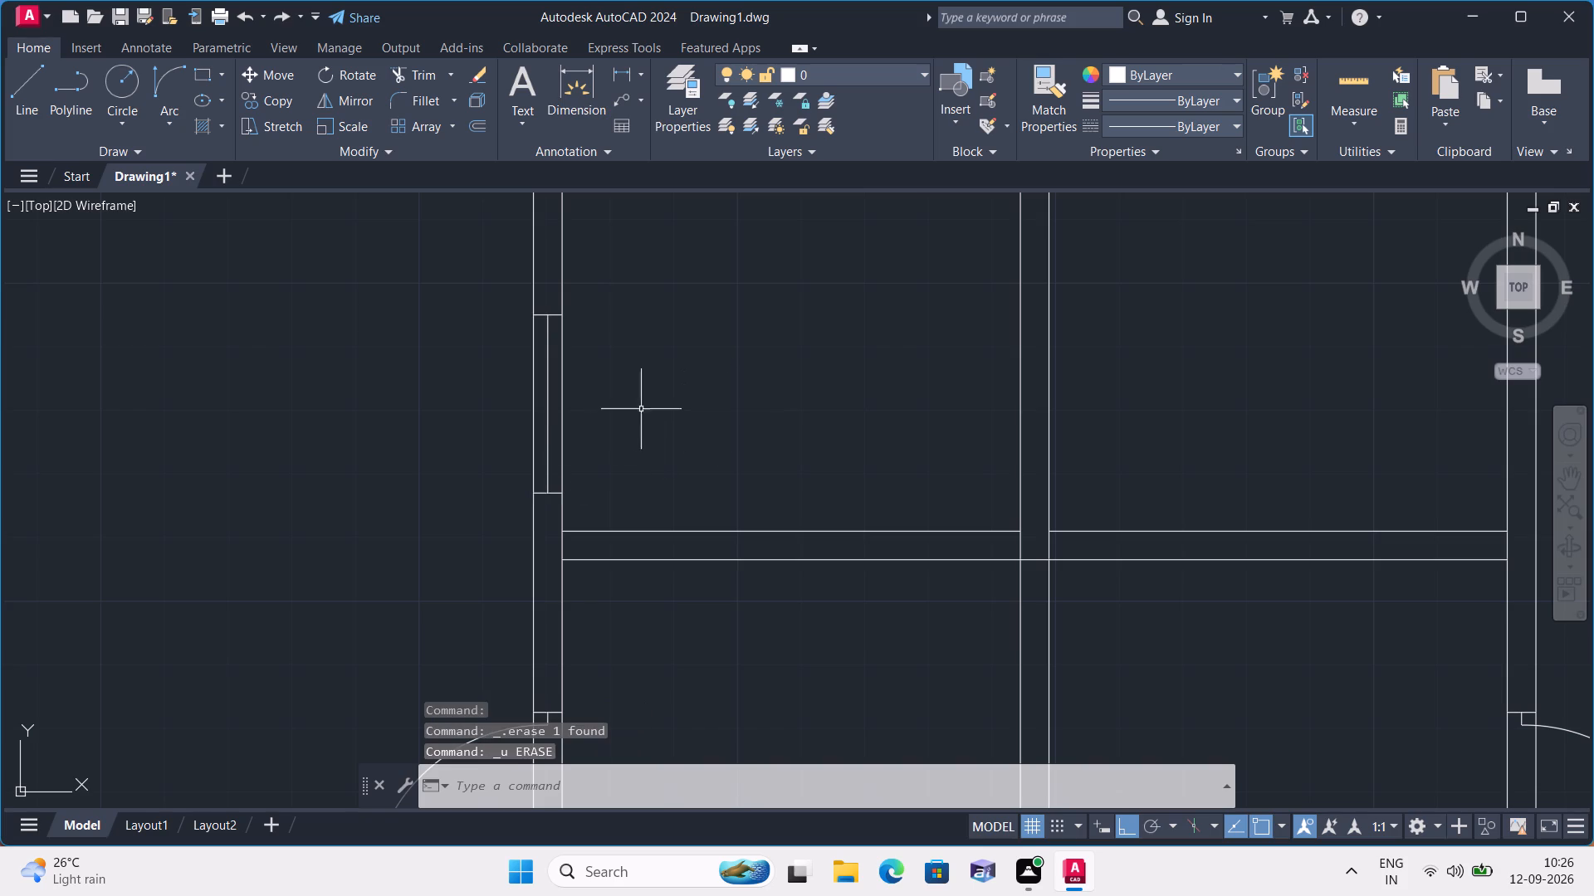
Delete the 2' middle segment between the two 2" stubs in the left partition.
{"action": "left_click", "coordinate": [545, 409]}
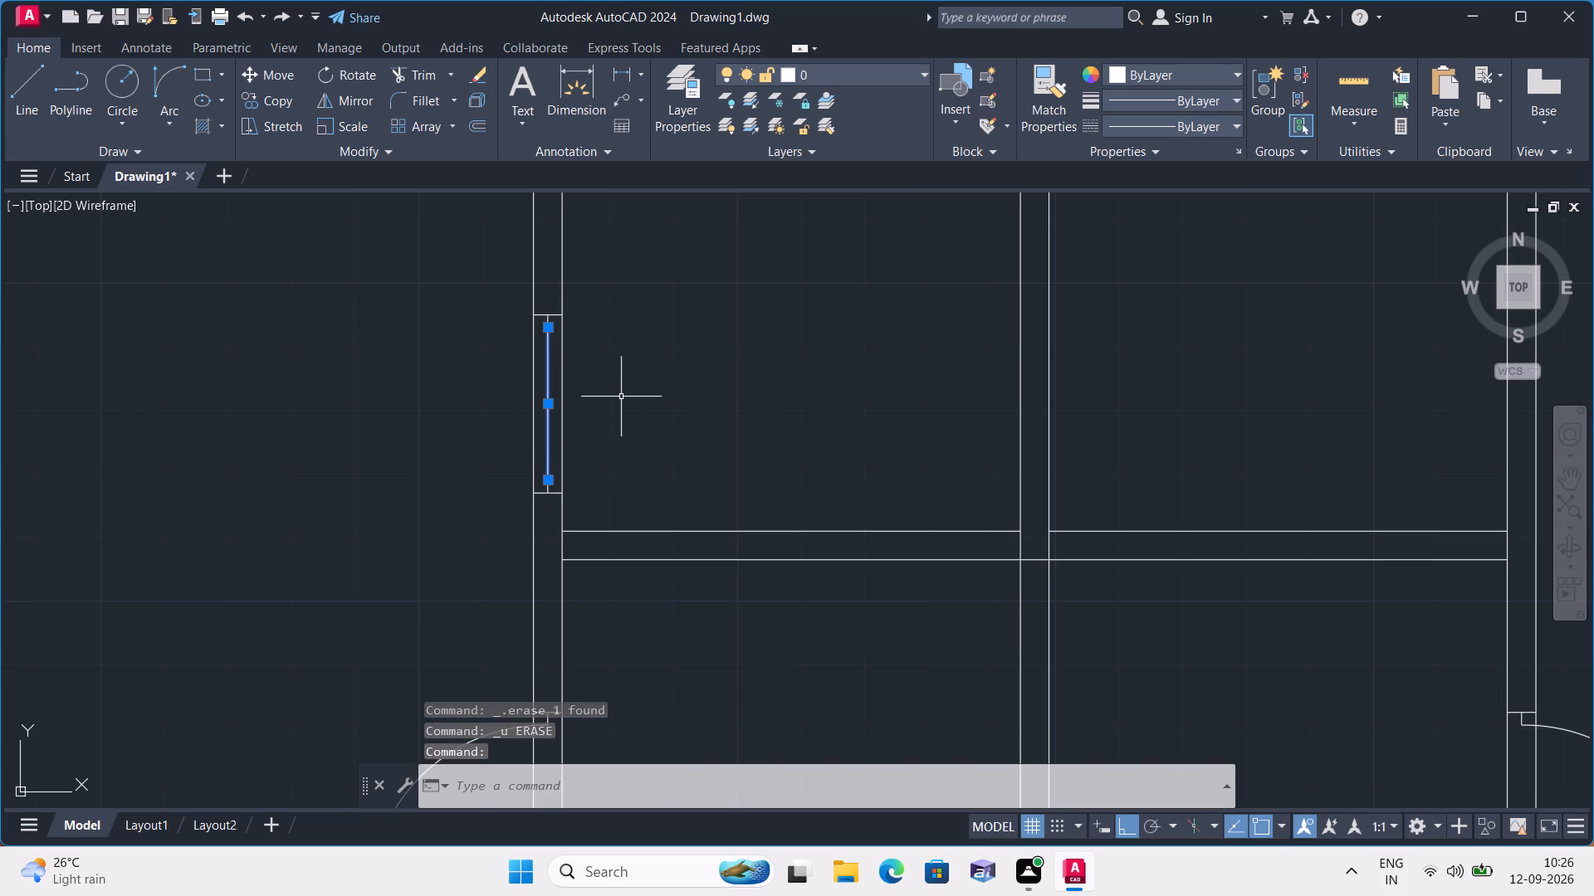
{"action": "key", "text": "Delete"}
Draw a 2' horizontal door leaf from the lower stub's upper end into the upper-left middle room.
{"action": "type", "text": "l"}
{"action": "key", "text": "space"}
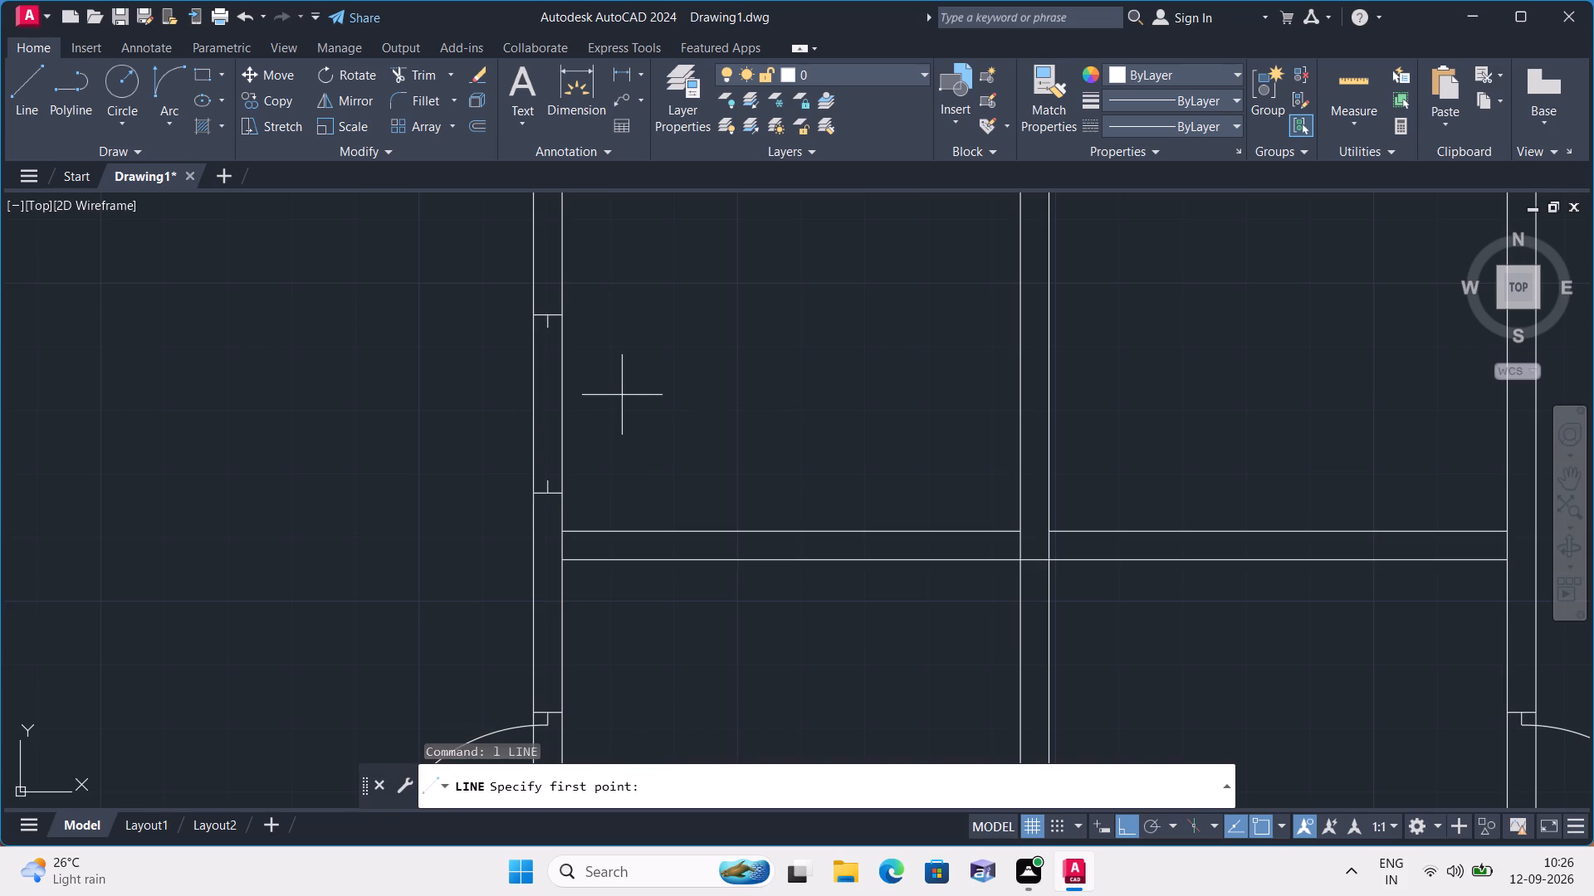
{"action": "left_click", "coordinate": [546, 478]}
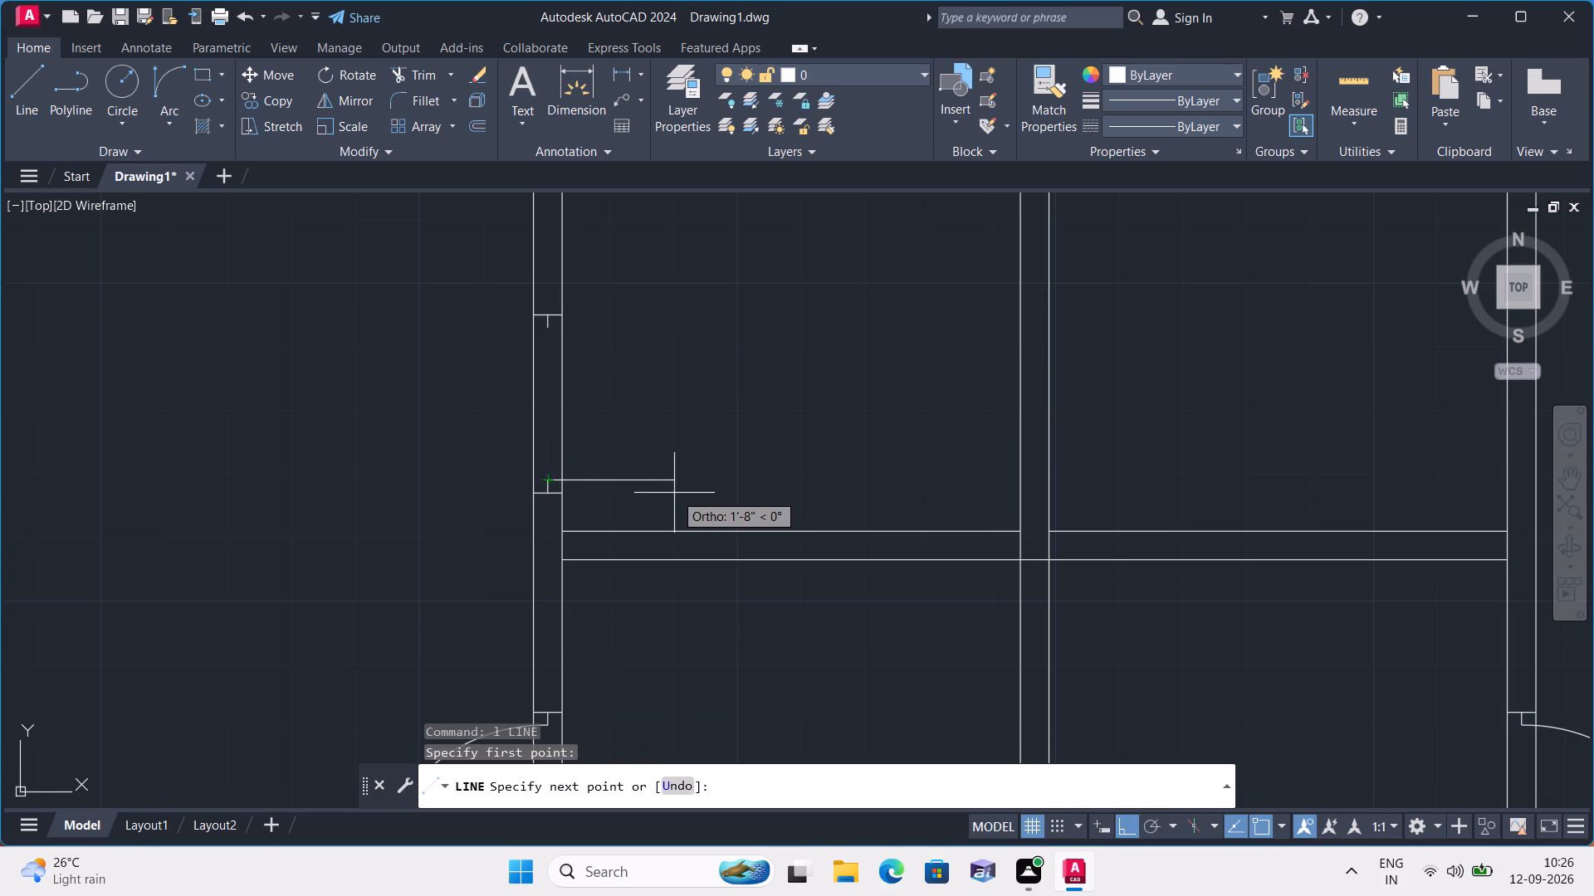
{"action": "type", "text": "2'"}
{"action": "key", "text": "space"}
{"action": "key", "text": "Escape"}
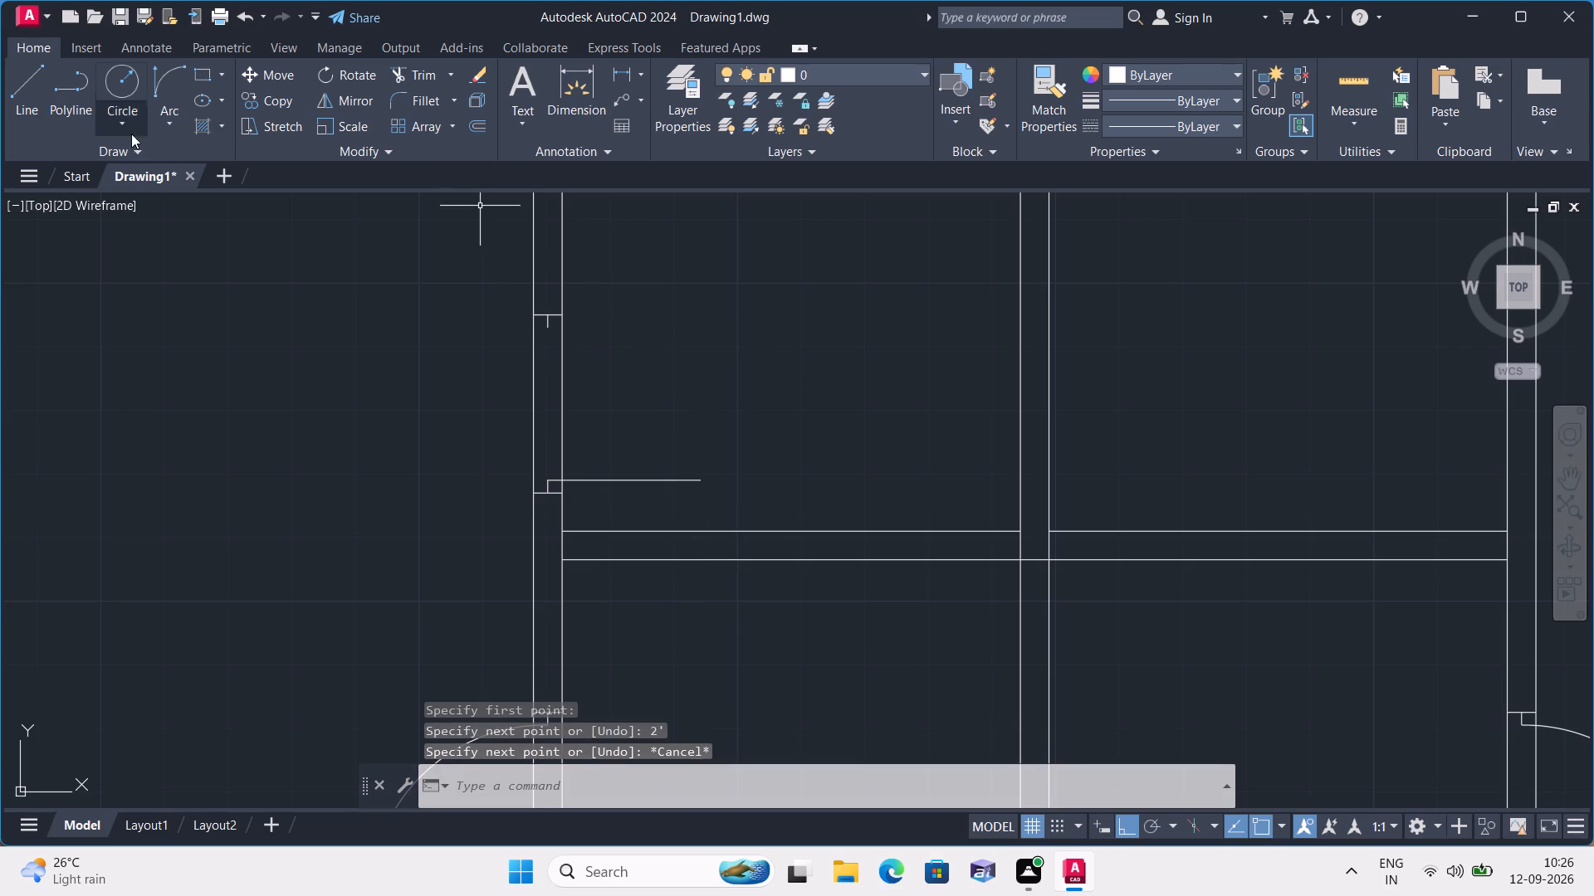
Draw the door swing with a Start, End, Direction arc from the leaf's free end to the upper stub's lower end.
{"action": "left_click", "coordinate": [164, 110]}
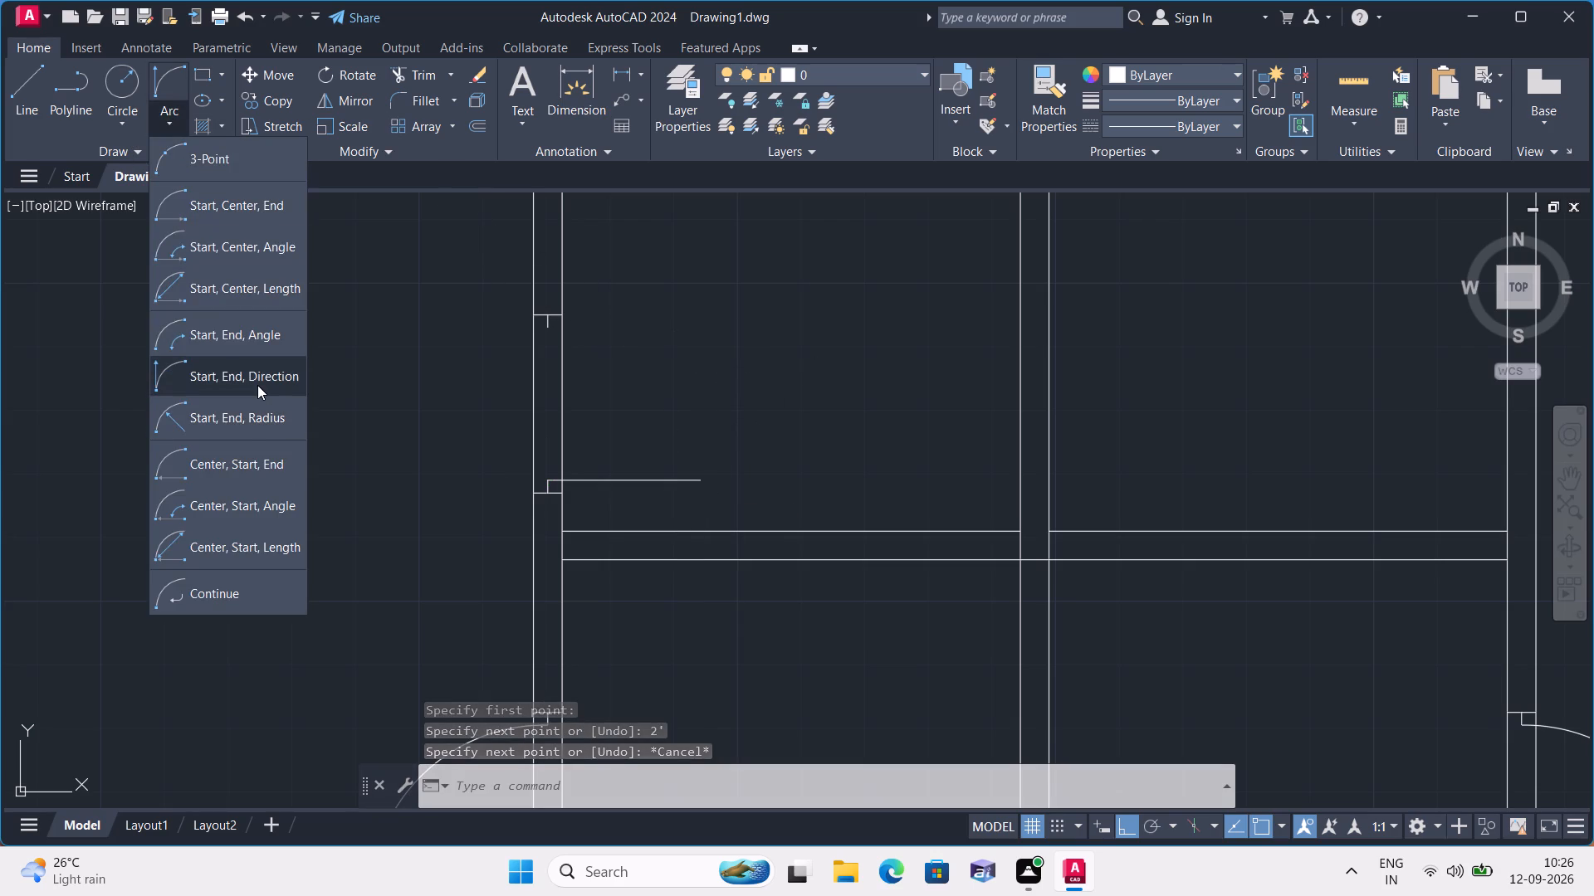
{"action": "left_click", "coordinate": [257, 384]}
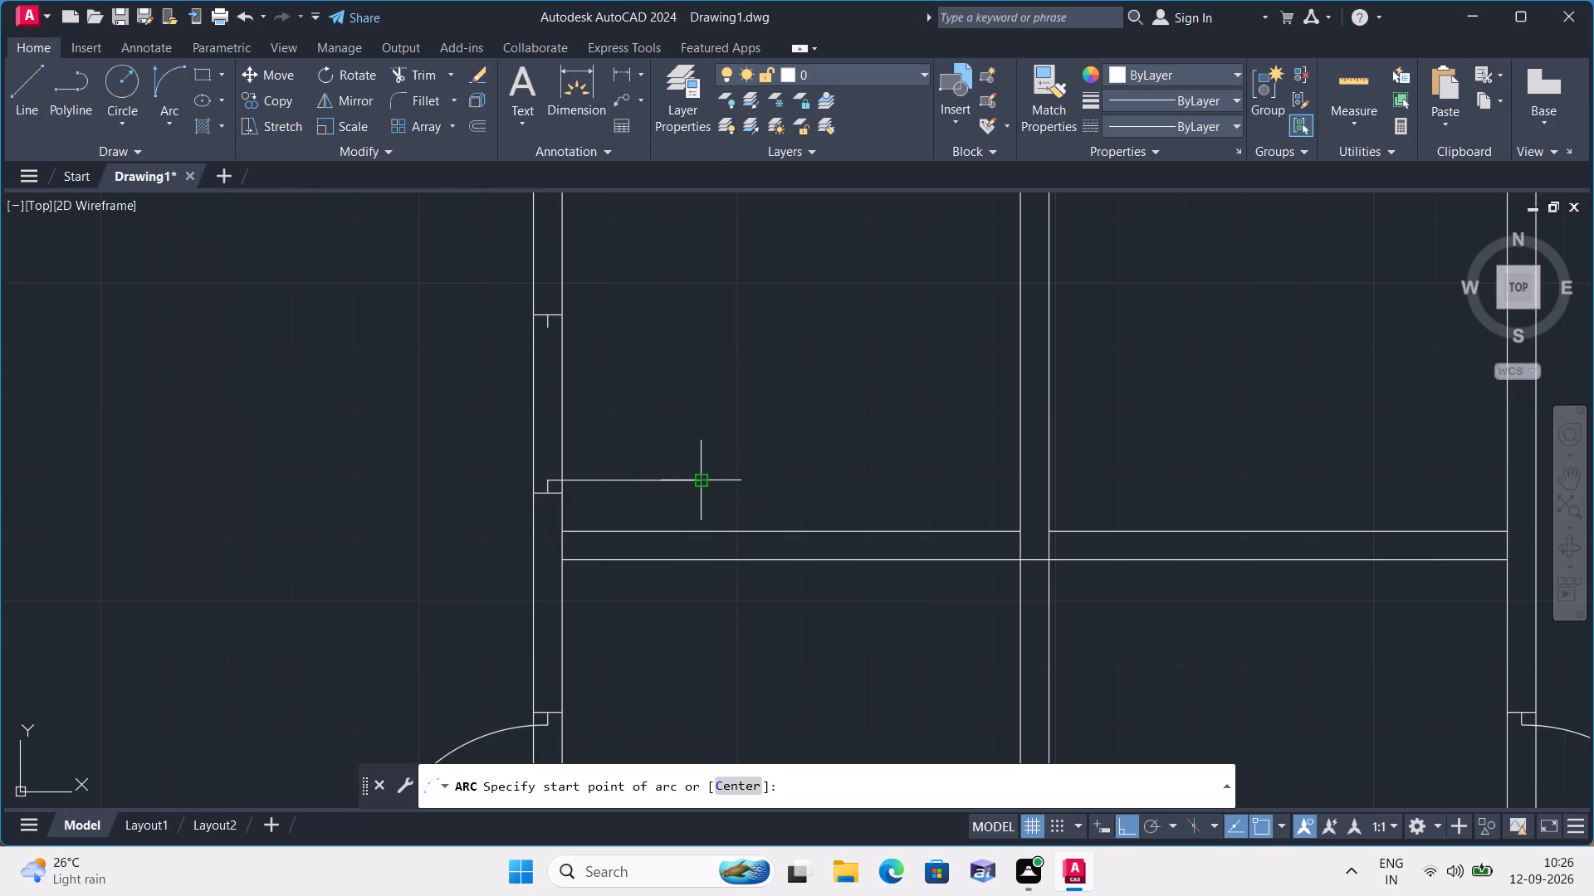
{"action": "left_click", "coordinate": [706, 484]}
{"action": "left_click", "coordinate": [546, 329]}
{"action": "left_click", "coordinate": [650, 323]}
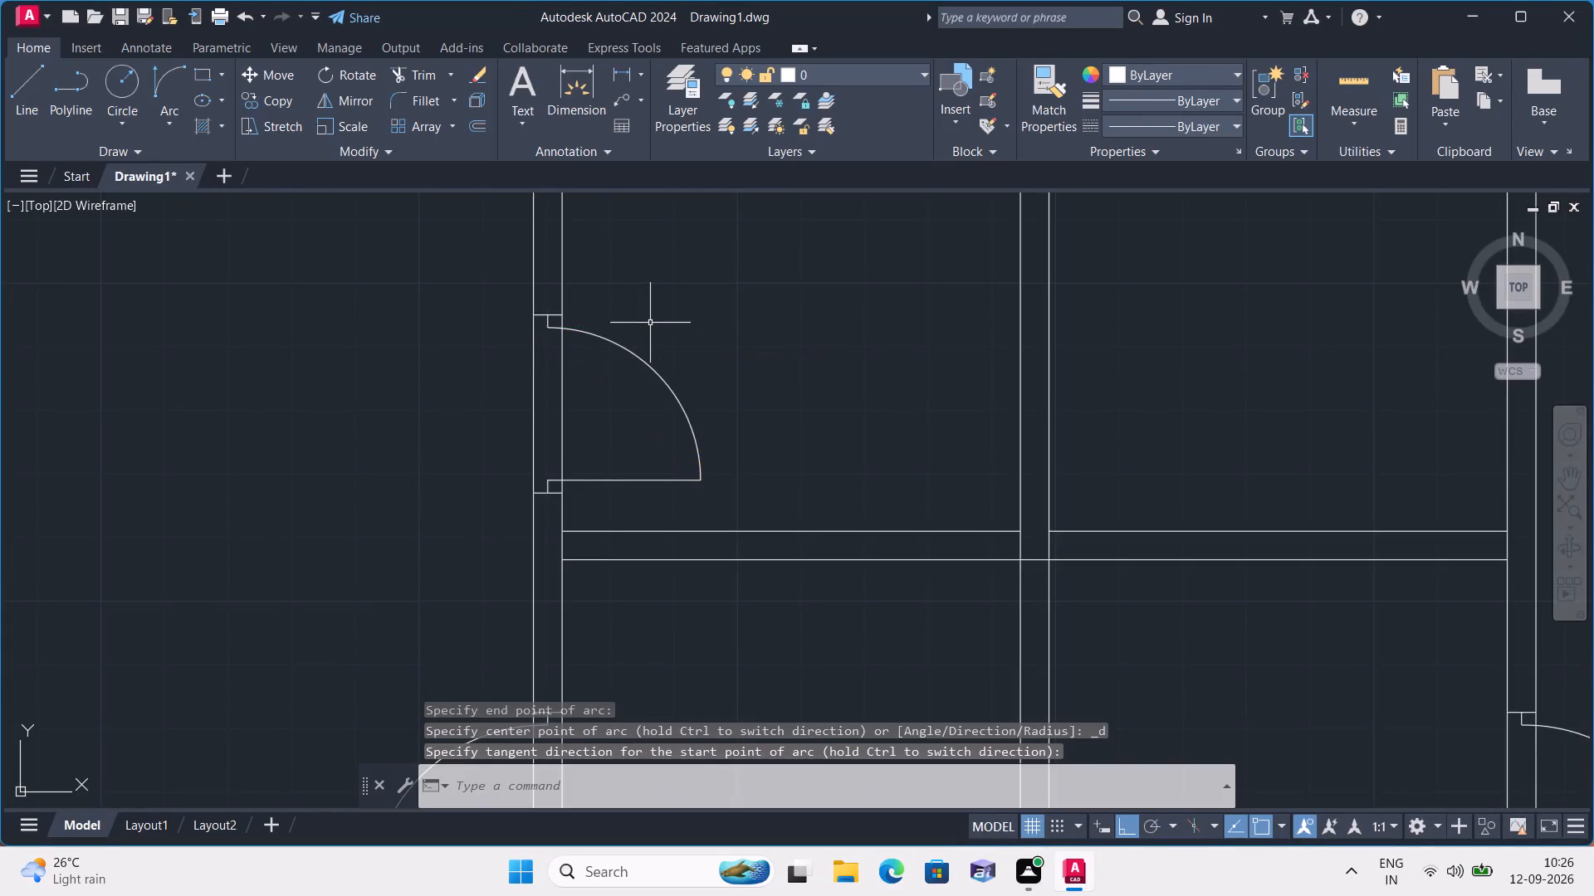
Draw a line 6" along the cross partition's upper edge from the right partition's inner face, continuing vertically across the cross partition.
{"action": "scroll", "coordinate": [688, 341], "scroll_direction": "down", "scroll_amount": 4}
{"action": "middle_click_drag", "start_coordinate": [686, 436], "coordinate": [663, 455]}
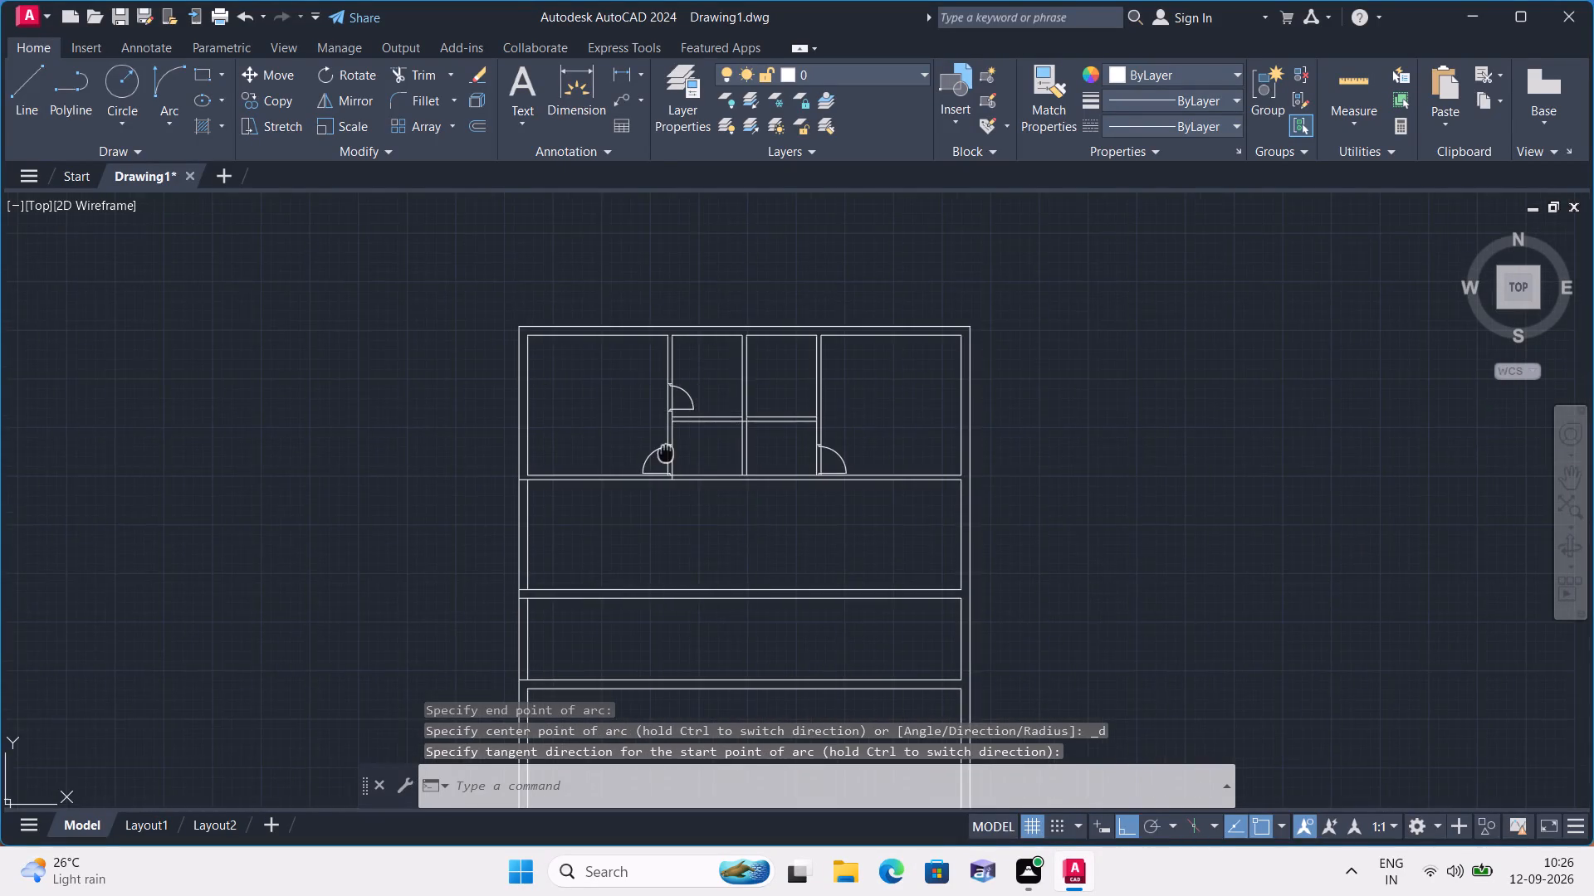
{"action": "middle_click_drag", "start_coordinate": [663, 455], "coordinate": [412, 408]}
{"action": "scroll", "coordinate": [612, 376], "scroll_direction": "up", "scroll_amount": 2}
{"action": "scroll", "coordinate": [422, 416], "scroll_direction": "up", "scroll_amount": 1}
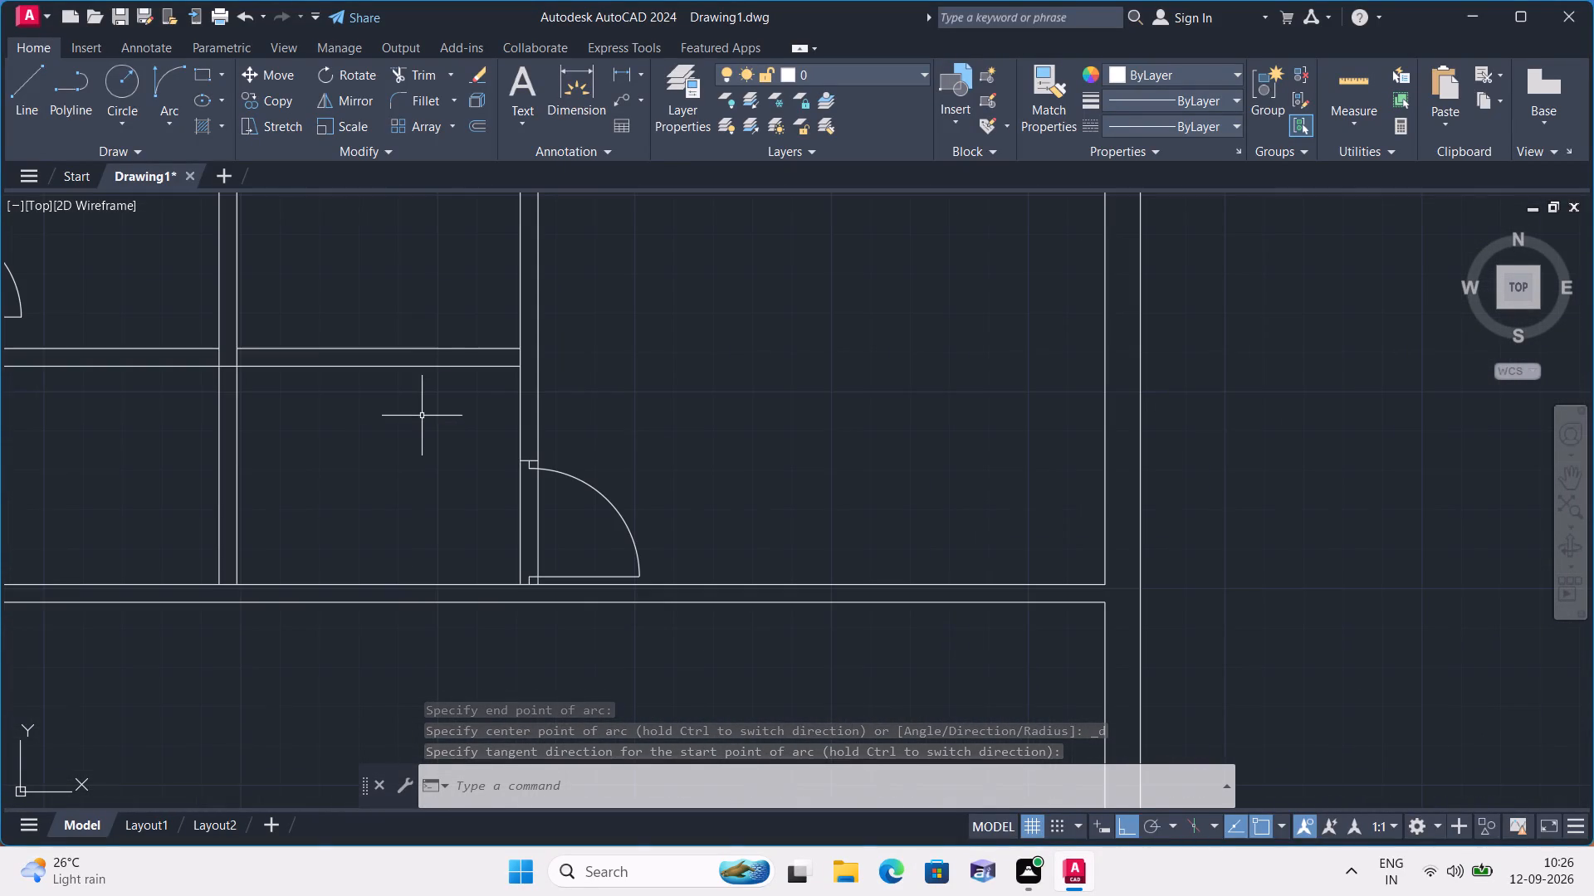
{"action": "middle_click_drag", "start_coordinate": [422, 416], "coordinate": [616, 489]}
{"action": "scroll", "coordinate": [616, 489], "scroll_direction": "down", "scroll_amount": 1}
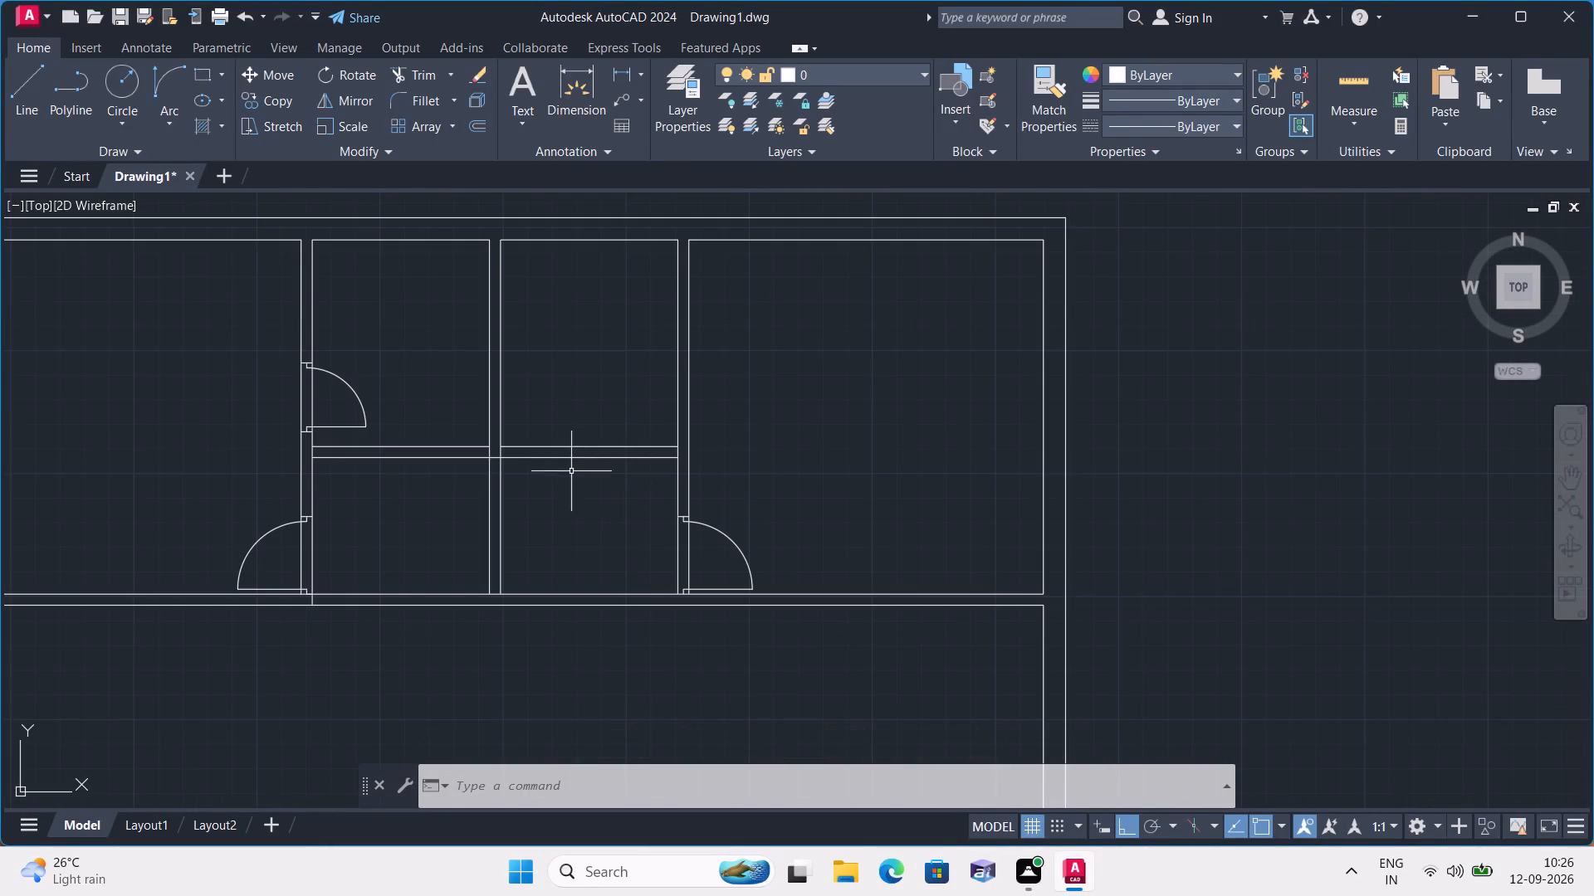
{"action": "scroll", "coordinate": [576, 488], "scroll_direction": "up", "scroll_amount": 1}
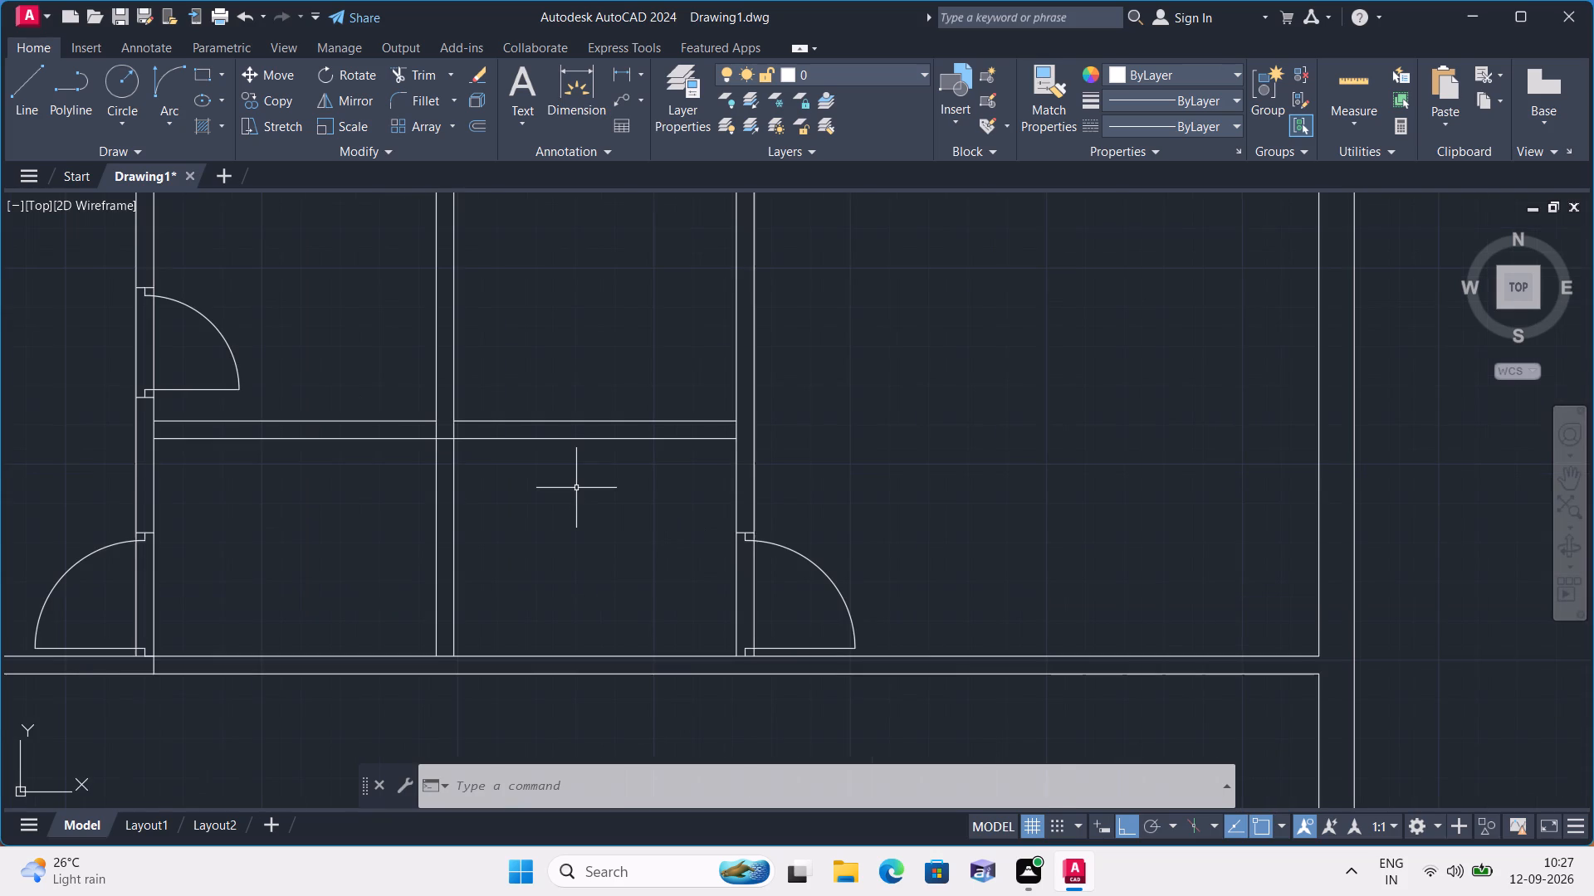
{"action": "type", "text": "l"}
{"action": "key", "text": "space"}
{"action": "left_click", "coordinate": [736, 417]}
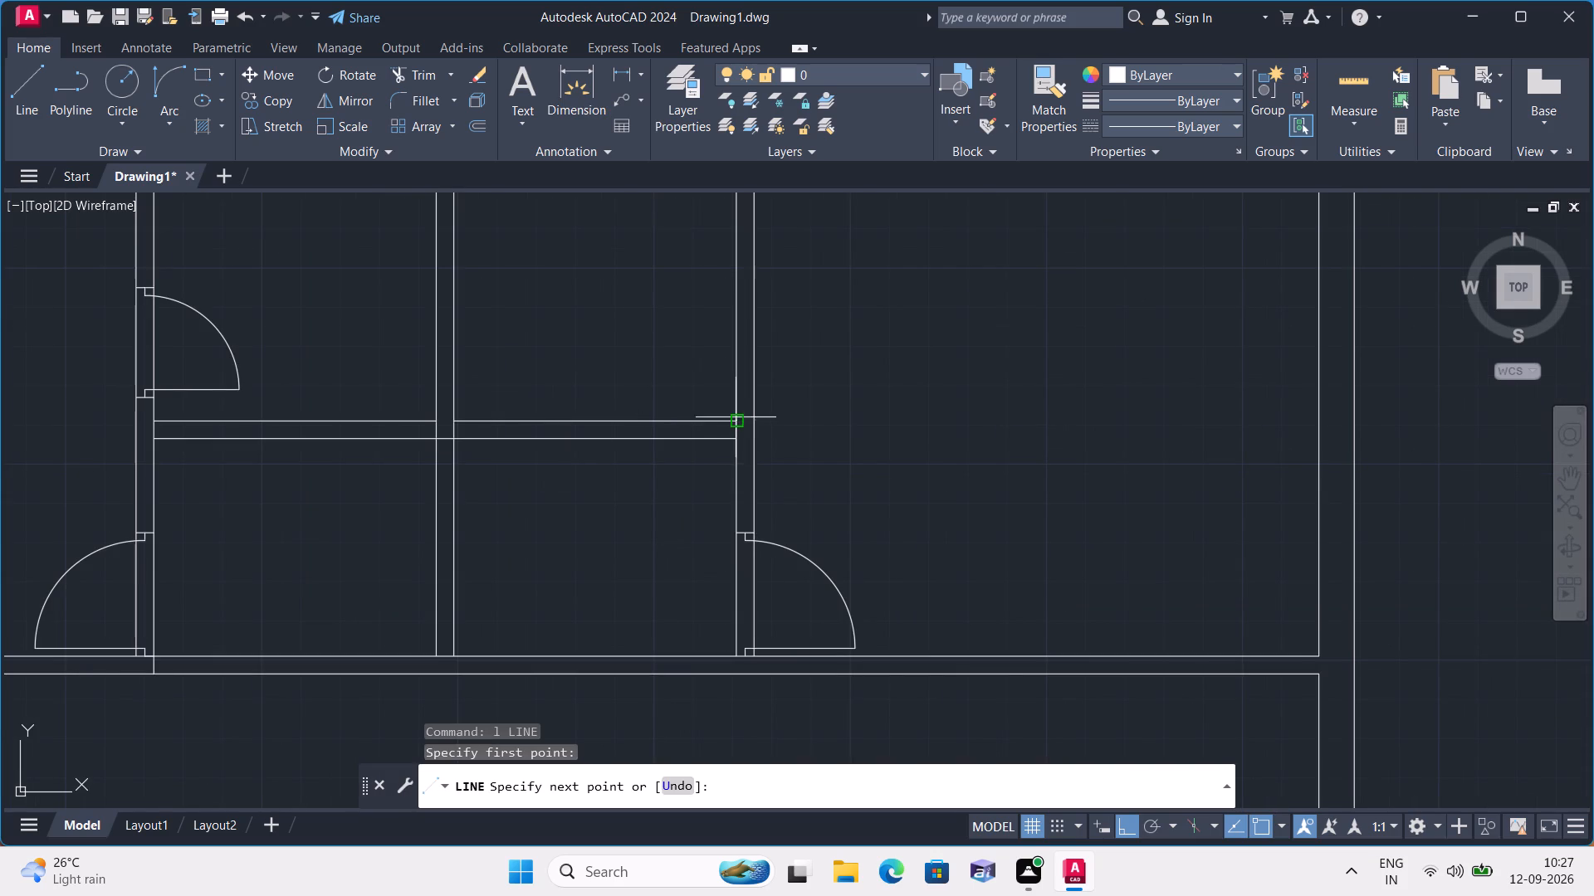
{"action": "type", "text": "6\""}
{"action": "key", "text": "space"}
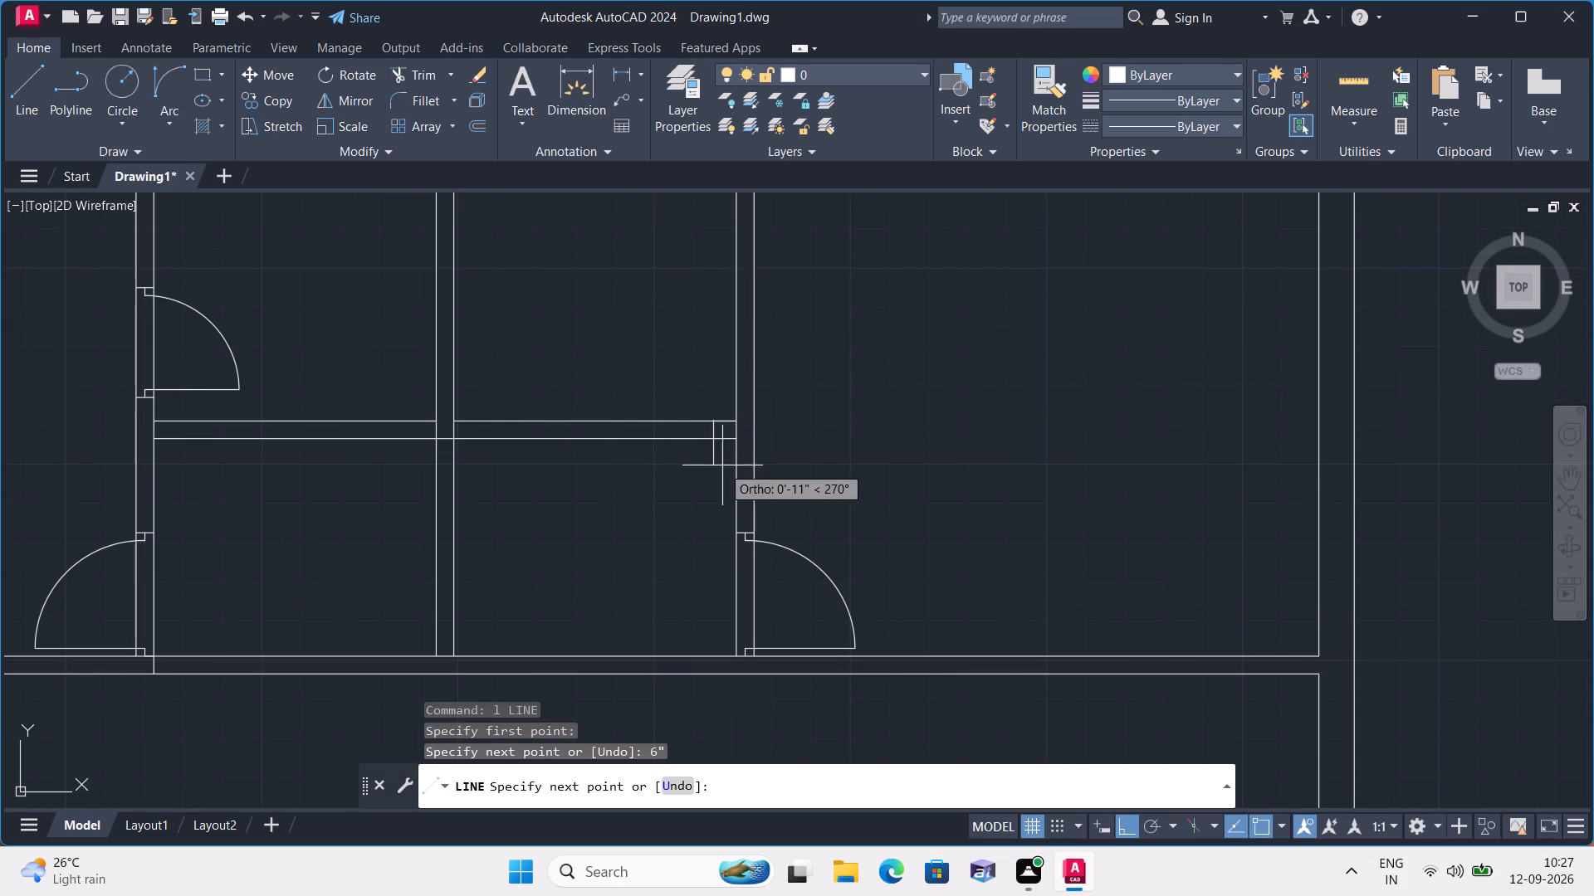
{"action": "left_click", "coordinate": [712, 440]}
{"action": "key", "text": "space"}
Draw 2", 2' and 2" segments leftward along the cross partition's centre from the jamb line's midpoint, closing the far end across both partition faces.
{"action": "key", "text": "space"}
{"action": "left_click", "coordinate": [715, 426]}
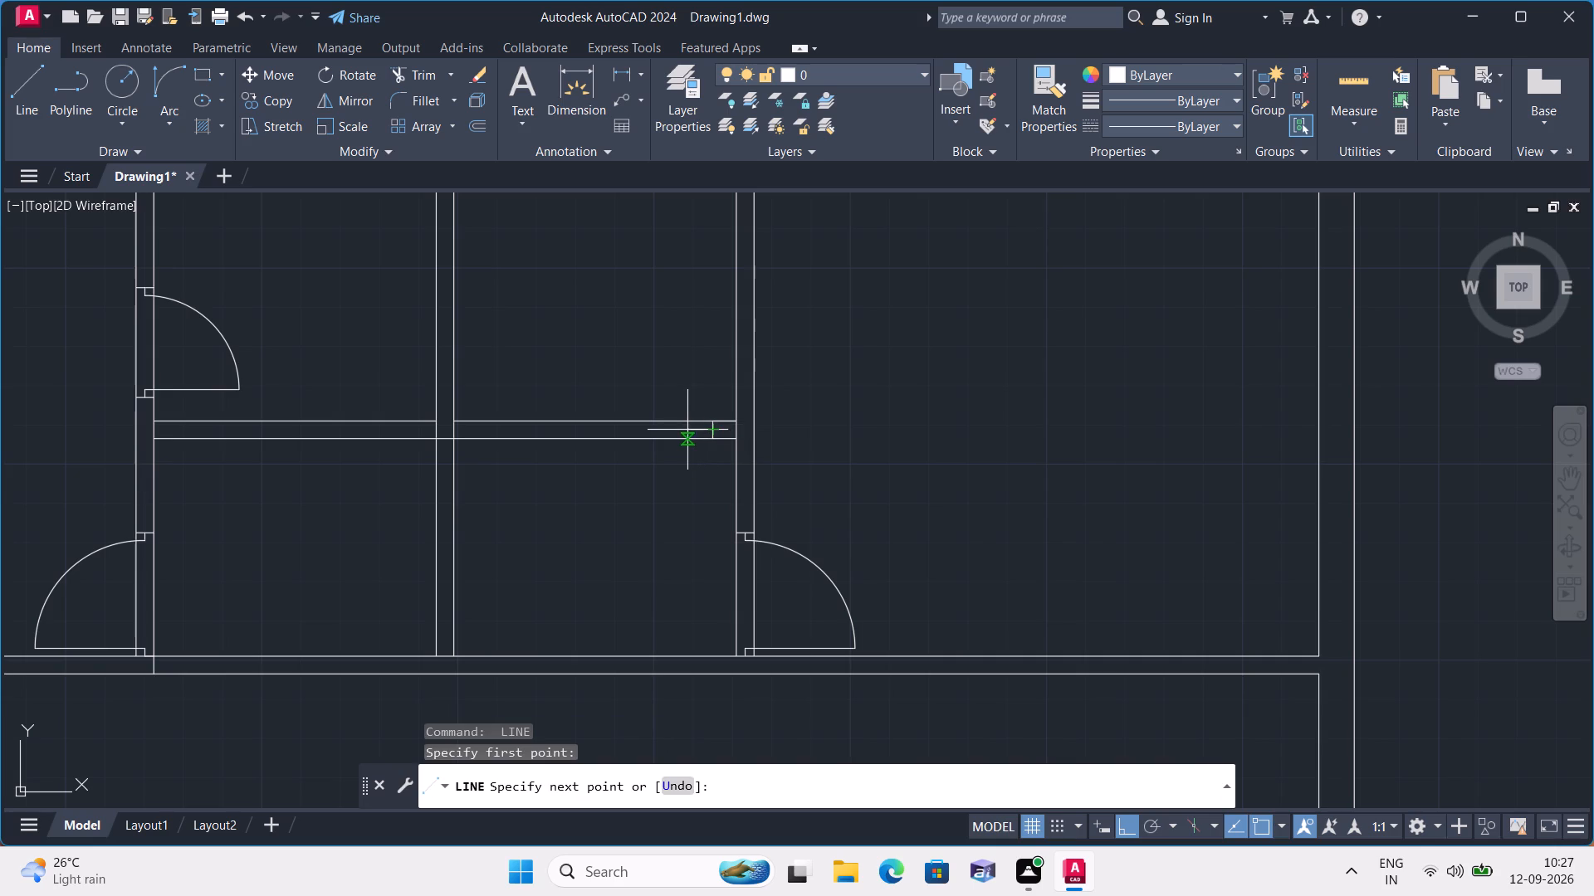
{"action": "type", "text": "2\""}
{"action": "key", "text": "space"}
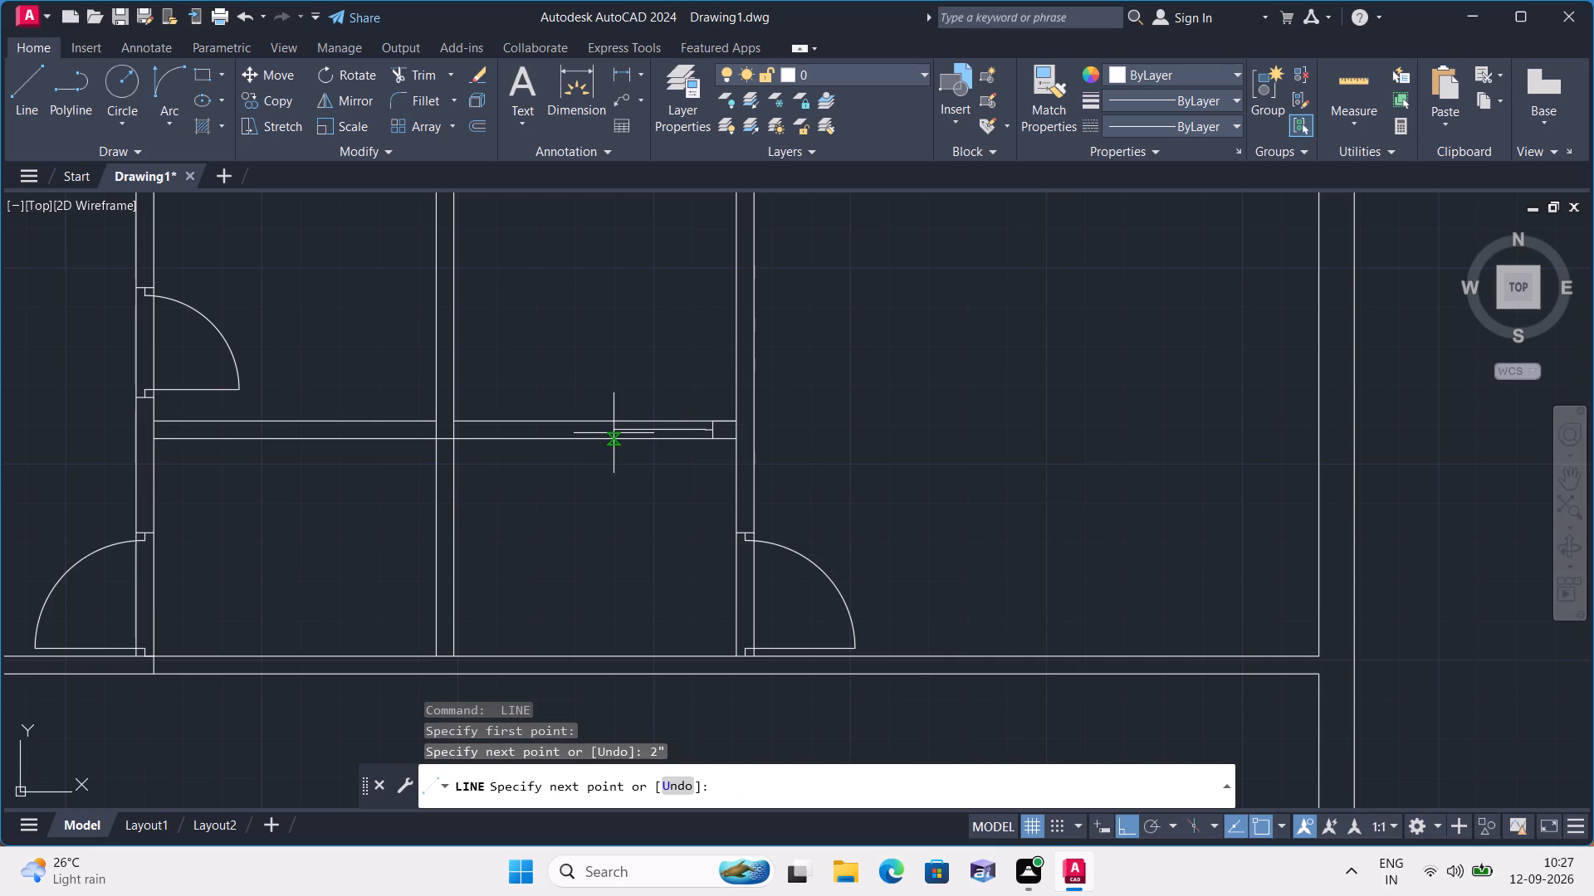
{"action": "type", "text": "2'"}
{"action": "key", "text": "space"}
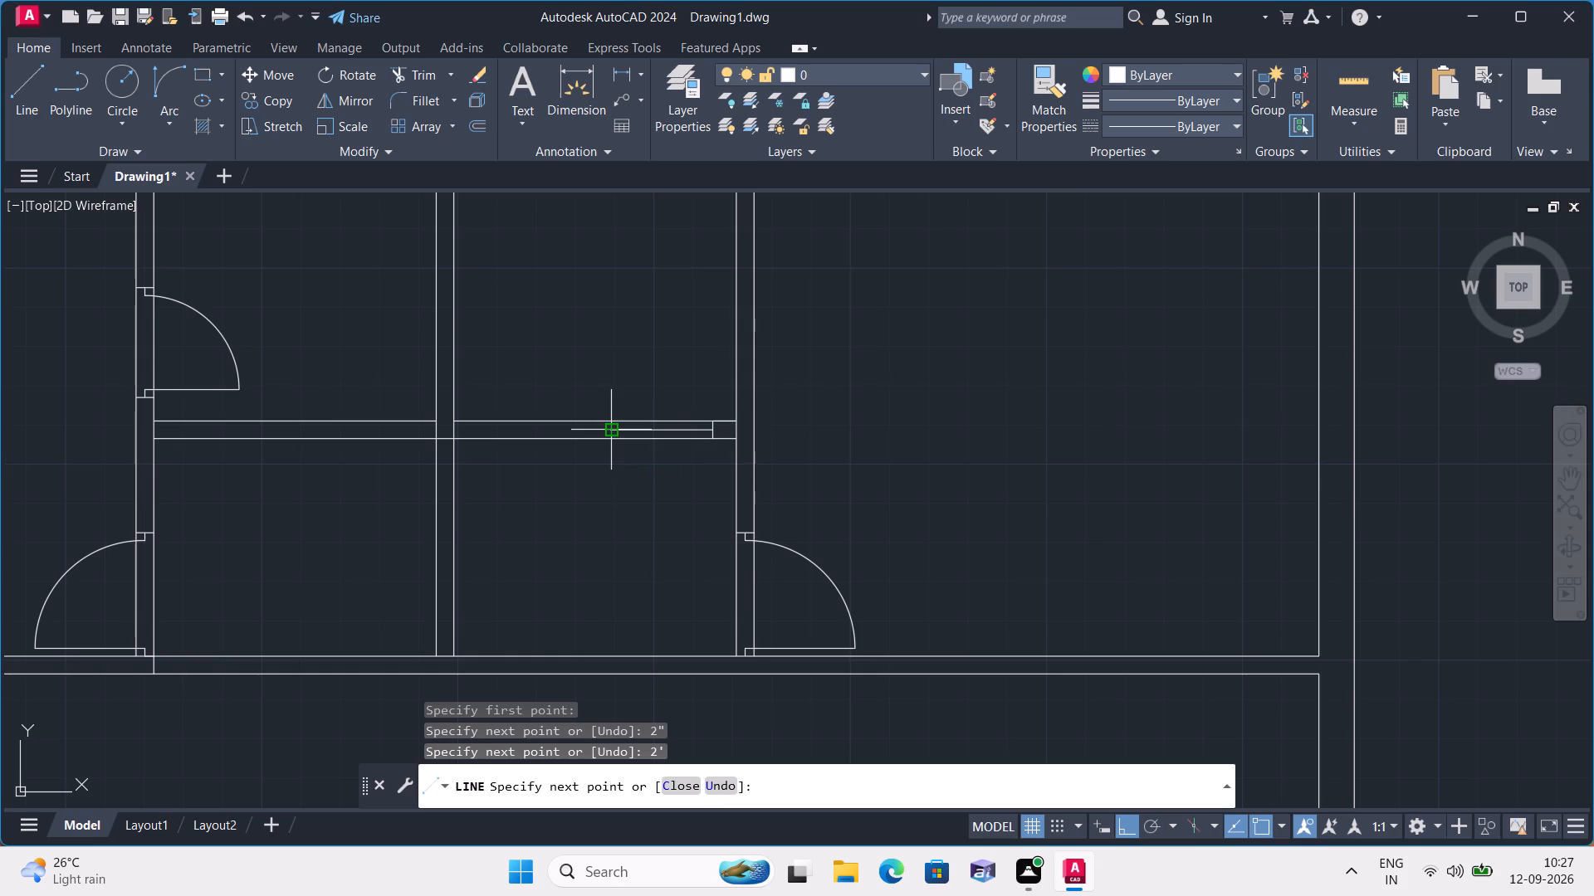
{"action": "type", "text": "2\""}
{"action": "key", "text": "space"}
{"action": "scroll", "coordinate": [568, 436], "scroll_direction": "up", "scroll_amount": 3}
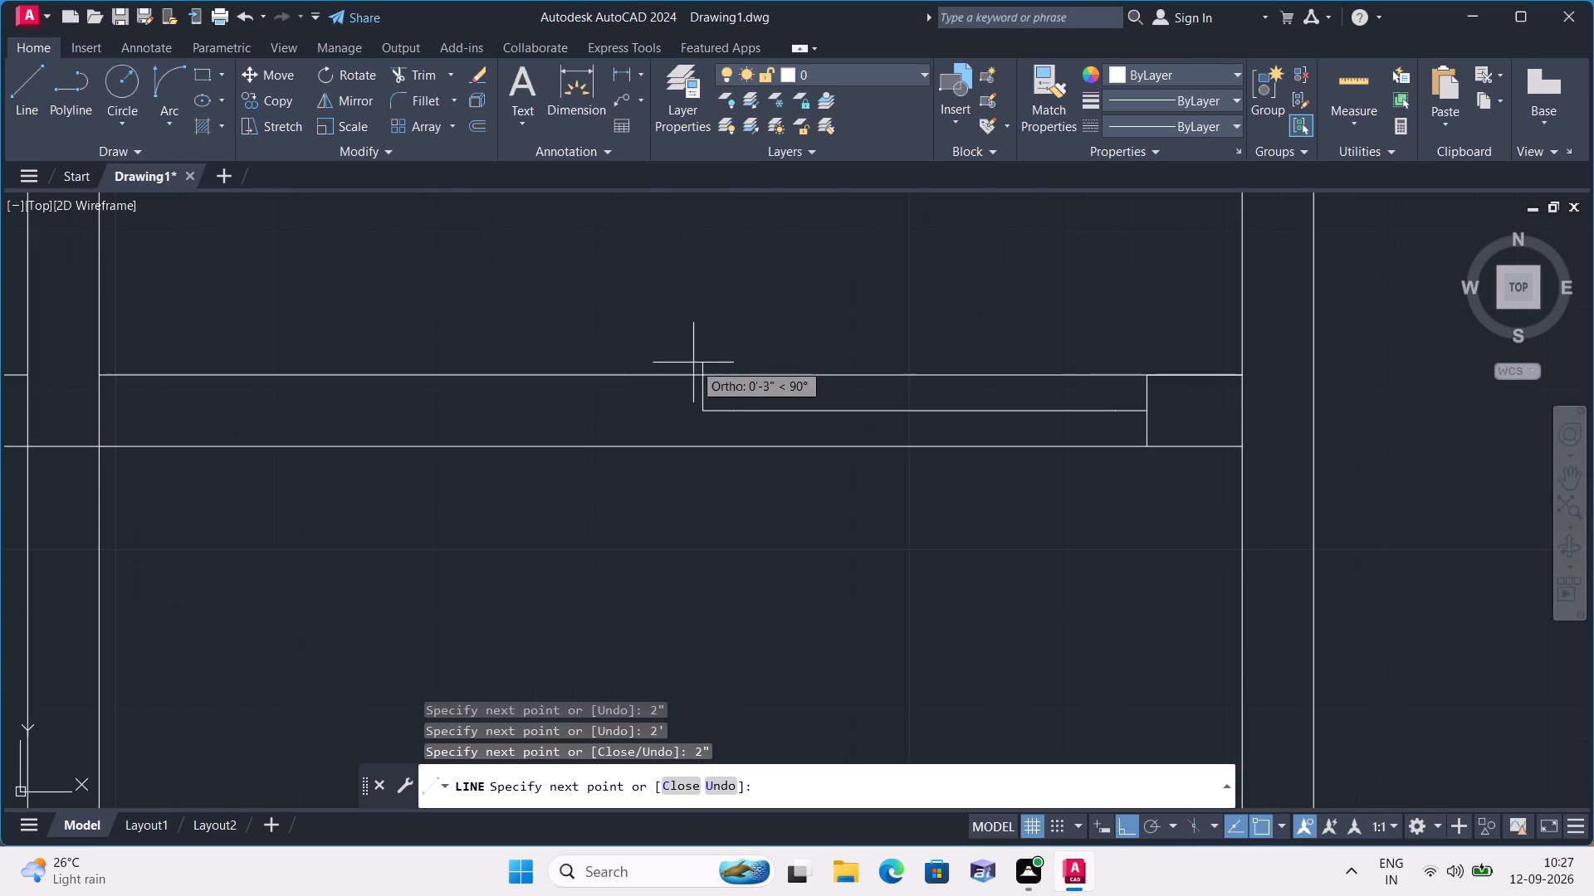
{"action": "left_click", "coordinate": [702, 370]}
{"action": "key", "text": "space"}
{"action": "key", "text": "space"}
{"action": "left_click", "coordinate": [701, 408]}
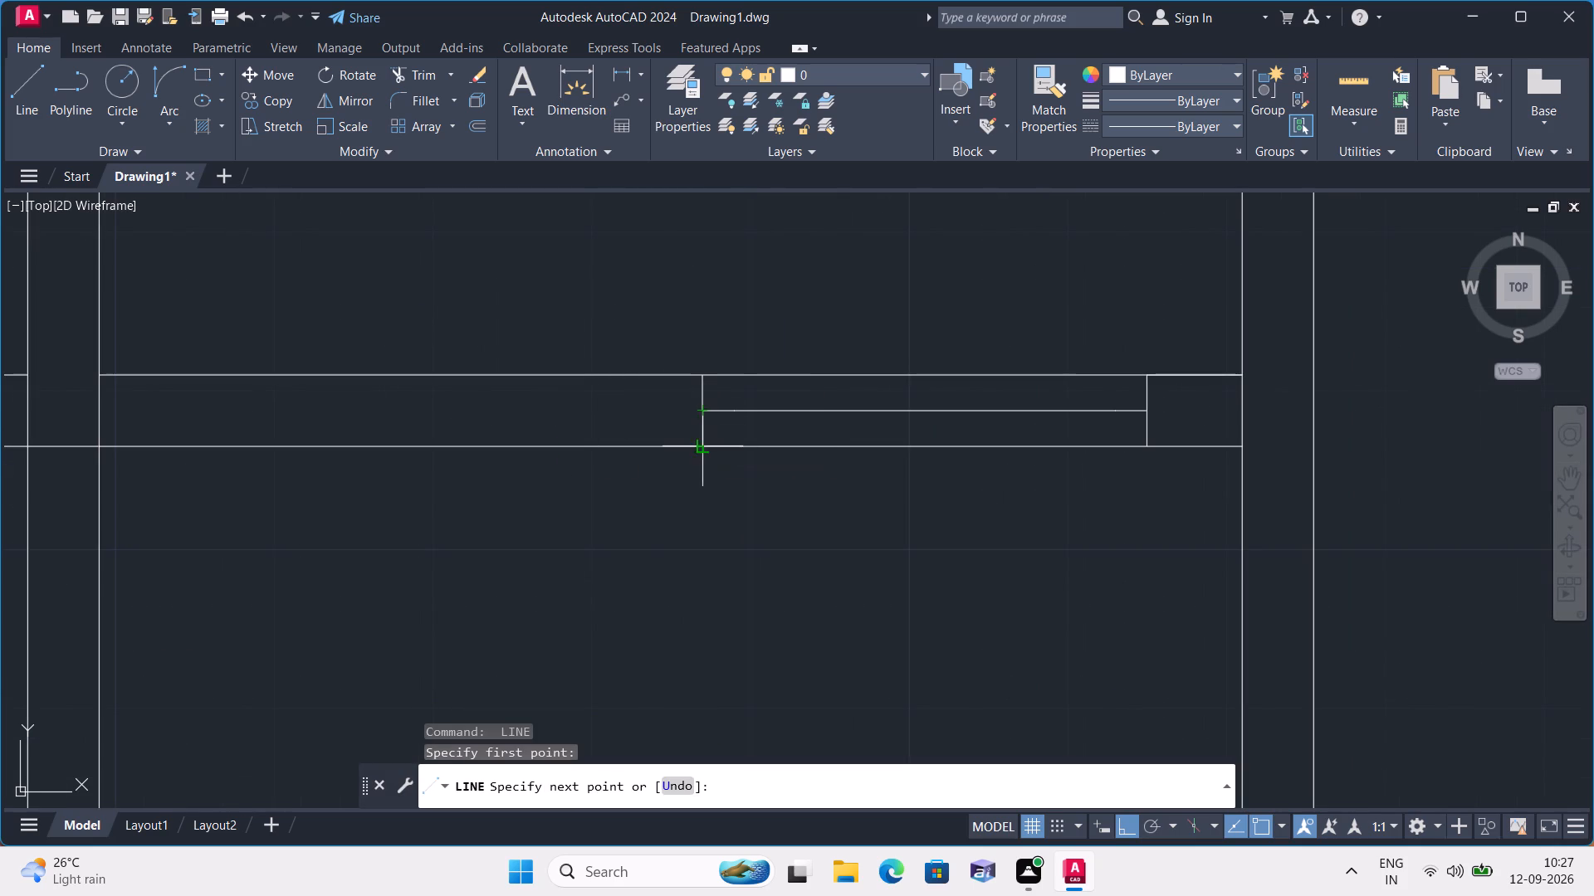
{"action": "left_click", "coordinate": [704, 448]}
{"action": "key", "text": "space"}
Delete the 2' centre segment between the stubs and the 6" helper line on the cross partition's upper edge.
{"action": "left_click", "coordinate": [887, 411]}
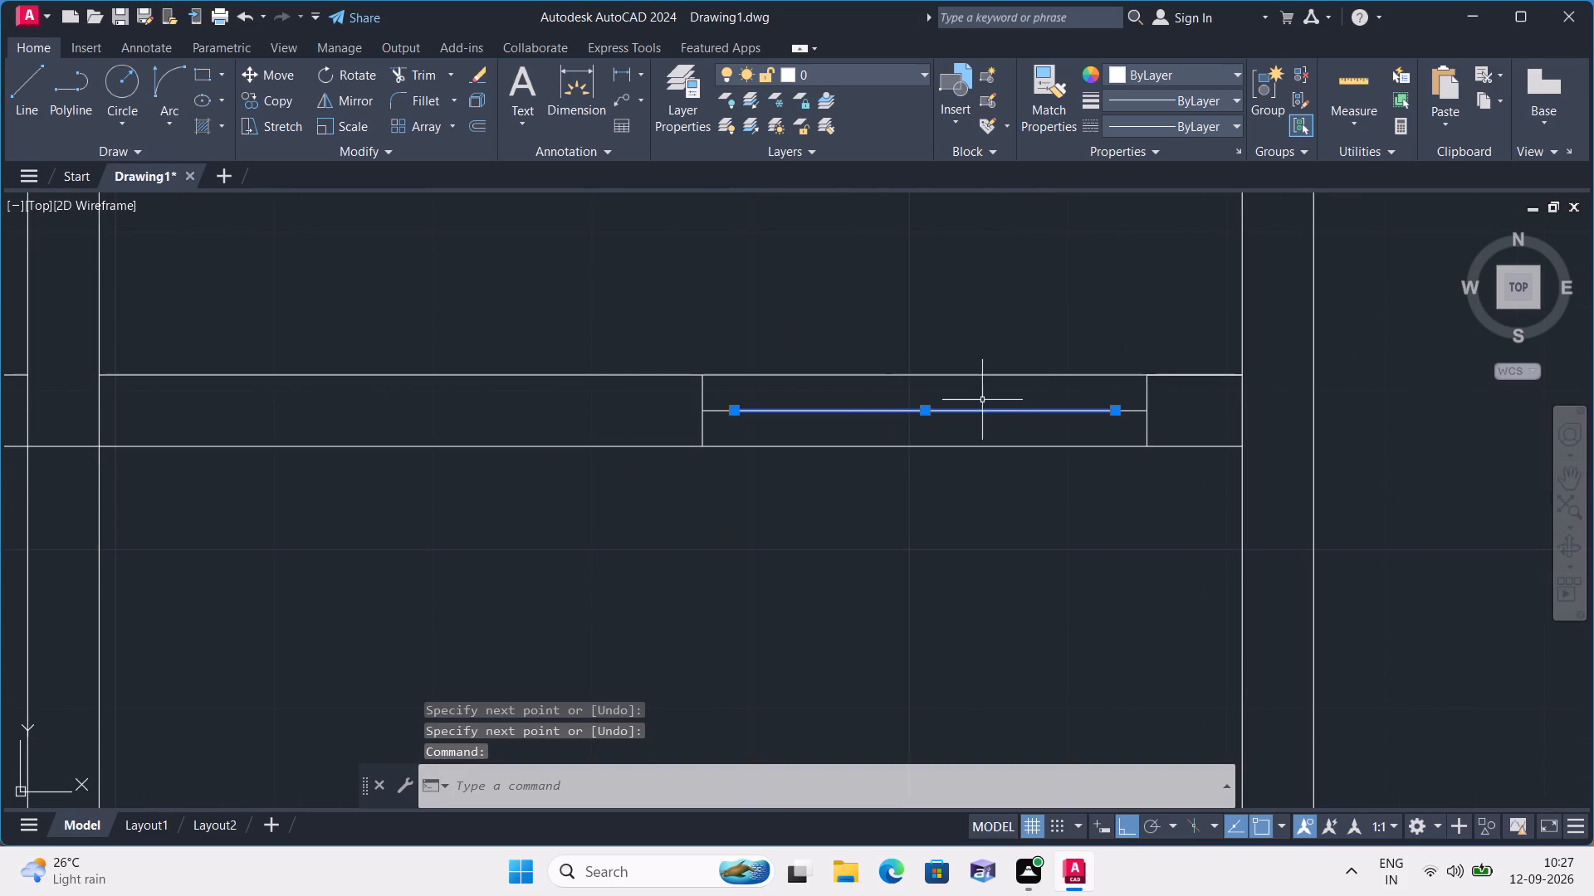
{"action": "left_click", "coordinate": [1166, 373]}
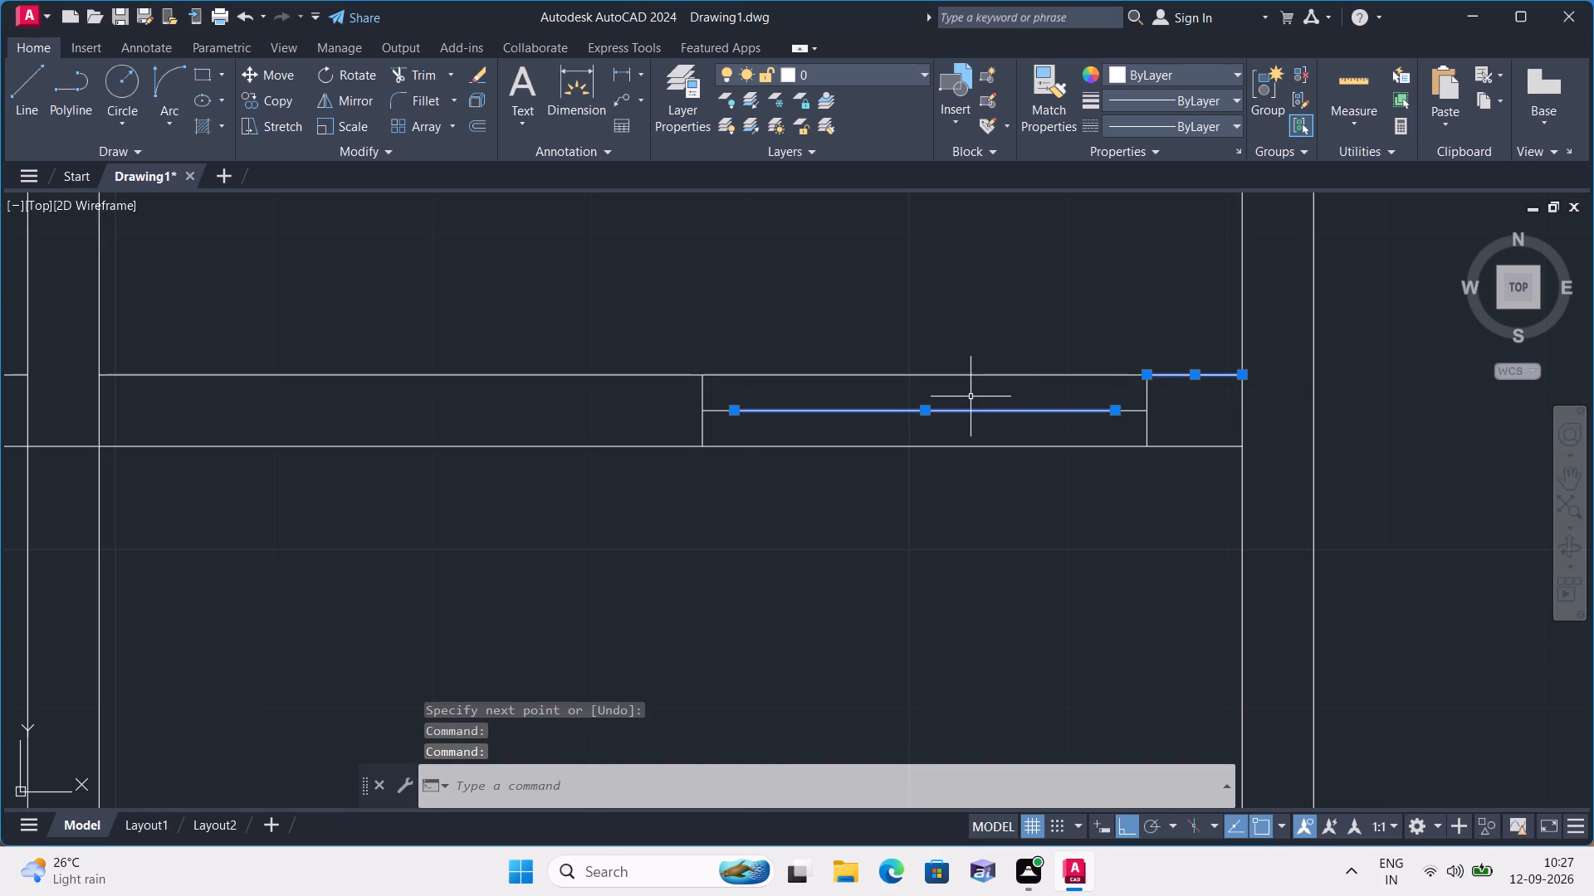
{"action": "key", "text": "Delete"}
Draw a 2' vertical door leaf upward from the inner end of the right stub in the cross partition.
{"action": "type", "text": "l"}
{"action": "key", "text": "space"}
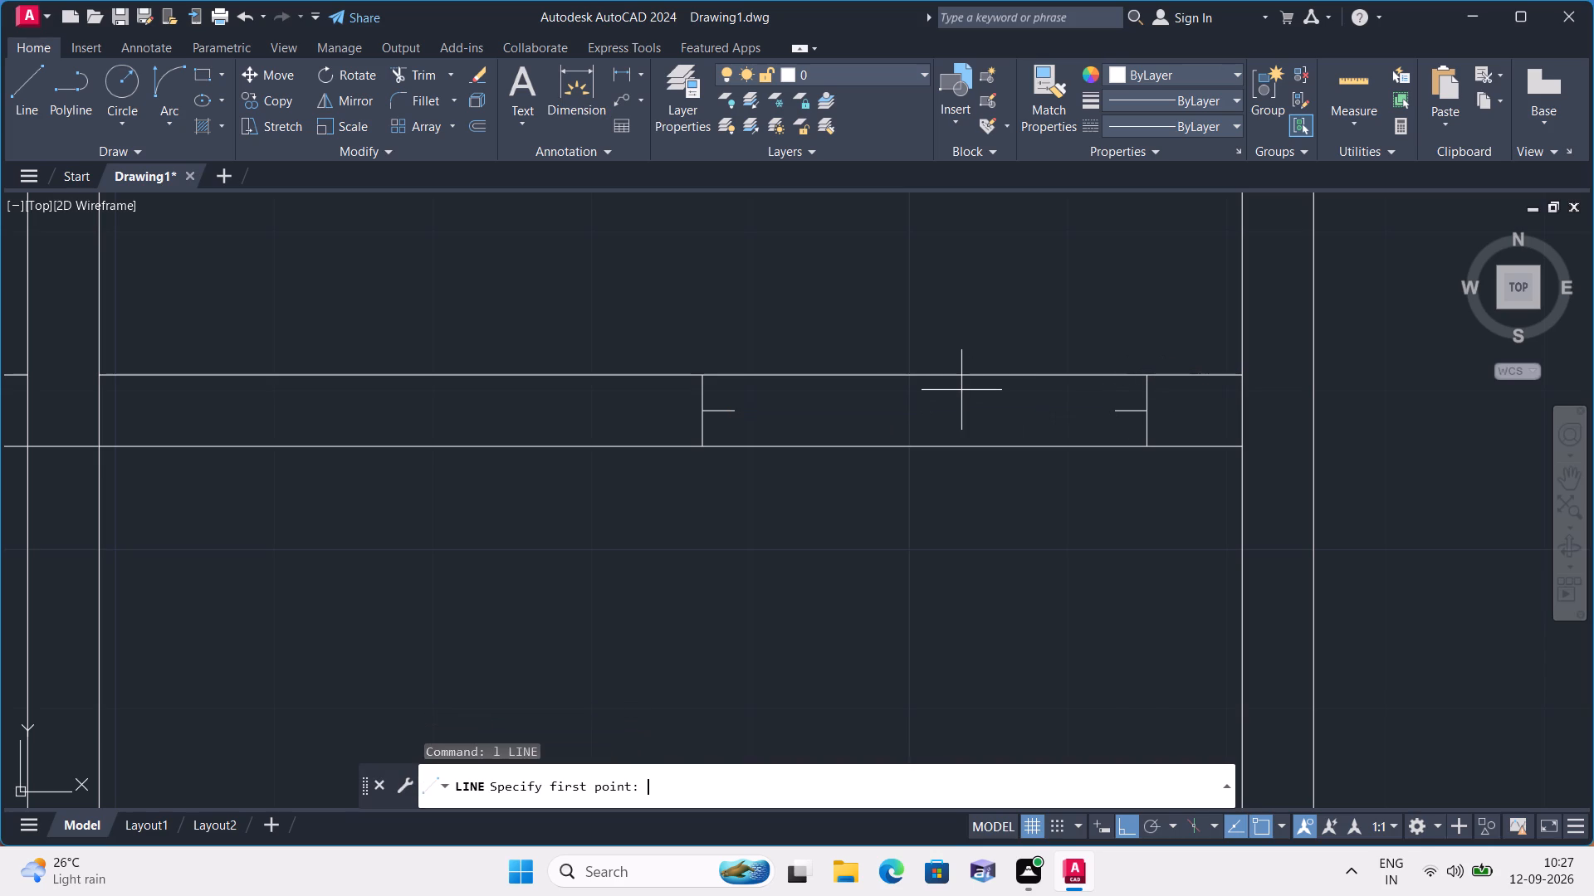
{"action": "left_click", "coordinate": [1115, 410]}
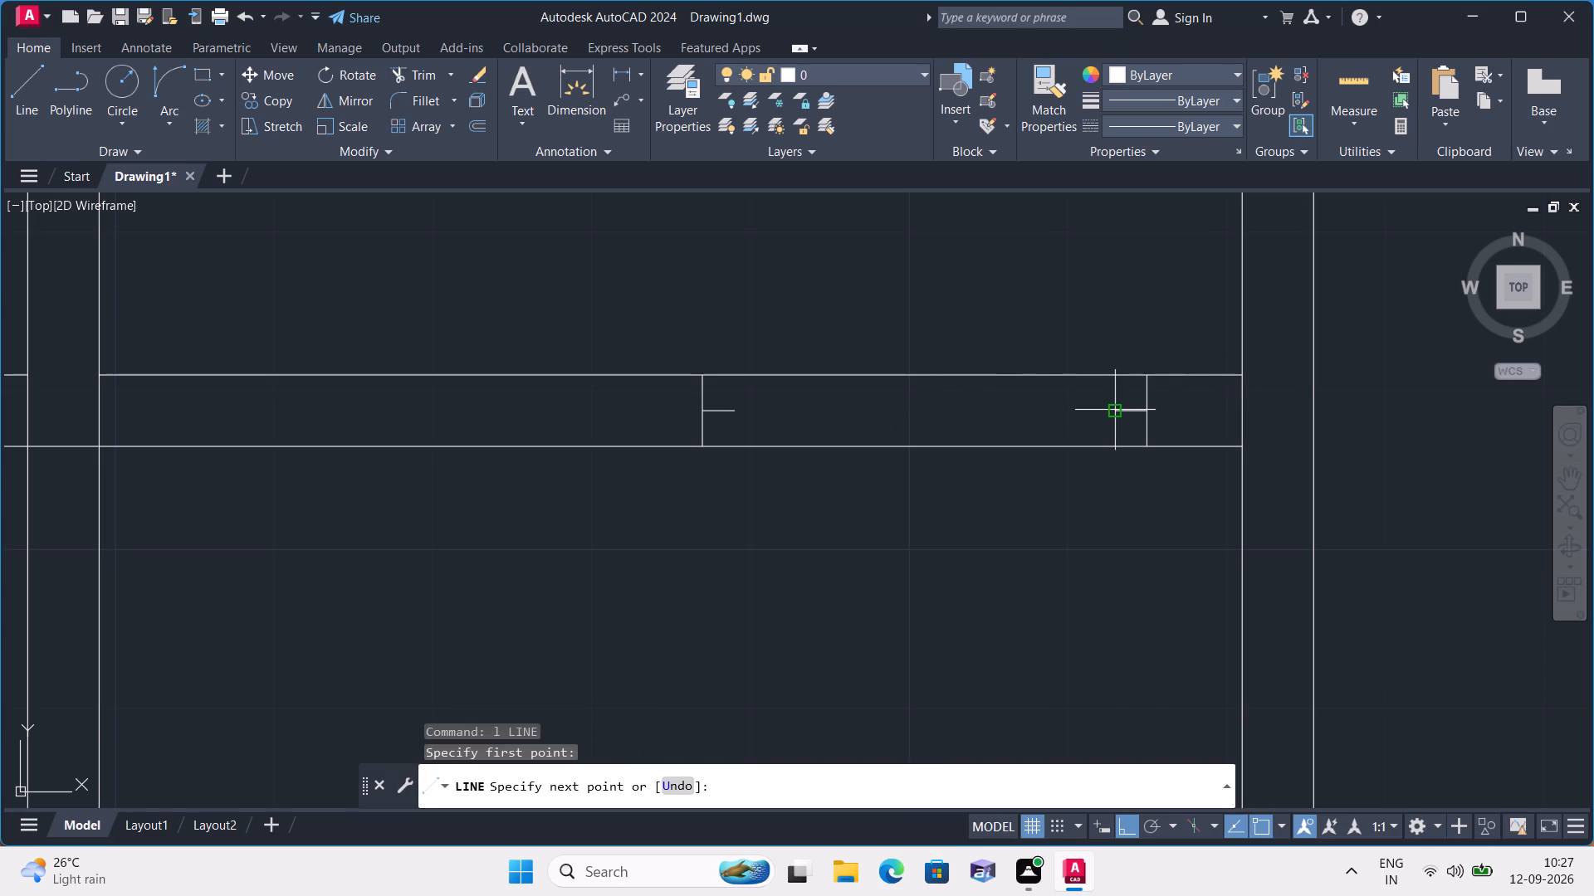
{"action": "type", "text": "2'"}
{"action": "key", "text": "space"}
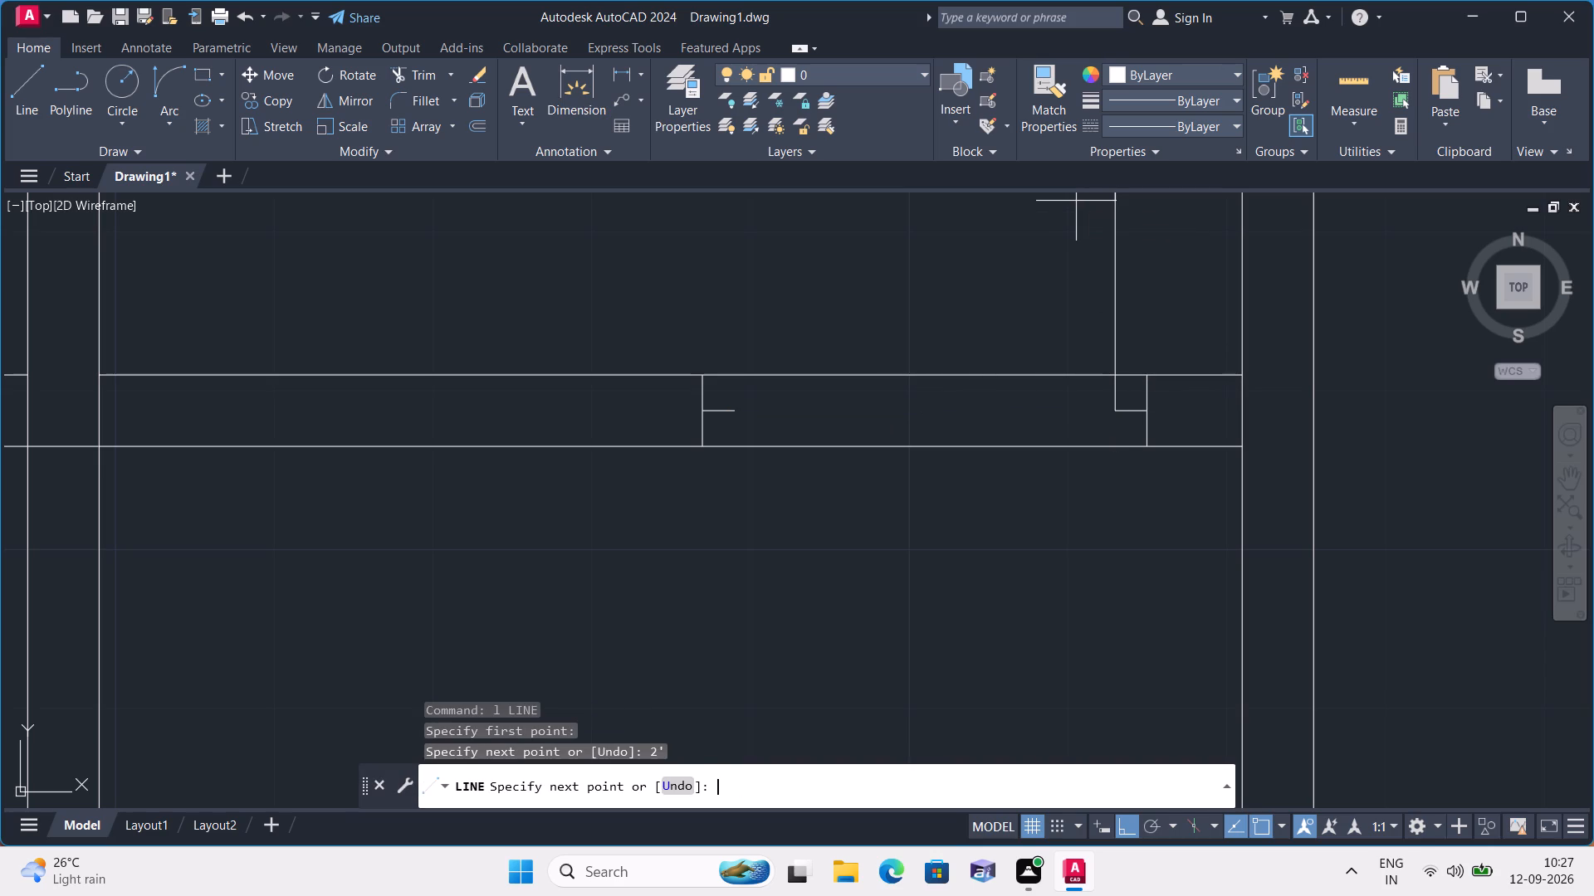
{"action": "key", "text": "Escape"}
{"action": "scroll", "coordinate": [890, 260], "scroll_direction": "down", "scroll_amount": 4}
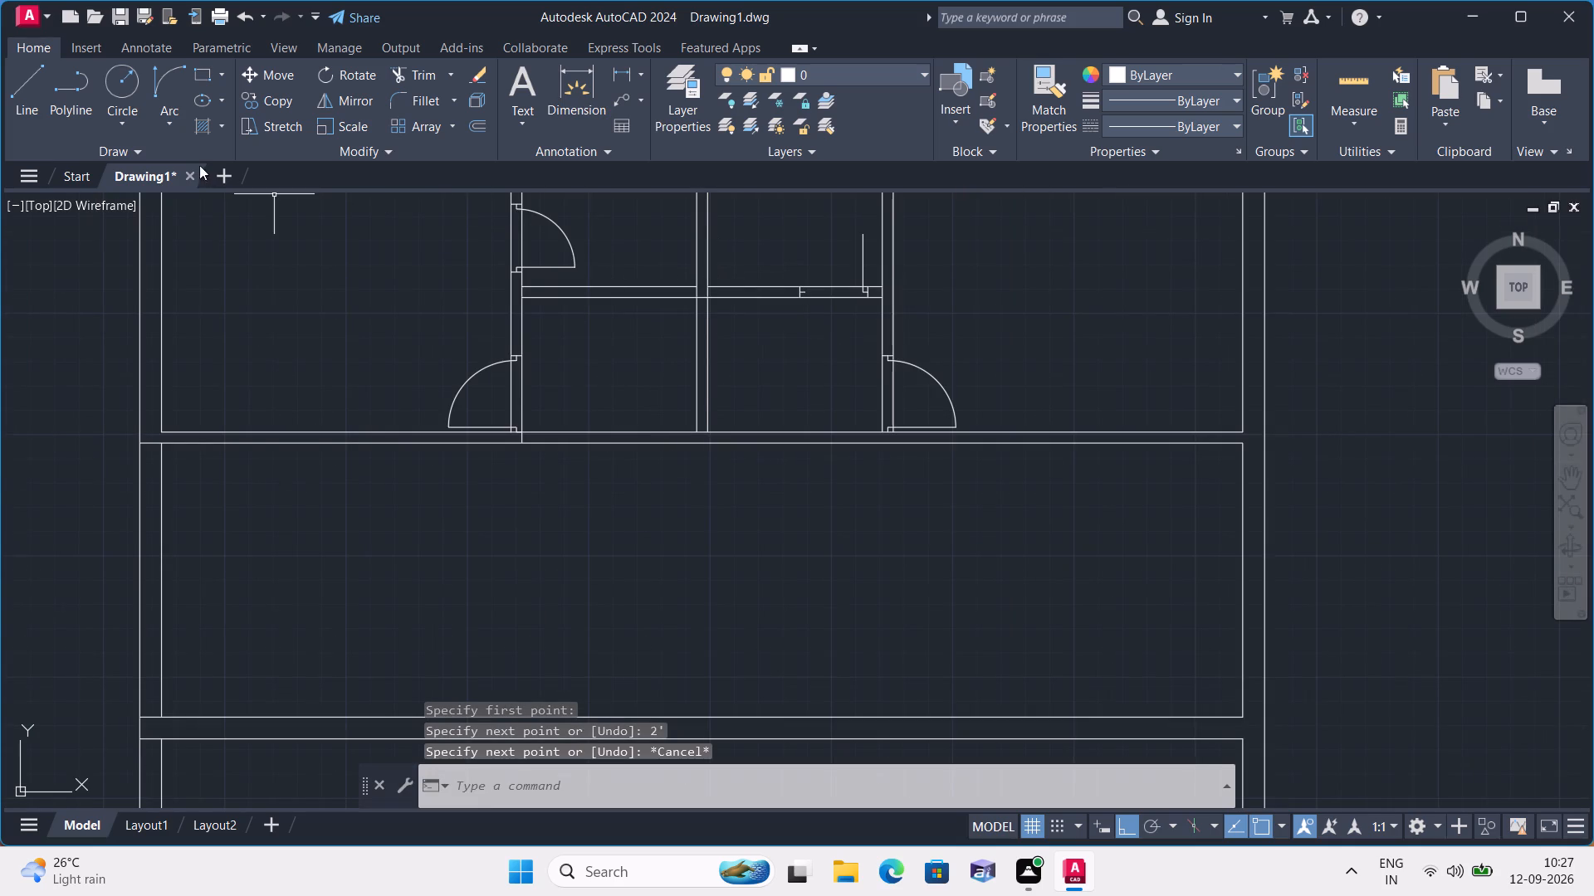
Draw the door-swing arc from the top of the cross partition's door leaf to the end of the opposite stub.
{"action": "left_click", "coordinate": [155, 124]}
{"action": "left_click", "coordinate": [243, 366]}
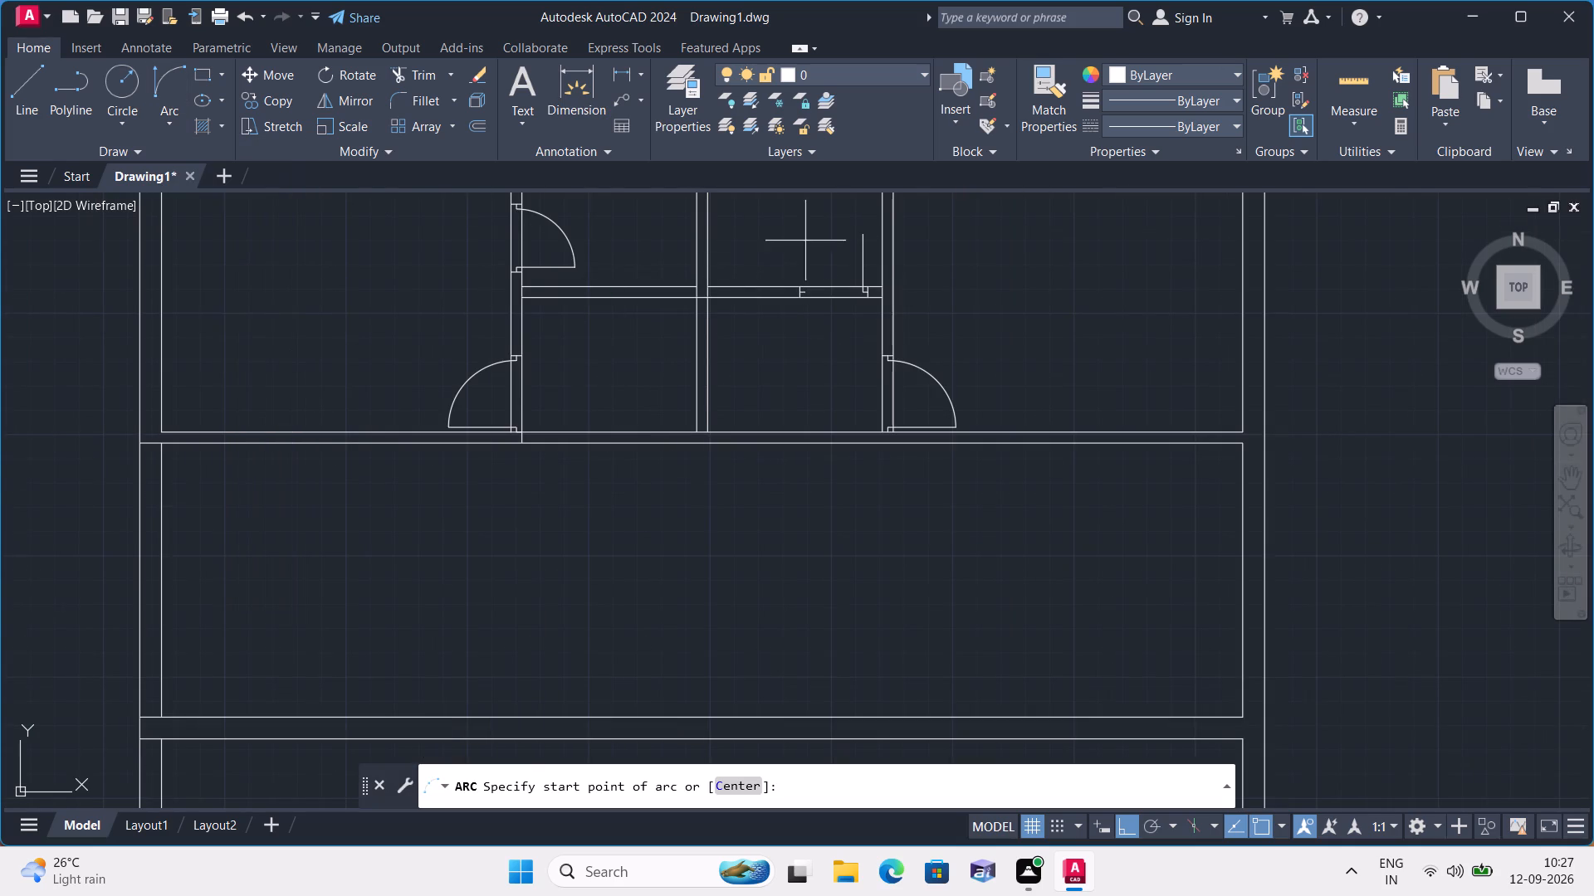
{"action": "scroll", "coordinate": [821, 239], "scroll_direction": "up", "scroll_amount": 2}
{"action": "left_click", "coordinate": [917, 227]}
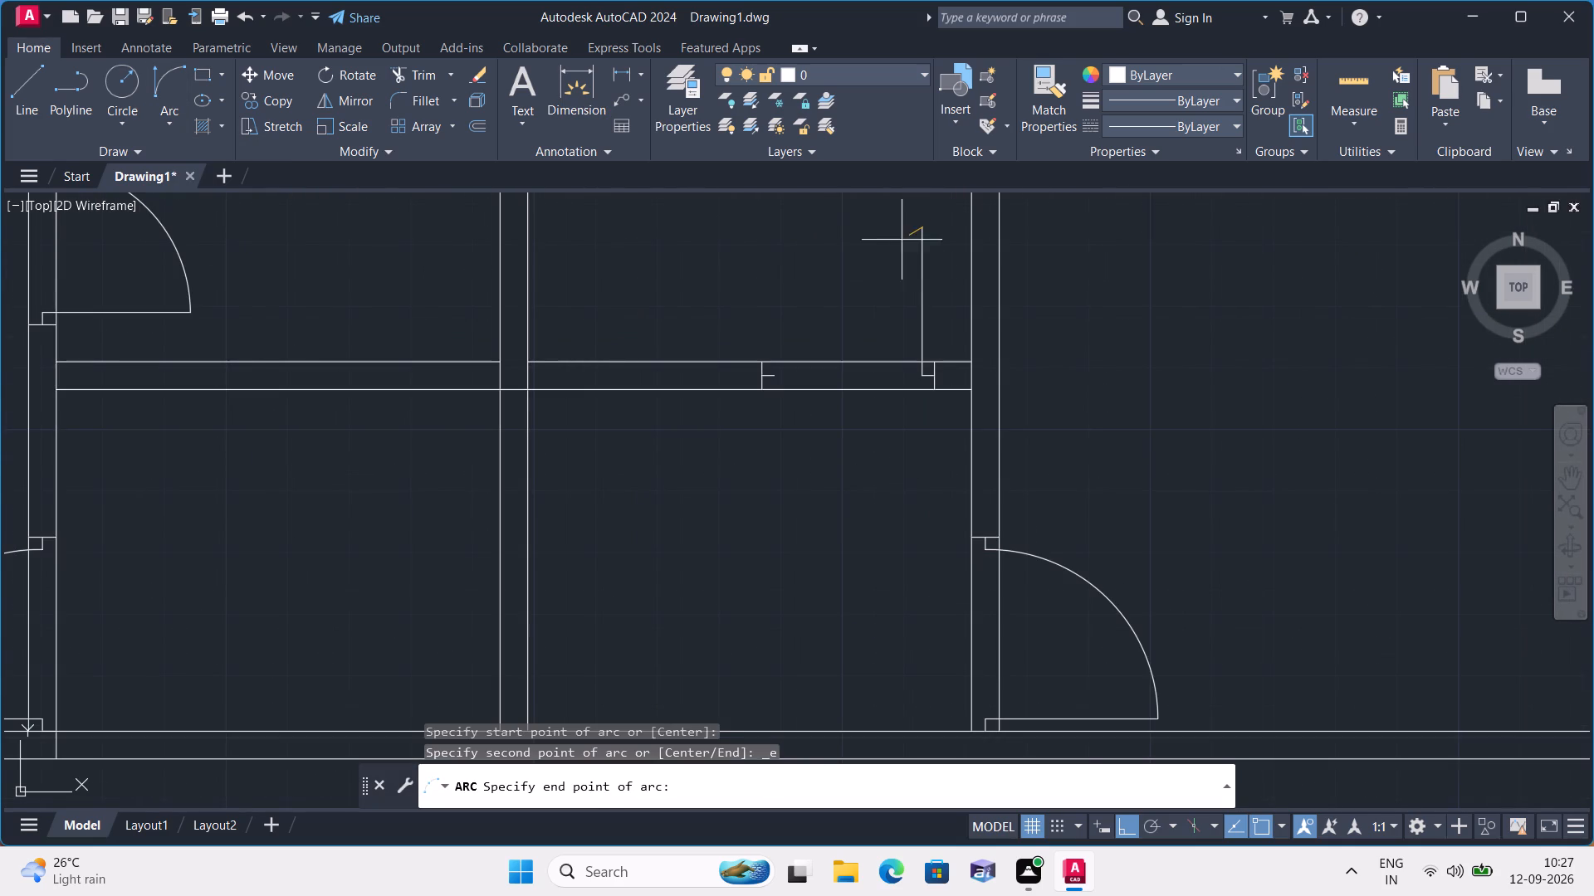
{"action": "left_click", "coordinate": [780, 375]}
{"action": "left_click", "coordinate": [780, 274]}
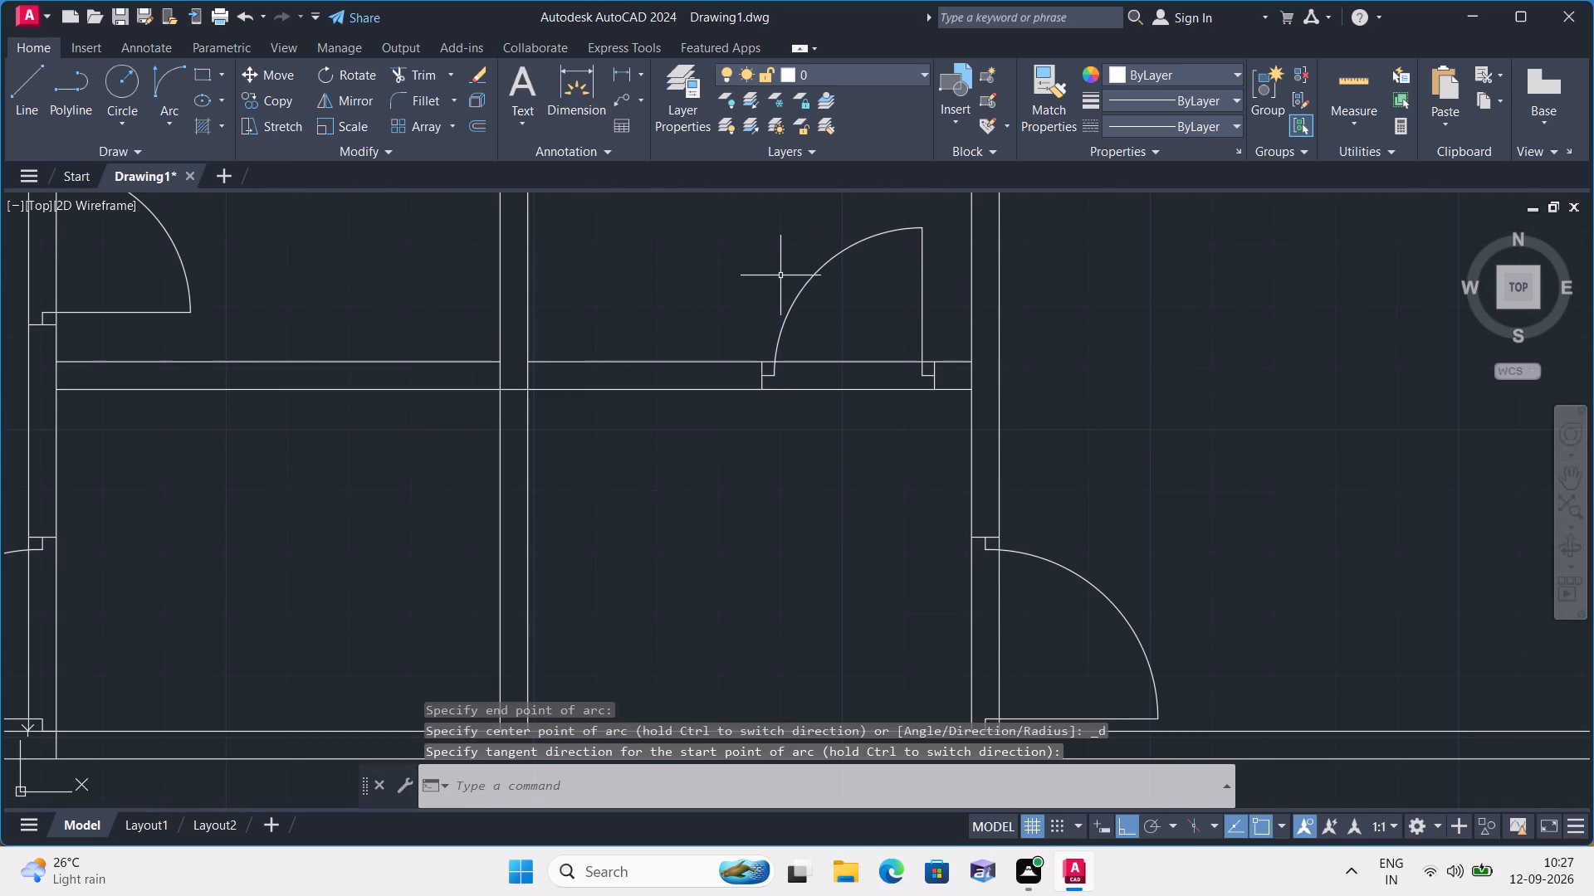
Trim both faces of the left partition across the upper door opening, including the remnants beside both jamb stubs.
{"action": "scroll", "coordinate": [780, 275], "scroll_direction": "down", "scroll_amount": 3}
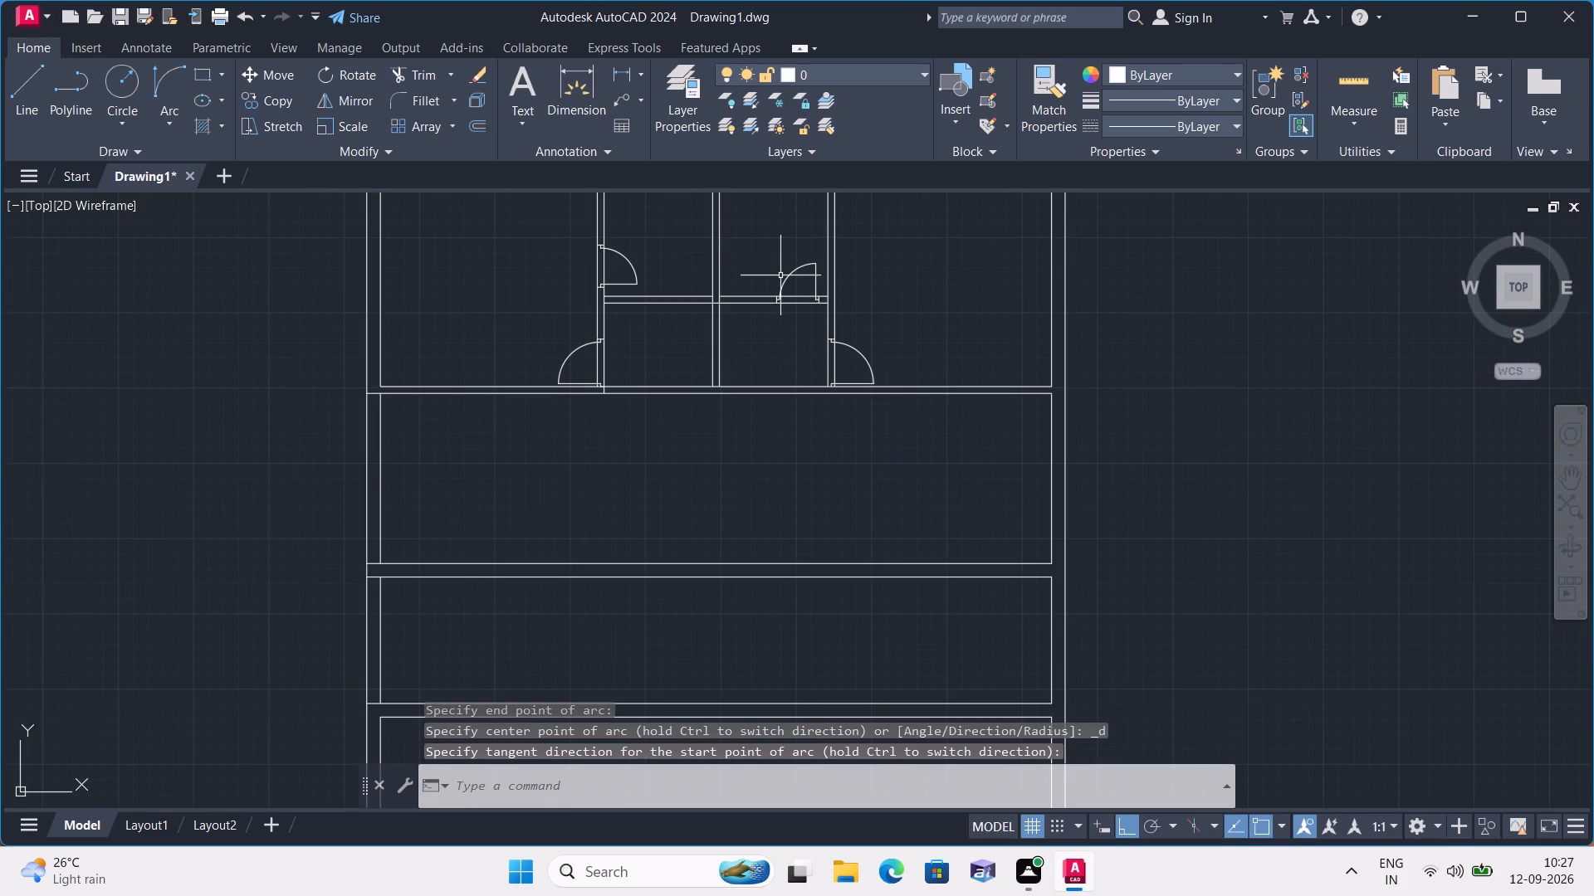
{"action": "type", "text": "trui"}
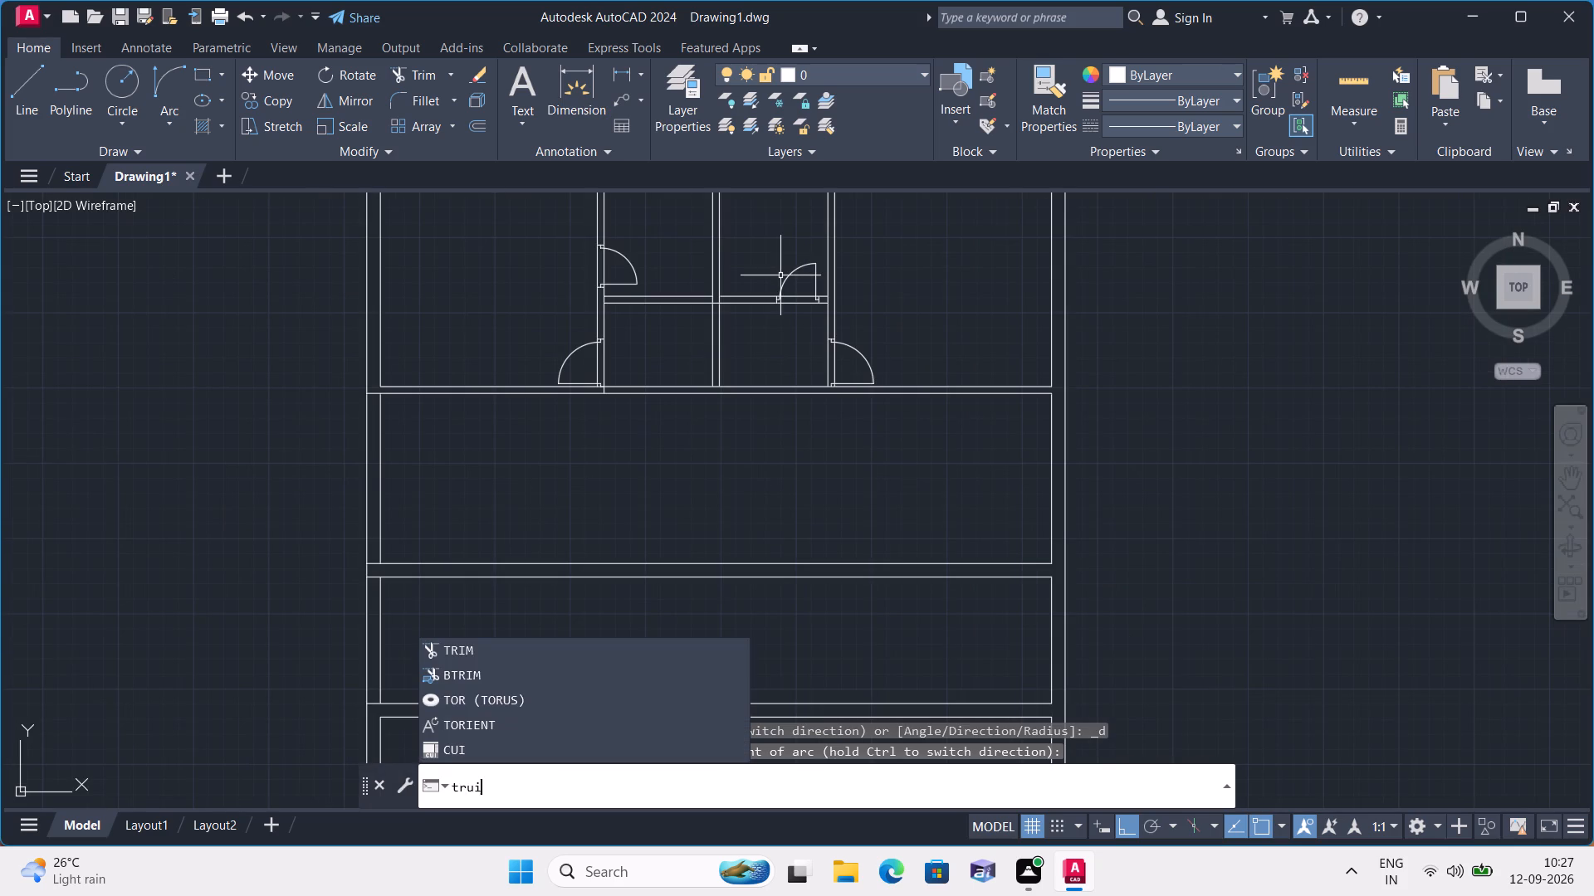
{"action": "key", "text": "BackSpace"}
{"action": "key", "text": "BackSpace"}
{"action": "type", "text": "im"}
{"action": "key", "text": "space"}
{"action": "scroll", "coordinate": [614, 262], "scroll_direction": "up", "scroll_amount": 1}
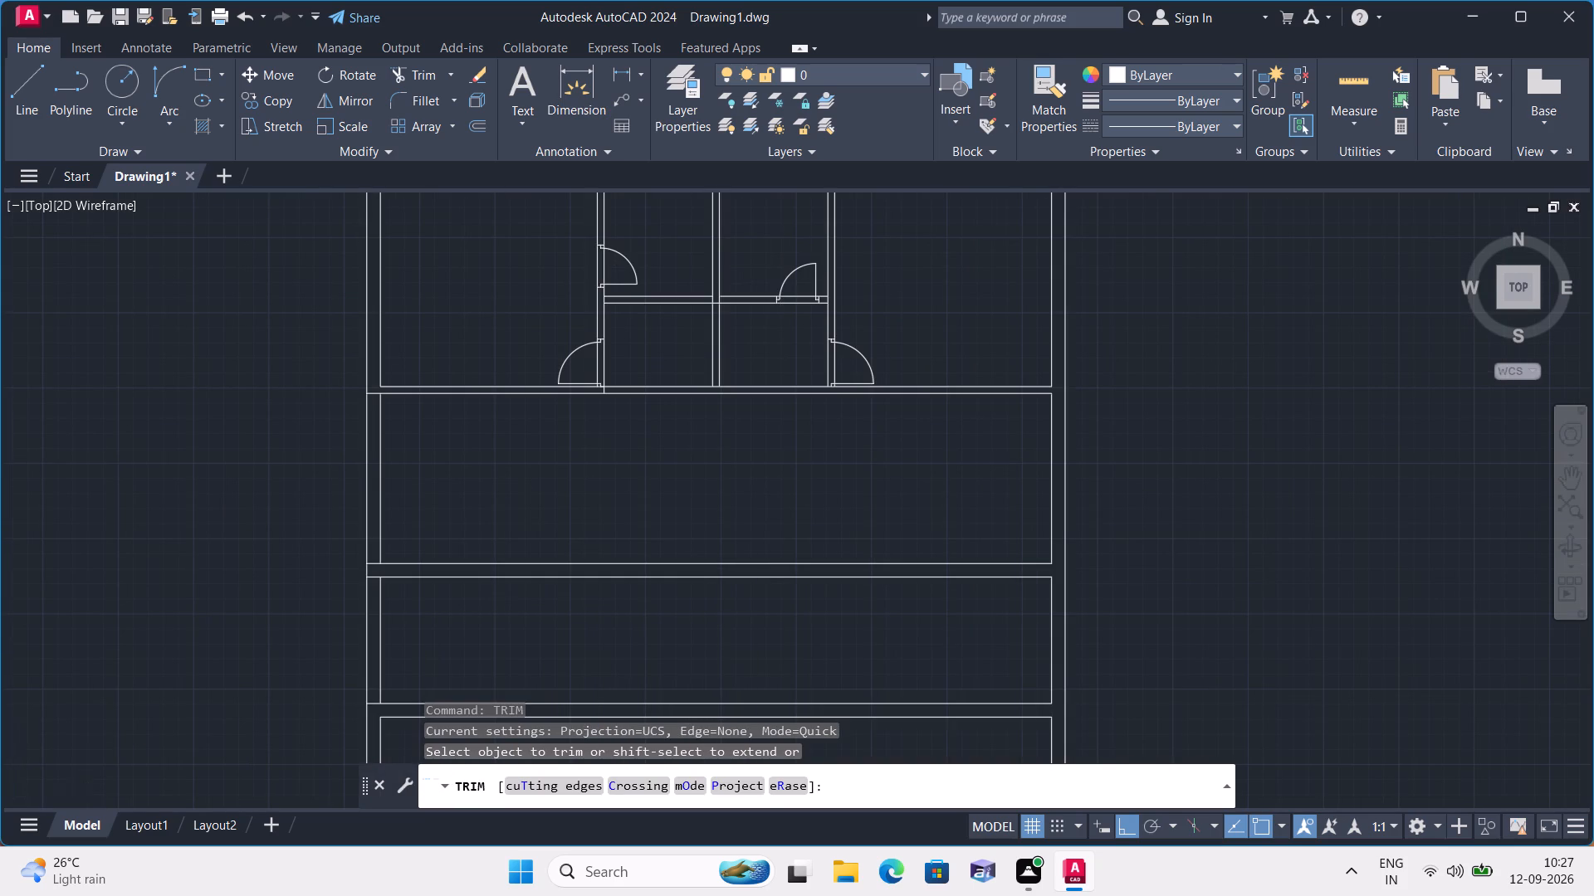
{"action": "scroll", "coordinate": [611, 274], "scroll_direction": "up", "scroll_amount": 1}
{"action": "left_click", "coordinate": [584, 263]}
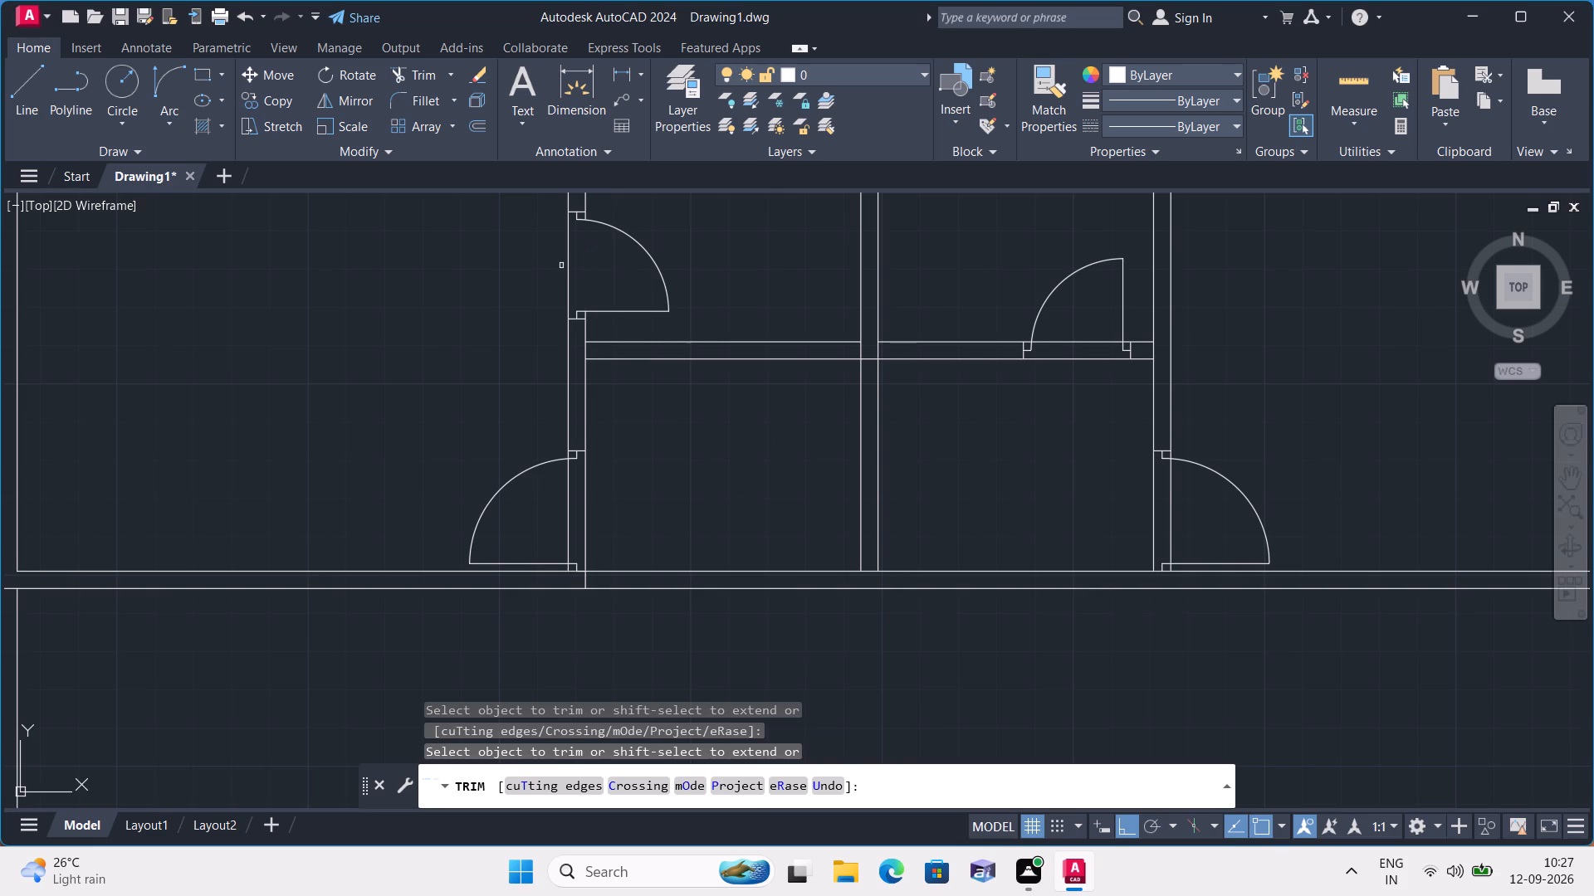
{"action": "left_click", "coordinate": [566, 271]}
{"action": "scroll", "coordinate": [575, 310], "scroll_direction": "up", "scroll_amount": 3}
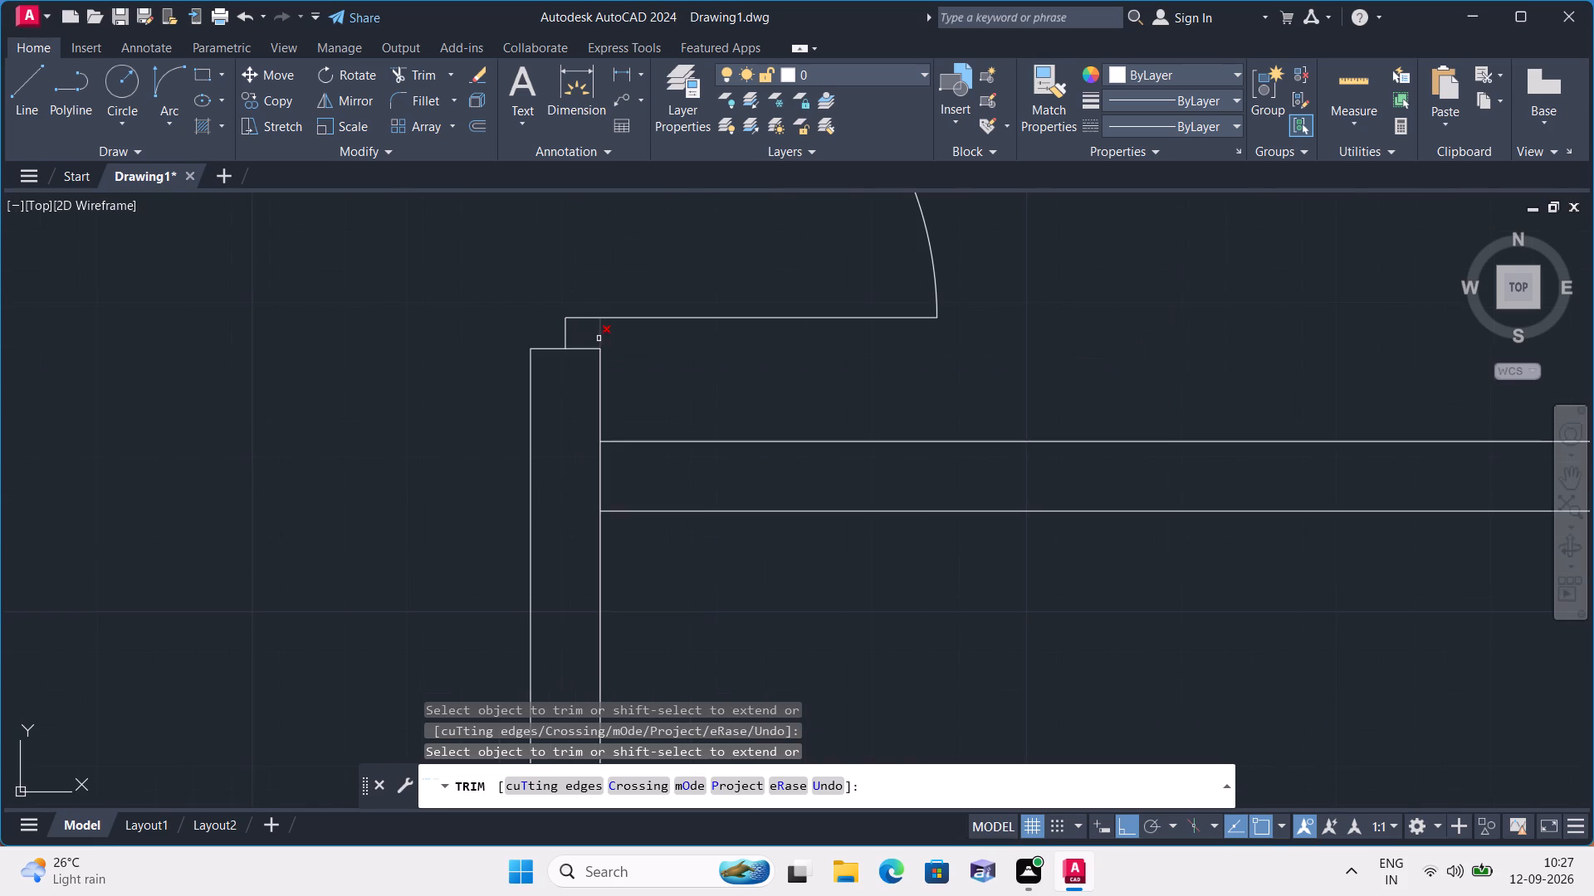
{"action": "left_click", "coordinate": [599, 338]}
{"action": "scroll", "coordinate": [589, 315], "scroll_direction": "down", "scroll_amount": 4}
{"action": "middle_click_drag", "start_coordinate": [545, 299], "coordinate": [560, 348]}
{"action": "scroll", "coordinate": [619, 296], "scroll_direction": "up", "scroll_amount": 4}
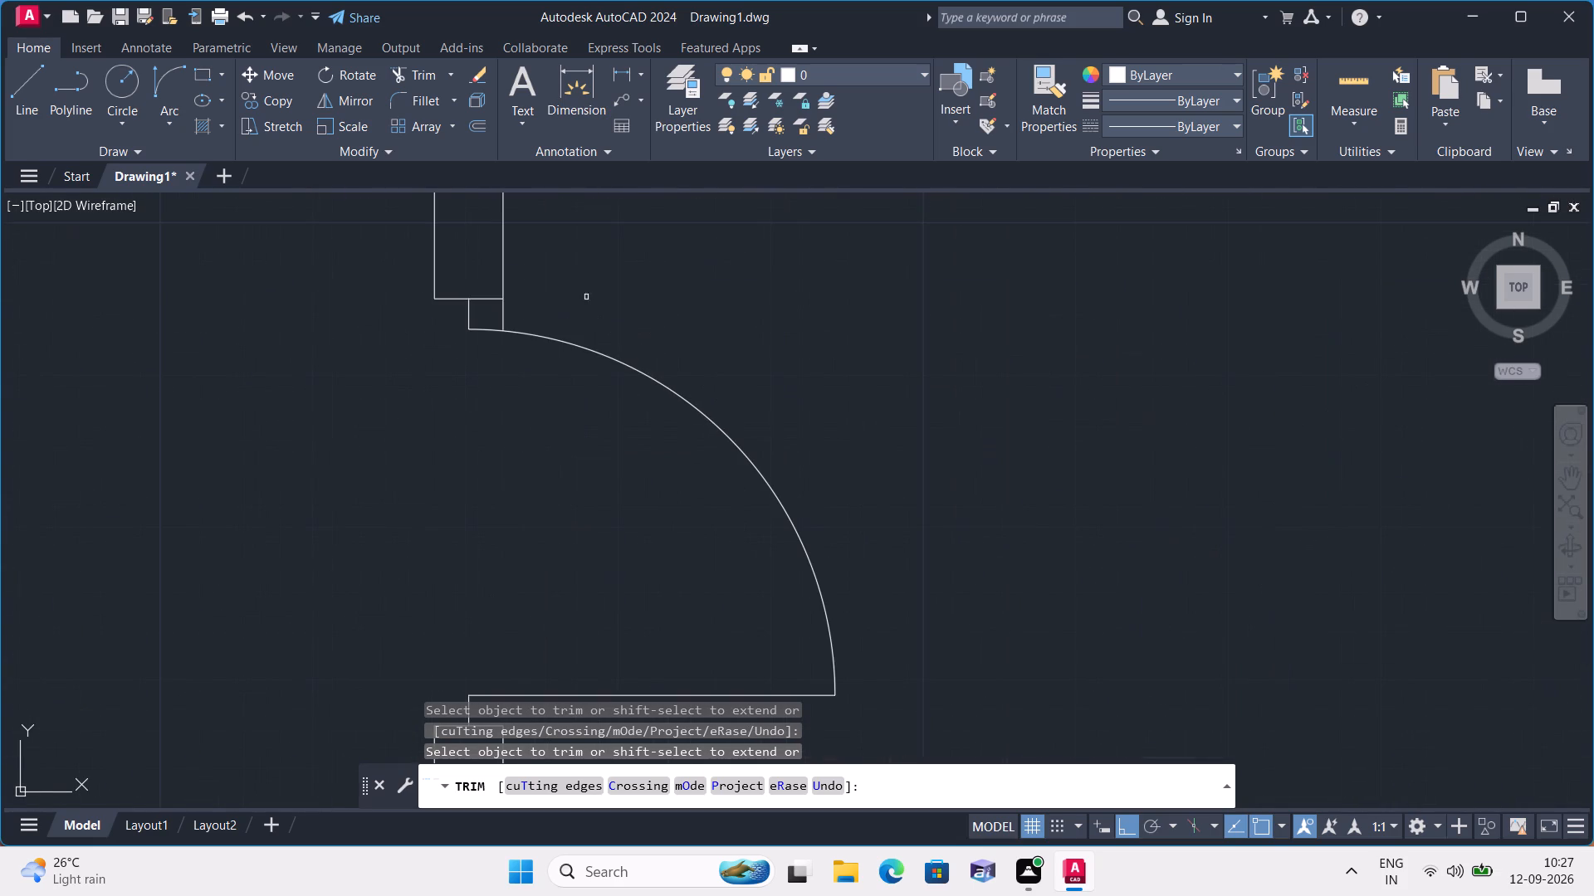
{"action": "left_click", "coordinate": [506, 314]}
Trim both faces of the left partition across the lower door opening, including the remnants beside the jamb stubs.
{"action": "scroll", "coordinate": [603, 287], "scroll_direction": "down", "scroll_amount": 3}
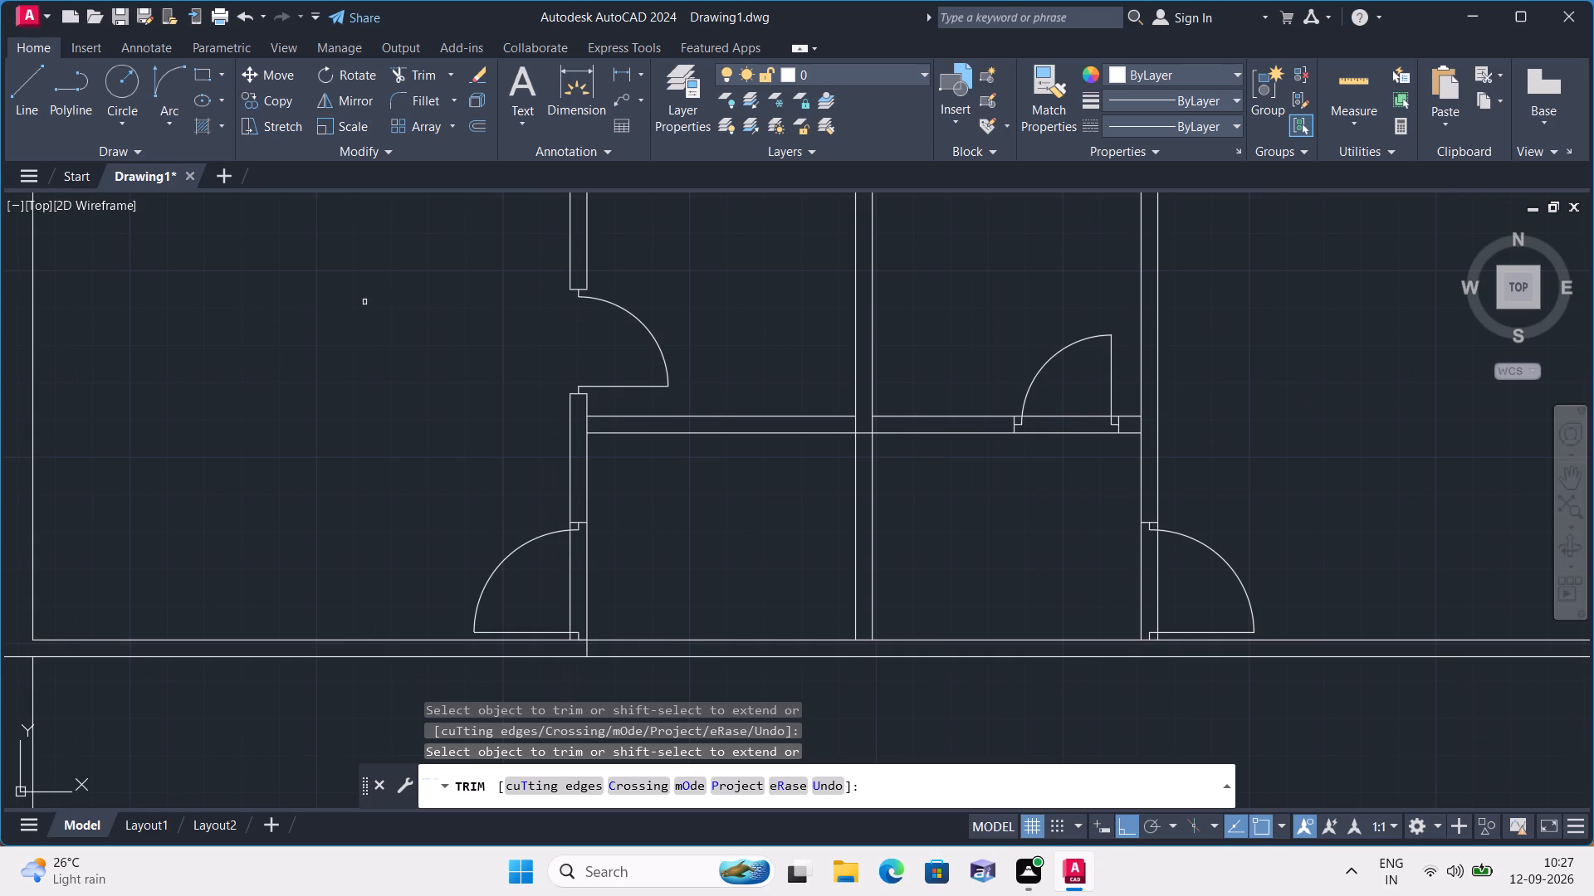
{"action": "scroll", "coordinate": [574, 533], "scroll_direction": "up", "scroll_amount": 3}
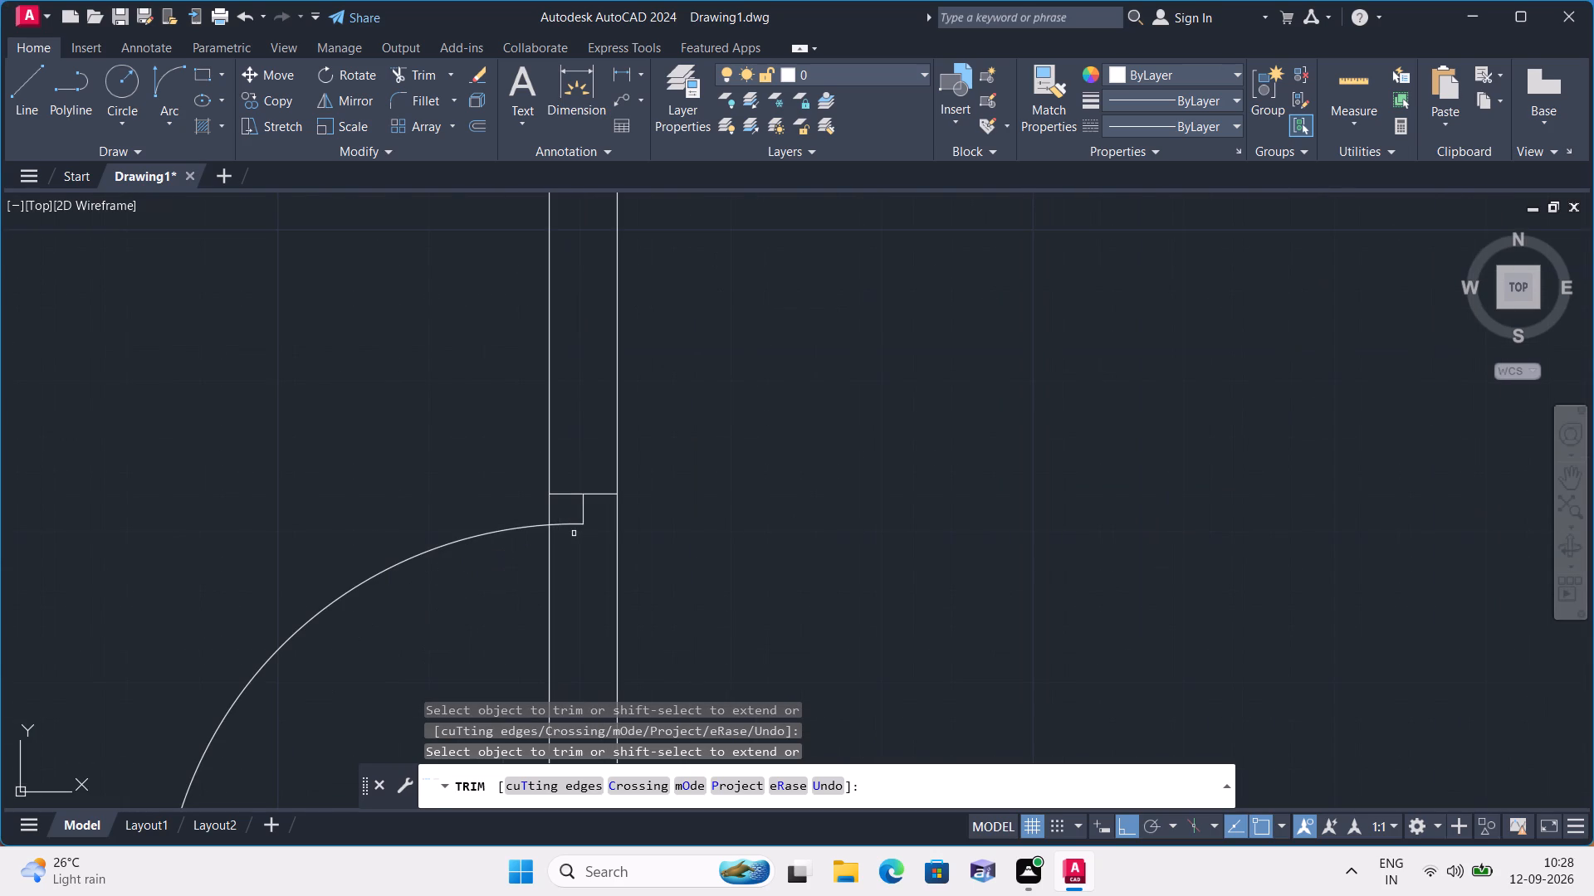
{"action": "left_click", "coordinate": [535, 510]}
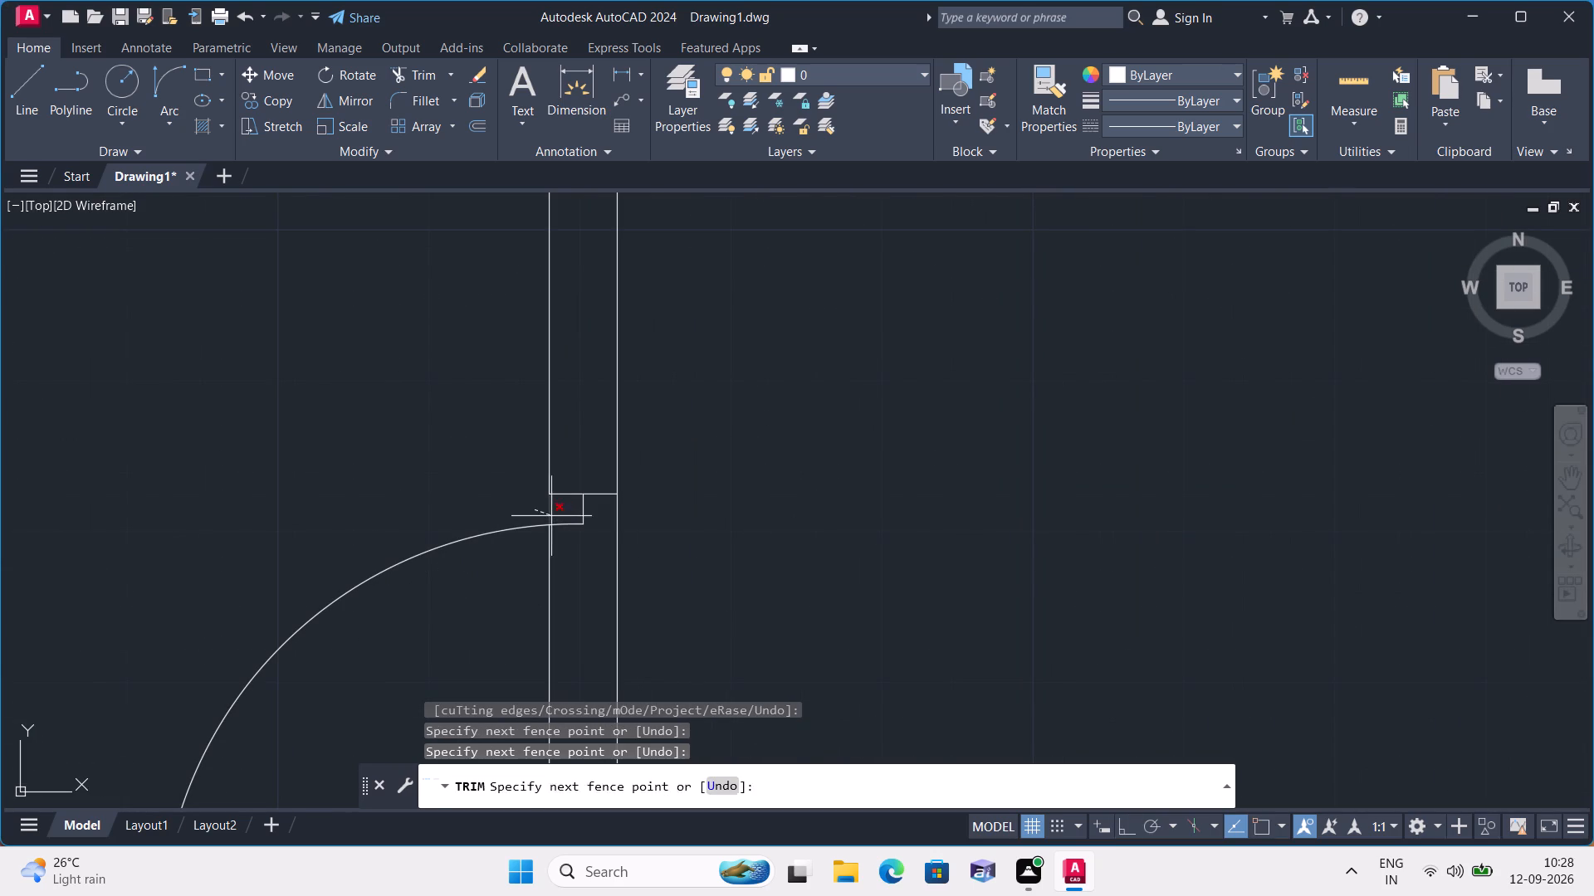
{"action": "left_click", "coordinate": [555, 513]}
{"action": "scroll", "coordinate": [547, 513], "scroll_direction": "down", "scroll_amount": 2}
{"action": "left_click", "coordinate": [542, 580]}
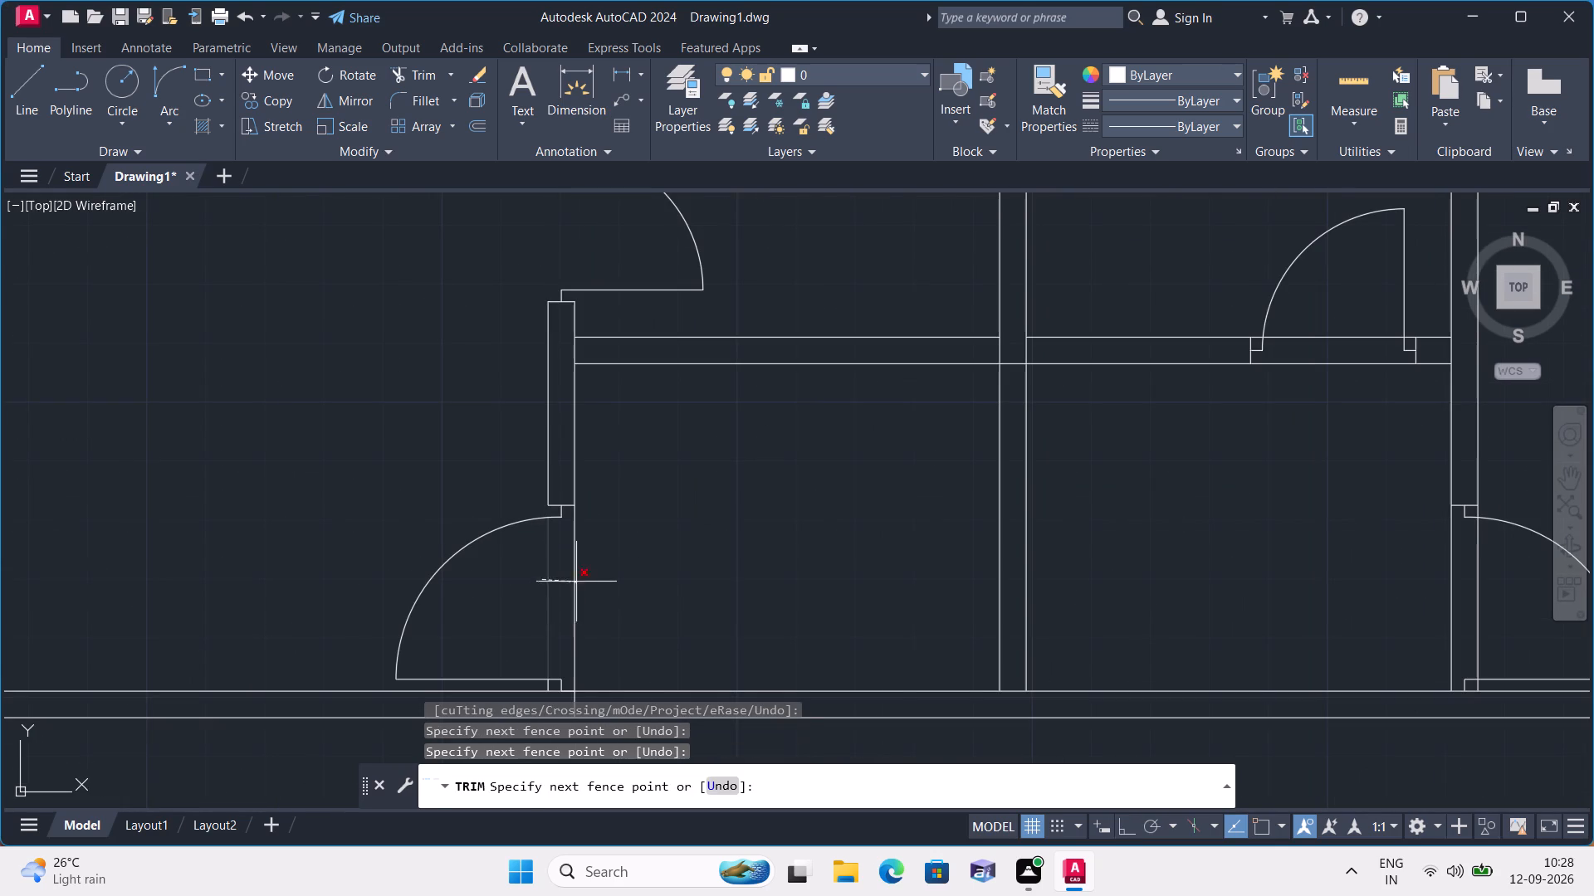
{"action": "left_click", "coordinate": [579, 579]}
{"action": "middle_click_drag", "start_coordinate": [641, 591], "coordinate": [643, 522]}
{"action": "scroll", "coordinate": [636, 528], "scroll_direction": "down", "scroll_amount": 1}
{"action": "scroll", "coordinate": [502, 573], "scroll_direction": "up", "scroll_amount": 1}
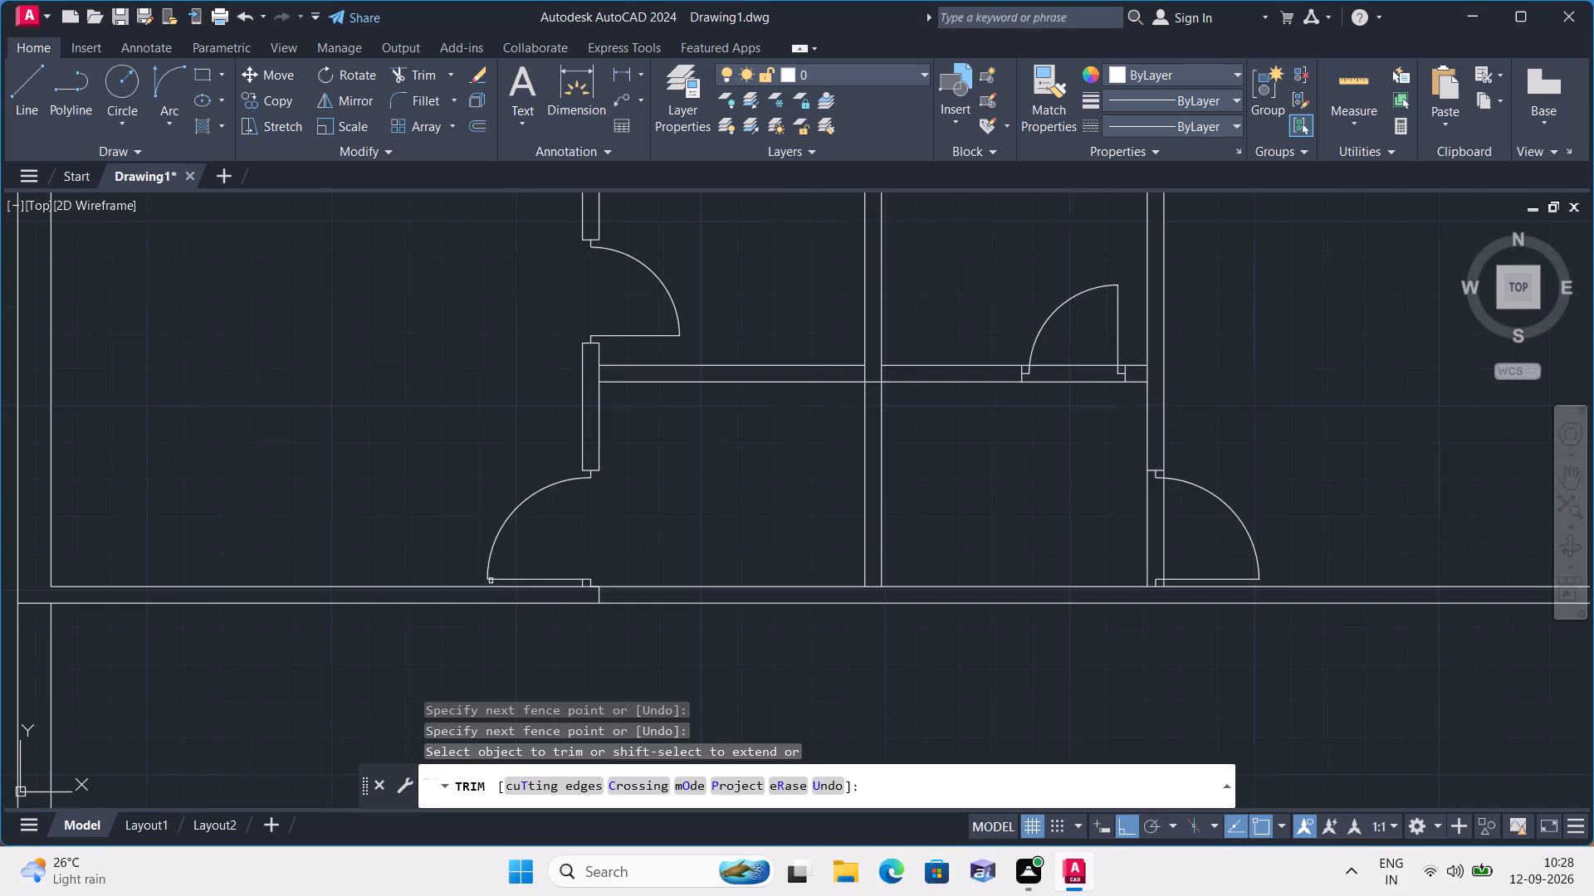
{"action": "scroll", "coordinate": [502, 573], "scroll_direction": "up", "scroll_amount": 2}
{"action": "left_click", "coordinate": [726, 605]}
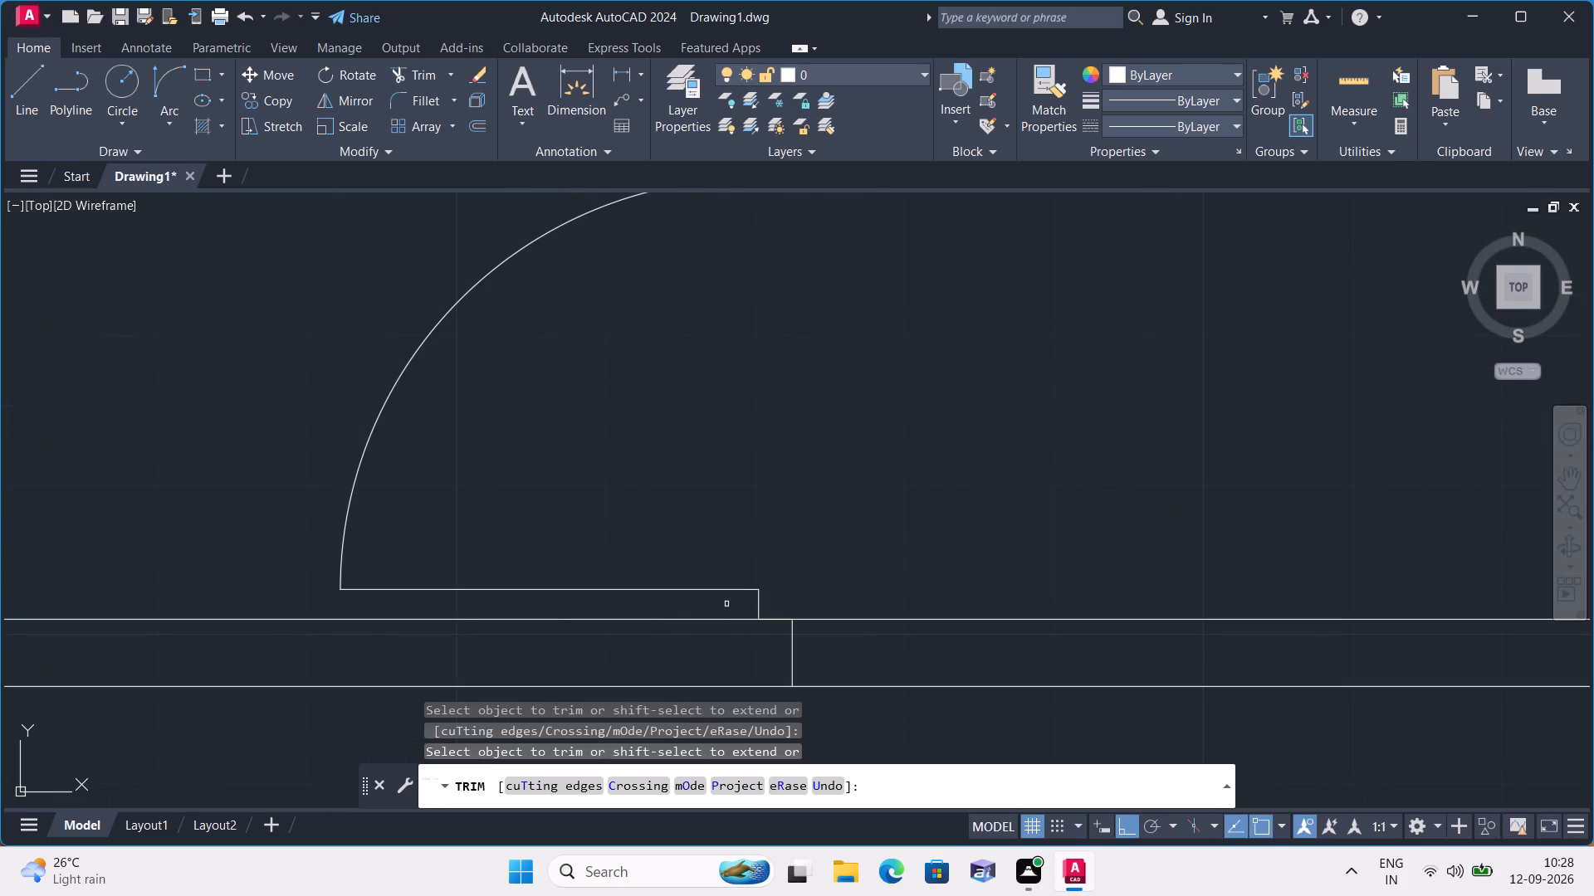
Trim the central partition's two lines inside the cross partition and all the way below it.
{"action": "scroll", "coordinate": [725, 604], "scroll_direction": "down", "scroll_amount": 1}
{"action": "scroll", "coordinate": [820, 601], "scroll_direction": "down", "scroll_amount": 2}
{"action": "middle_click_drag", "start_coordinate": [952, 528], "coordinate": [953, 528]}
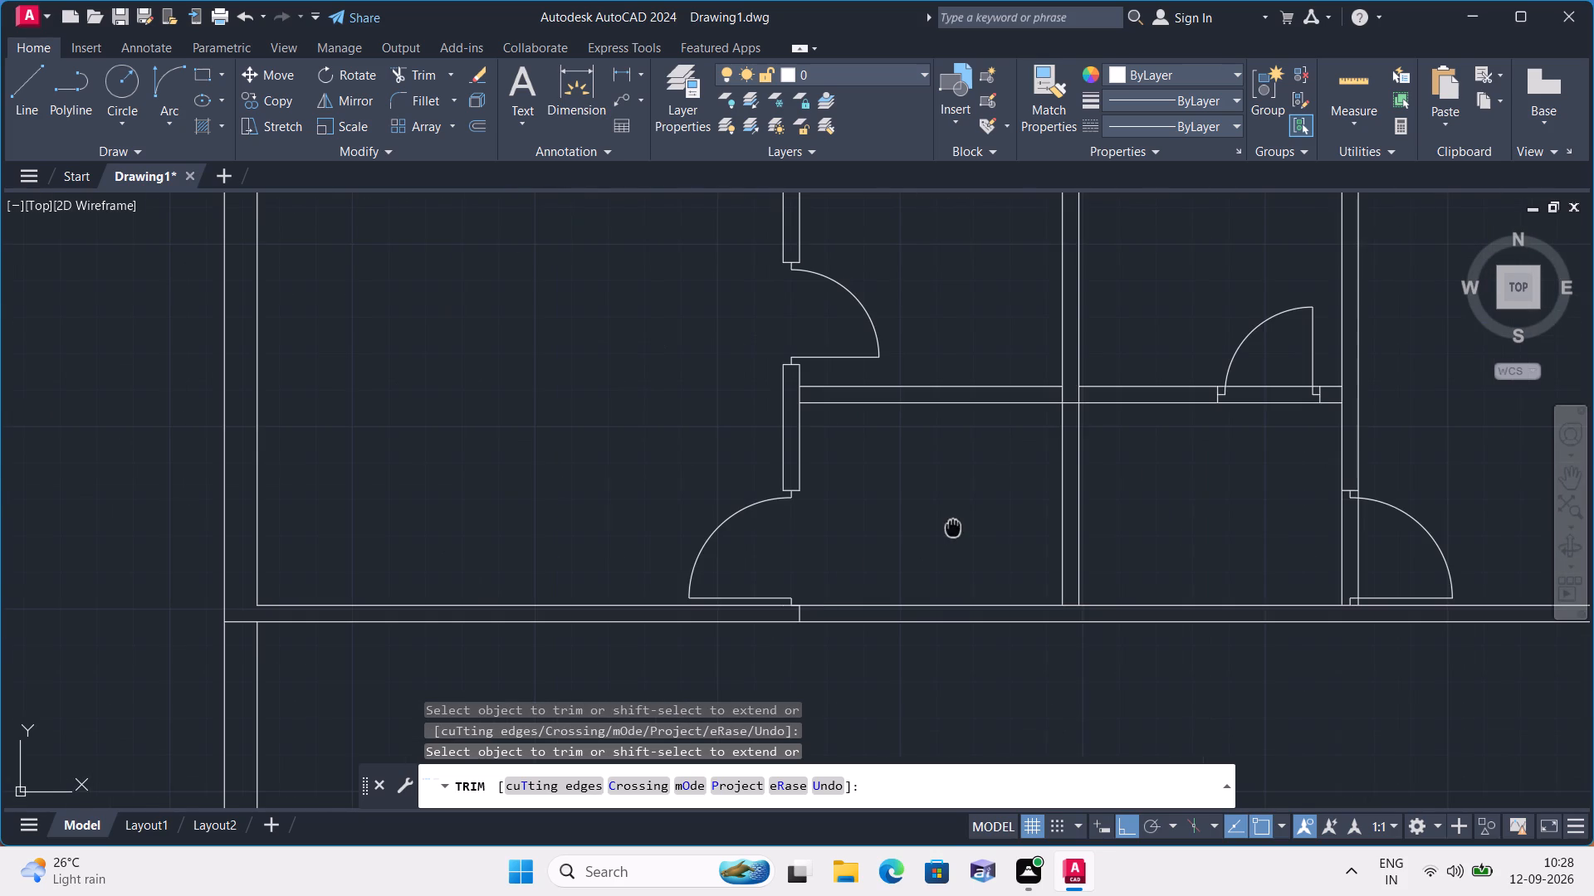
{"action": "middle_click_drag", "start_coordinate": [953, 528], "coordinate": [768, 706]}
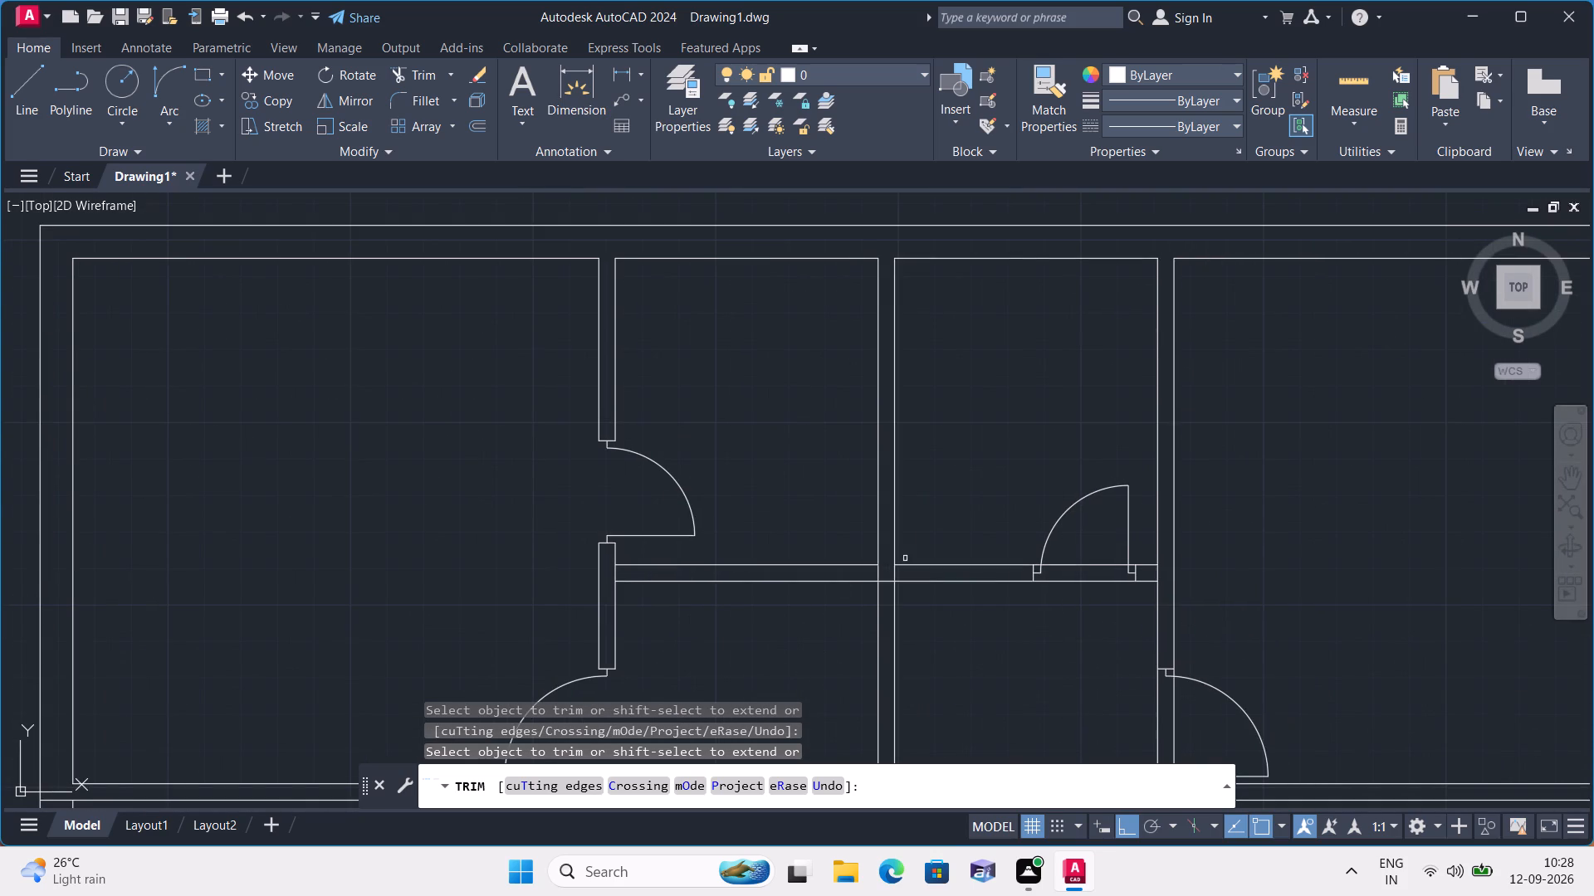
{"action": "scroll", "coordinate": [910, 548], "scroll_direction": "up", "scroll_amount": 3}
{"action": "left_click", "coordinate": [755, 644]}
{"action": "left_click", "coordinate": [882, 644]}
{"action": "scroll", "coordinate": [882, 643], "scroll_direction": "down", "scroll_amount": 2}
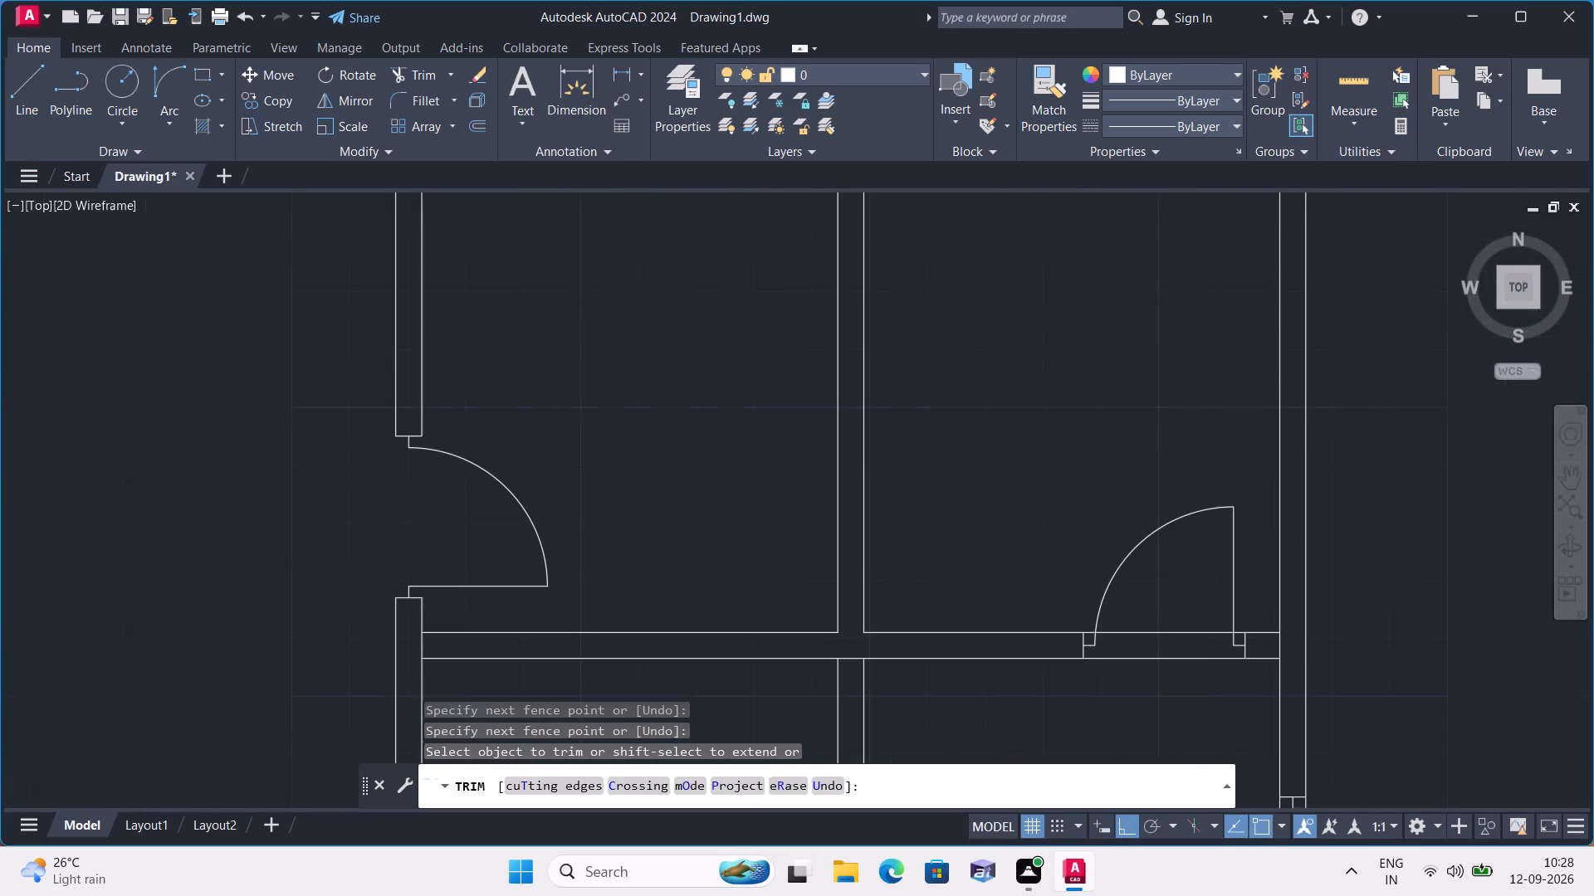
{"action": "scroll", "coordinate": [789, 731], "scroll_direction": "down", "scroll_amount": 1}
{"action": "middle_click_drag", "start_coordinate": [782, 724], "coordinate": [747, 499]}
{"action": "left_click", "coordinate": [747, 509]}
{"action": "left_click", "coordinate": [833, 509]}
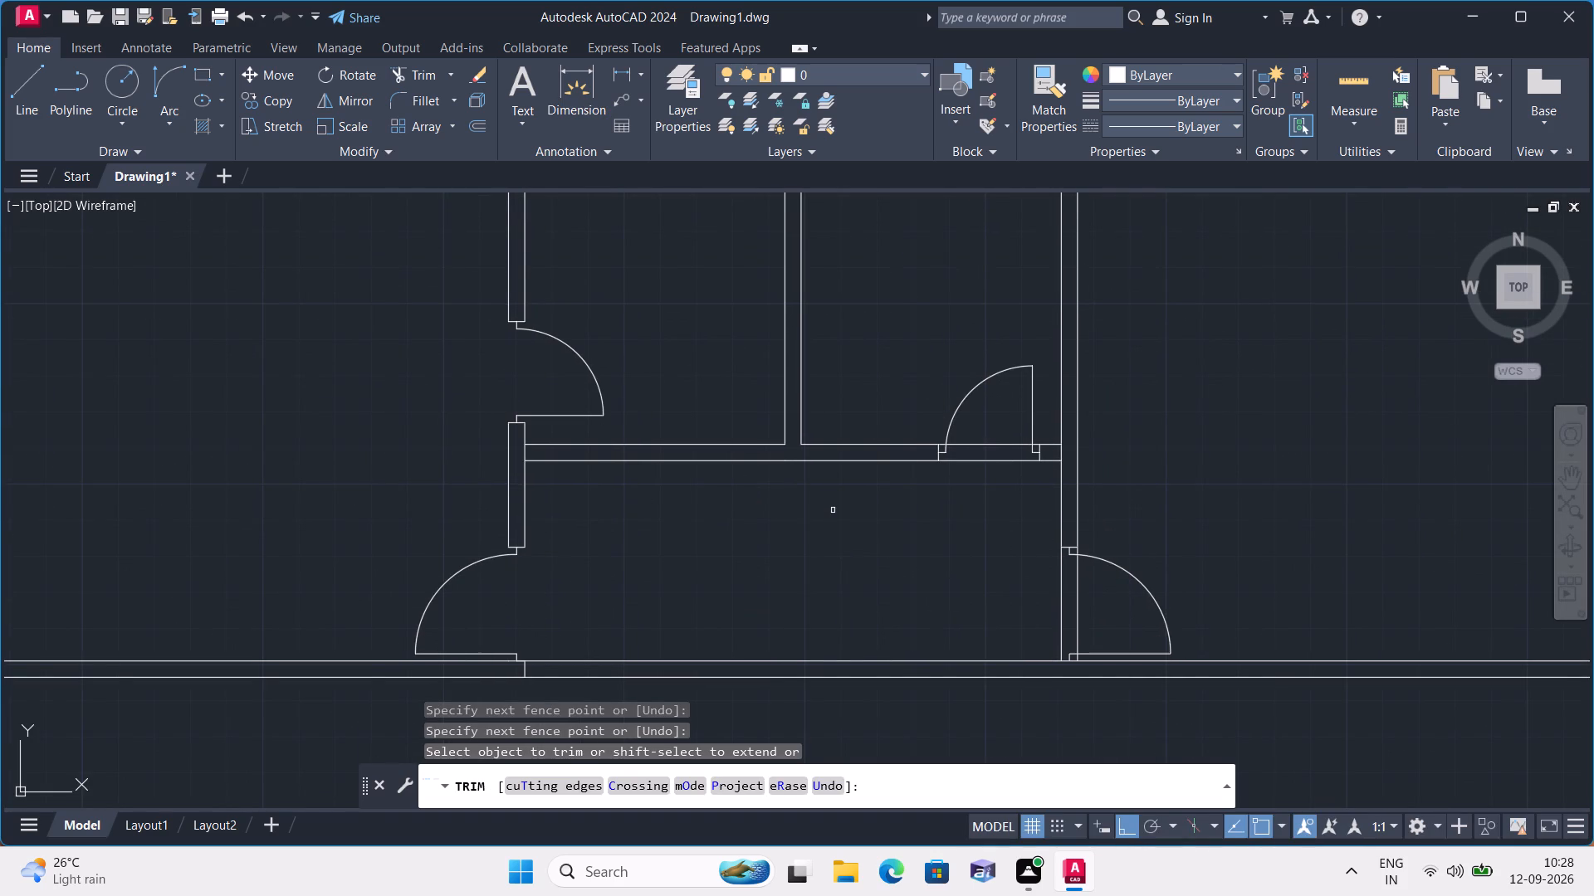
Trim both faces of the cross partition across its door opening, including the upper-edge remnants beside both stubs.
{"action": "scroll", "coordinate": [958, 442], "scroll_direction": "up", "scroll_amount": 1}
{"action": "left_click", "coordinate": [963, 441]}
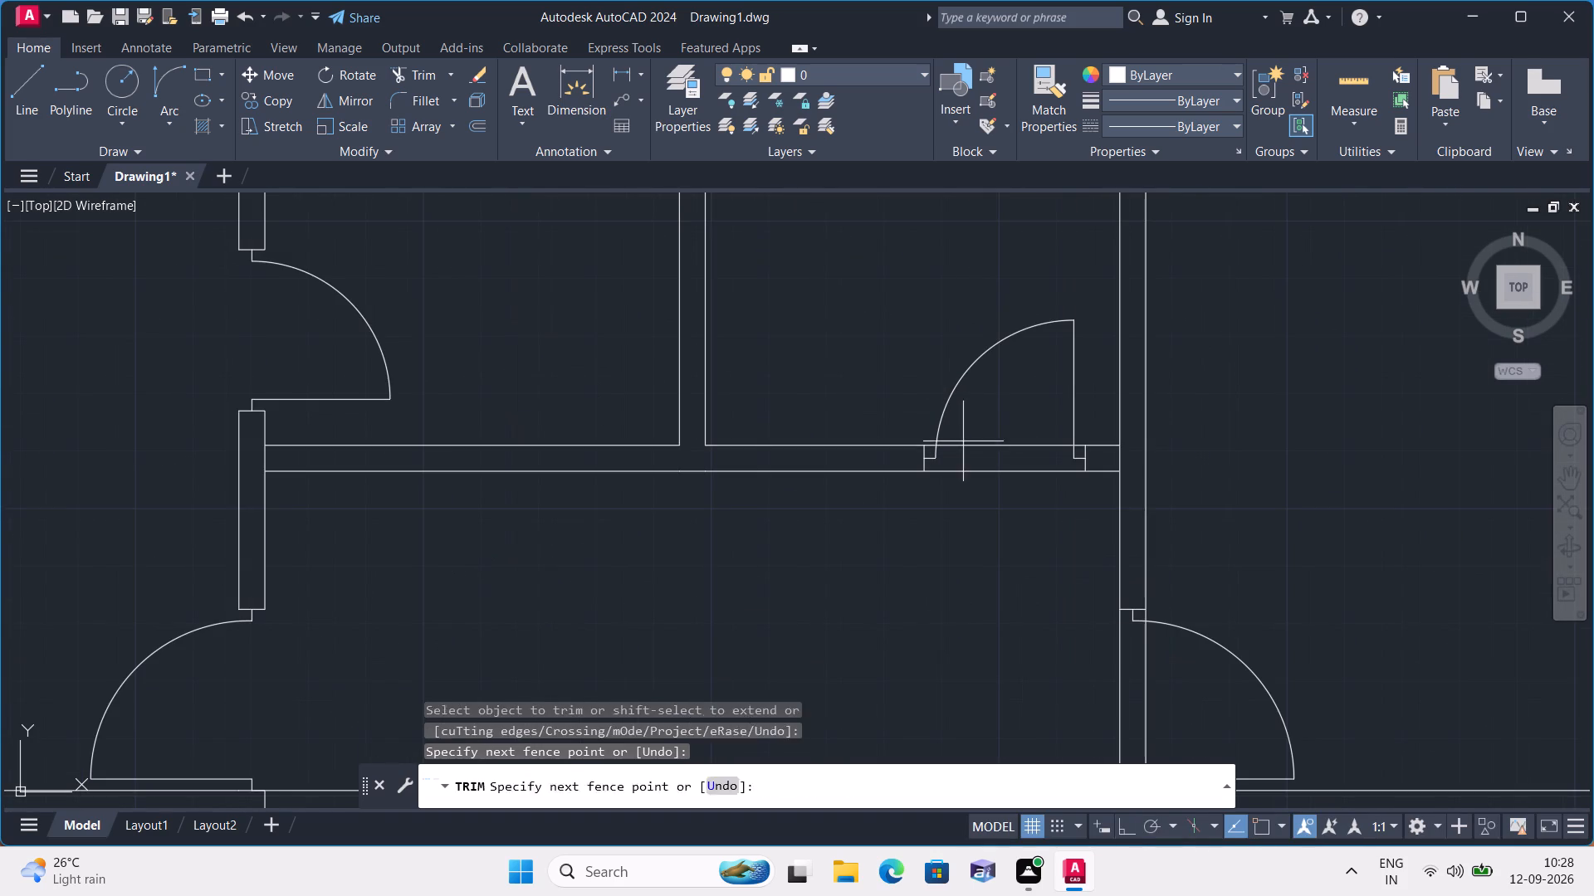
{"action": "left_click", "coordinate": [968, 472]}
{"action": "scroll", "coordinate": [922, 448], "scroll_direction": "up", "scroll_amount": 2}
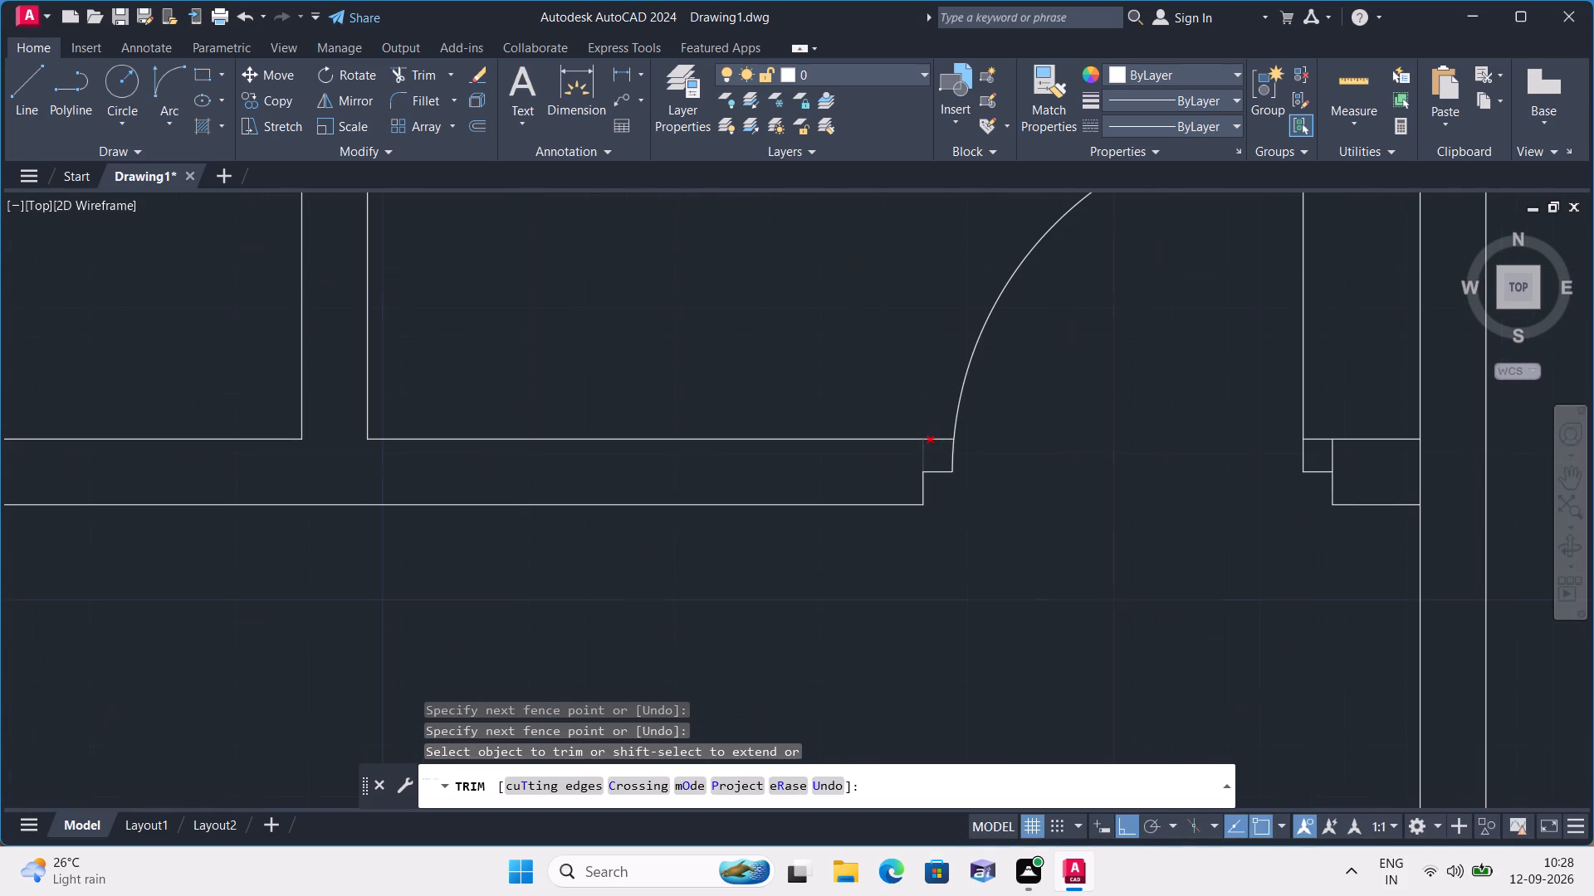
{"action": "left_click", "coordinate": [943, 433]}
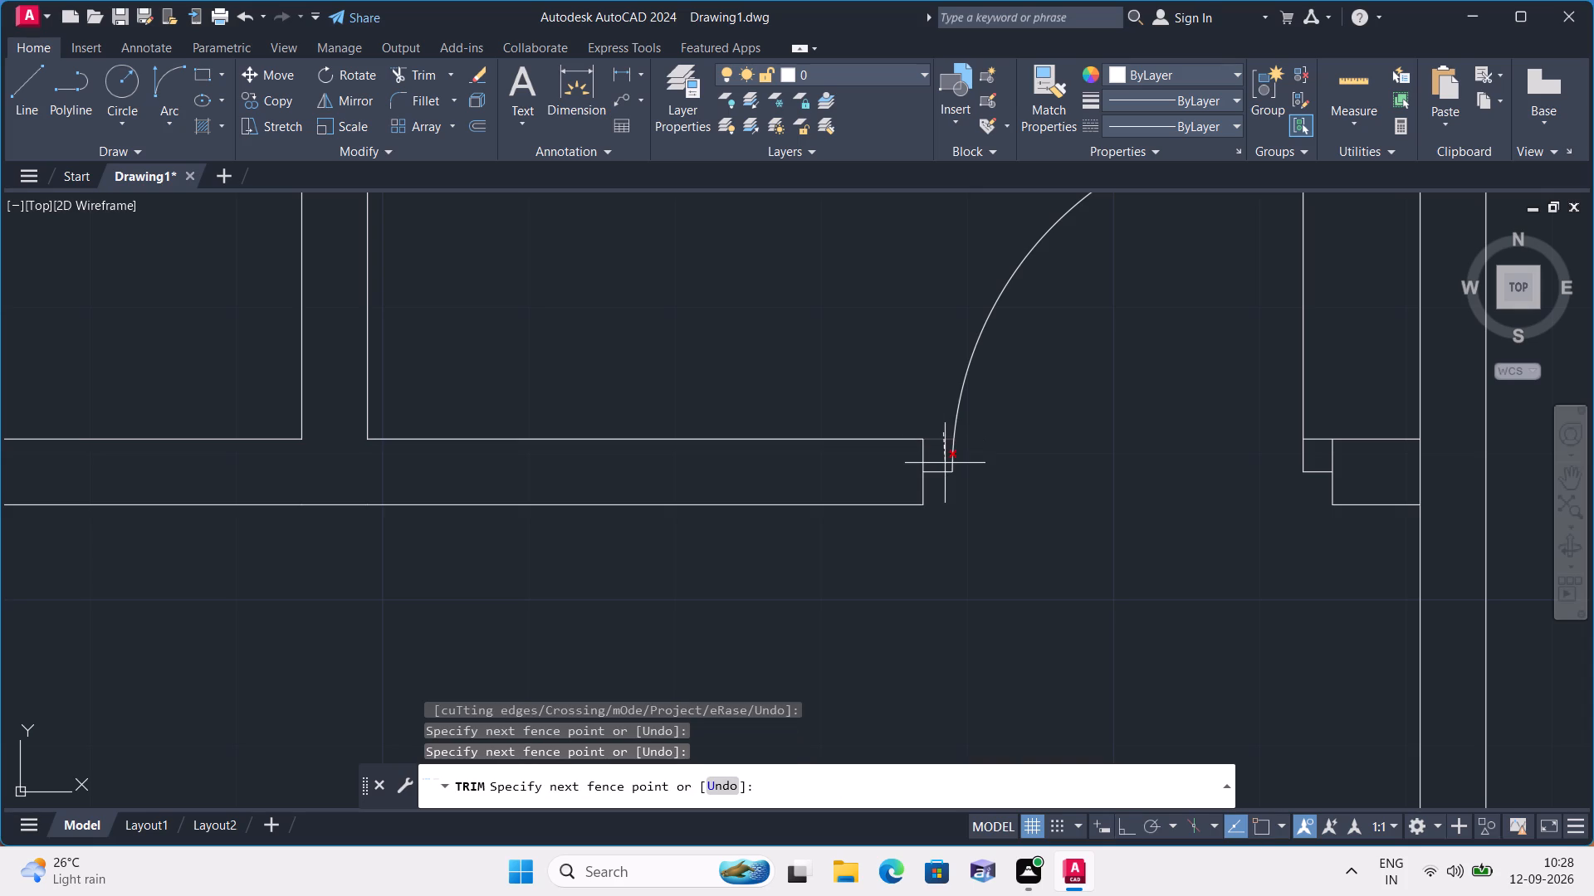
{"action": "left_click", "coordinate": [945, 463]}
{"action": "scroll", "coordinate": [1082, 450], "scroll_direction": "down", "scroll_amount": 1}
{"action": "scroll", "coordinate": [1217, 446], "scroll_direction": "up", "scroll_amount": 2}
{"action": "left_click", "coordinate": [1228, 442]}
Trim the right partition's inner face between the cross partition's two edges to open the wall junction.
{"action": "scroll", "coordinate": [1228, 443], "scroll_direction": "down", "scroll_amount": 2}
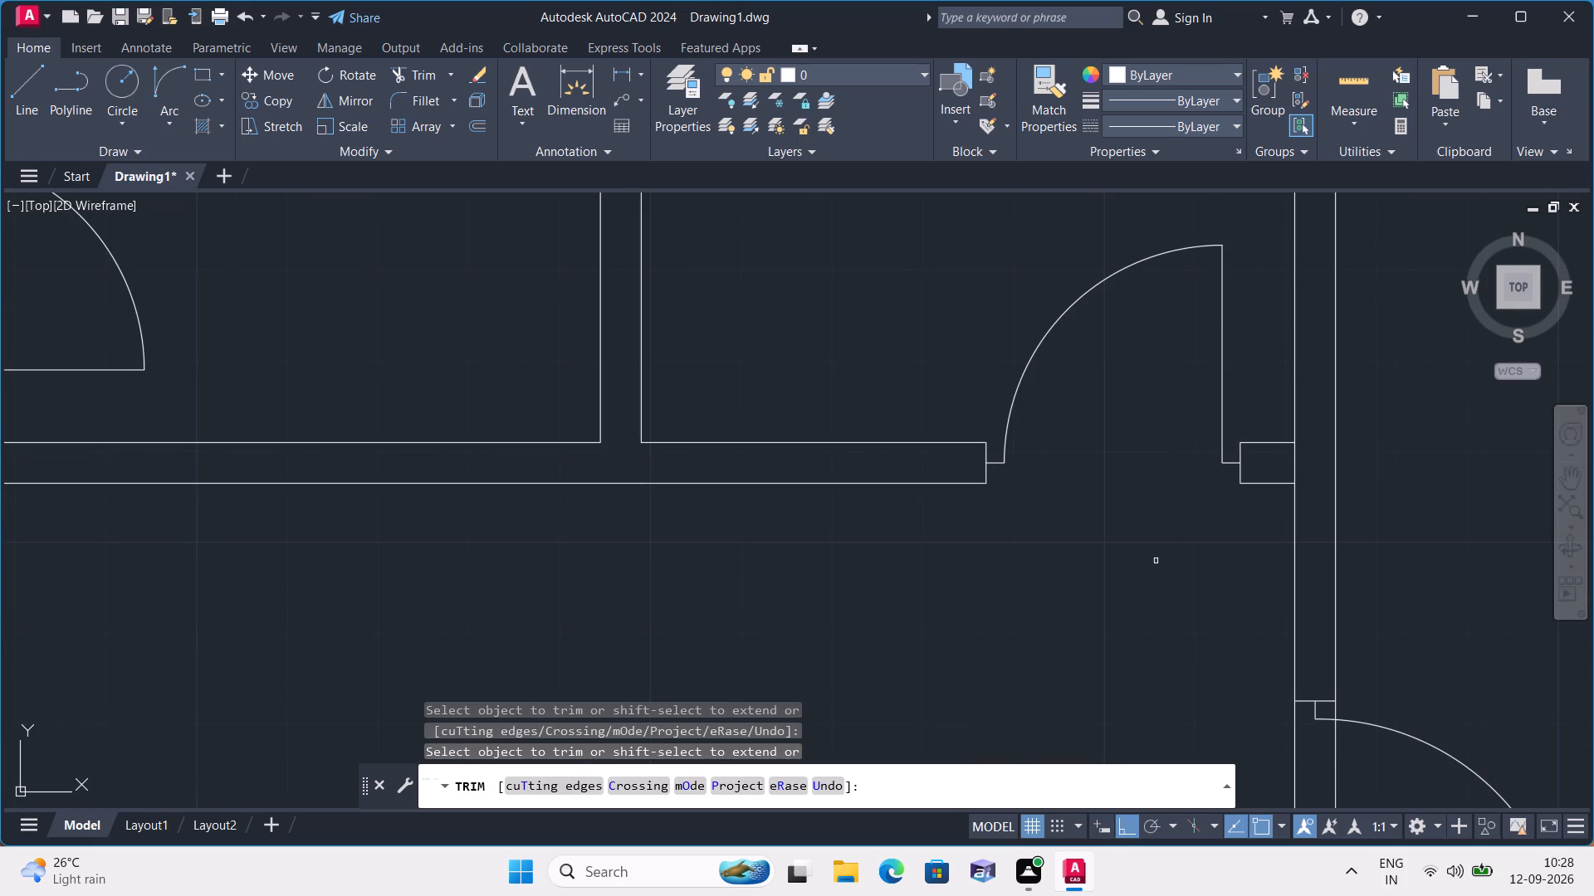
{"action": "scroll", "coordinate": [1156, 577], "scroll_direction": "down", "scroll_amount": 1}
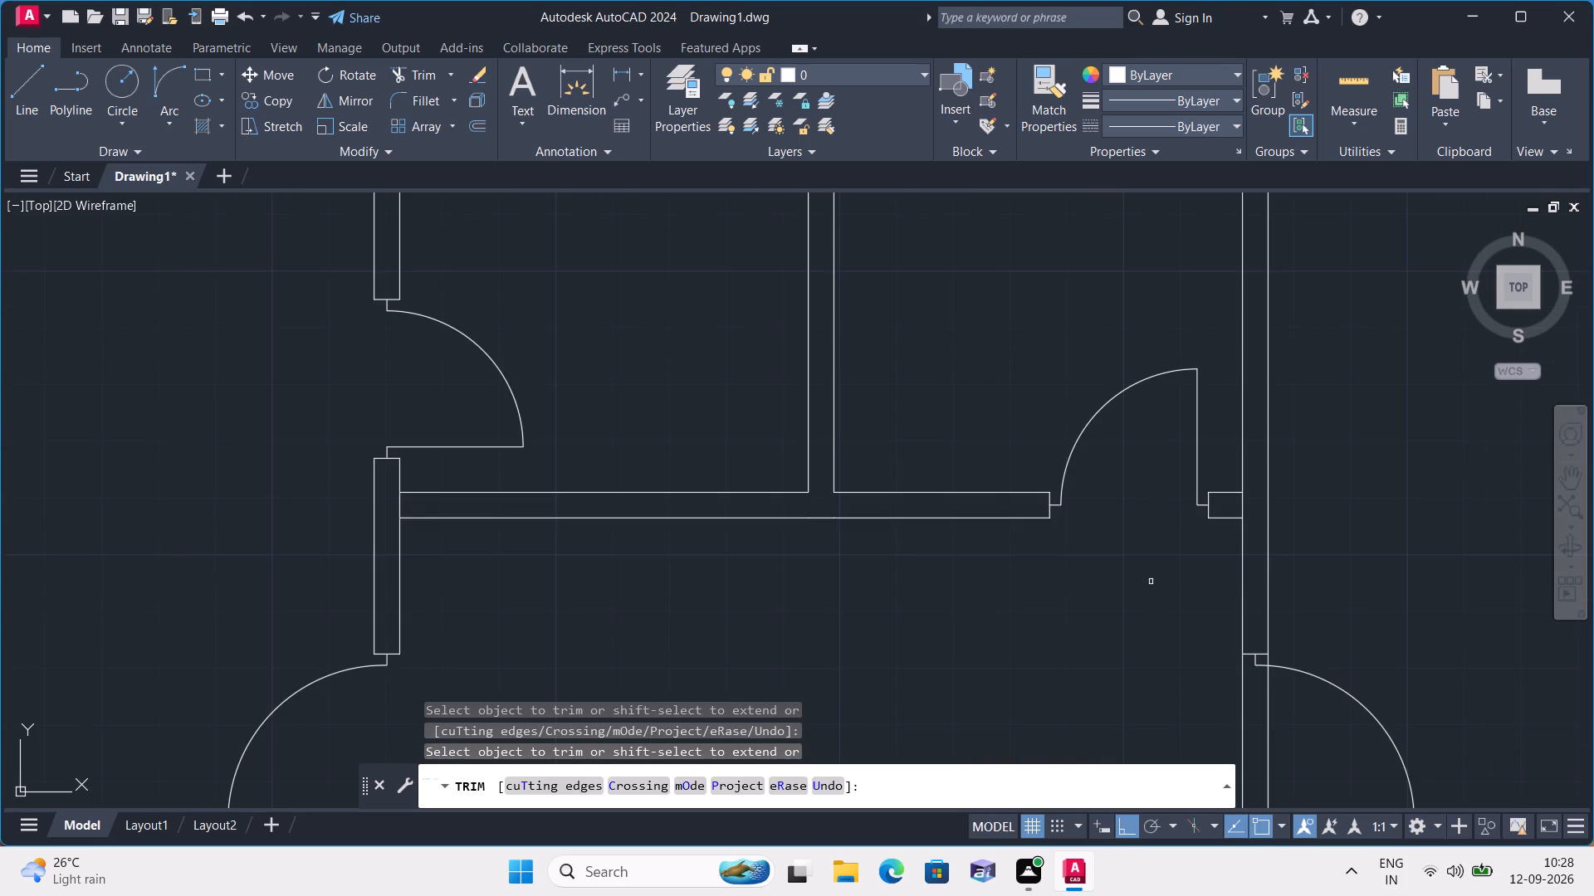
{"action": "middle_click_drag", "start_coordinate": [1148, 582], "coordinate": [1103, 491]}
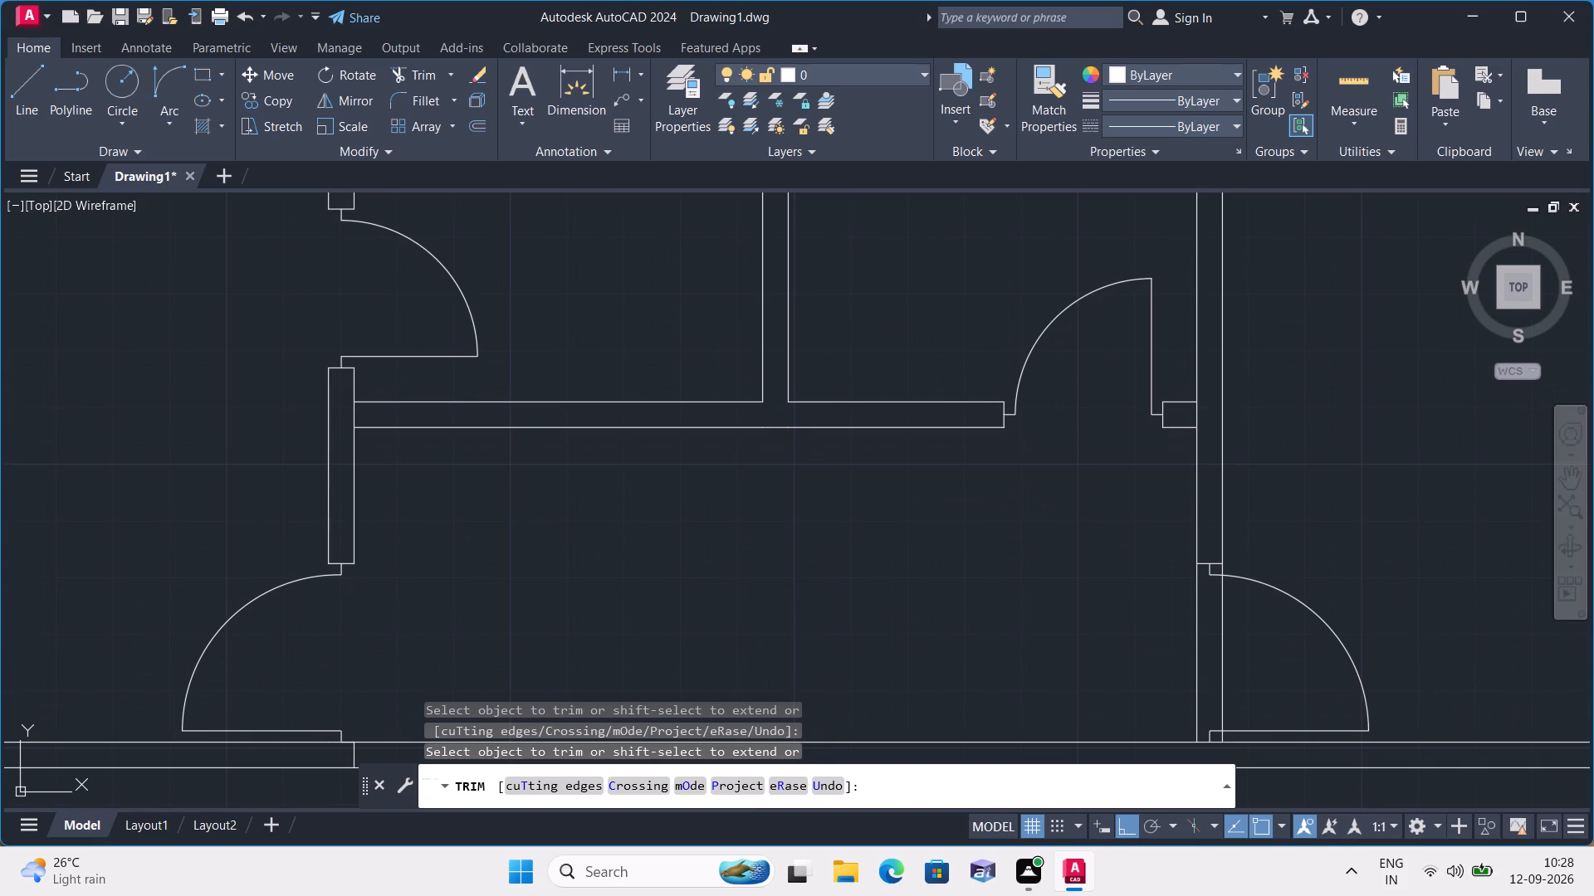
{"action": "left_click", "coordinate": [1194, 411]}
{"action": "left_click", "coordinate": [1198, 416]}
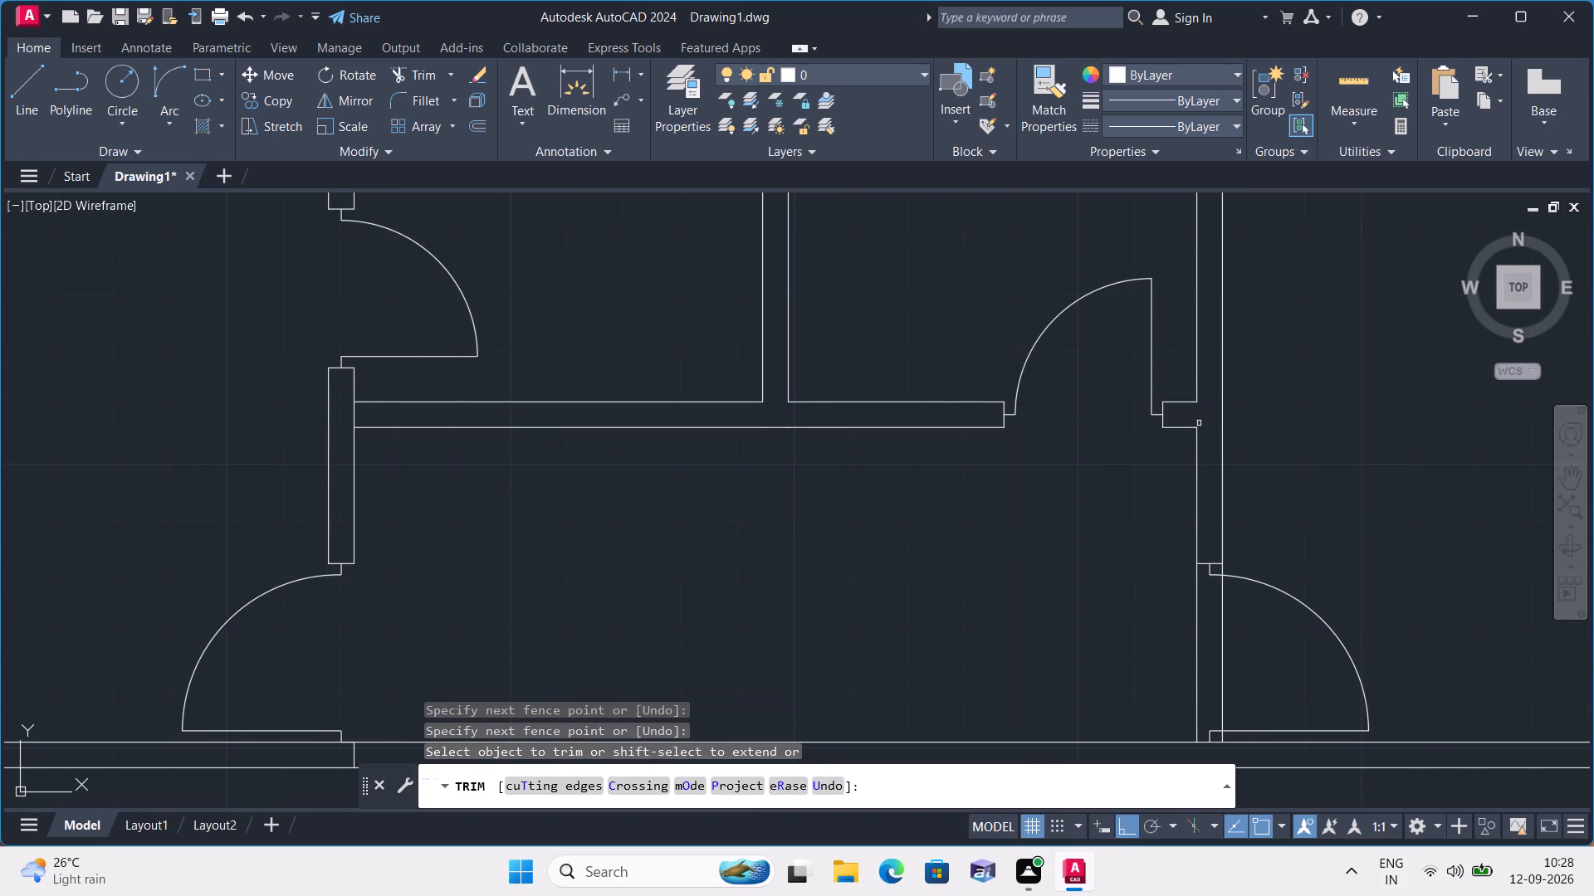
Trim both faces of the right partition across the lower door opening, including the remnants beside the jamb stubs.
{"action": "left_click", "coordinate": [1221, 569]}
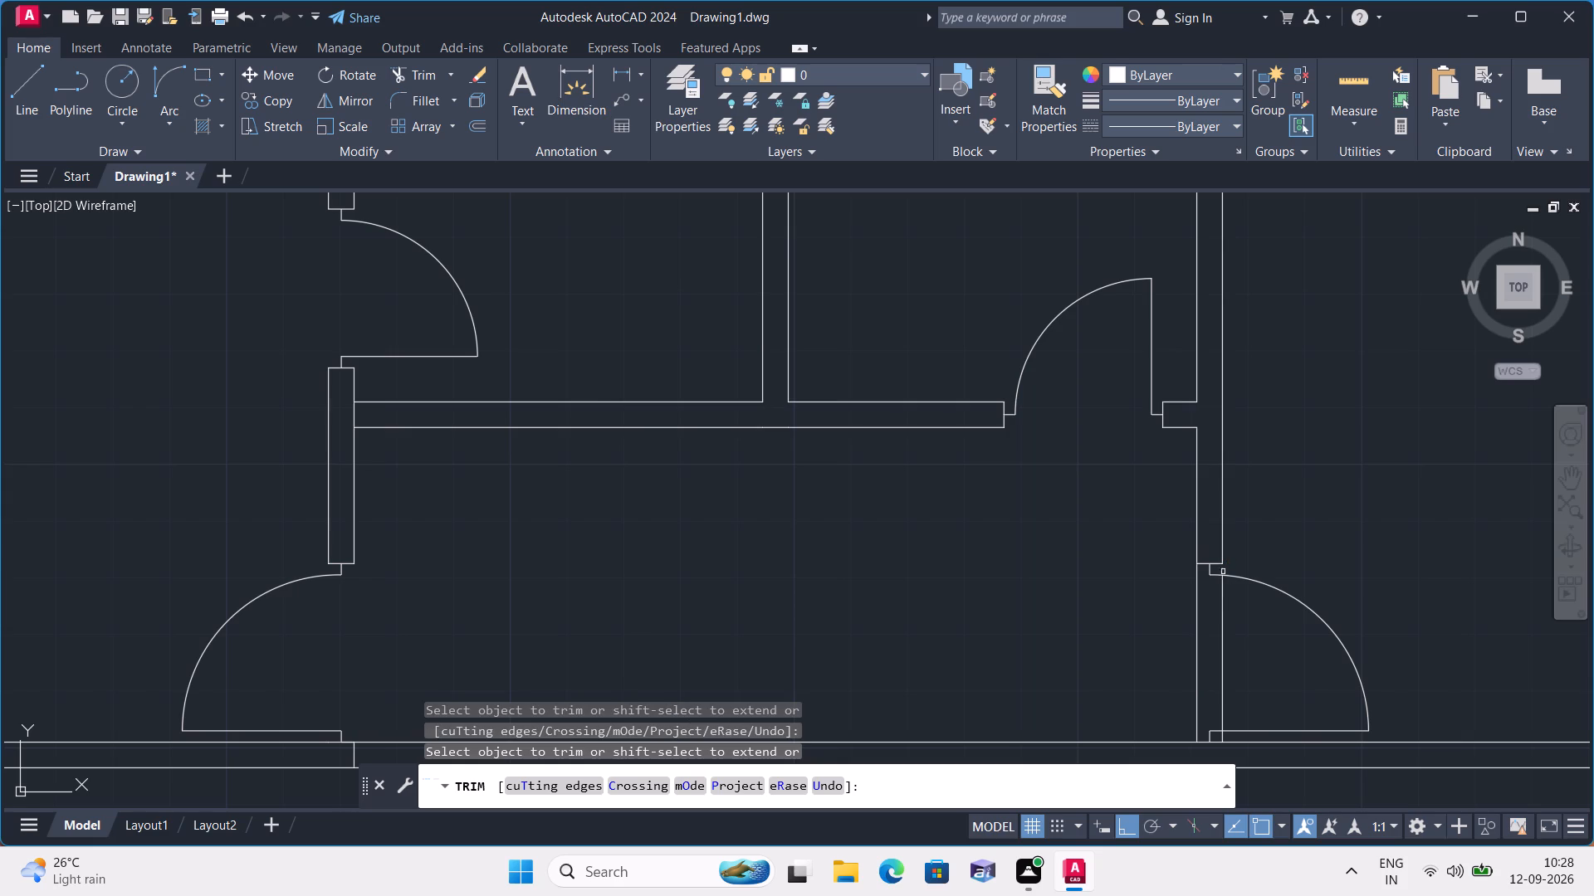
{"action": "left_click", "coordinate": [1224, 602]}
{"action": "left_click", "coordinate": [1200, 635]}
{"action": "middle_click_drag", "start_coordinate": [1176, 650], "coordinate": [1014, 467]}
{"action": "scroll", "coordinate": [1093, 549], "scroll_direction": "up", "scroll_amount": 1}
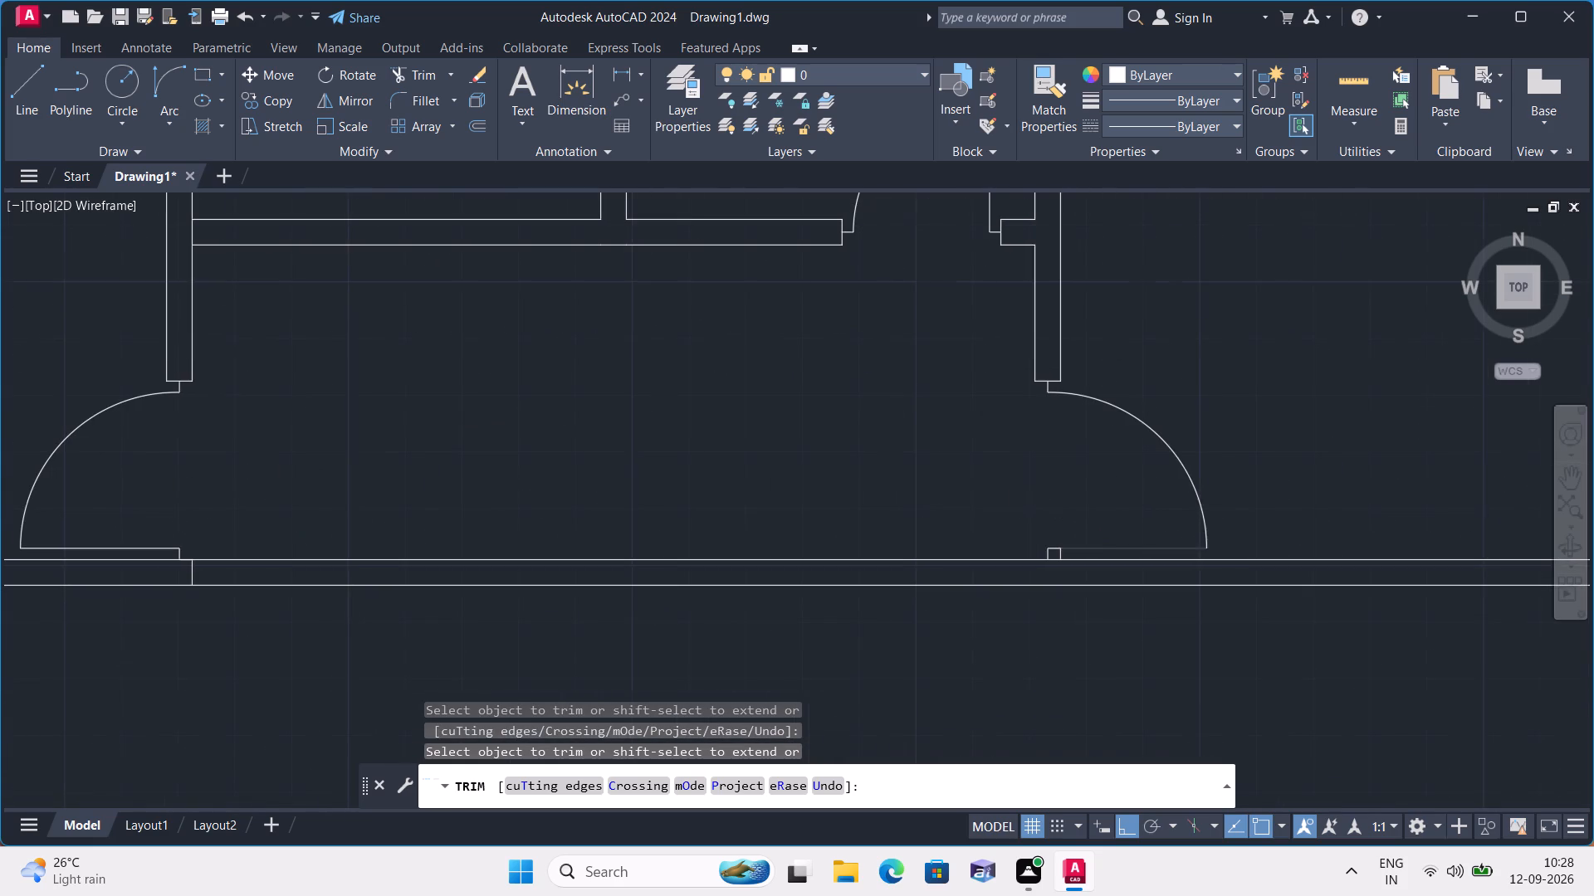
{"action": "scroll", "coordinate": [1093, 549], "scroll_direction": "up", "scroll_amount": 1}
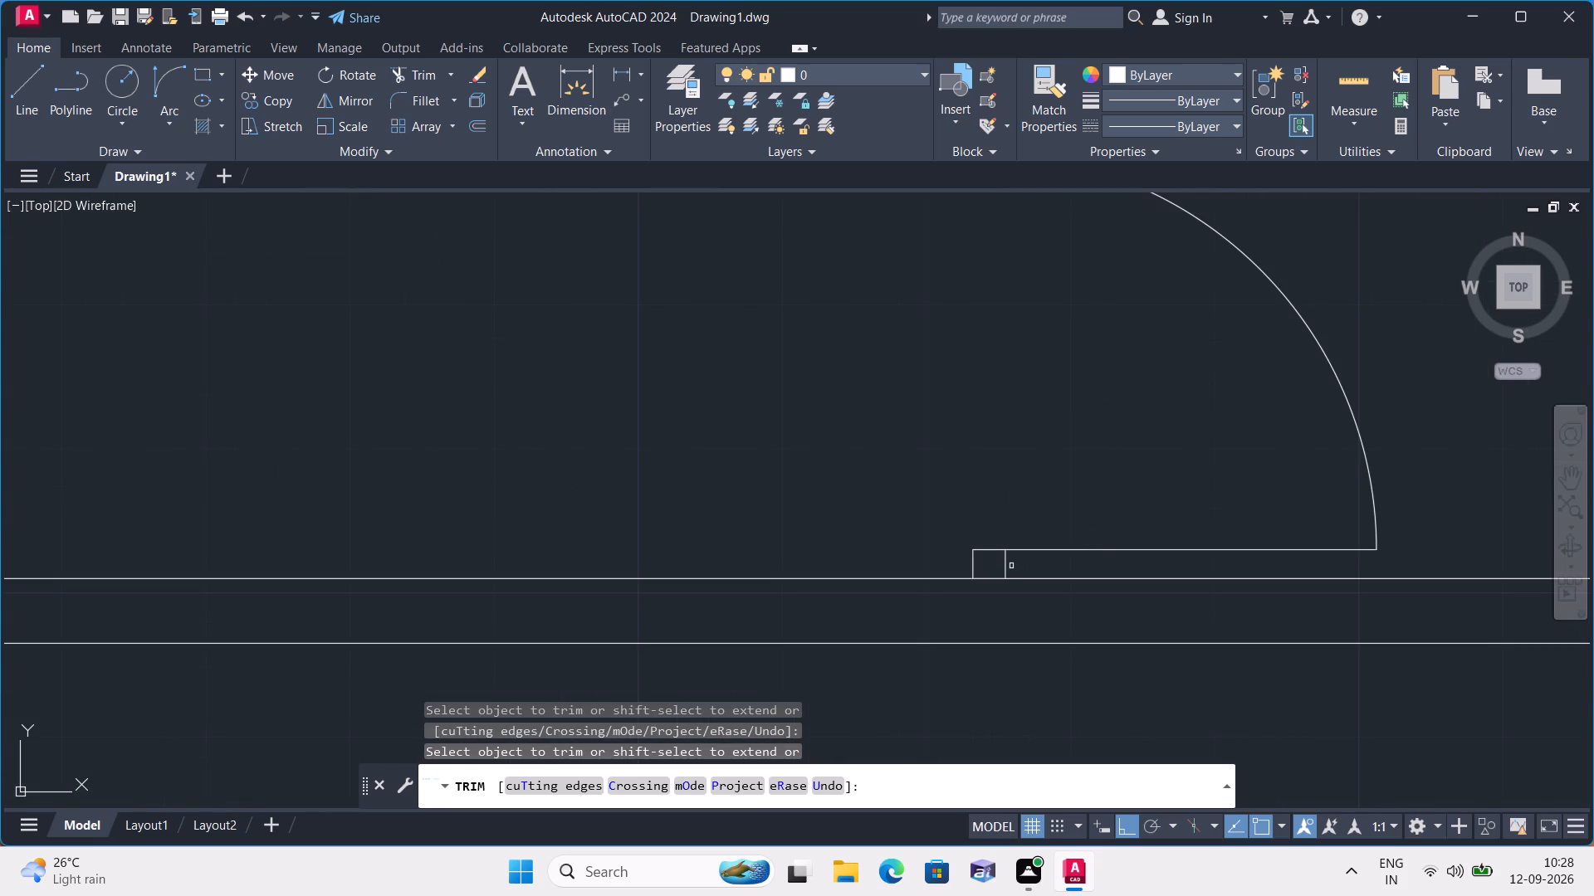
{"action": "left_click", "coordinate": [1005, 560]}
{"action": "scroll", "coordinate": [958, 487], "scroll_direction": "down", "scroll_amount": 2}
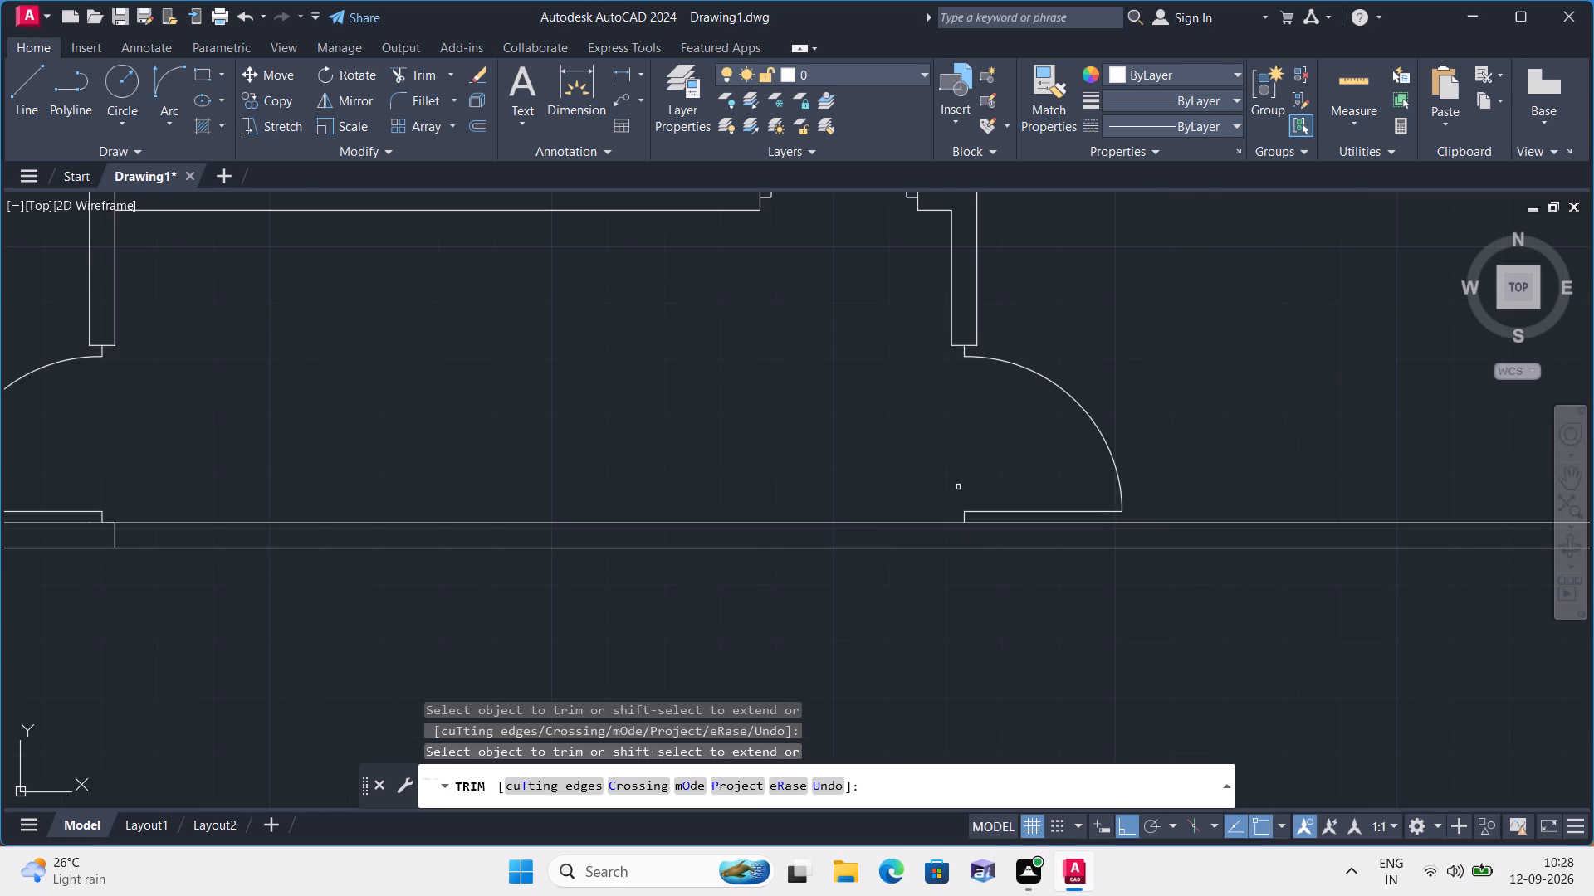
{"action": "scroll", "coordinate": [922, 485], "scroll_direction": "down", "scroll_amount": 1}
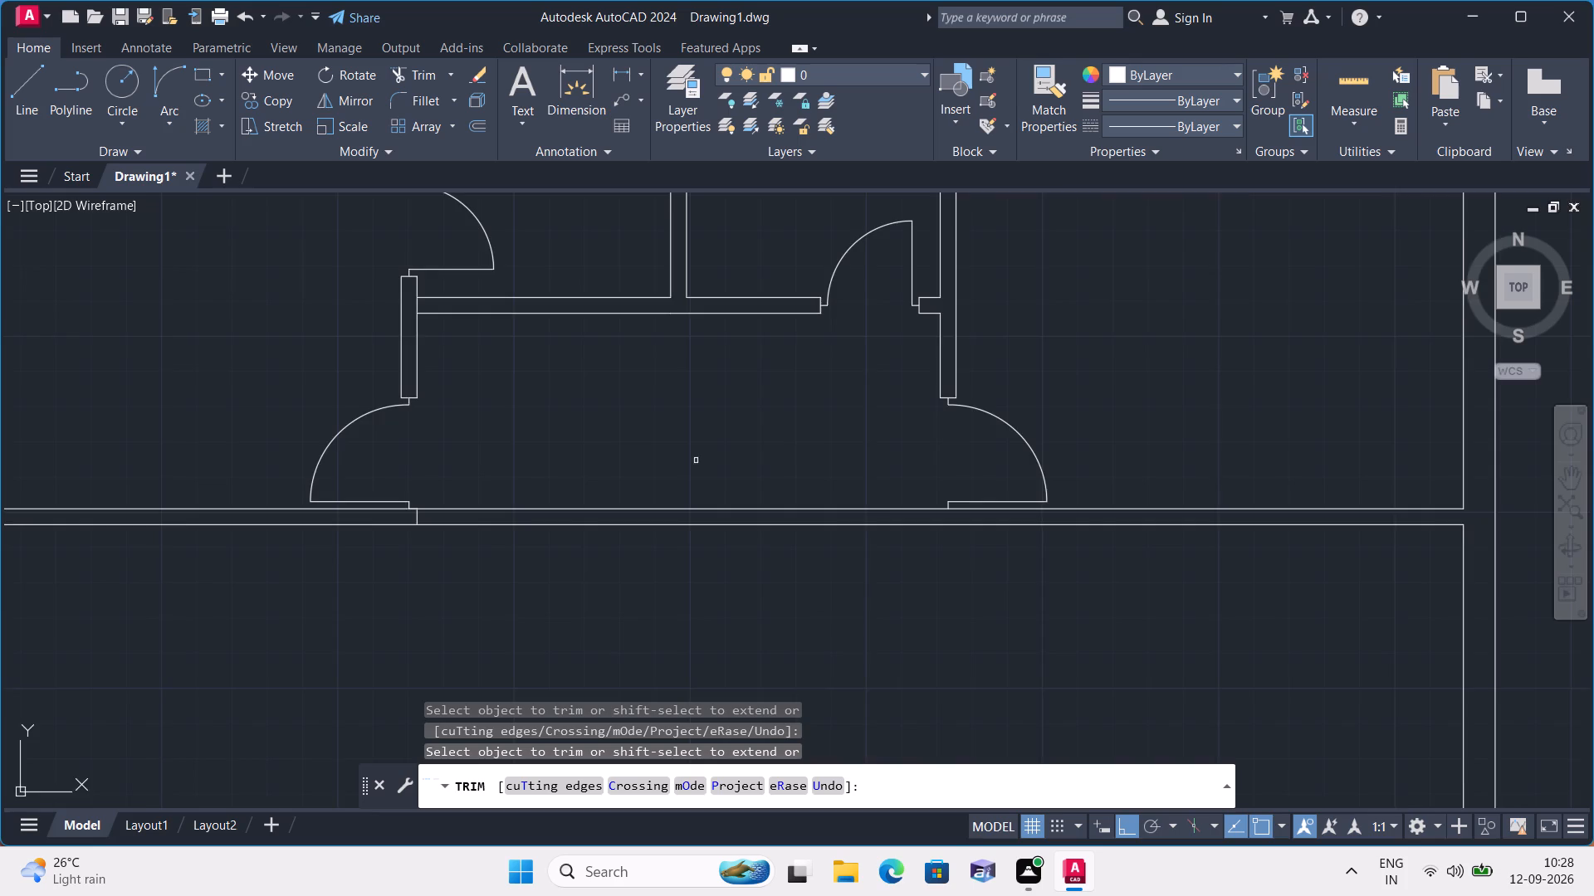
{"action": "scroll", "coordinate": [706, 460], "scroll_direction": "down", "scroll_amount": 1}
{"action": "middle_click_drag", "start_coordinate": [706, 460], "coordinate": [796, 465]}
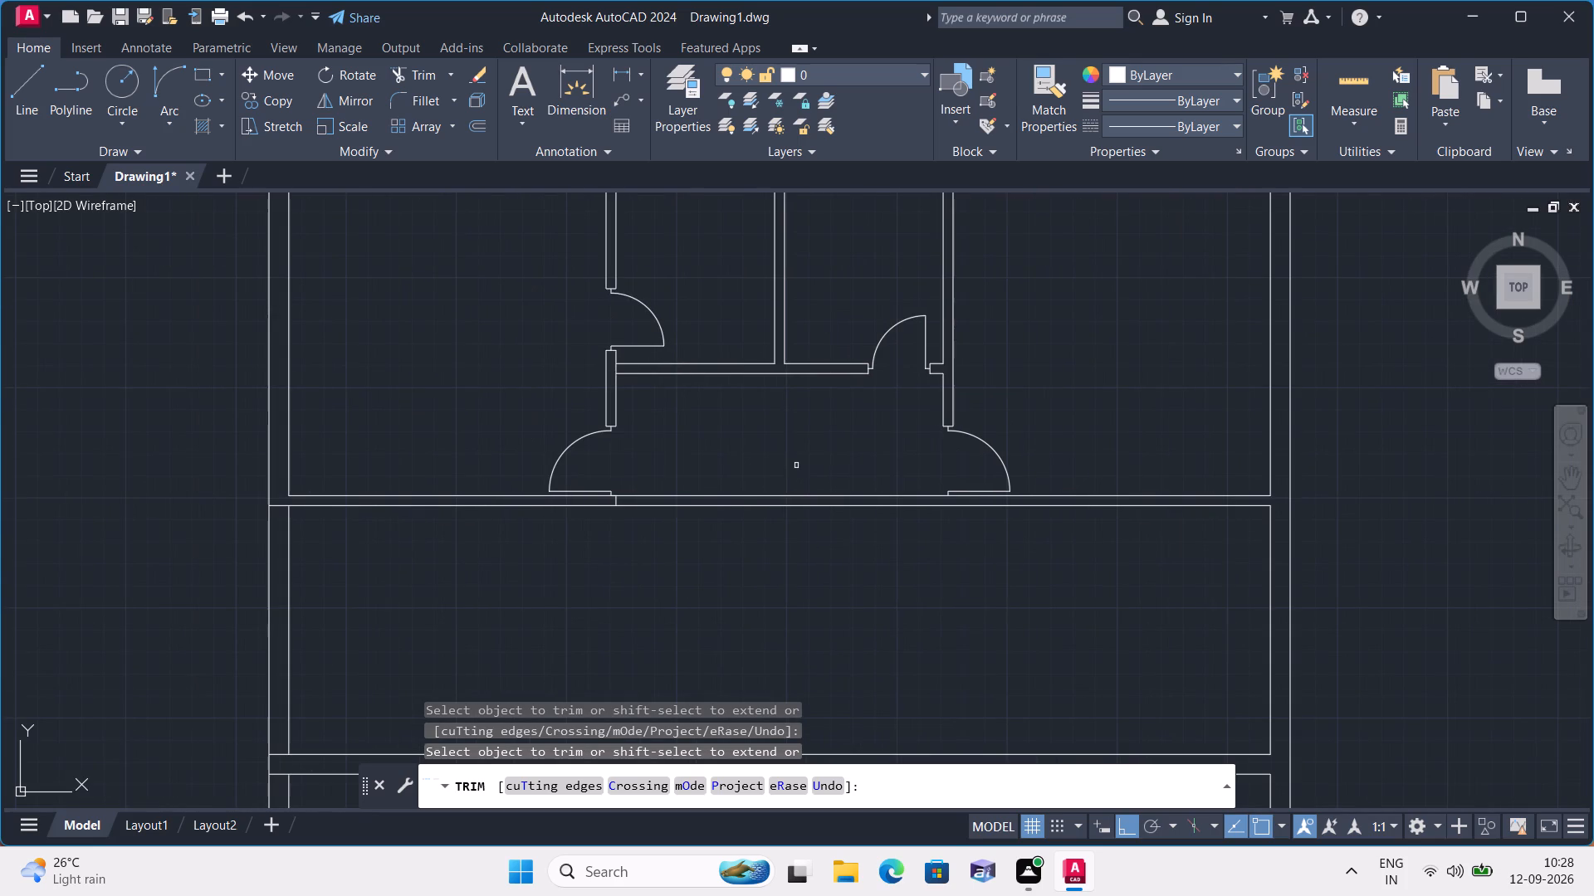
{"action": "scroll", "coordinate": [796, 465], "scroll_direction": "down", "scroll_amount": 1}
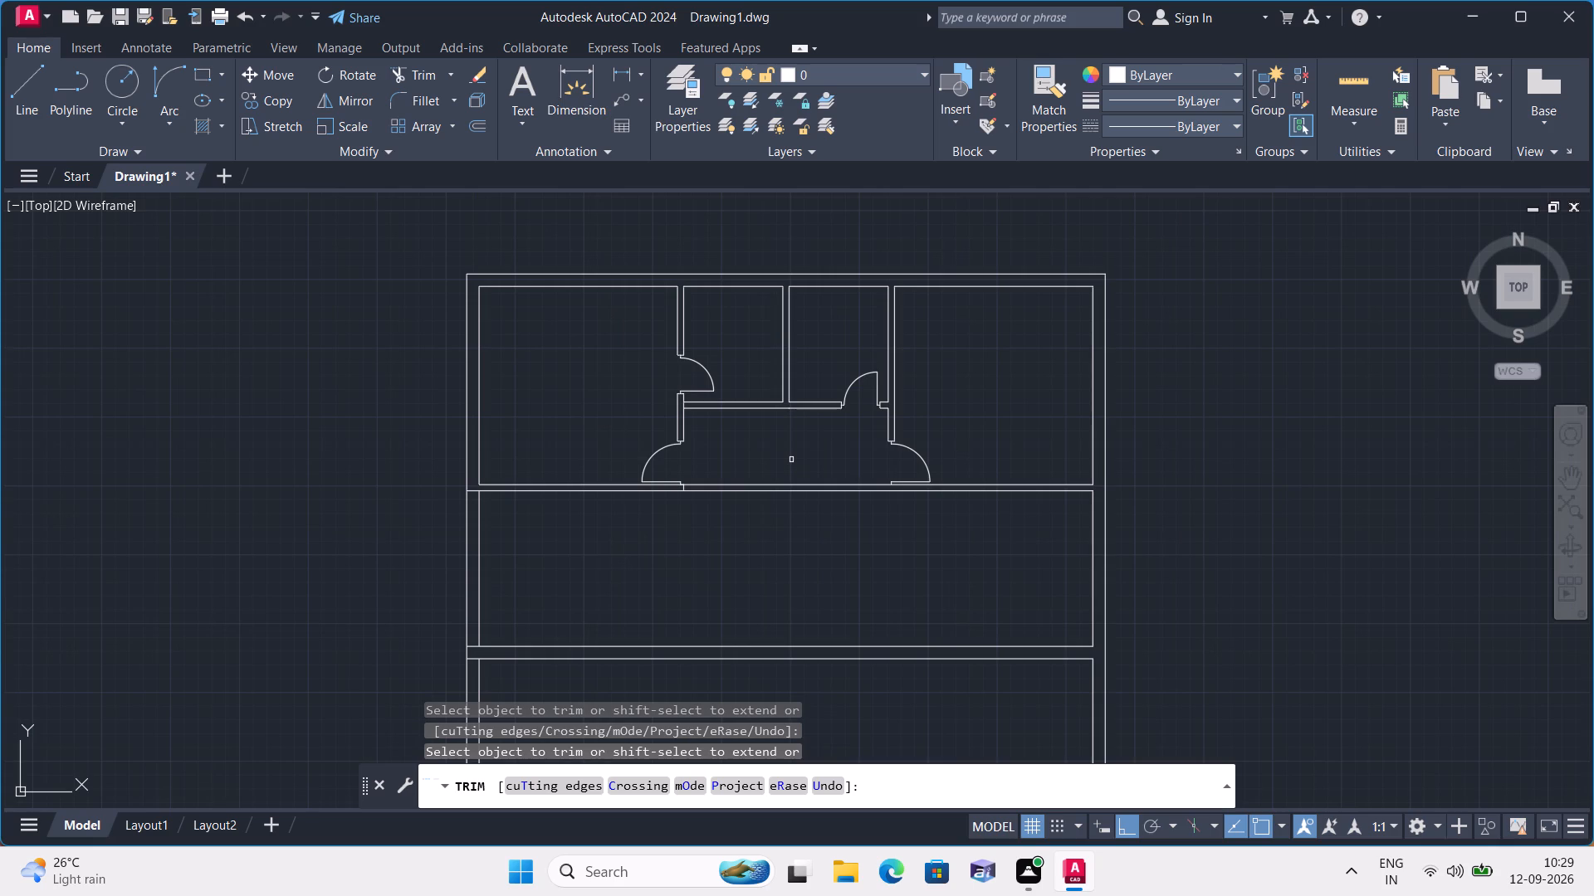
Trim the left partition's inner face between the cross partition's two edges to open the wall junction.
{"action": "scroll", "coordinate": [758, 439], "scroll_direction": "up", "scroll_amount": 2}
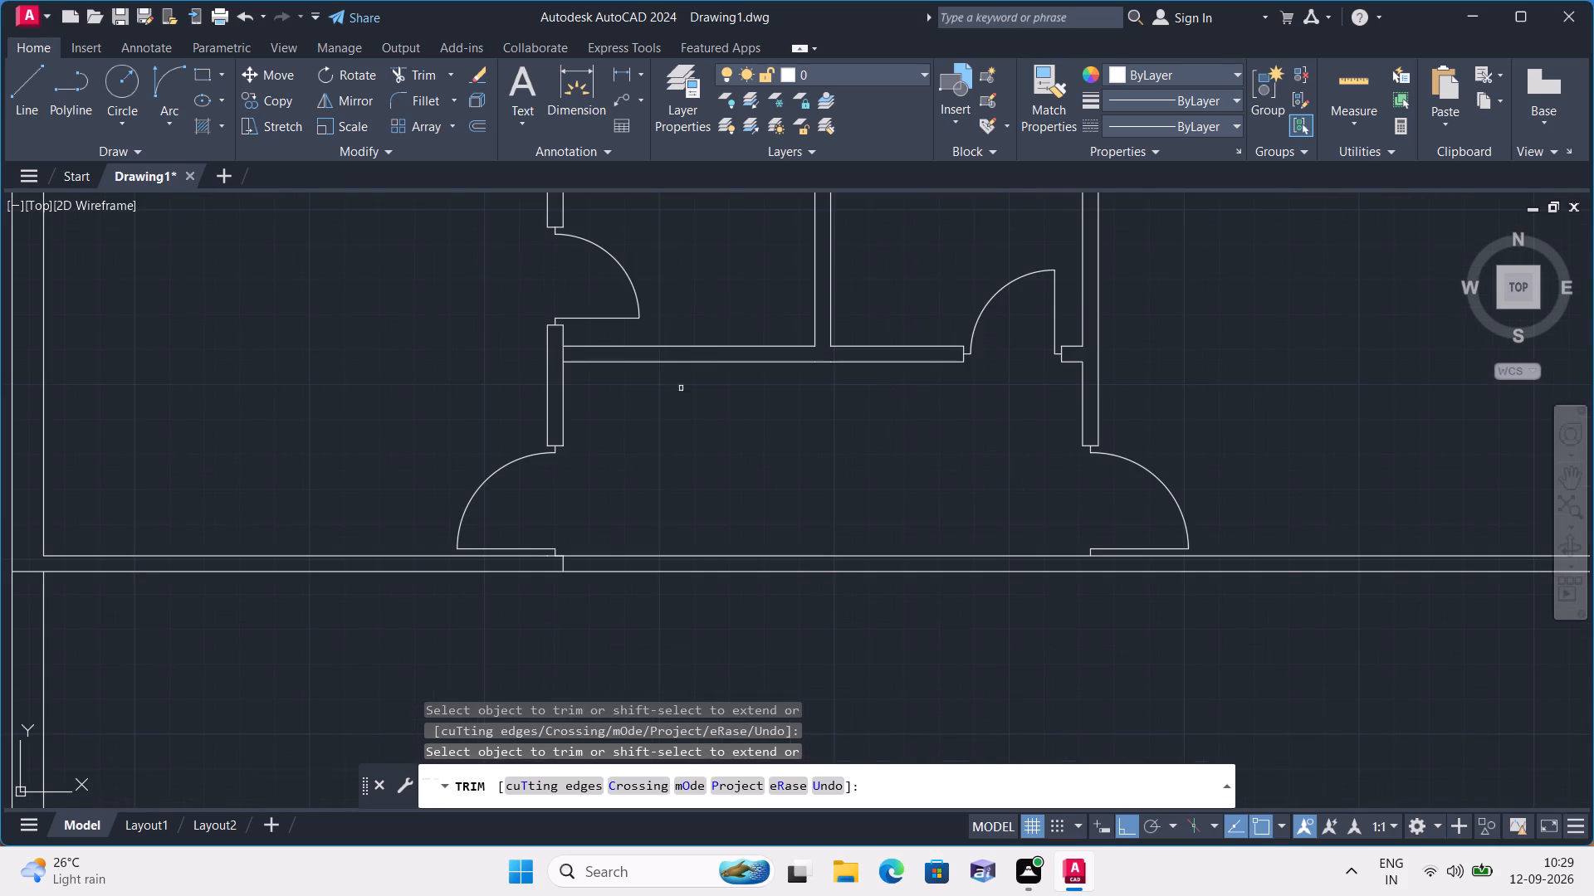
{"action": "left_click", "coordinate": [565, 358]}
{"action": "scroll", "coordinate": [929, 426], "scroll_direction": "down", "scroll_amount": 2}
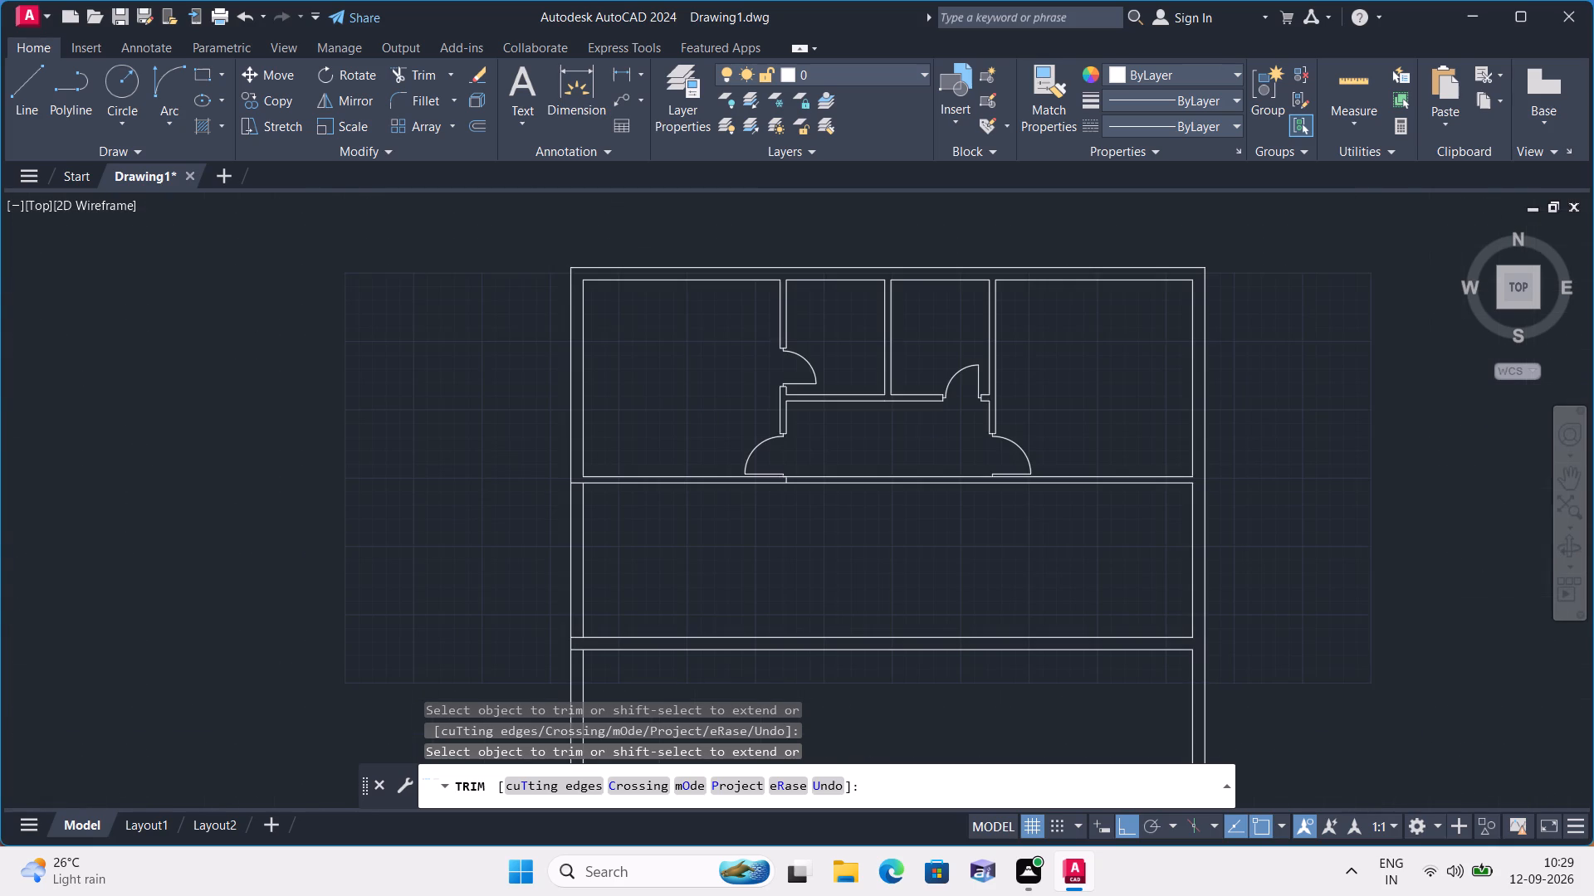
{"action": "scroll", "coordinate": [930, 426], "scroll_direction": "up", "scroll_amount": 1}
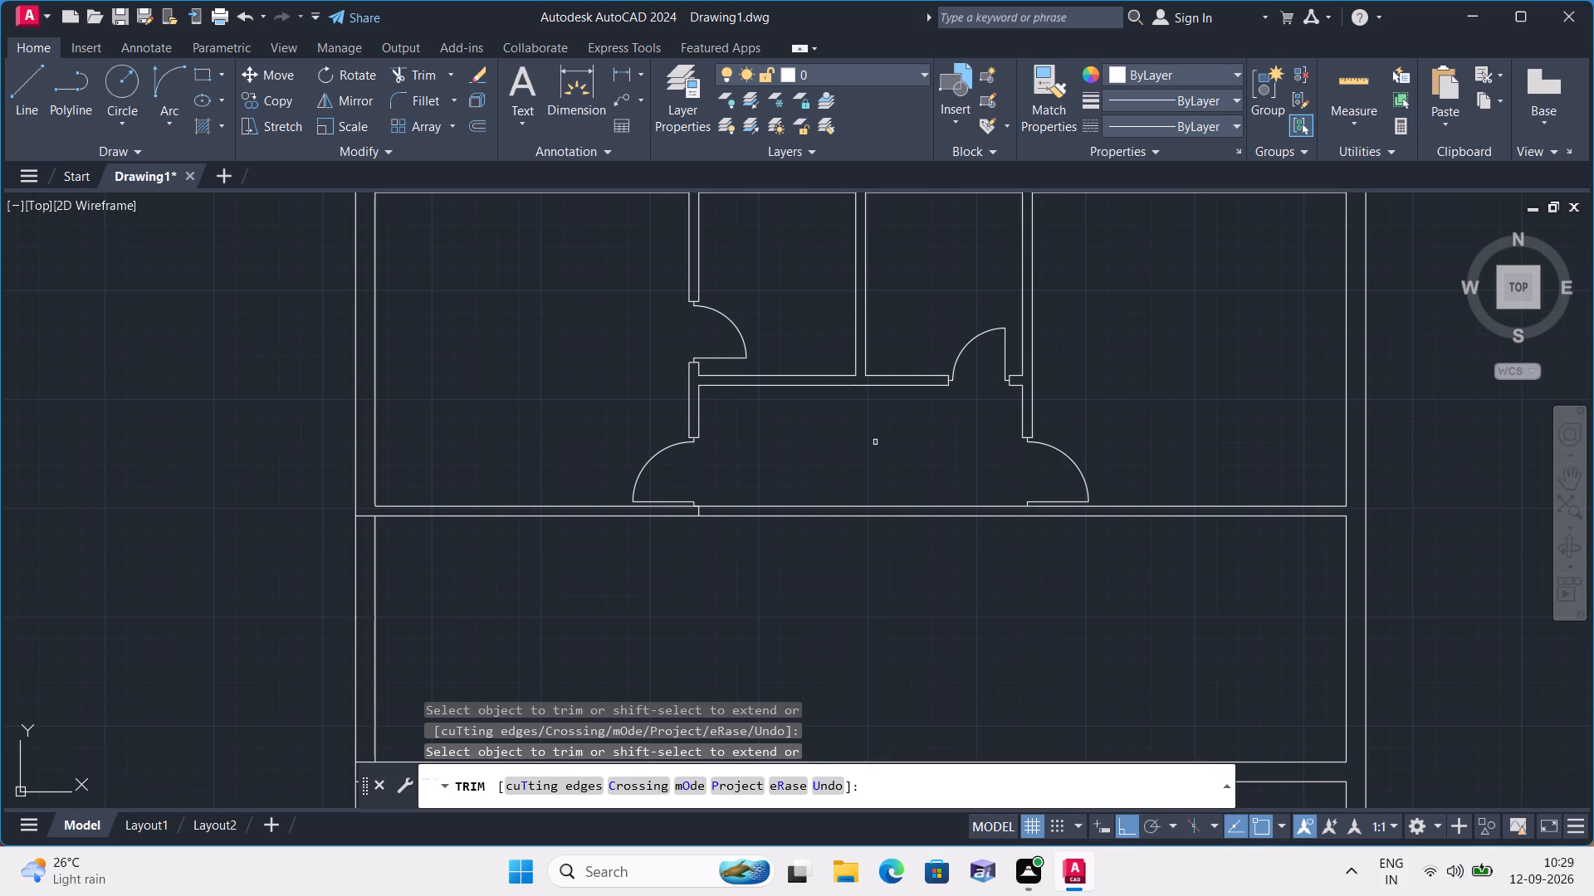
{"action": "key", "text": "Escape"}
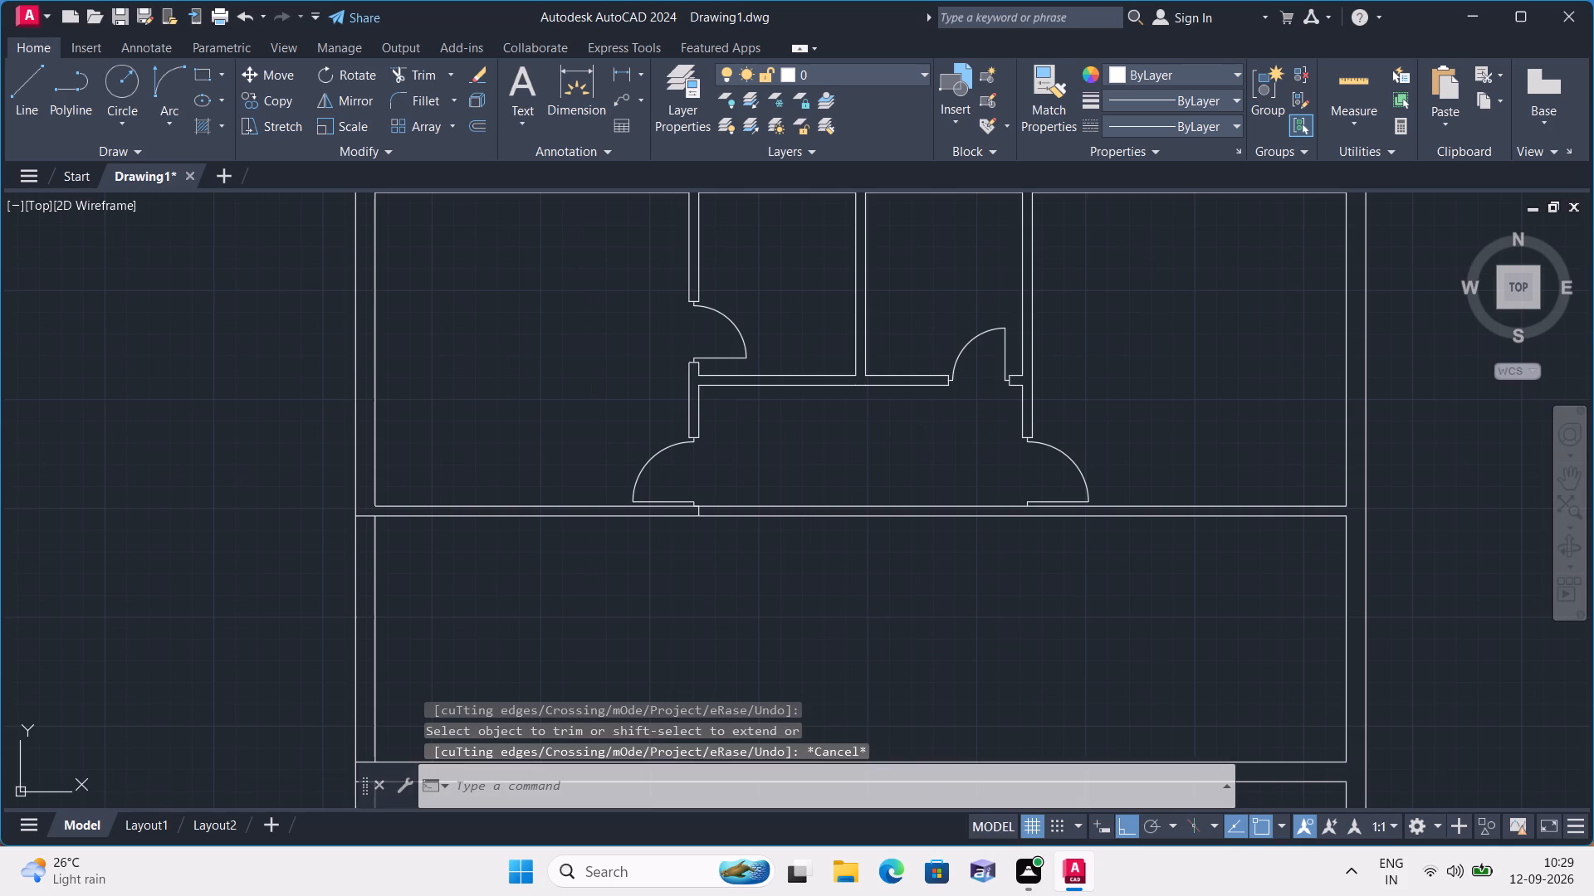
Draw lines extending both faces of the right partition across the lower door opening to the horizontal wall's lower edge.
{"action": "type", "text": "l"}
{"action": "key", "text": "space"}
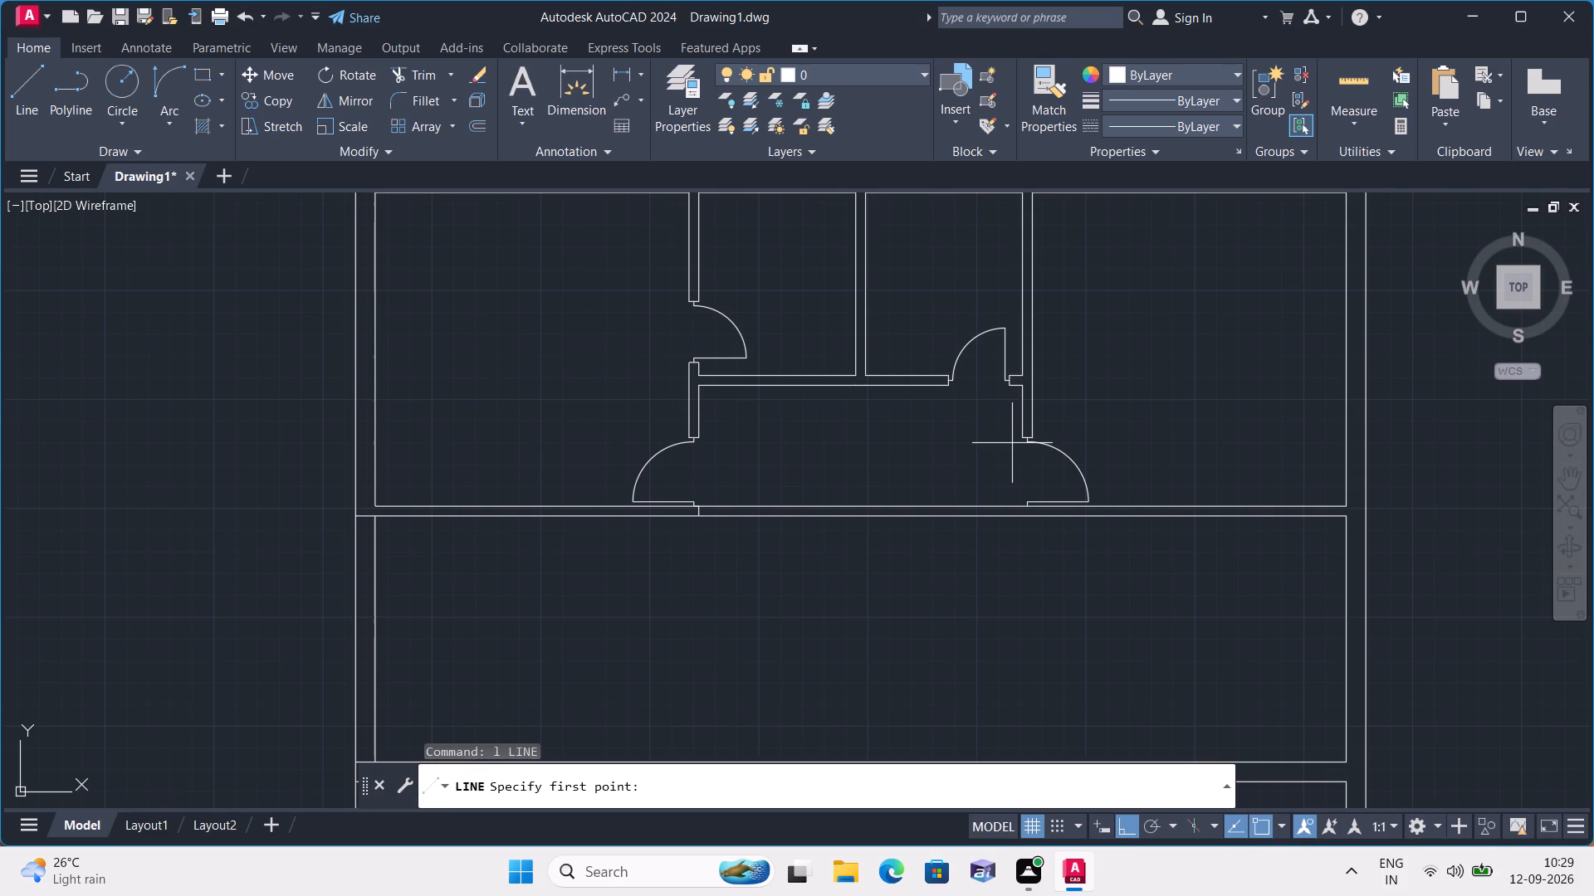
{"action": "left_click", "coordinate": [1018, 436]}
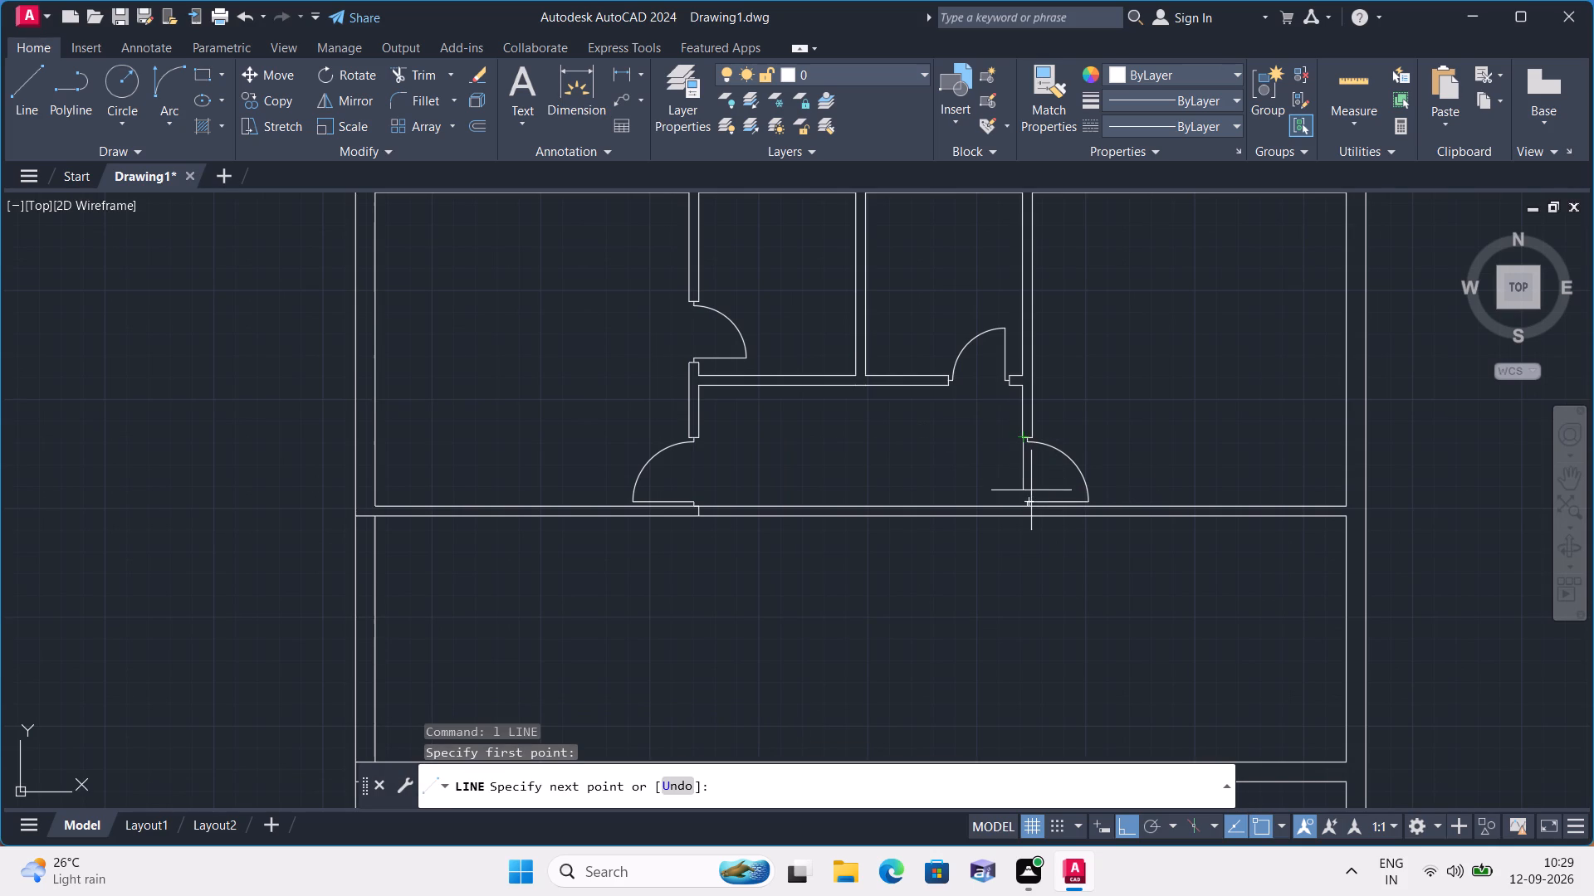
{"action": "left_click", "coordinate": [1024, 516]}
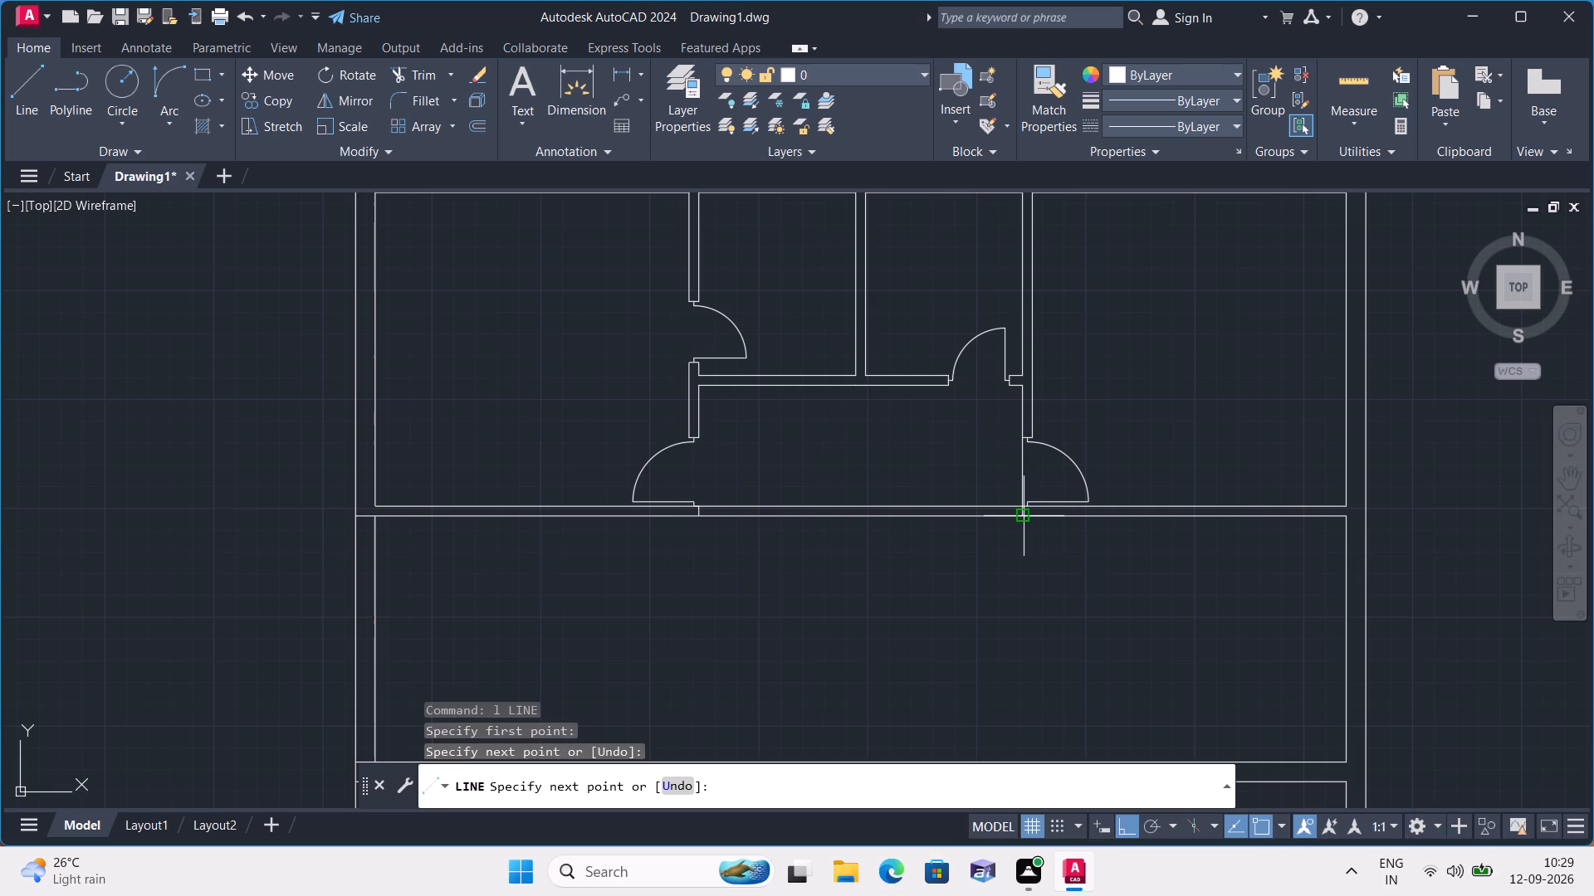
{"action": "key", "text": "space"}
{"action": "scroll", "coordinate": [1007, 530], "scroll_direction": "up", "scroll_amount": 2}
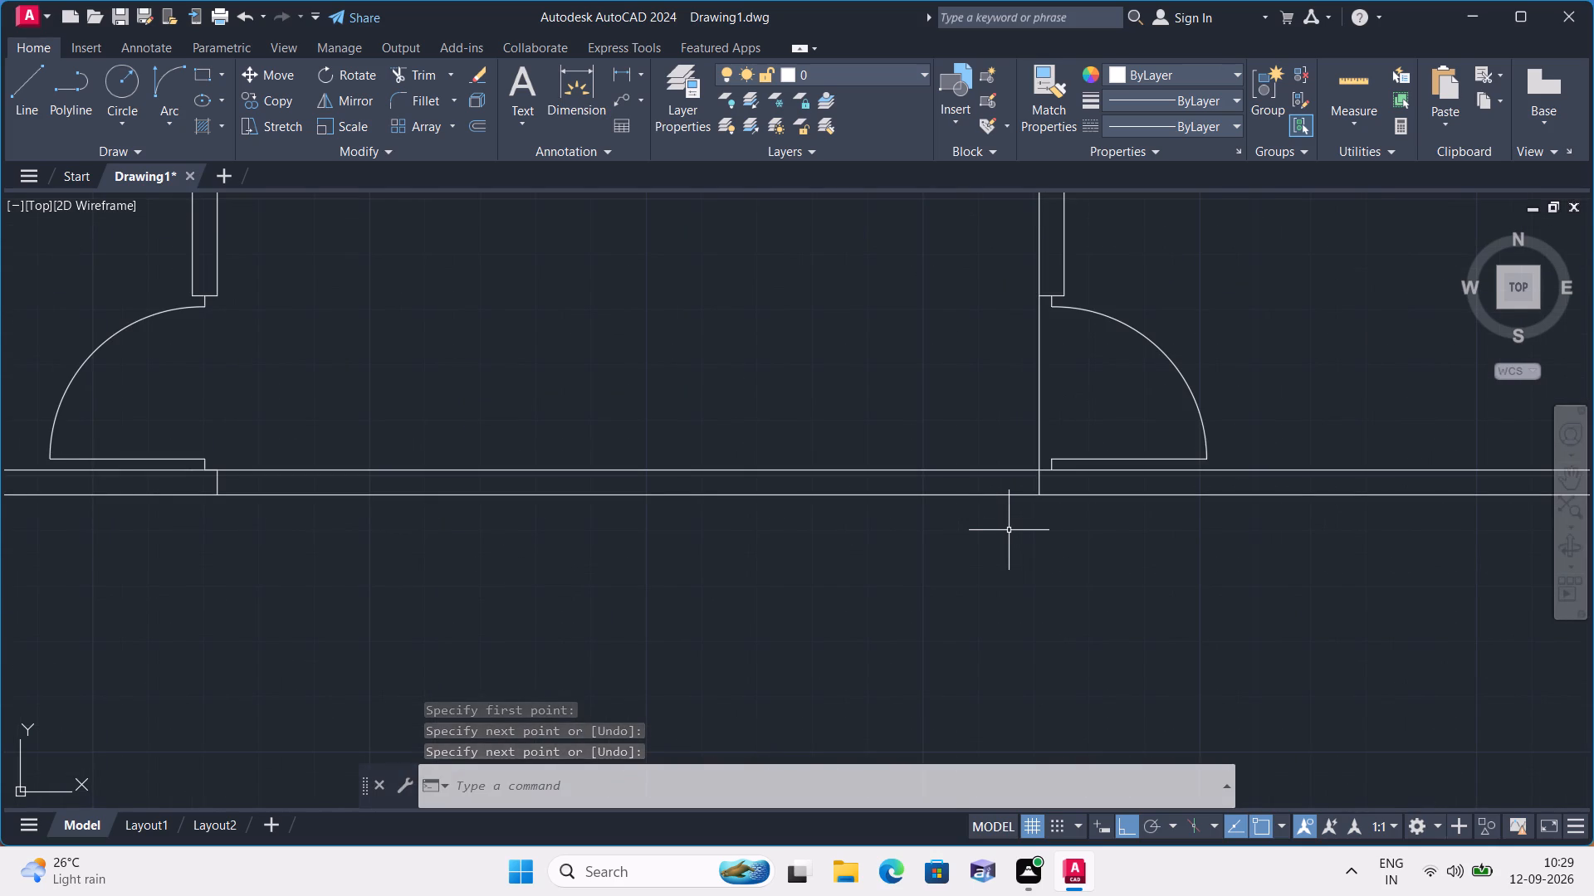
{"action": "key", "text": "space"}
{"action": "left_click", "coordinate": [1066, 292]}
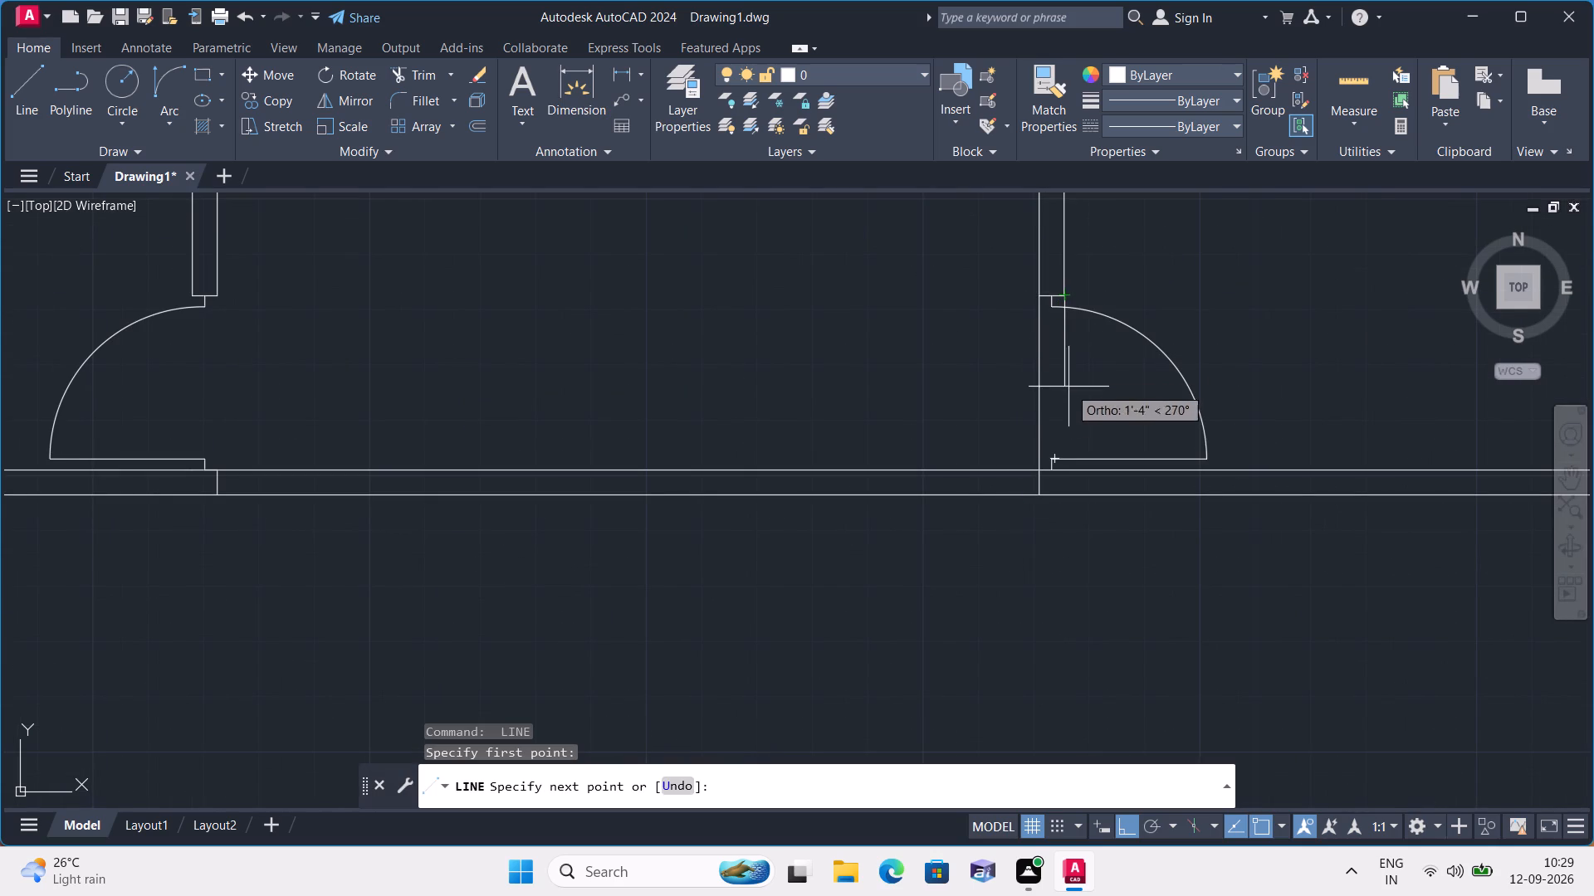
{"action": "left_click", "coordinate": [1071, 495]}
{"action": "key", "text": "space"}
Erase the left partition's lower swing door, including its leaf, arc and bottom jamb stub.
{"action": "scroll", "coordinate": [931, 452], "scroll_direction": "down", "scroll_amount": 1}
{"action": "scroll", "coordinate": [570, 480], "scroll_direction": "down", "scroll_amount": 1}
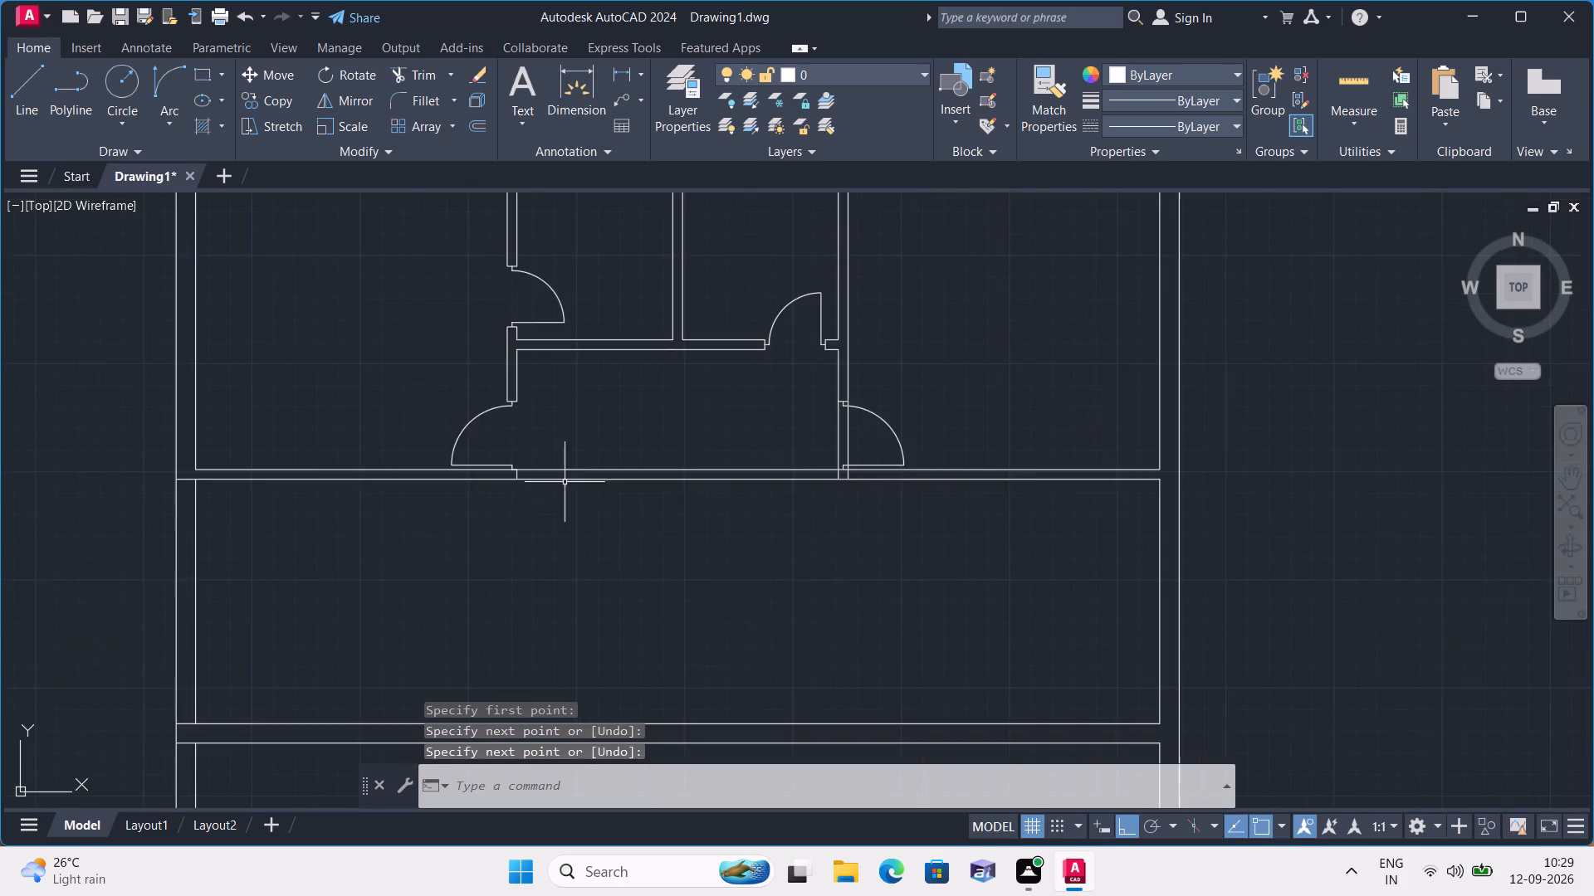
{"action": "scroll", "coordinate": [530, 472], "scroll_direction": "up", "scroll_amount": 3}
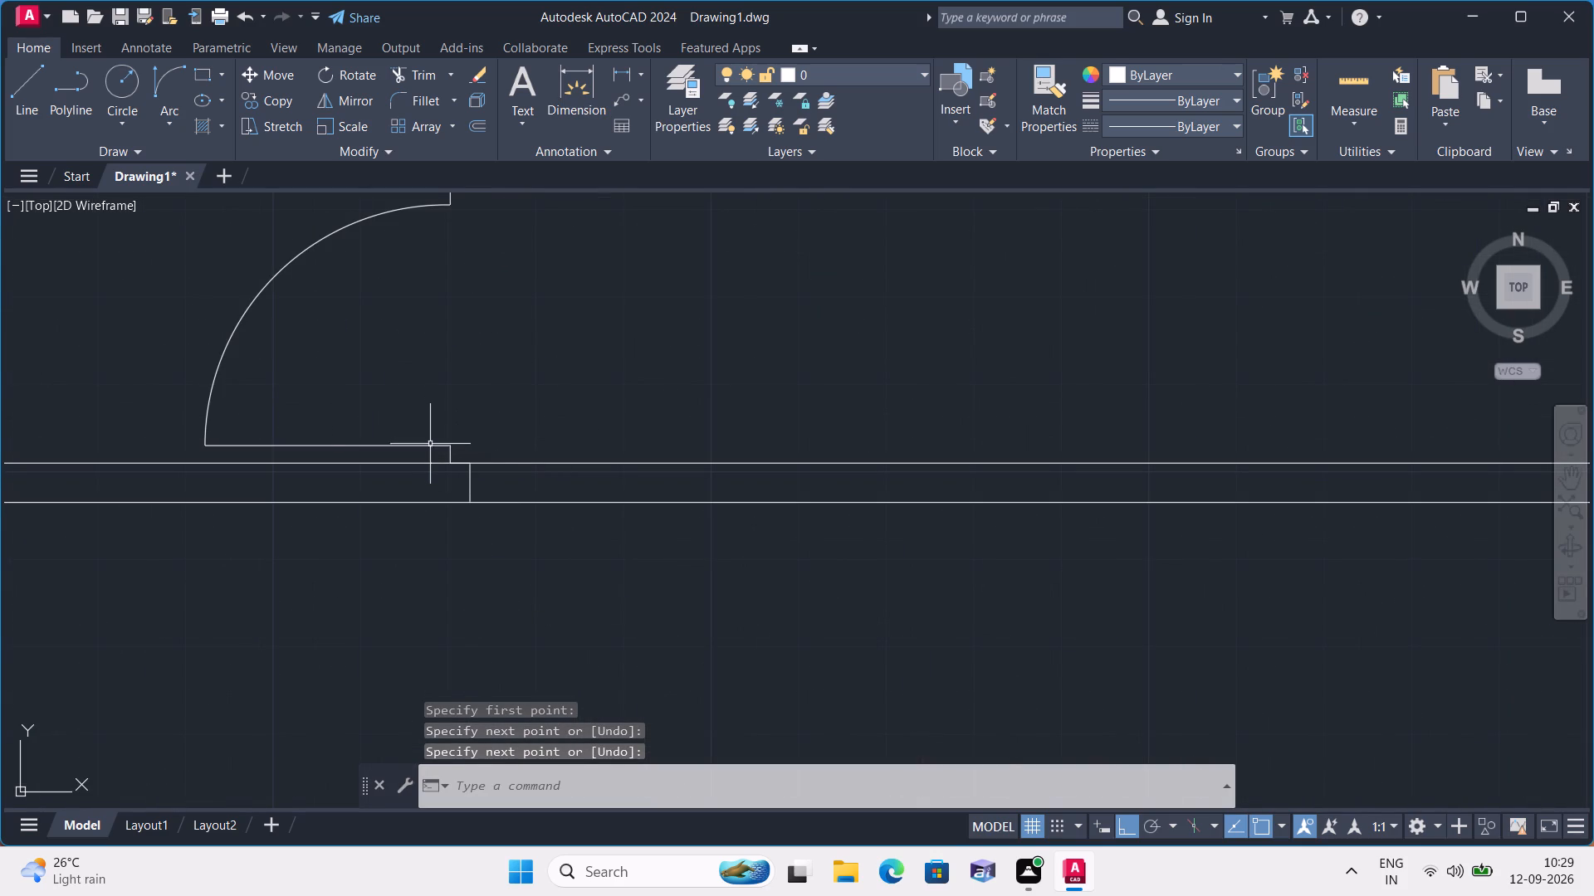
{"action": "left_click", "coordinate": [432, 446]}
{"action": "scroll", "coordinate": [423, 392], "scroll_direction": "down", "scroll_amount": 2}
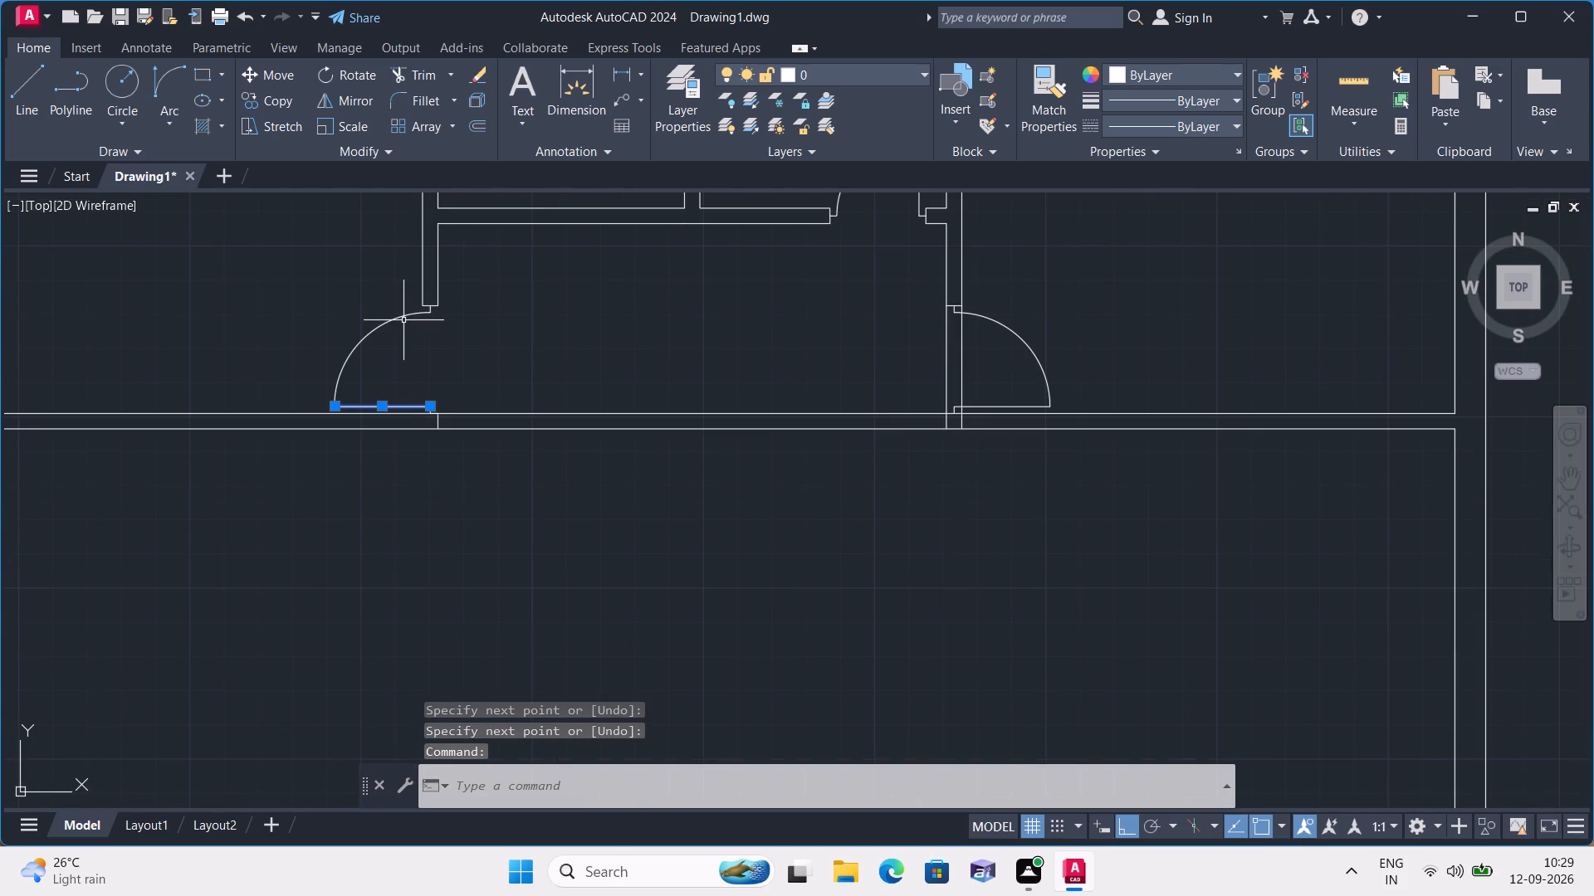
{"action": "left_click", "coordinate": [403, 319]}
{"action": "key", "text": "Delete"}
{"action": "scroll", "coordinate": [441, 409], "scroll_direction": "up", "scroll_amount": 2}
{"action": "left_click", "coordinate": [413, 408]}
{"action": "key", "text": "Delete"}
Erase the right partition's lower swing door, including its leaf, arc and bottom jamb stub.
{"action": "scroll", "coordinate": [512, 397], "scroll_direction": "down", "scroll_amount": 2}
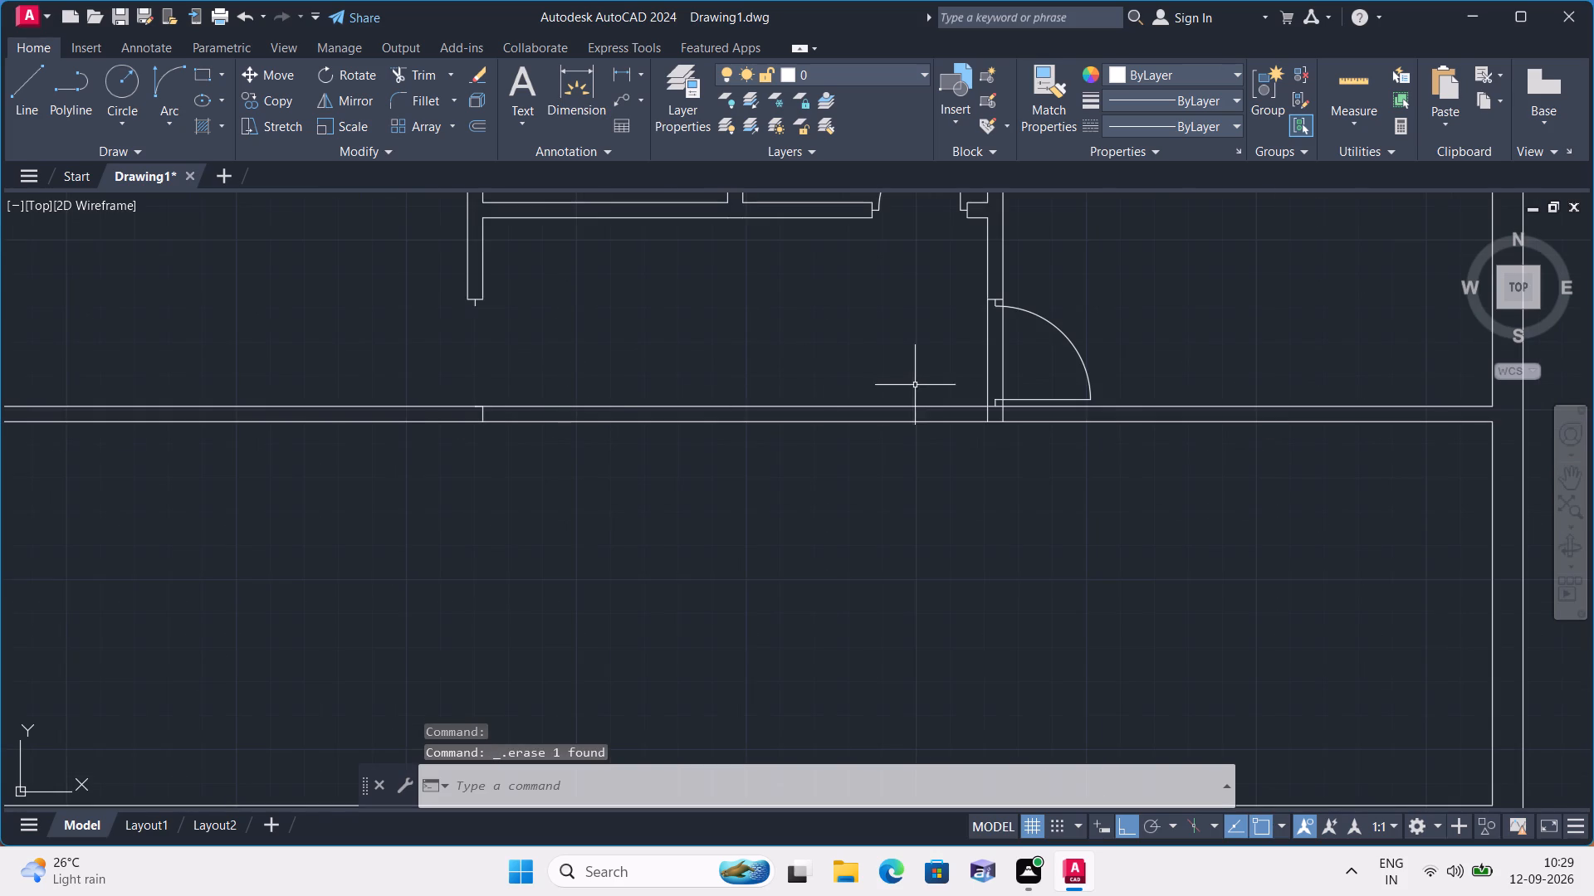
{"action": "scroll", "coordinate": [988, 401], "scroll_direction": "up", "scroll_amount": 3}
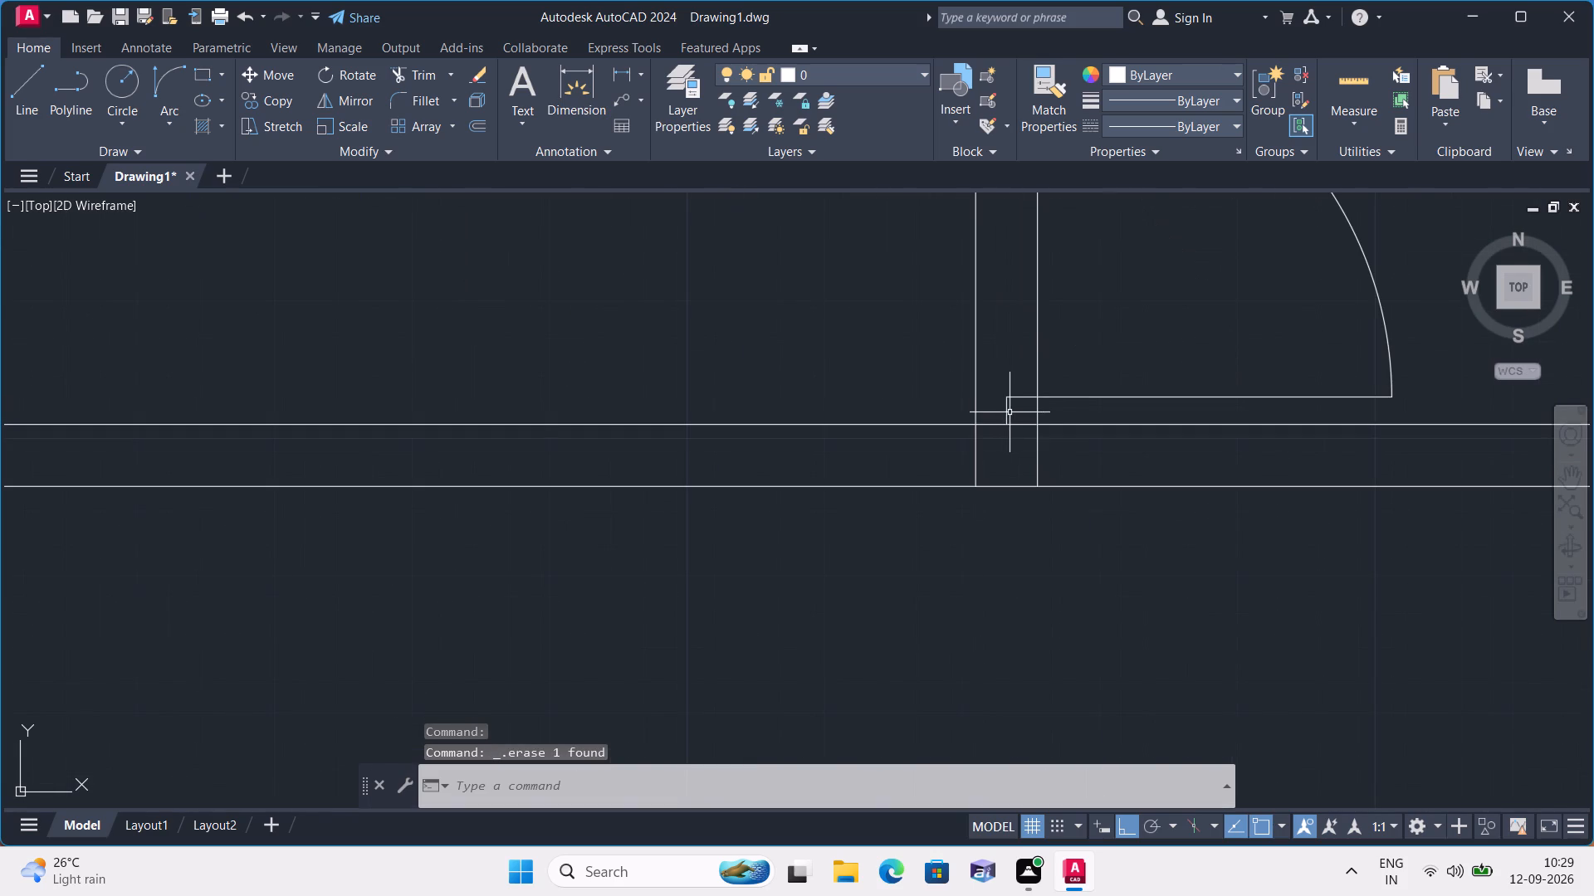
{"action": "left_click", "coordinate": [1005, 410]}
{"action": "left_click", "coordinate": [1101, 397]}
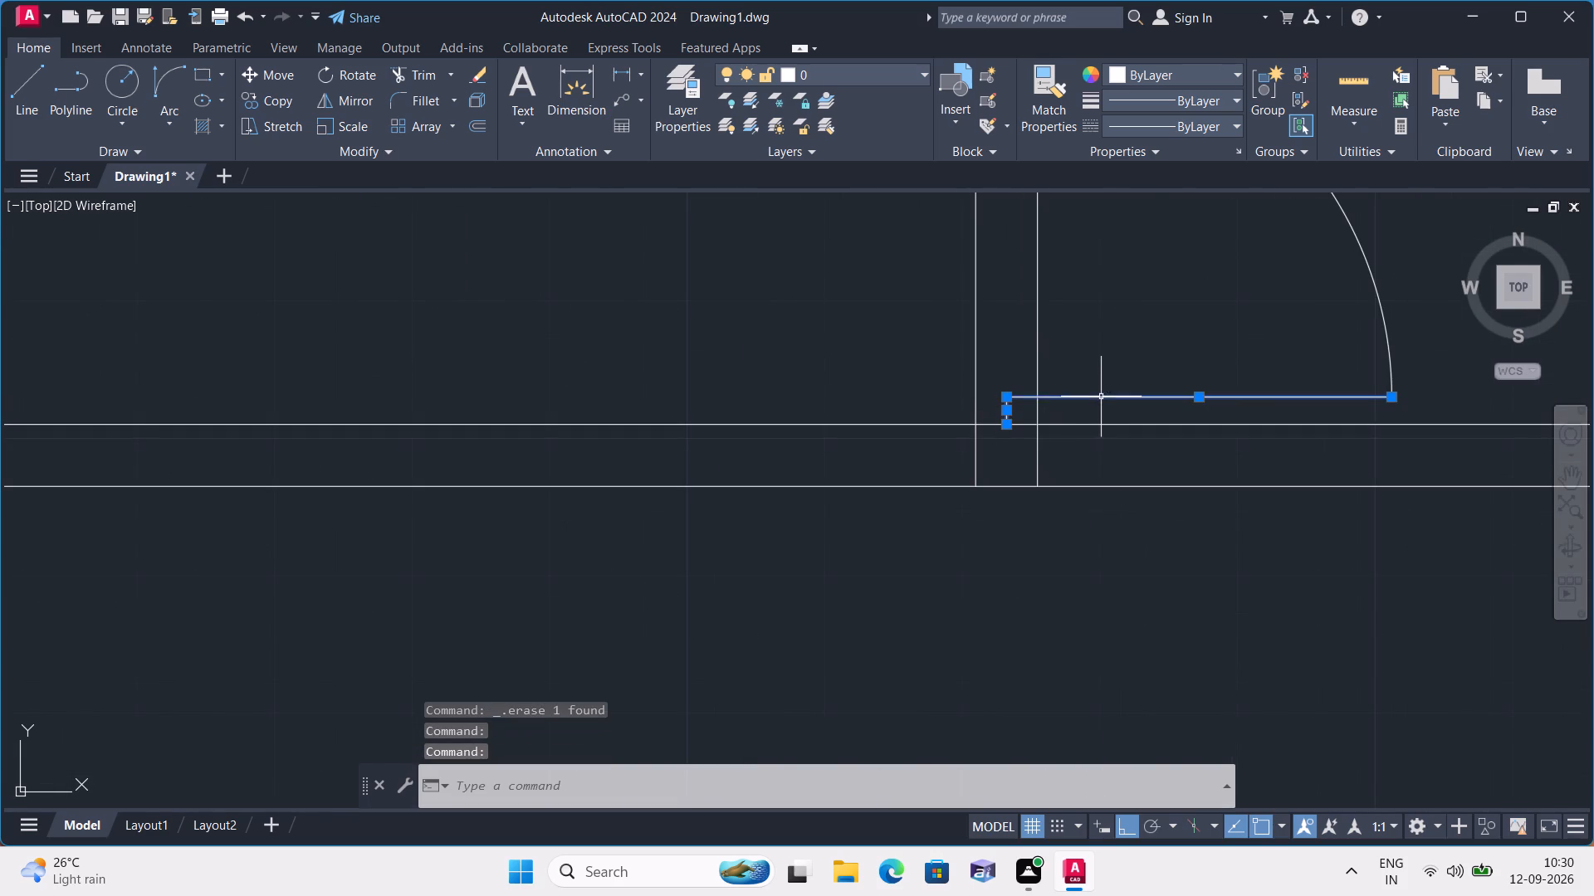
{"action": "scroll", "coordinate": [1107, 366], "scroll_direction": "down", "scroll_amount": 2}
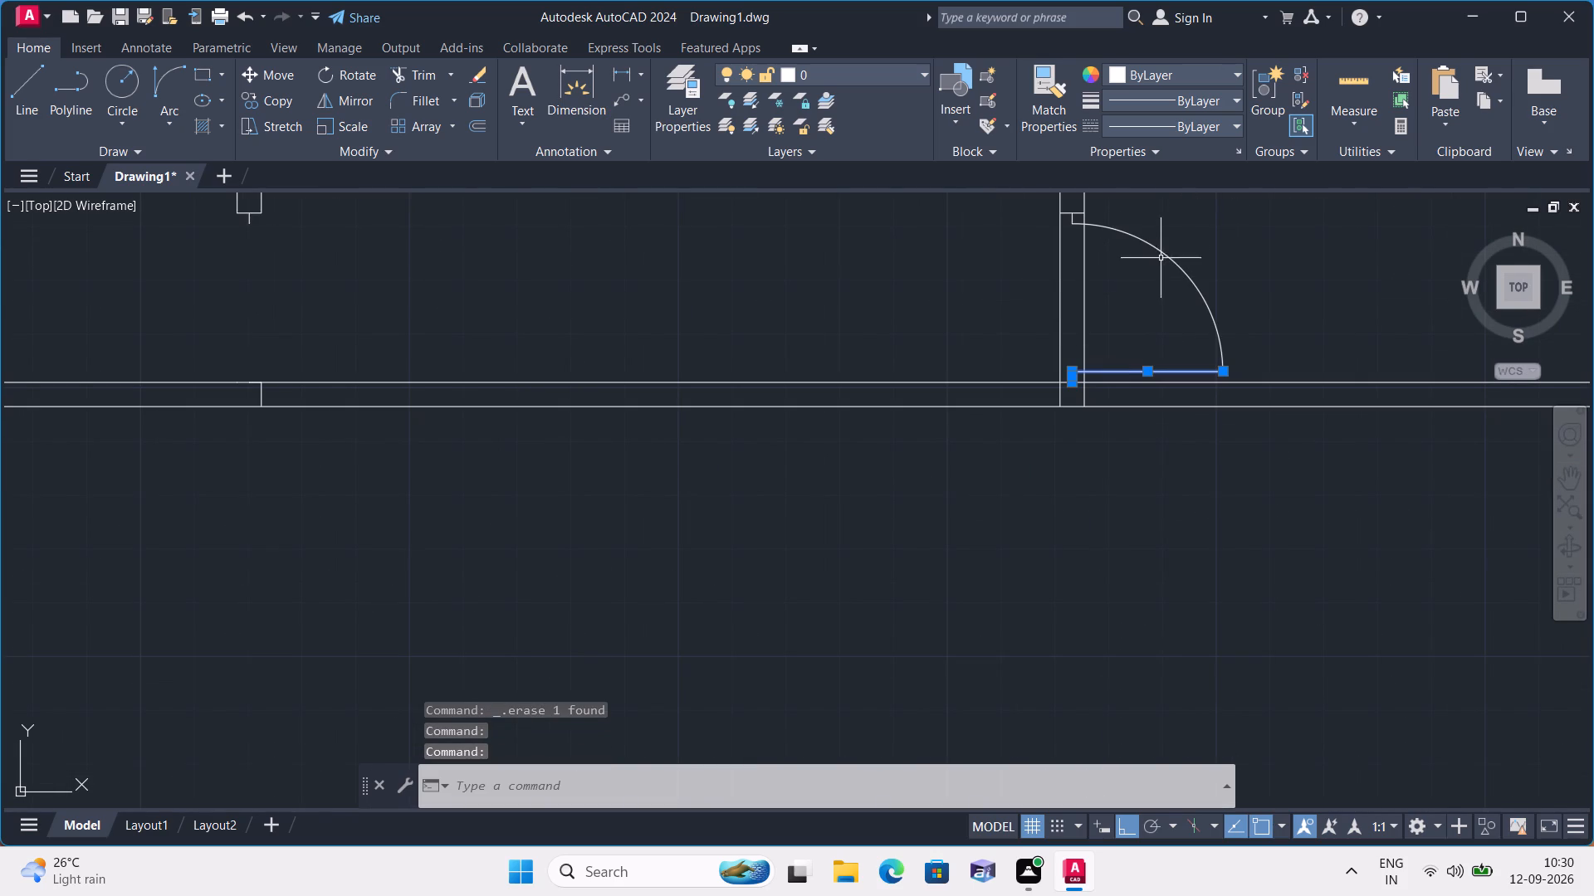
{"action": "left_click", "coordinate": [1165, 250]}
{"action": "key", "text": "Delete"}
Draw lines extending both faces of the left partition across the lower door opening to the horizontal wall's lower edge.
{"action": "scroll", "coordinate": [1067, 316], "scroll_direction": "down", "scroll_amount": 1}
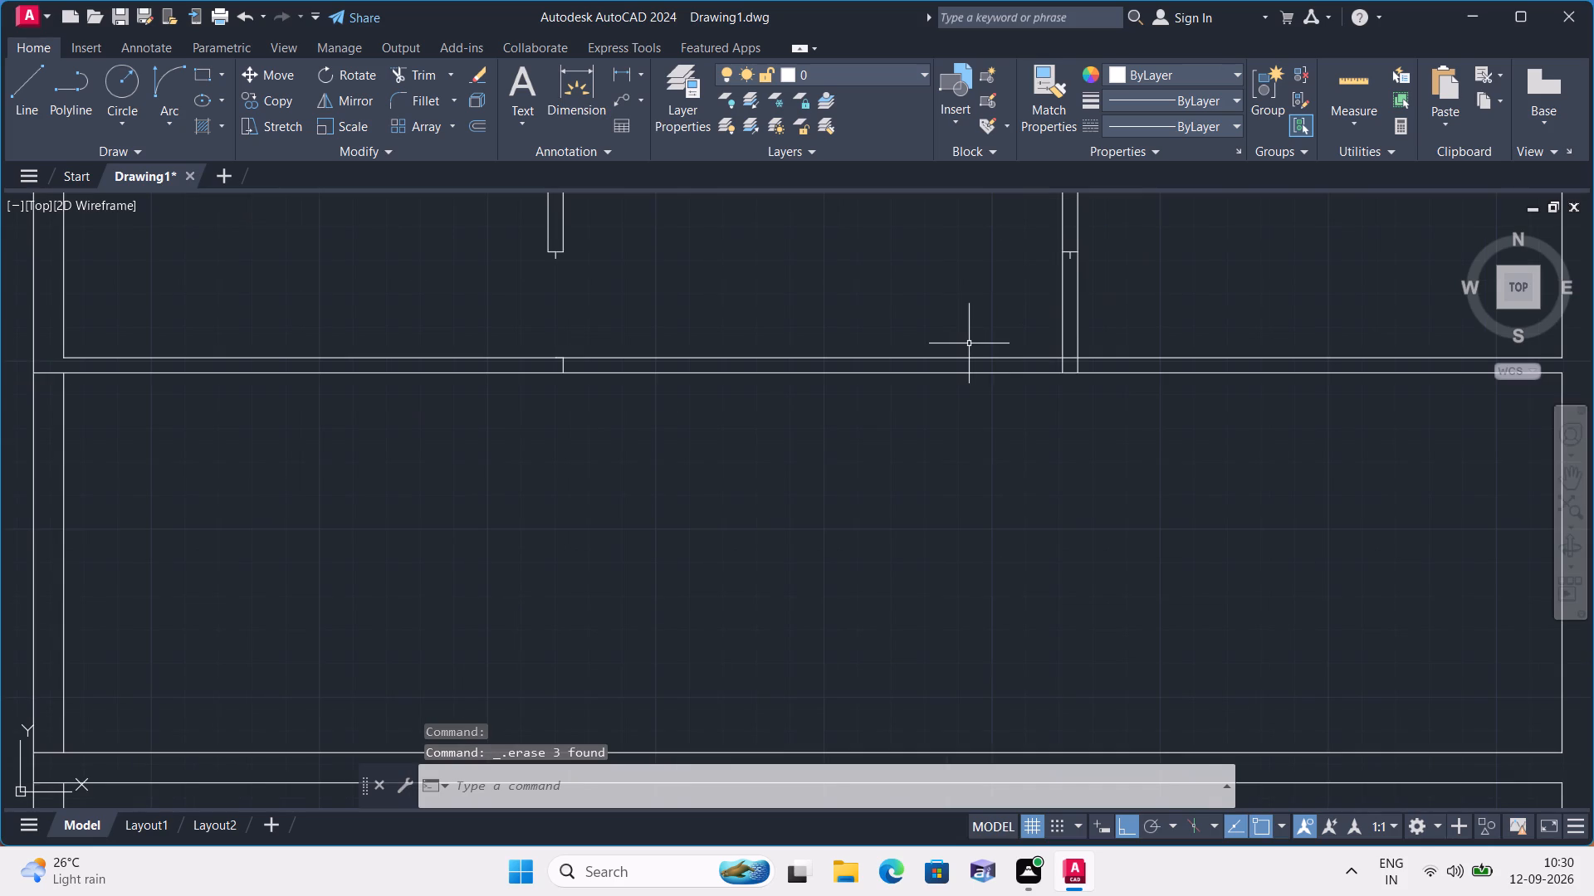
{"action": "type", "text": "l"}
{"action": "key", "text": "space"}
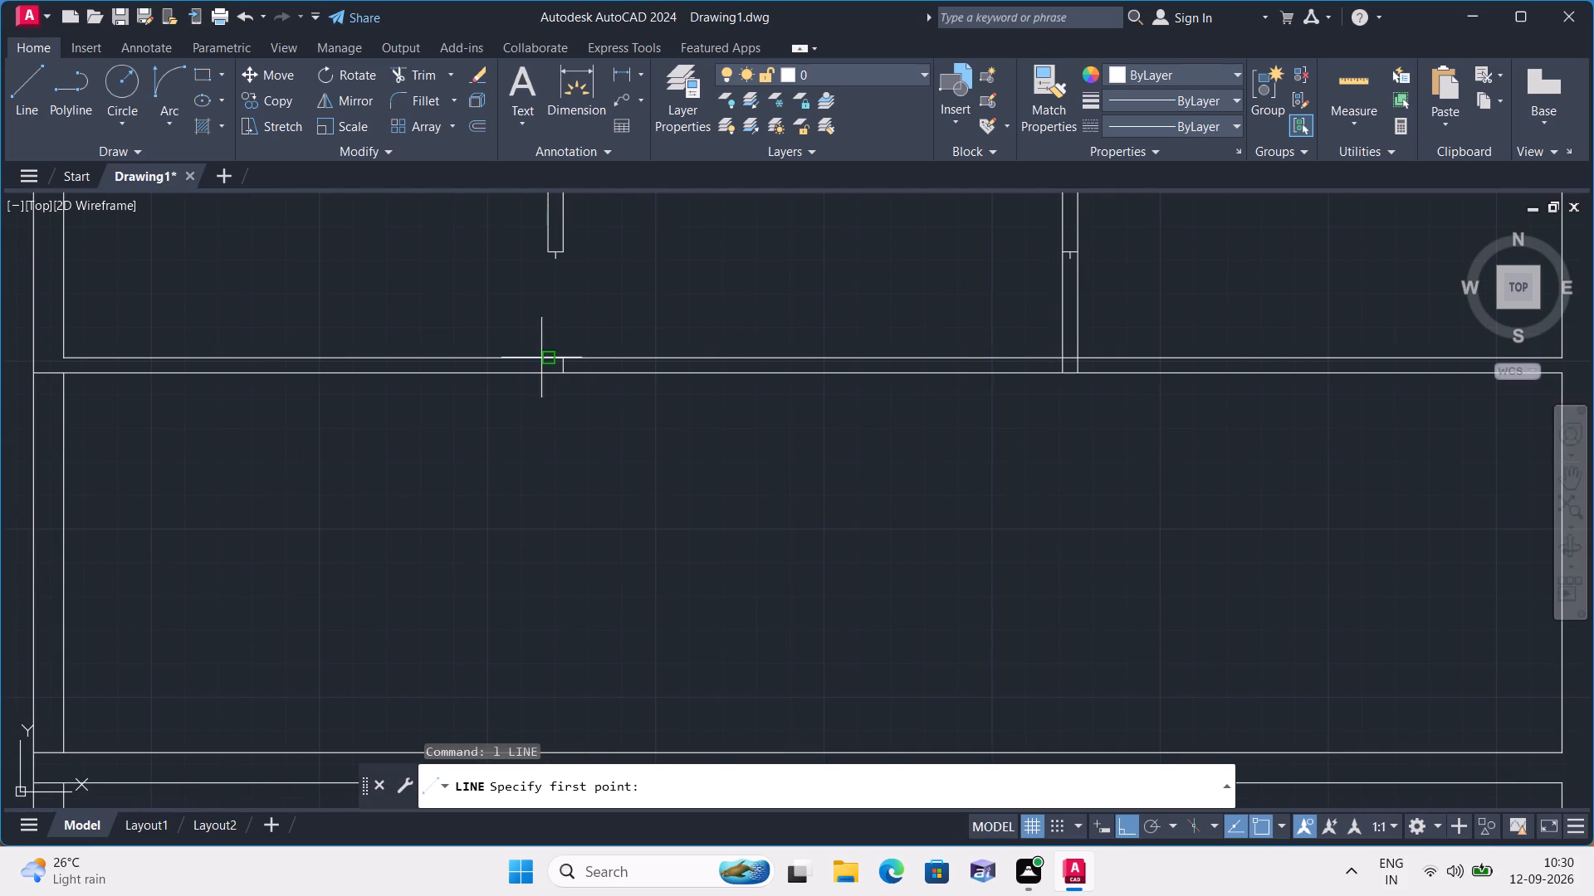
{"action": "left_click", "coordinate": [547, 248]}
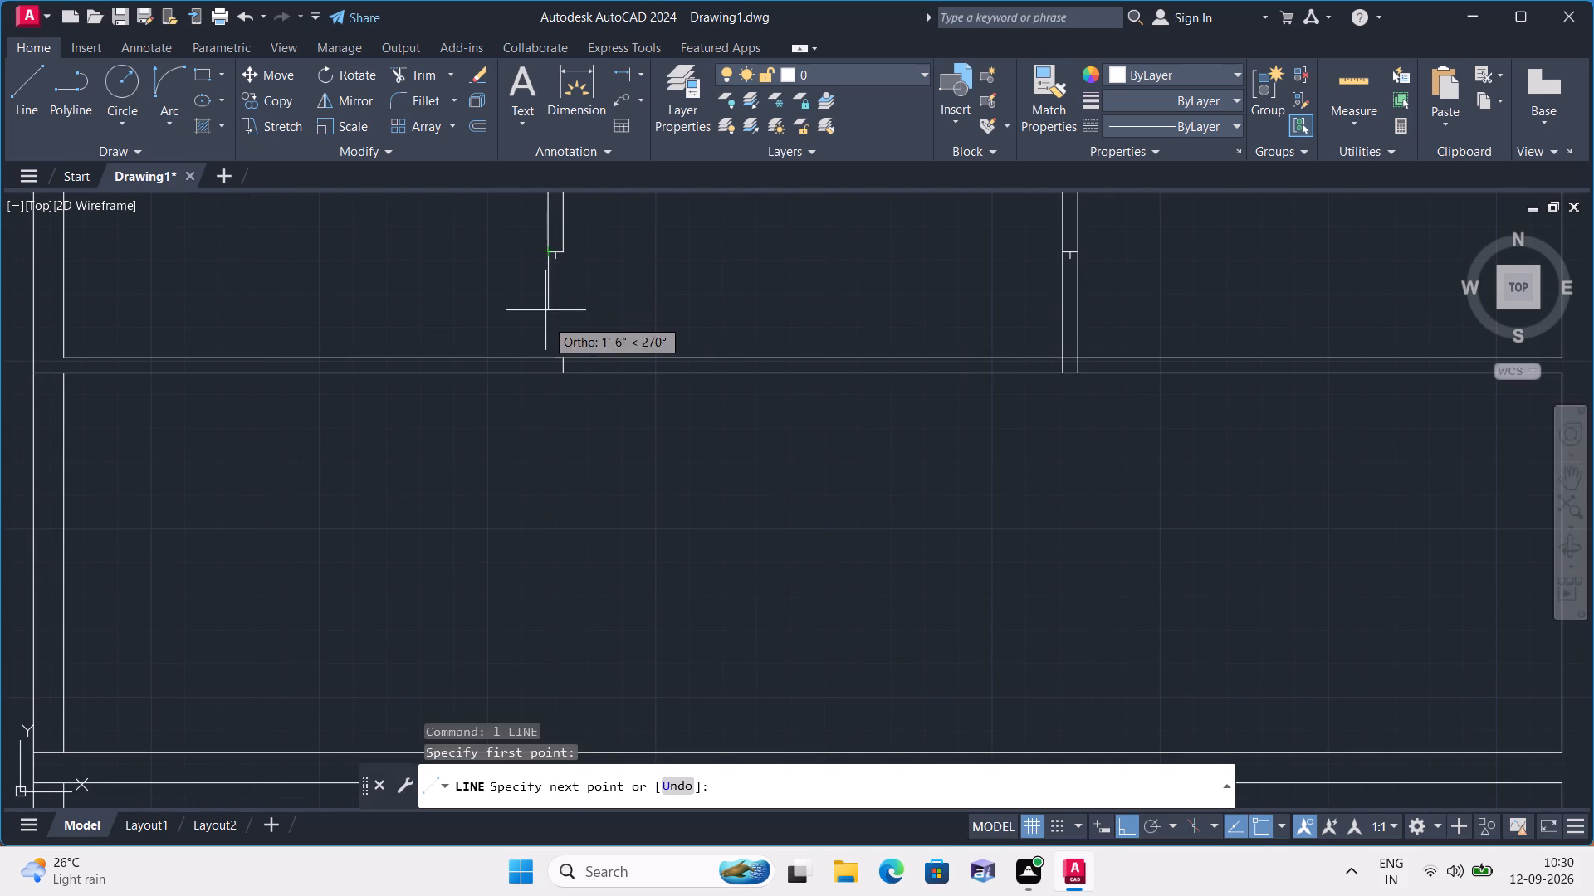
{"action": "left_click", "coordinate": [541, 376]}
{"action": "key", "text": "space"}
{"action": "key", "text": "space"}
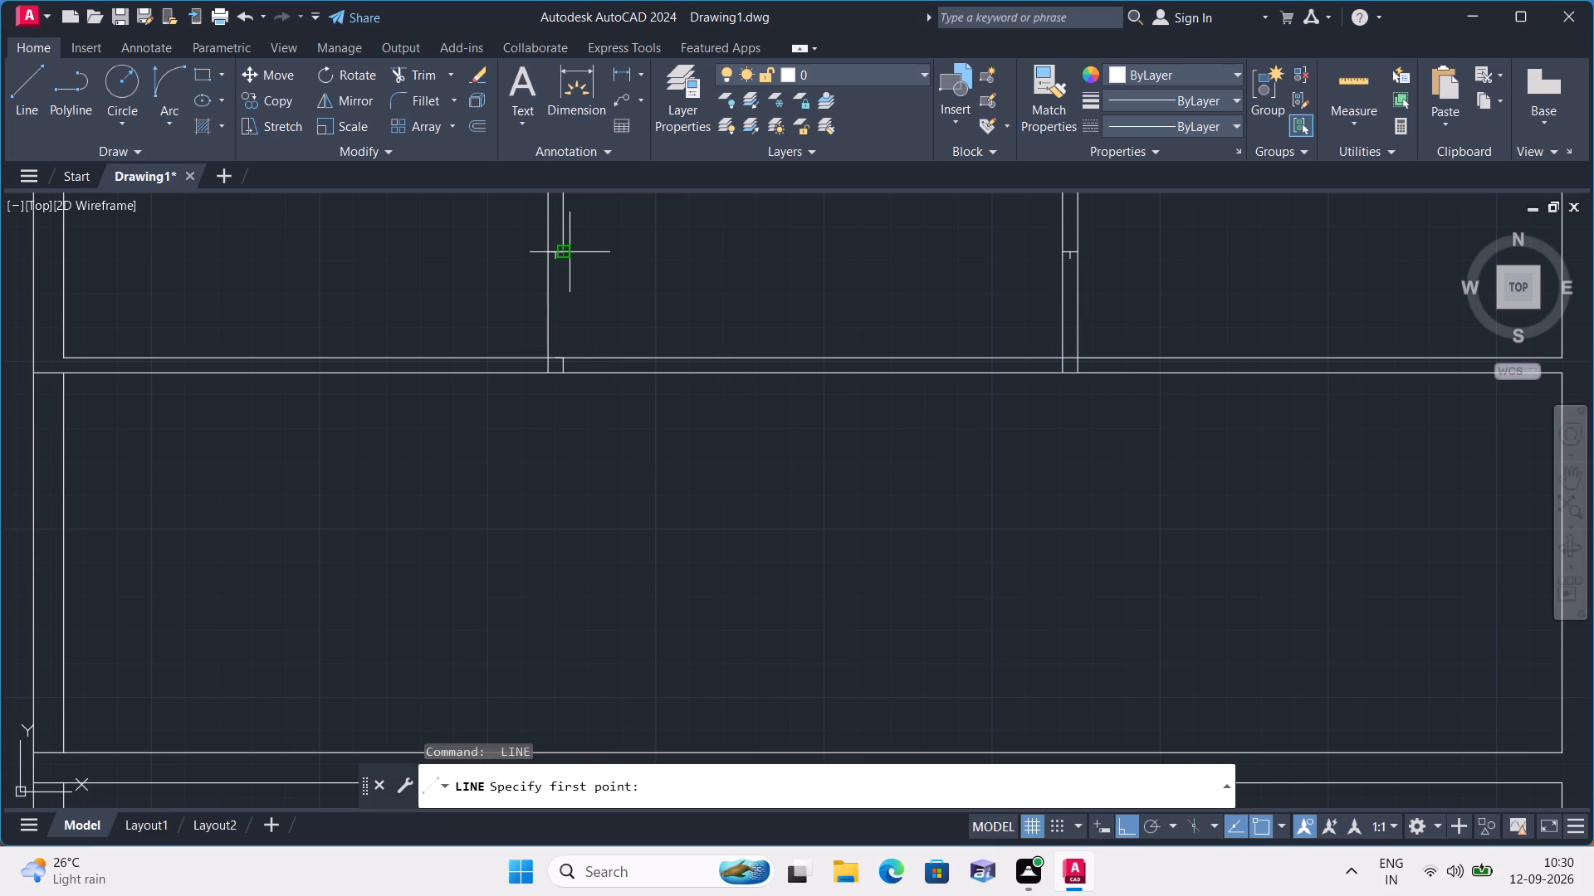
{"action": "left_click", "coordinate": [566, 251]}
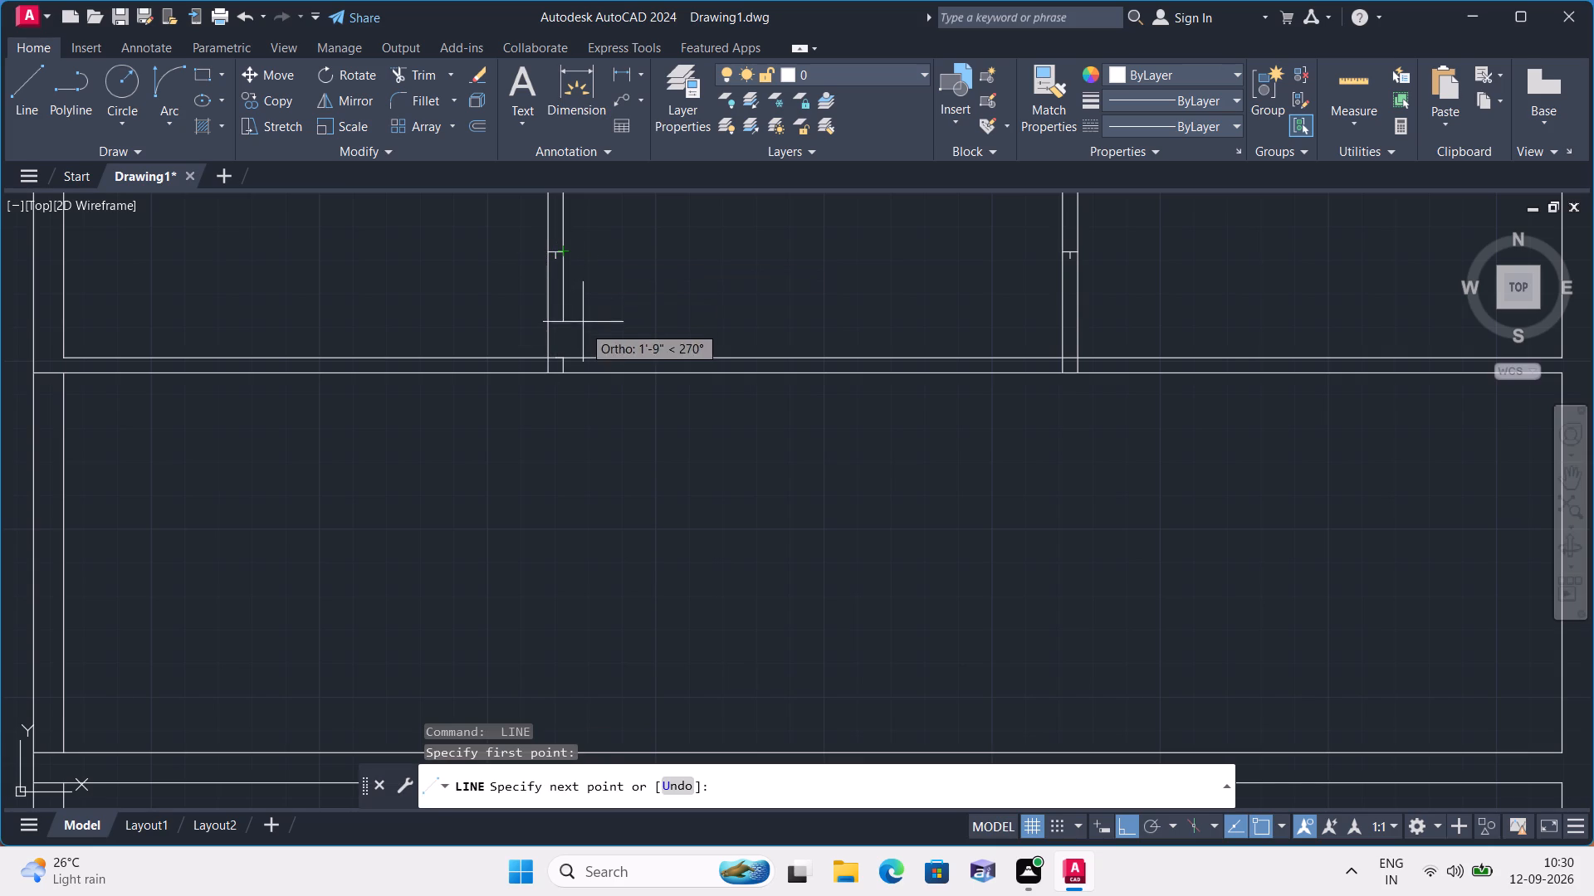
{"action": "left_click", "coordinate": [564, 368]}
{"action": "key", "text": "space"}
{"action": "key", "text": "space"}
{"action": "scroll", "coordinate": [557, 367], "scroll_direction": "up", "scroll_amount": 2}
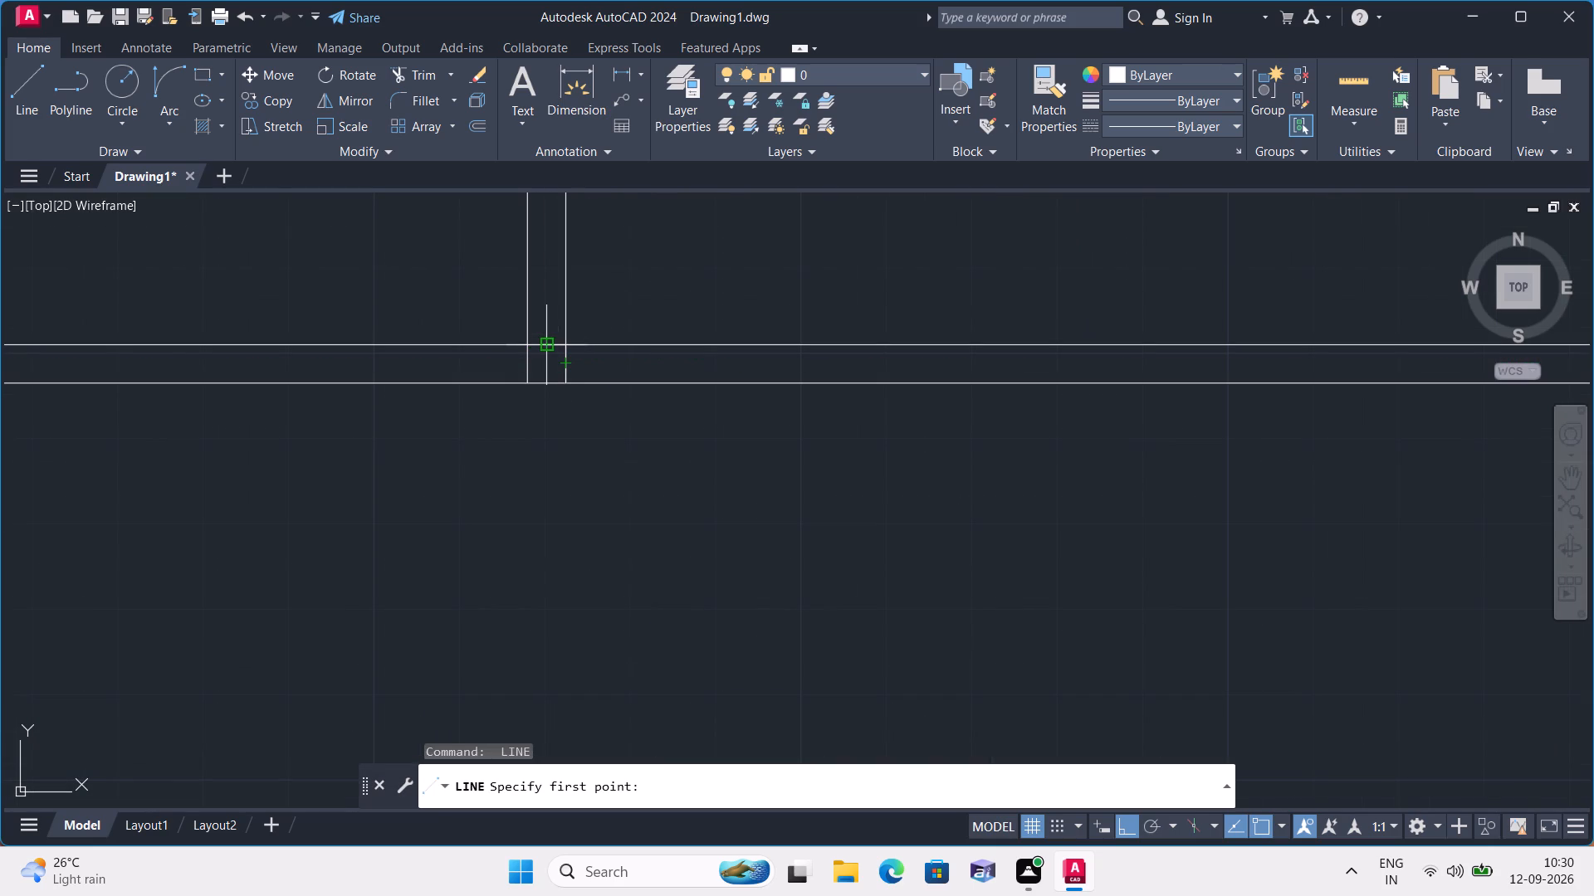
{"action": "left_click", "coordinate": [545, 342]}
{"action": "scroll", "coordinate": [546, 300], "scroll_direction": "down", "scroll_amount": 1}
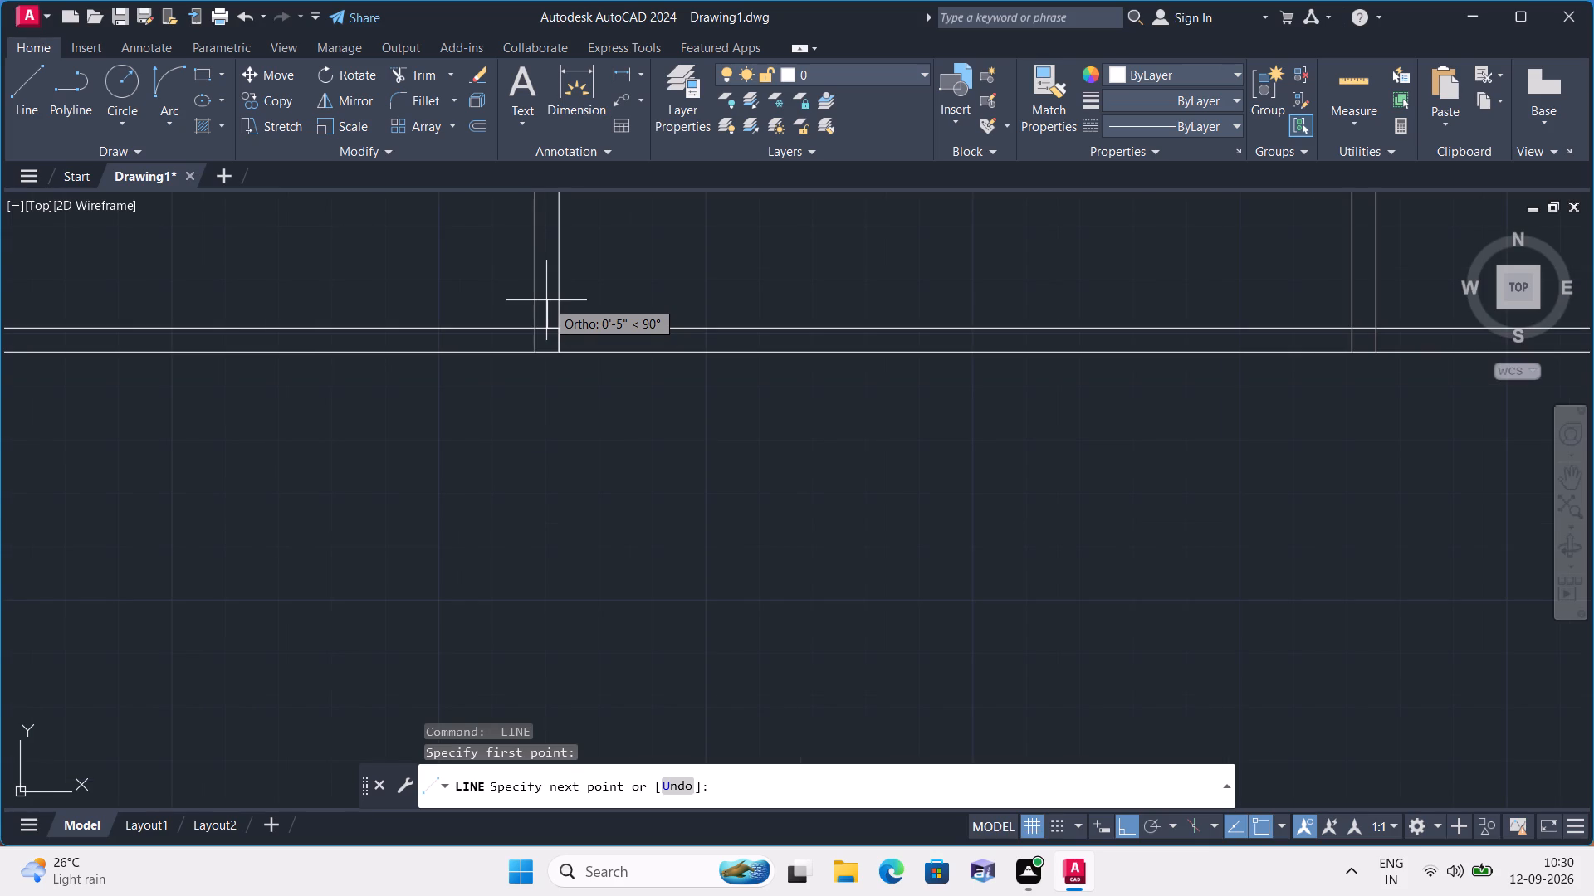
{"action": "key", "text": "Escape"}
Draw a line 6" up the left partition's inner face from the horizontal wall's upper edge, continuing across to the opposite face as a jamb.
{"action": "key", "text": "space"}
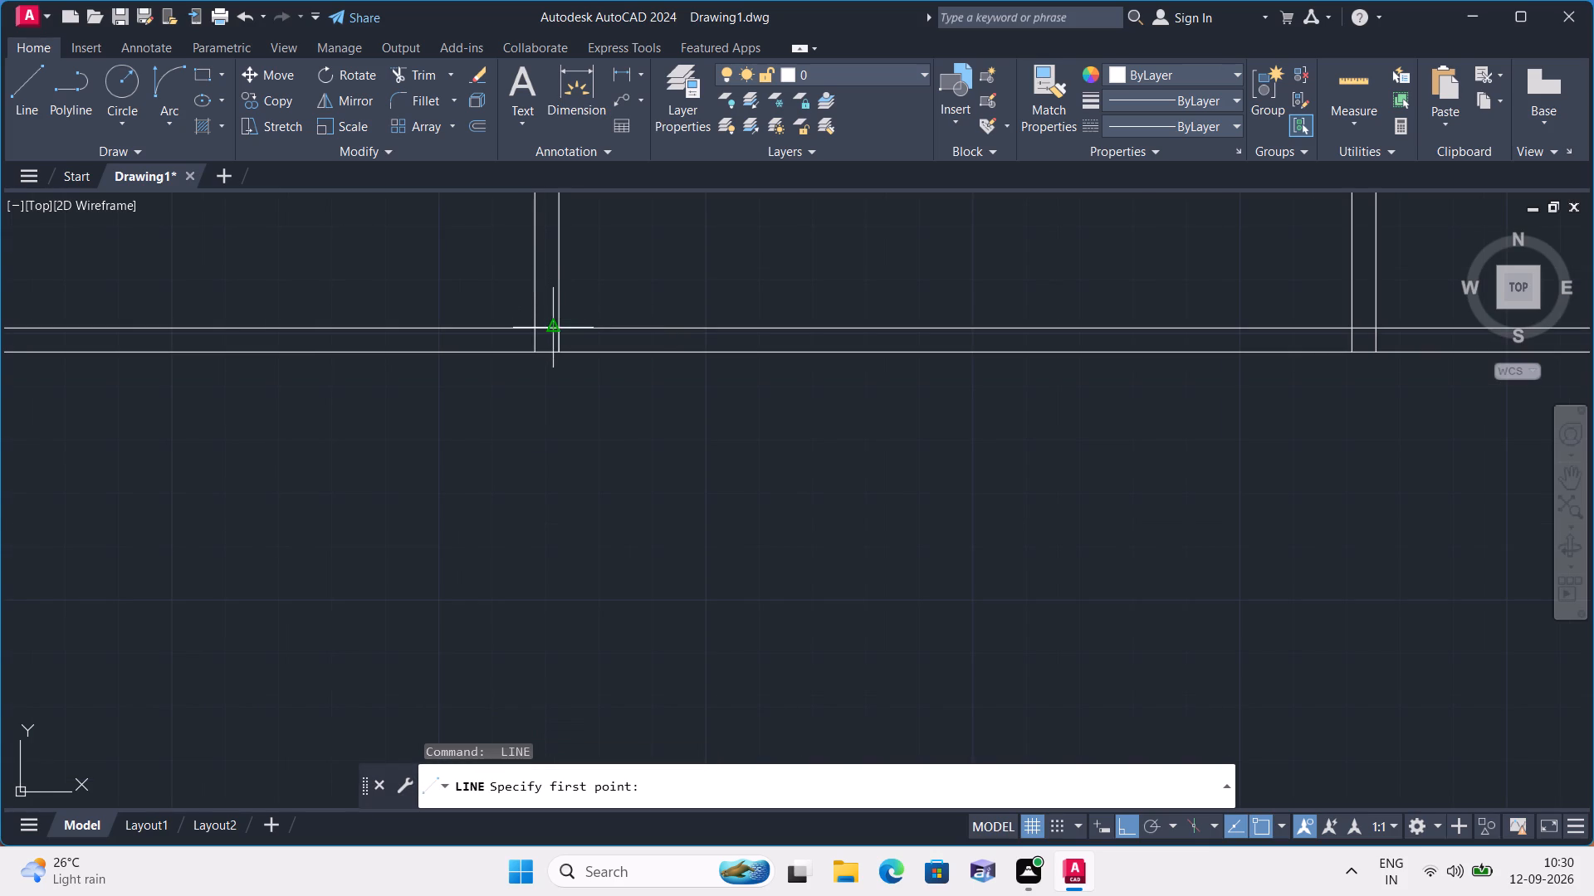
{"action": "left_click", "coordinate": [560, 325]}
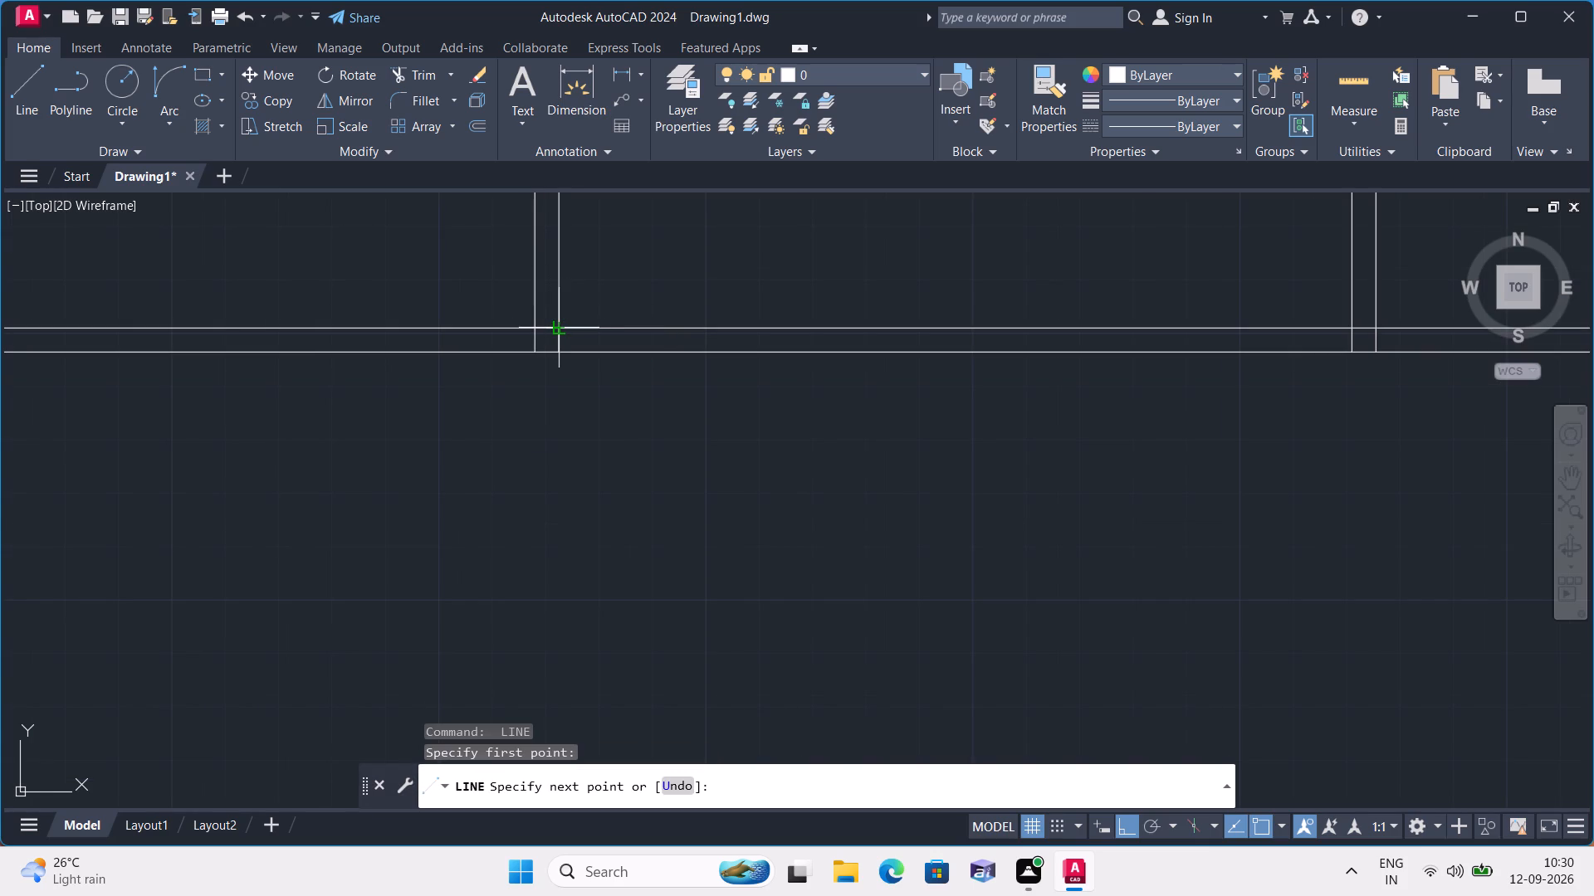
{"action": "scroll", "coordinate": [560, 321], "scroll_direction": "down", "scroll_amount": 1}
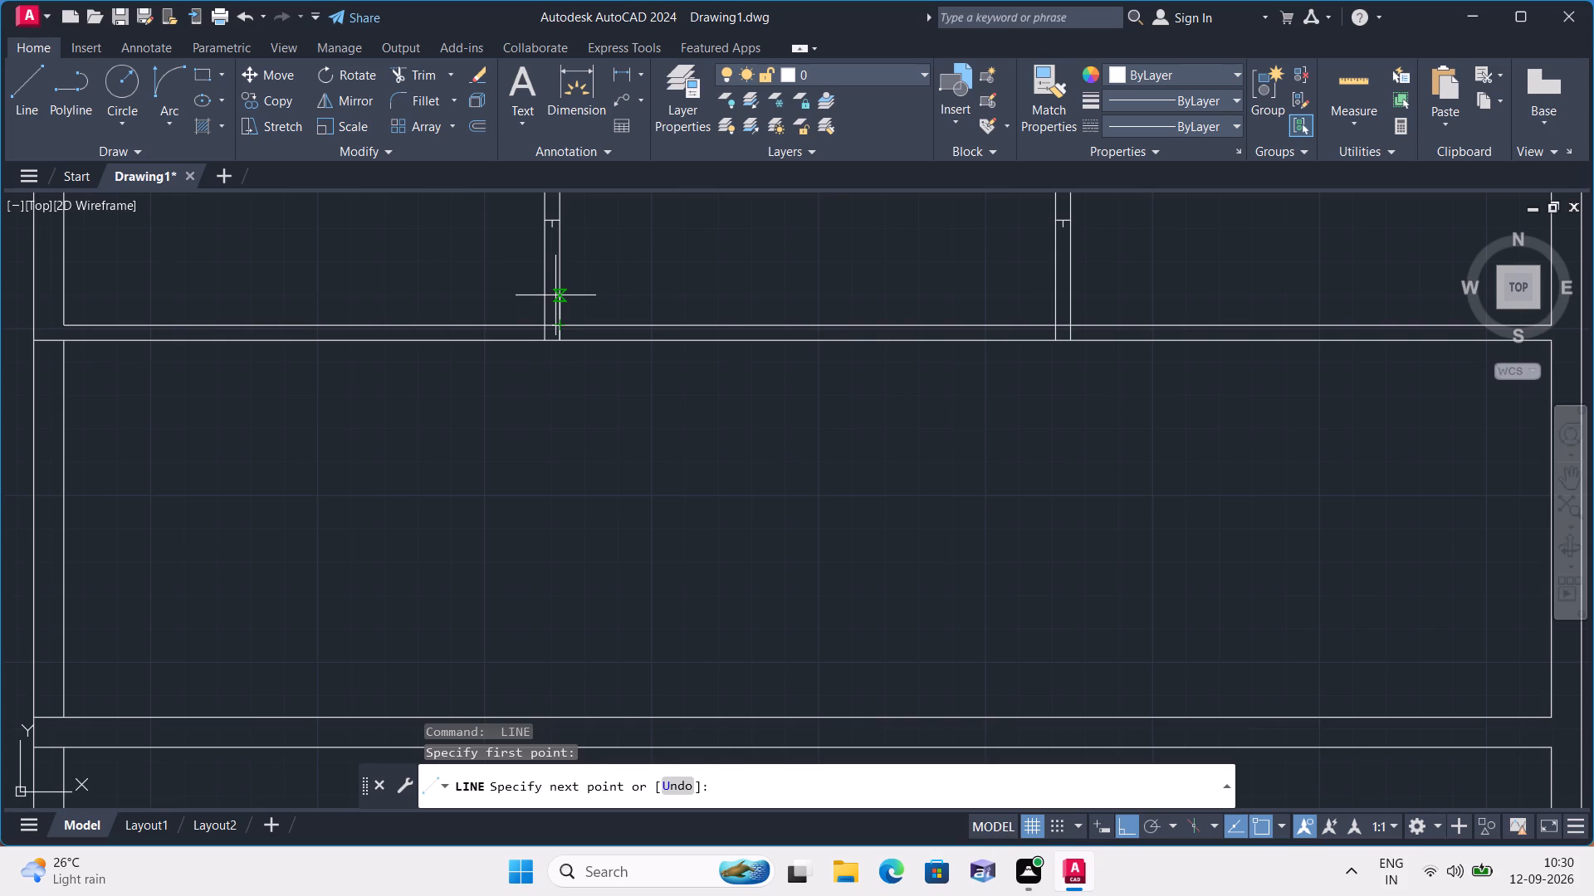
{"action": "scroll", "coordinate": [555, 295], "scroll_direction": "down", "scroll_amount": 1}
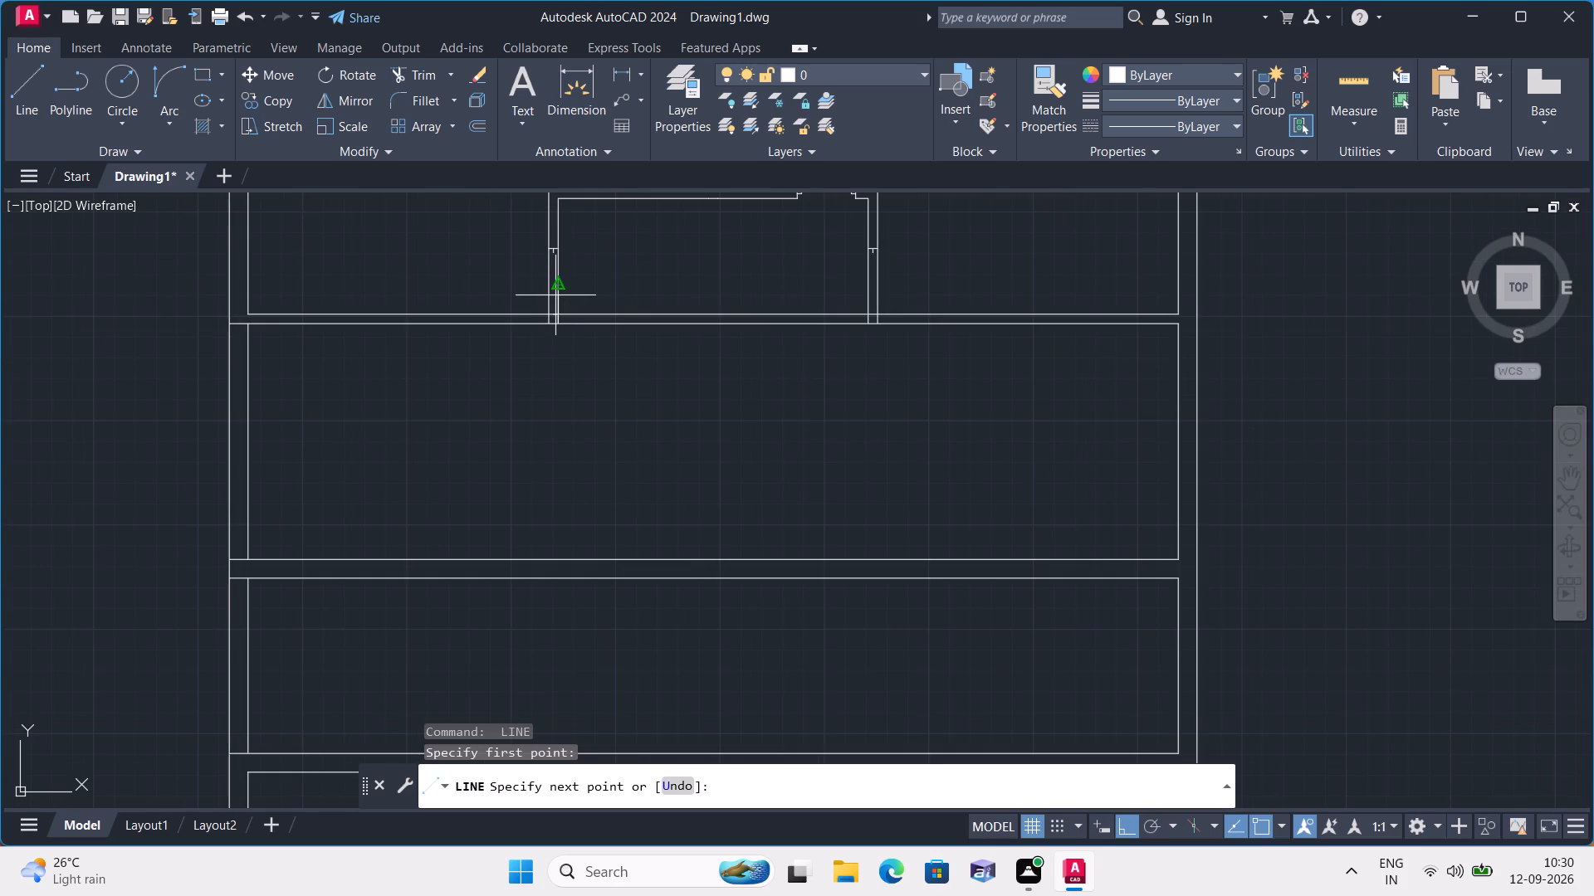
{"action": "middle_click_drag", "start_coordinate": [555, 295], "coordinate": [595, 400]}
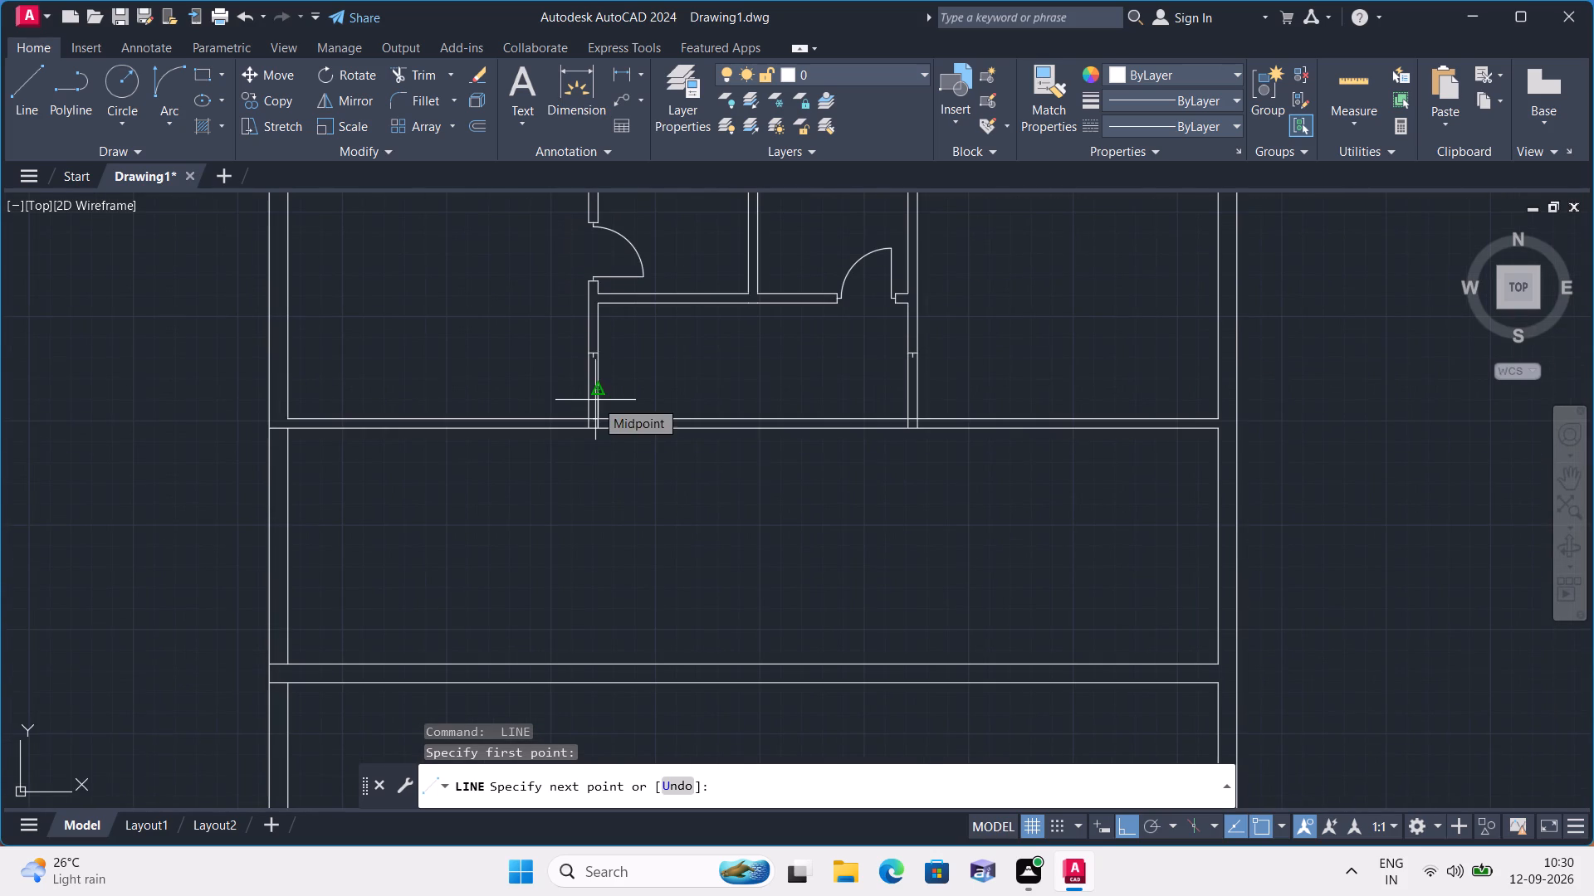
{"action": "scroll", "coordinate": [595, 400], "scroll_direction": "up", "scroll_amount": 1}
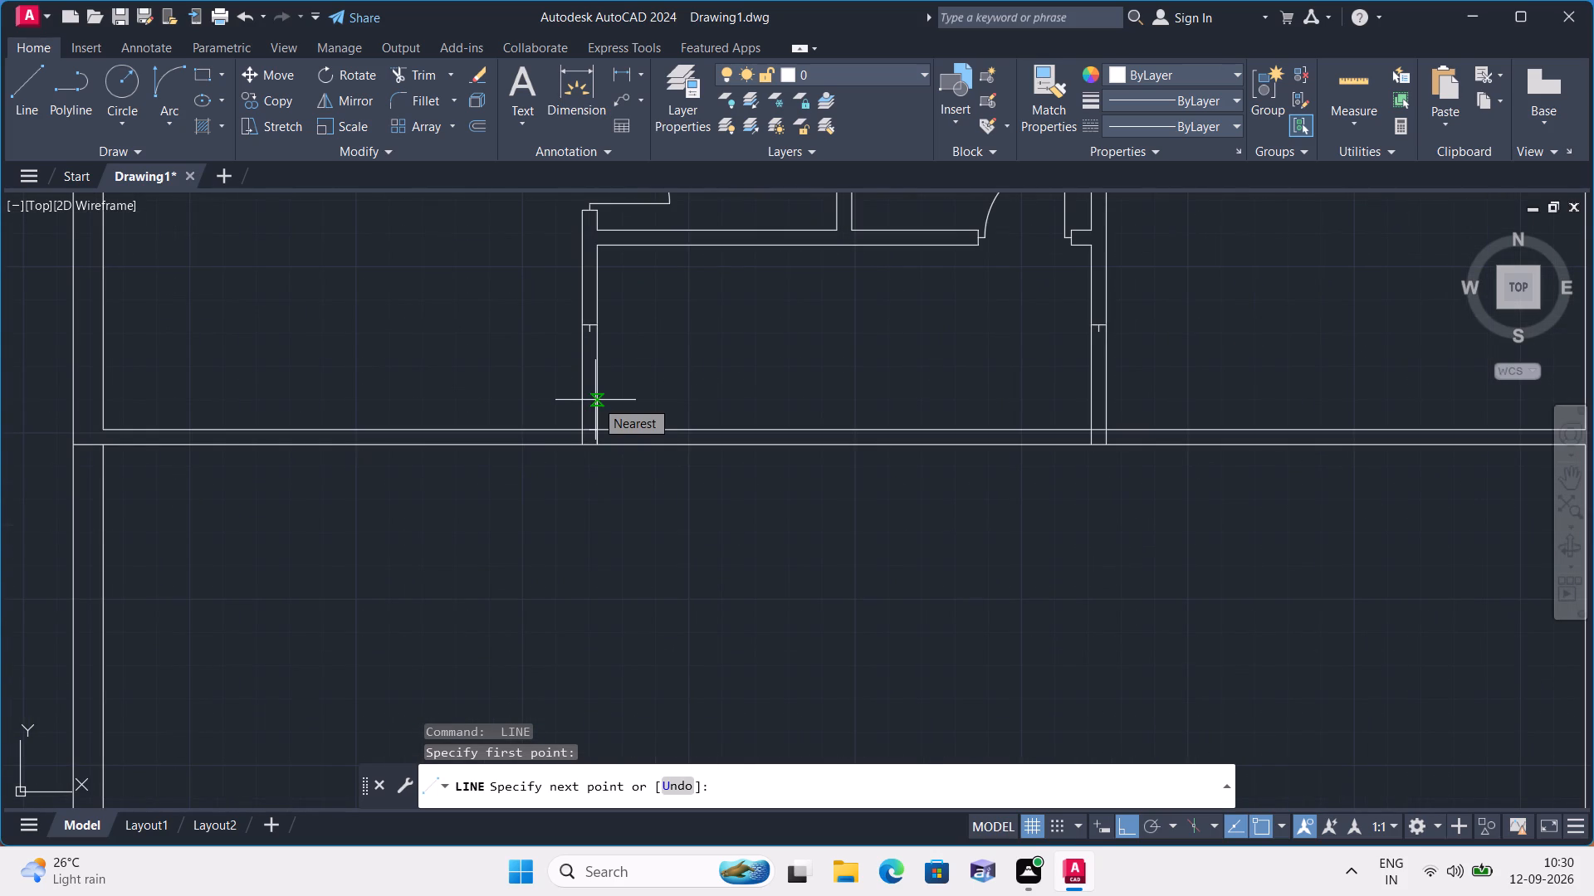
{"action": "type", "text": "6\""}
{"action": "key", "text": "space"}
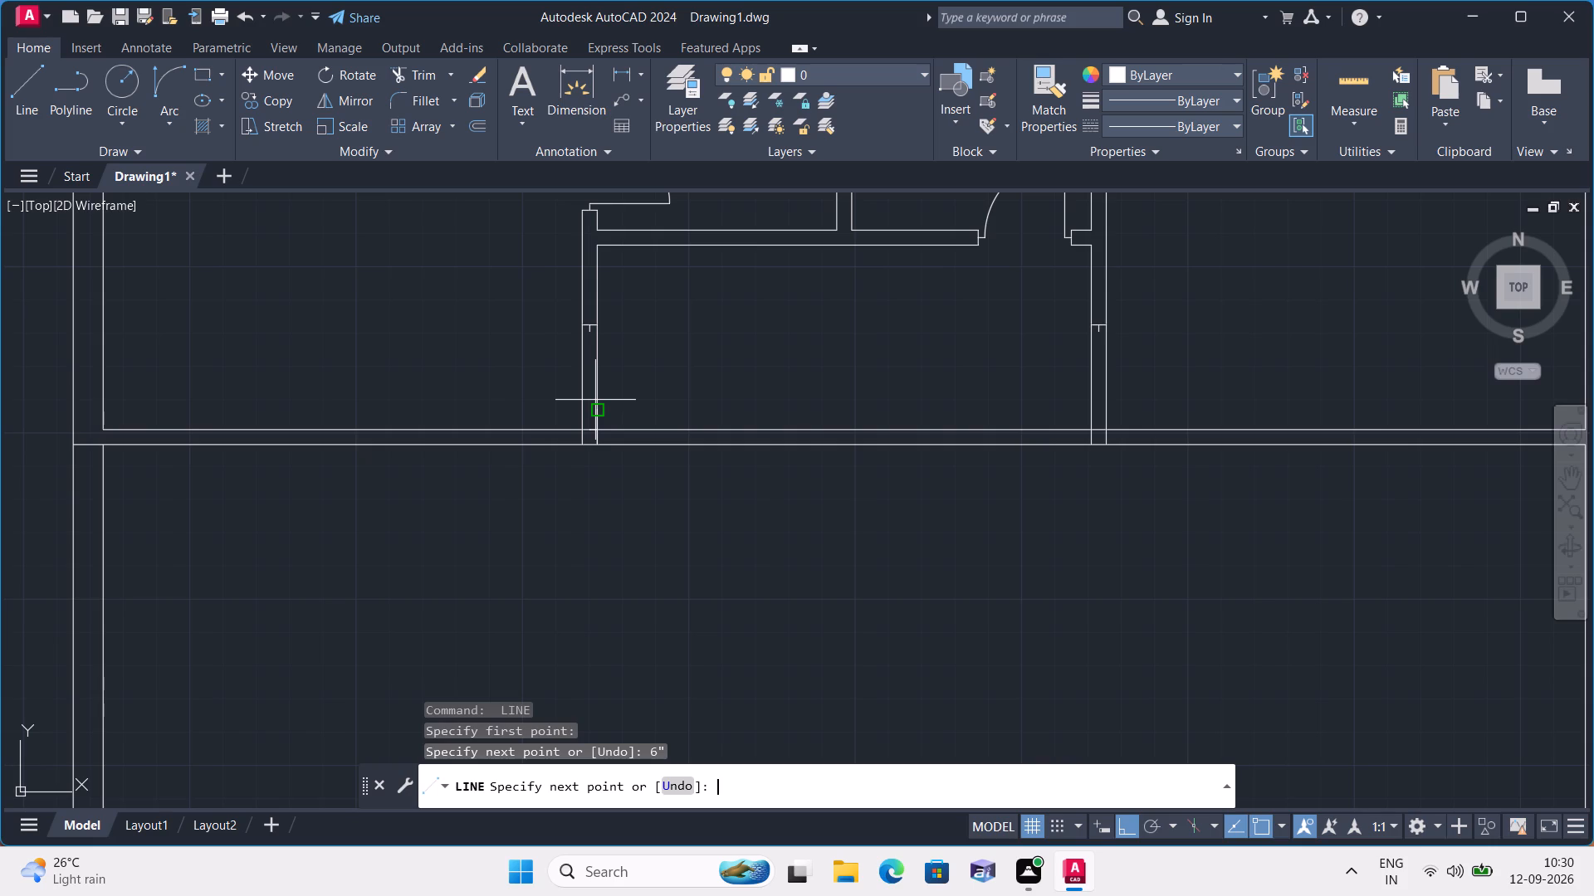
{"action": "scroll", "coordinate": [585, 397], "scroll_direction": "up", "scroll_amount": 2}
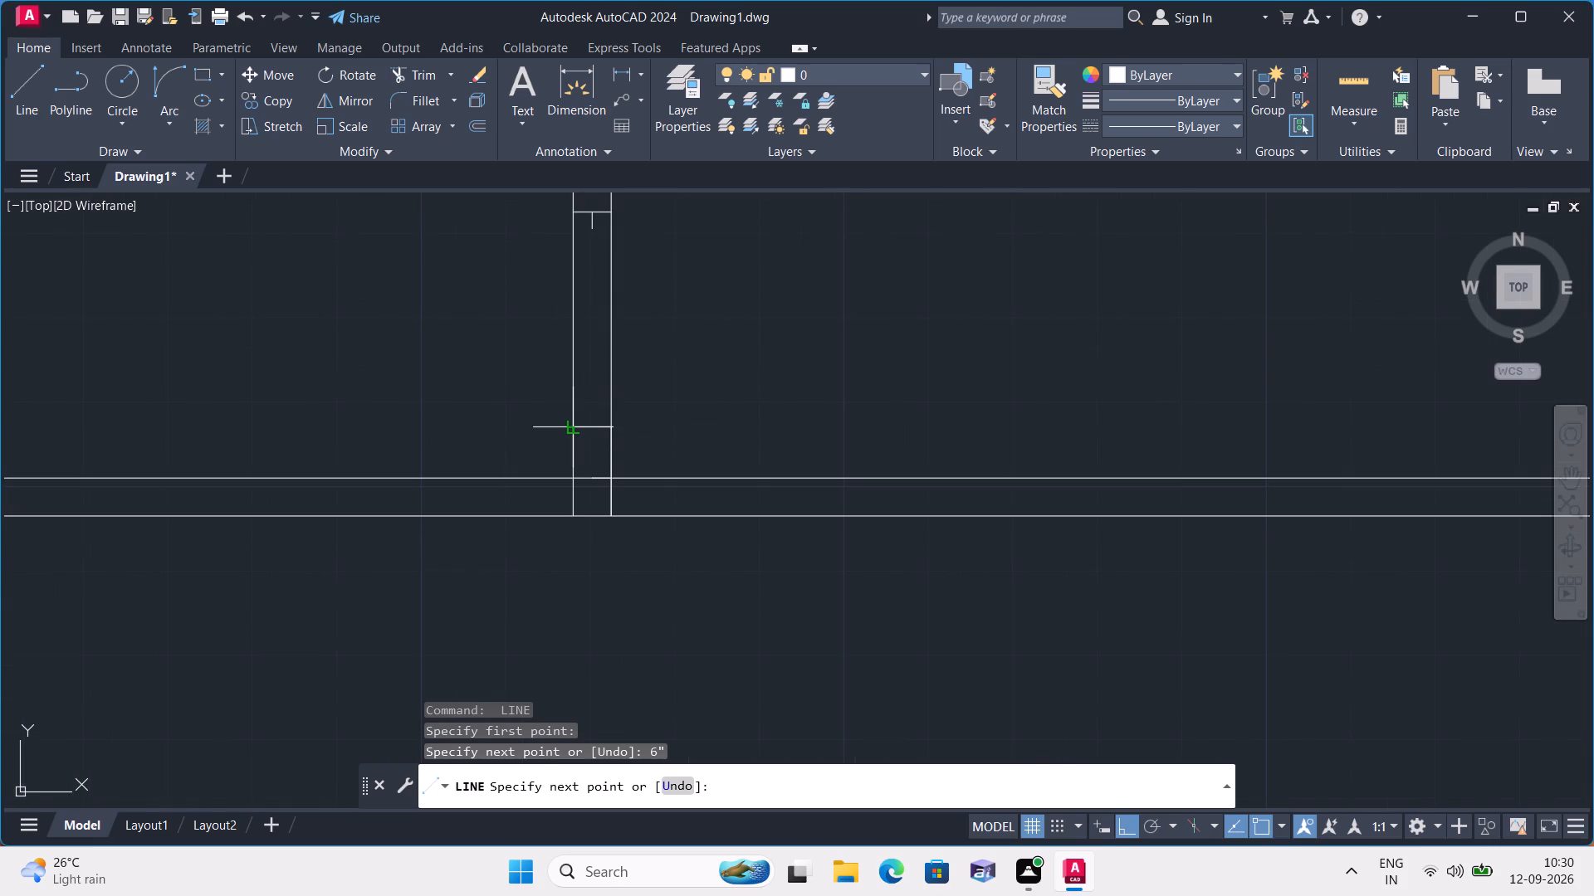
{"action": "left_click", "coordinate": [575, 428]}
{"action": "key", "text": "space"}
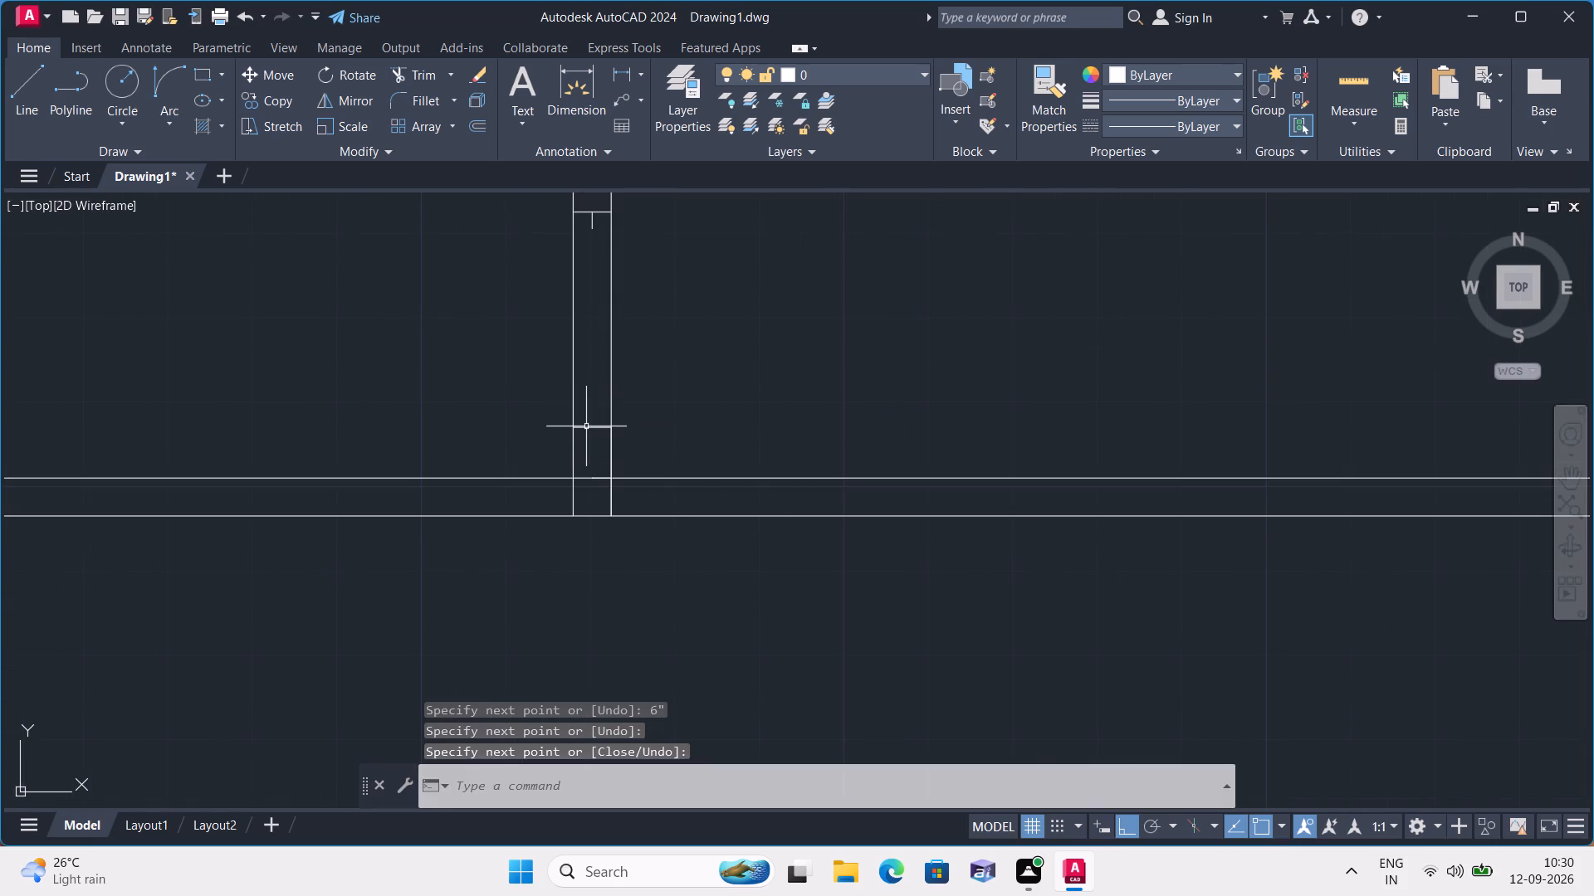
Draw a 2" stub line upward from the midpoint of the left partition's new jamb line.
{"action": "key", "text": "space"}
{"action": "left_click", "coordinate": [589, 426]}
{"action": "type", "text": "2\""}
{"action": "key", "text": "space"}
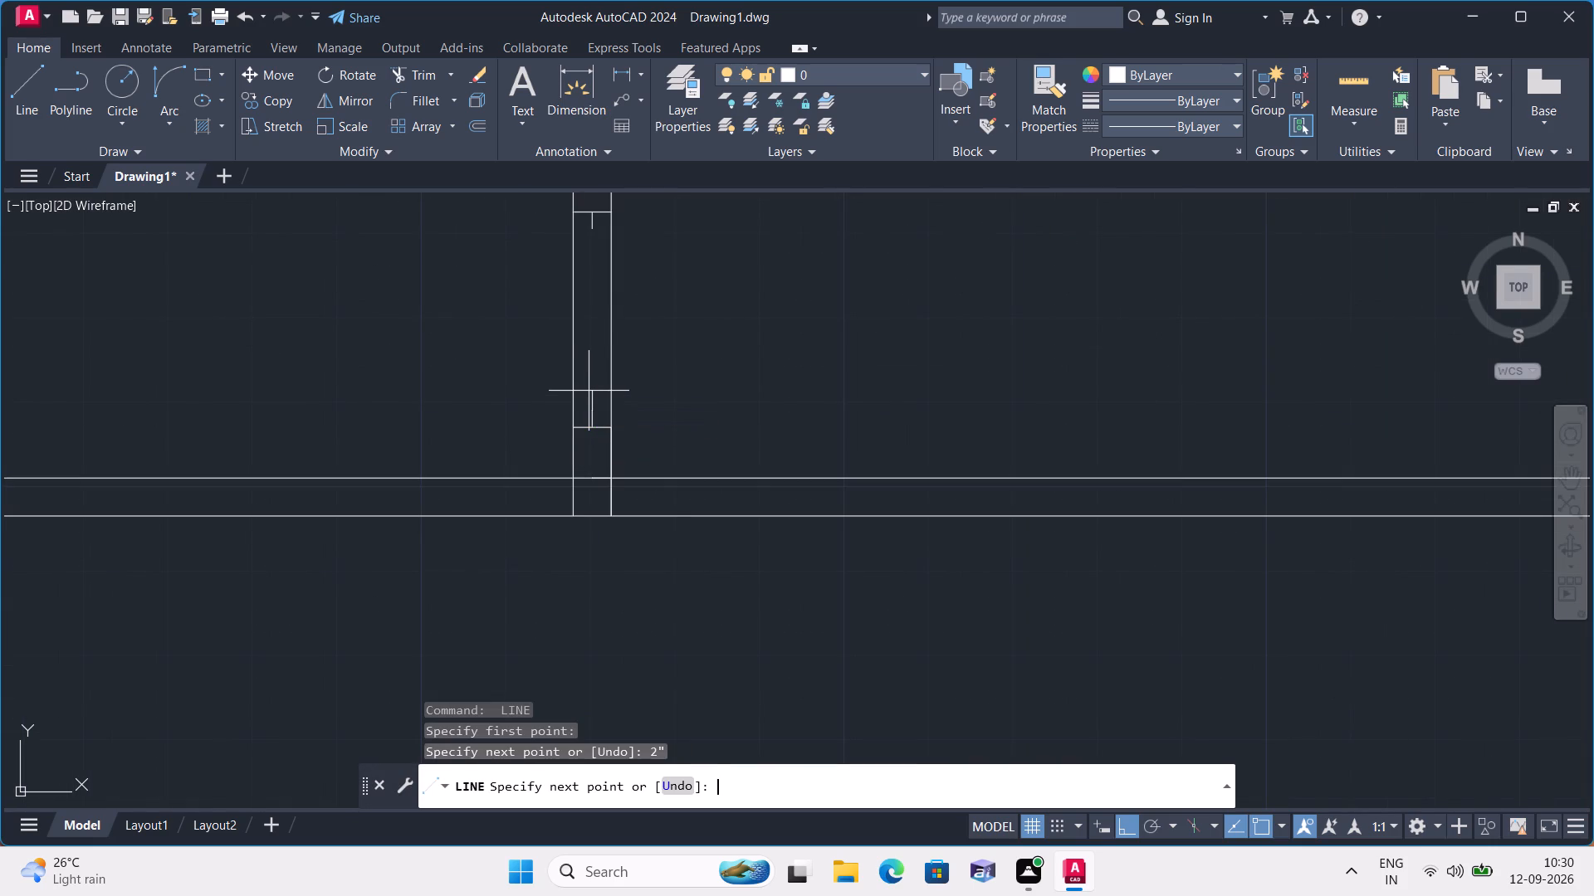
{"action": "key", "text": "Escape"}
Erase the 6" construction line on the left partition's inner face and the horizontal wall's upper-edge segments crossing that partition.
{"action": "left_click", "coordinate": [609, 444]}
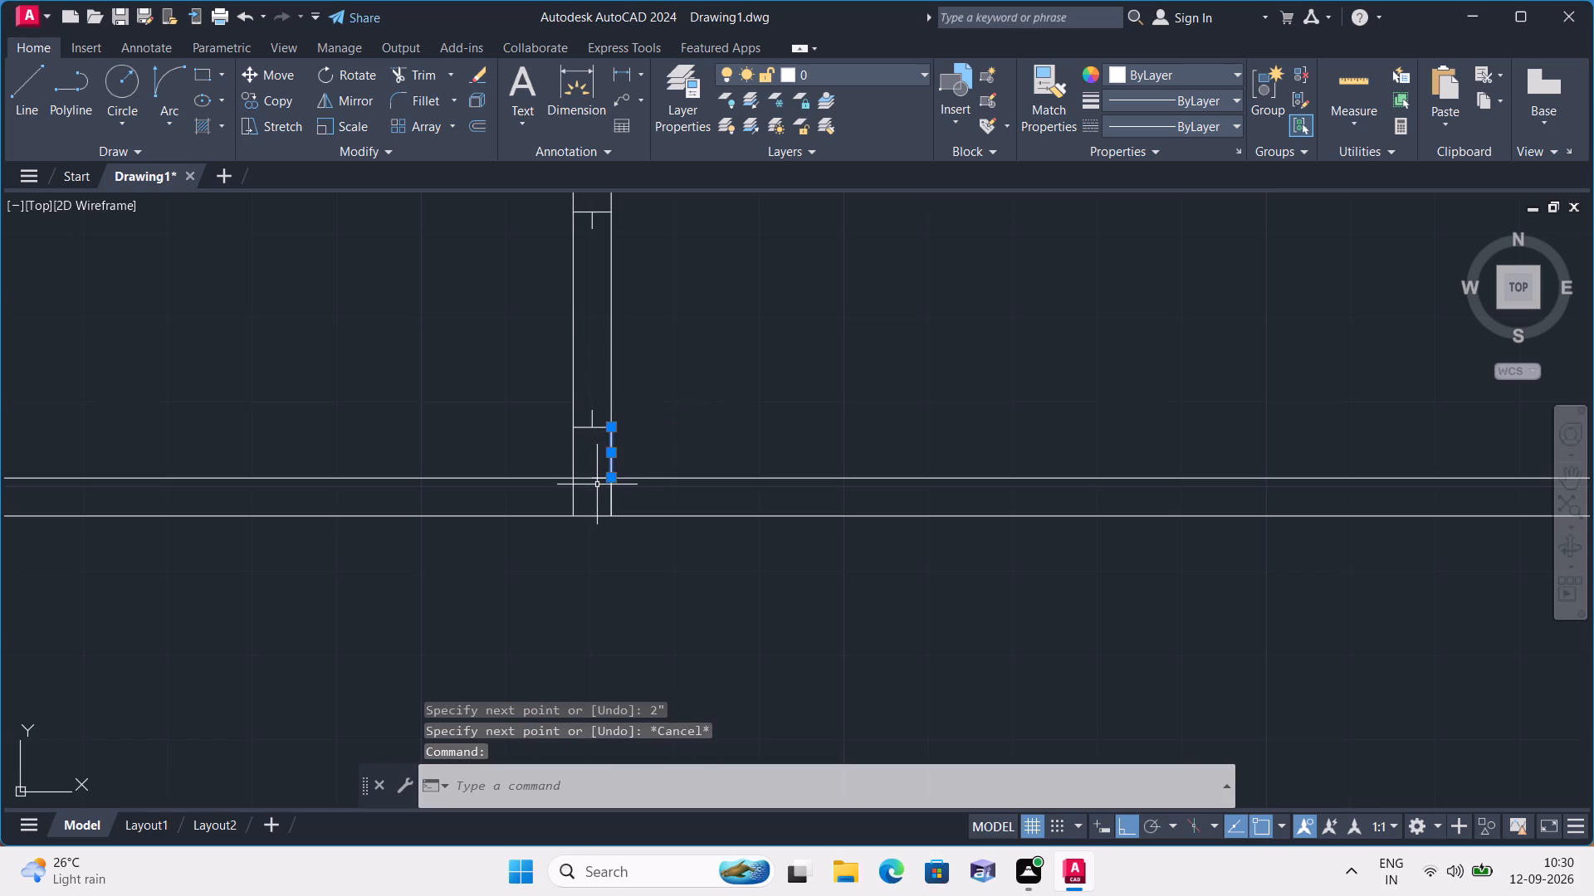
{"action": "key", "text": "Delete"}
{"action": "left_click", "coordinate": [595, 480]}
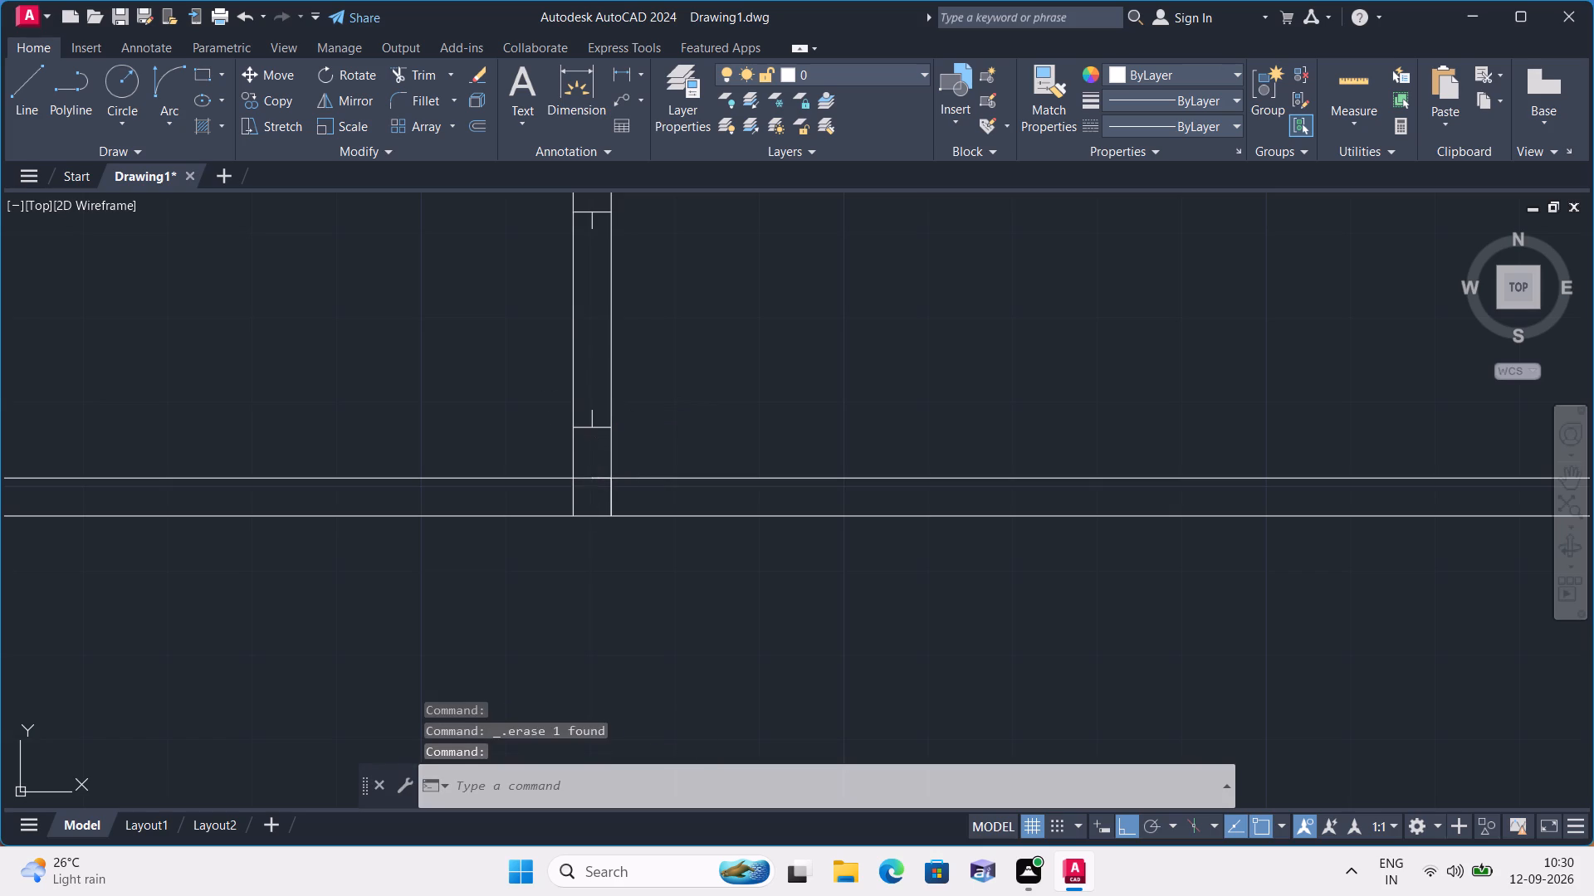
{"action": "key", "text": "Delete"}
{"action": "left_click", "coordinate": [591, 477]}
{"action": "key", "text": "Delete"}
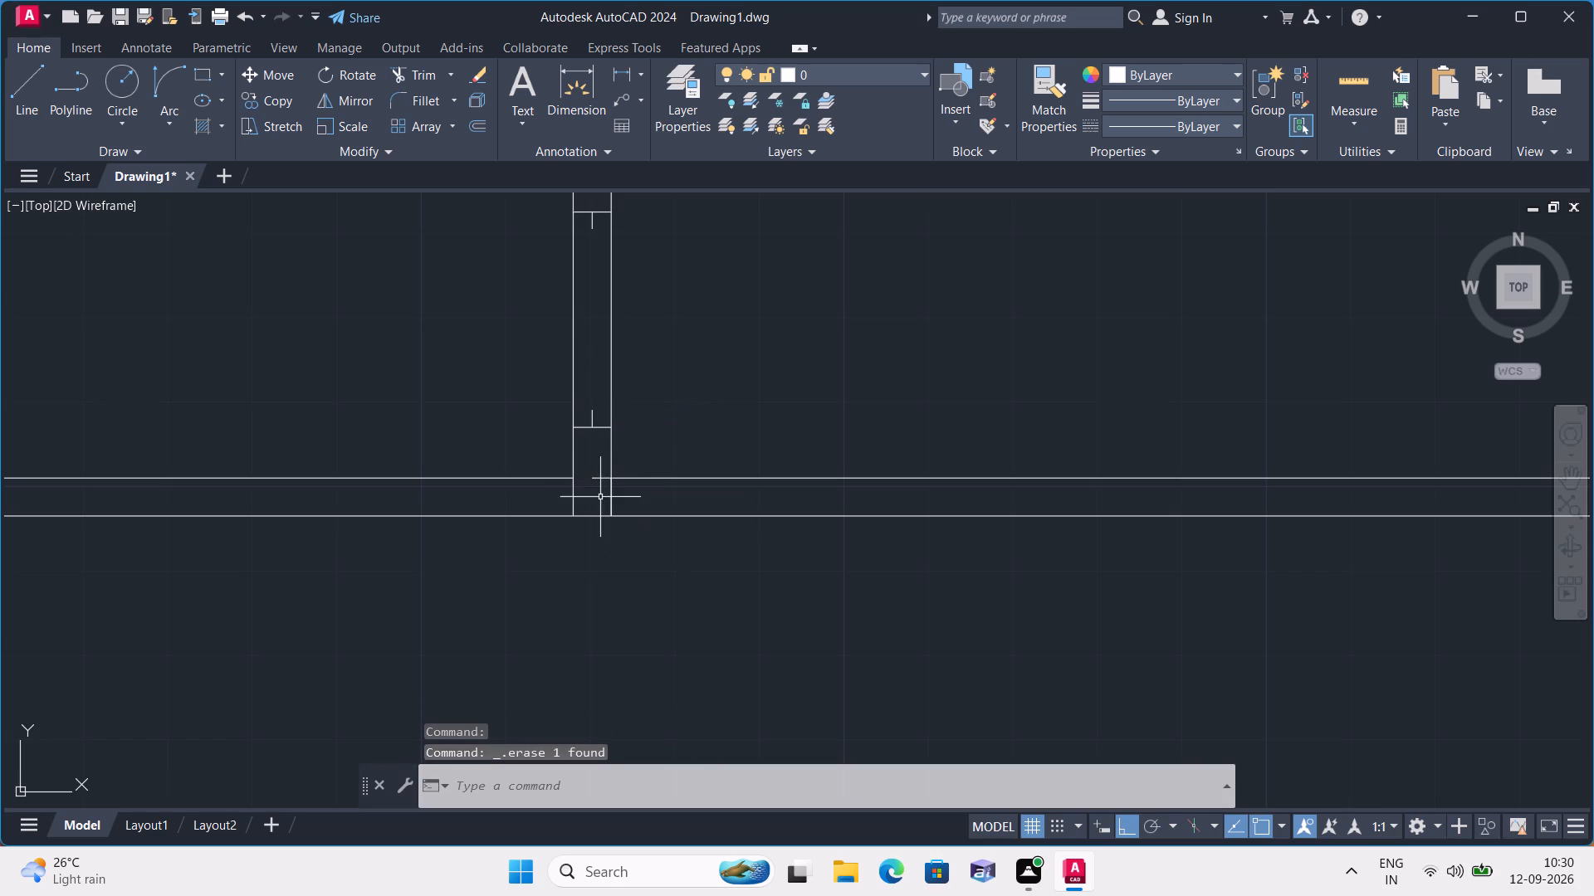
{"action": "left_click", "coordinate": [602, 475]}
{"action": "key", "text": "Delete"}
{"action": "scroll", "coordinate": [570, 492], "scroll_direction": "up", "scroll_amount": 1}
{"action": "scroll", "coordinate": [579, 437], "scroll_direction": "down", "scroll_amount": 1}
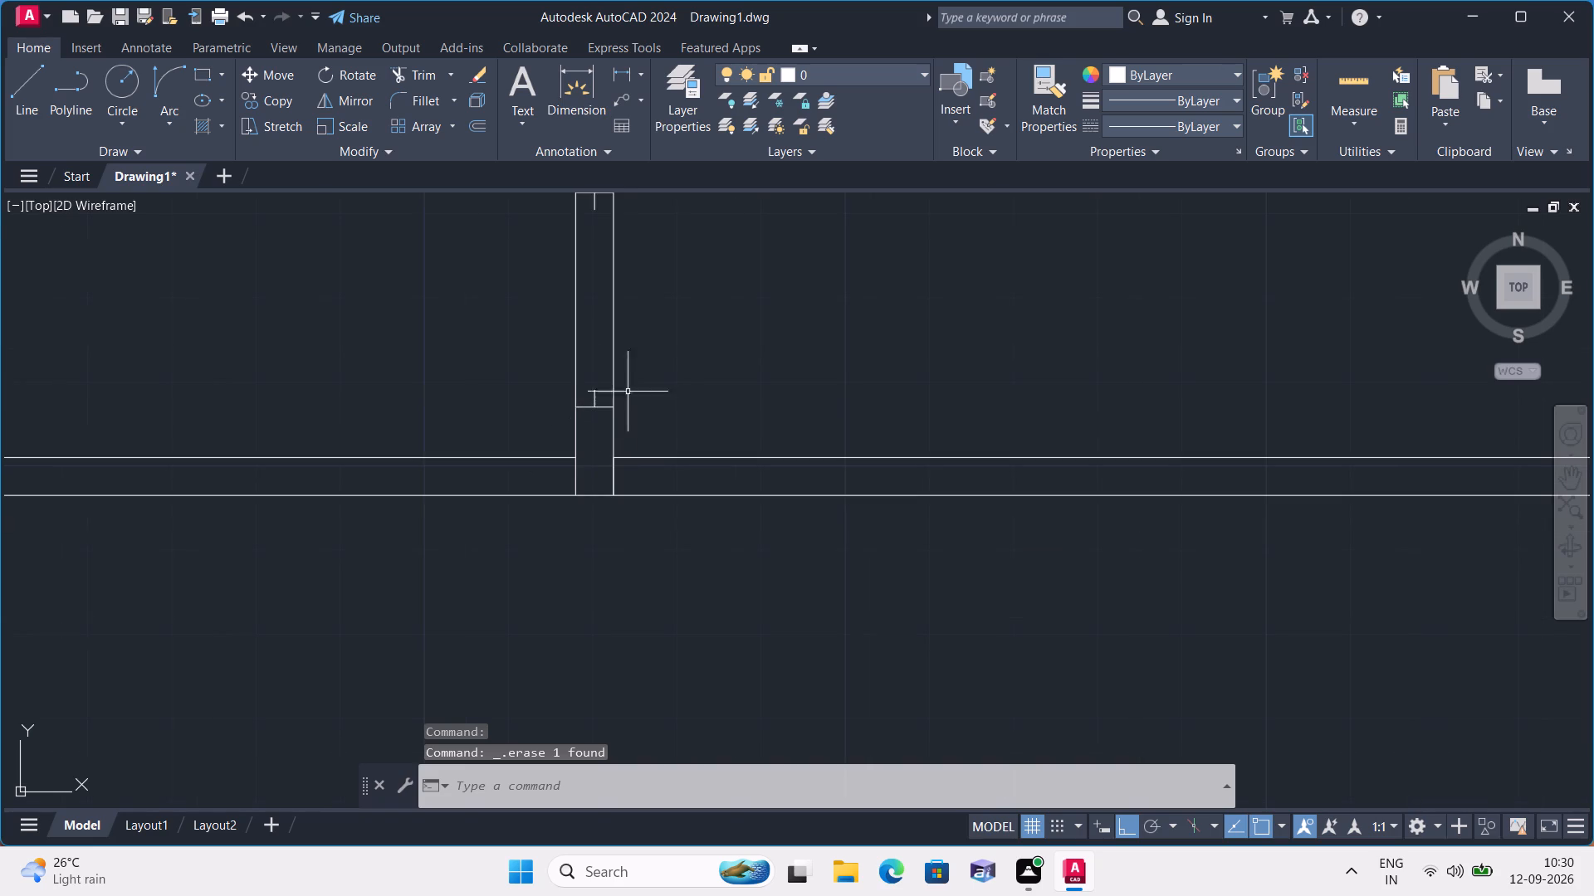
{"action": "key", "text": "Delete"}
{"action": "key", "text": "Delete"}
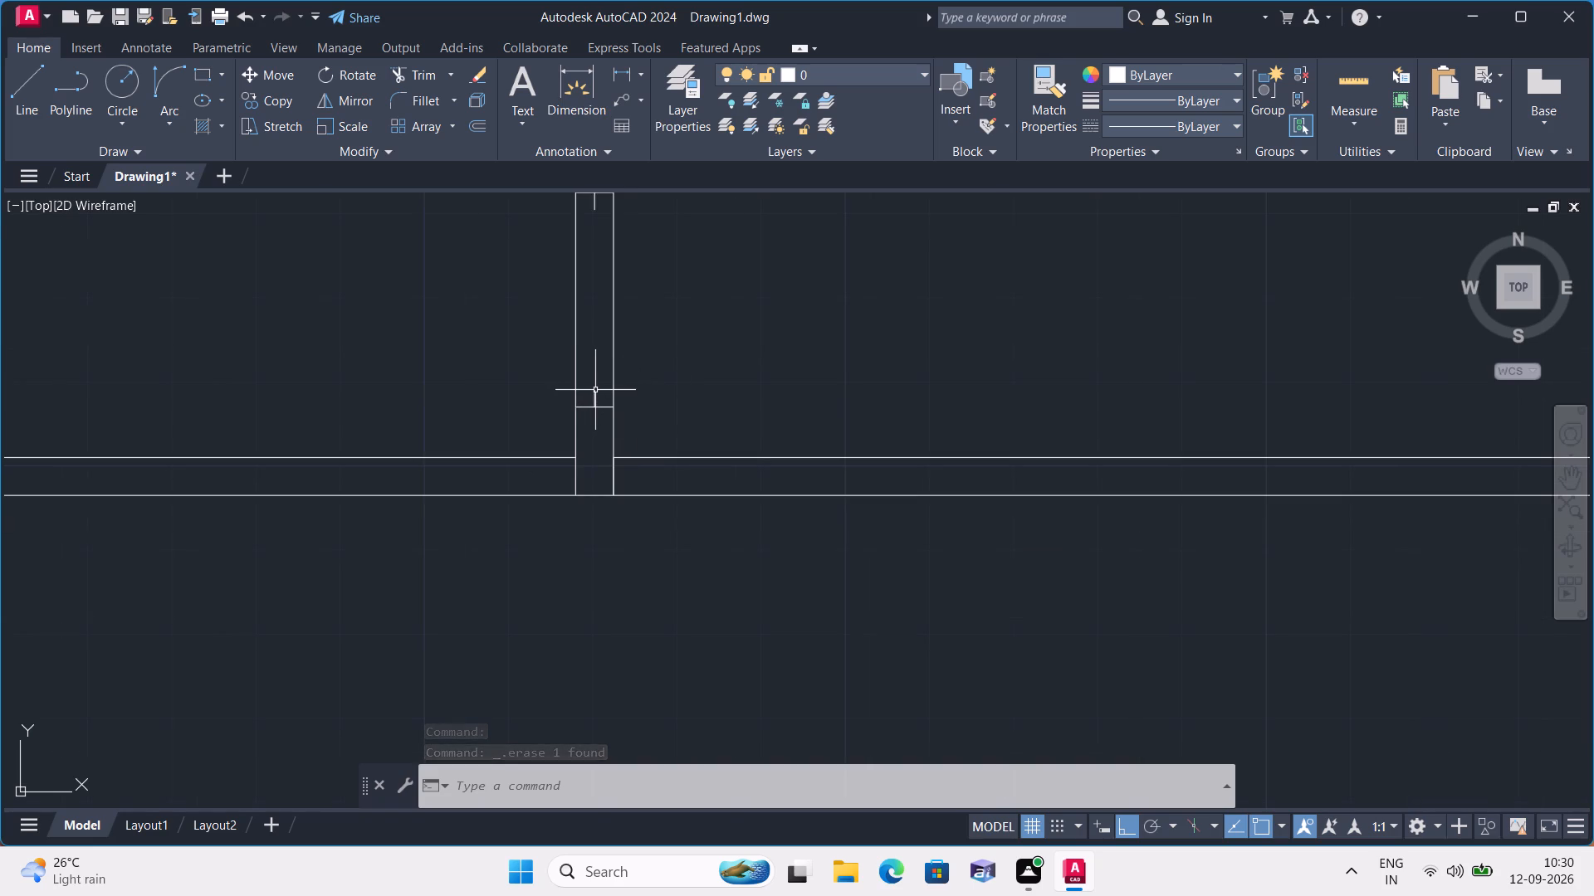
Draw a line 6" up the right partition's inner face from the horizontal wall's upper edge, continuing across to the opposite face as a jamb.
{"action": "scroll", "coordinate": [629, 393], "scroll_direction": "down", "scroll_amount": 3}
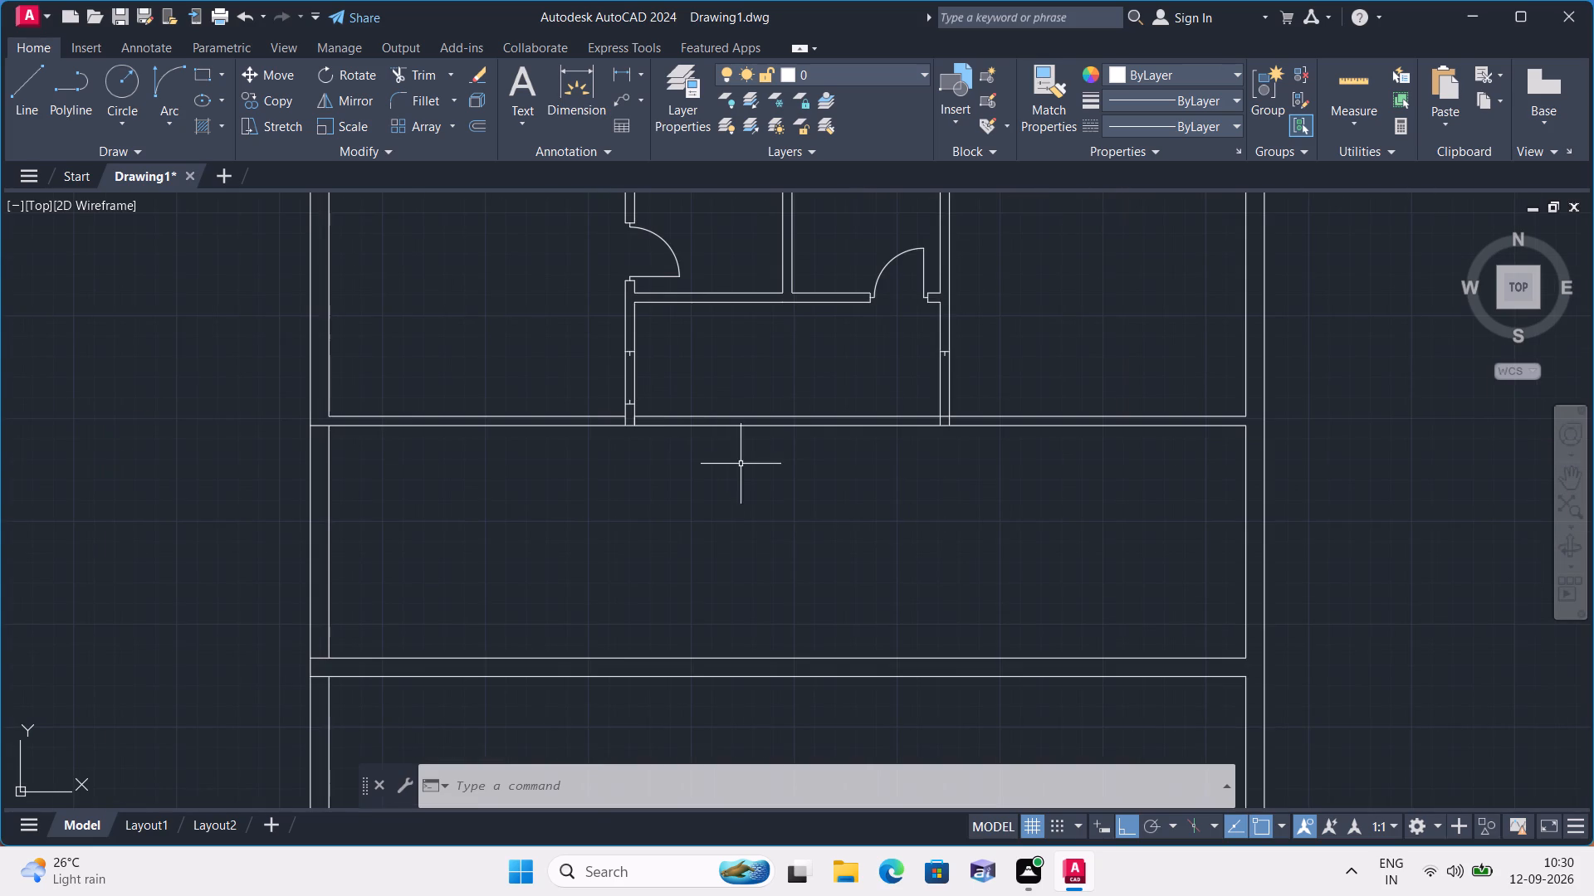
{"action": "middle_click_drag", "start_coordinate": [734, 466], "coordinate": [680, 506]}
{"action": "scroll", "coordinate": [801, 460], "scroll_direction": "up", "scroll_amount": 2}
{"action": "key", "text": "l"}
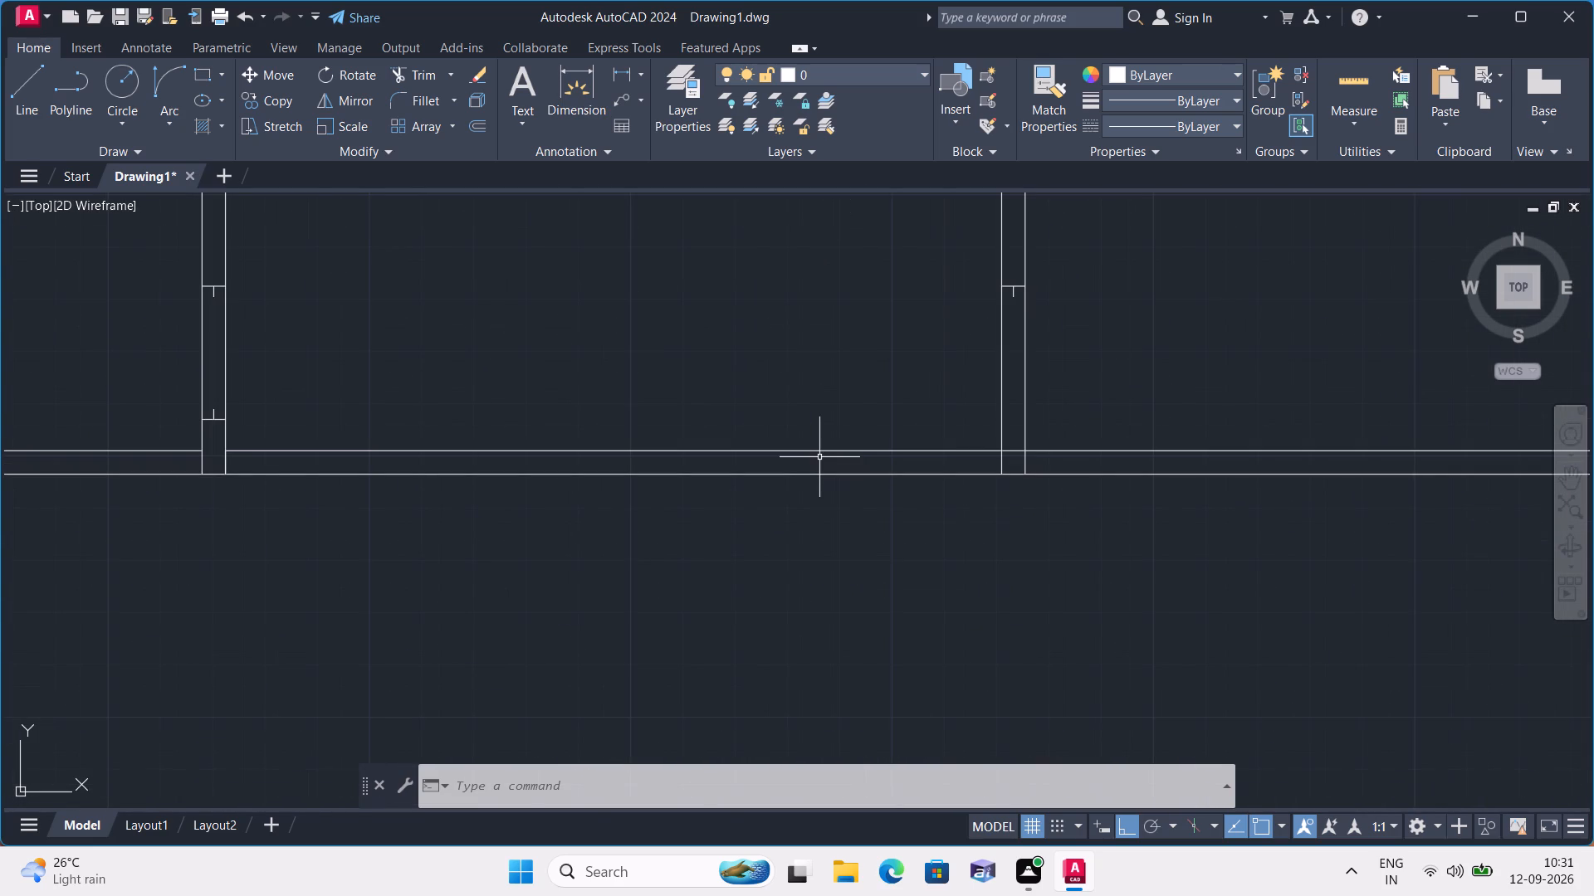
{"action": "key", "text": "space"}
{"action": "left_click", "coordinate": [1003, 450]}
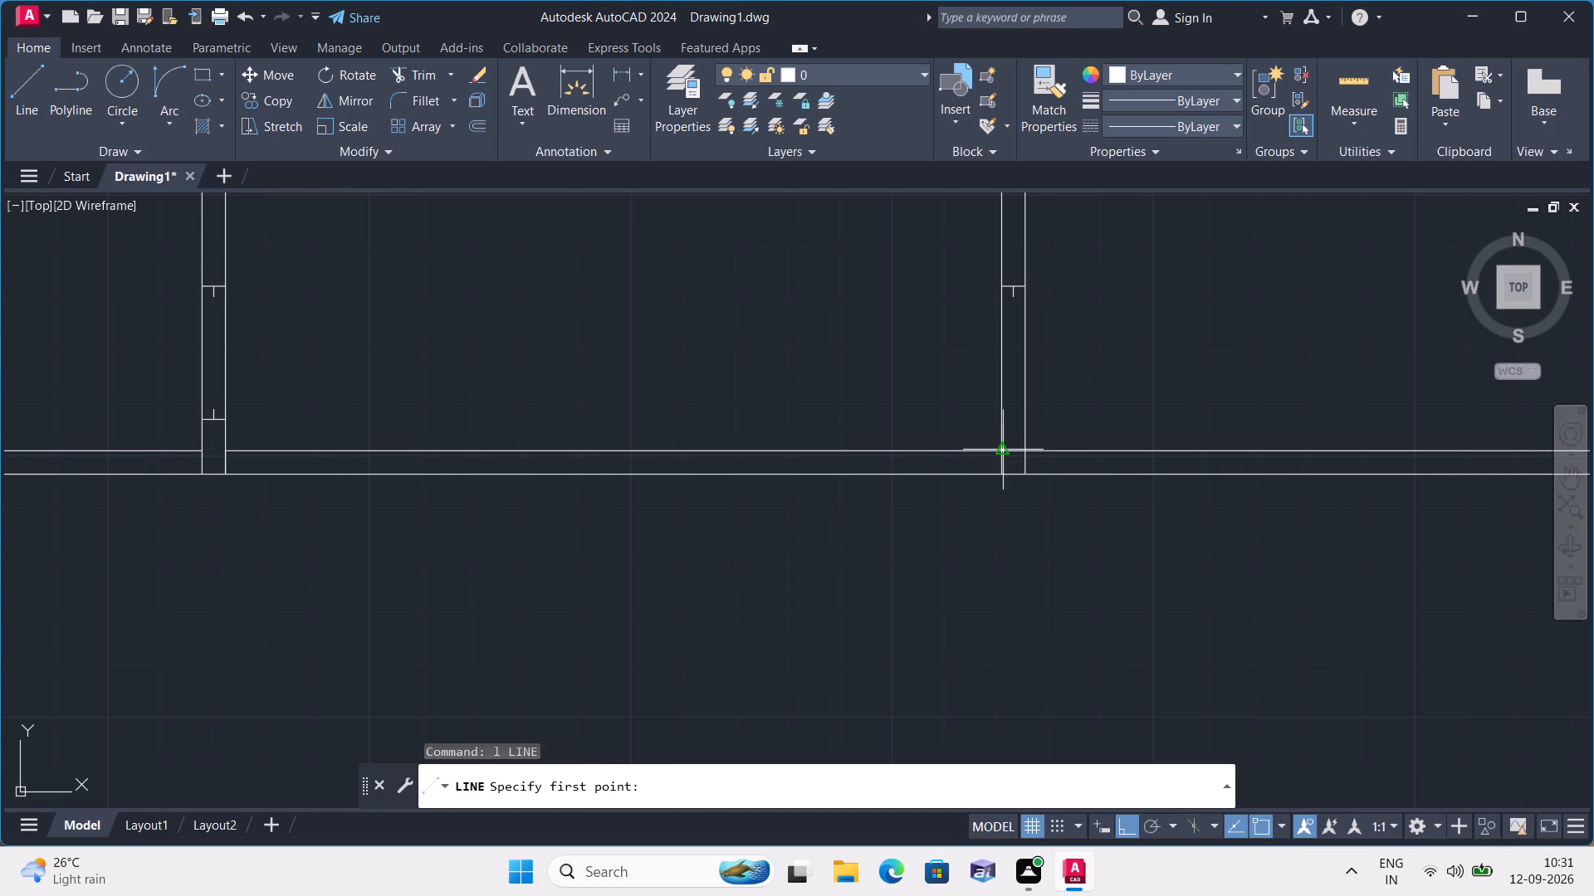
{"action": "key", "text": "6"}
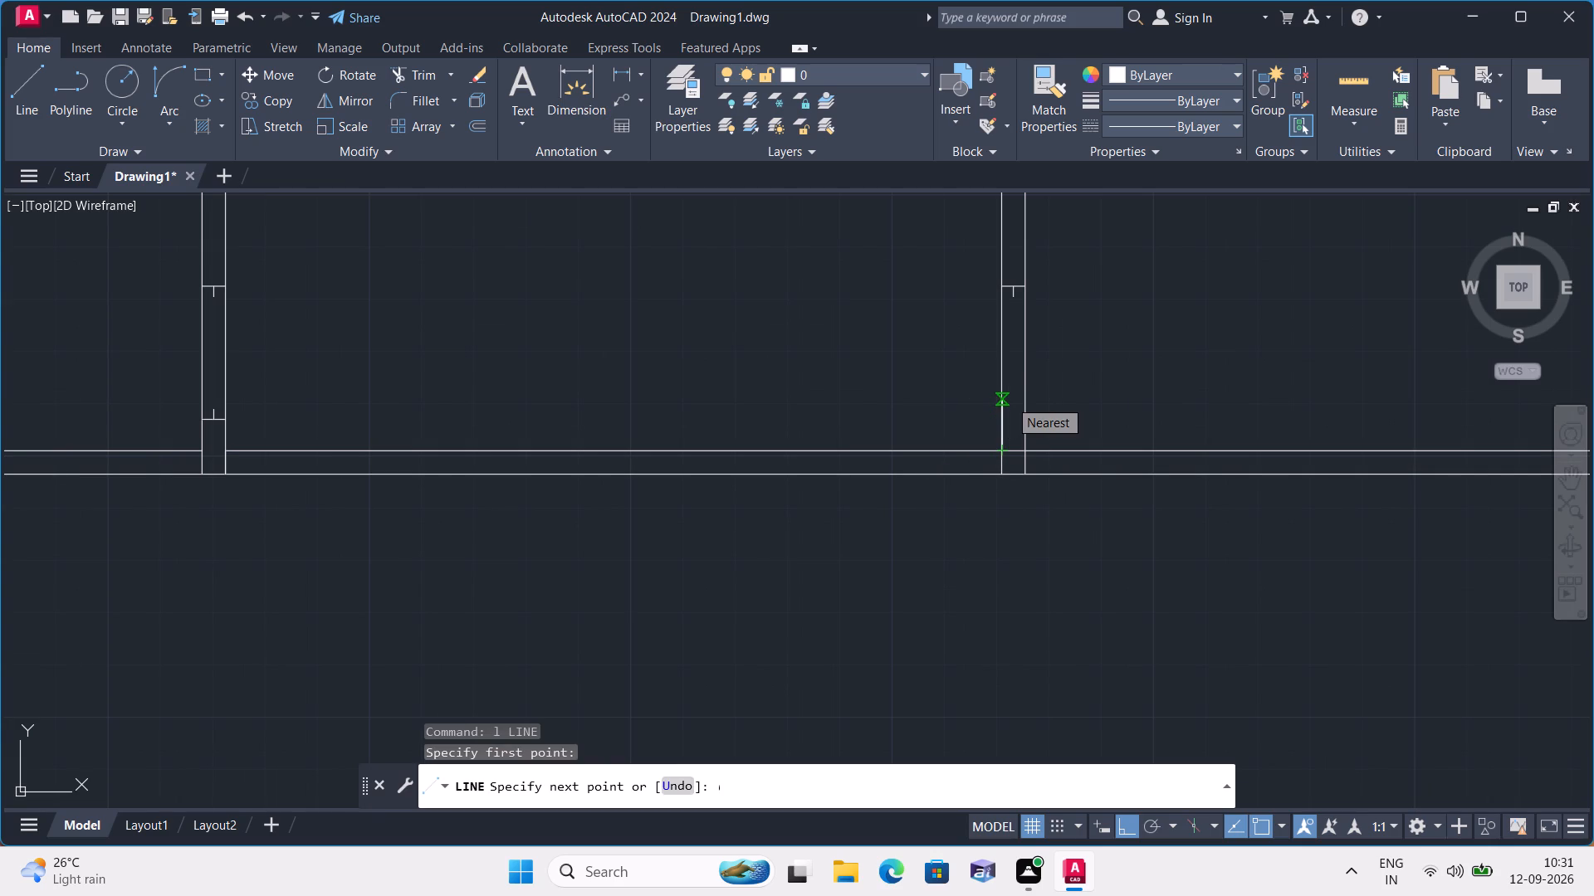
{"action": "key", "text": "shift+quotedbl"}
{"action": "key", "text": "space"}
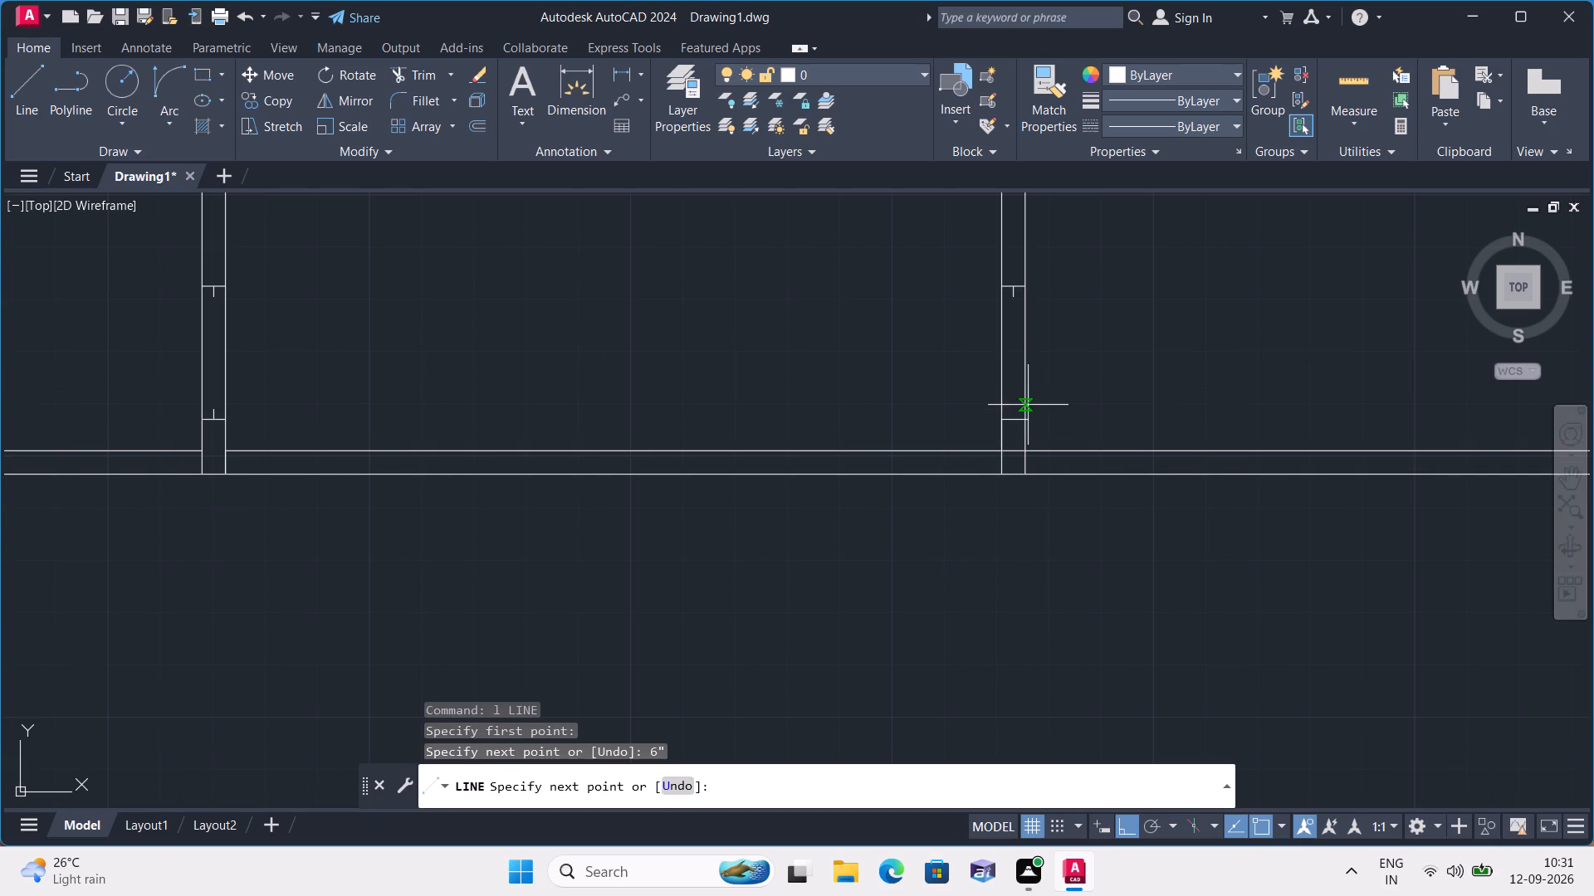
{"action": "left_click", "coordinate": [1029, 416]}
{"action": "key", "text": "space"}
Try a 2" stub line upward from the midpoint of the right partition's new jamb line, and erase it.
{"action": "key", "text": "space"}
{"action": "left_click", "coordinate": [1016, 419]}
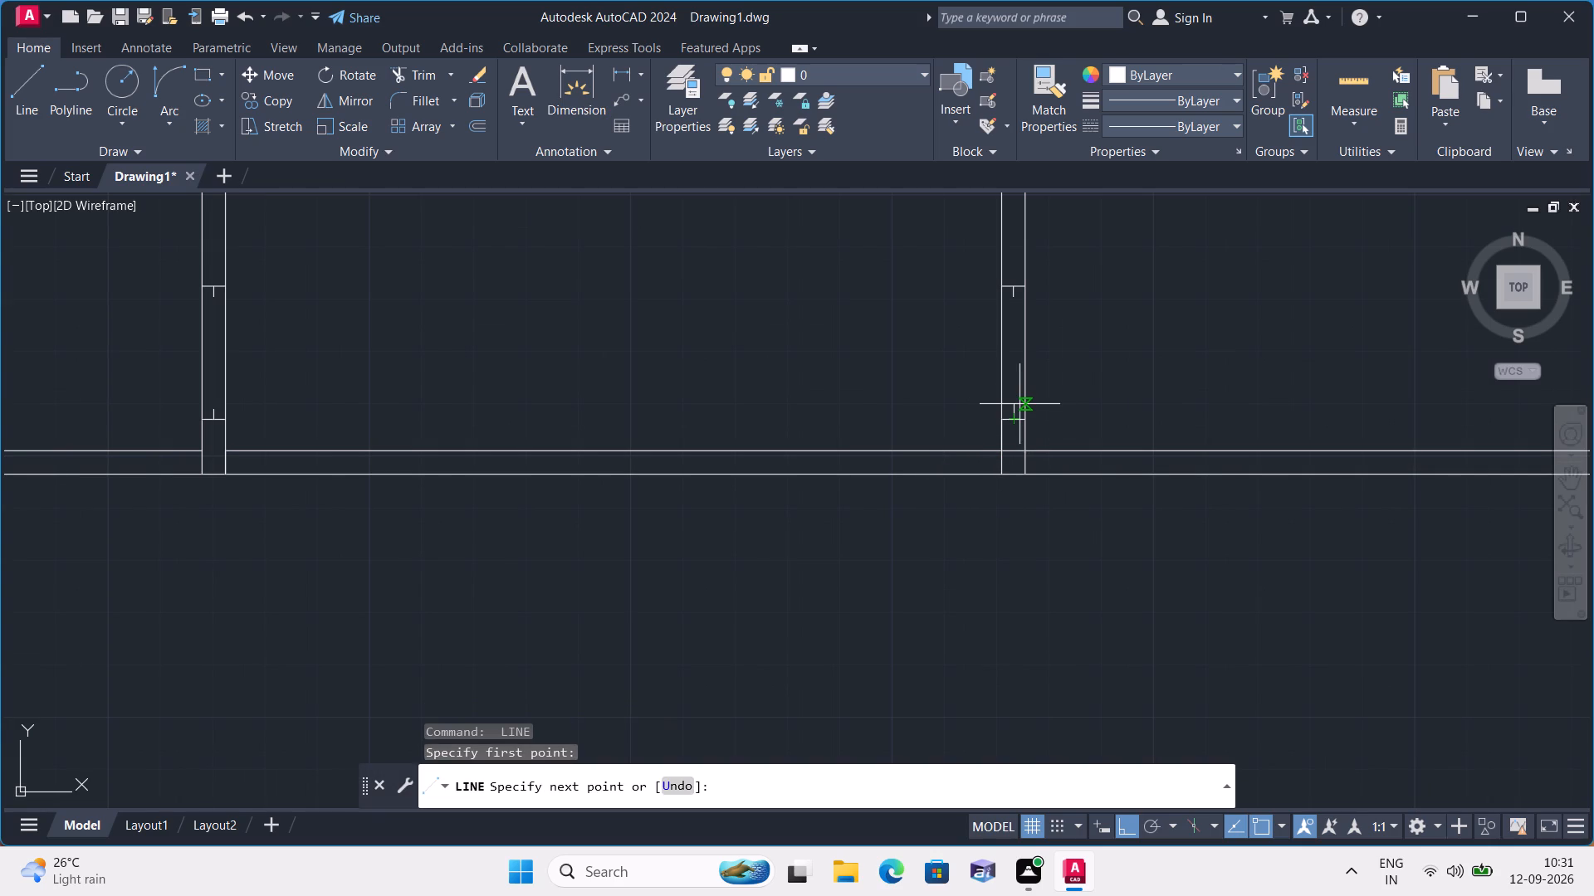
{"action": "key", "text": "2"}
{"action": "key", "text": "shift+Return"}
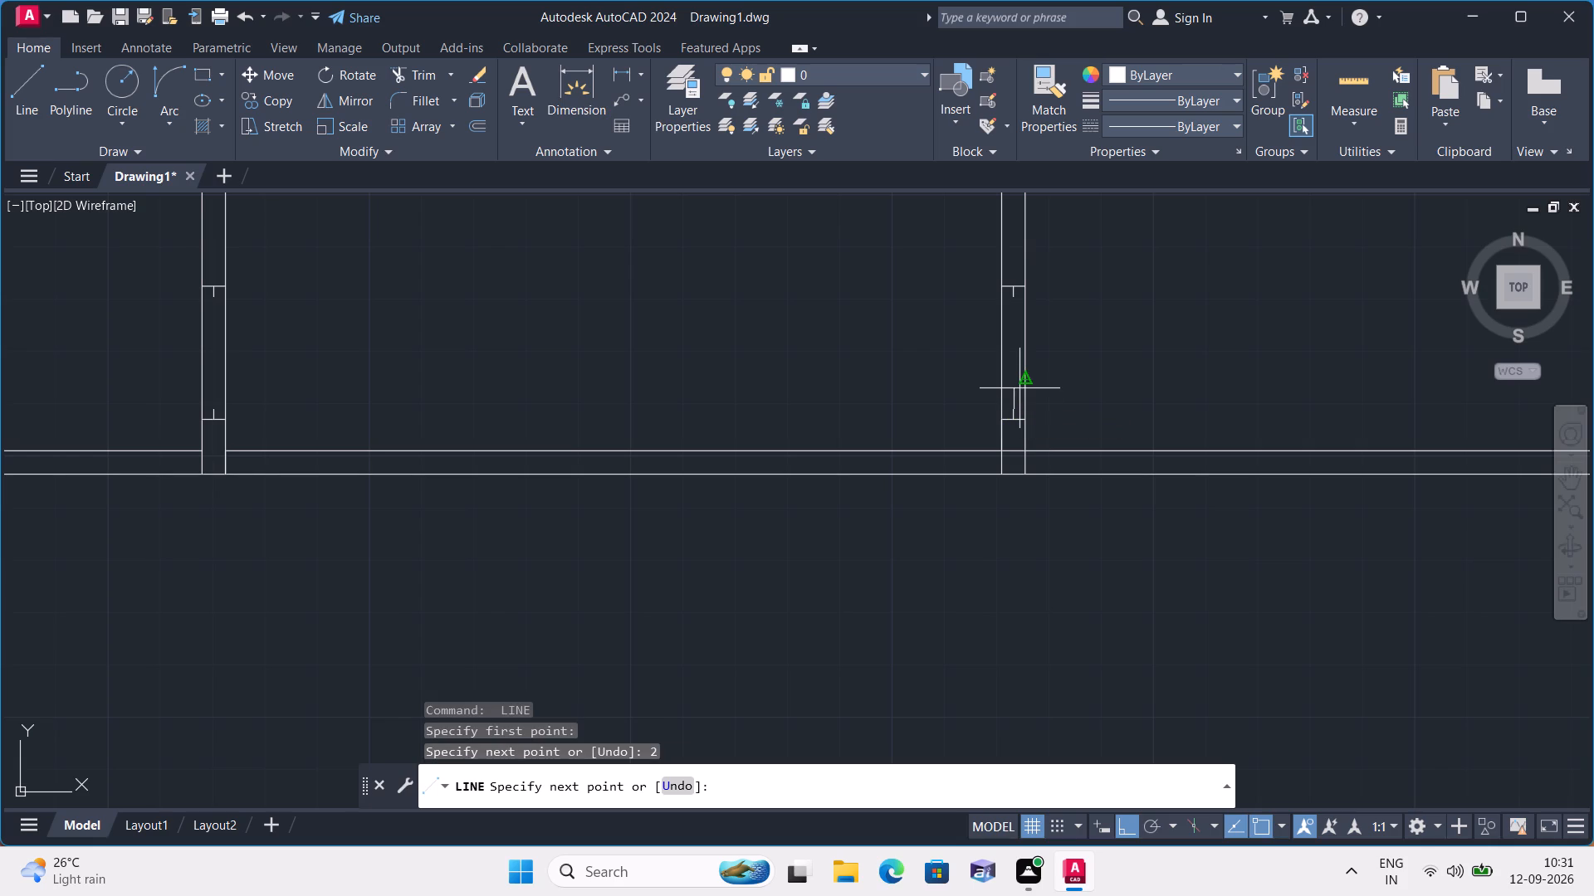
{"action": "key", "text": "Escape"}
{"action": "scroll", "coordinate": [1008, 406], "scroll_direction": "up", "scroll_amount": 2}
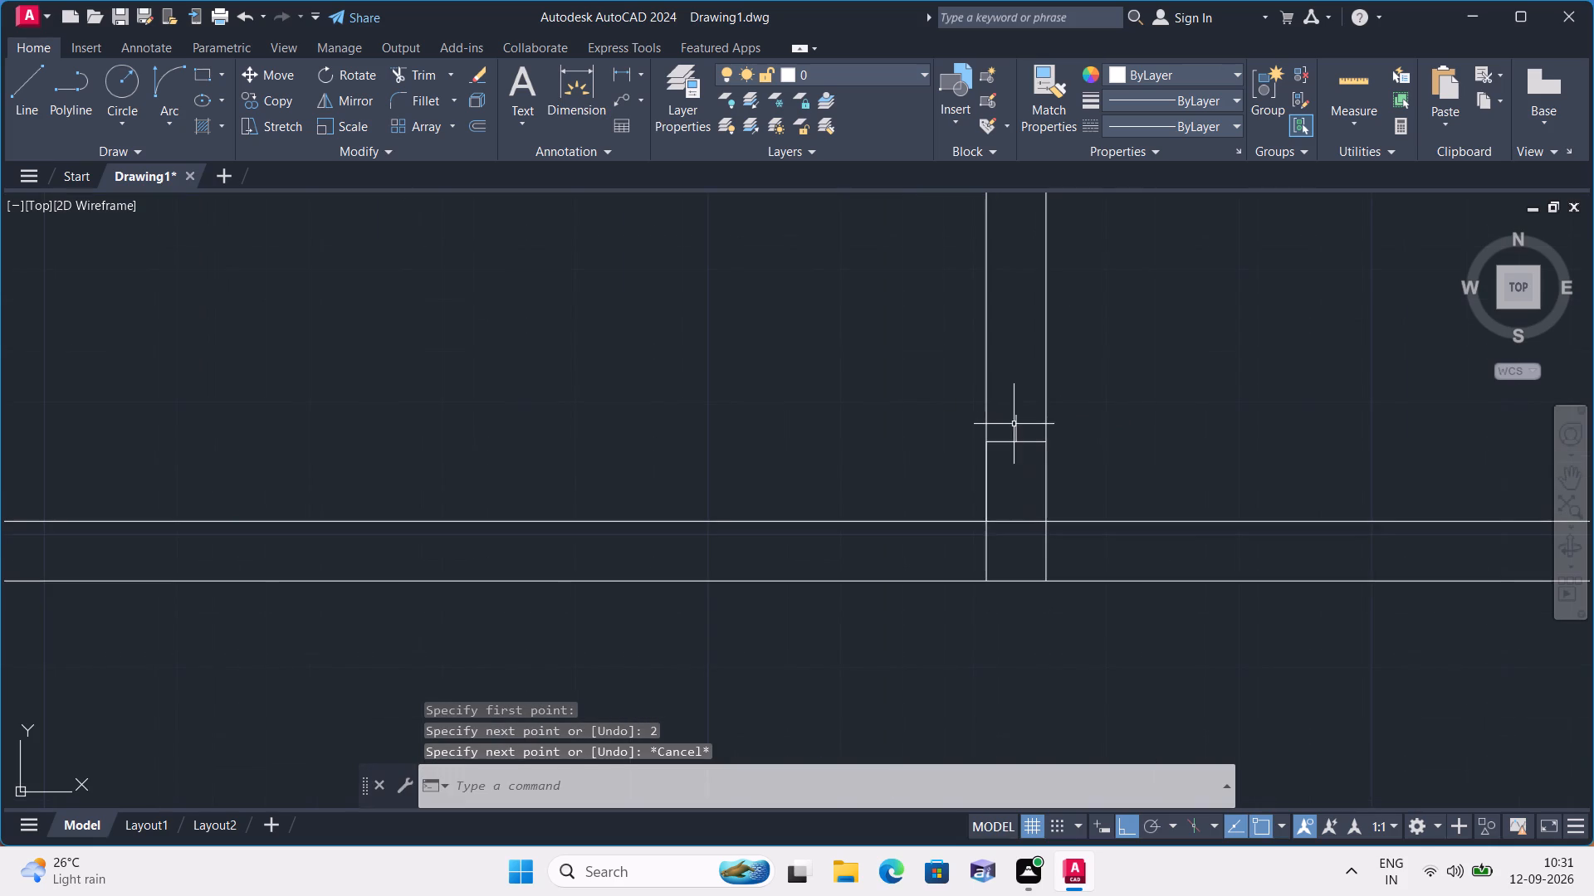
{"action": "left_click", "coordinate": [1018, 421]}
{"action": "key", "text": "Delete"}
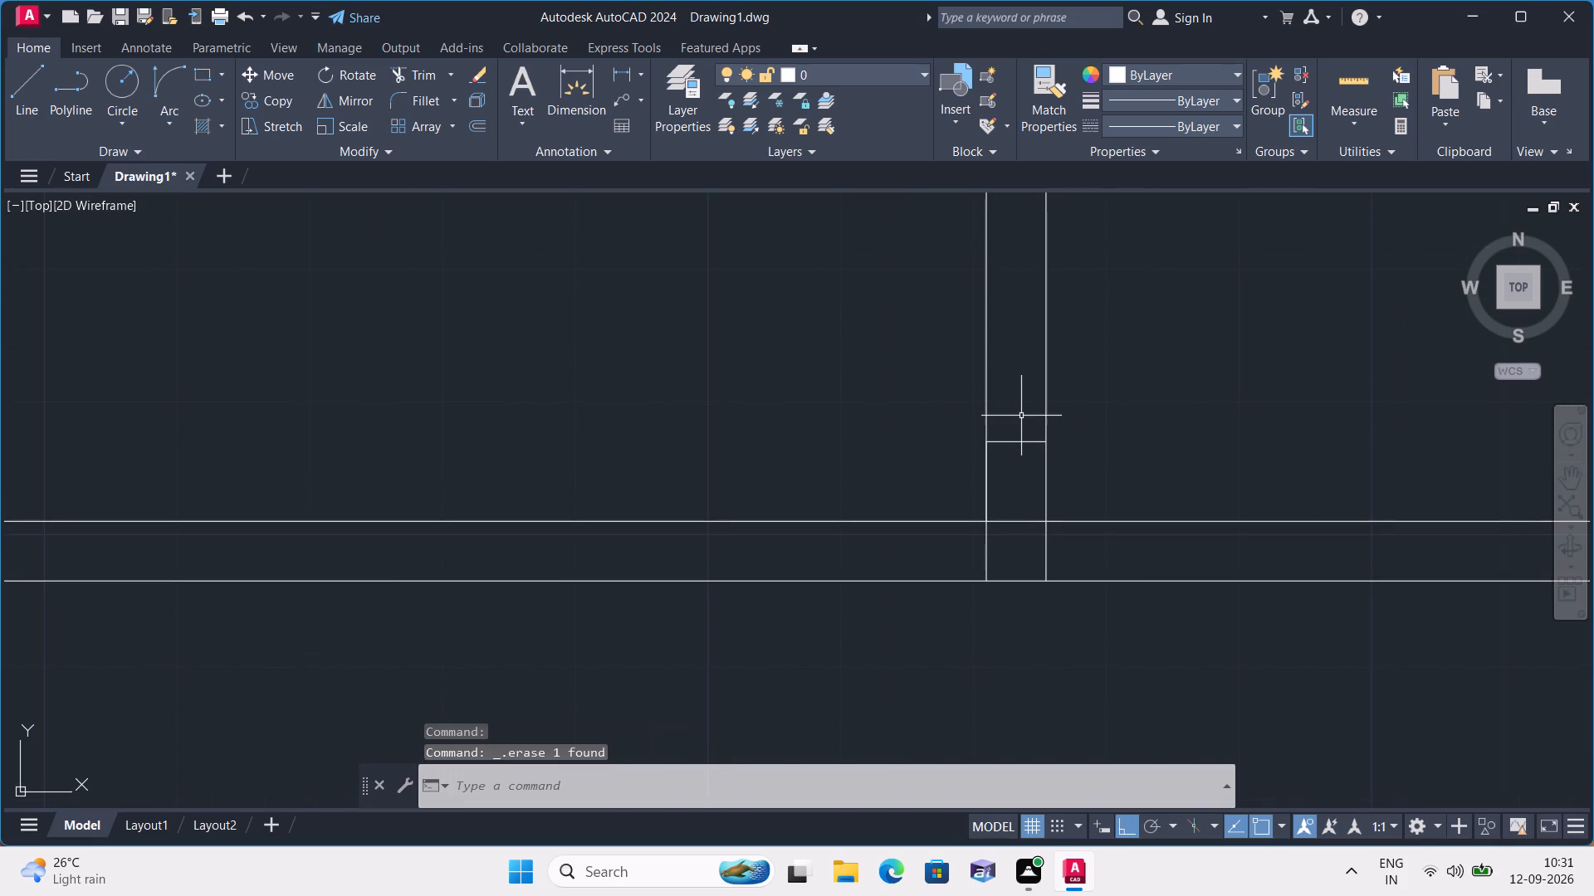
Draw a 2" stub line upward from the midpoint of the right partition's new jamb line.
{"action": "type", "text": "l"}
{"action": "key", "text": "space"}
{"action": "left_click", "coordinate": [1020, 443]}
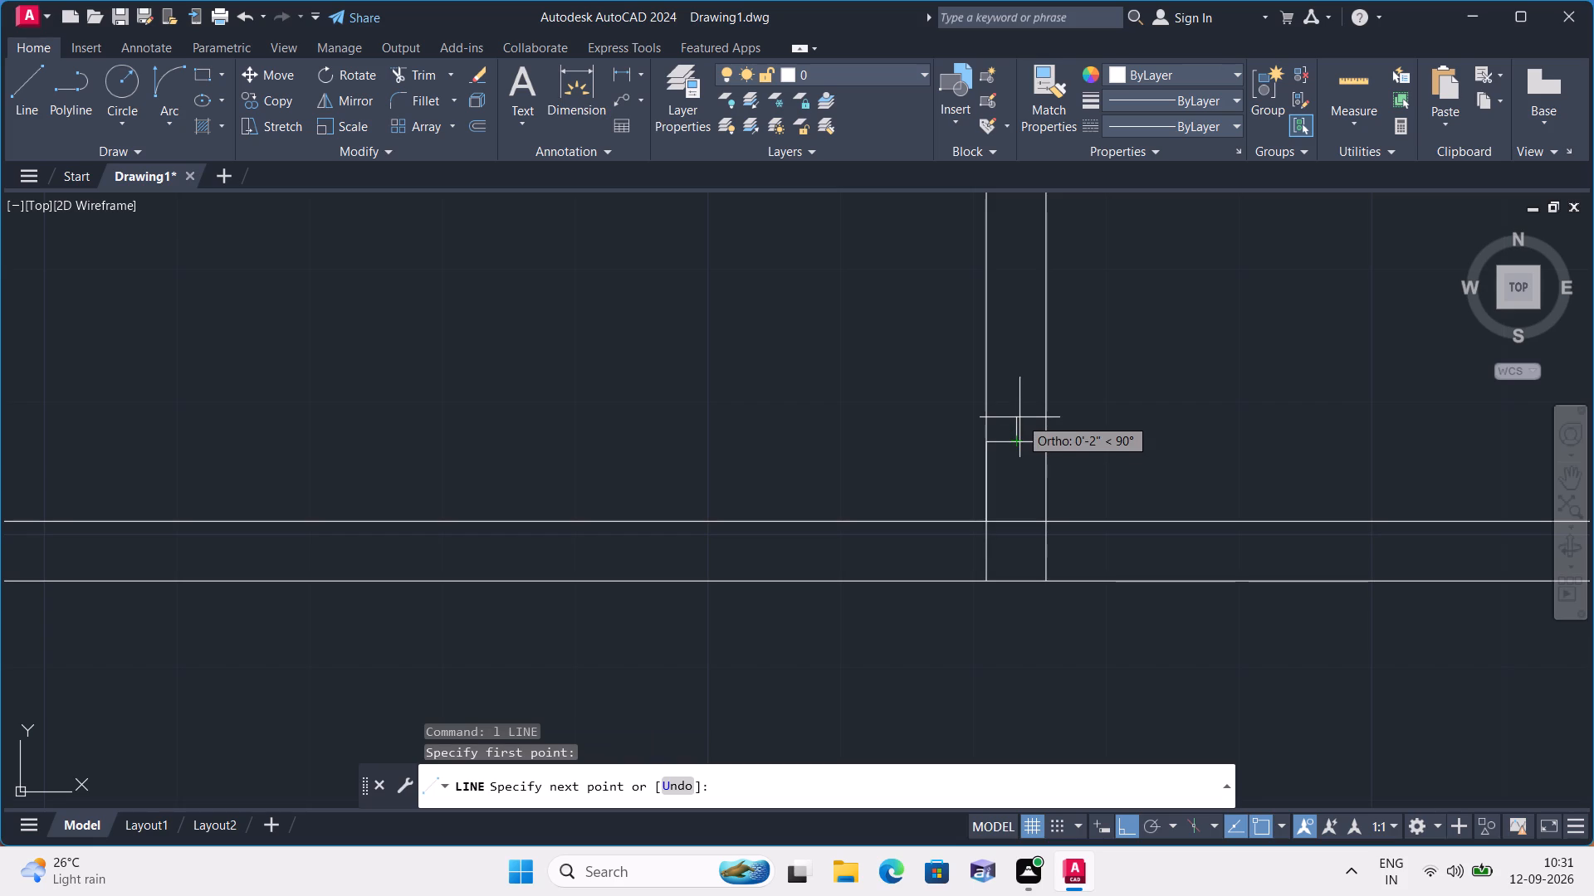
{"action": "key", "text": "2"}
{"action": "type", "text": "\""}
{"action": "key", "text": "space"}
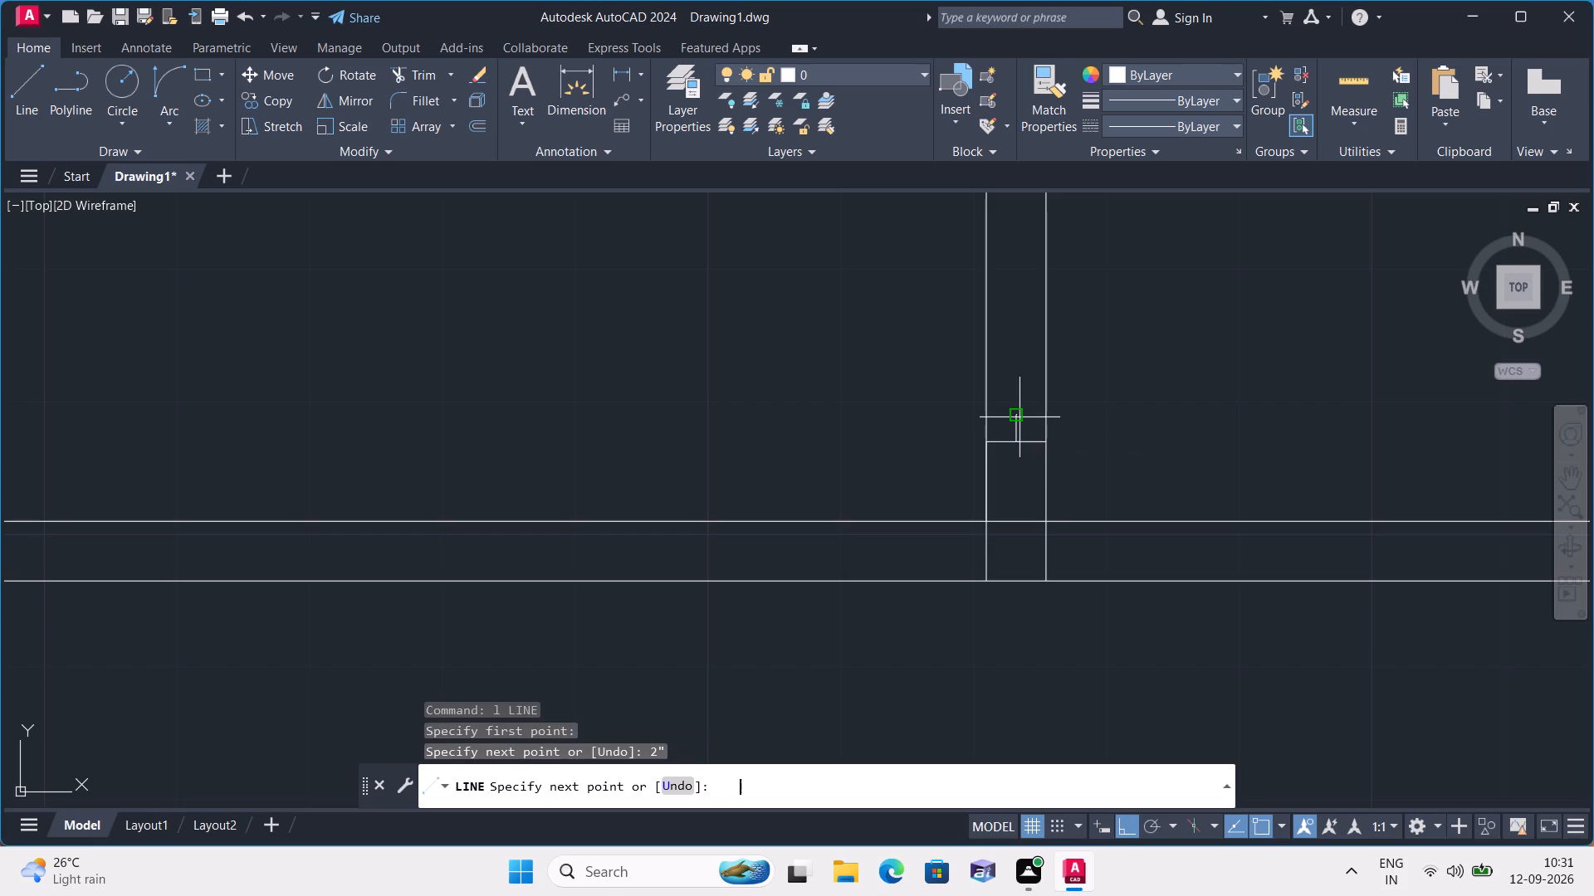
{"action": "key", "text": "Escape"}
Erase the 6" construction line on the right partition's inner face between the jamb and the horizontal wall's upper edge.
{"action": "scroll", "coordinate": [1000, 431], "scroll_direction": "down", "scroll_amount": 1}
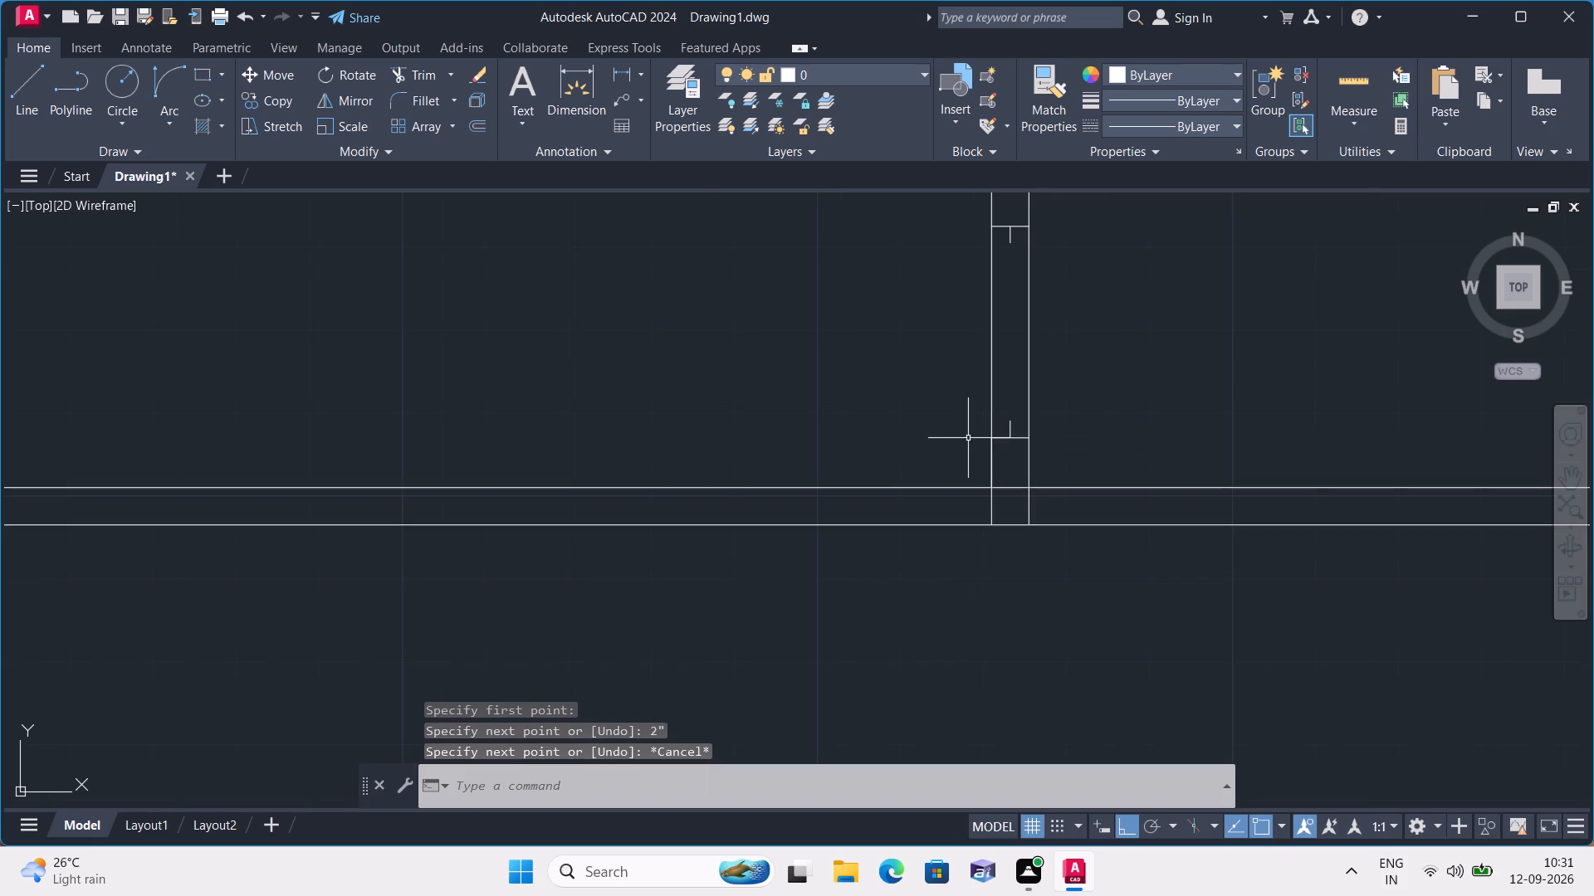
{"action": "scroll", "coordinate": [1003, 441], "scroll_direction": "up", "scroll_amount": 2}
{"action": "left_click", "coordinate": [1061, 501]}
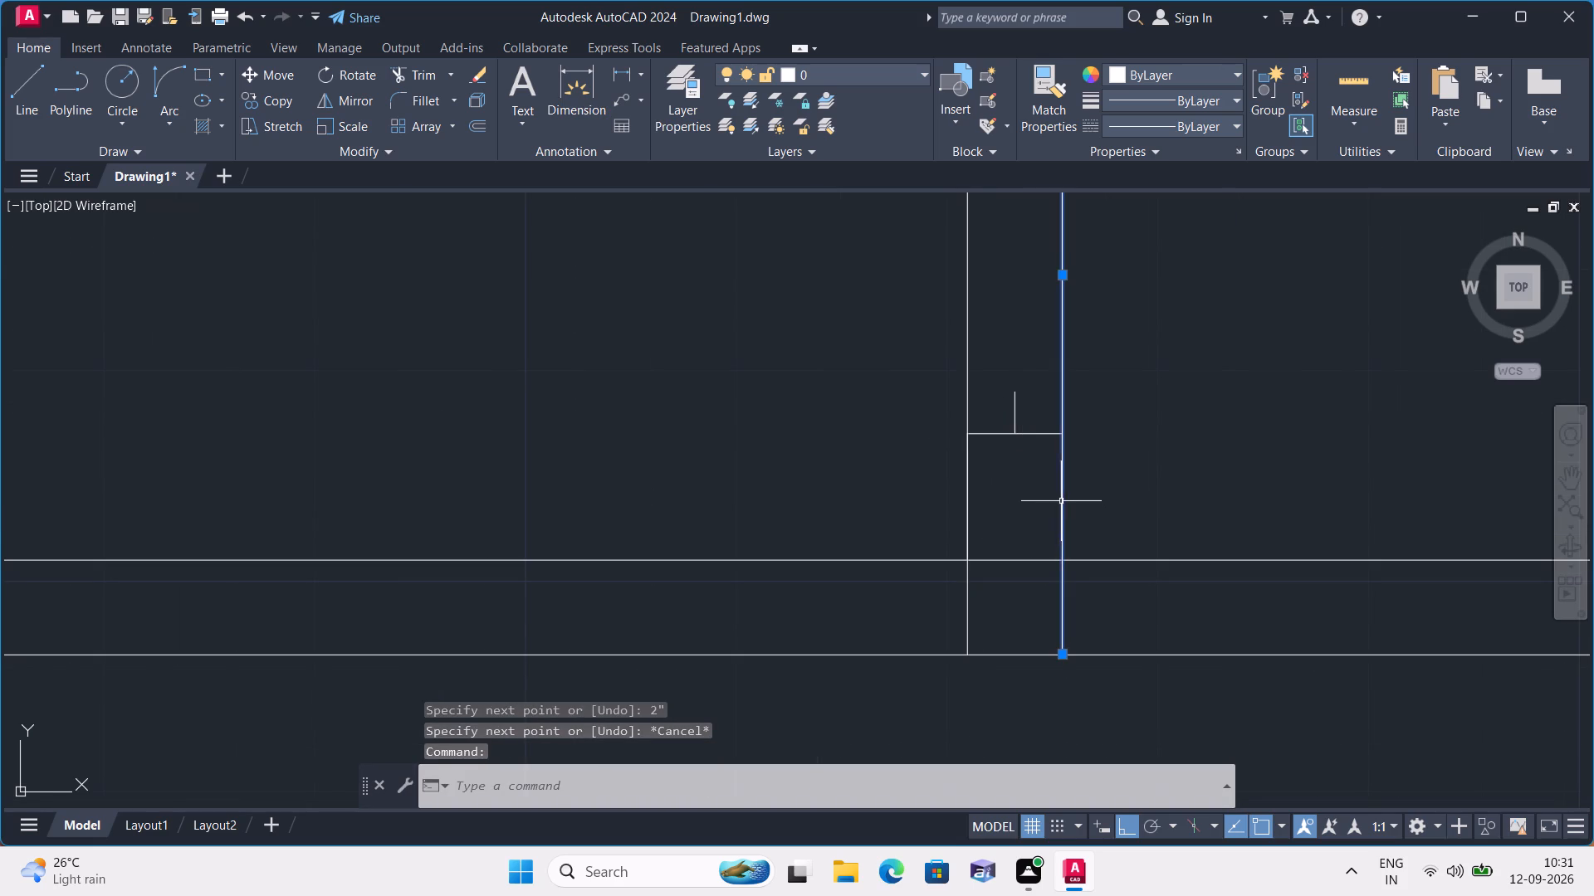
{"action": "key", "text": "Escape"}
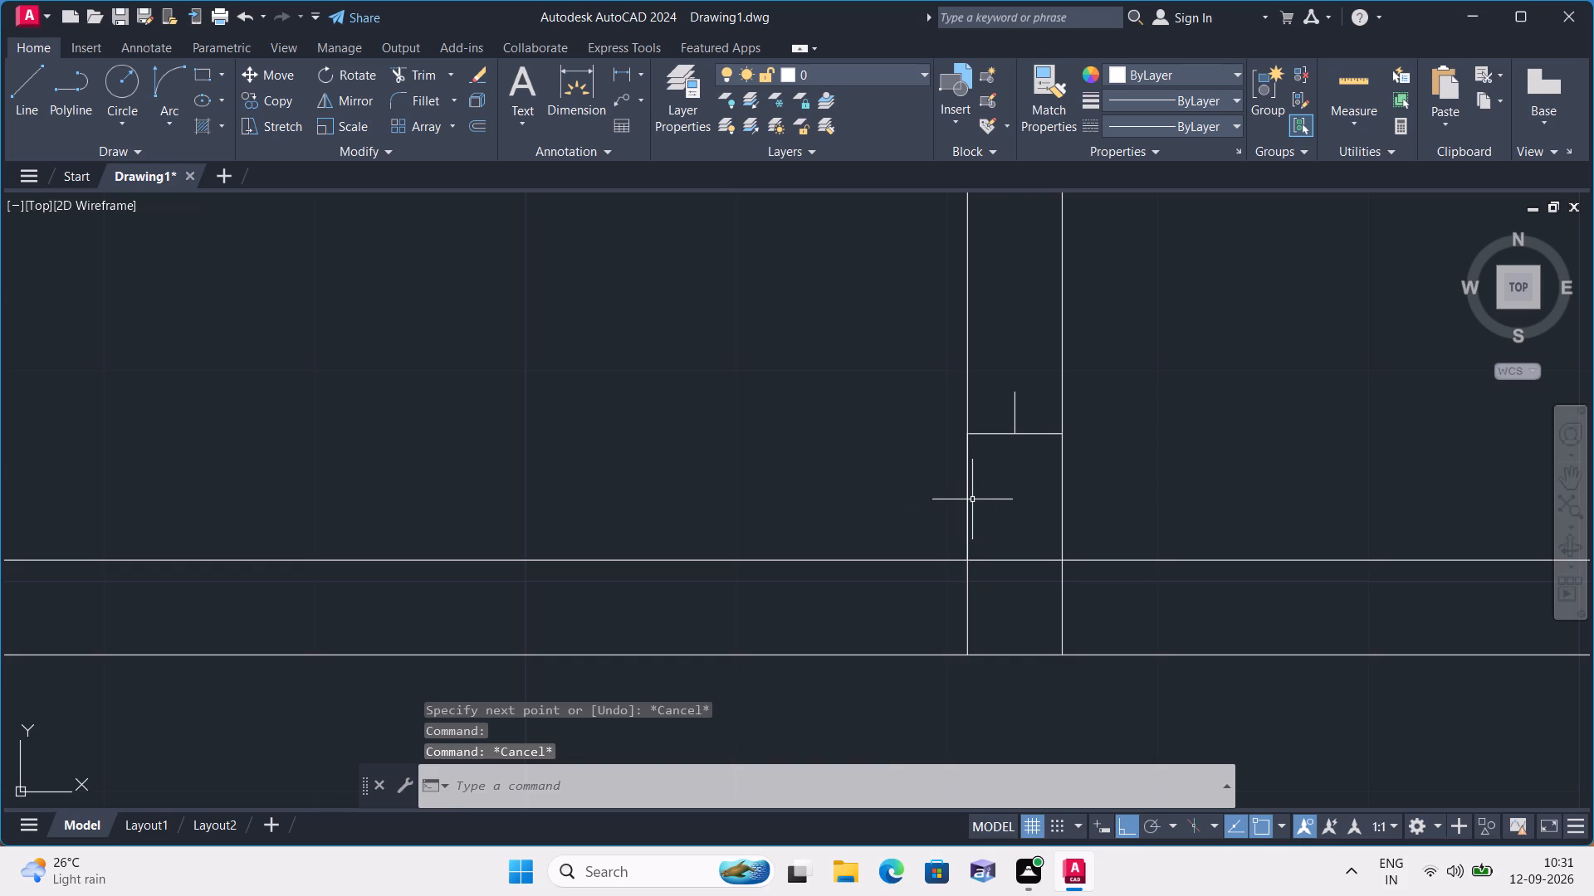
{"action": "left_click", "coordinate": [972, 499]}
{"action": "left_click", "coordinate": [968, 502]}
{"action": "left_click", "coordinate": [968, 502]}
{"action": "left_click", "coordinate": [966, 497]}
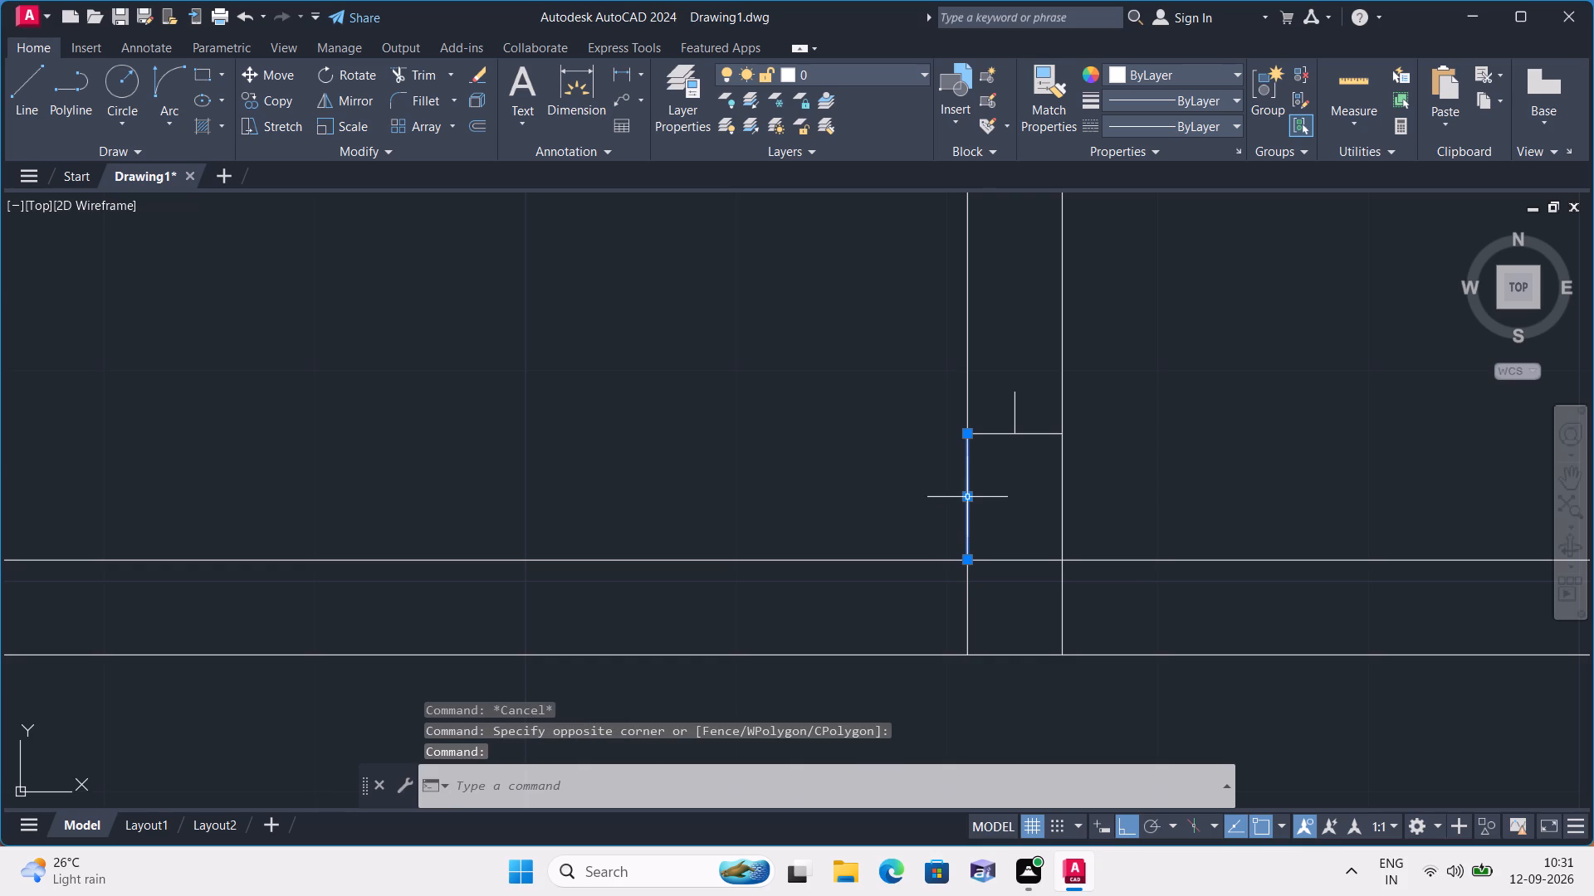
{"action": "key", "text": "Delete"}
Measure the vertical gap between the facing stub ends in the left partition's lower door opening with a linear dimension.
{"action": "scroll", "coordinate": [966, 497], "scroll_direction": "down", "scroll_amount": 4}
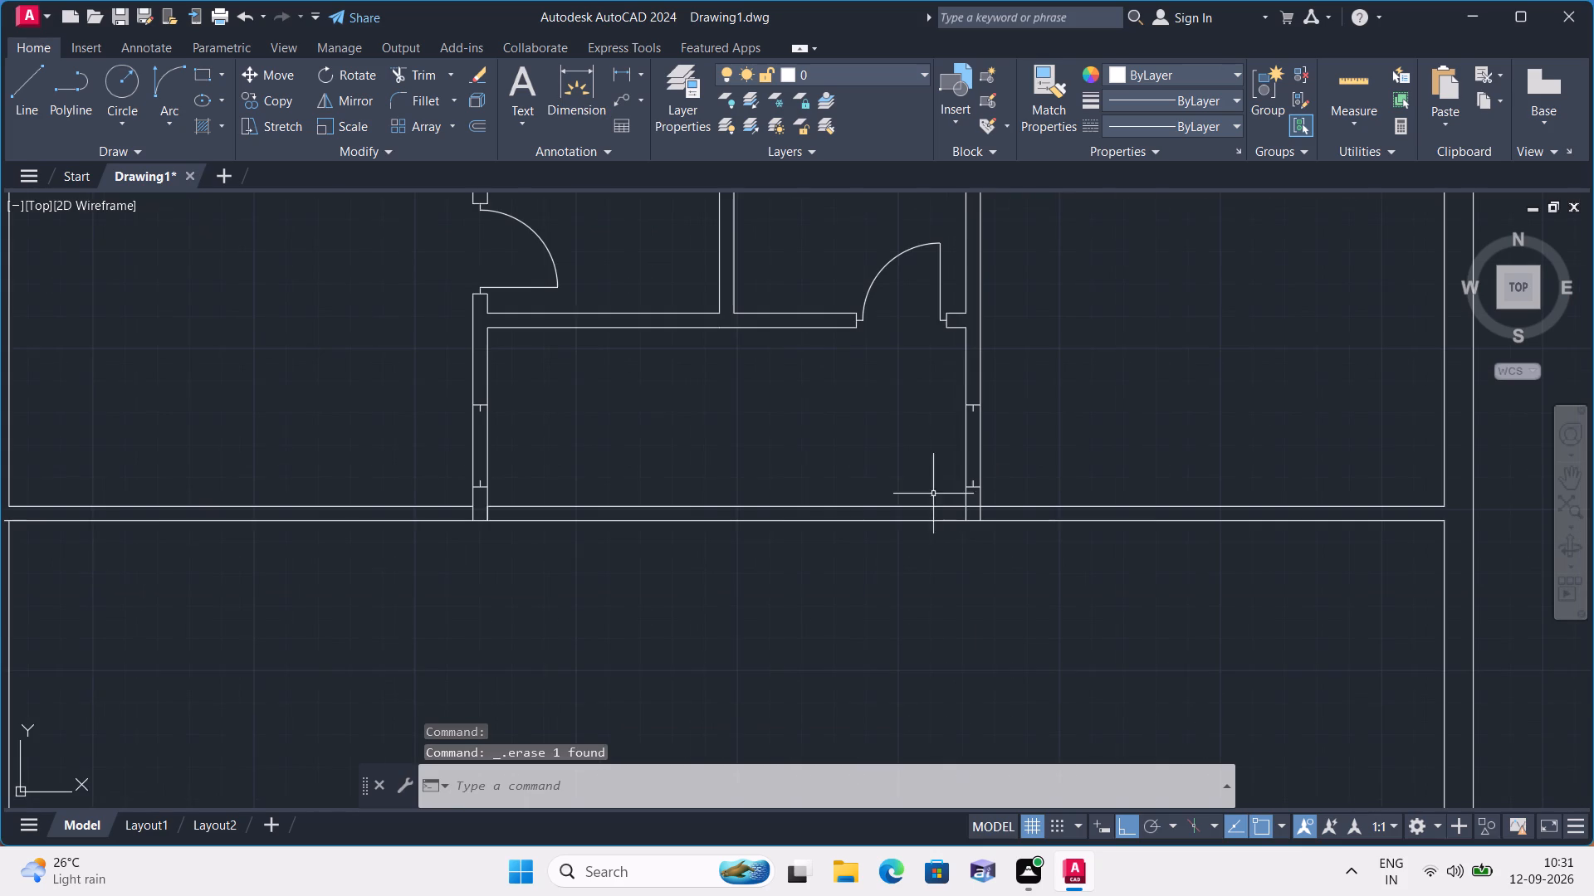
{"action": "left_click", "coordinate": [638, 81]}
{"action": "left_click", "coordinate": [656, 105]}
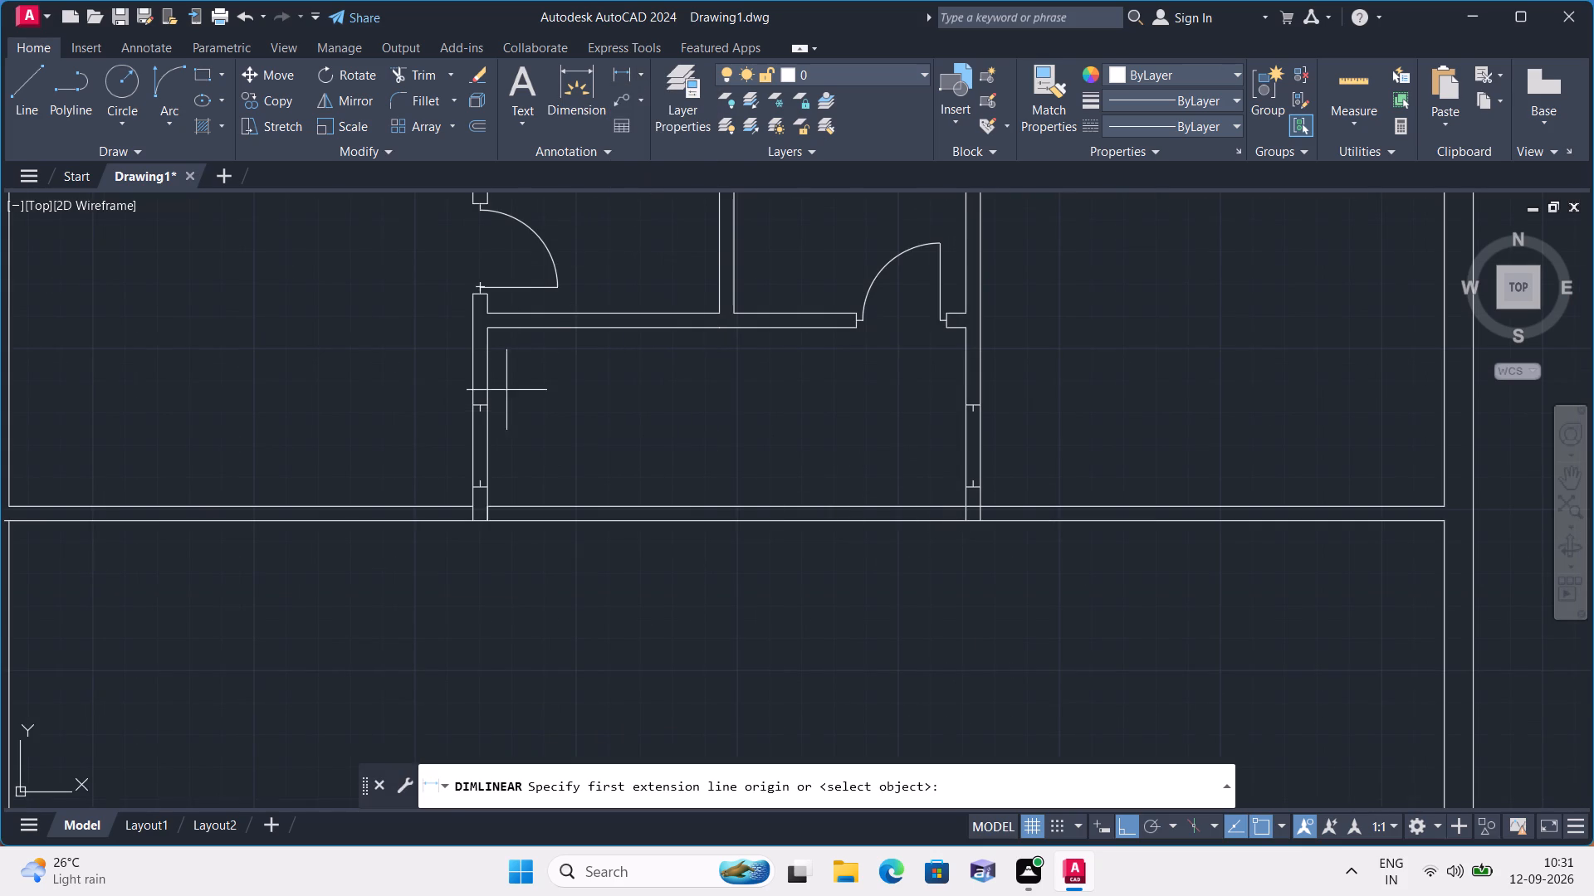
{"action": "scroll", "coordinate": [491, 428], "scroll_direction": "up", "scroll_amount": 2}
{"action": "left_click", "coordinate": [462, 386]}
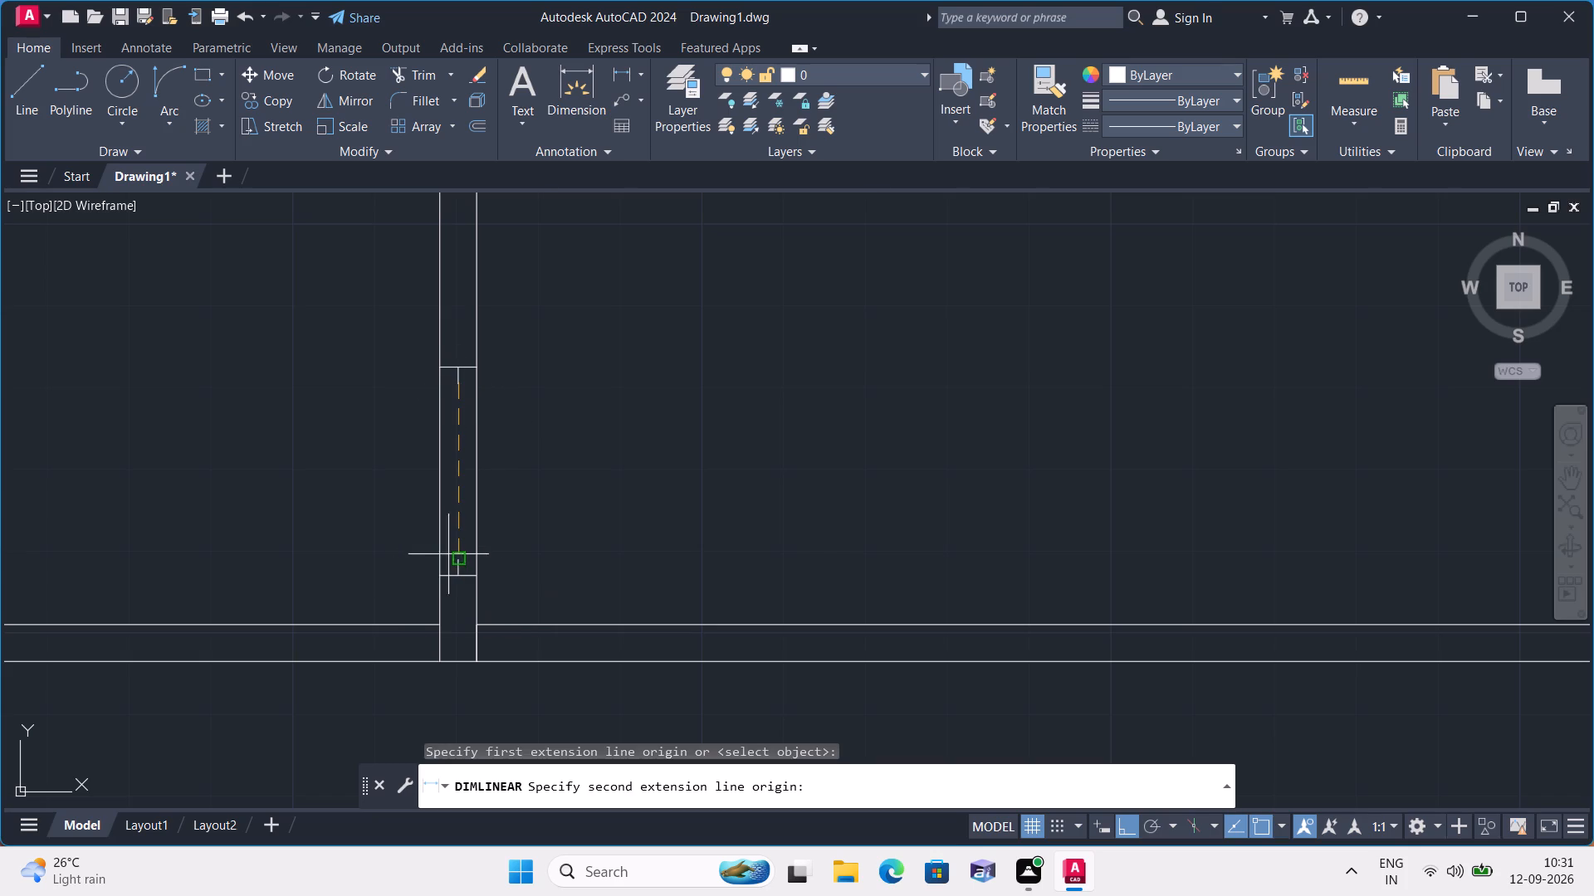
{"action": "left_click", "coordinate": [462, 557]}
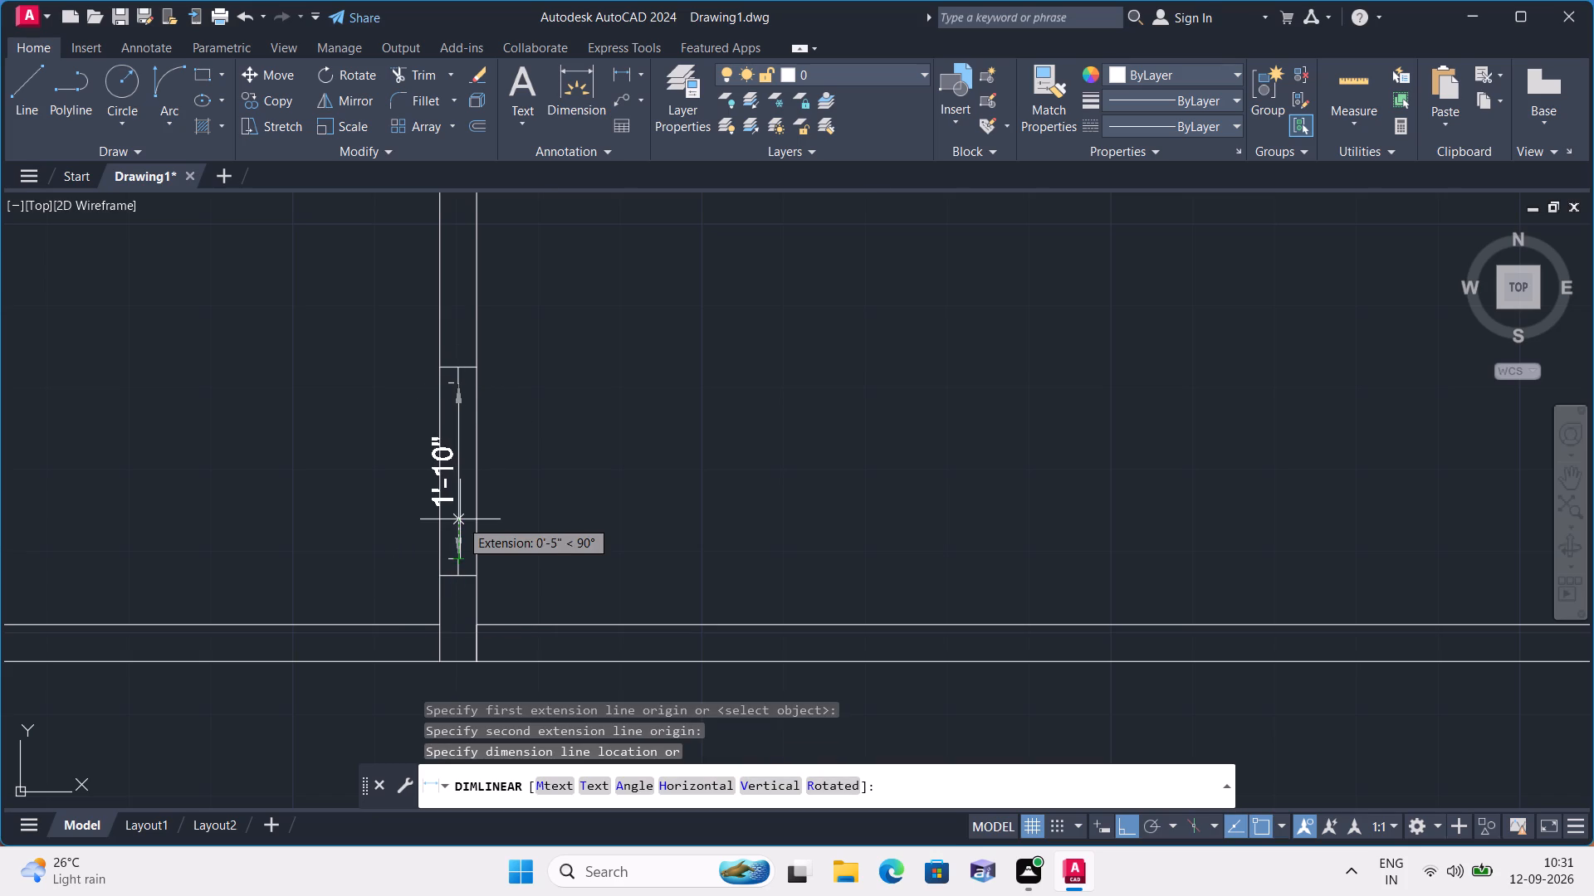
{"action": "key", "text": "Escape"}
Erase the upper jamb lines and their stubs at the lower door openings on both partitions.
{"action": "scroll", "coordinate": [458, 426], "scroll_direction": "down", "scroll_amount": 1}
{"action": "scroll", "coordinate": [470, 387], "scroll_direction": "up", "scroll_amount": 2}
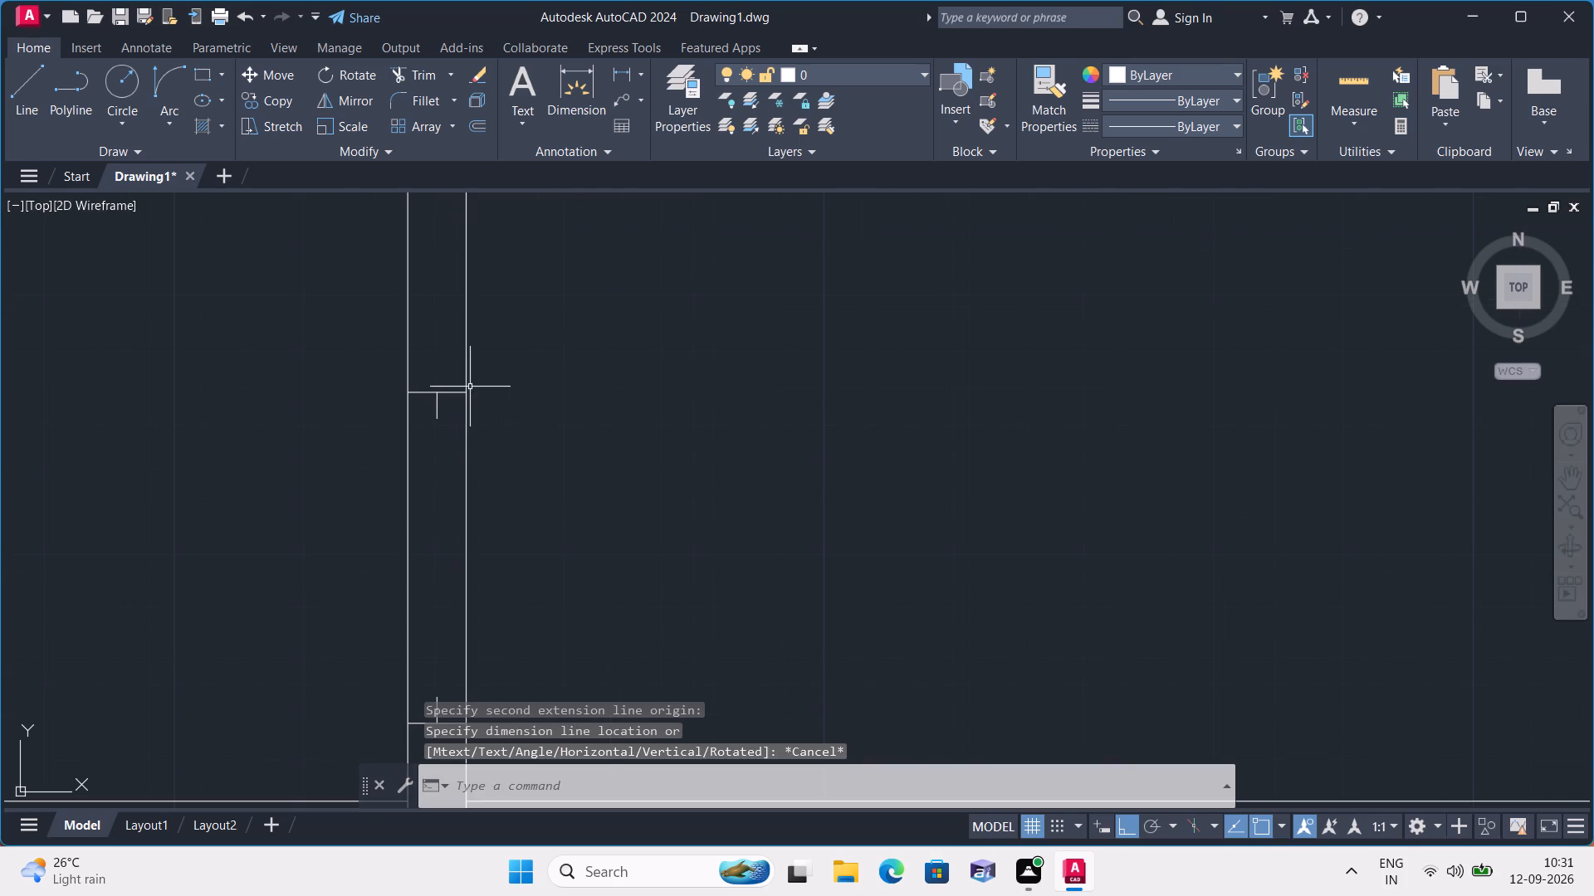
{"action": "left_click", "coordinate": [461, 394]}
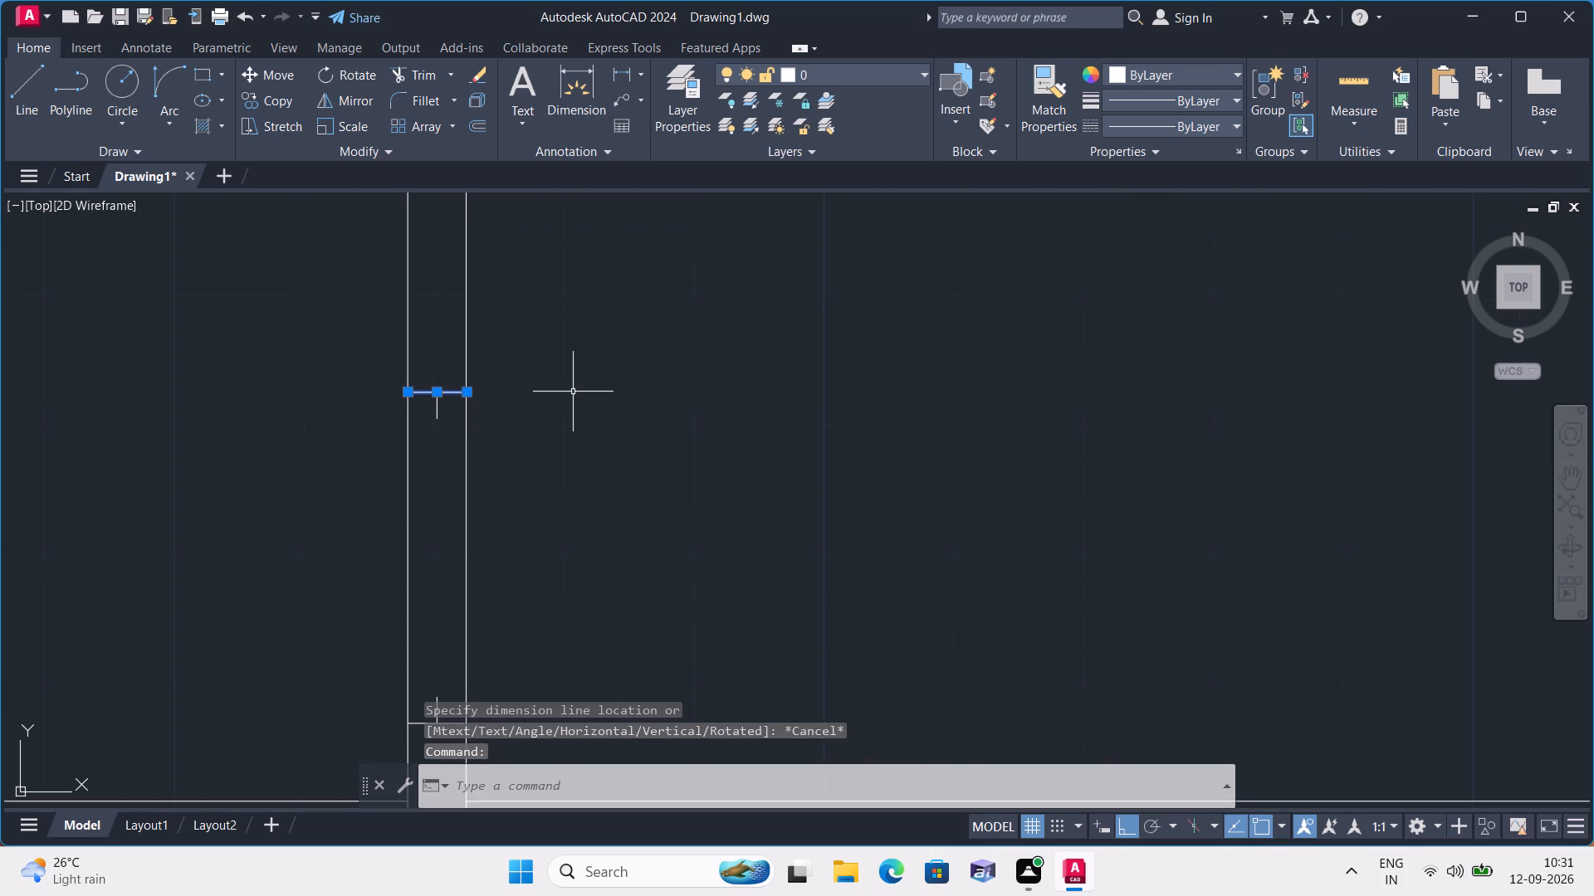
{"action": "key", "text": "Delete"}
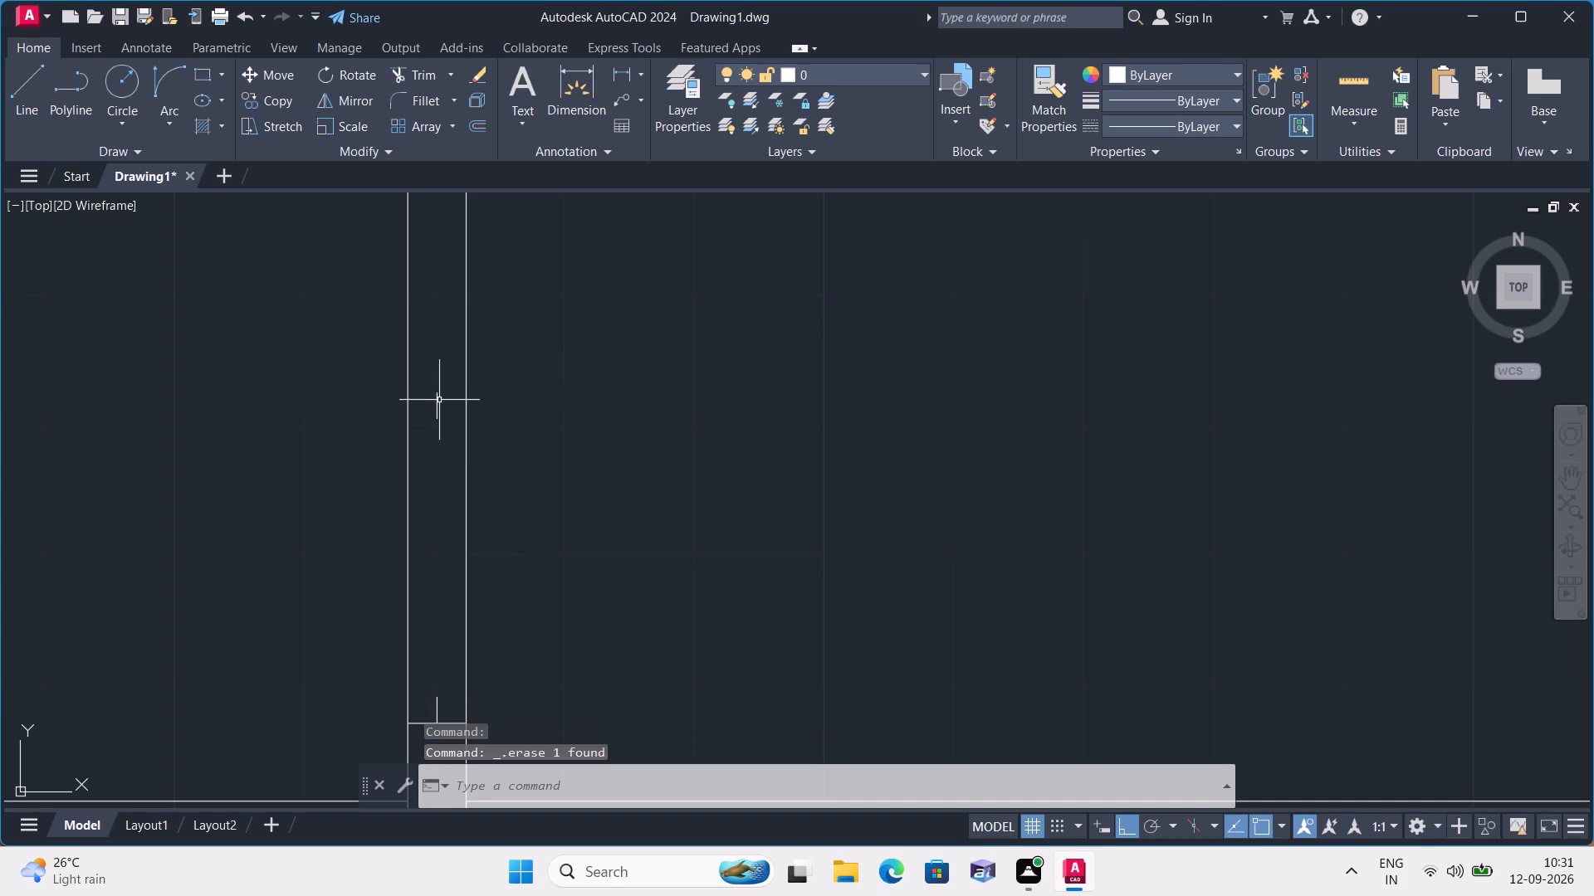
{"action": "left_click", "coordinate": [438, 398]}
{"action": "key", "text": "Delete"}
{"action": "scroll", "coordinate": [621, 400], "scroll_direction": "down", "scroll_amount": 3}
{"action": "scroll", "coordinate": [980, 416], "scroll_direction": "up", "scroll_amount": 3}
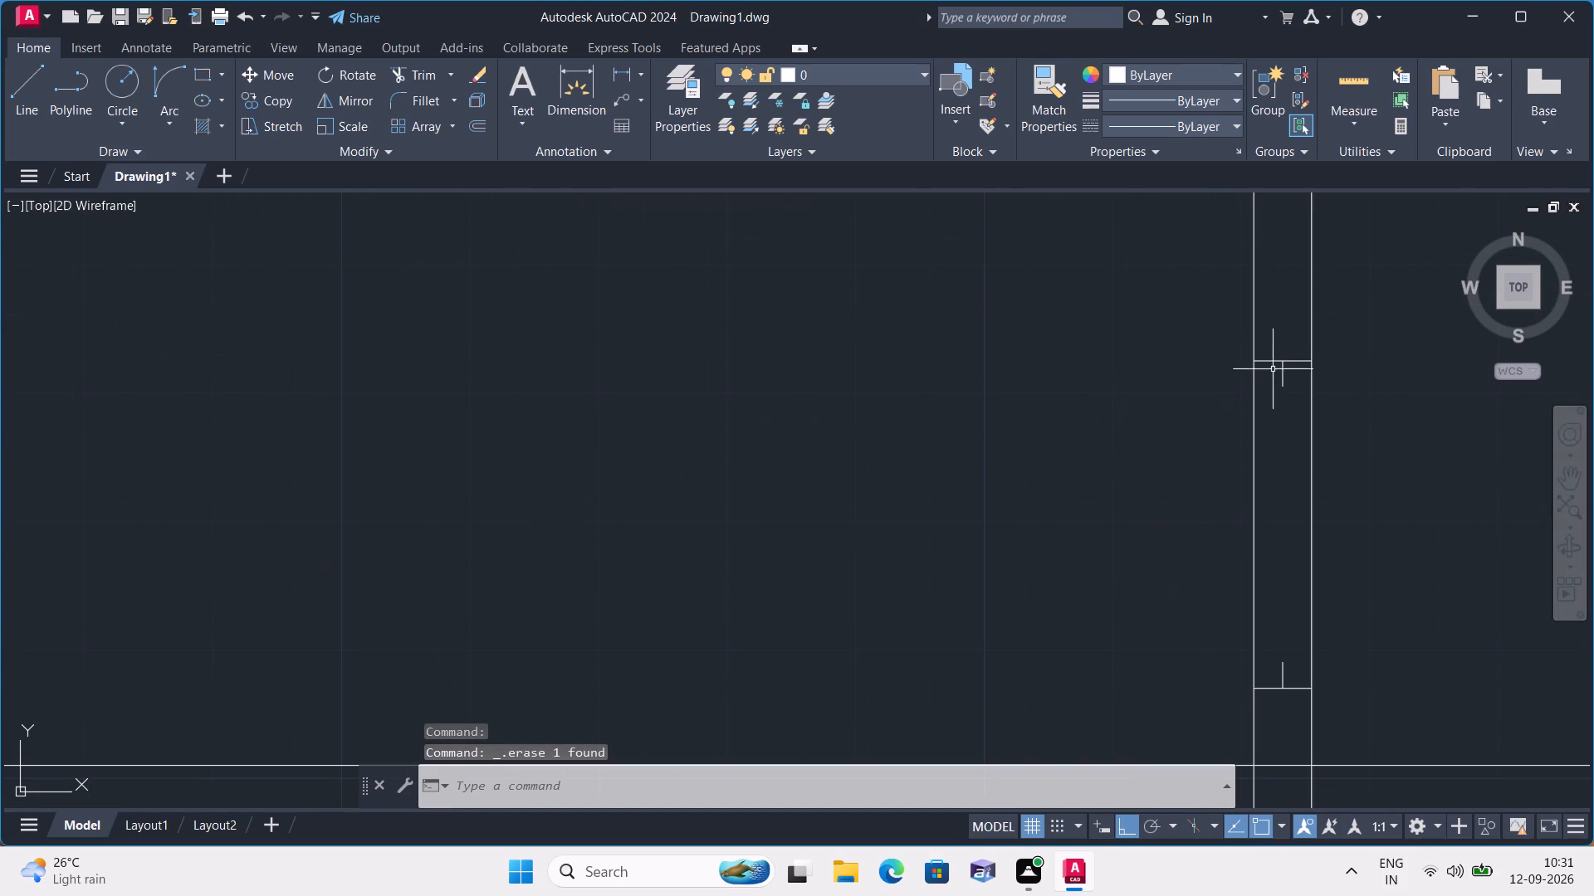
{"action": "left_click", "coordinate": [1277, 359]}
{"action": "left_click", "coordinate": [1282, 377]}
{"action": "key", "text": "Delete"}
{"action": "scroll", "coordinate": [1275, 397], "scroll_direction": "down", "scroll_amount": 3}
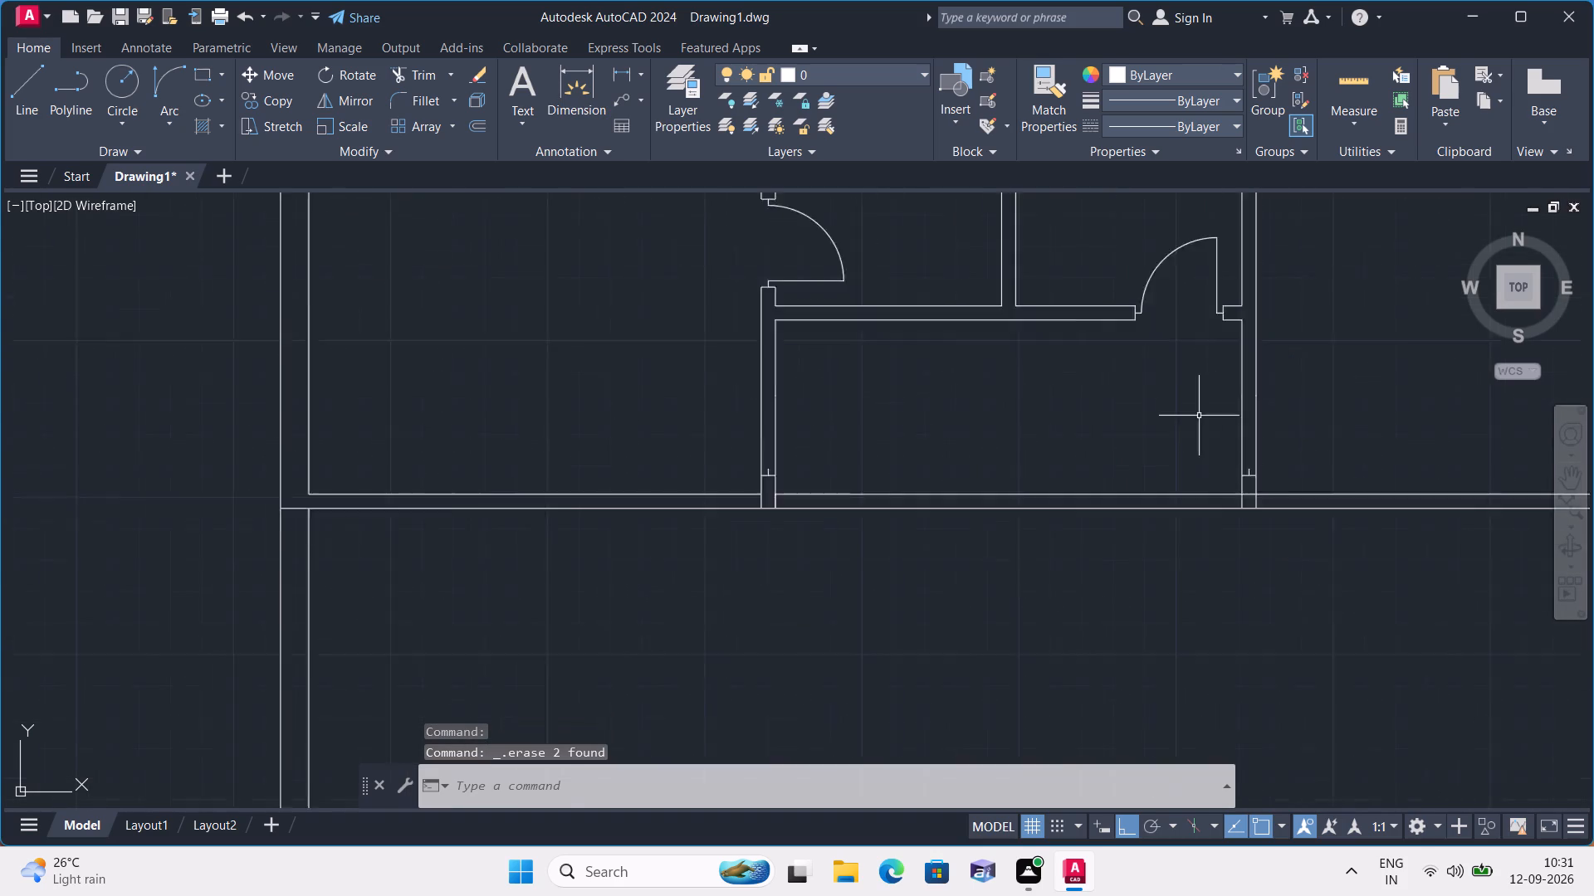
Draw a 2' line upward from the top of the stub in the left partition's lower door opening.
{"action": "scroll", "coordinate": [1160, 424], "scroll_direction": "down", "scroll_amount": 1}
{"action": "type", "text": "l"}
{"action": "key", "text": "space"}
{"action": "scroll", "coordinate": [836, 475], "scroll_direction": "up", "scroll_amount": 2}
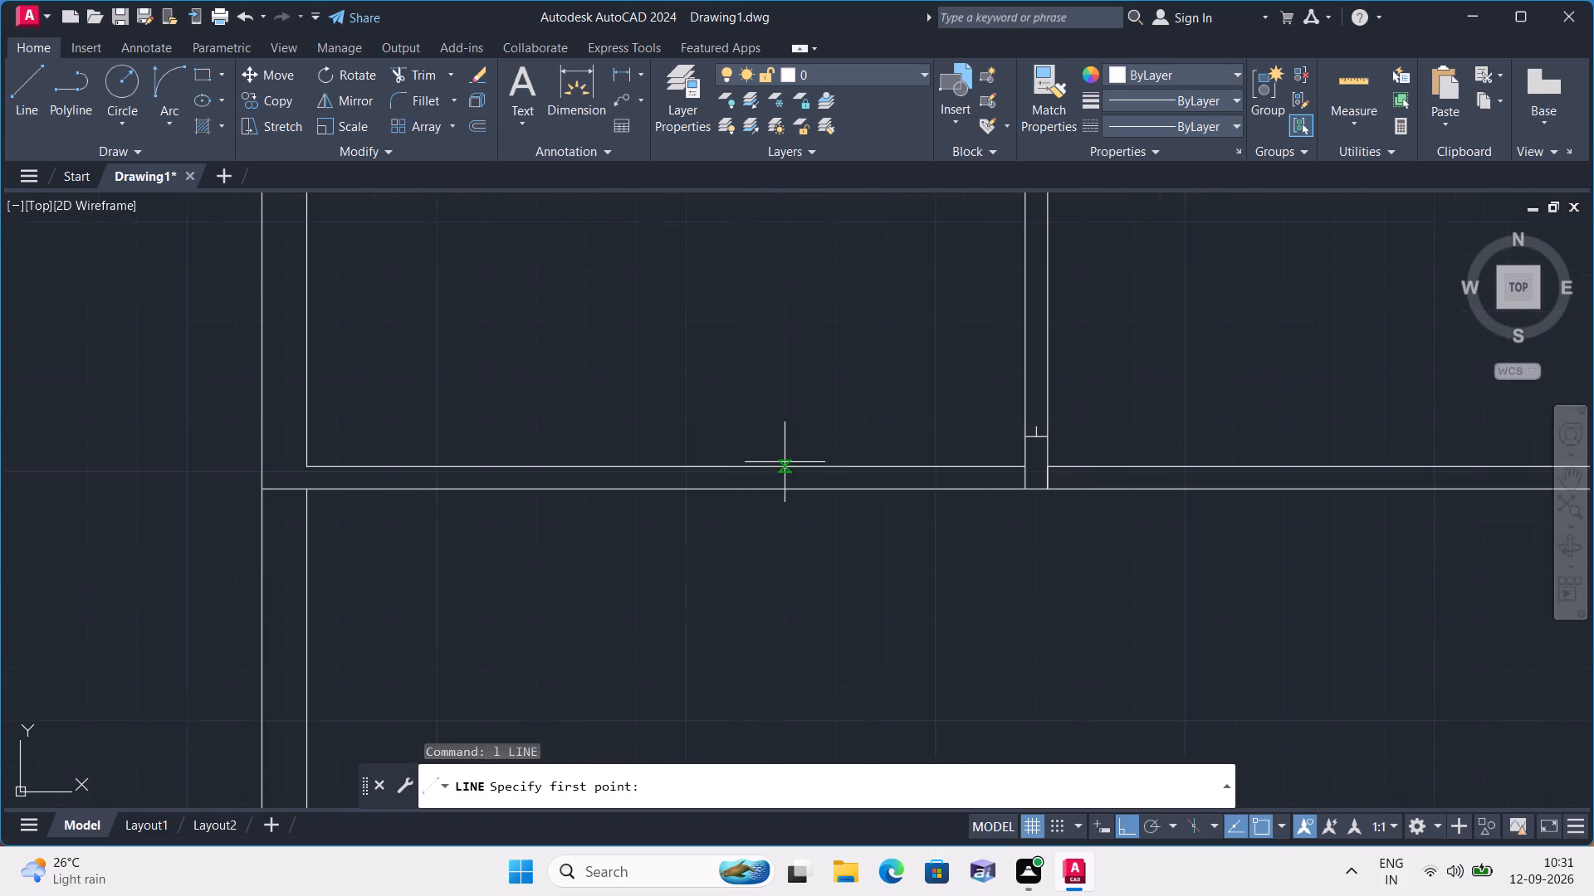
{"action": "left_click", "coordinate": [1038, 421]}
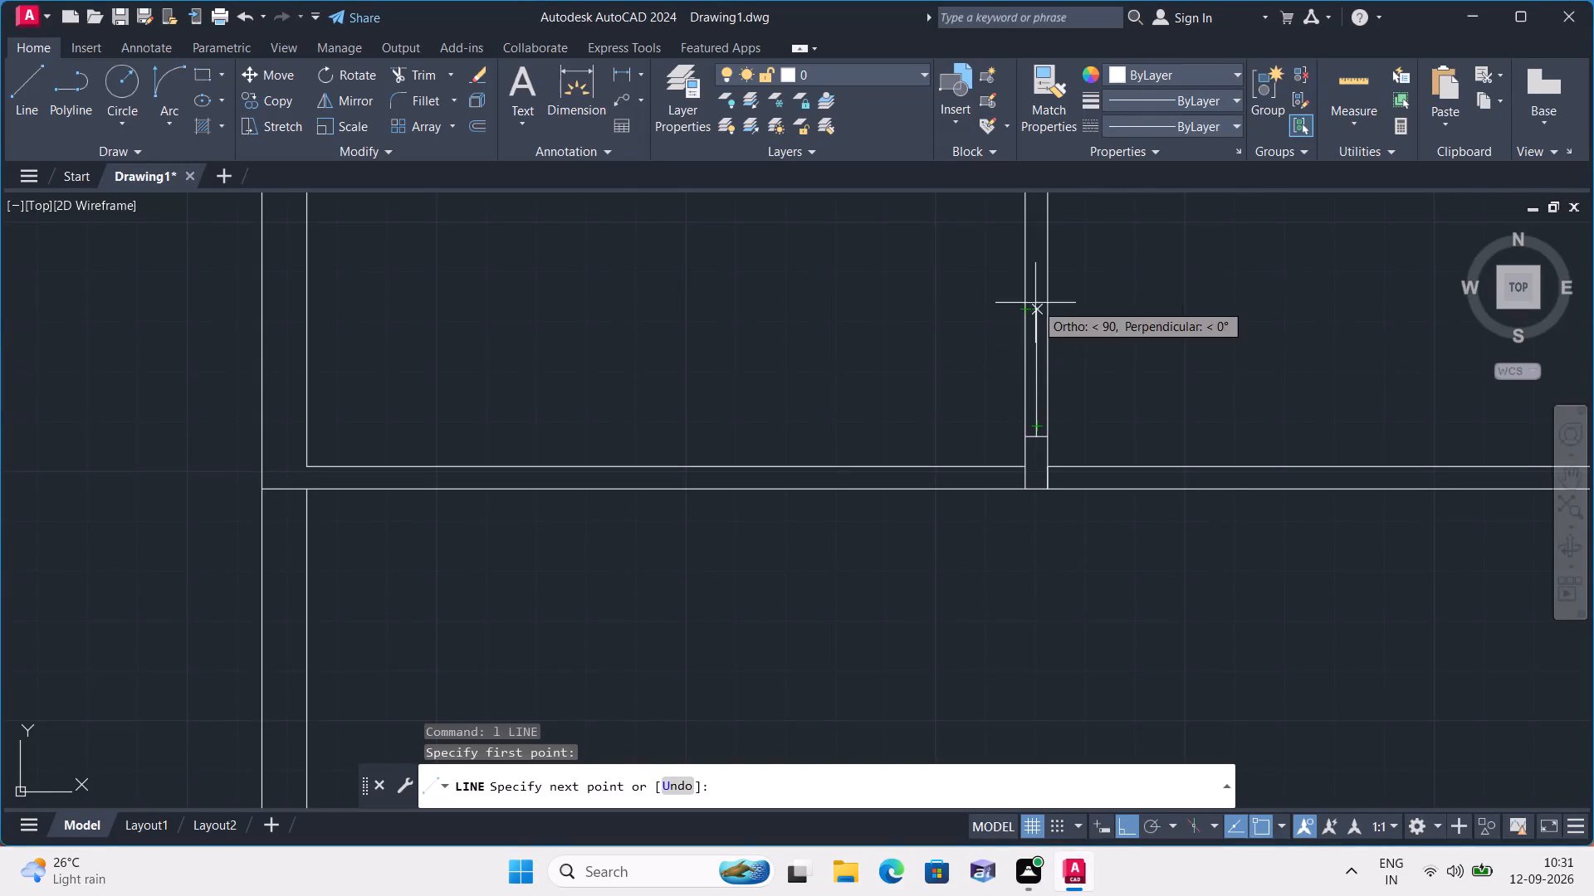
{"action": "type", "text": "2'"}
{"action": "key", "text": "space"}
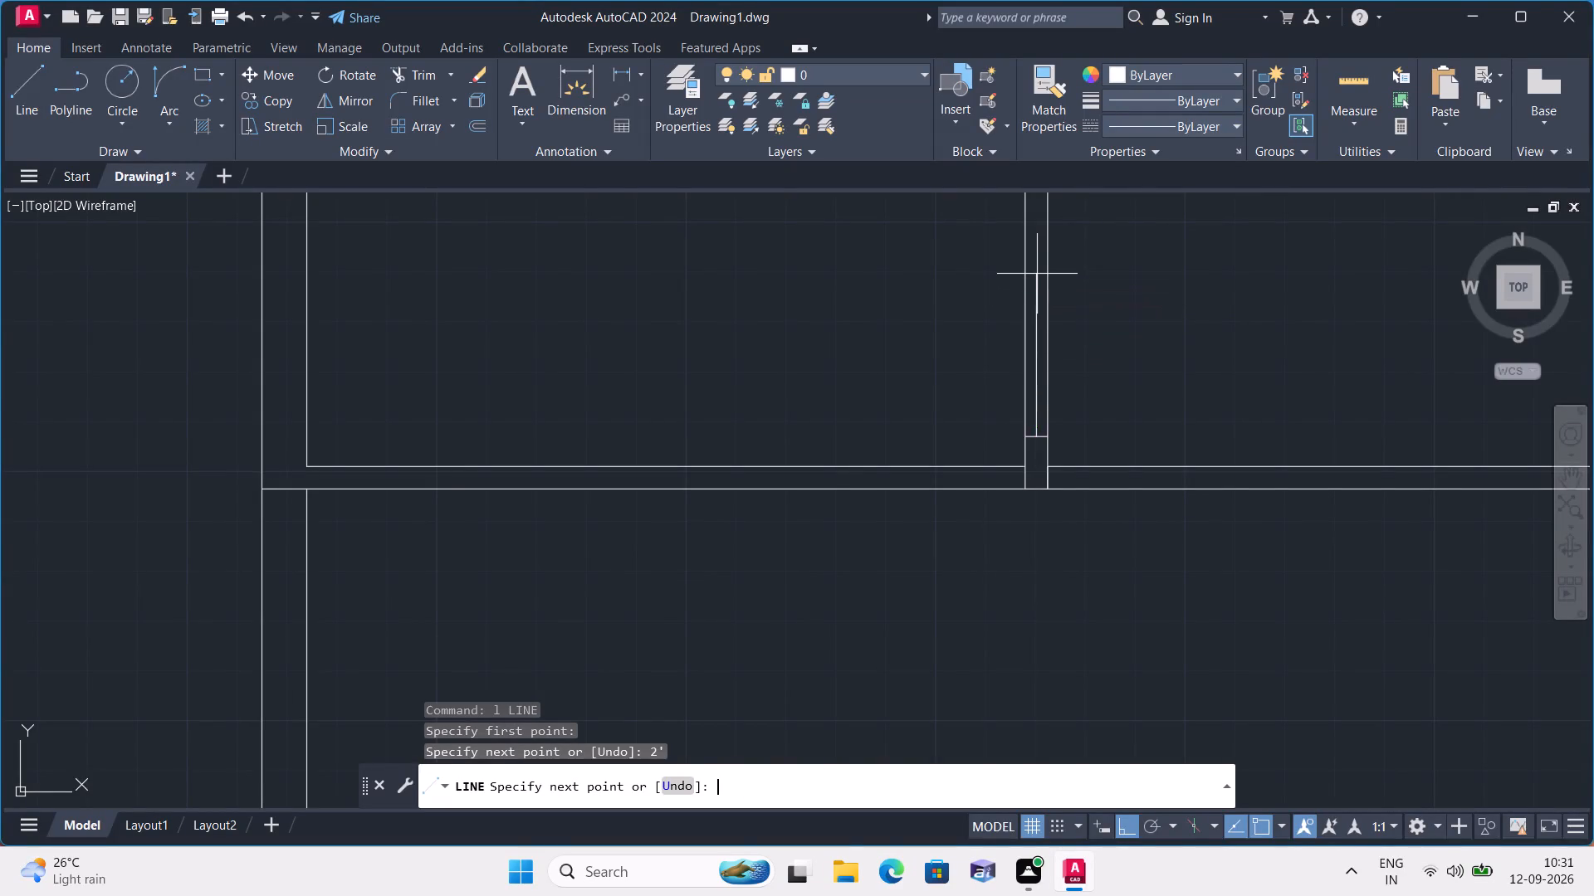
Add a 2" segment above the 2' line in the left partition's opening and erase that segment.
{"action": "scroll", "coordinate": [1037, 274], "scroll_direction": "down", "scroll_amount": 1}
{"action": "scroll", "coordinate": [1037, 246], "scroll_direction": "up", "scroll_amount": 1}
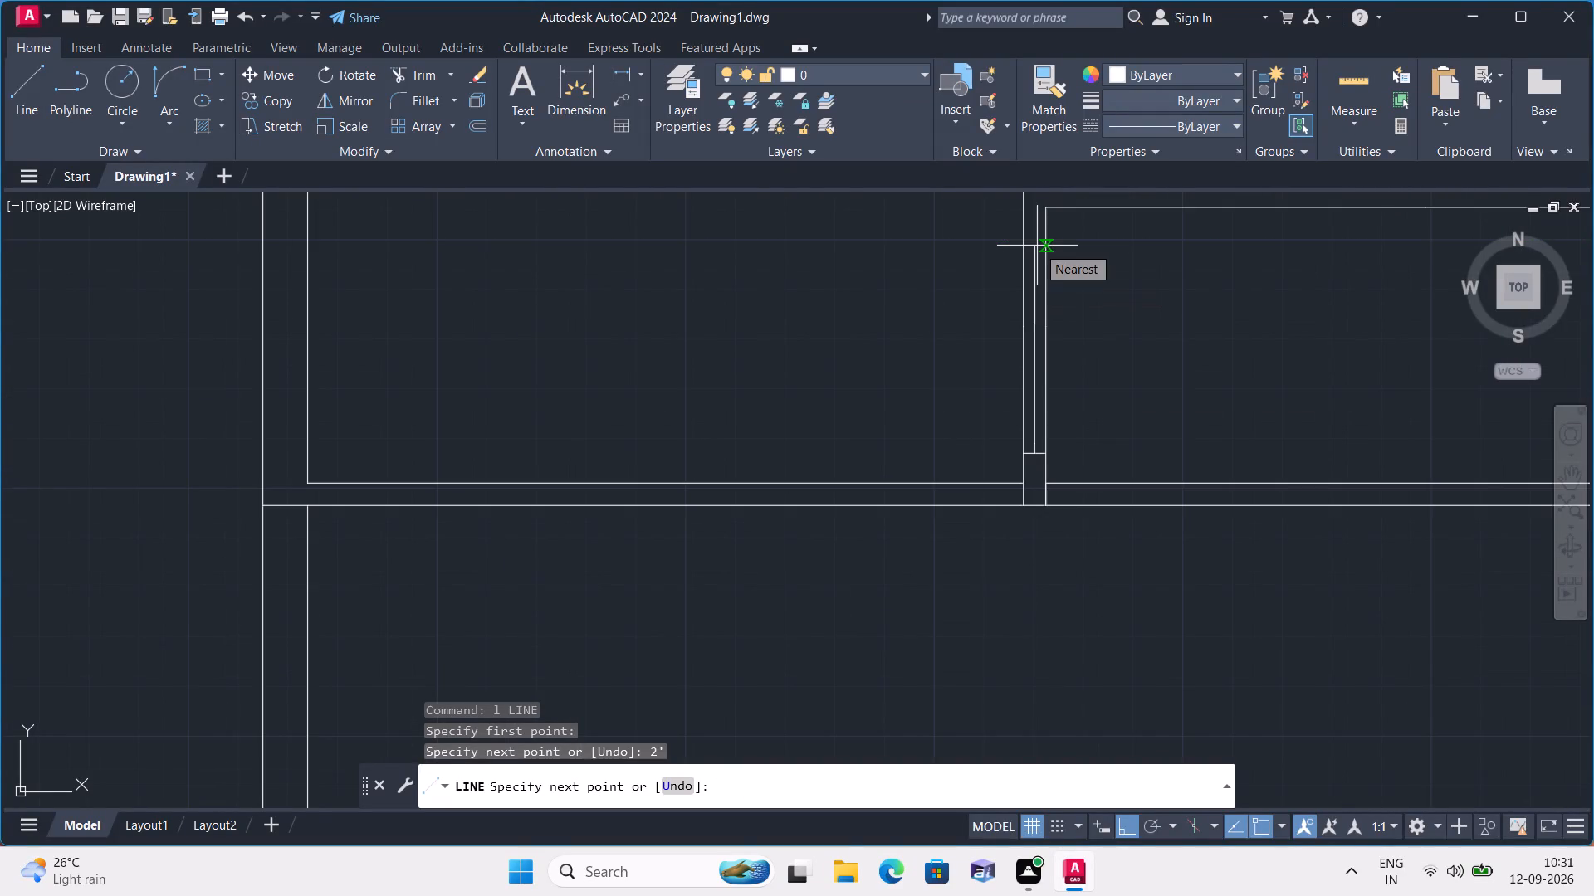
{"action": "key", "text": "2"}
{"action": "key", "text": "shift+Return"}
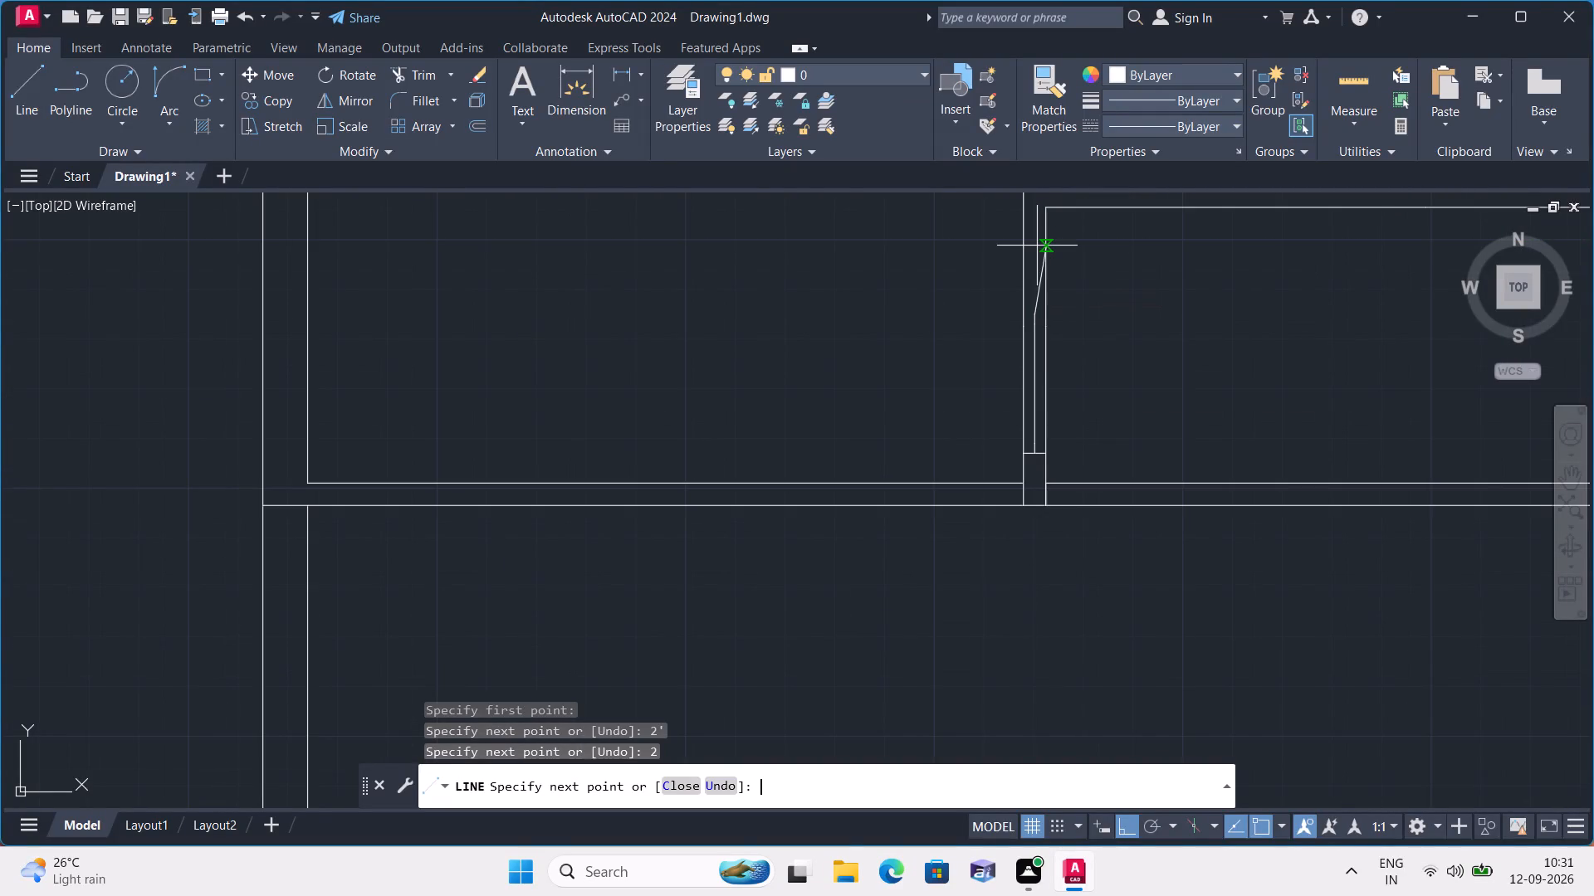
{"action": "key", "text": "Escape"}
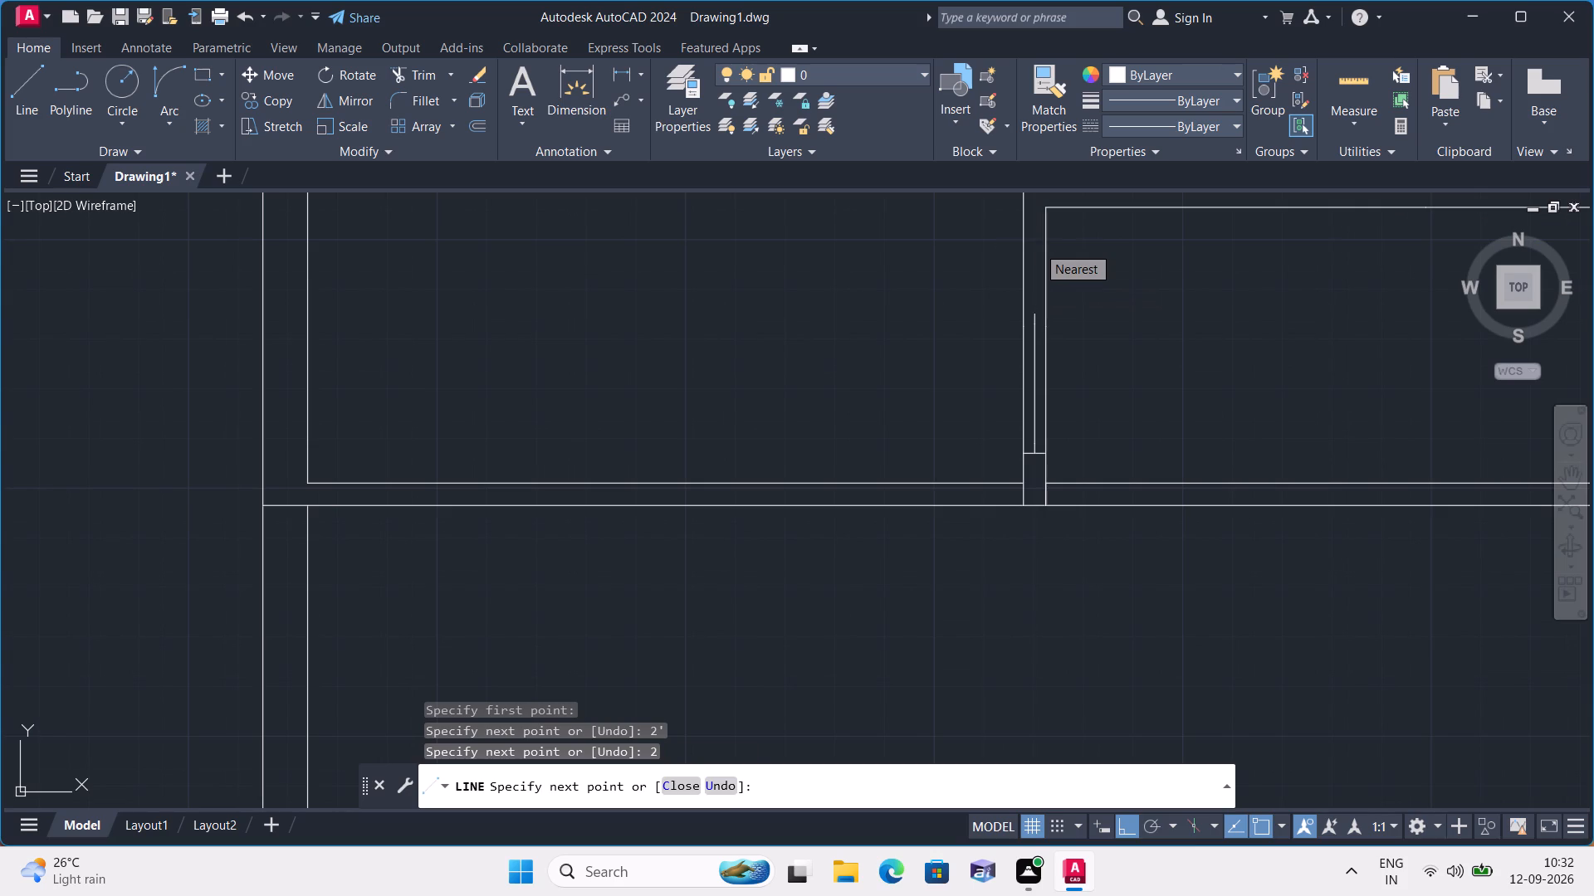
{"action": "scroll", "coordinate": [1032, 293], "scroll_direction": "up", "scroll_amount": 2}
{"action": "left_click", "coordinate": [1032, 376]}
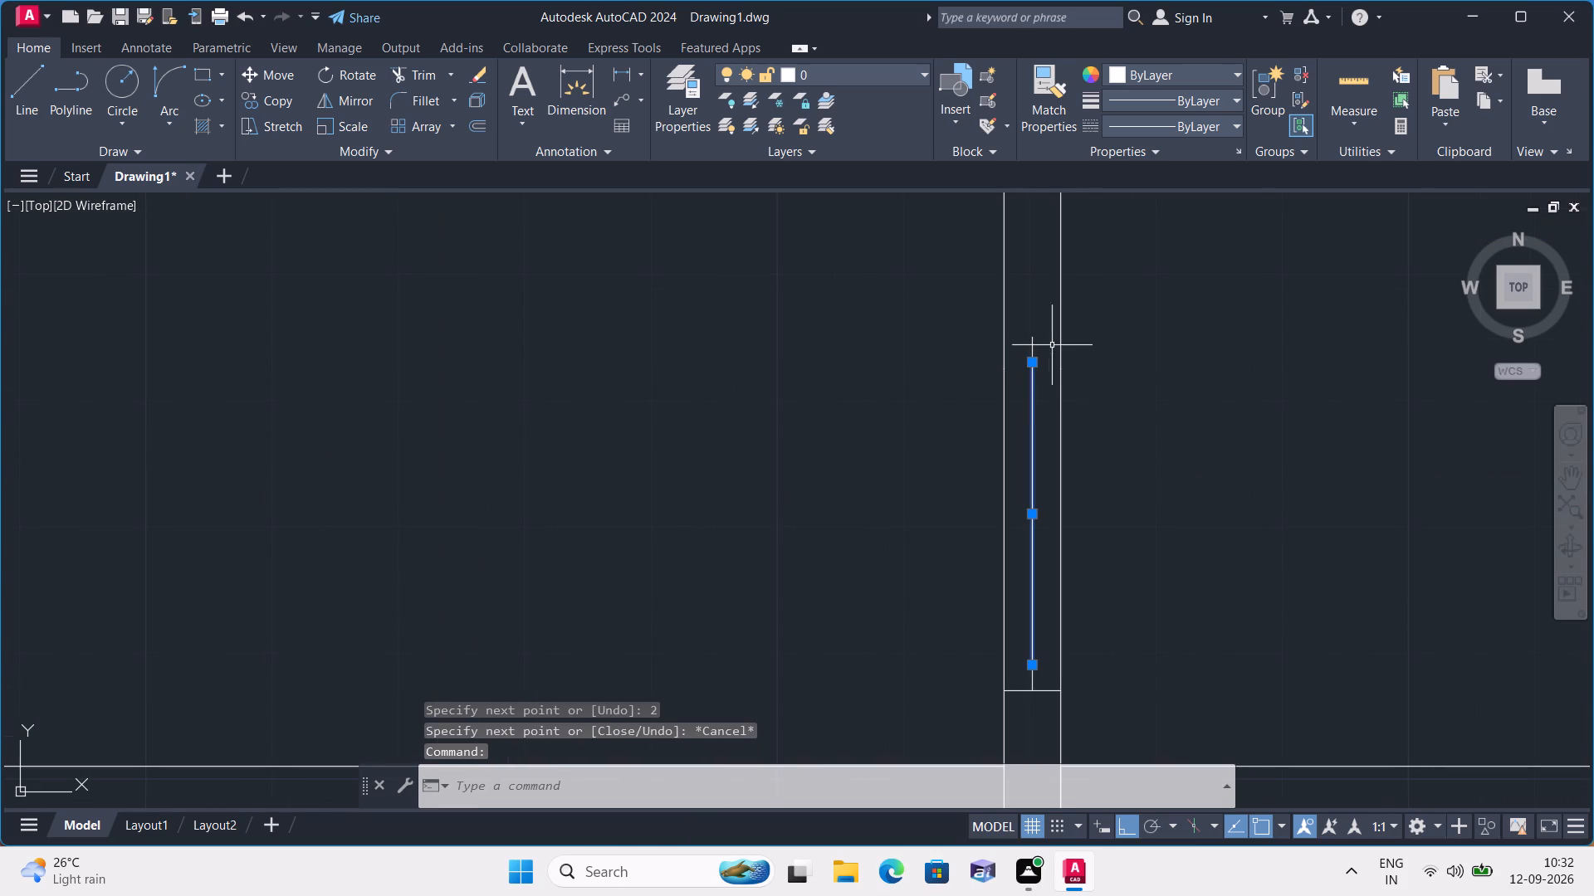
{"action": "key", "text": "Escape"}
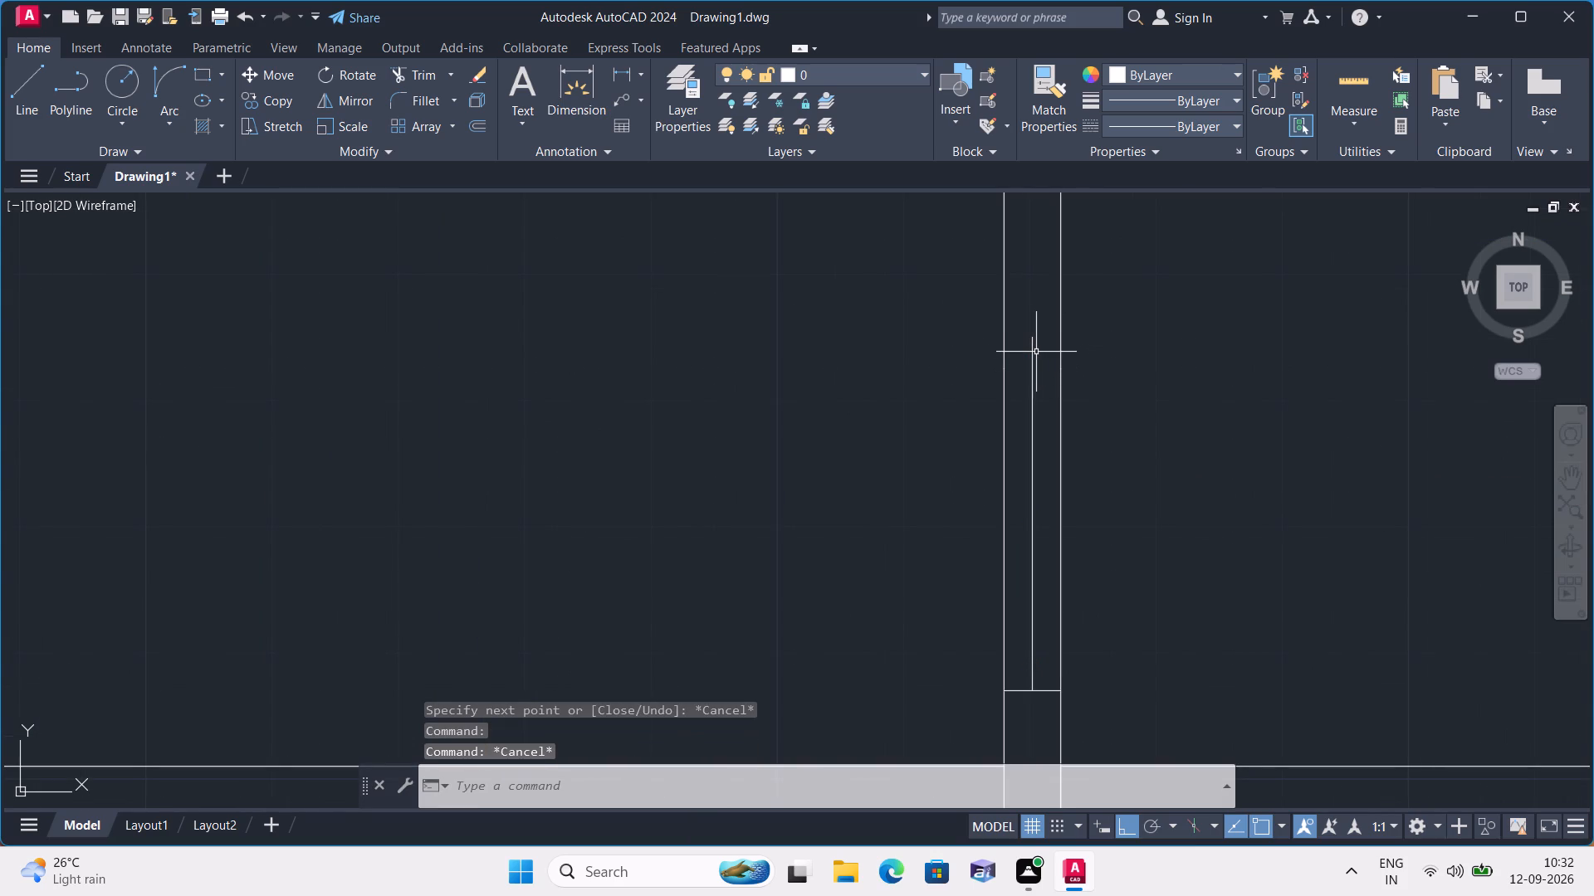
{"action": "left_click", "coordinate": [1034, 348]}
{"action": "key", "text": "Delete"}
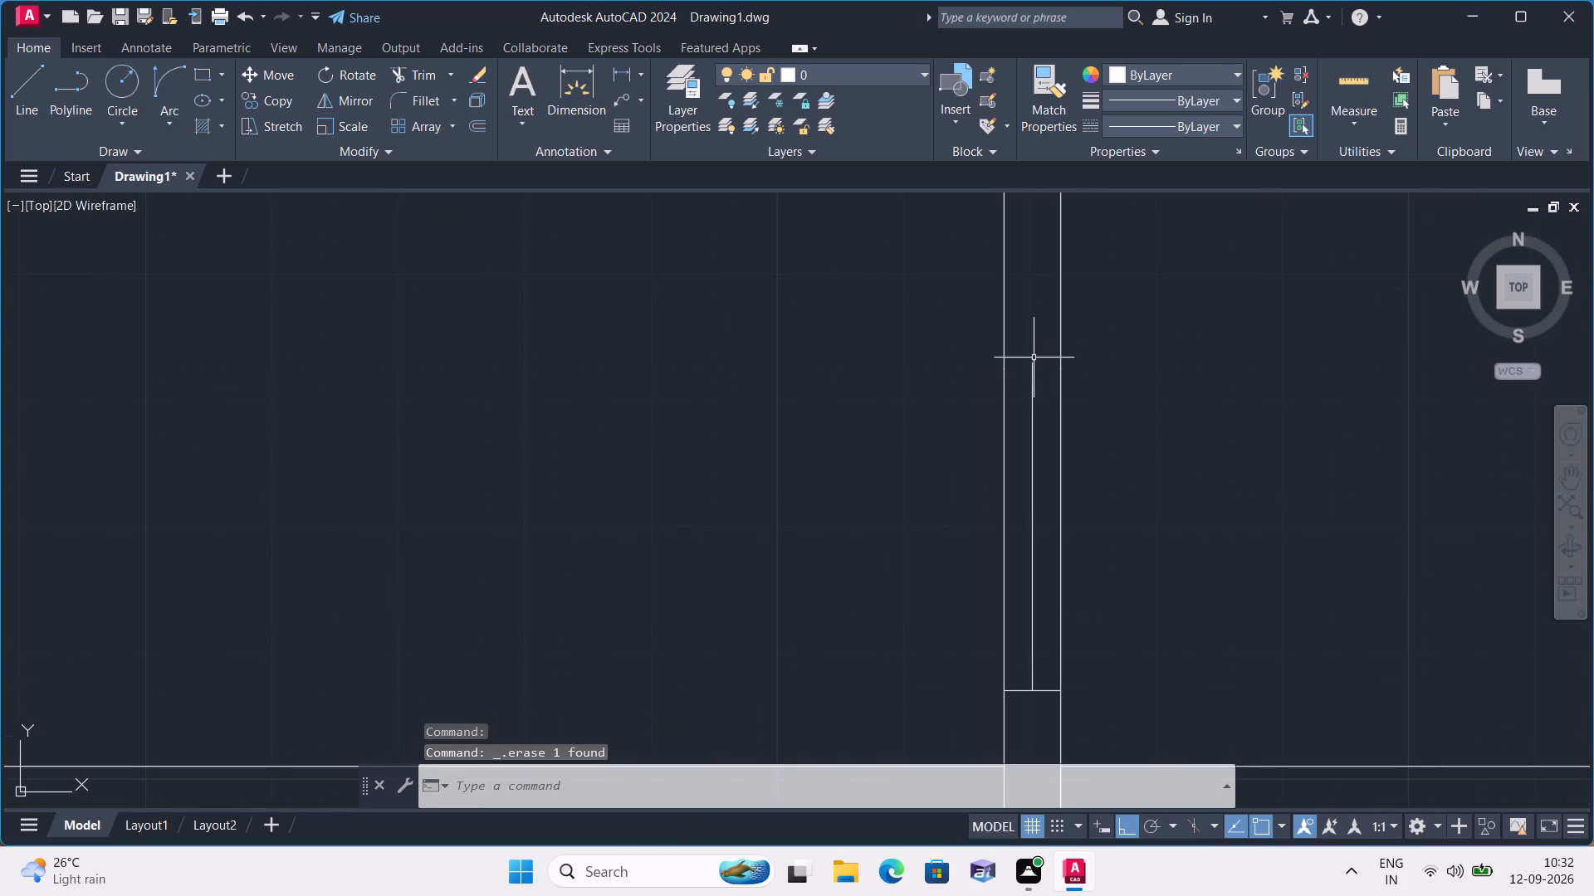
Draw a 2" stub line upward from the top end of the left partition's 2' line.
{"action": "type", "text": "l"}
{"action": "key", "text": "space"}
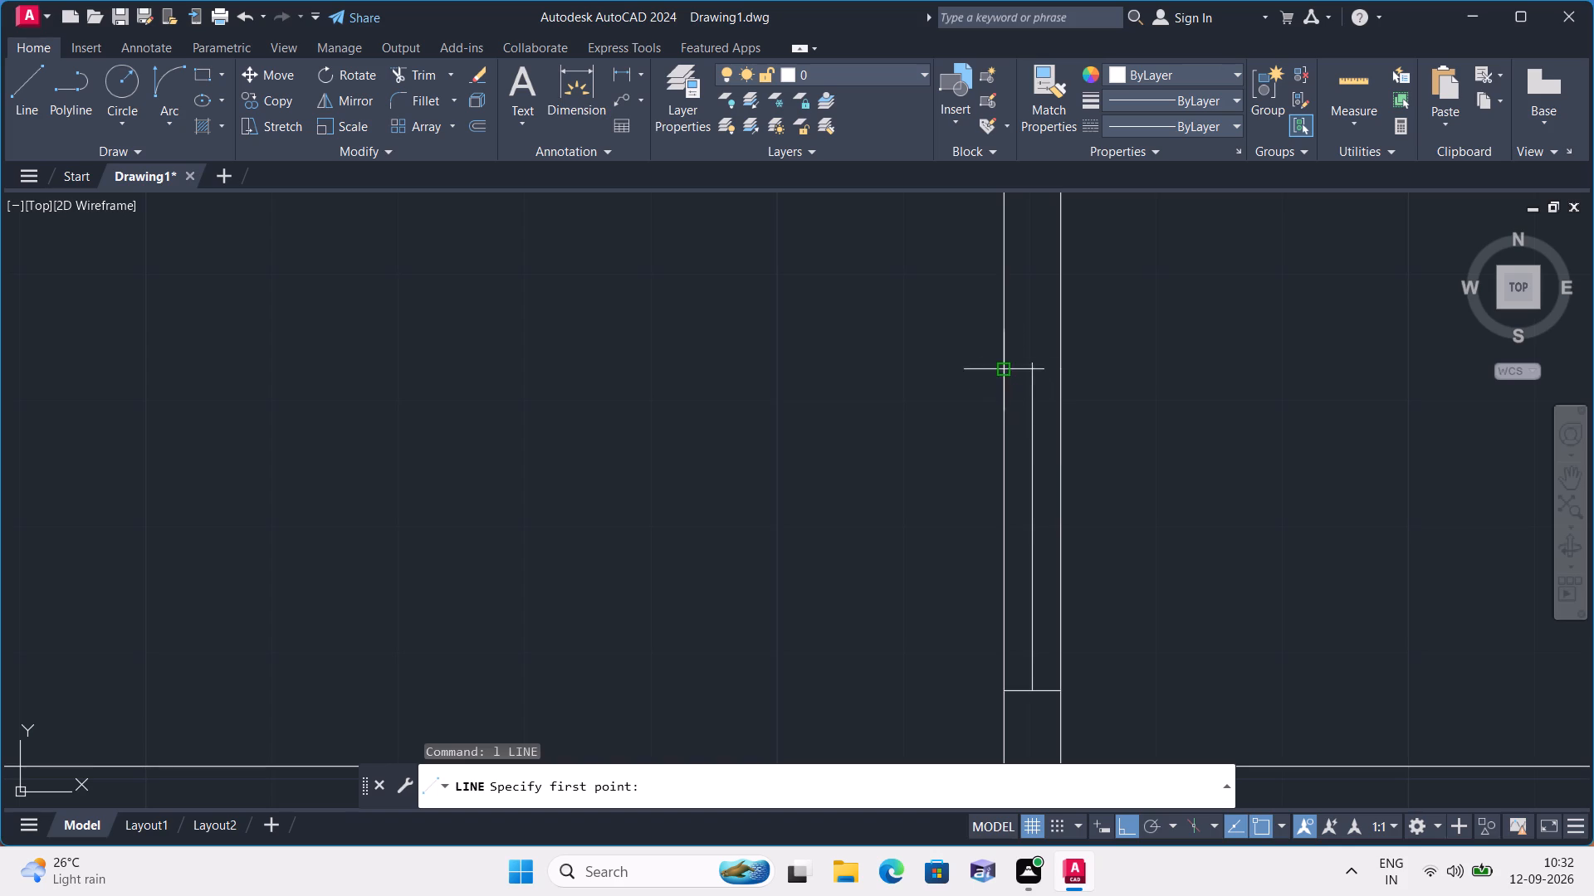
{"action": "left_click", "coordinate": [1029, 358]}
{"action": "type", "text": "2\""}
{"action": "key", "text": "space"}
{"action": "key", "text": "Escape"}
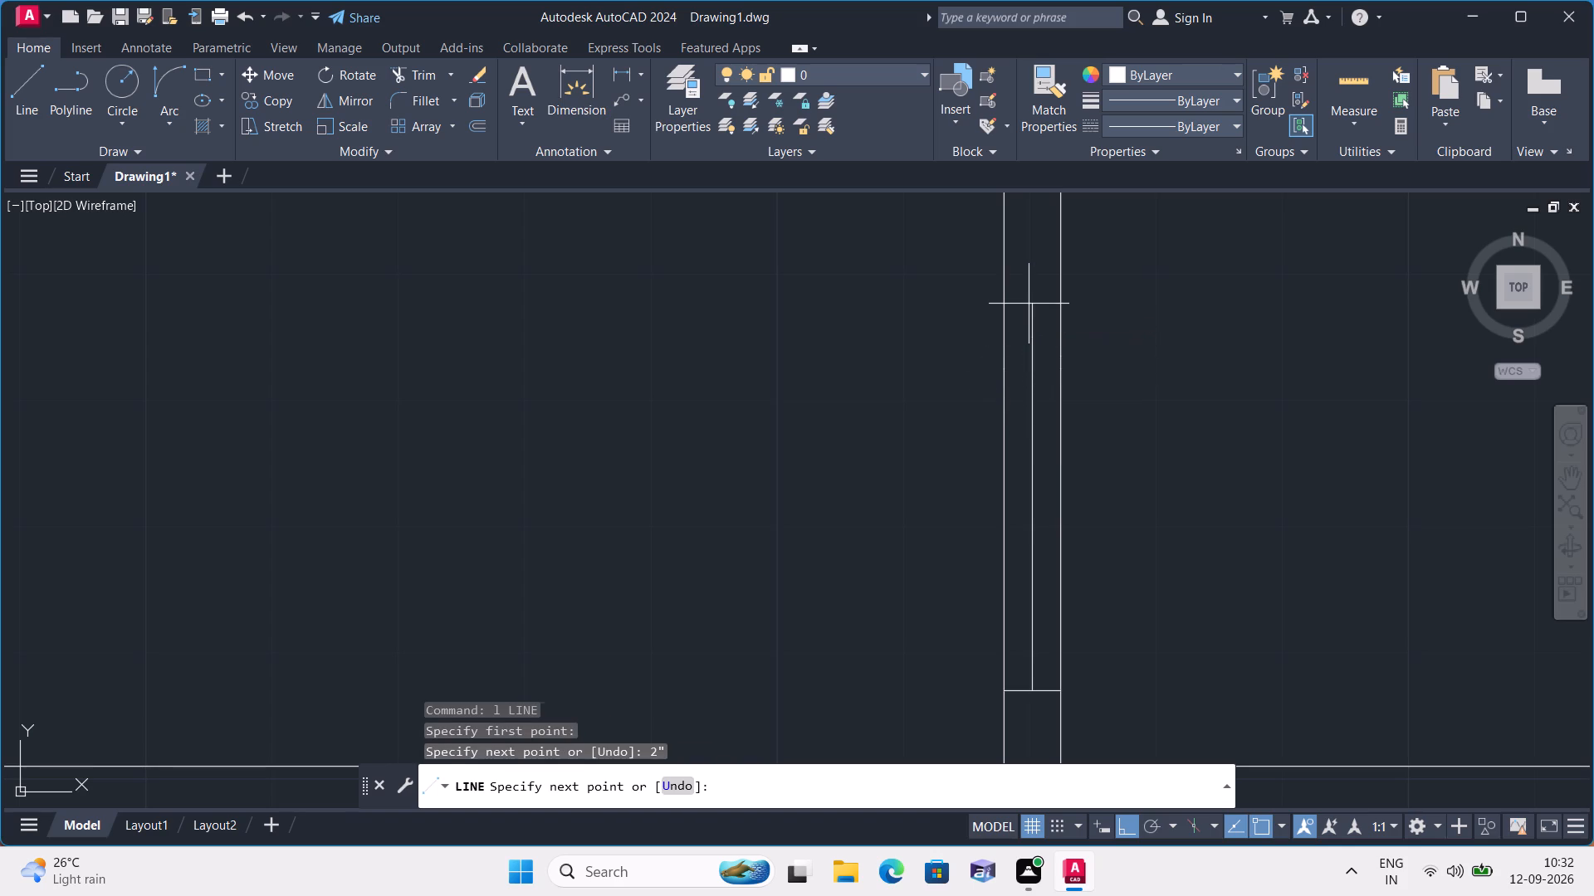
Erase the 2' spacing line between the two stubs in the left partition's lower door opening.
{"action": "left_click", "coordinate": [1030, 404]}
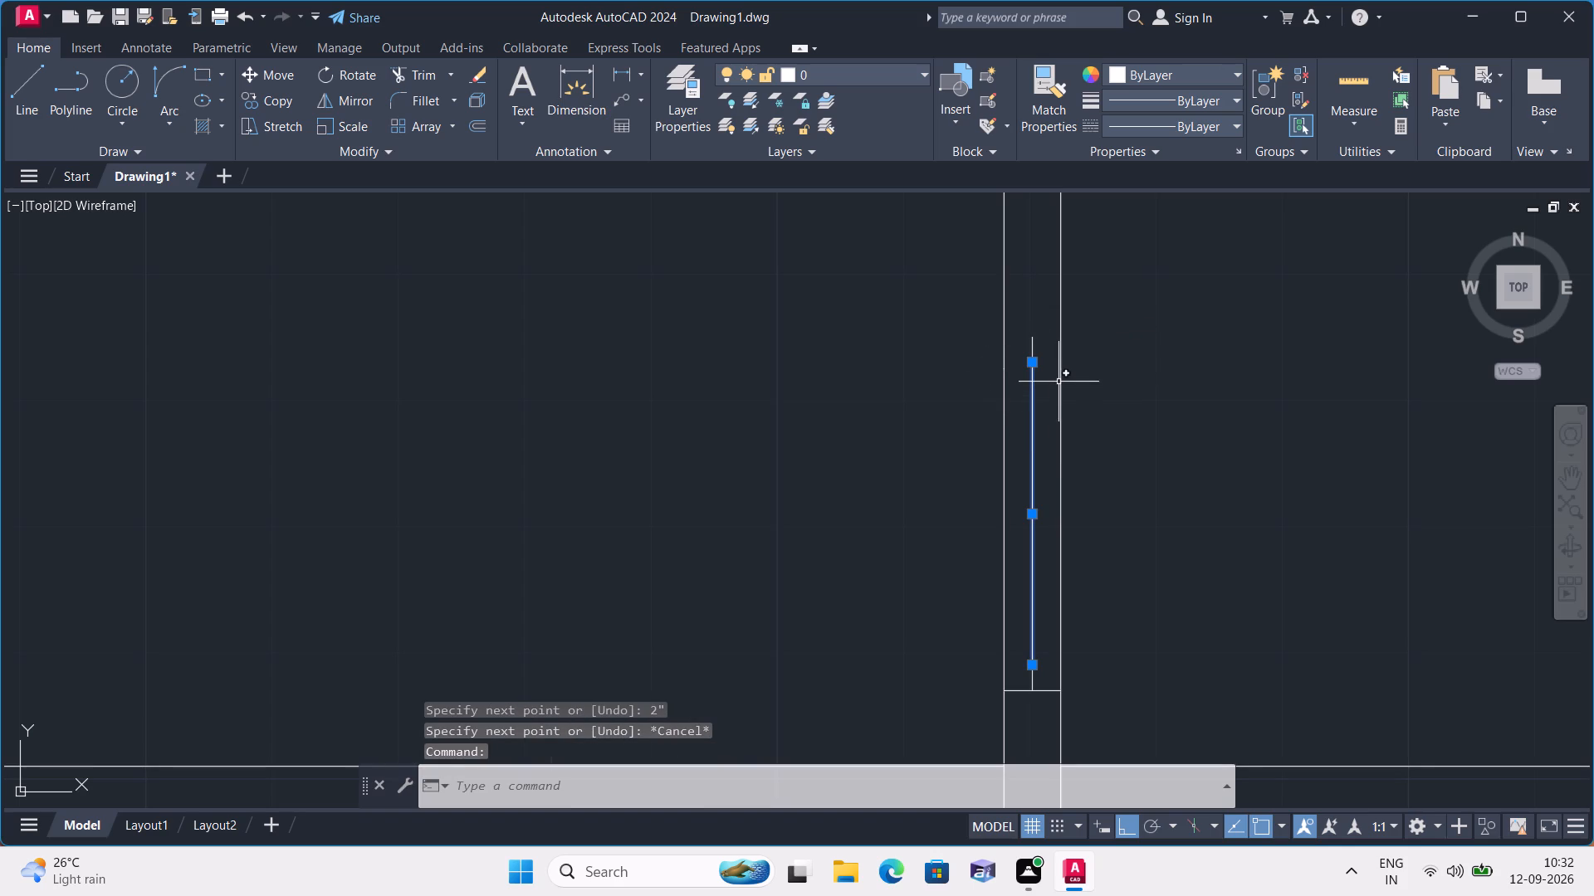
{"action": "key", "text": "Delete"}
Draw the left partition's upper jamb line from the top of the upper stub to both partition faces.
{"action": "type", "text": "l"}
{"action": "key", "text": "space"}
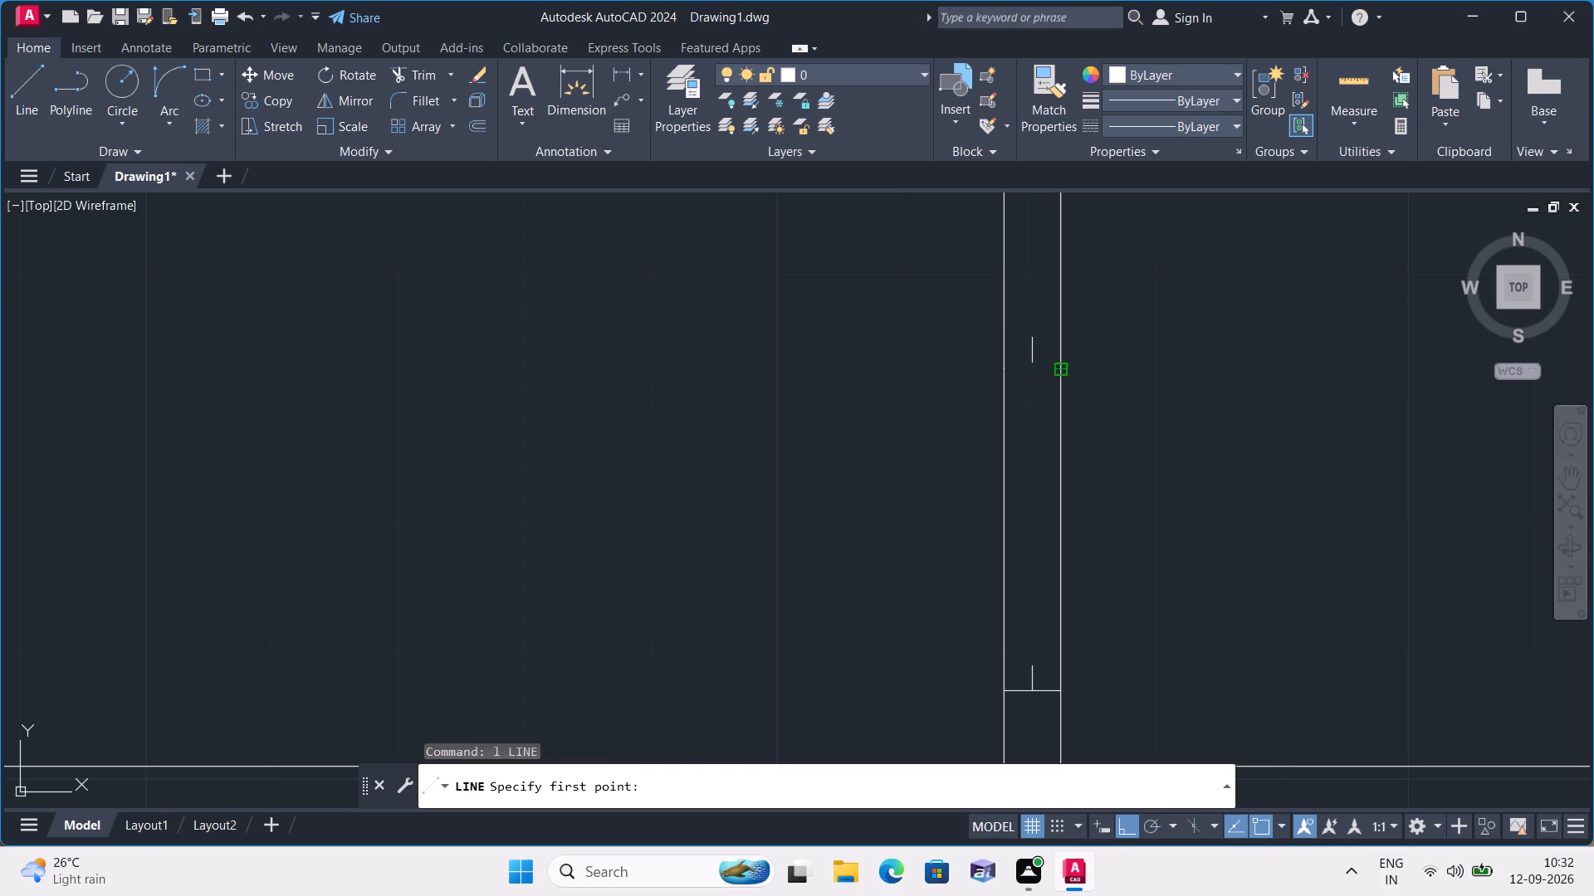
{"action": "left_click", "coordinate": [1034, 334]}
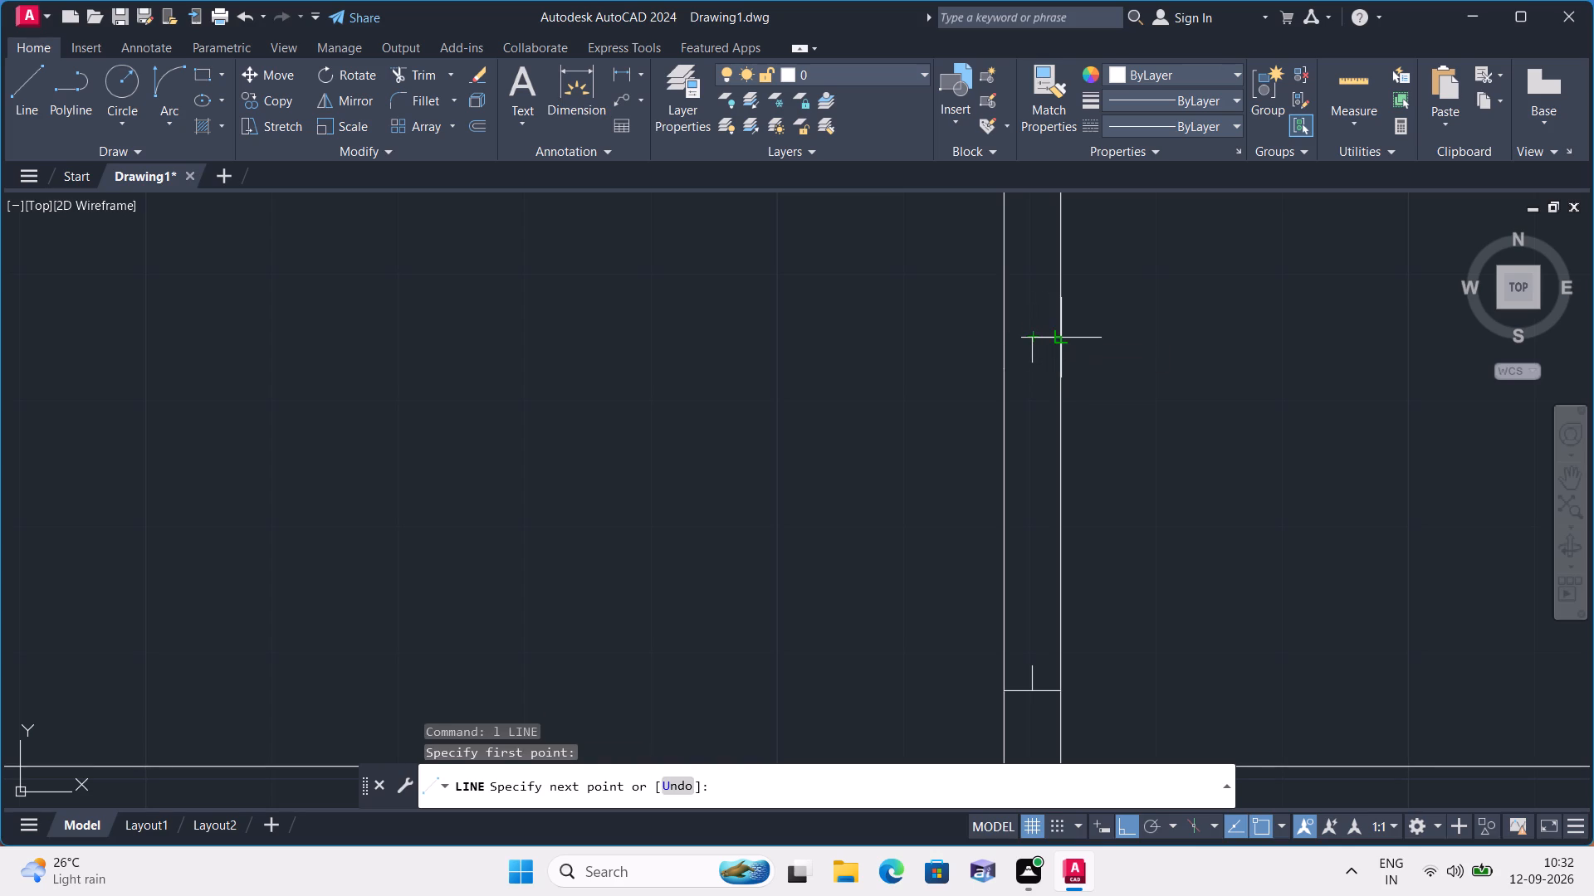
{"action": "left_click", "coordinate": [1059, 336]}
{"action": "key", "text": "space"}
{"action": "key", "text": "space"}
{"action": "left_click", "coordinate": [1034, 338]}
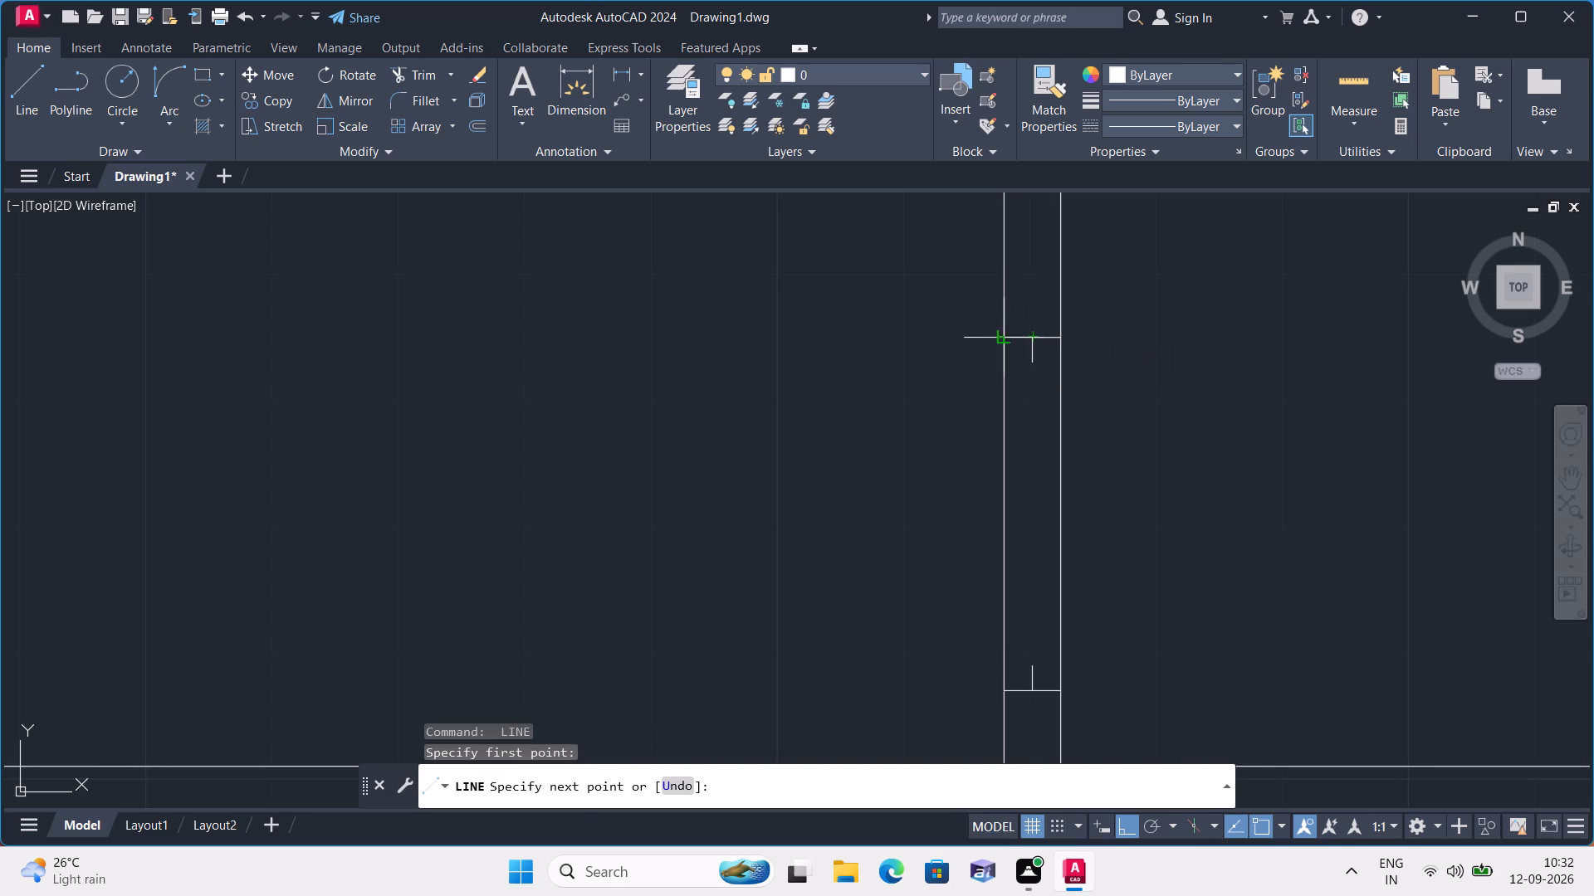
{"action": "left_click", "coordinate": [1005, 336]}
{"action": "key", "text": "space"}
Draw a 2' line upward from the right partition's lower stub and continue it with a 2" segment.
{"action": "scroll", "coordinate": [1103, 566], "scroll_direction": "down", "scroll_amount": 1}
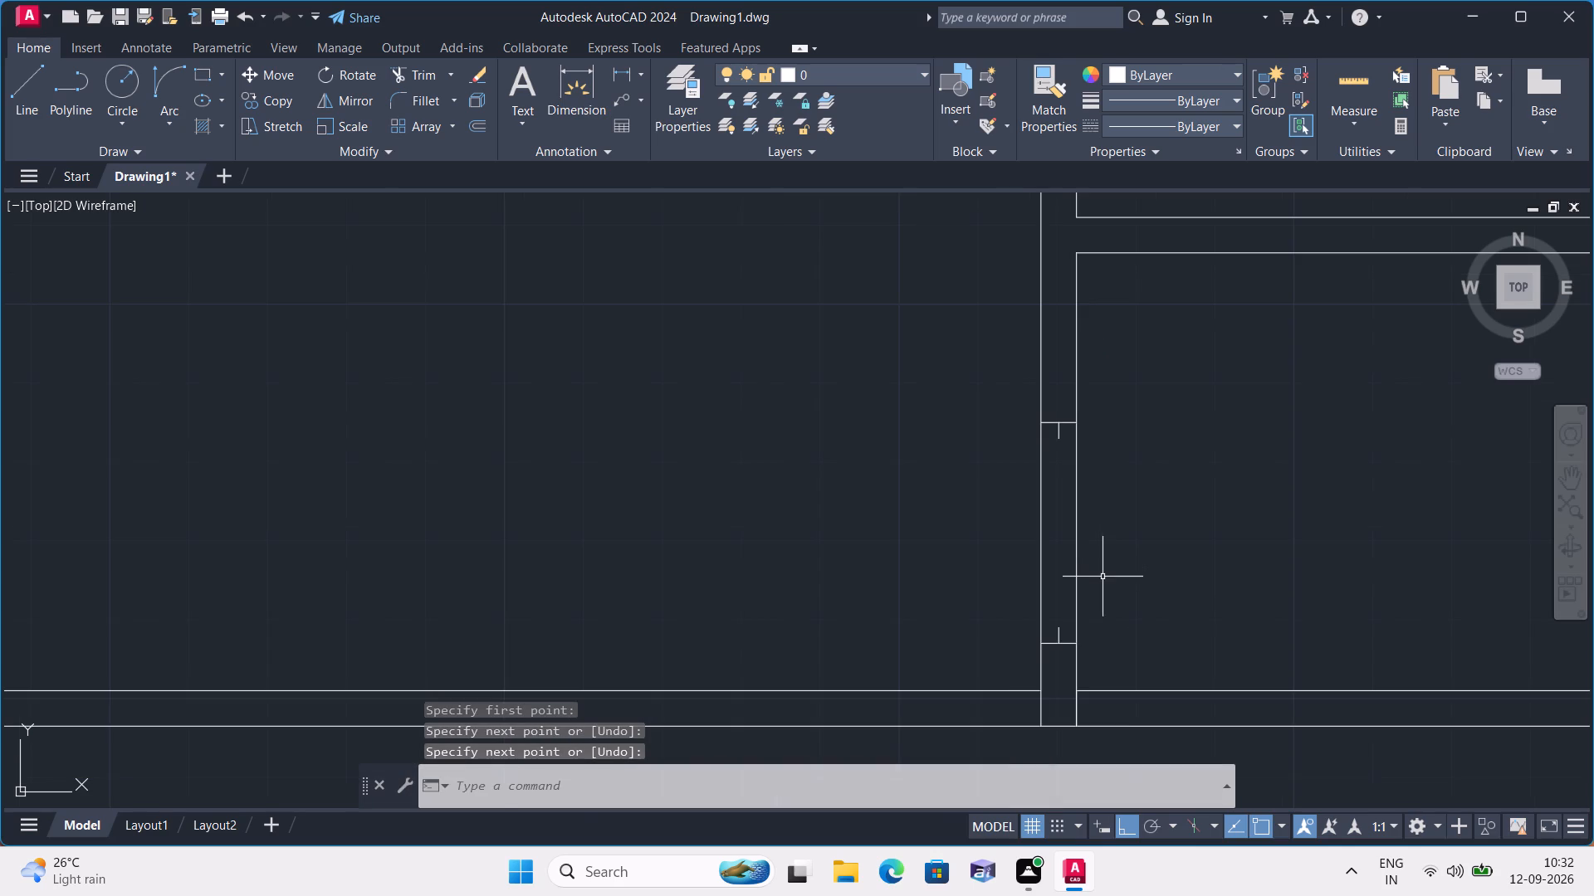
{"action": "middle_click_drag", "start_coordinate": [1094, 566], "coordinate": [1068, 416]}
{"action": "scroll", "coordinate": [1056, 506], "scroll_direction": "up", "scroll_amount": 1}
{"action": "scroll", "coordinate": [1060, 496], "scroll_direction": "down", "scroll_amount": 4}
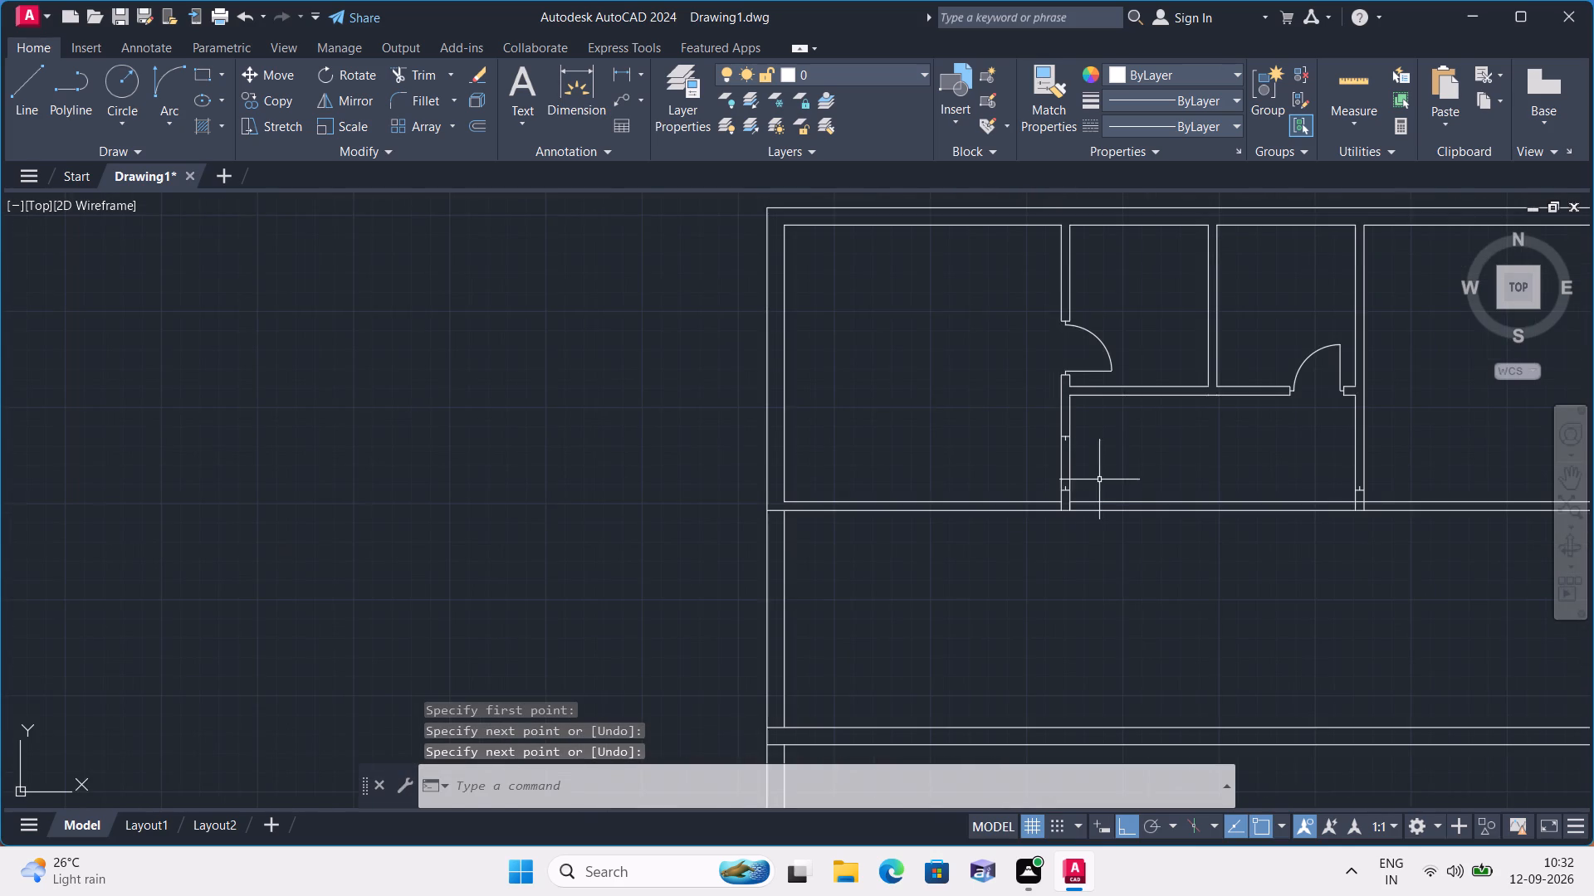
{"action": "middle_click_drag", "start_coordinate": [1101, 473], "coordinate": [780, 448]}
{"action": "type", "text": "l"}
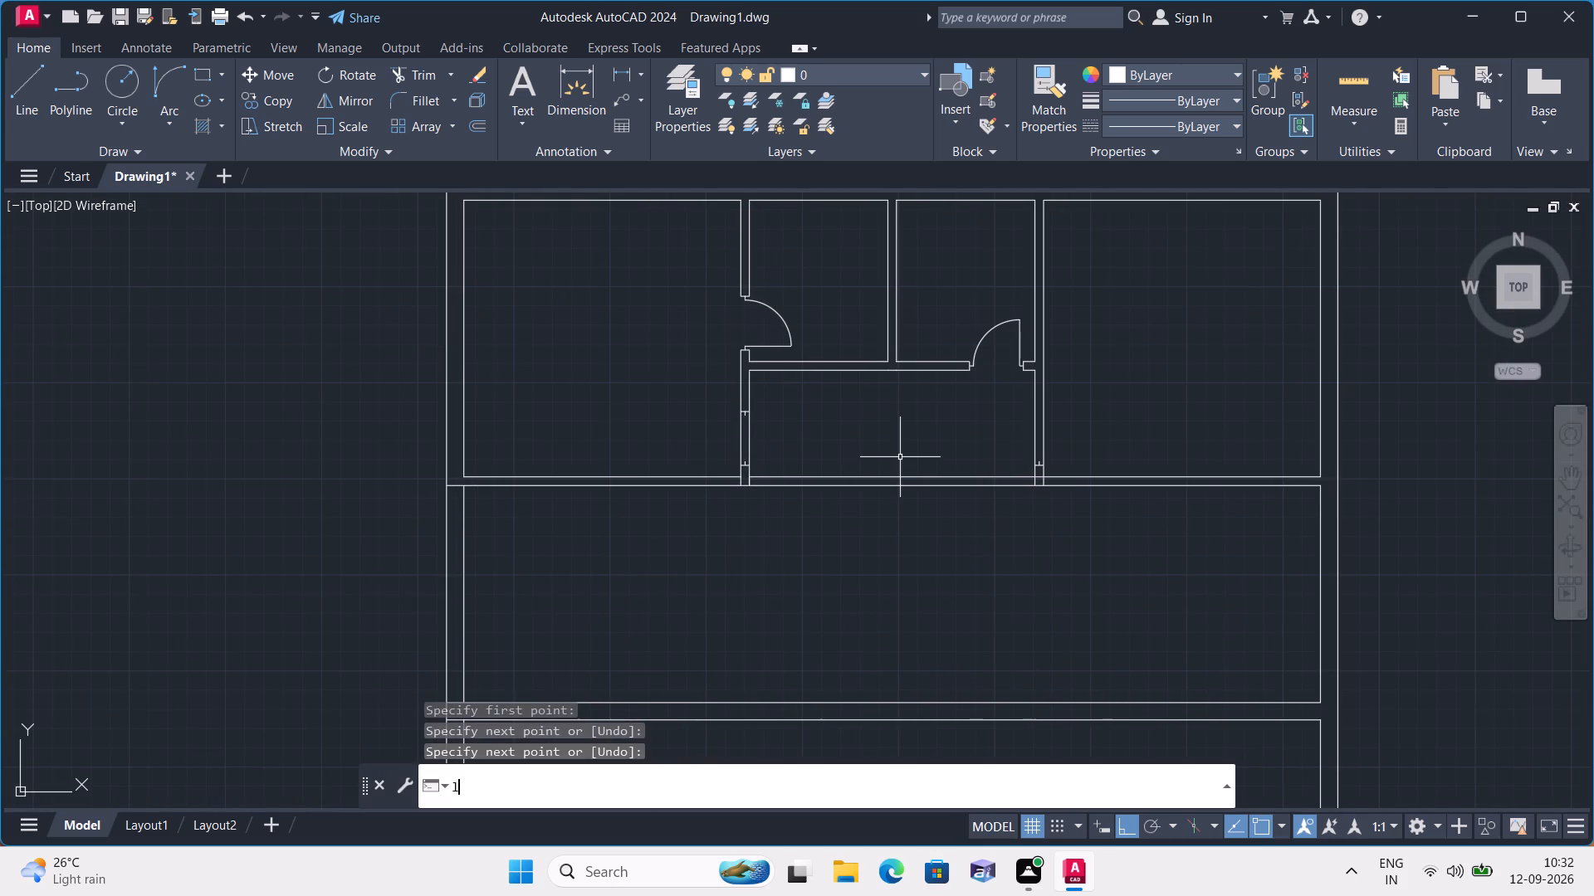
{"action": "key", "text": "space"}
{"action": "scroll", "coordinate": [1025, 417], "scroll_direction": "up", "scroll_amount": 3}
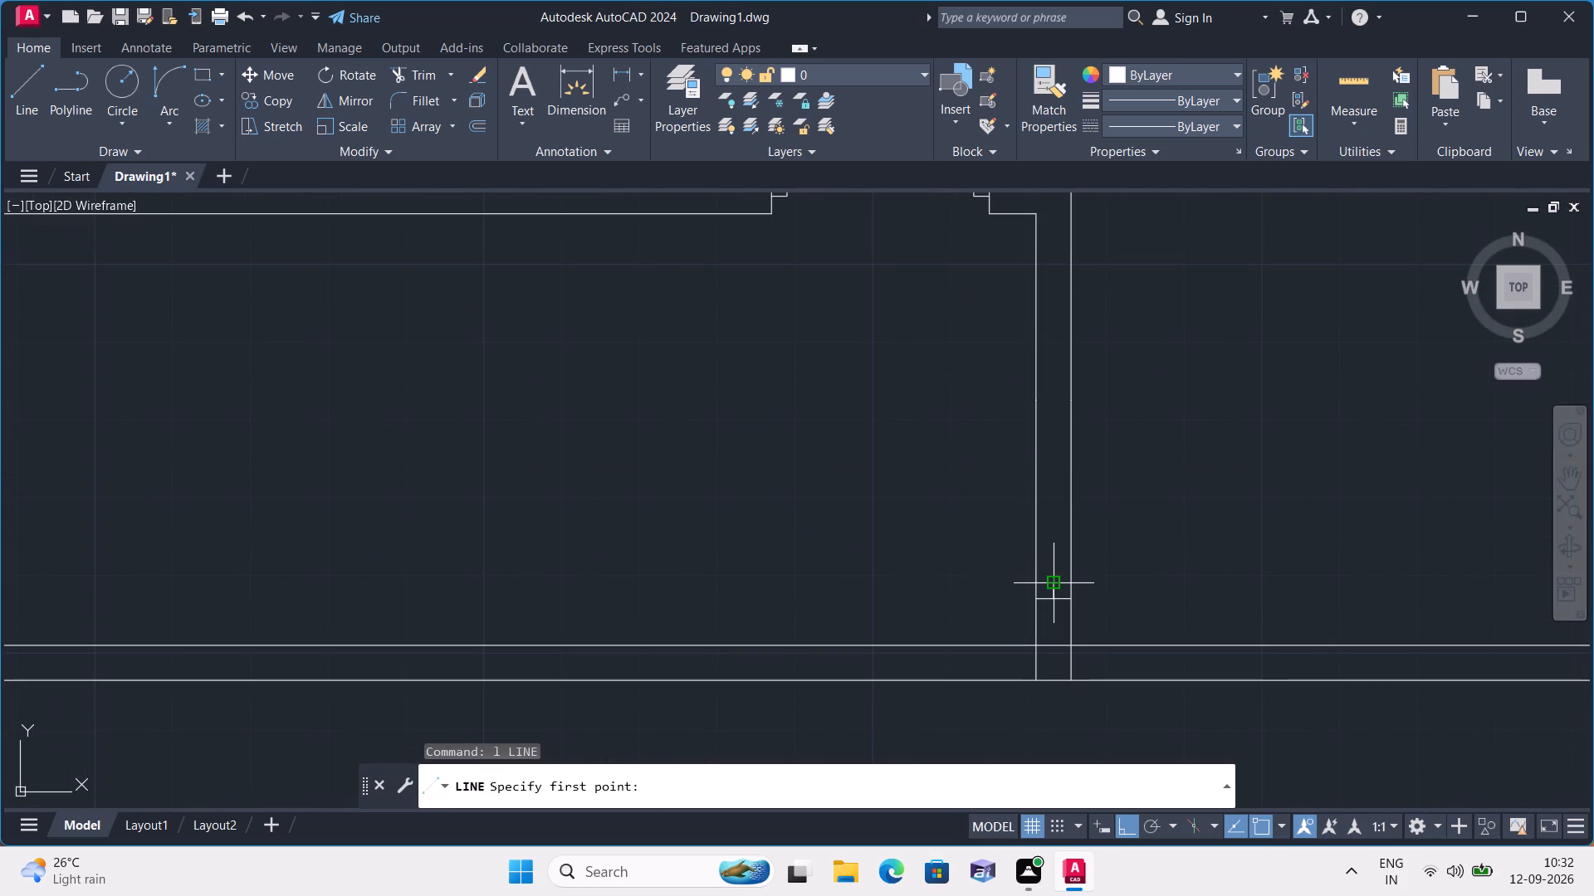
{"action": "left_click", "coordinate": [1054, 582]}
{"action": "type", "text": "2'"}
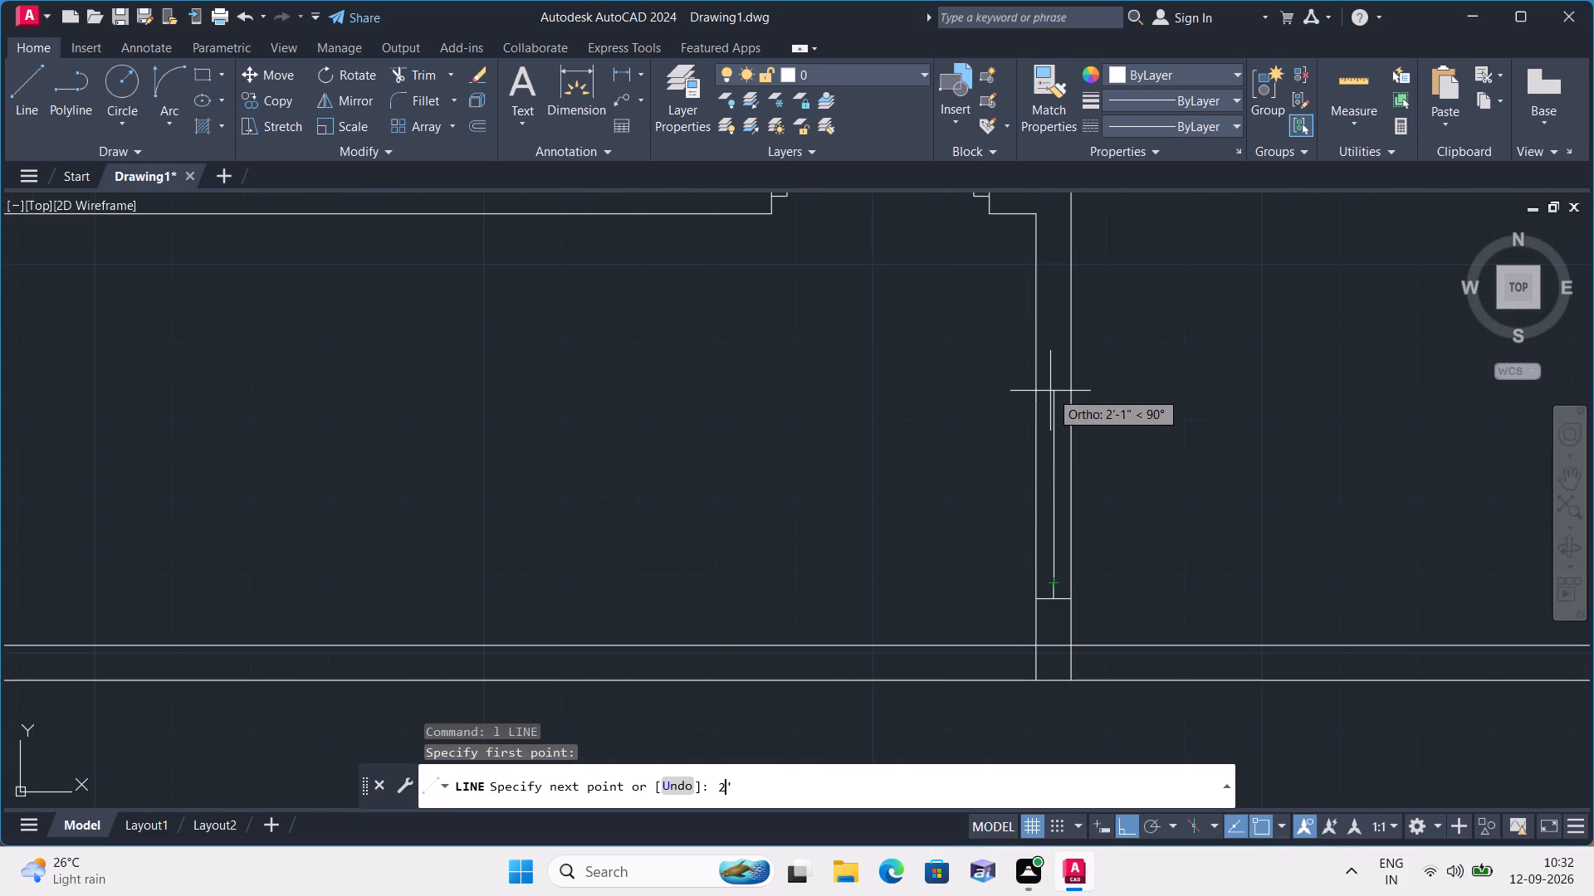
{"action": "key", "text": "space"}
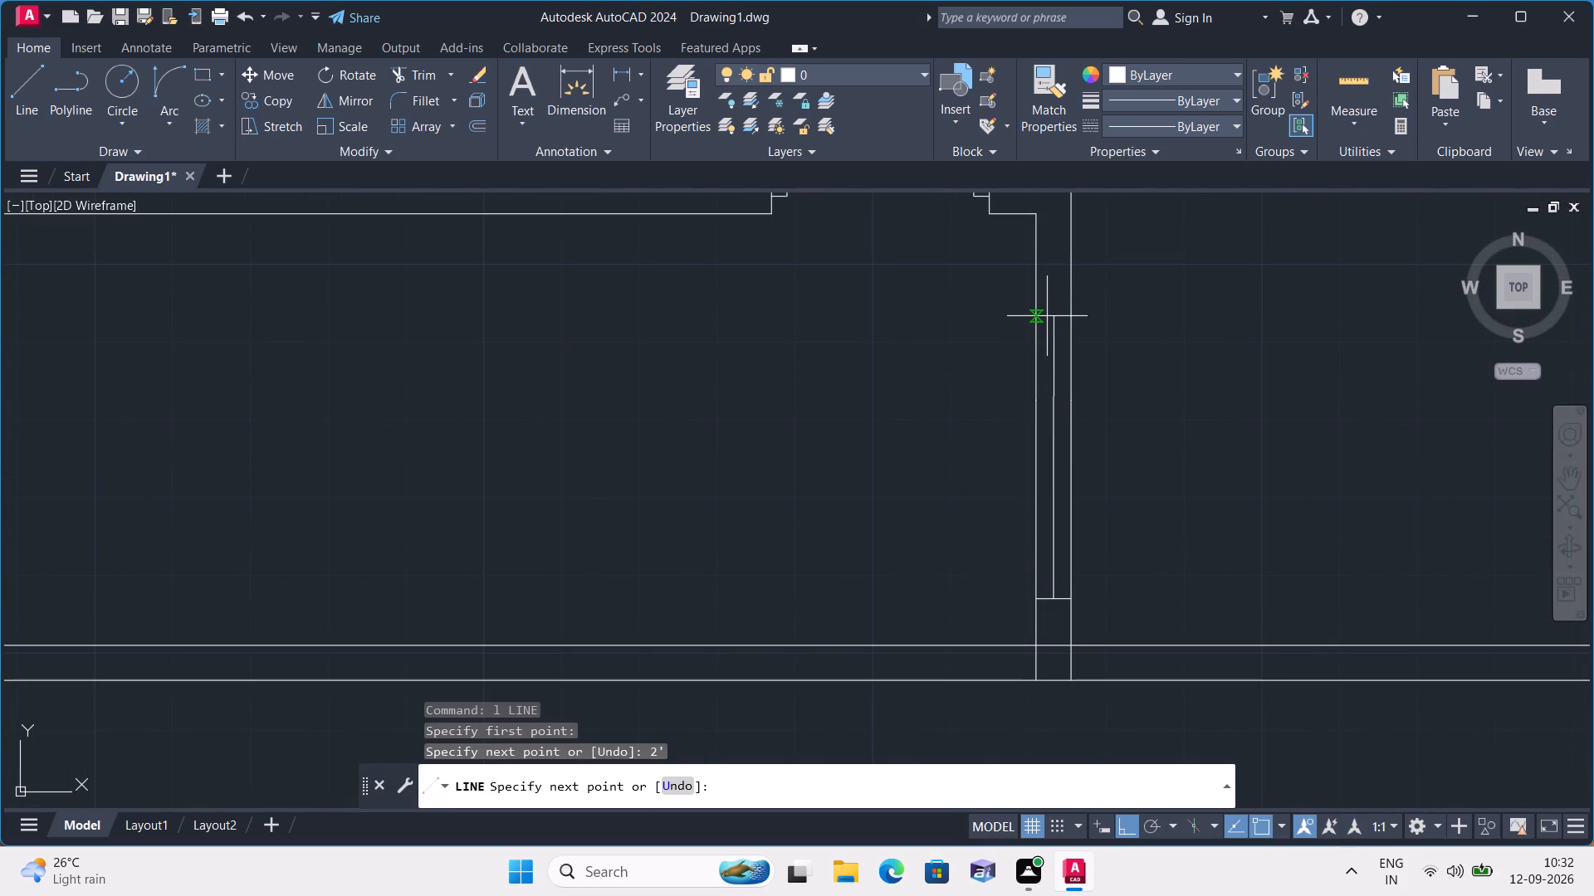
{"action": "type", "text": "2\""}
{"action": "key", "text": "space"}
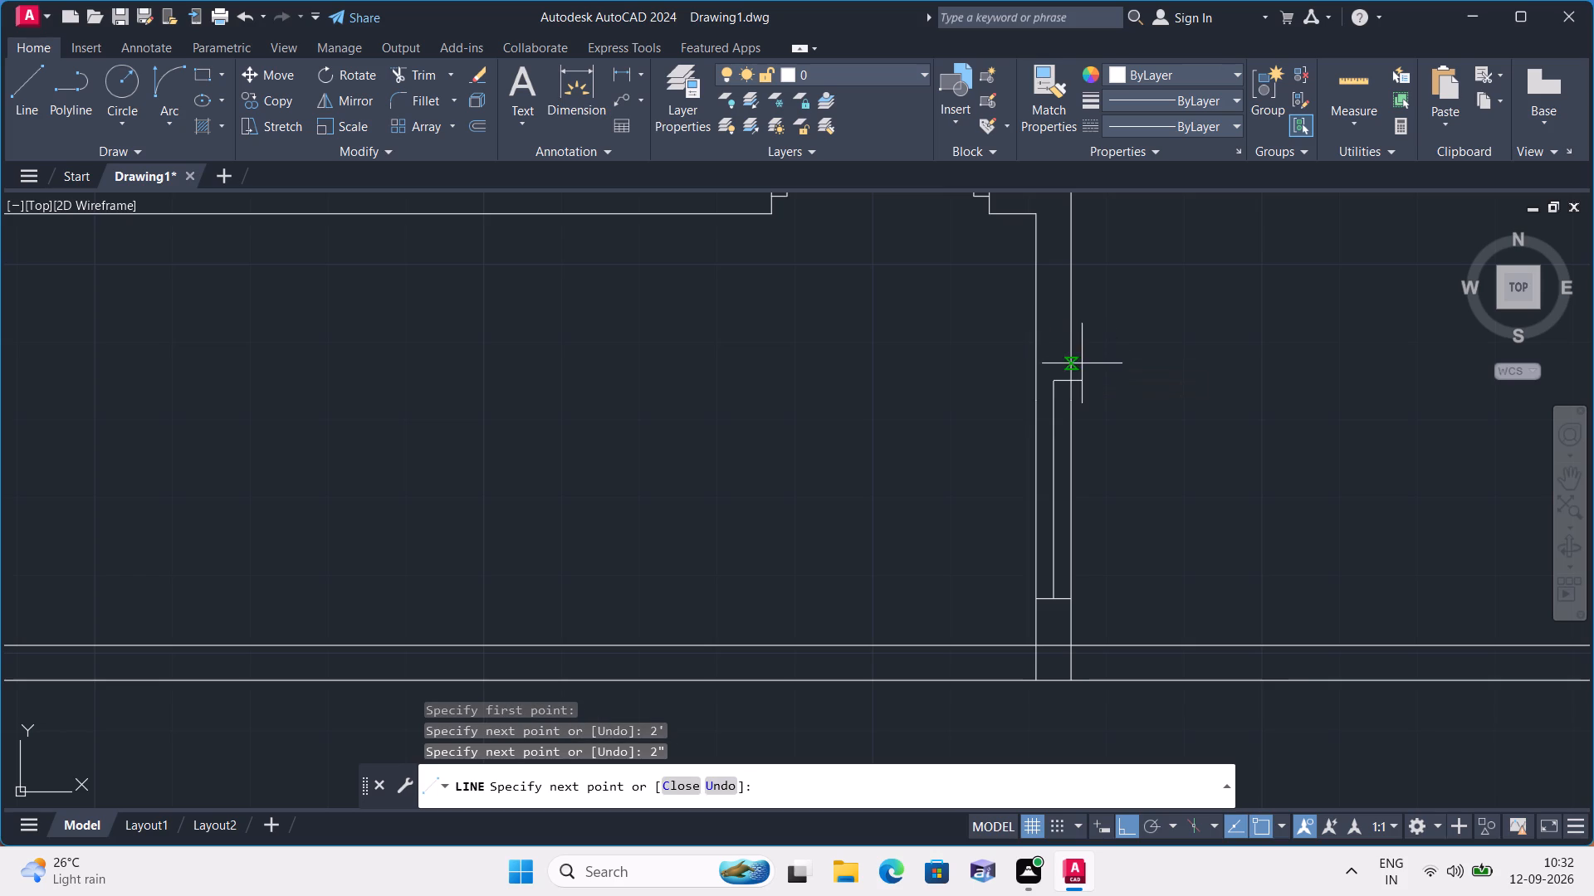
Draw the right partition's upper jamb line from the top of the 2" segment to both partition faces.
{"action": "left_click", "coordinate": [1072, 387]}
{"action": "key", "text": "space"}
{"action": "key", "text": "space"}
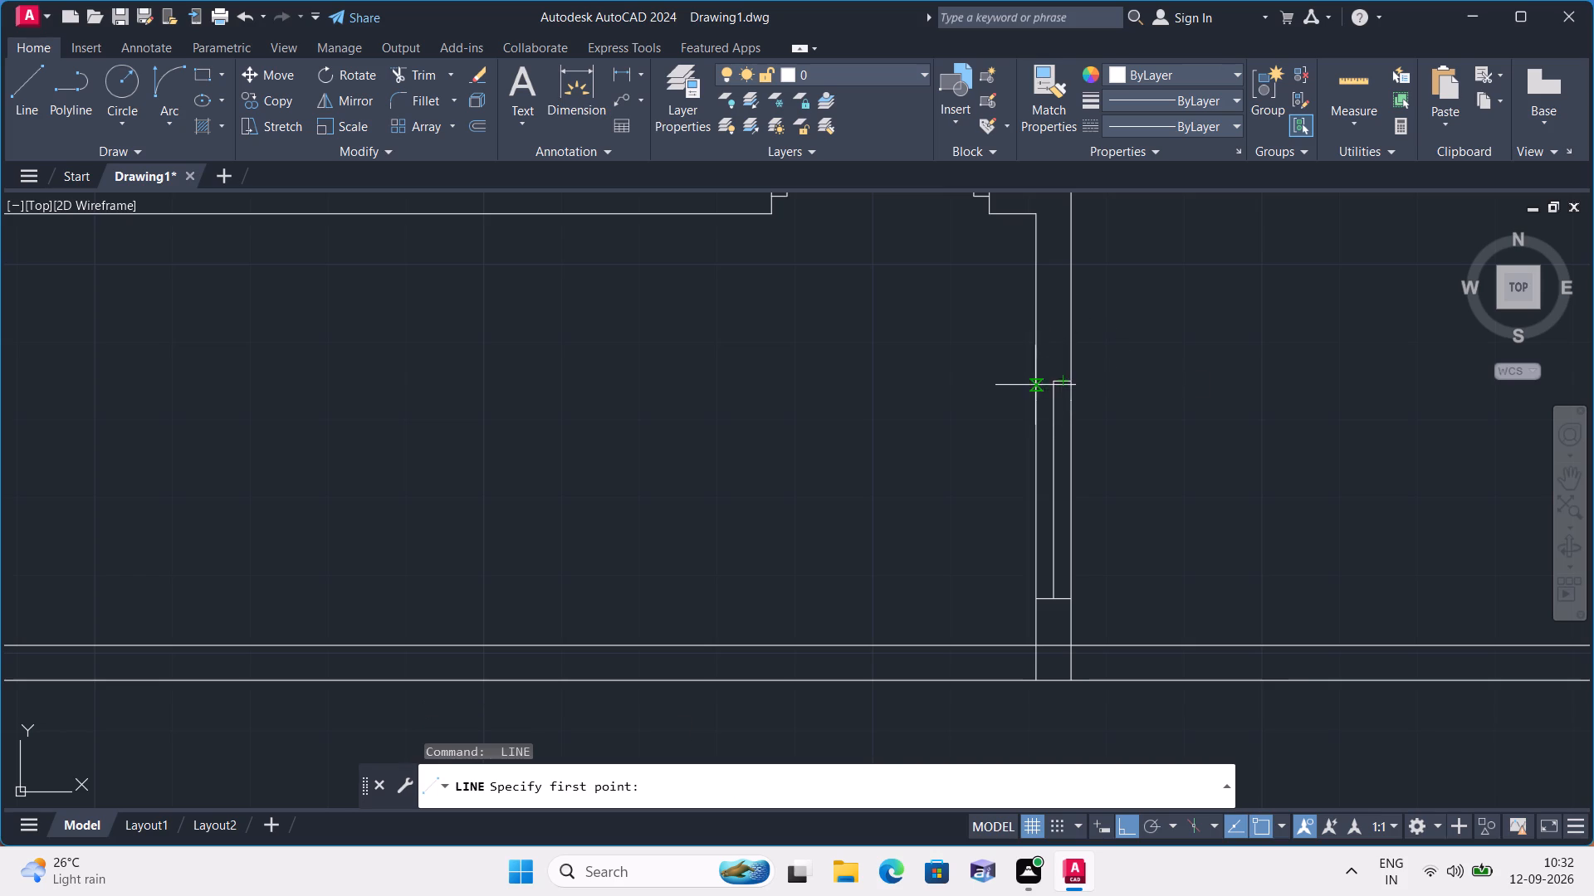
{"action": "left_click", "coordinate": [1054, 376]}
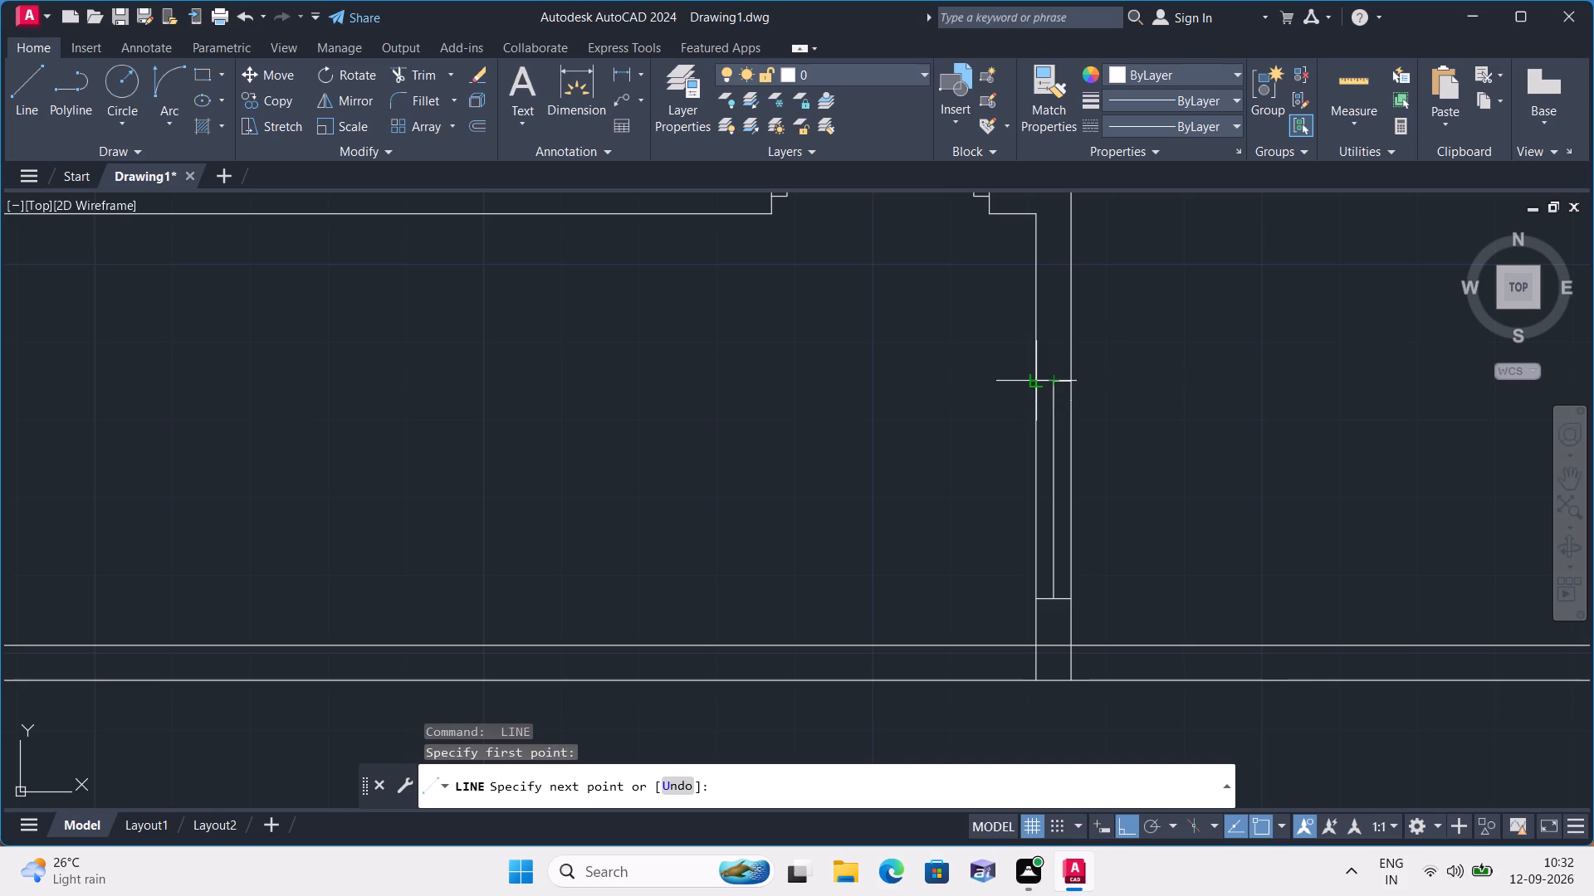
{"action": "left_click", "coordinate": [1041, 377]}
{"action": "key", "text": "space"}
Trim both faces of the left partition between the upper and lower jambs, including the short ends beside the upper stub.
{"action": "scroll", "coordinate": [956, 421], "scroll_direction": "down", "scroll_amount": 1}
{"action": "type", "text": "trim"}
{"action": "key", "text": "space"}
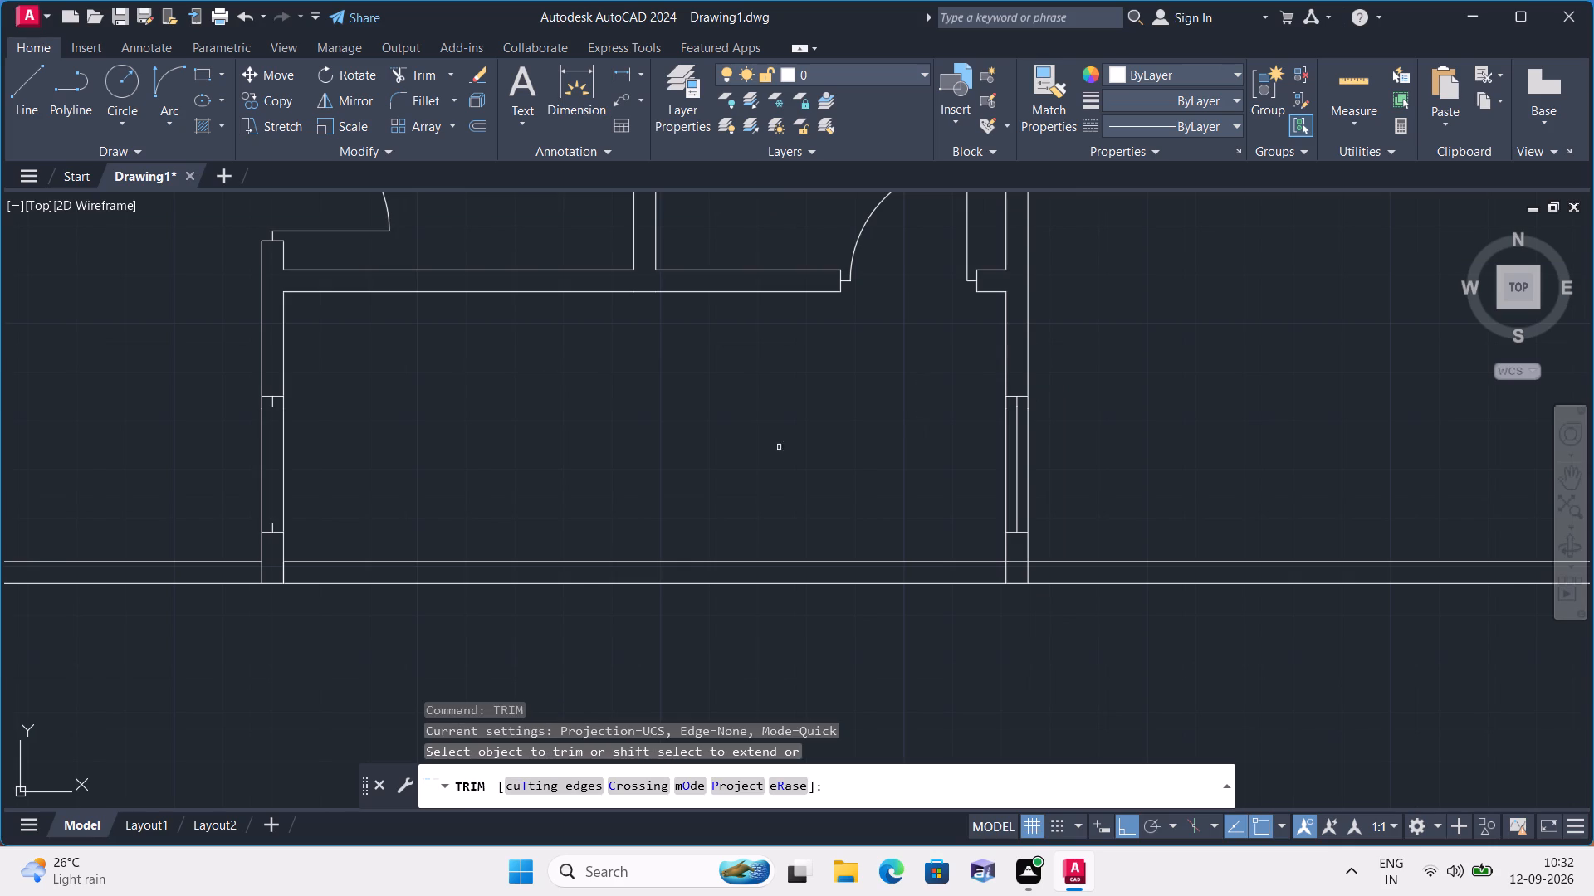
{"action": "left_click", "coordinate": [291, 450]}
{"action": "left_click", "coordinate": [237, 455]}
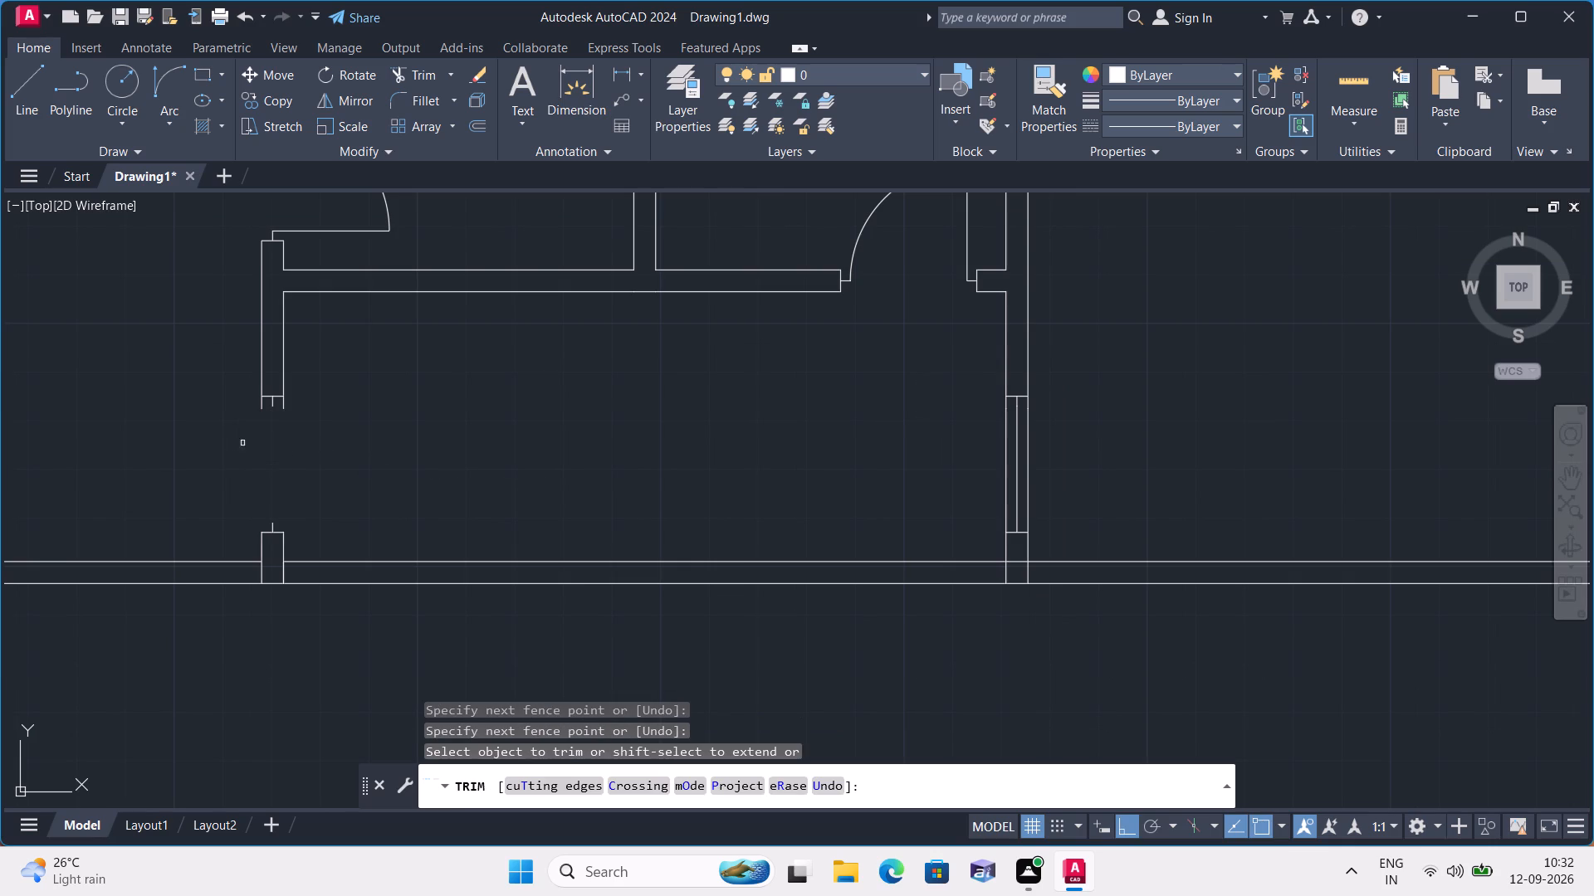
{"action": "scroll", "coordinate": [243, 428], "scroll_direction": "up", "scroll_amount": 2}
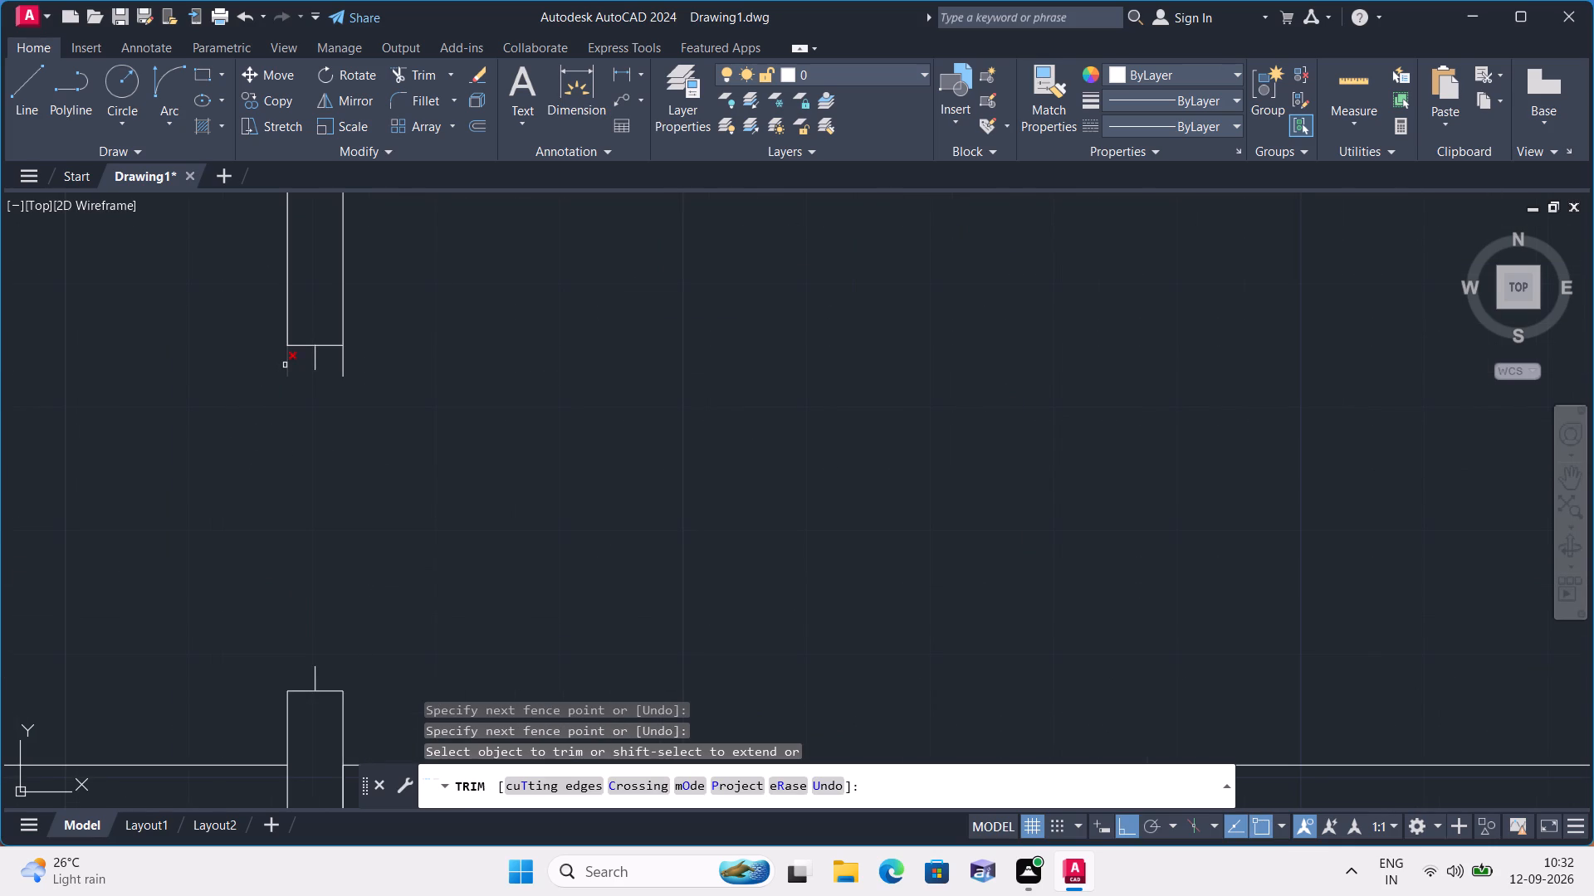
{"action": "left_click", "coordinate": [288, 365]}
{"action": "left_click", "coordinate": [344, 363]}
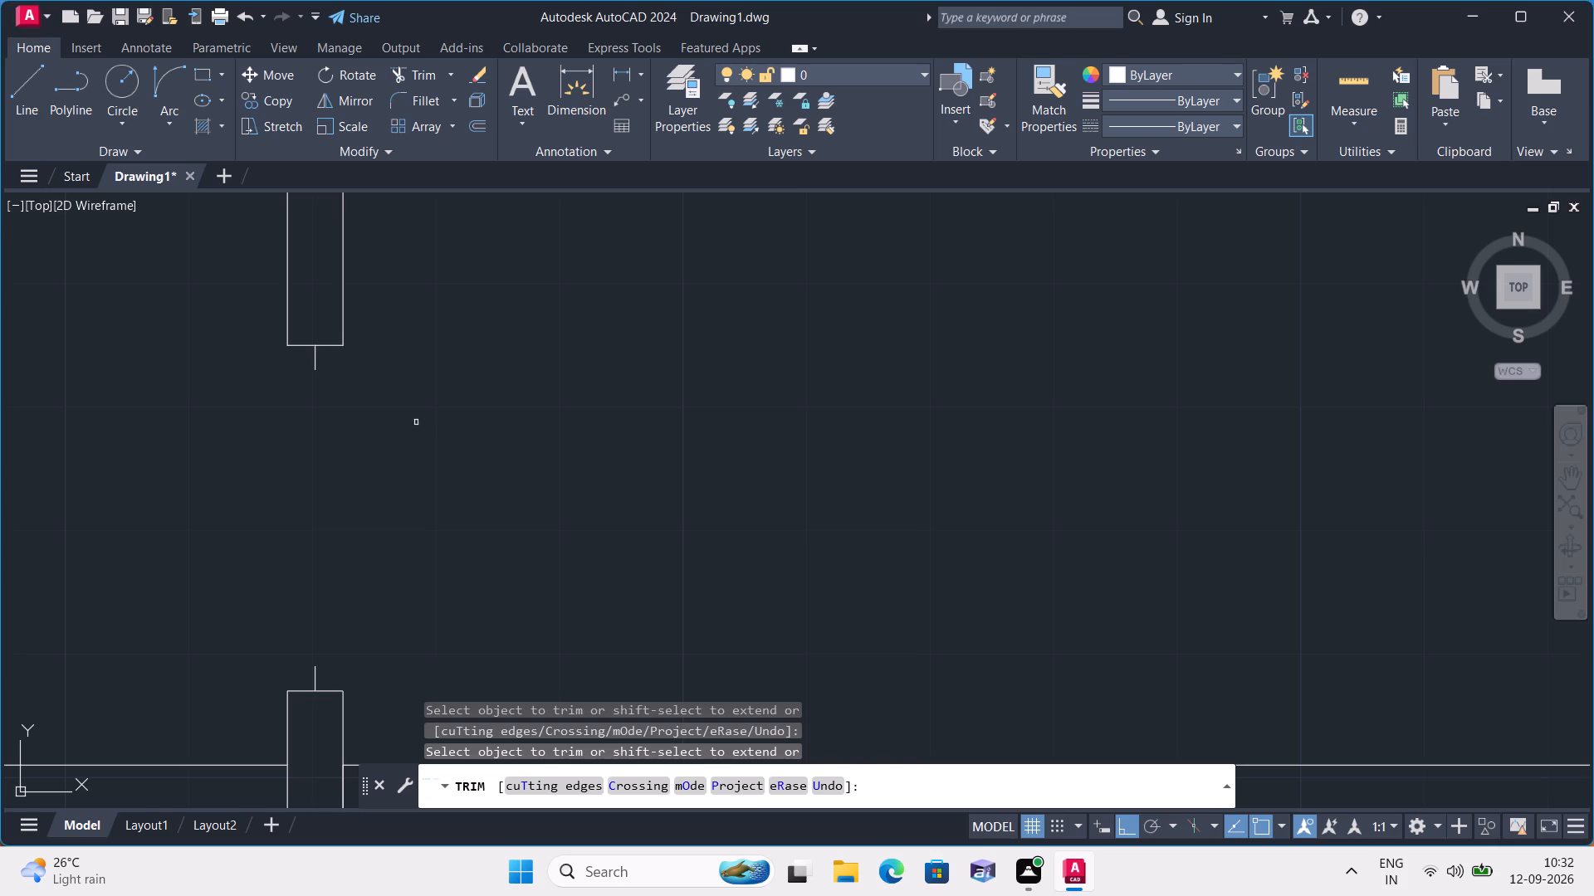
Trim the left partition's two face lines where they run through the horizontal wall's thickness.
{"action": "scroll", "coordinate": [447, 480], "scroll_direction": "down", "scroll_amount": 2}
{"action": "scroll", "coordinate": [344, 623], "scroll_direction": "up", "scroll_amount": 2}
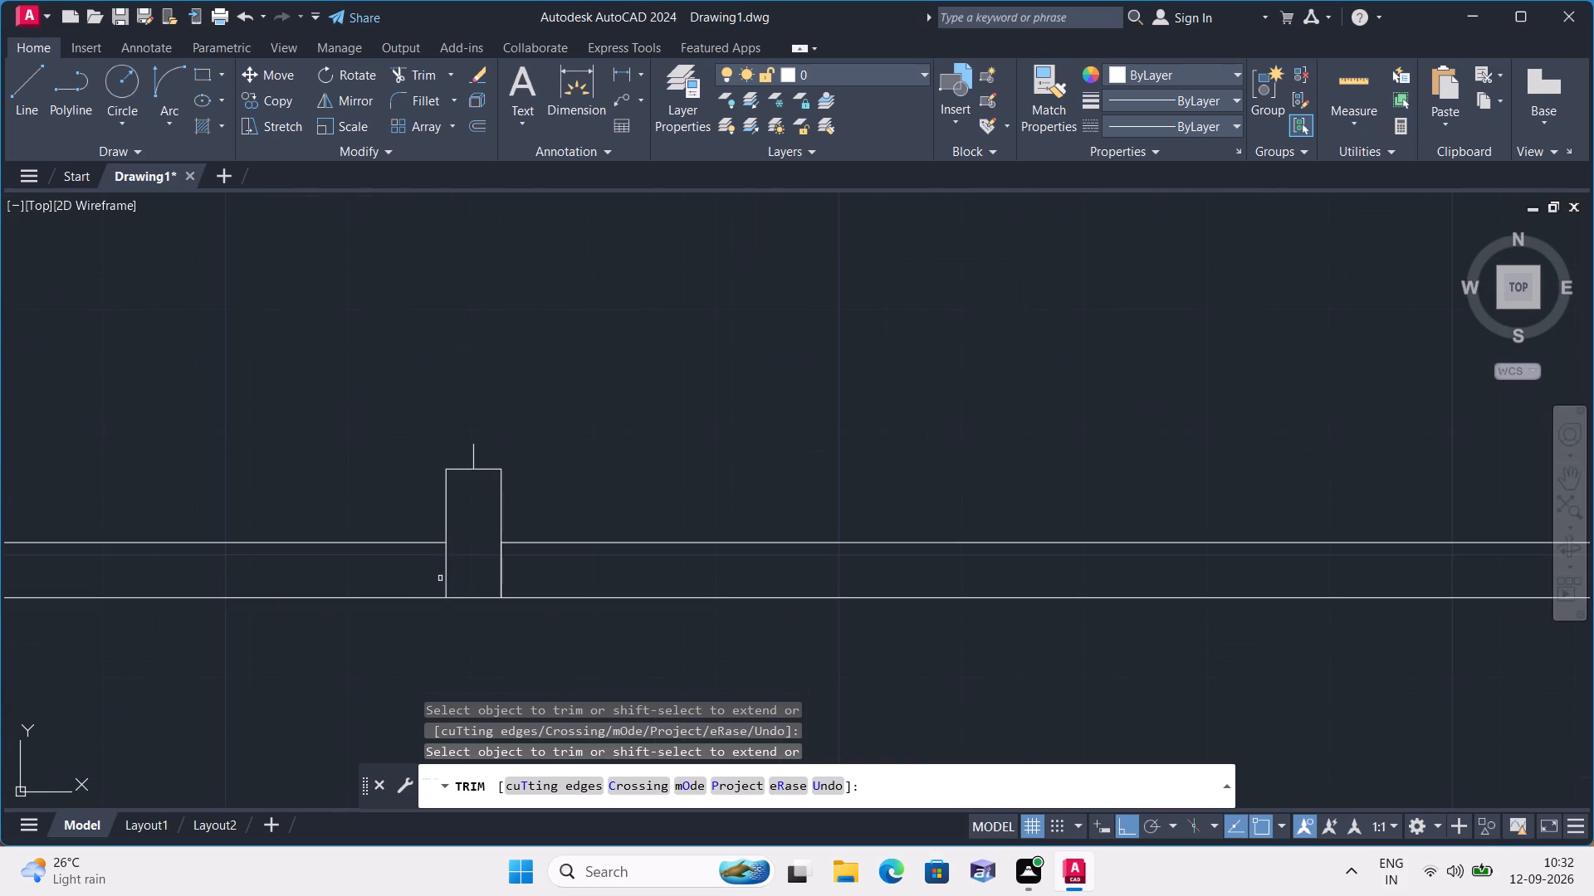
{"action": "left_click", "coordinate": [440, 577]}
{"action": "left_click", "coordinate": [503, 577]}
Trim the horizontal wall's upper edge across the right partition and the partition's outer face line within the wall thickness.
{"action": "scroll", "coordinate": [504, 577], "scroll_direction": "down", "scroll_amount": 4}
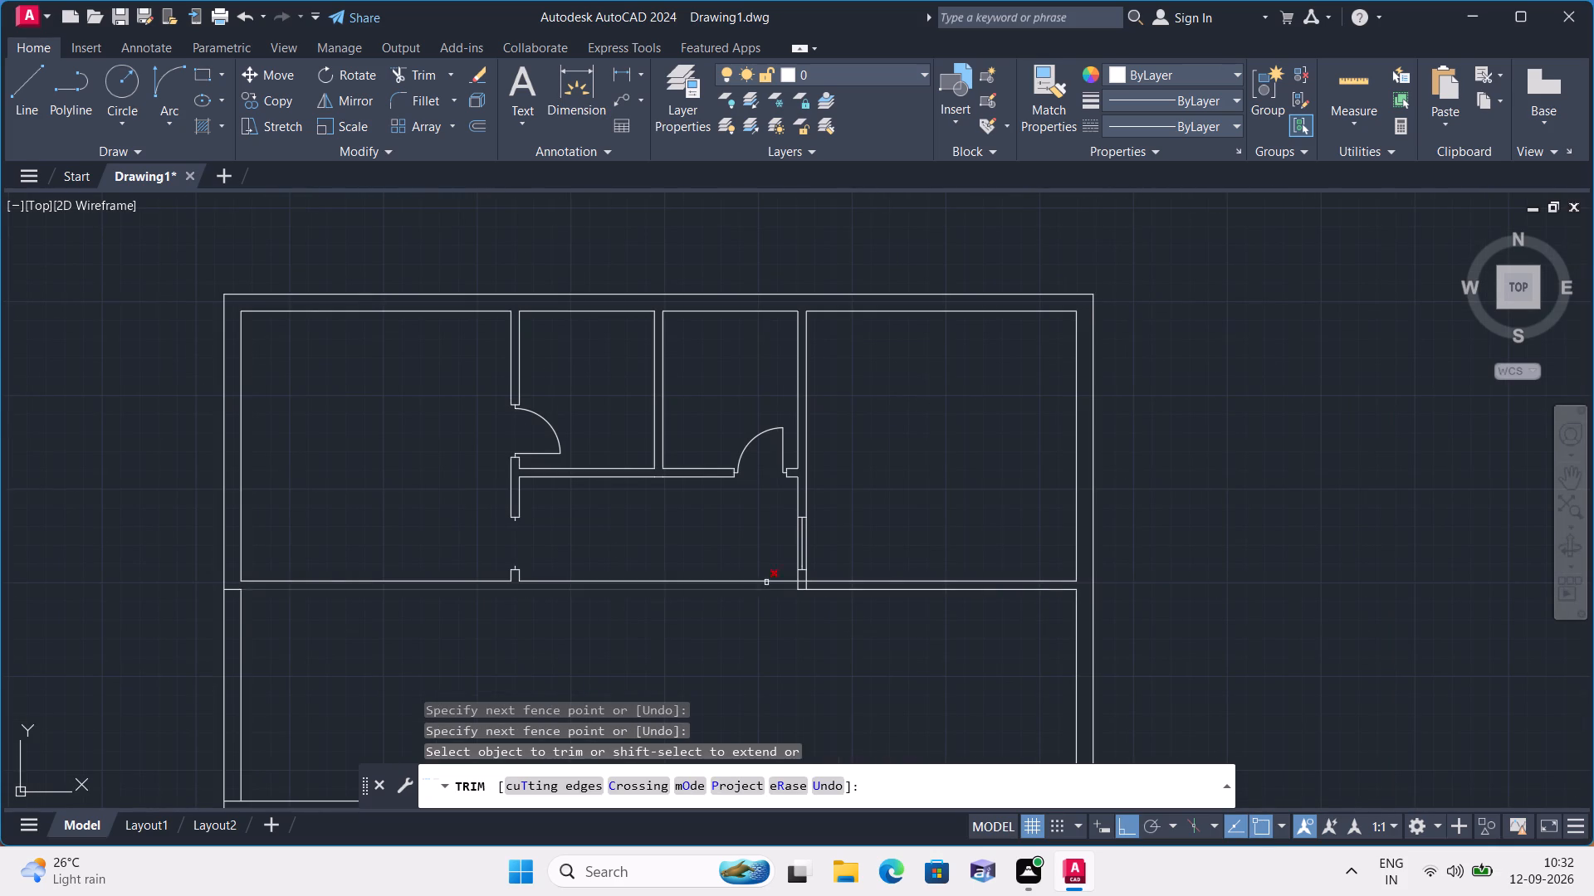
{"action": "scroll", "coordinate": [792, 584], "scroll_direction": "up", "scroll_amount": 4}
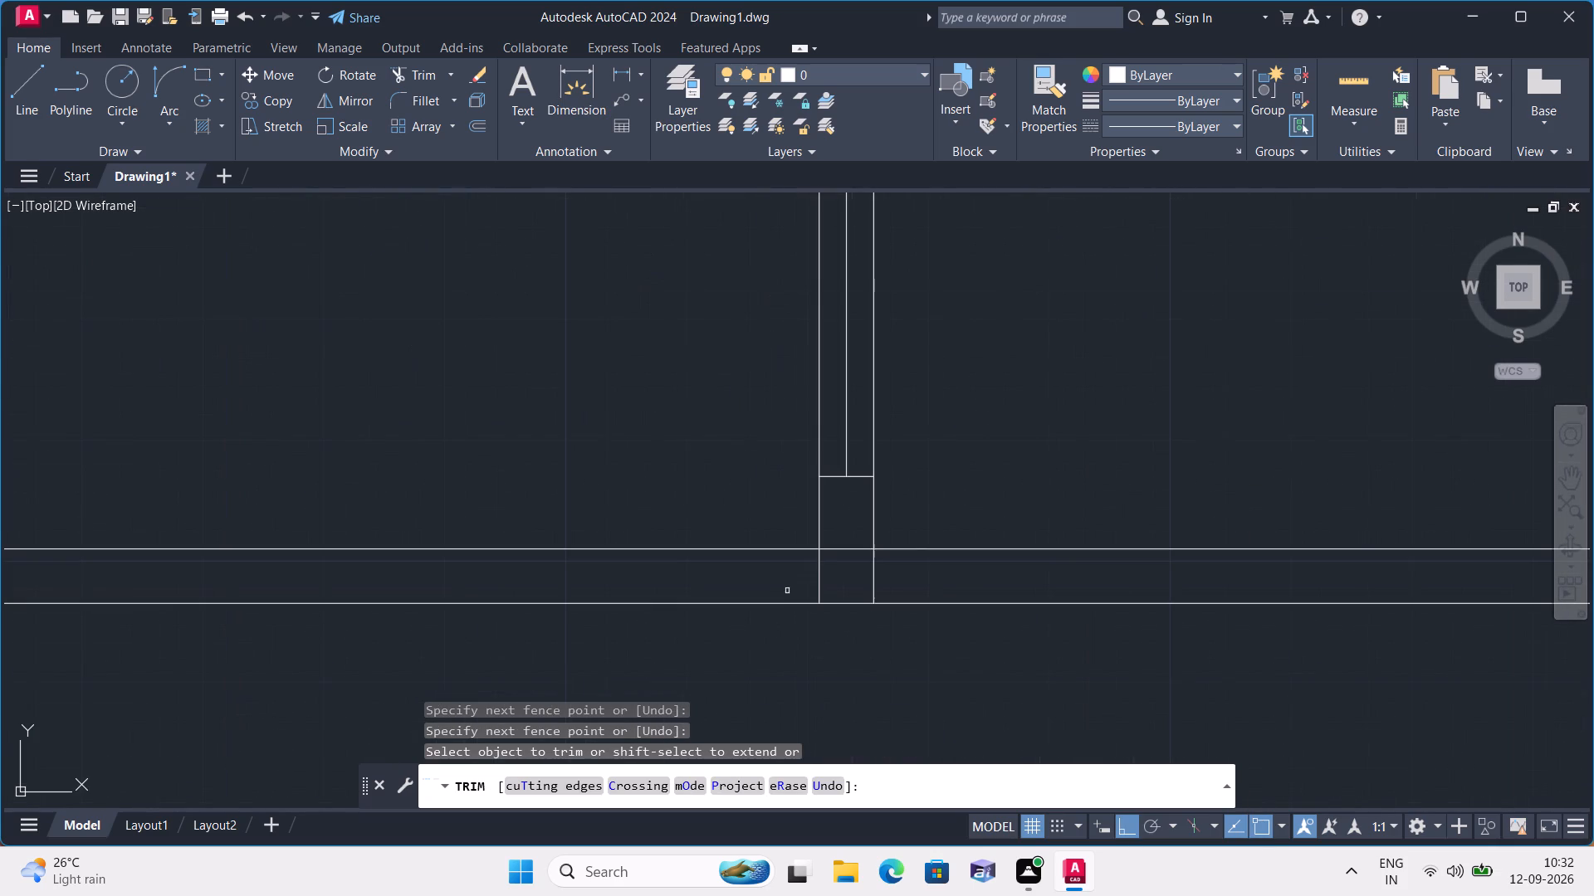
{"action": "left_click", "coordinate": [846, 548]}
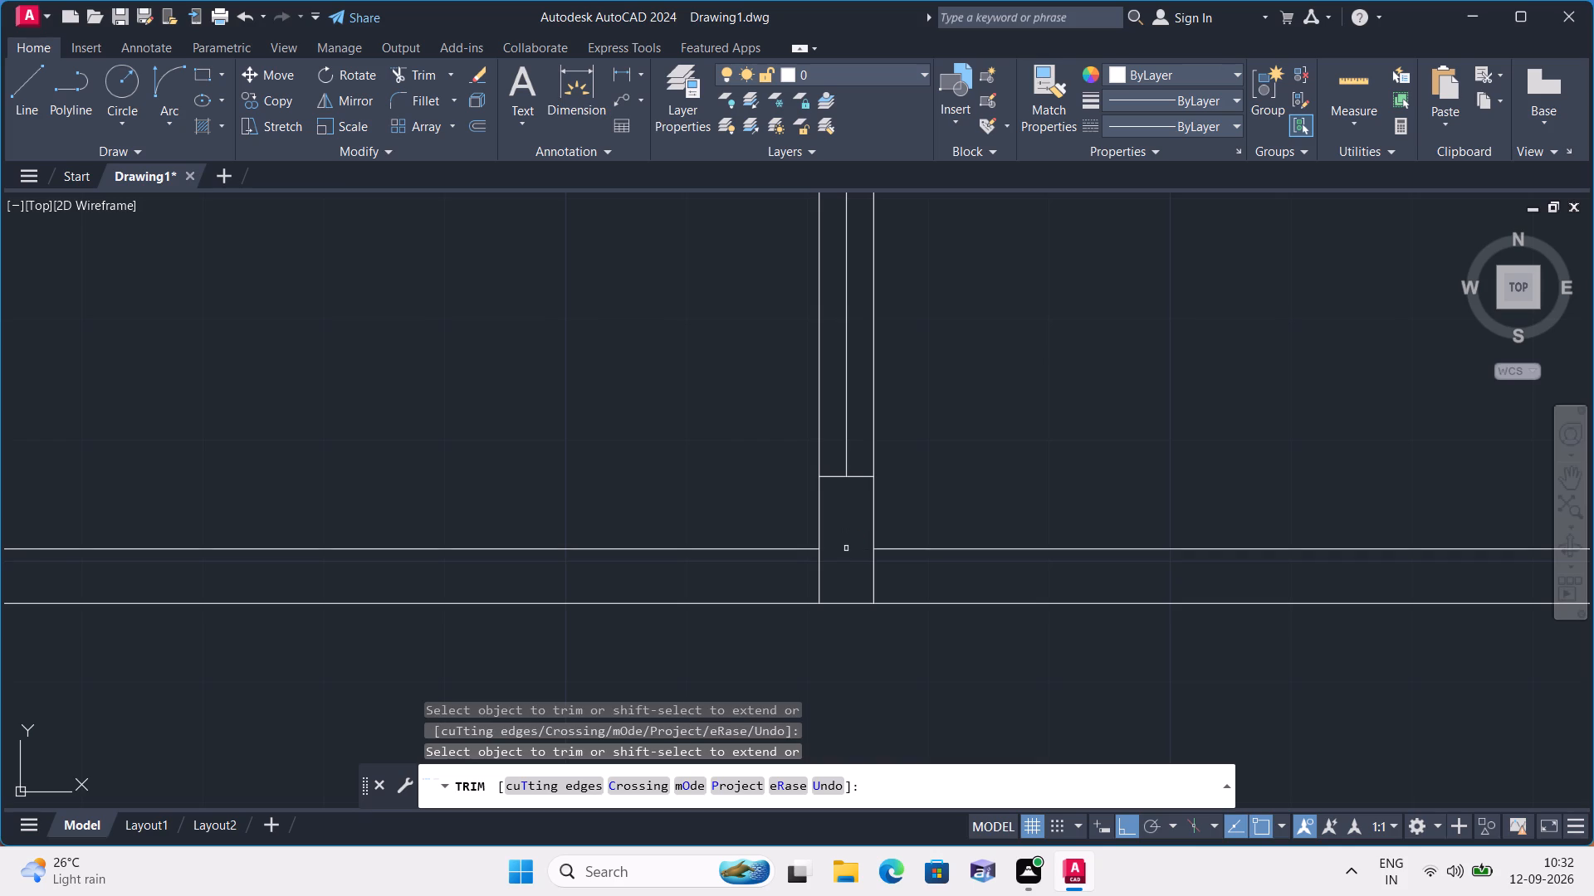
{"action": "left_click", "coordinate": [865, 572]}
{"action": "left_click", "coordinate": [897, 575]}
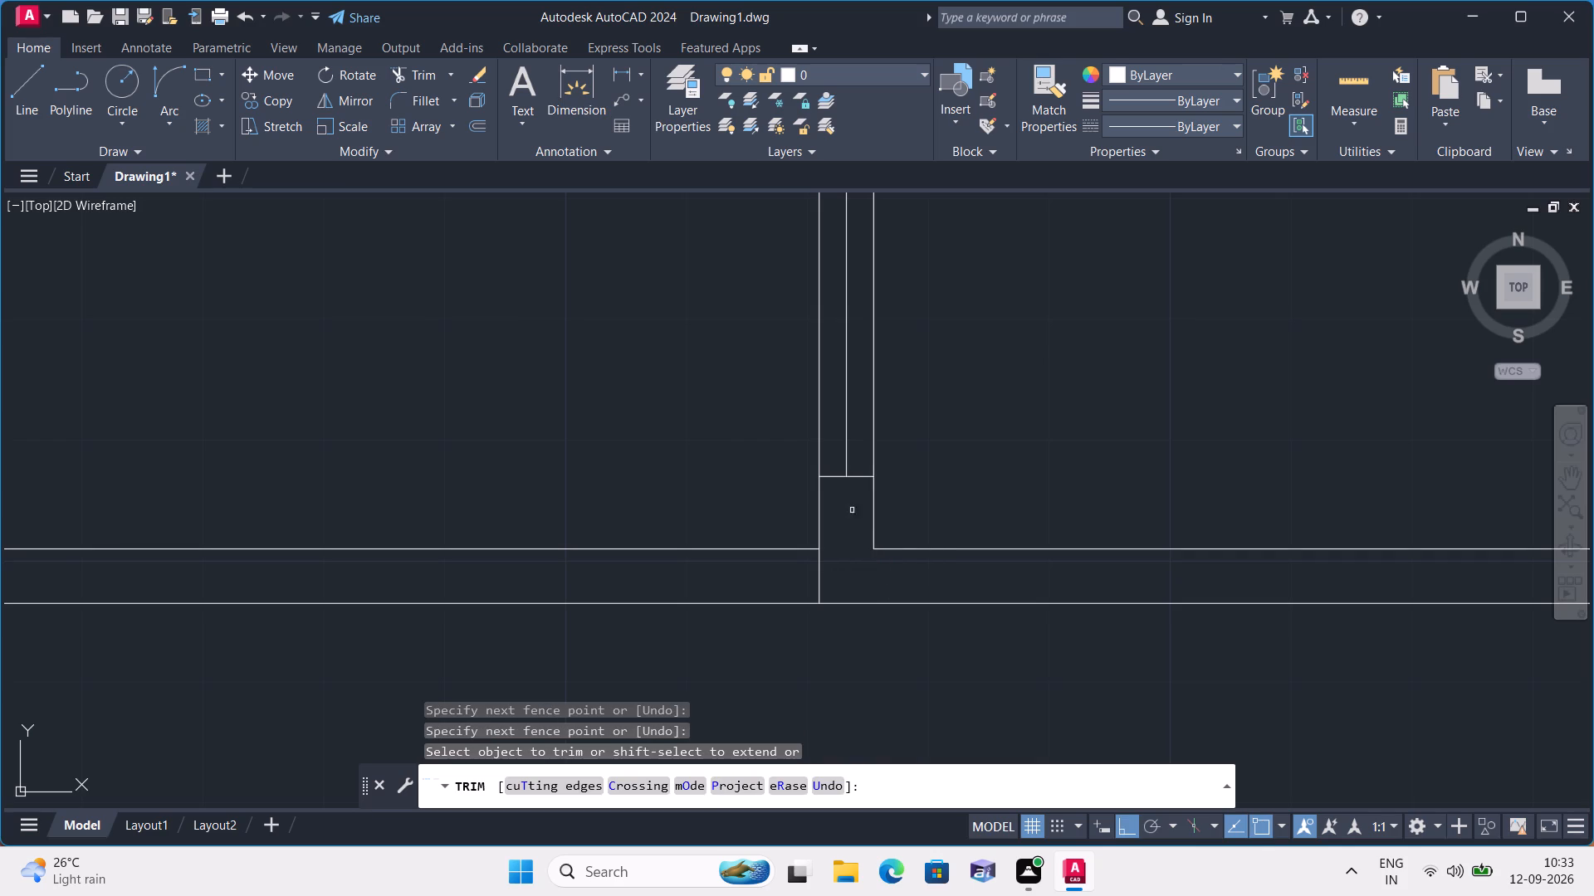
Trim both faces of the right partition between its jambs, including the short ends, and the centre line between the two small door stops.
{"action": "scroll", "coordinate": [852, 506], "scroll_direction": "down", "scroll_amount": 1}
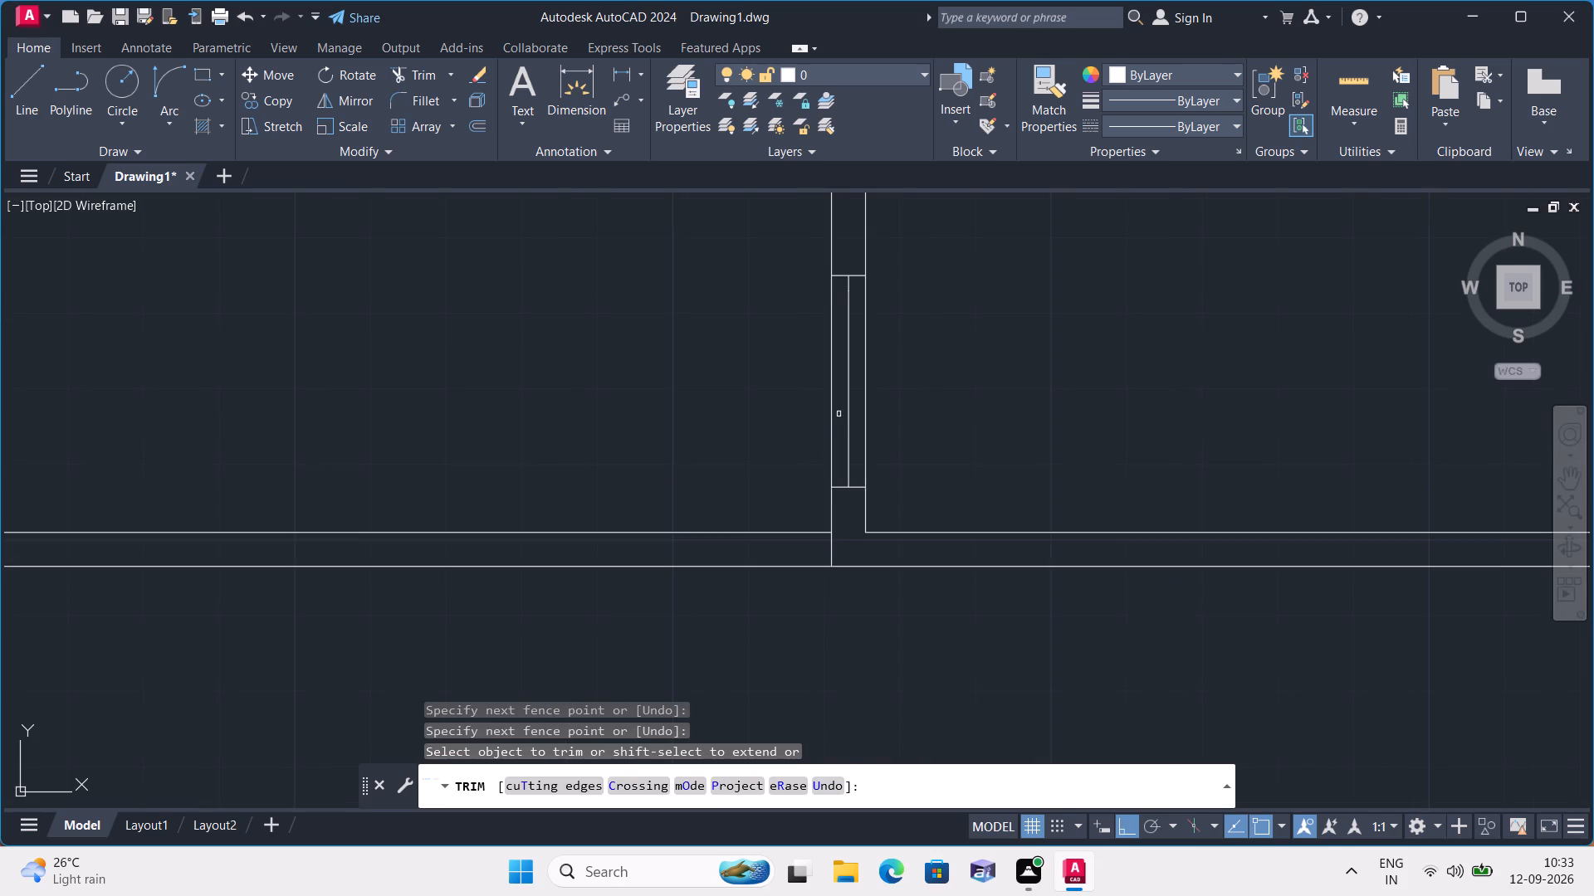
{"action": "left_click", "coordinate": [834, 408]}
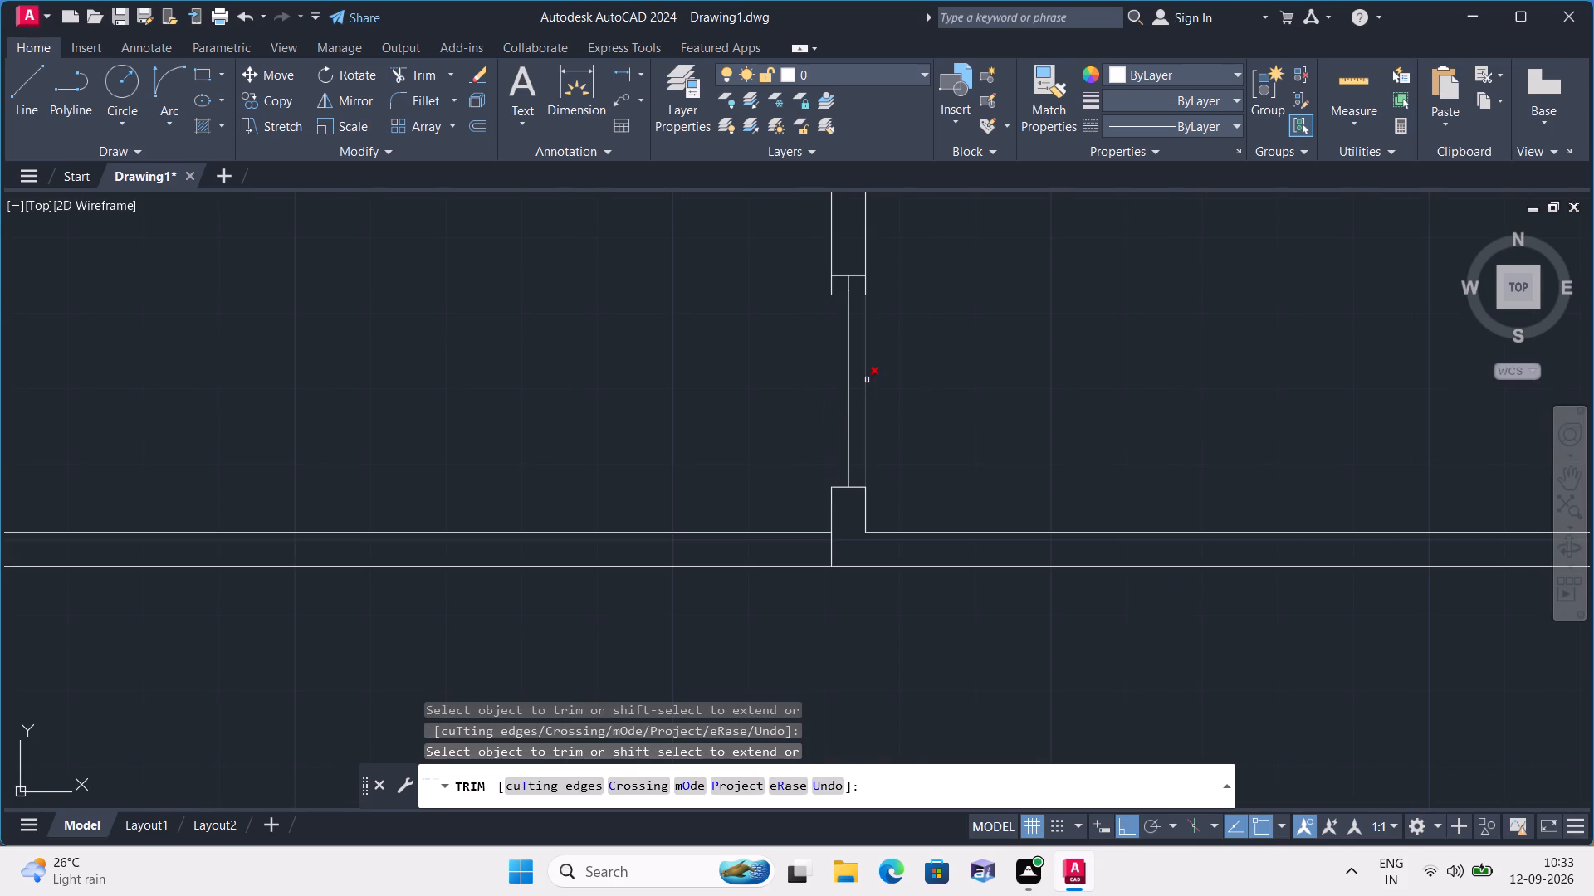
{"action": "left_click", "coordinate": [867, 379]}
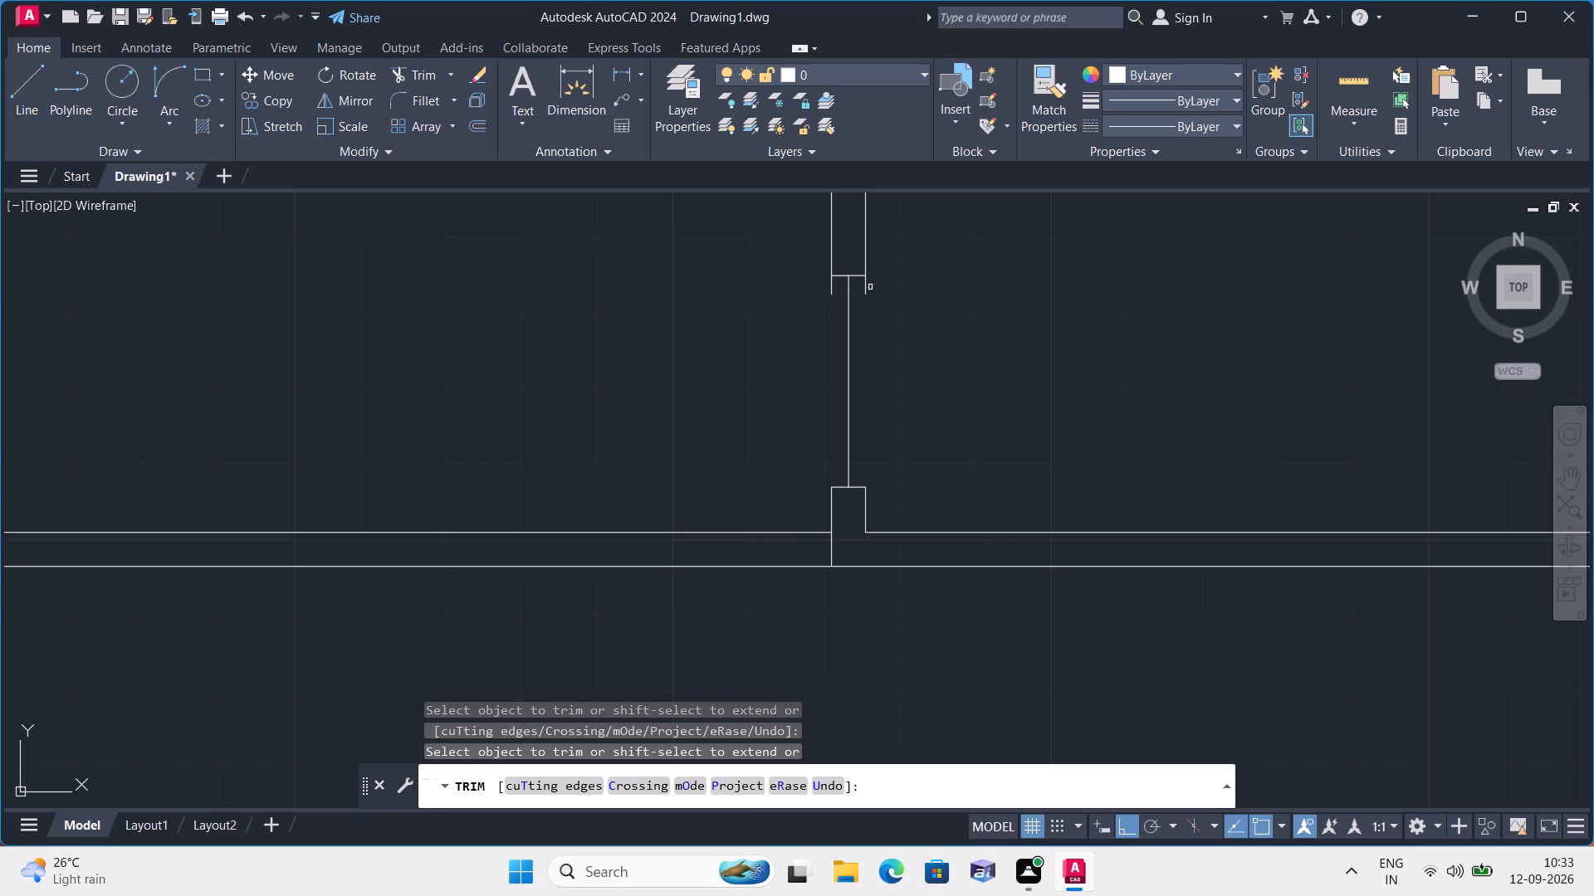
{"action": "left_click", "coordinate": [863, 290]}
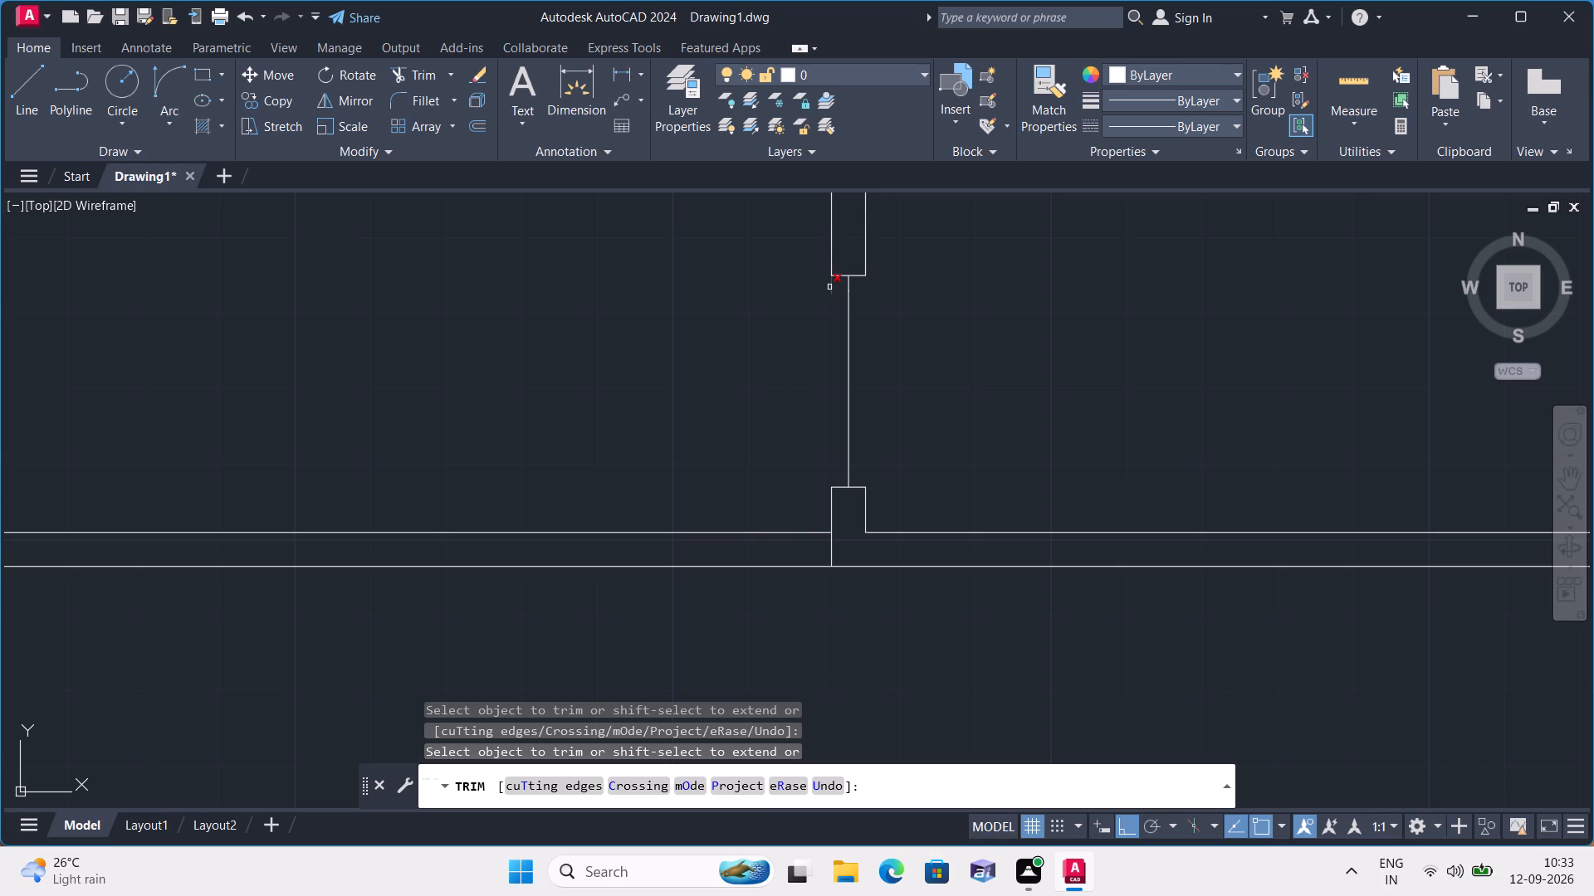
{"action": "left_click", "coordinate": [829, 287]}
{"action": "left_click", "coordinate": [850, 357]}
{"action": "scroll", "coordinate": [851, 358], "scroll_direction": "down", "scroll_amount": 1}
{"action": "key", "text": "Escape"}
Draw a 2' horizontal door leaf line from the left partition's lower door stop outward into the left room.
{"action": "scroll", "coordinate": [851, 358], "scroll_direction": "down", "scroll_amount": 3}
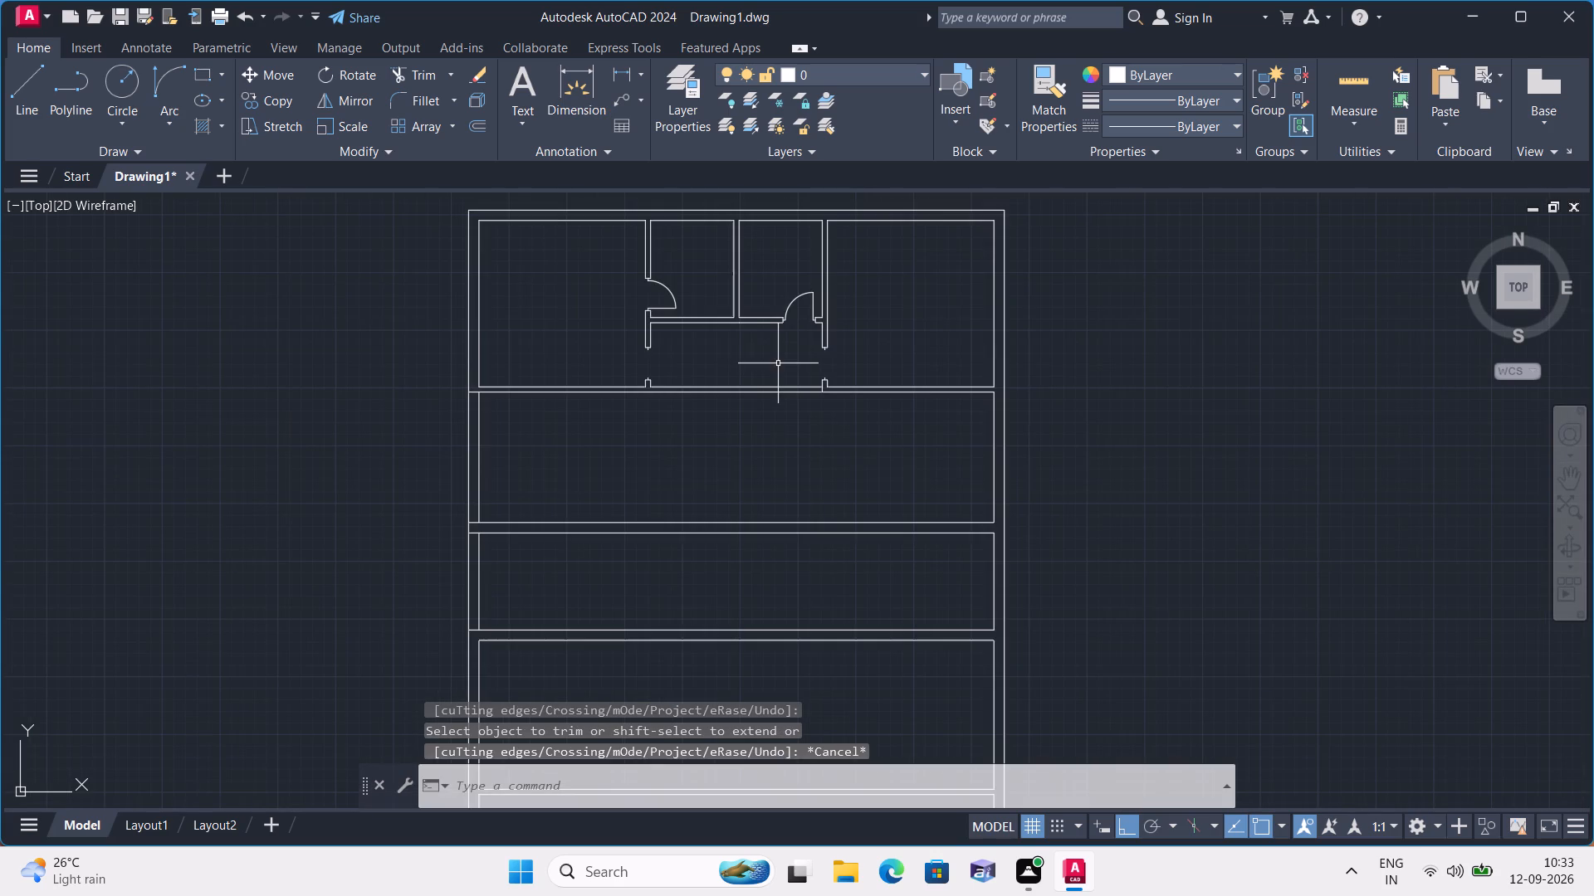
{"action": "type", "text": "l"}
{"action": "key", "text": "space"}
{"action": "scroll", "coordinate": [586, 411], "scroll_direction": "up", "scroll_amount": 2}
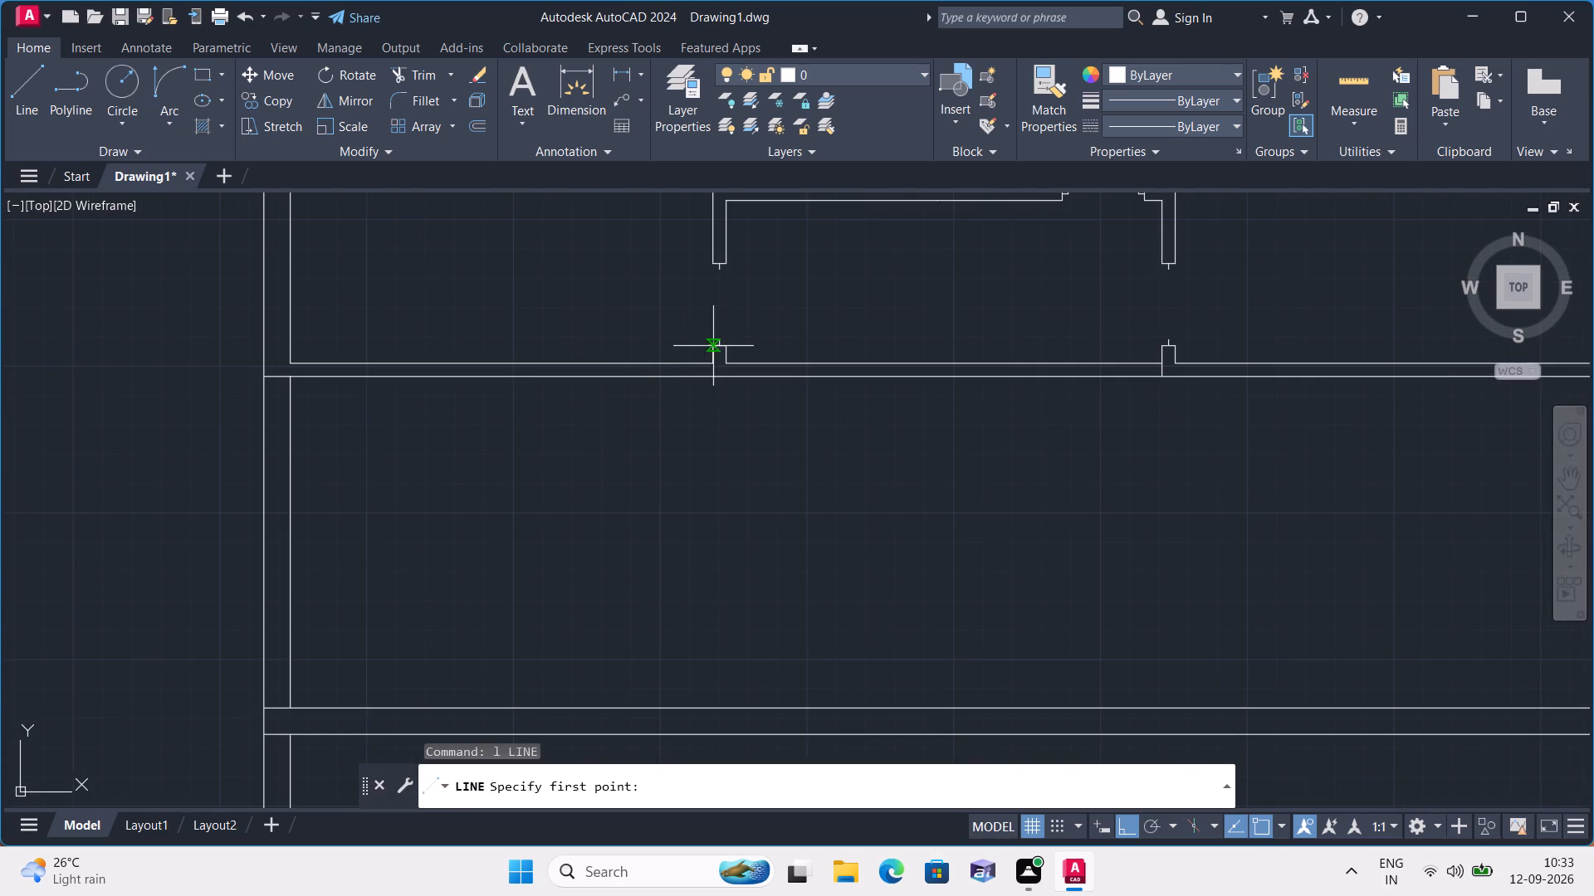
{"action": "scroll", "coordinate": [710, 335], "scroll_direction": "up", "scroll_amount": 2}
{"action": "left_click", "coordinate": [723, 341]}
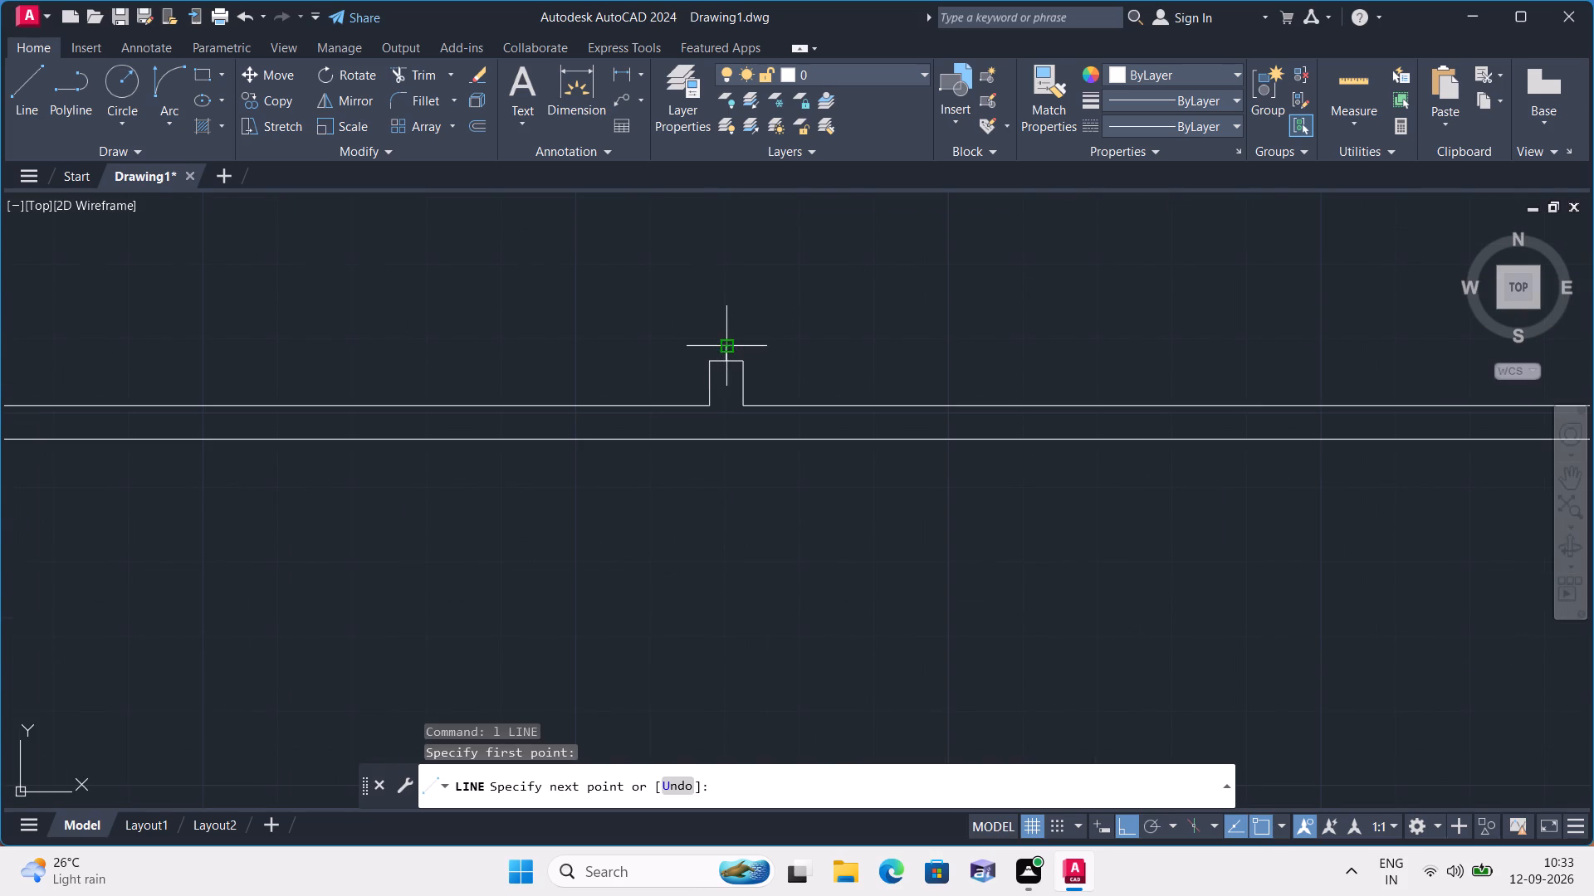
{"action": "type", "text": "2'"}
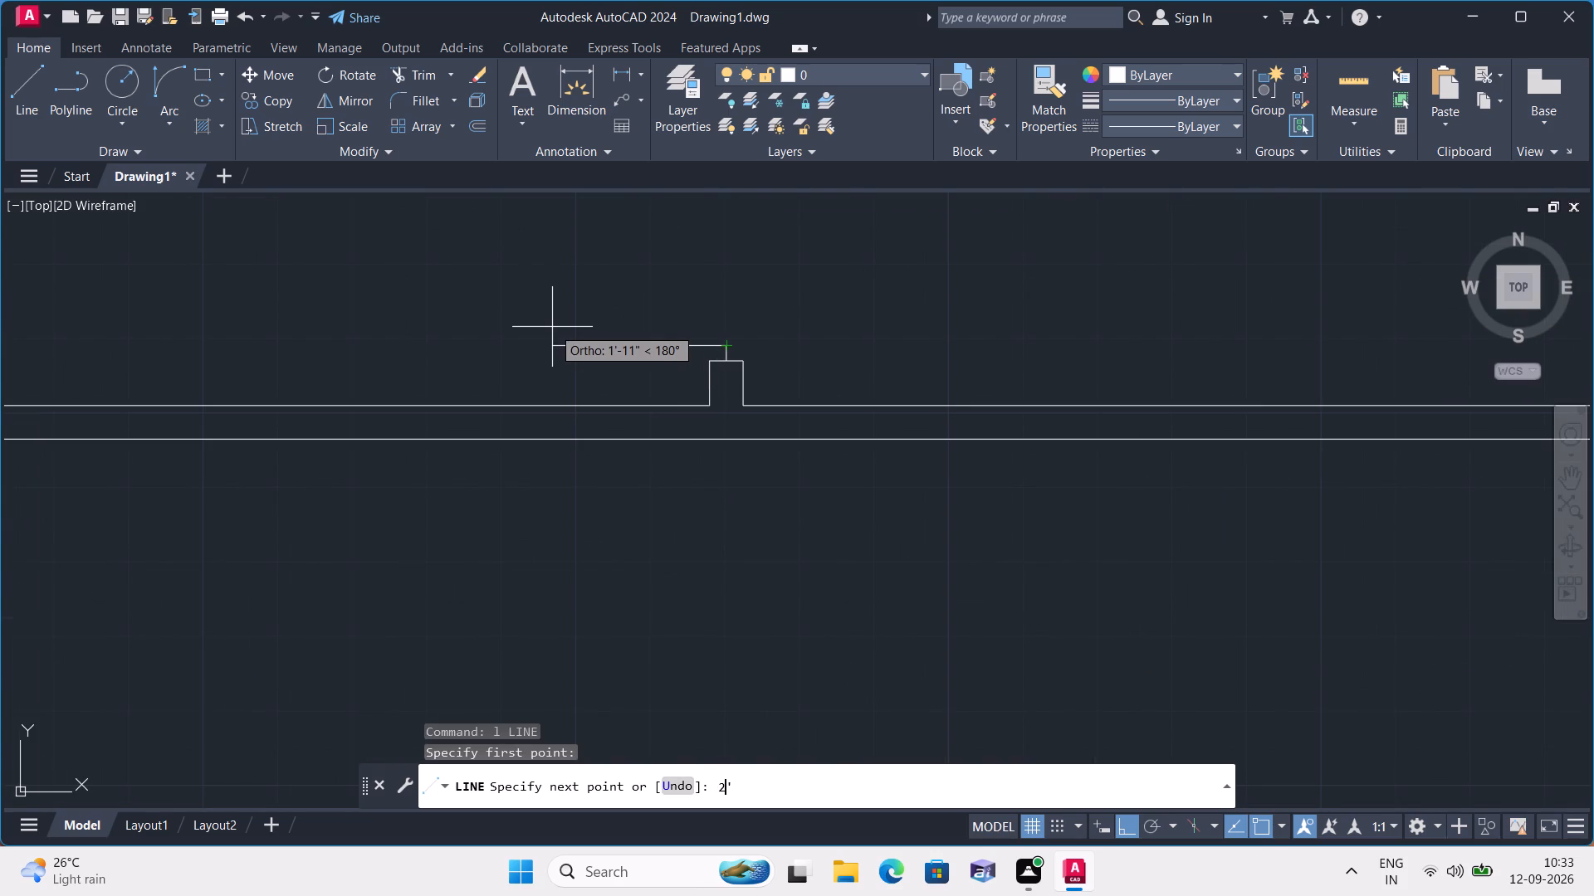
{"action": "key", "text": "space"}
{"action": "scroll", "coordinate": [552, 327], "scroll_direction": "down", "scroll_amount": 1}
{"action": "key", "text": "Escape"}
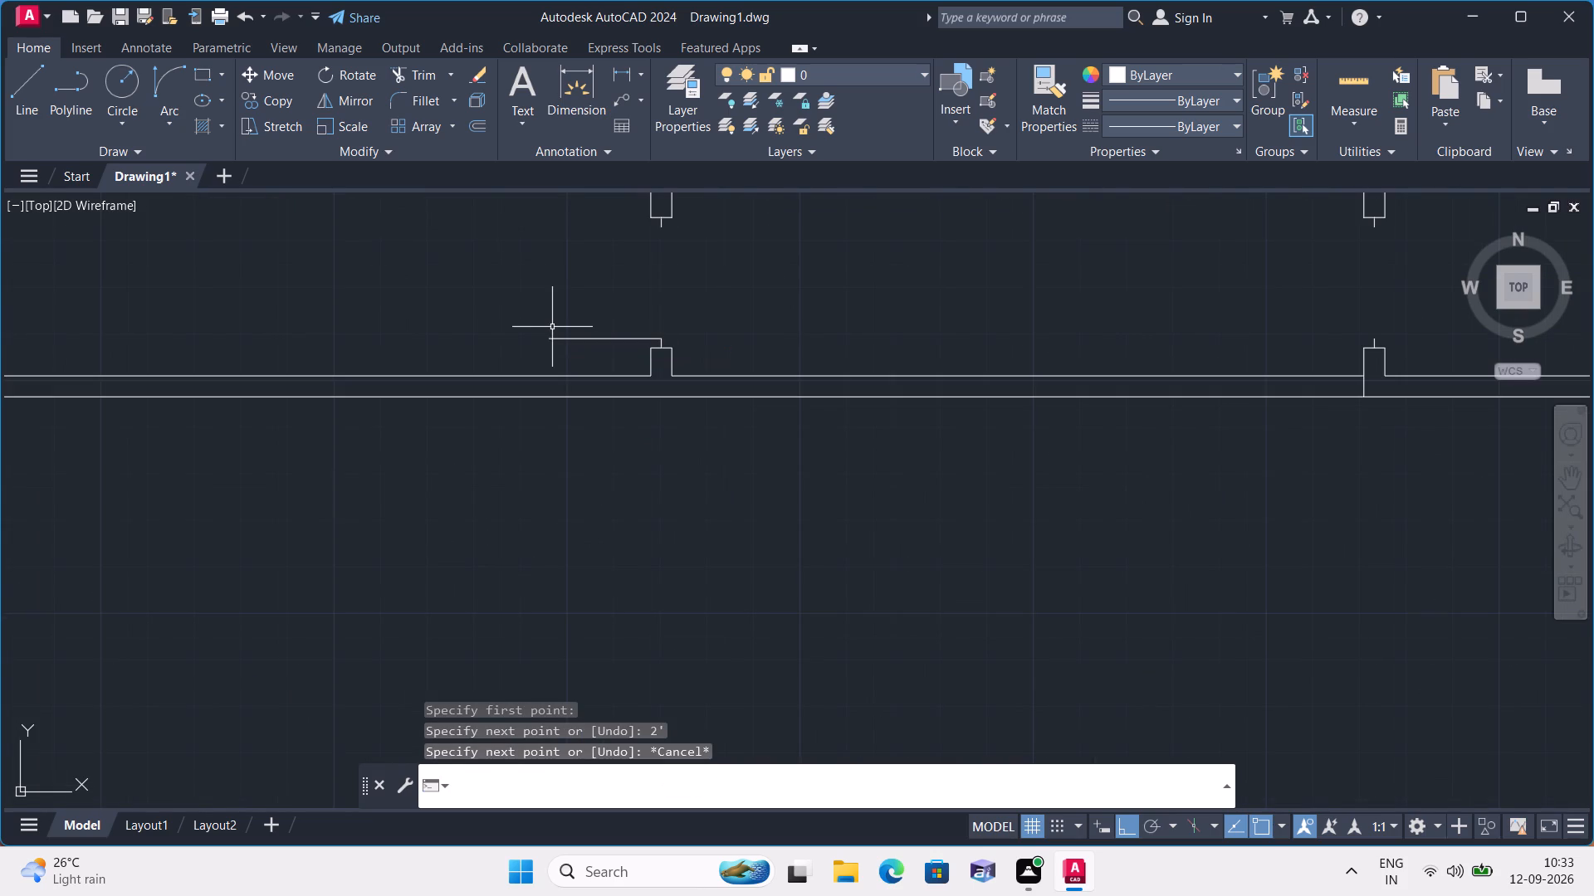
Draw a 2' horizontal door leaf line from the right partition's lower door stop outward into the right room.
{"action": "key", "text": "space"}
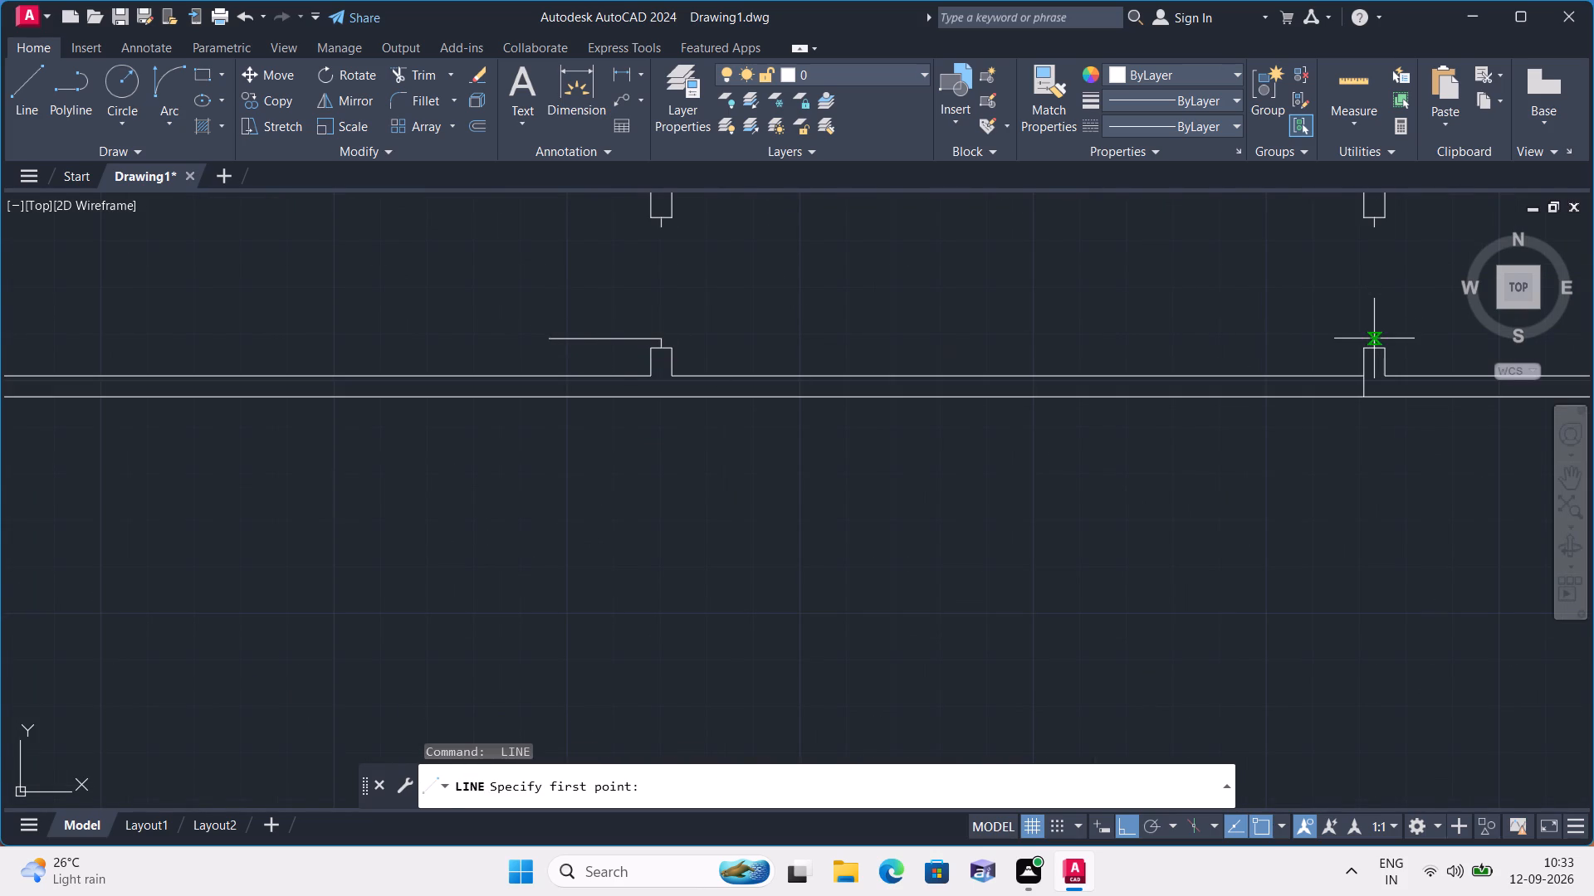
{"action": "left_click", "coordinate": [1376, 335]}
{"action": "type", "text": "2'"}
{"action": "key", "text": "space"}
{"action": "key", "text": "Escape"}
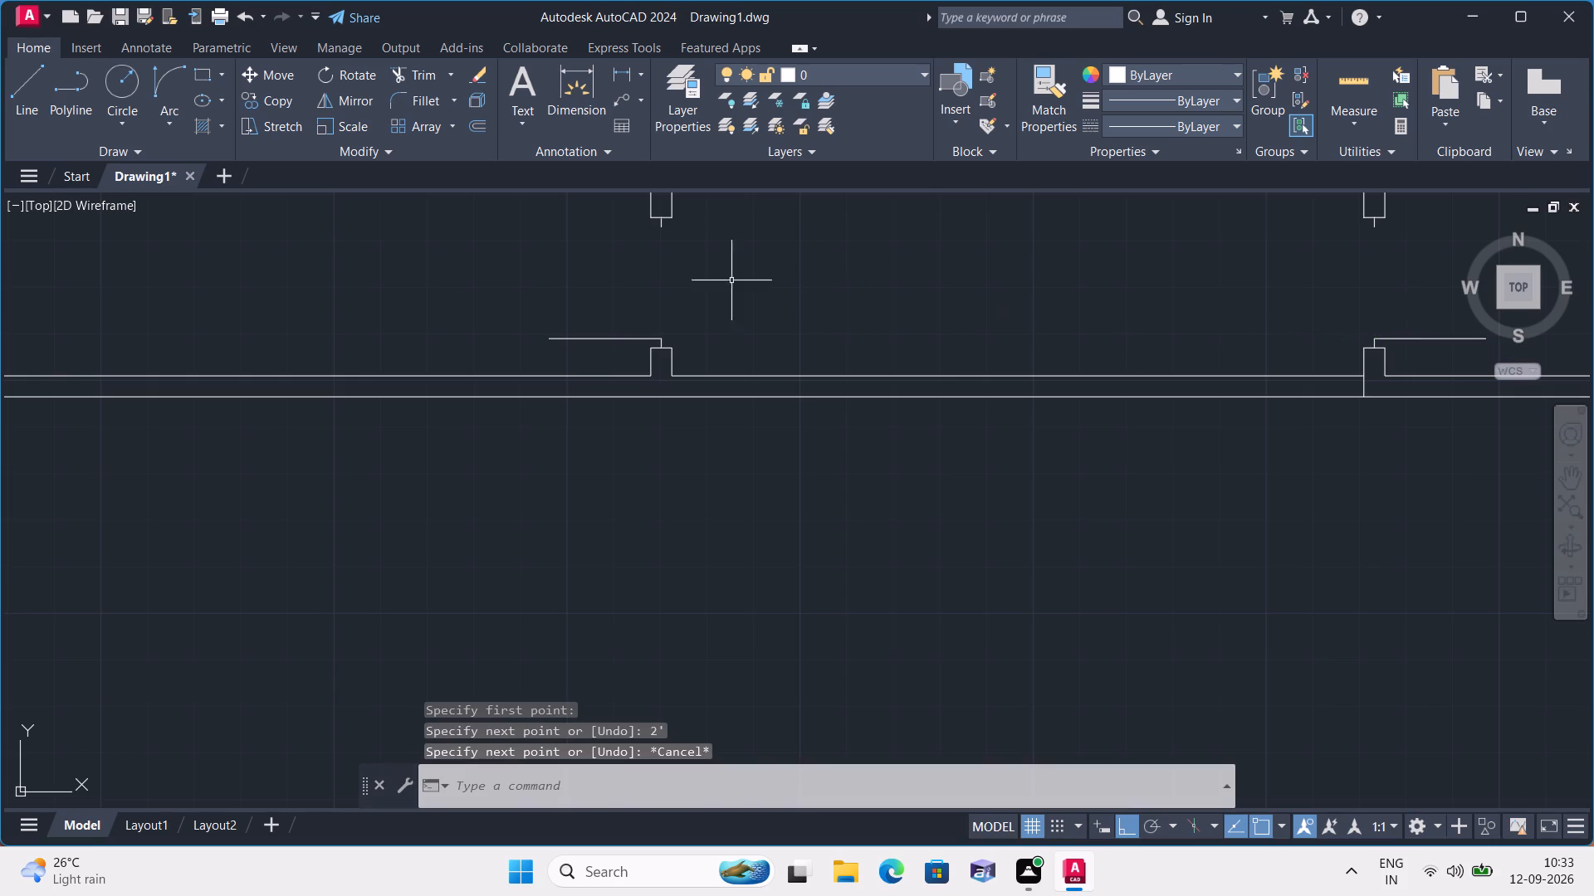
Draw the lower-left door's swing as a Start, End, Direction arc from the leaf's free end to the upper door stop.
{"action": "scroll", "coordinate": [604, 261], "scroll_direction": "down", "scroll_amount": 1}
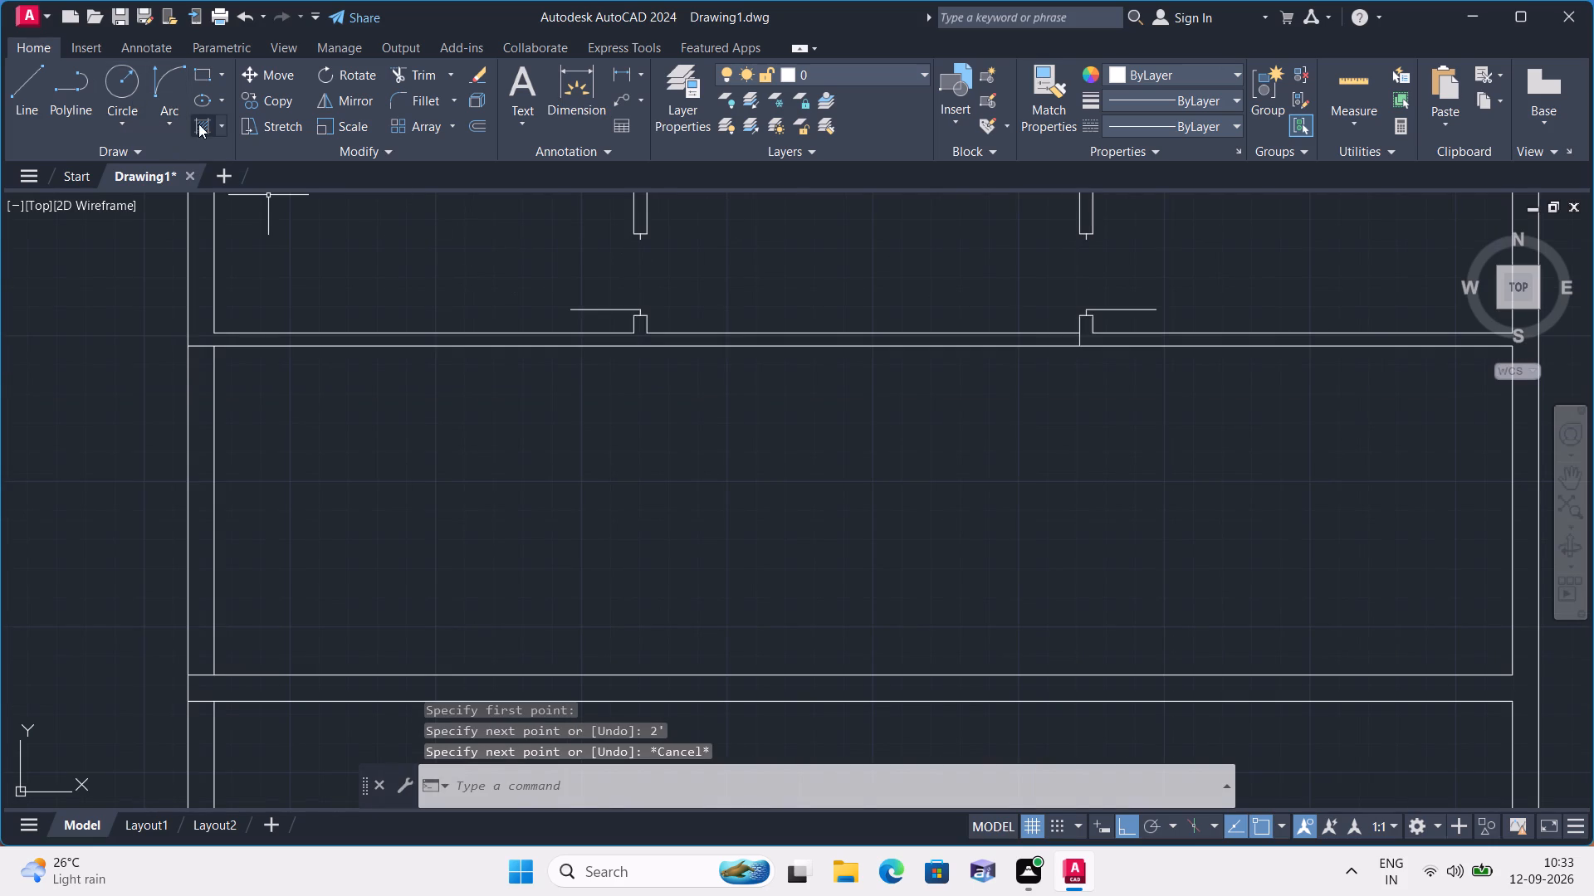
{"action": "left_click", "coordinate": [174, 117]}
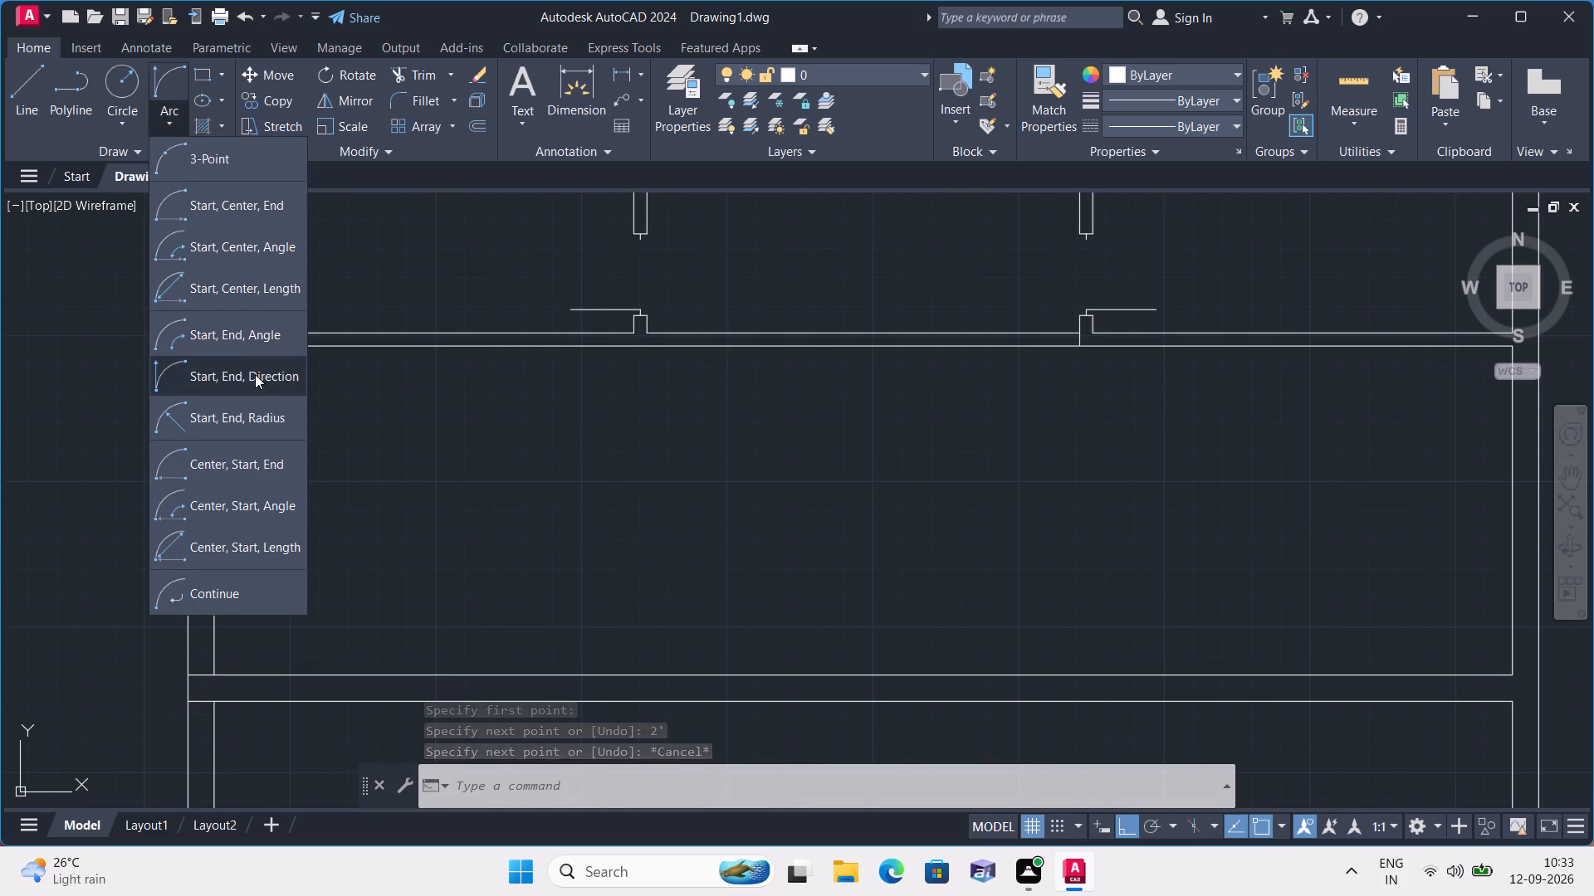
{"action": "left_click", "coordinate": [255, 374]}
{"action": "left_click", "coordinate": [561, 306]}
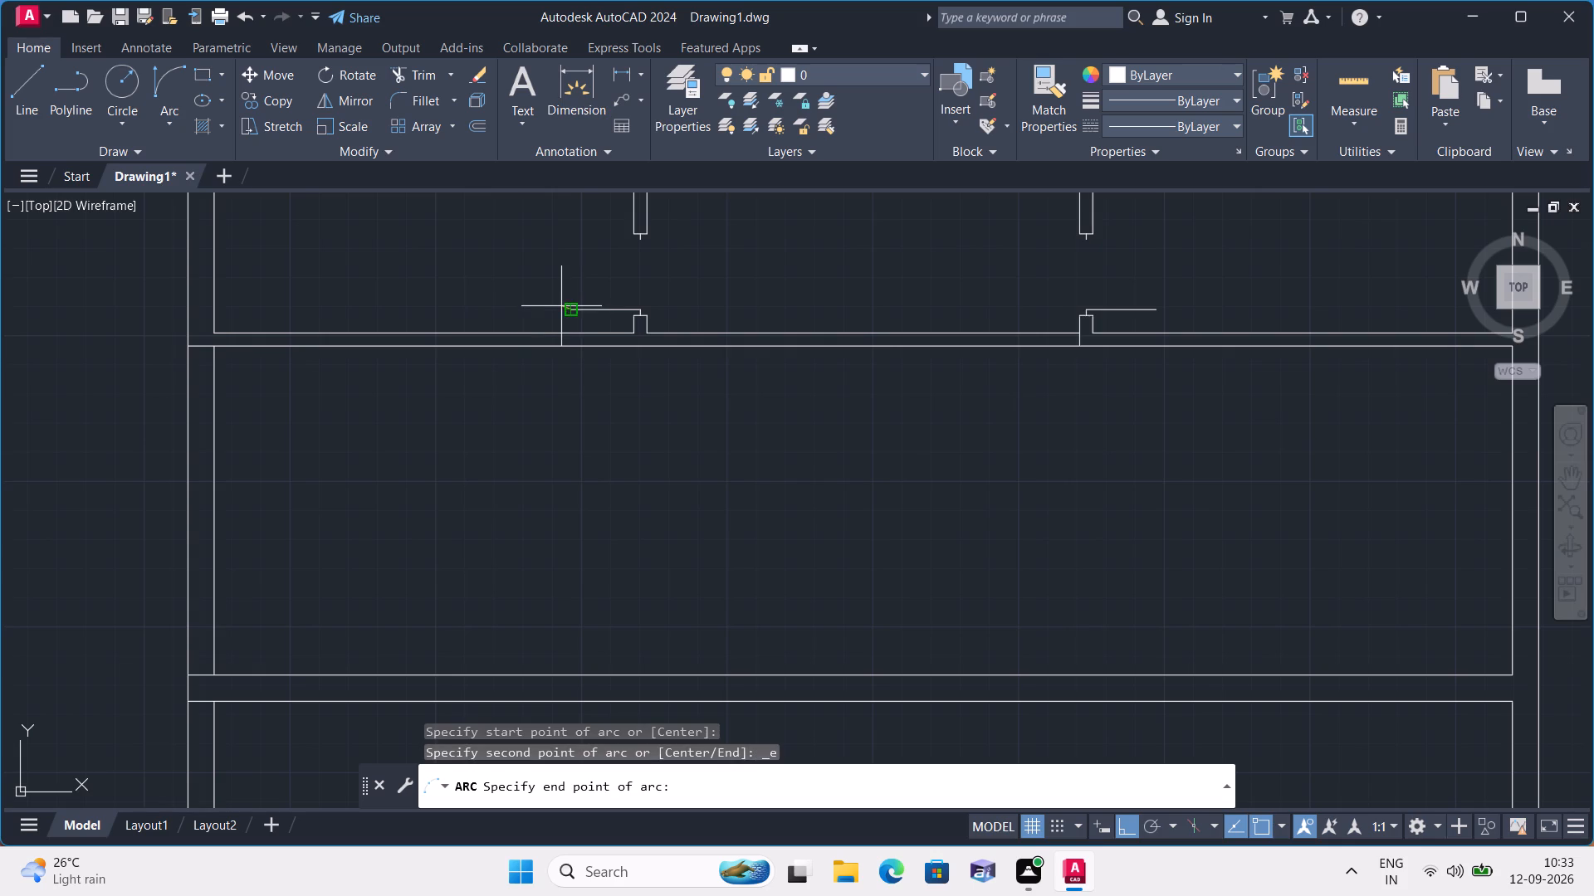
{"action": "scroll", "coordinate": [567, 299], "scroll_direction": "up", "scroll_amount": 4}
{"action": "scroll", "coordinate": [590, 283], "scroll_direction": "down", "scroll_amount": 3}
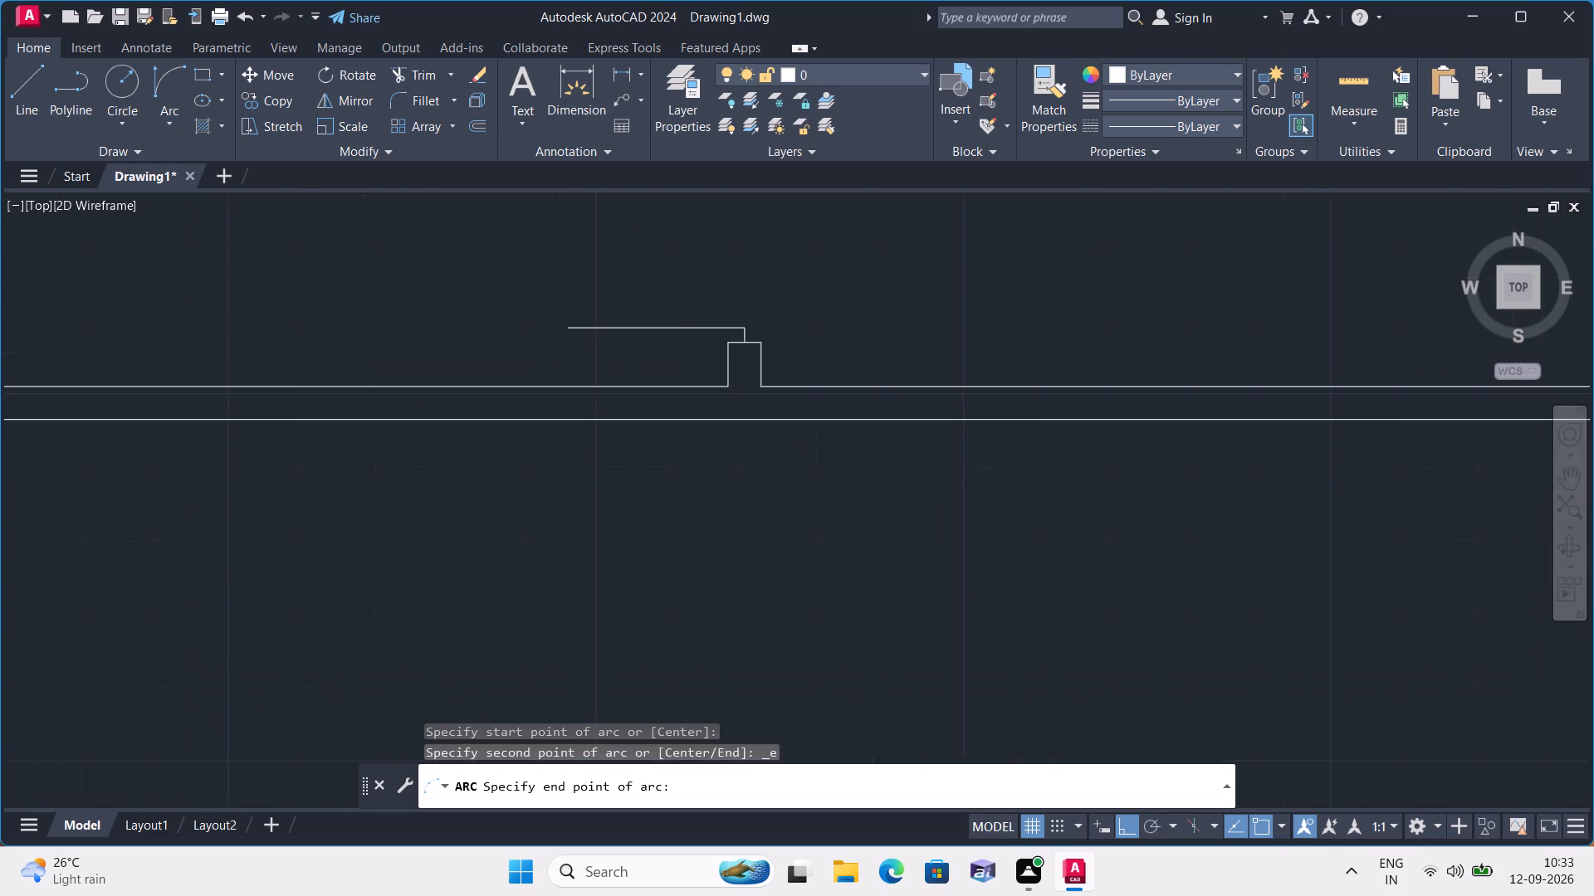
{"action": "left_click", "coordinate": [687, 204]}
{"action": "left_click", "coordinate": [619, 208]}
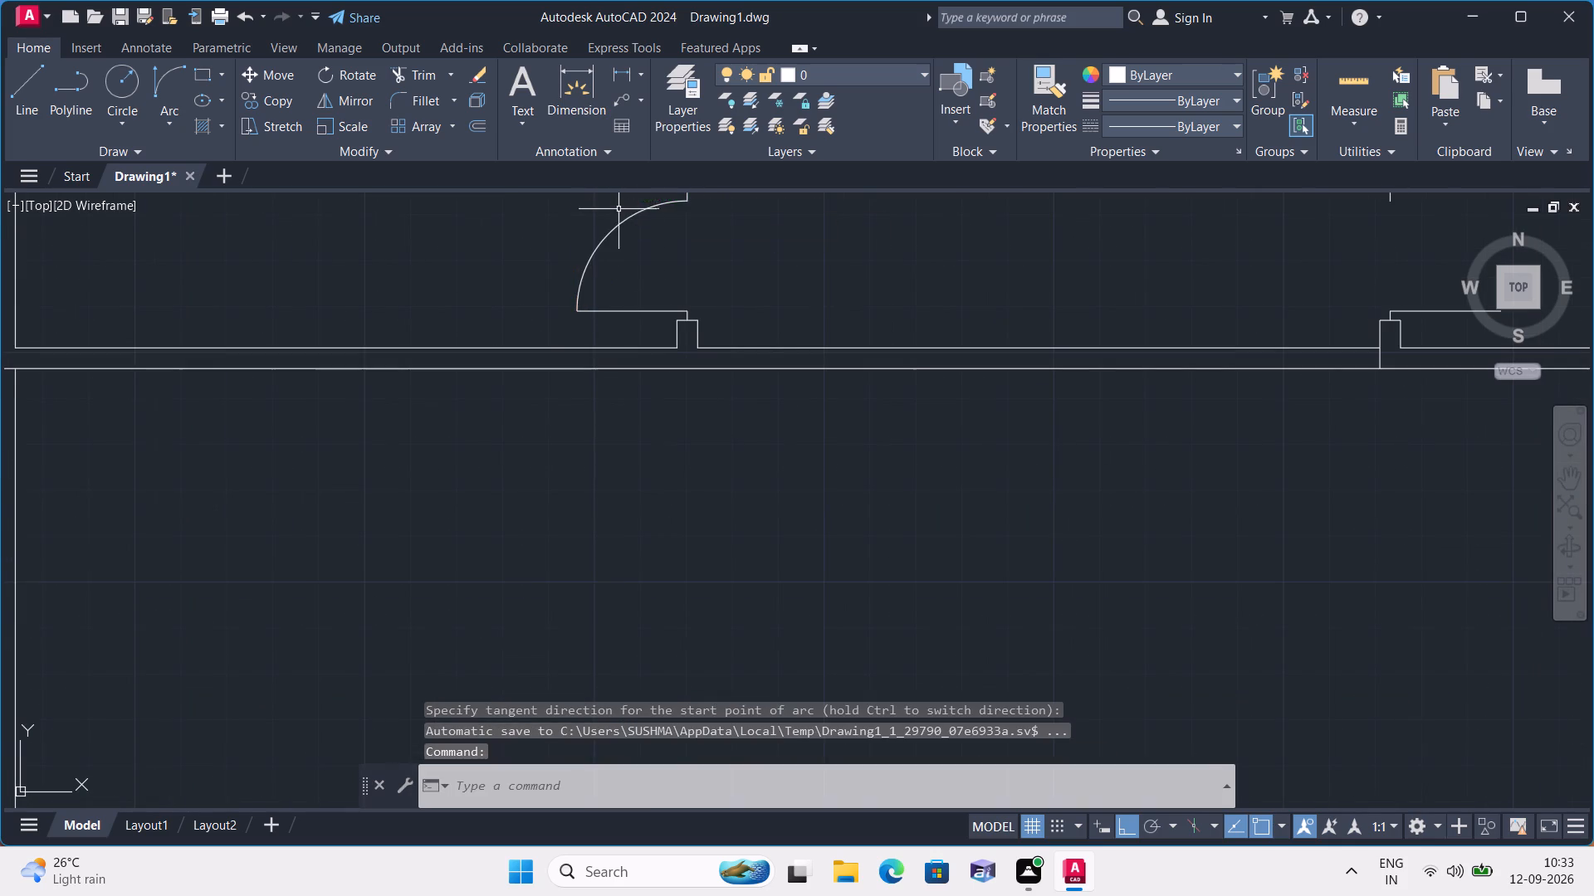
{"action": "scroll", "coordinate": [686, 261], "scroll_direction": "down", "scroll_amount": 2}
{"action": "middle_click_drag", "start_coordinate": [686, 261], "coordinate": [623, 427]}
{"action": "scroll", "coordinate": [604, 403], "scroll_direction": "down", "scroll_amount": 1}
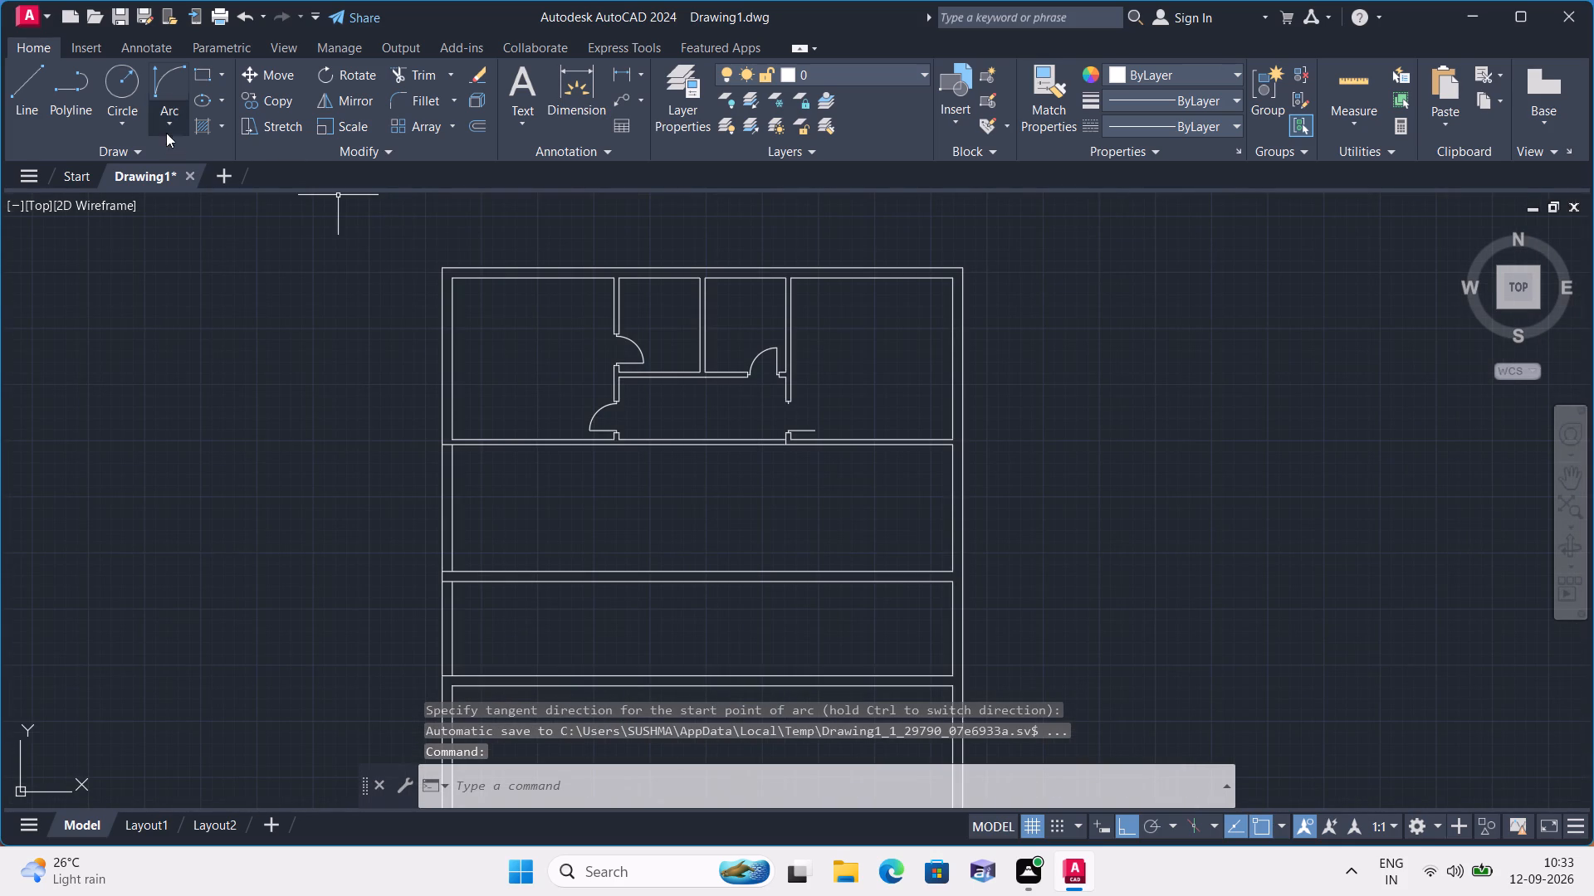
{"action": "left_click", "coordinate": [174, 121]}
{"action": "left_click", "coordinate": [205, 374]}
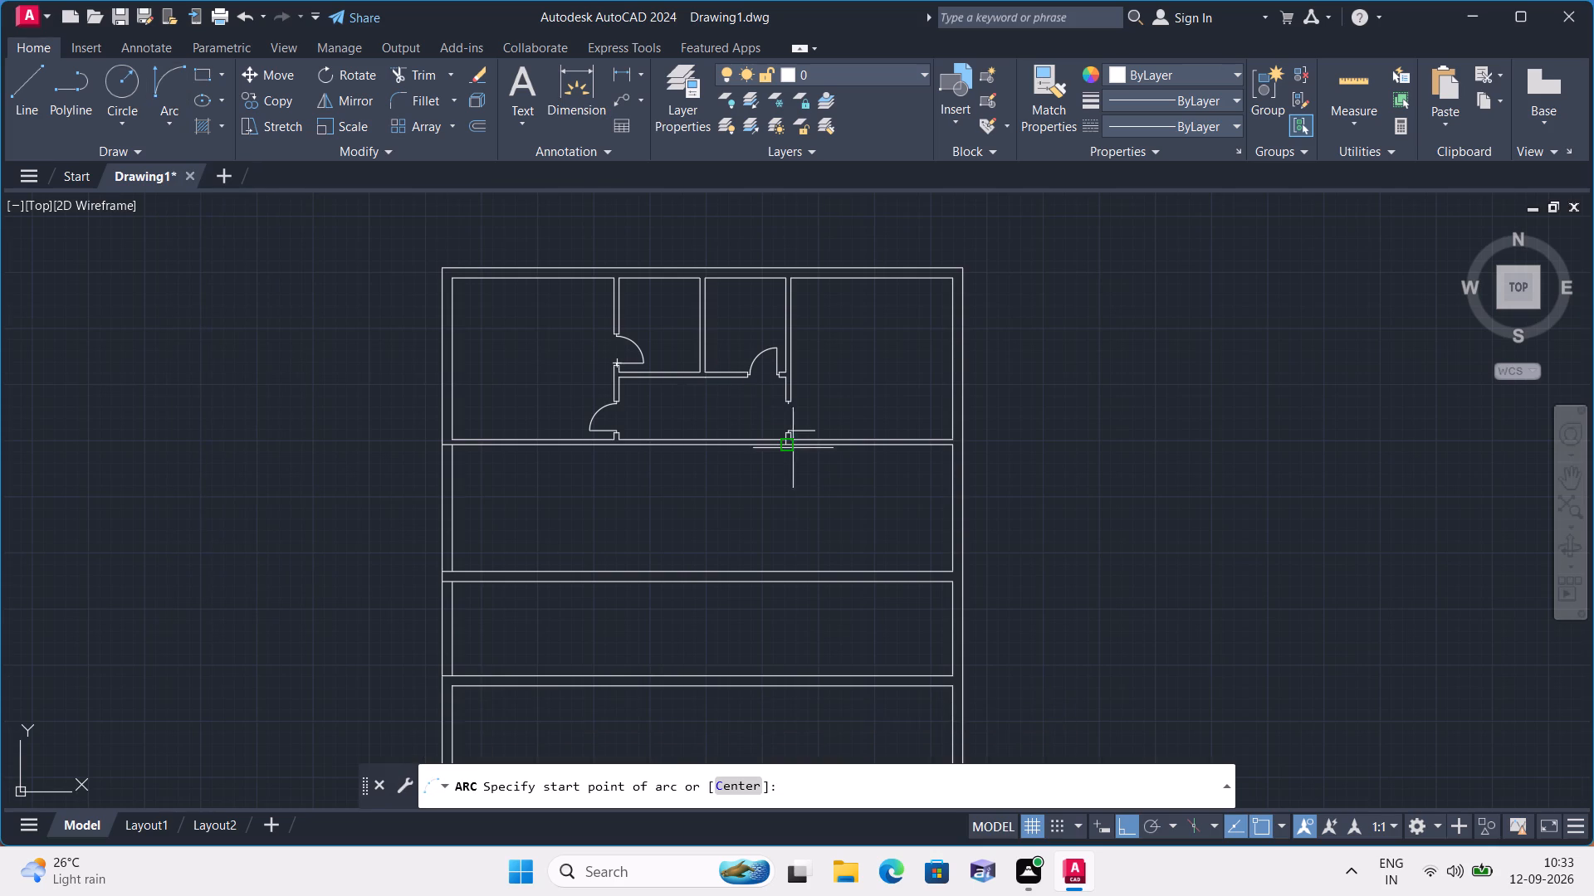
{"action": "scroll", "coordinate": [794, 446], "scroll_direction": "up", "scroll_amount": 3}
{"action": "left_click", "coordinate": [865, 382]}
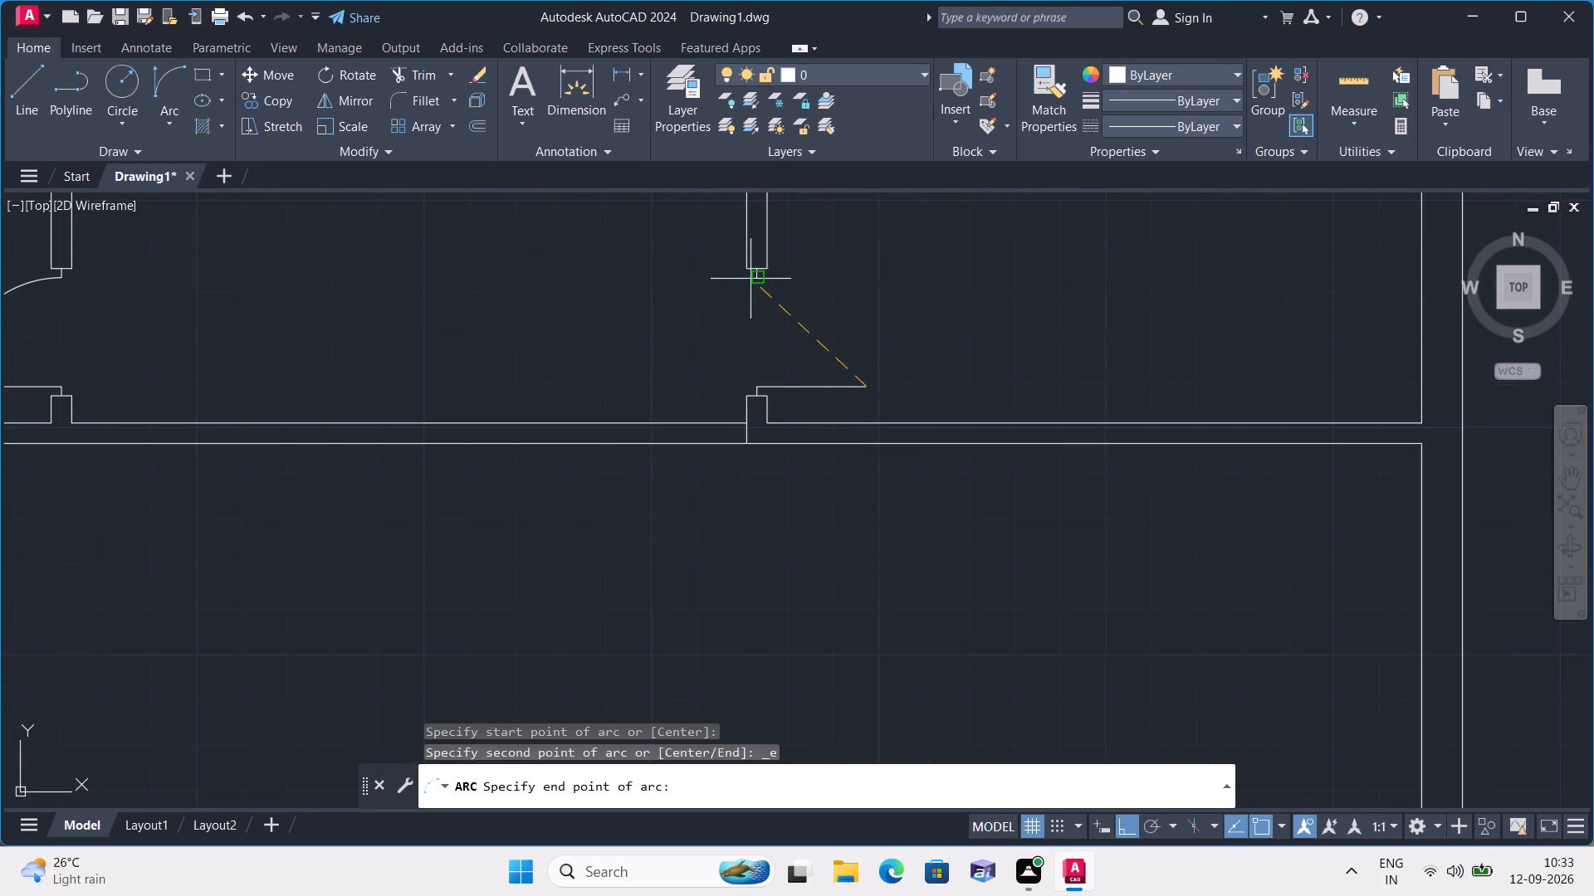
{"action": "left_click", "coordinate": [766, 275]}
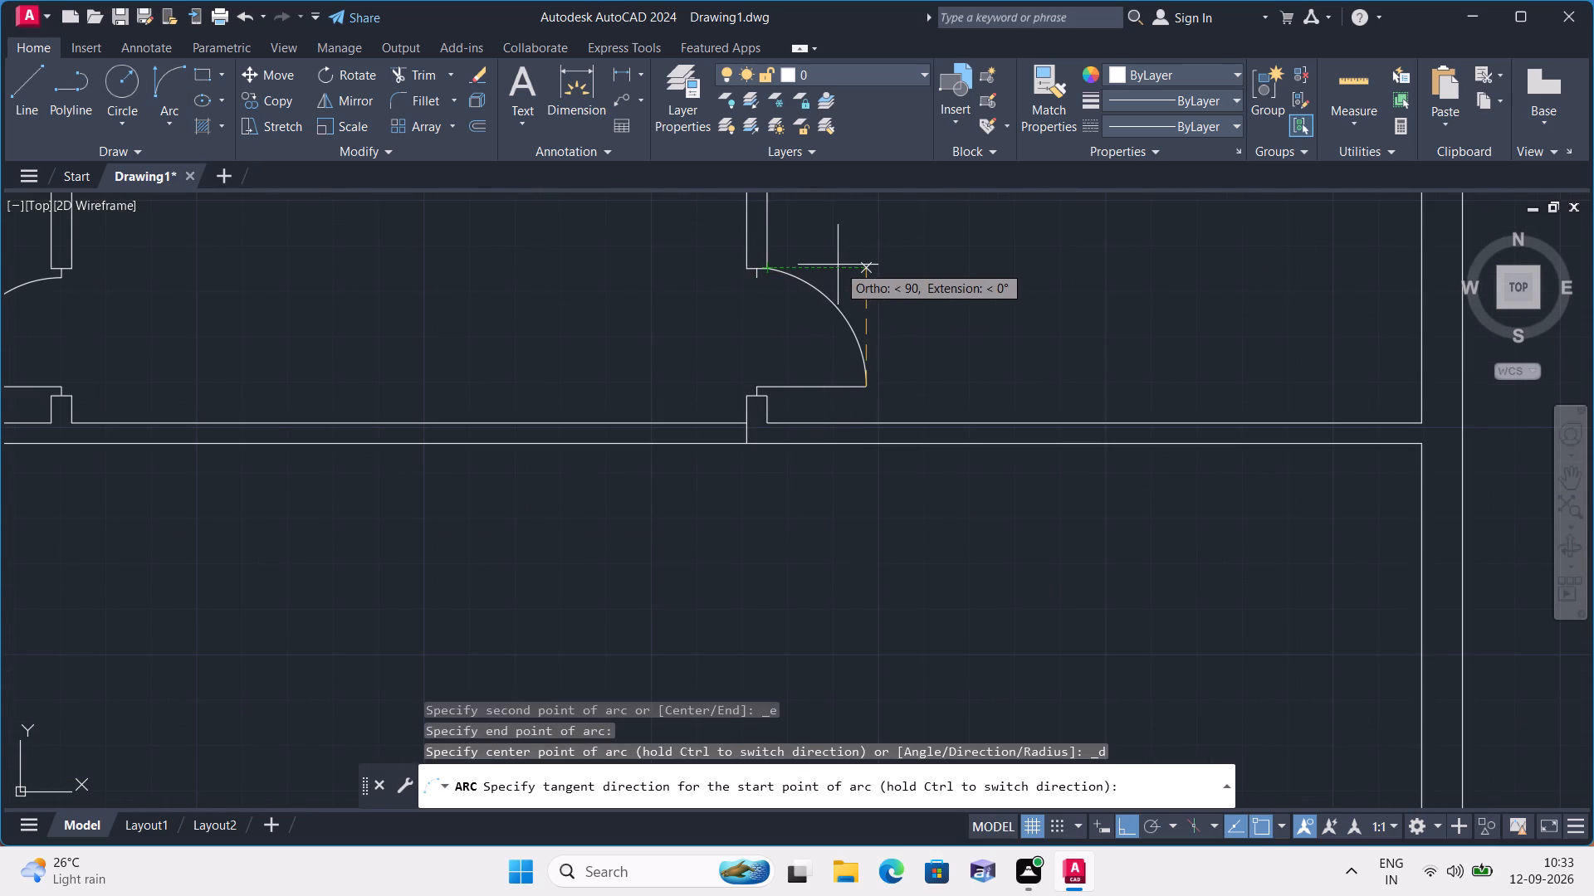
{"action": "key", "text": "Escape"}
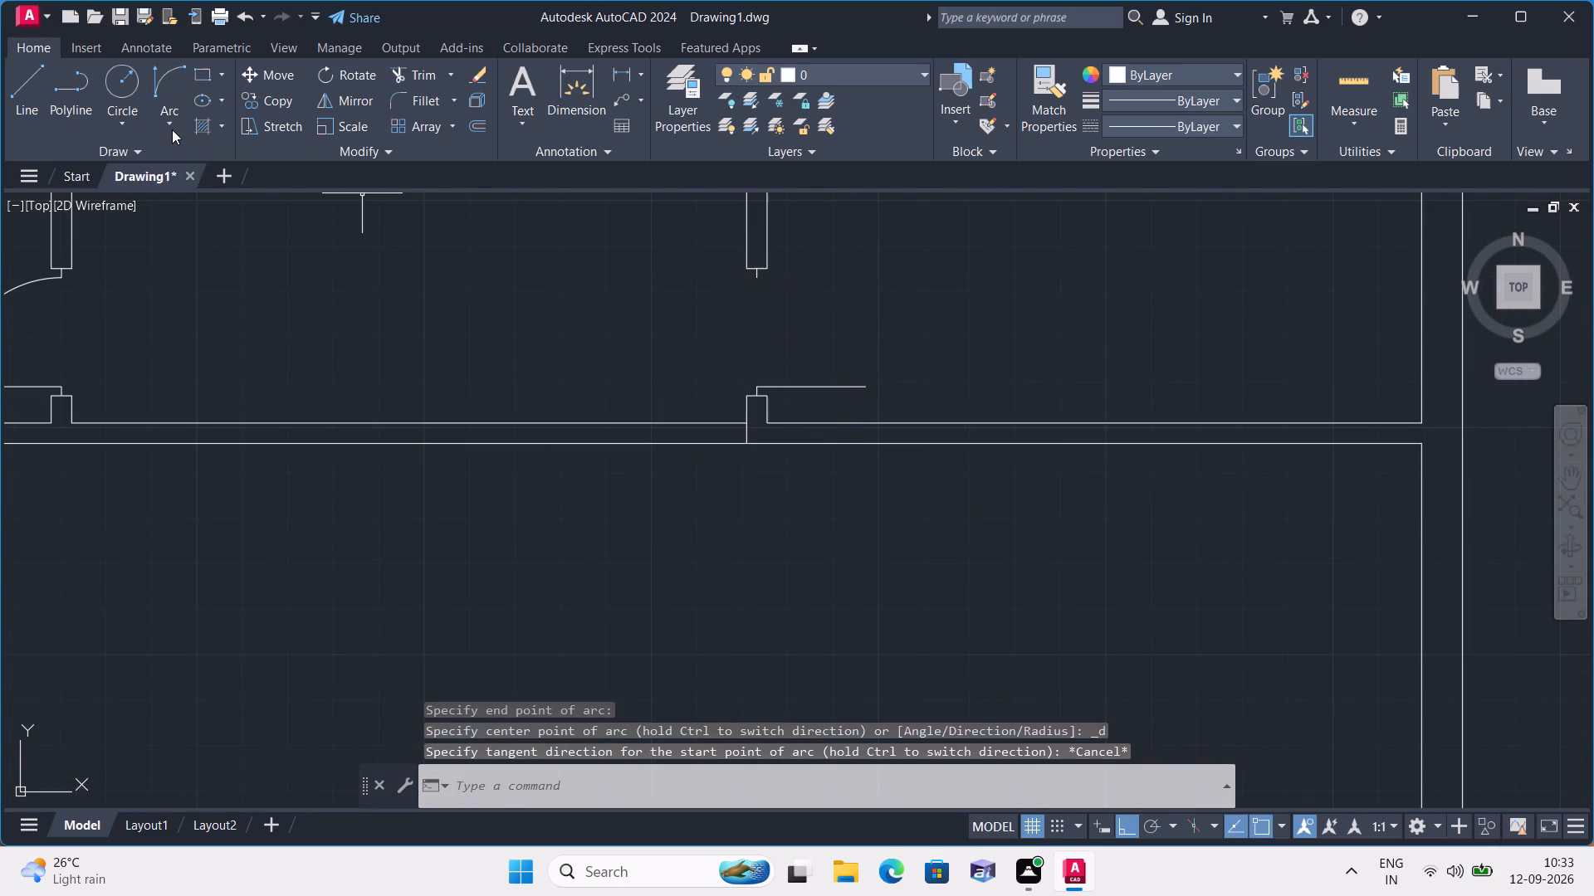
Draw the lower-right door's swing as a Start, End, Direction arc from the leaf's free end to the upper door stop.
{"action": "left_click", "coordinate": [172, 128]}
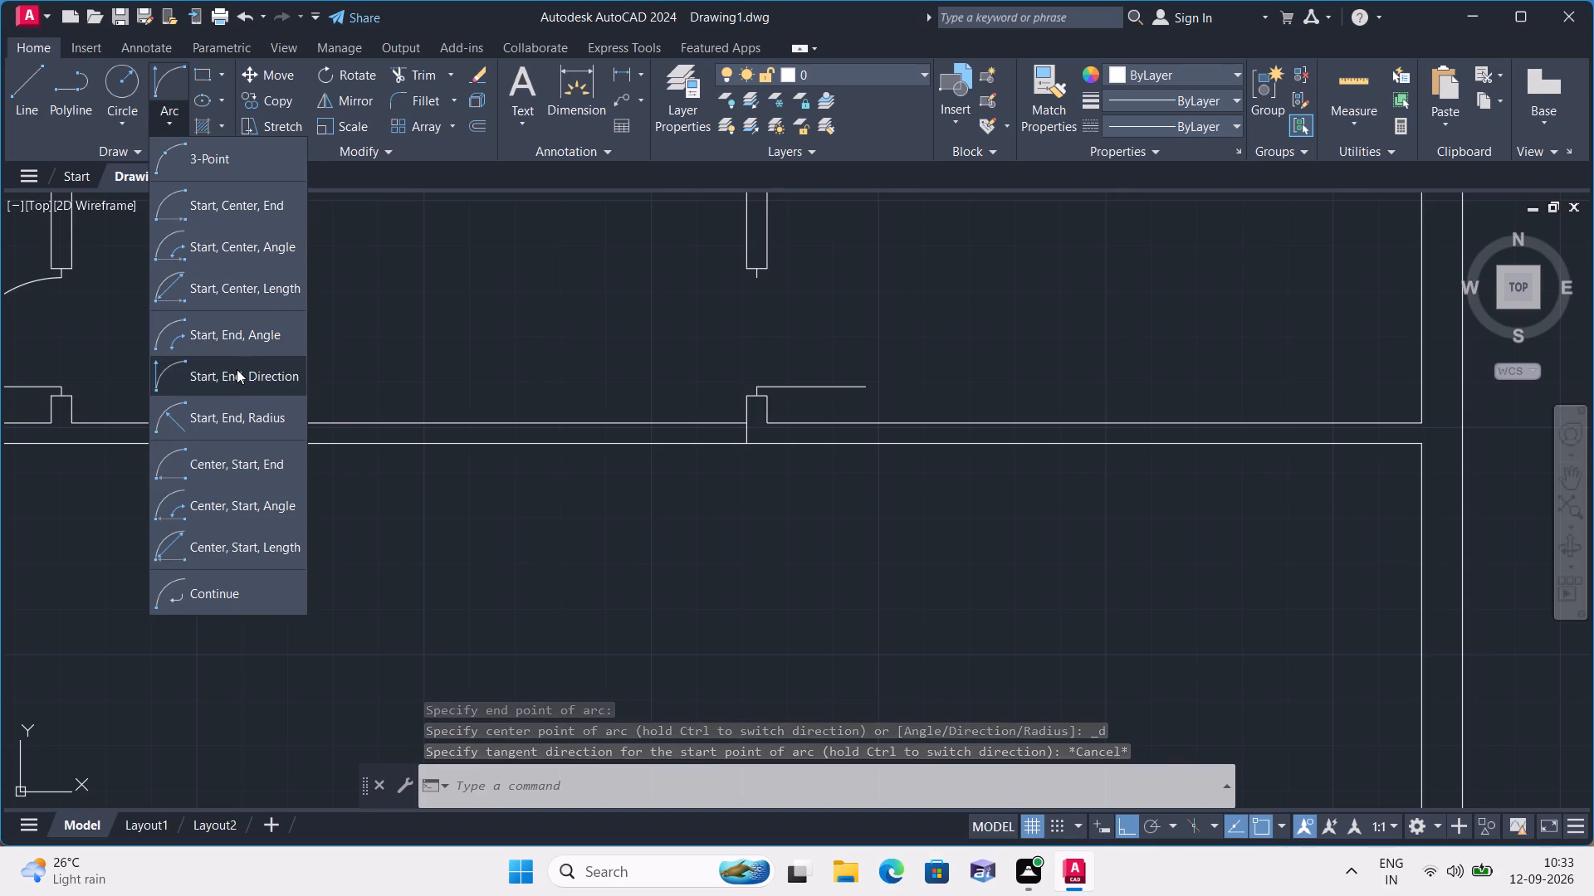
{"action": "left_click", "coordinate": [237, 369]}
{"action": "left_click", "coordinate": [865, 385]}
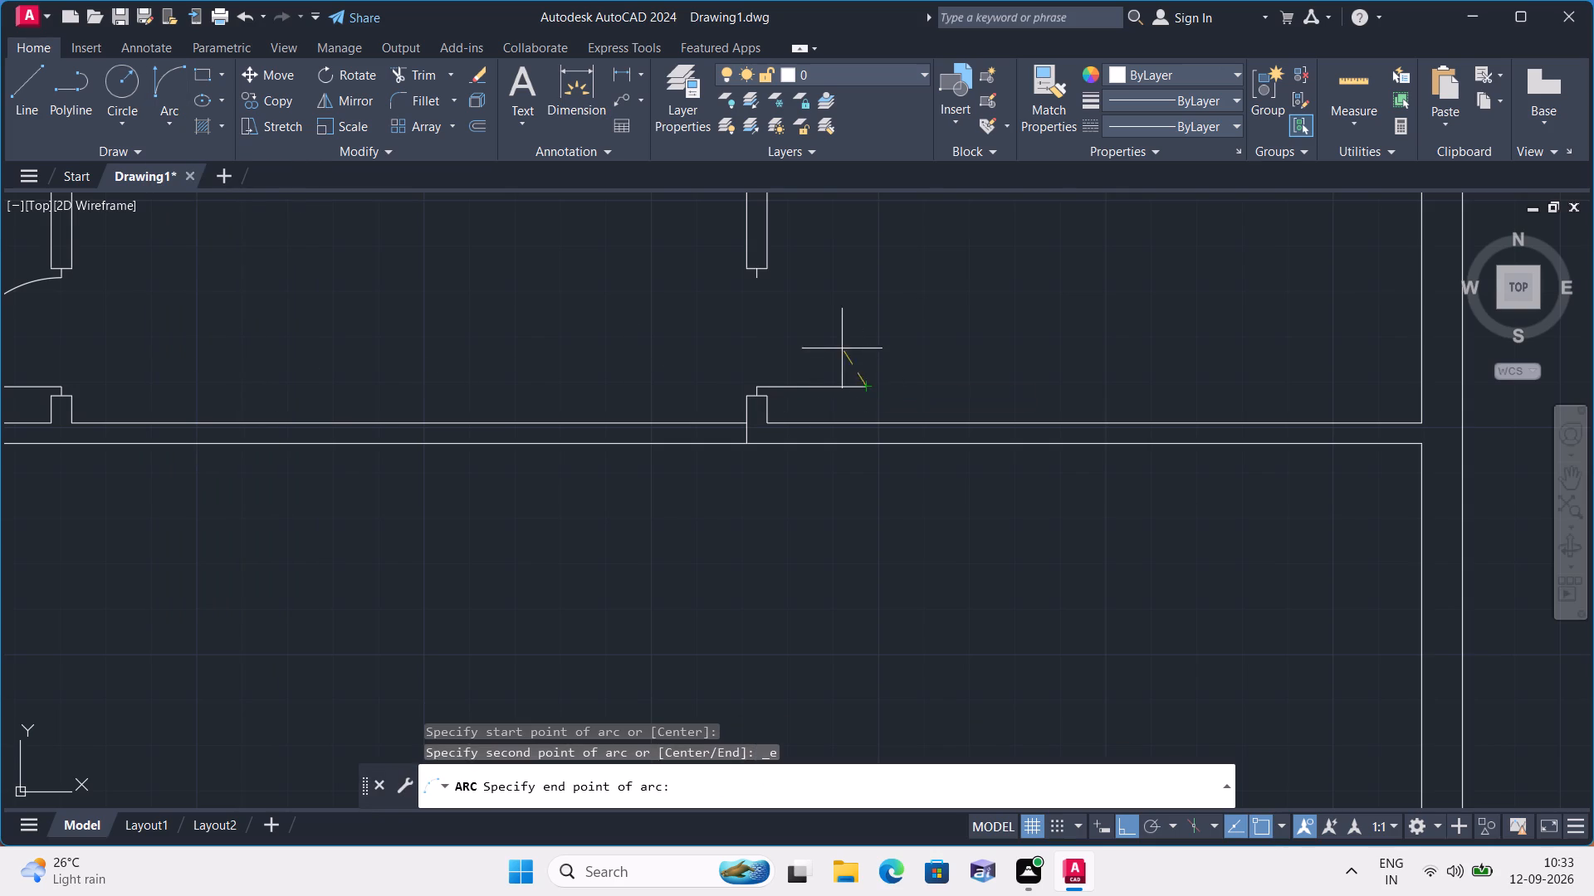
{"action": "left_click", "coordinate": [755, 280]}
{"action": "left_click", "coordinate": [878, 276]}
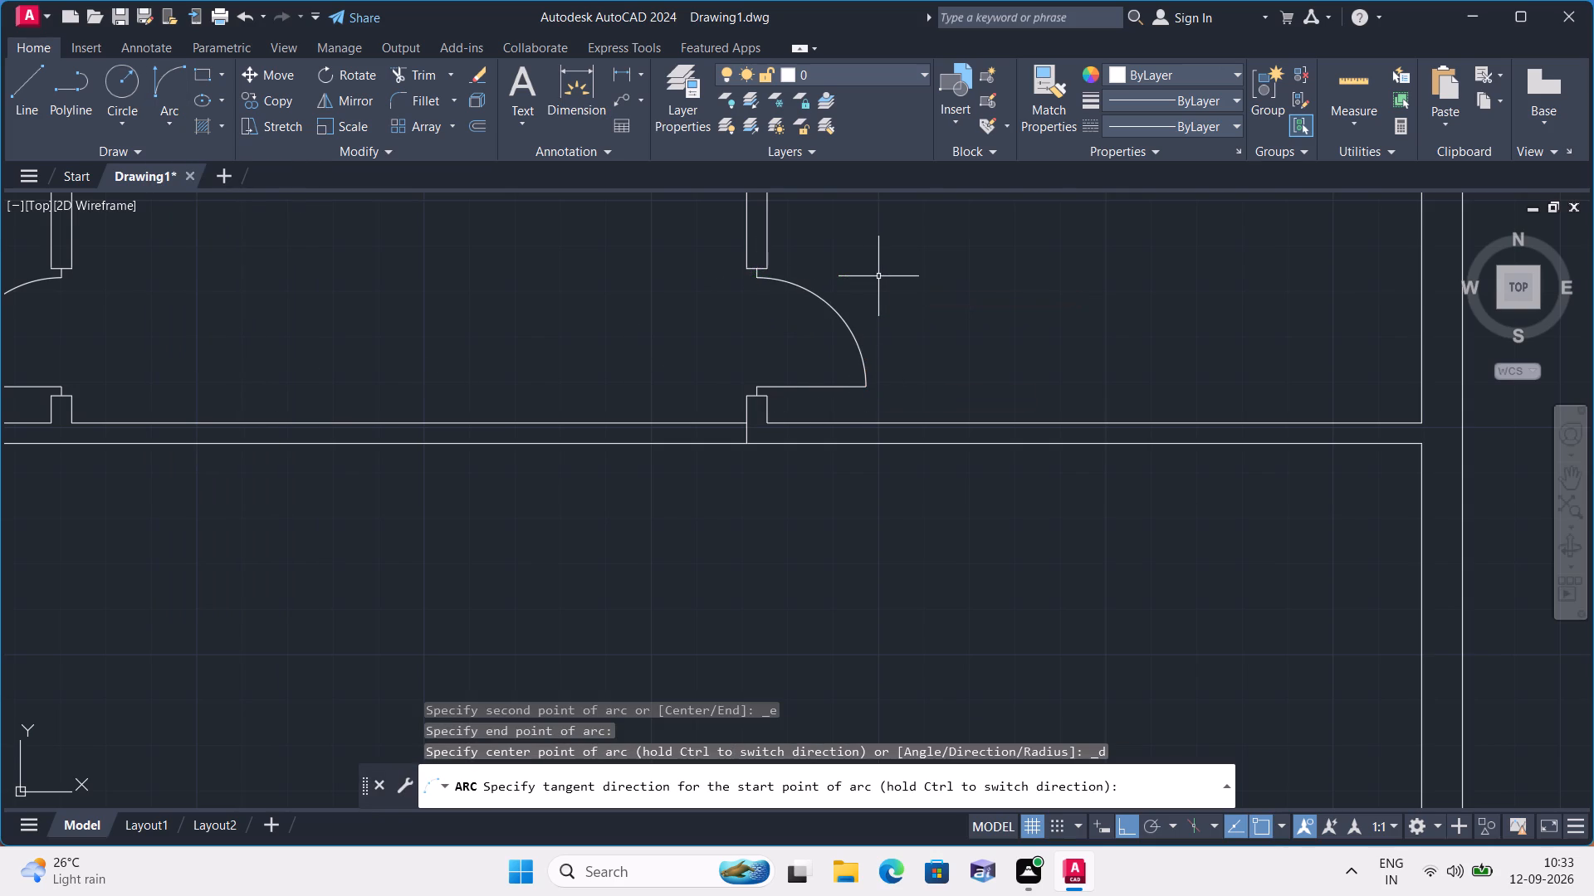
{"action": "key", "text": "Escape"}
Draw a vertical line across the horizontal wall's thickness, continuing the left partition's inner face below the lower-left door.
{"action": "scroll", "coordinate": [878, 276], "scroll_direction": "down", "scroll_amount": 2}
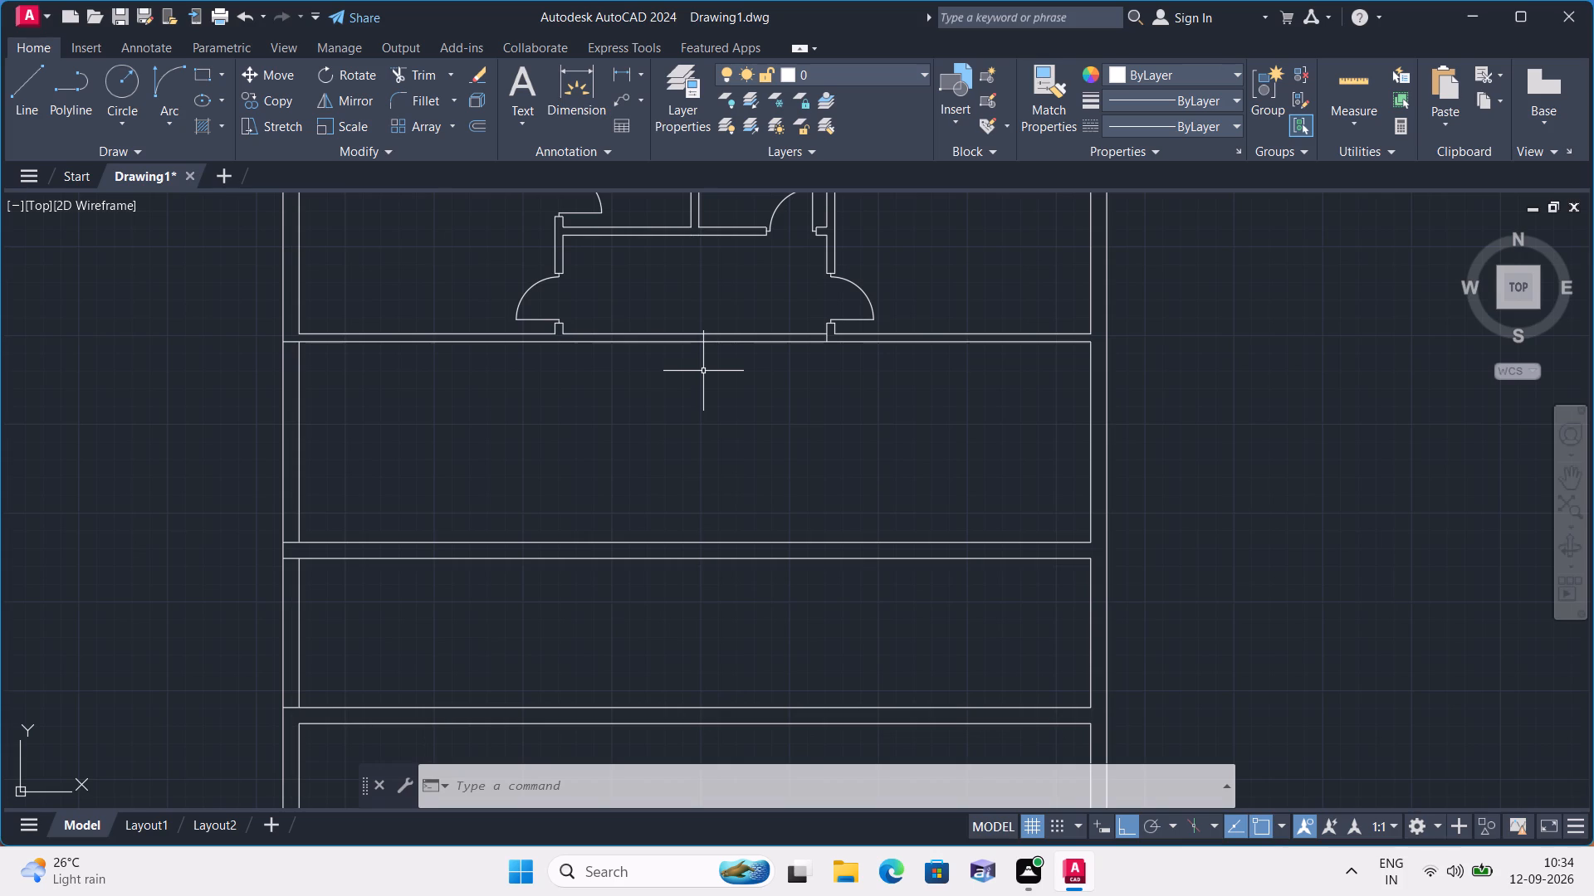
{"action": "type", "text": "l"}
{"action": "key", "text": "space"}
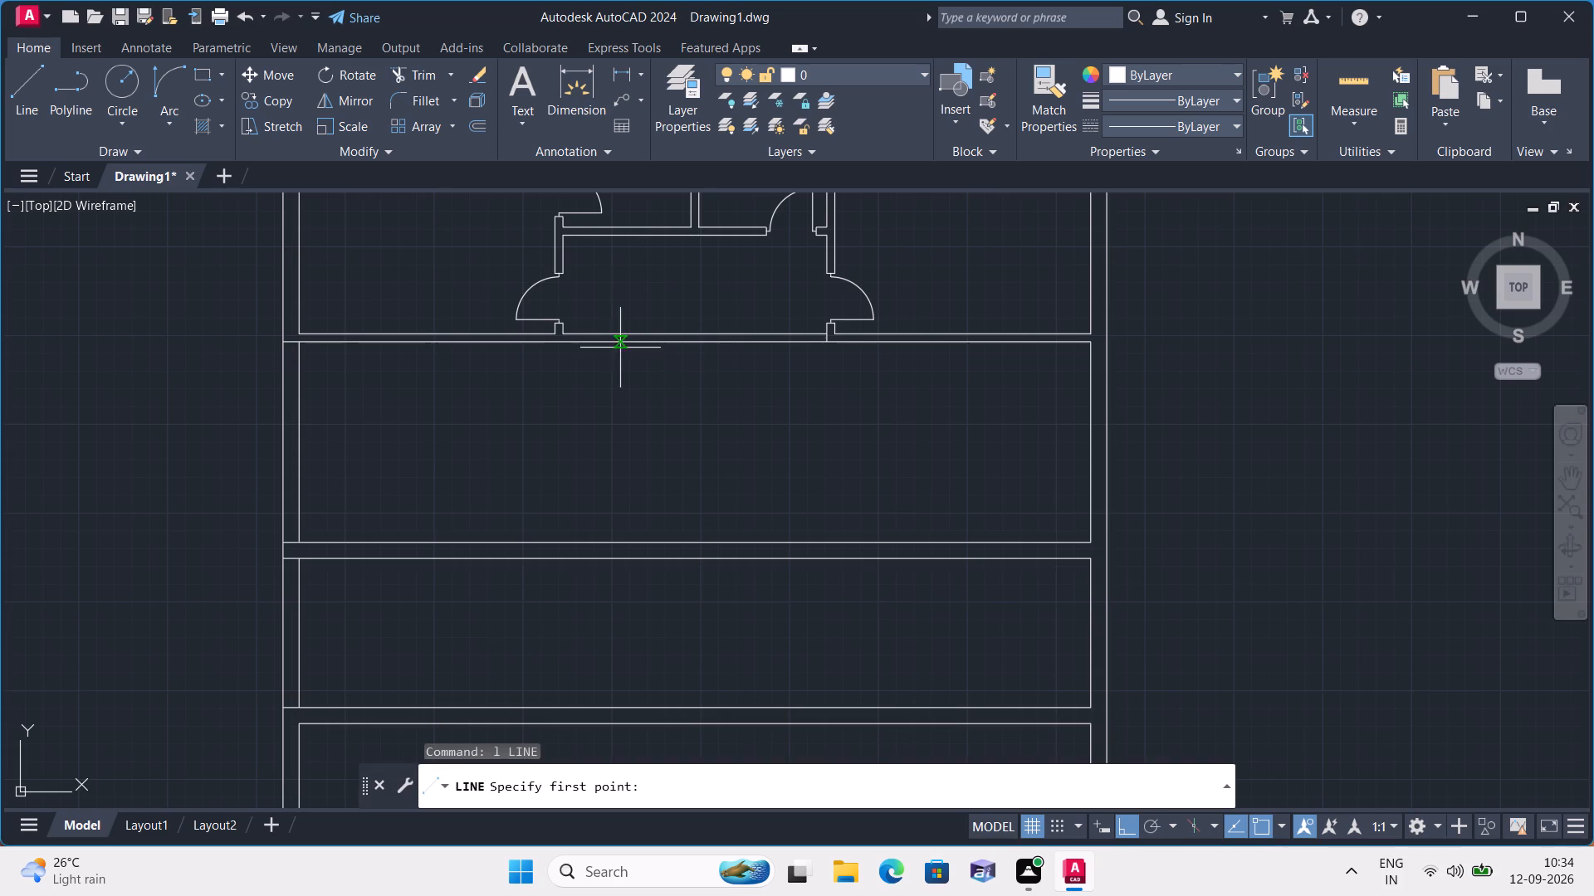
{"action": "scroll", "coordinate": [561, 275], "scroll_direction": "up", "scroll_amount": 2}
{"action": "left_click", "coordinate": [578, 411]}
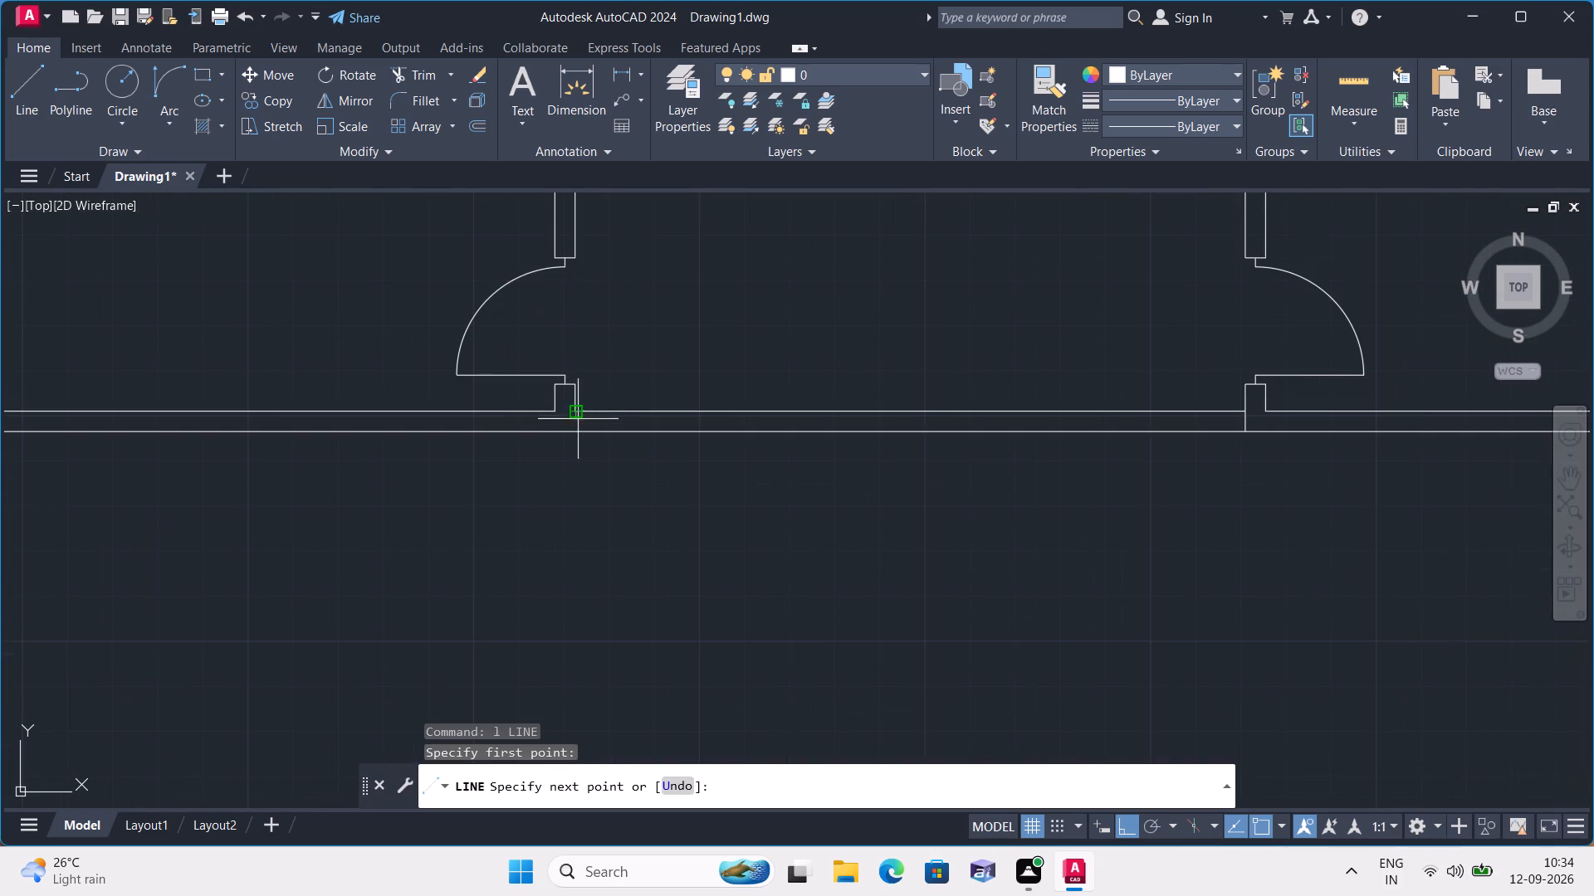
{"action": "left_click", "coordinate": [578, 431]}
{"action": "key", "text": "space"}
Trim both edges of the horizontal wall between the left and right partitions to open the passage into the room below.
{"action": "type", "text": "trim"}
{"action": "key", "text": "space"}
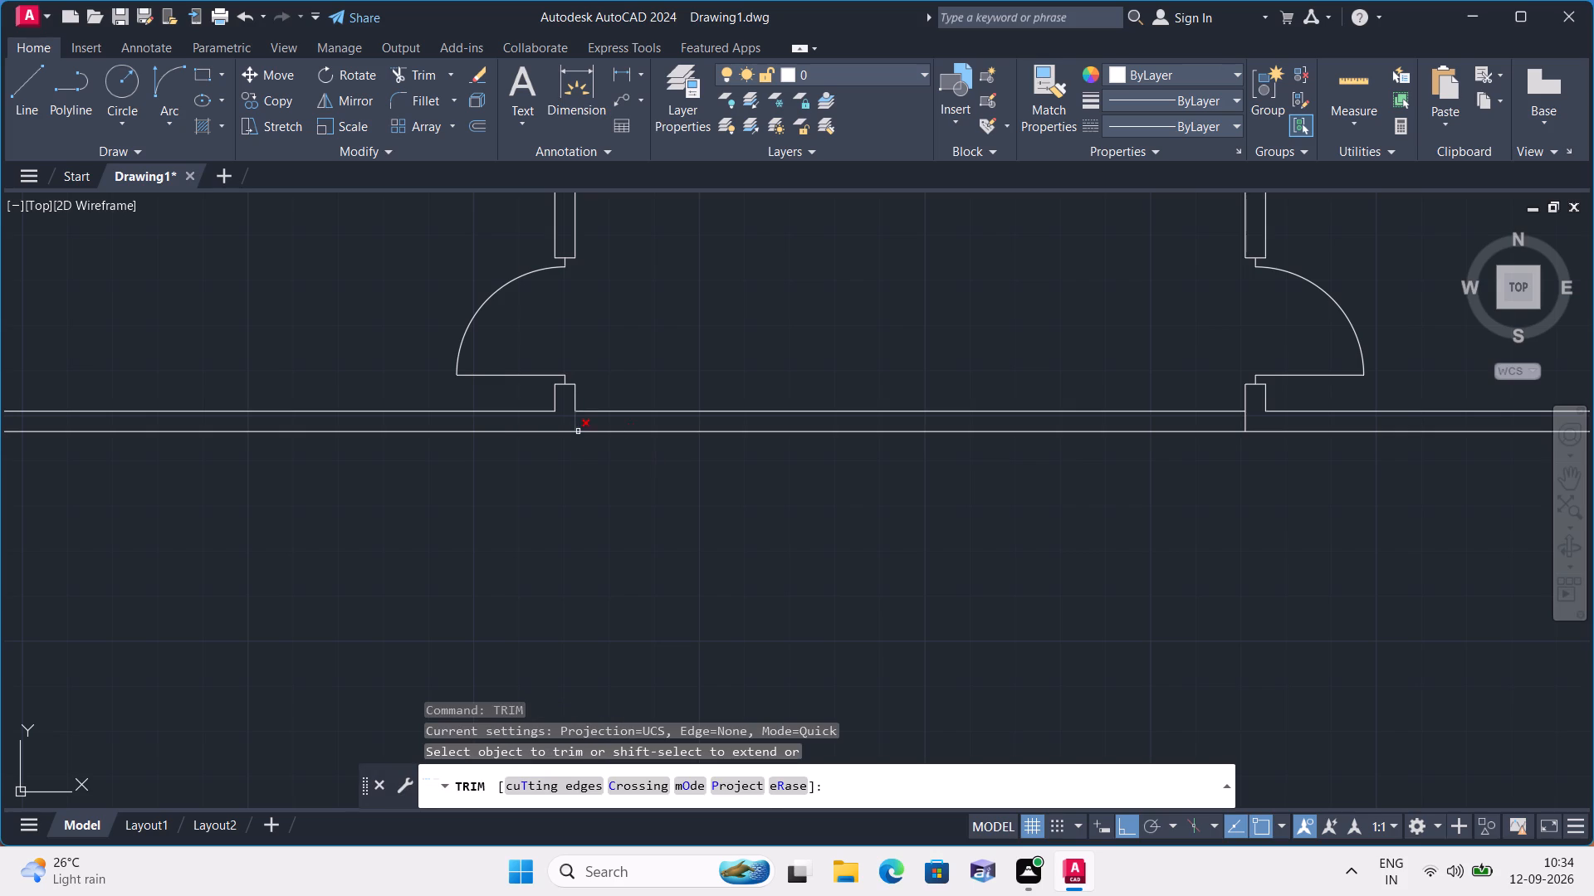
{"action": "left_click", "coordinate": [672, 428]}
{"action": "left_click", "coordinate": [687, 402]}
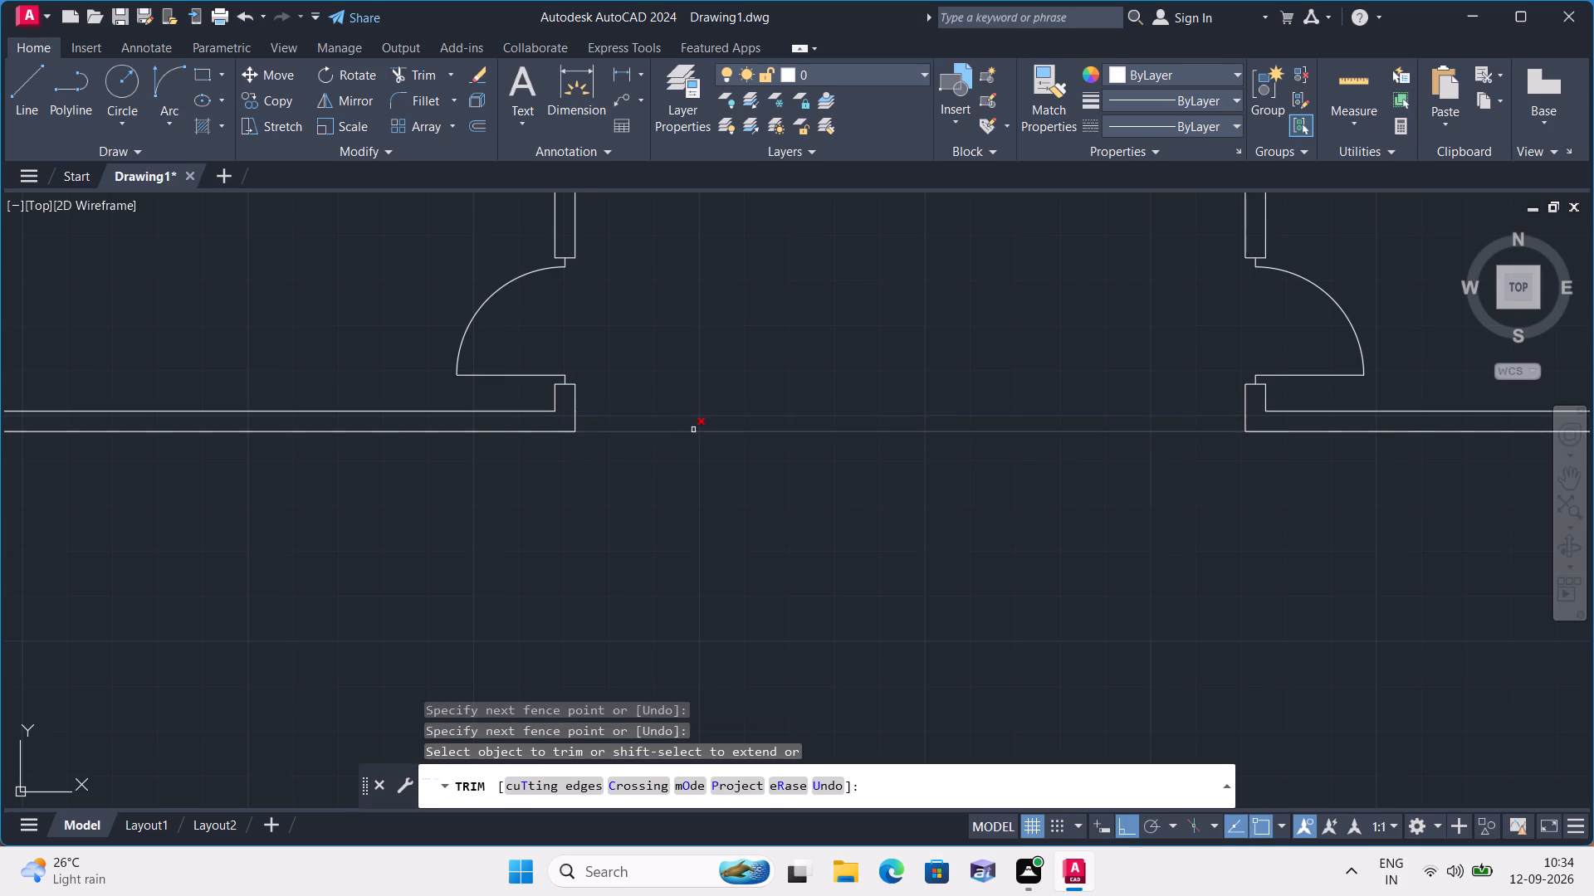
{"action": "left_click", "coordinate": [695, 431]}
{"action": "scroll", "coordinate": [697, 431], "scroll_direction": "down", "scroll_amount": 2}
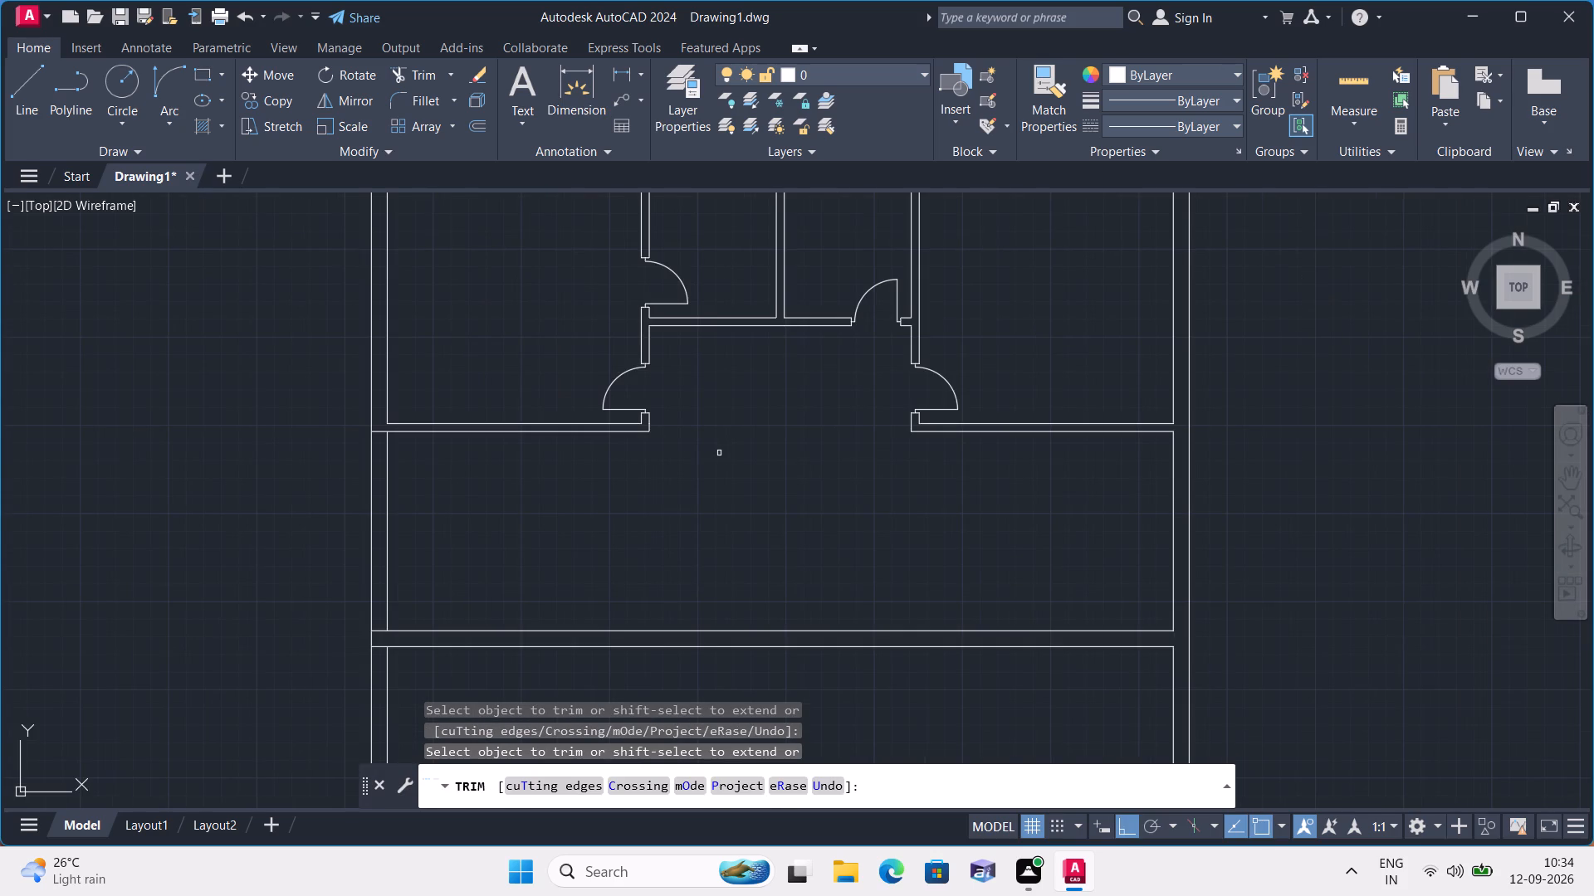
{"action": "key", "text": "space"}
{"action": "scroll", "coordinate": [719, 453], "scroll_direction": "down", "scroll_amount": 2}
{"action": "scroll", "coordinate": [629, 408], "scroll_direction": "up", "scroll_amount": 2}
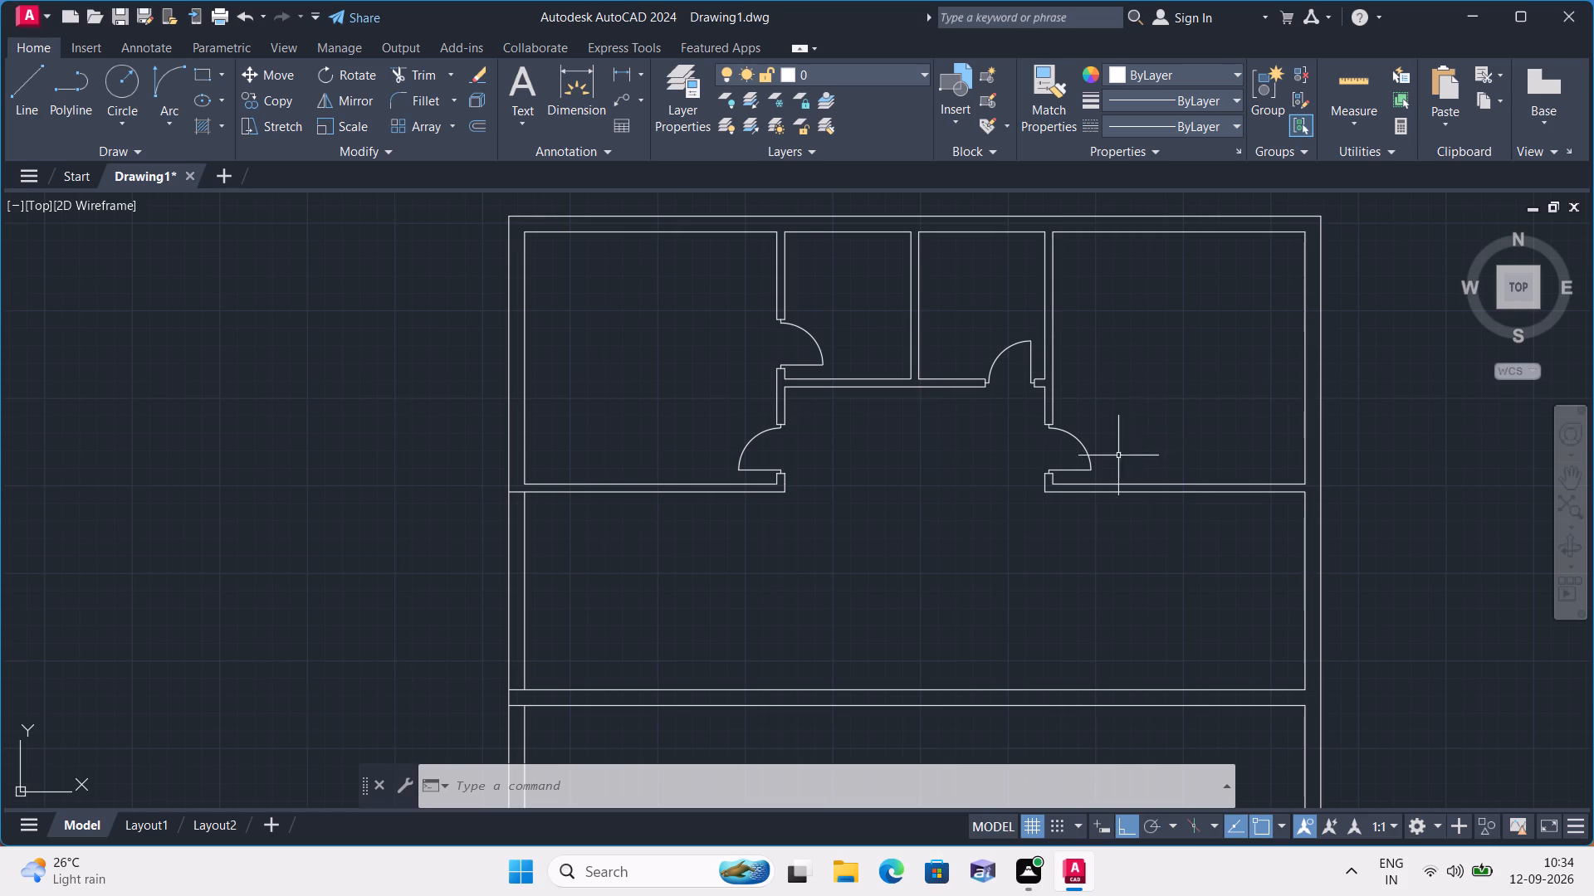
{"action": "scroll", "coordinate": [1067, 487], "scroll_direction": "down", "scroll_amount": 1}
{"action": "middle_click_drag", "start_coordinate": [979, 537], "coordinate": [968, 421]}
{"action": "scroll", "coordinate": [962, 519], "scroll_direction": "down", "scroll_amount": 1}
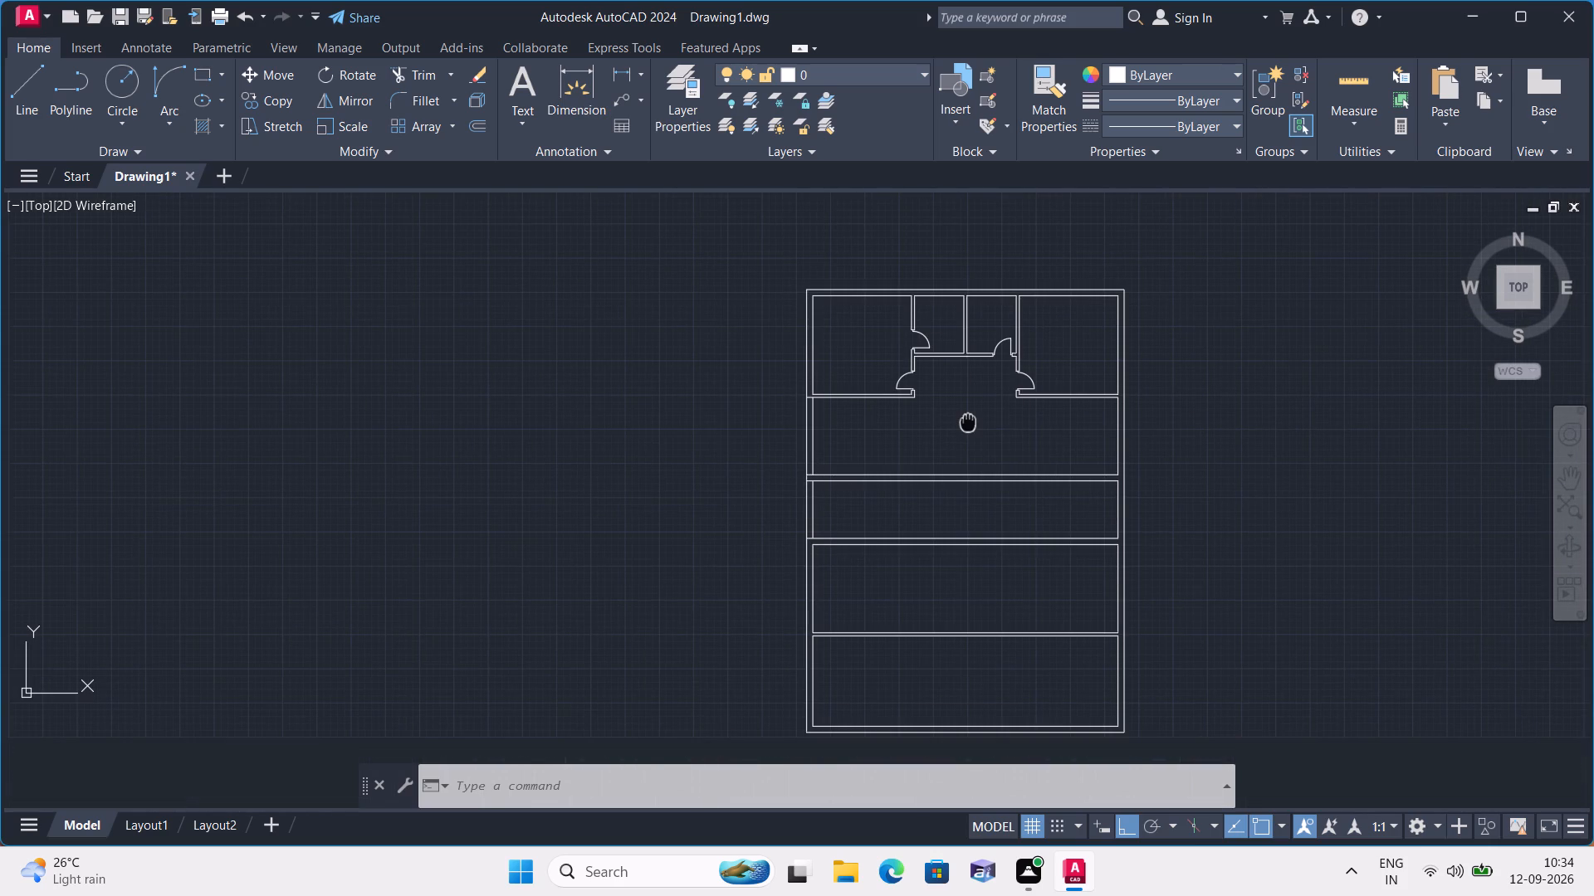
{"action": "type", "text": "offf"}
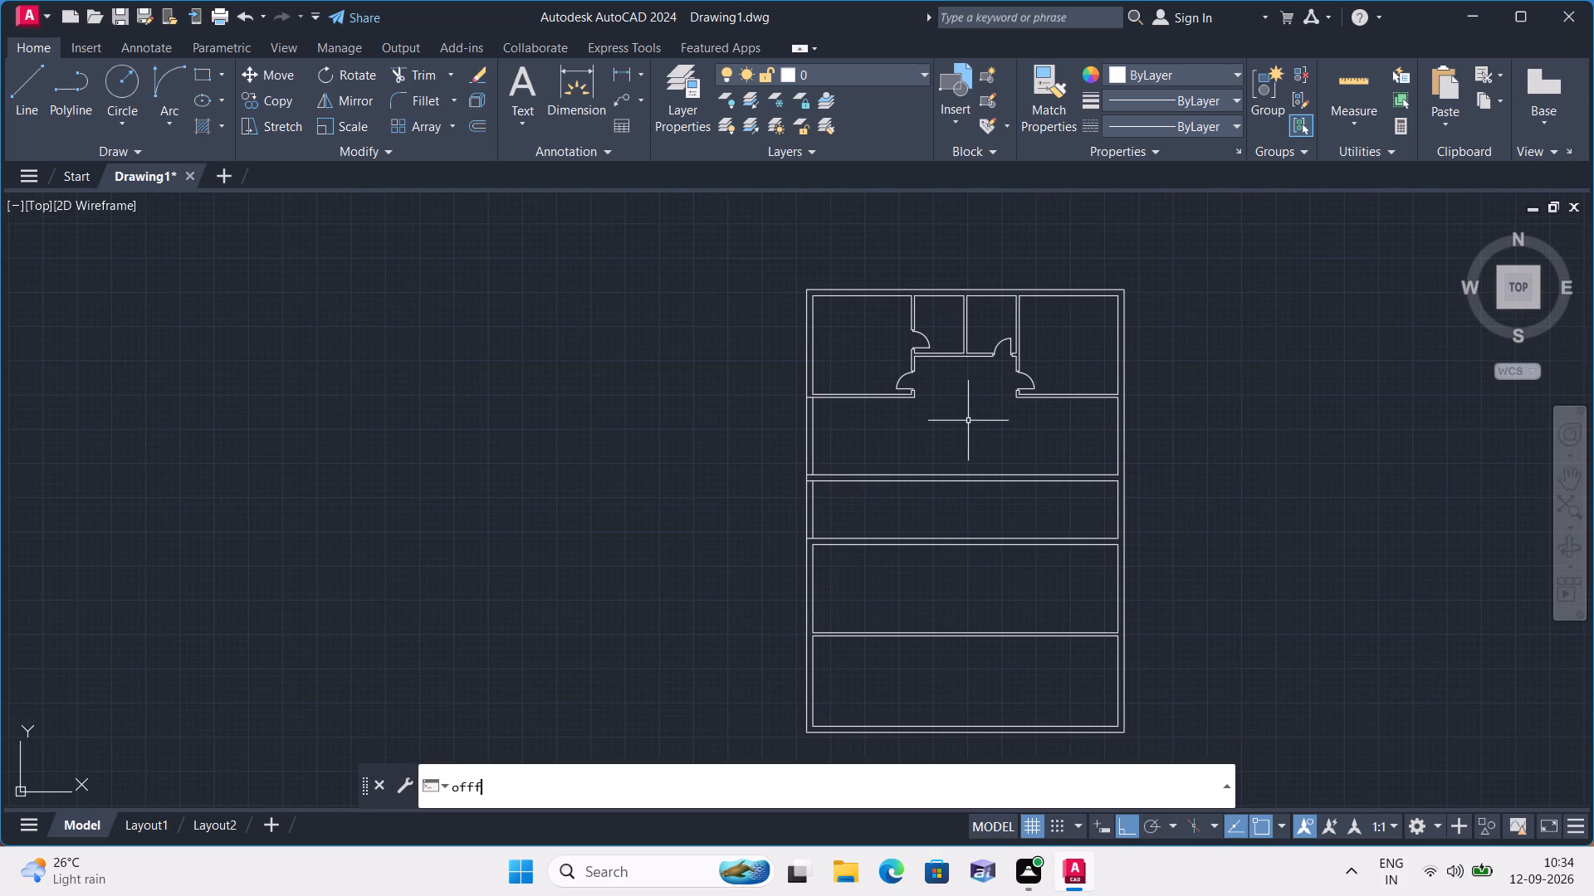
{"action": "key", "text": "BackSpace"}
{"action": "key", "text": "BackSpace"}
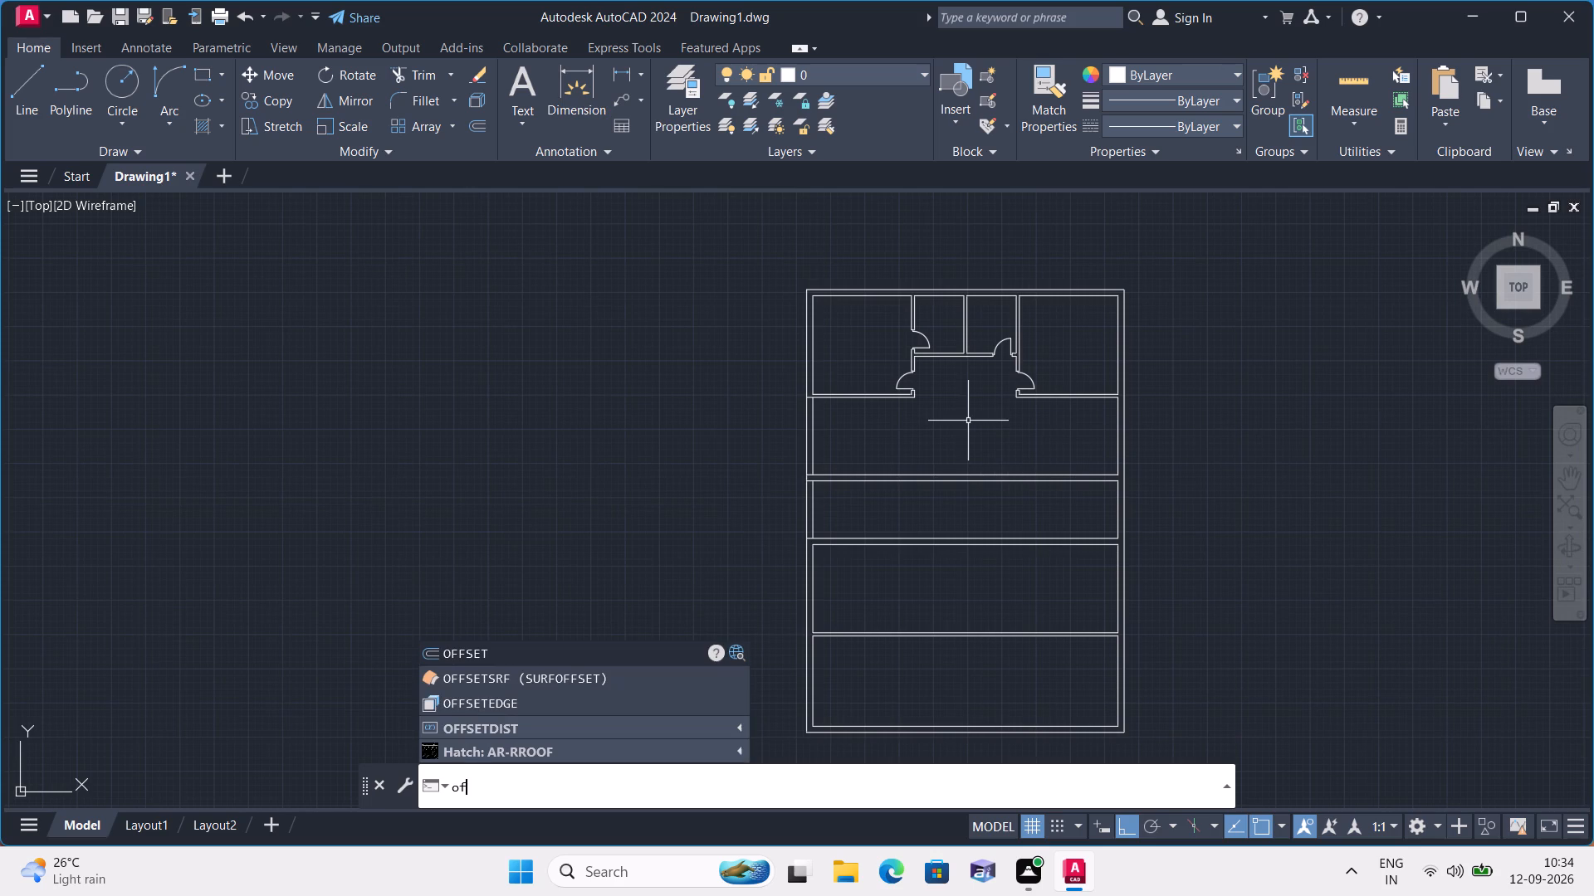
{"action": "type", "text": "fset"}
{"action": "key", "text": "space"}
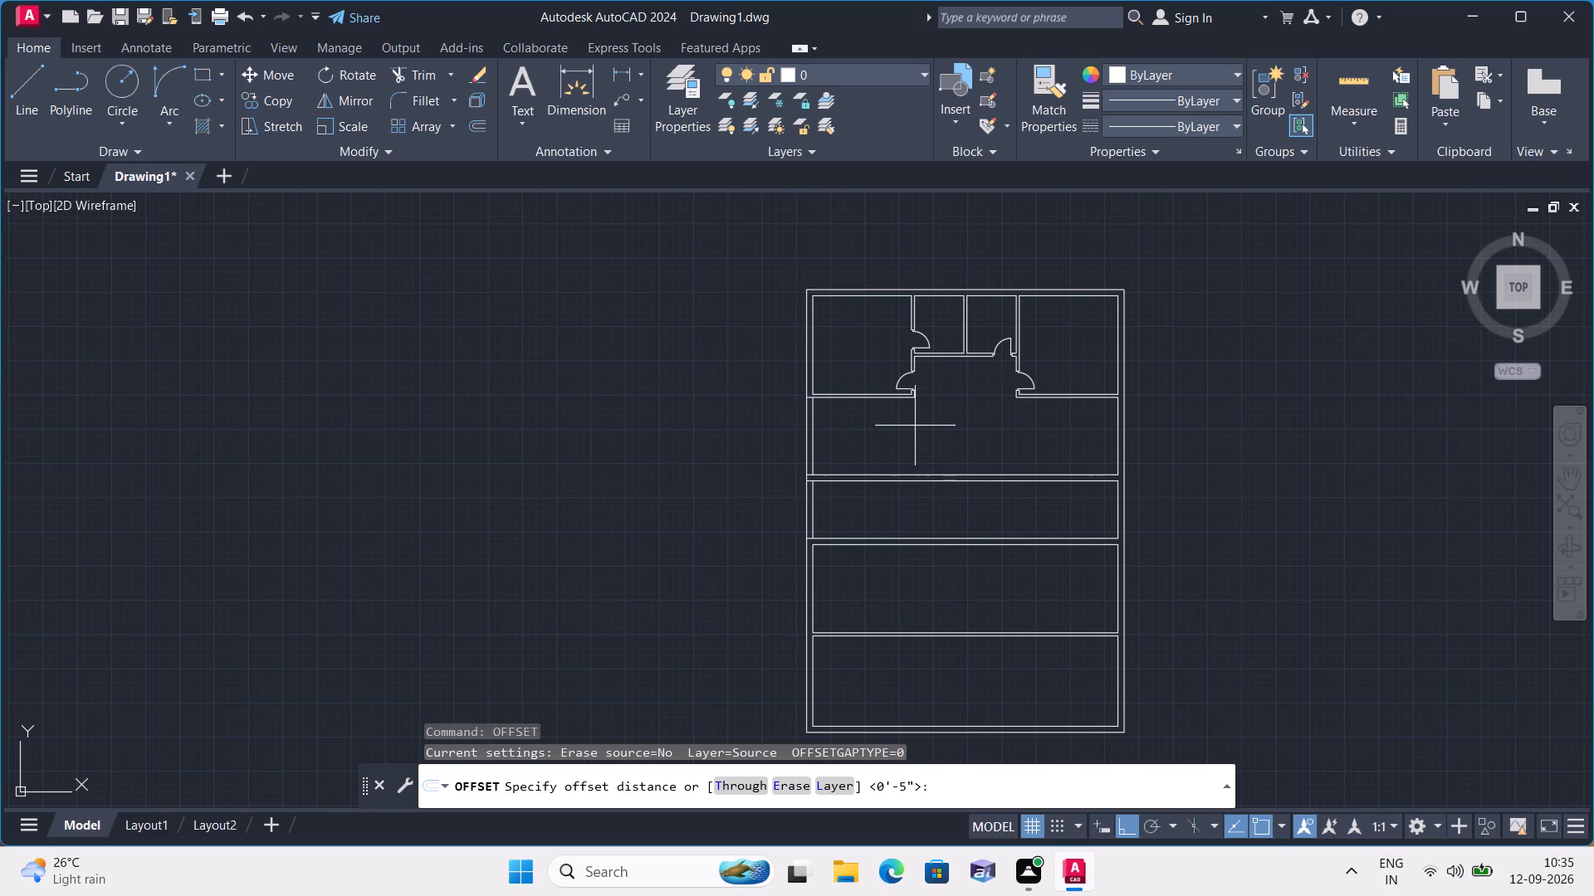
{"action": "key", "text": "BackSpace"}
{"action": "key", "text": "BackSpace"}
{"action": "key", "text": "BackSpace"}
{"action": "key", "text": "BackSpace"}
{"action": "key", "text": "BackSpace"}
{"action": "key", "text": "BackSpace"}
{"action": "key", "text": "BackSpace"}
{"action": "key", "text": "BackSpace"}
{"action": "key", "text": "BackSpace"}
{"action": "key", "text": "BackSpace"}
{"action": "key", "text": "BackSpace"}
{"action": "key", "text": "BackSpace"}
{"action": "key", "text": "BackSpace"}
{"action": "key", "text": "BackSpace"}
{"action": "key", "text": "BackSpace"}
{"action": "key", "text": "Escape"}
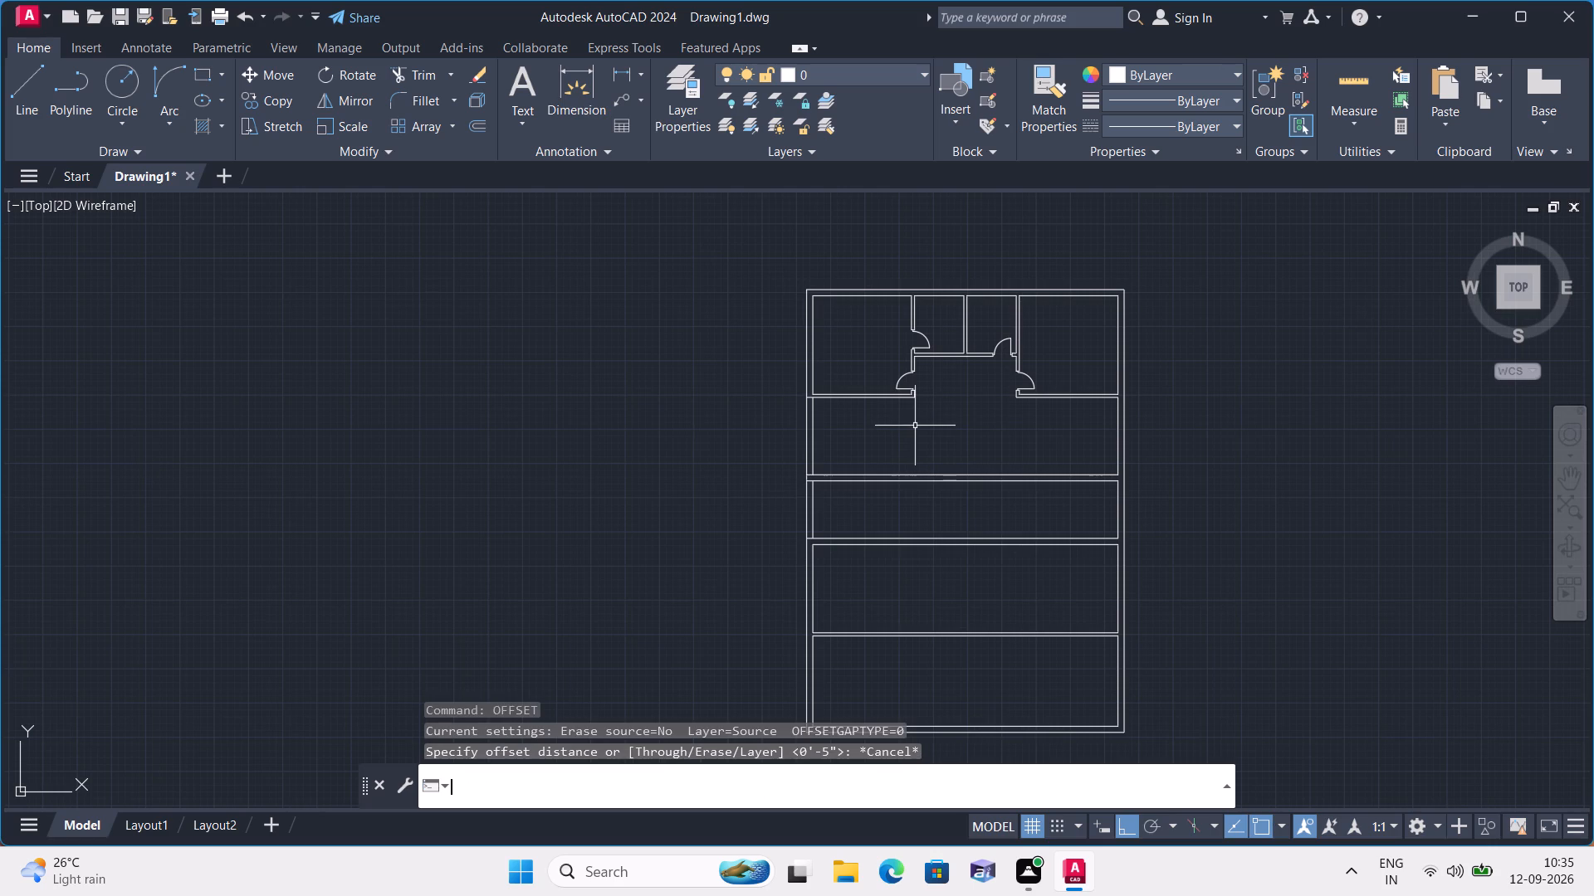
Extend both faces of the left partition from below the lower-left door down to the next horizontal wall.
{"action": "type", "text": "exte"}
{"action": "key", "text": "space"}
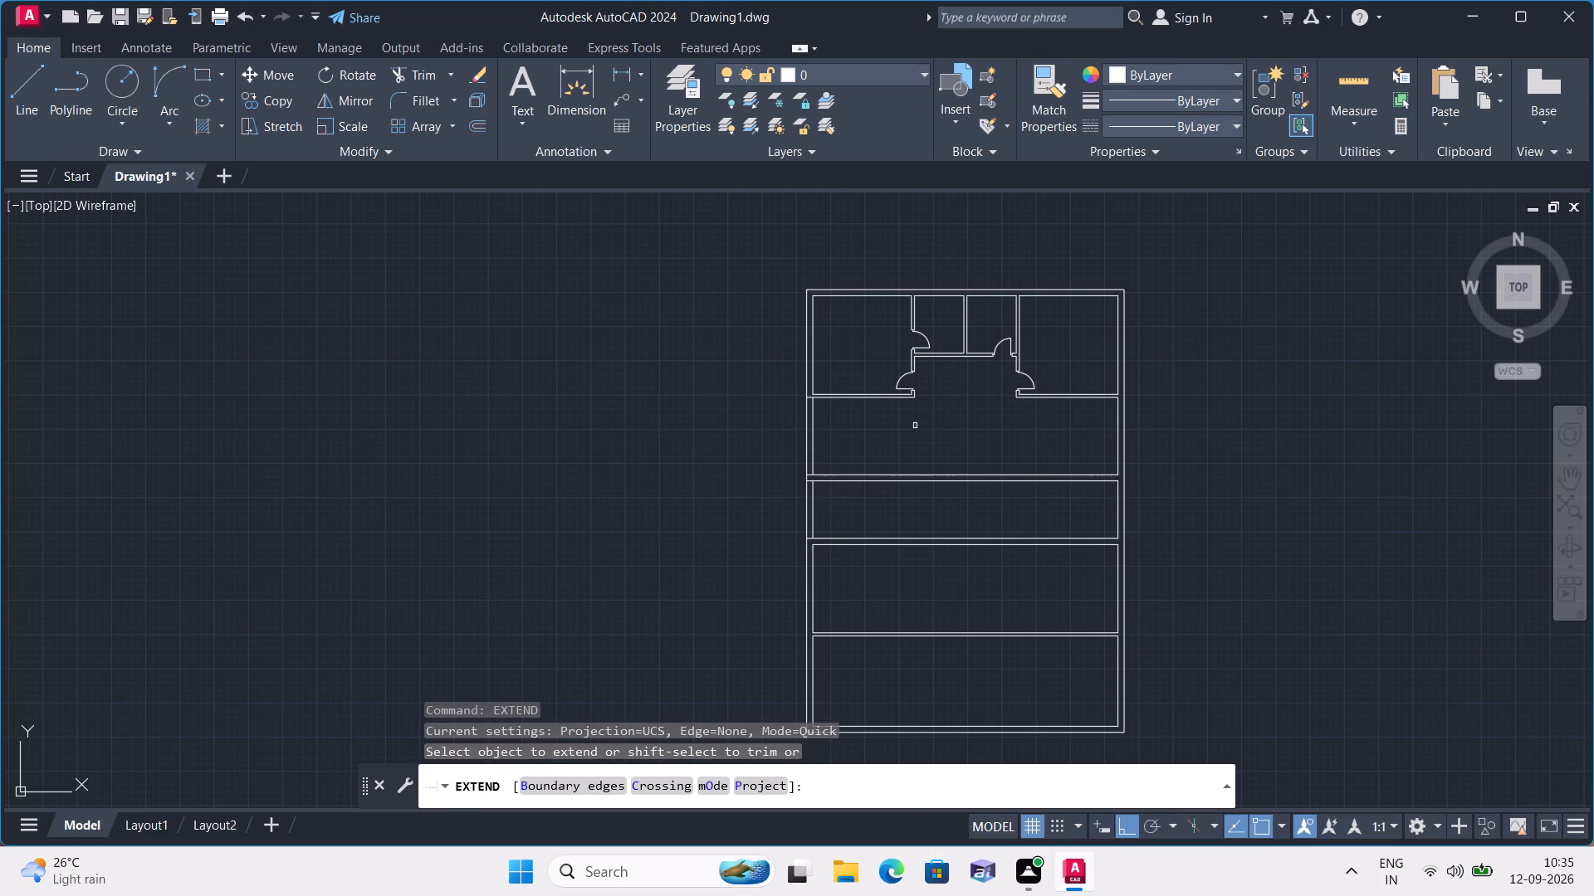
{"action": "scroll", "coordinate": [873, 416], "scroll_direction": "up", "scroll_amount": 3}
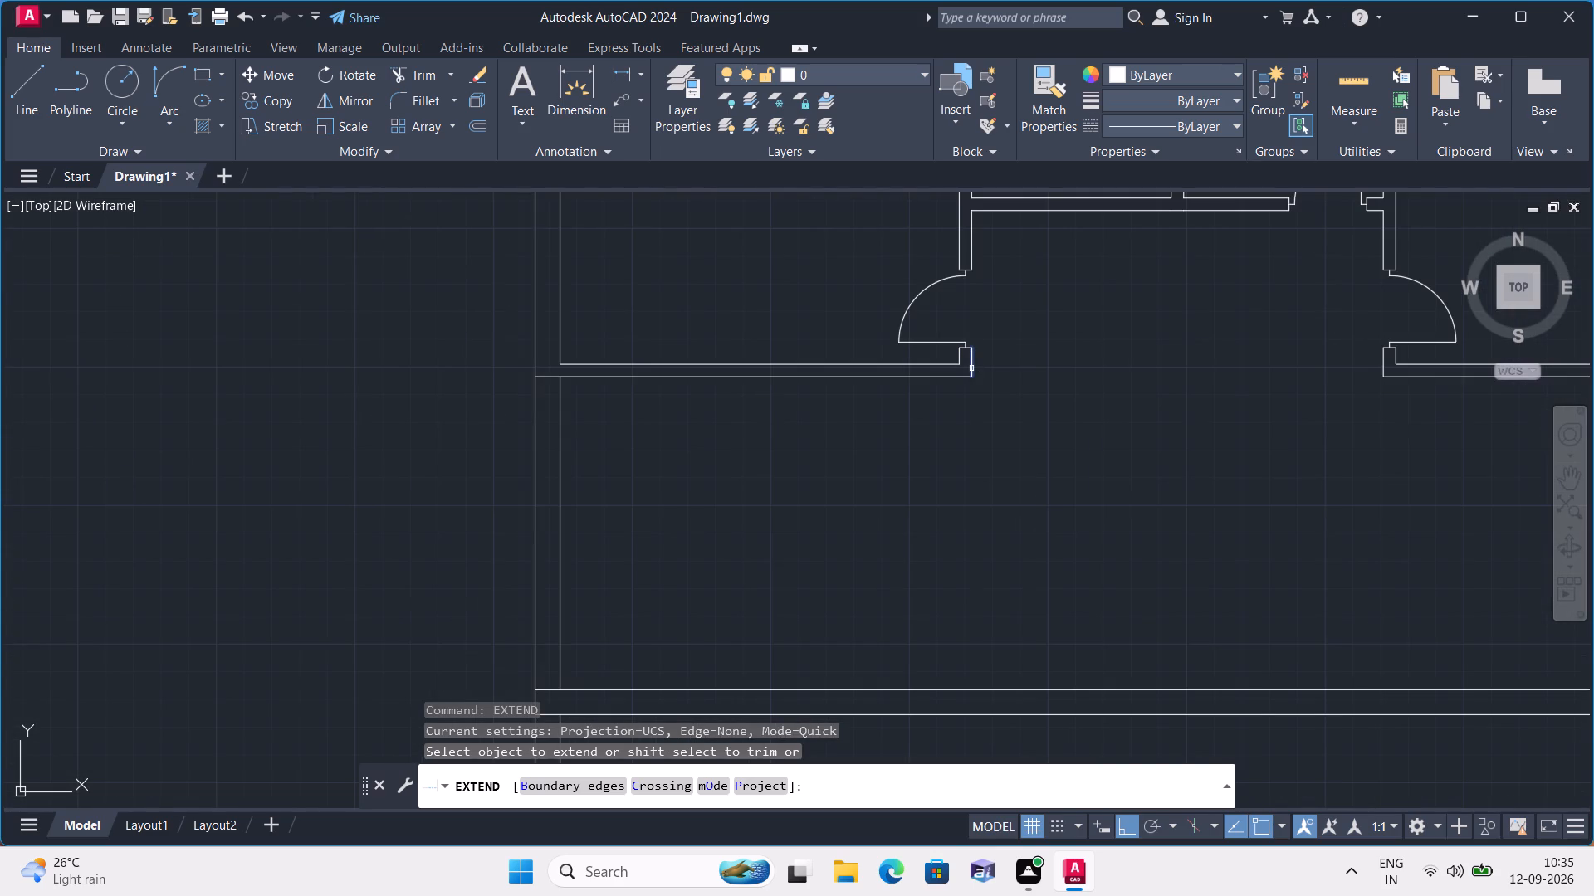
{"action": "left_click", "coordinate": [971, 368]}
{"action": "left_click", "coordinate": [973, 373]}
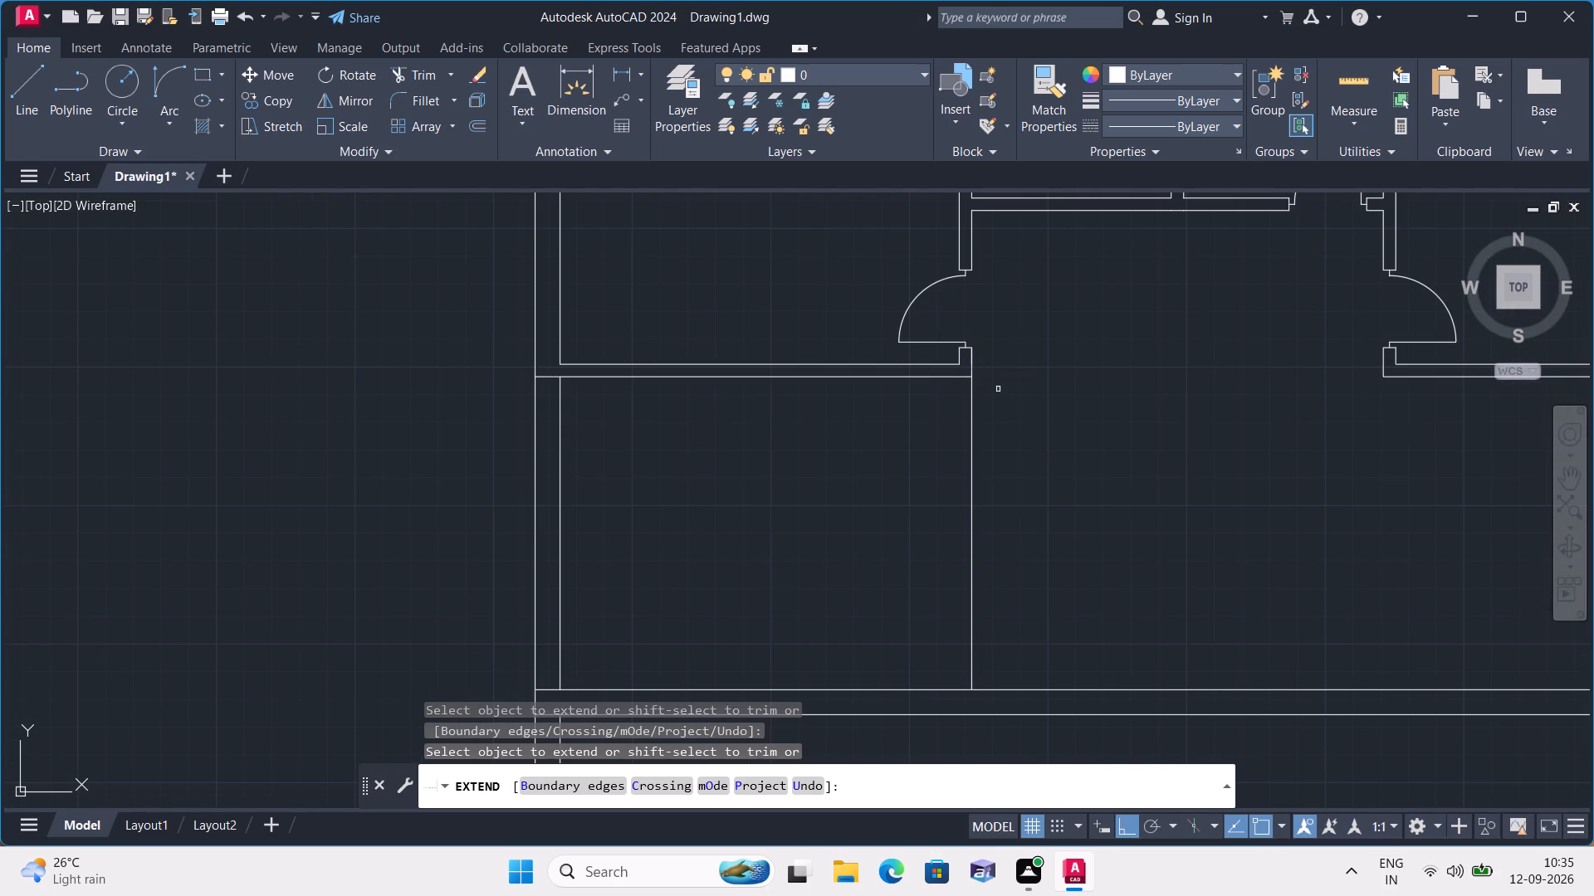
{"action": "left_click", "coordinate": [962, 358]}
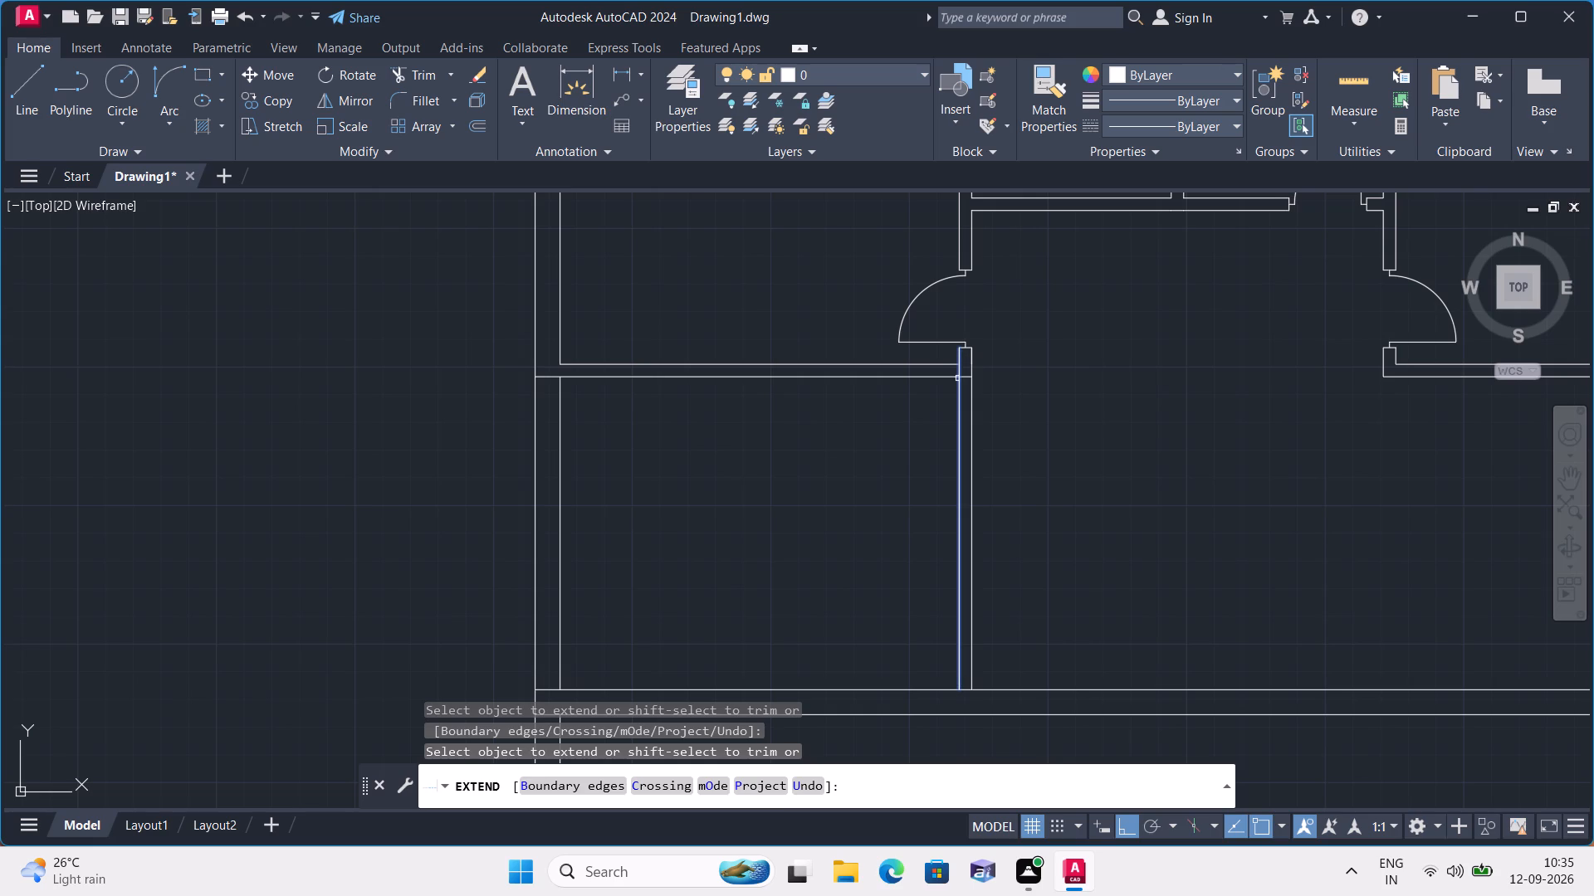
{"action": "left_click", "coordinate": [957, 378]}
{"action": "scroll", "coordinate": [862, 512], "scroll_direction": "down", "scroll_amount": 1}
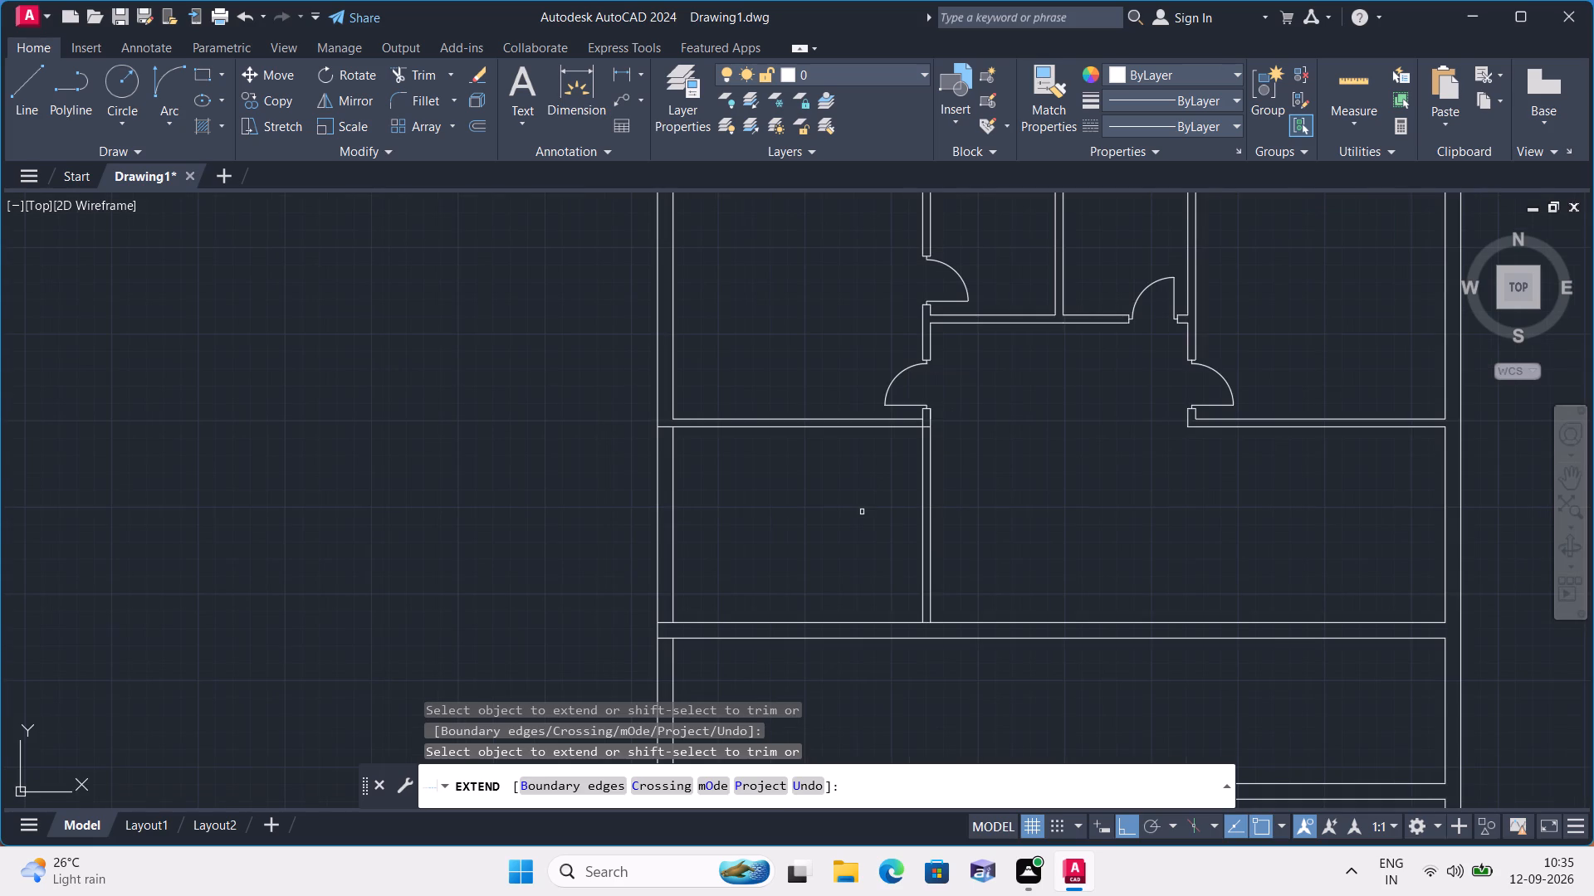
{"action": "key", "text": "space"}
{"action": "key", "text": "space"}
{"action": "key", "text": "Escape"}
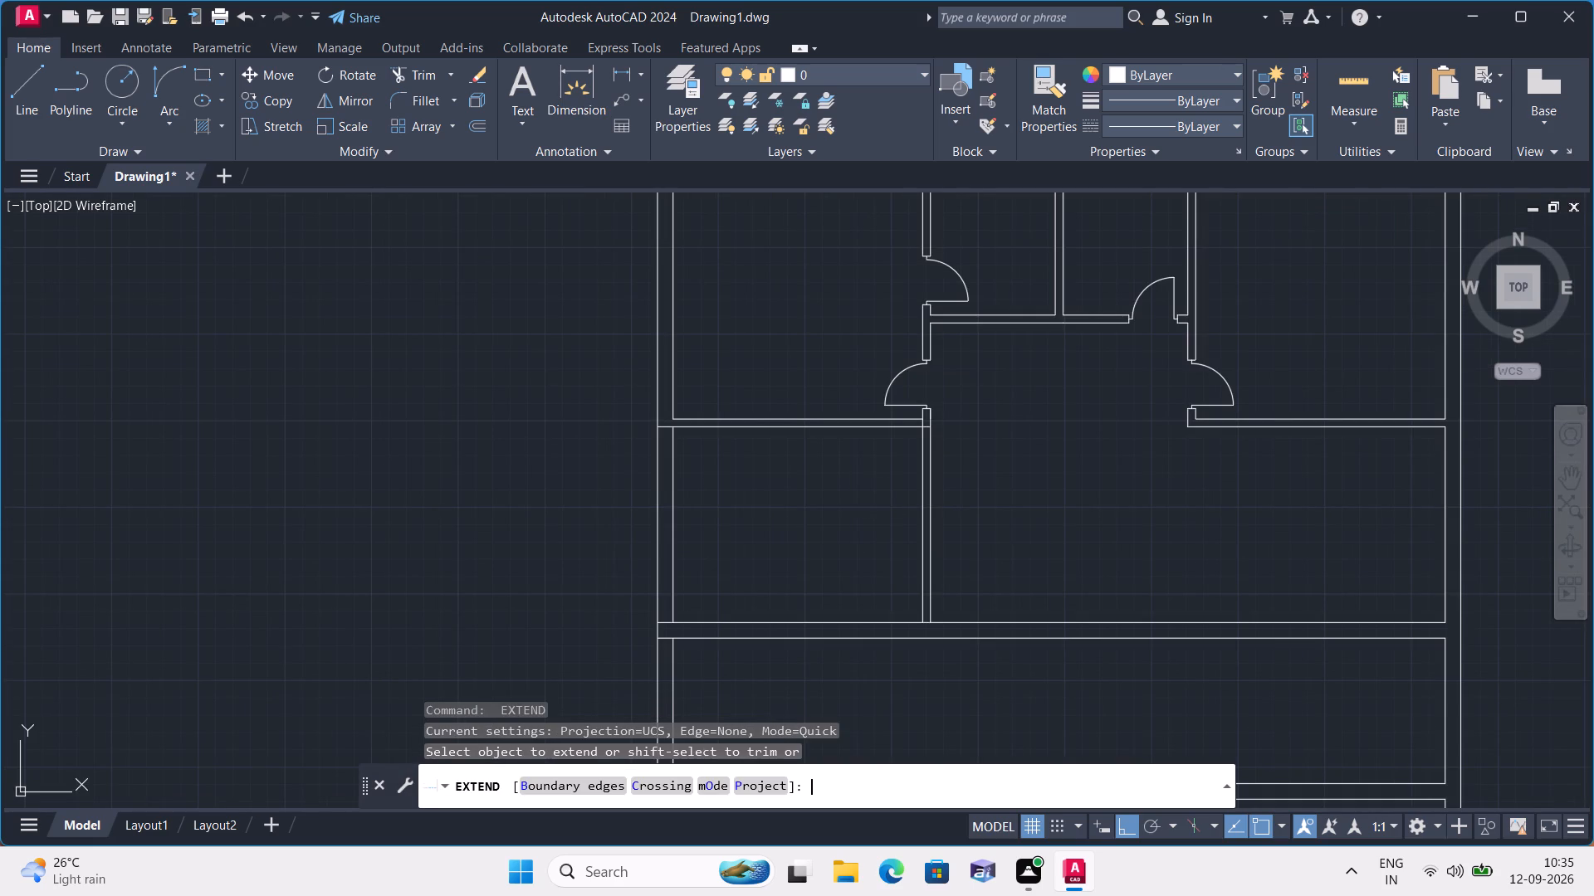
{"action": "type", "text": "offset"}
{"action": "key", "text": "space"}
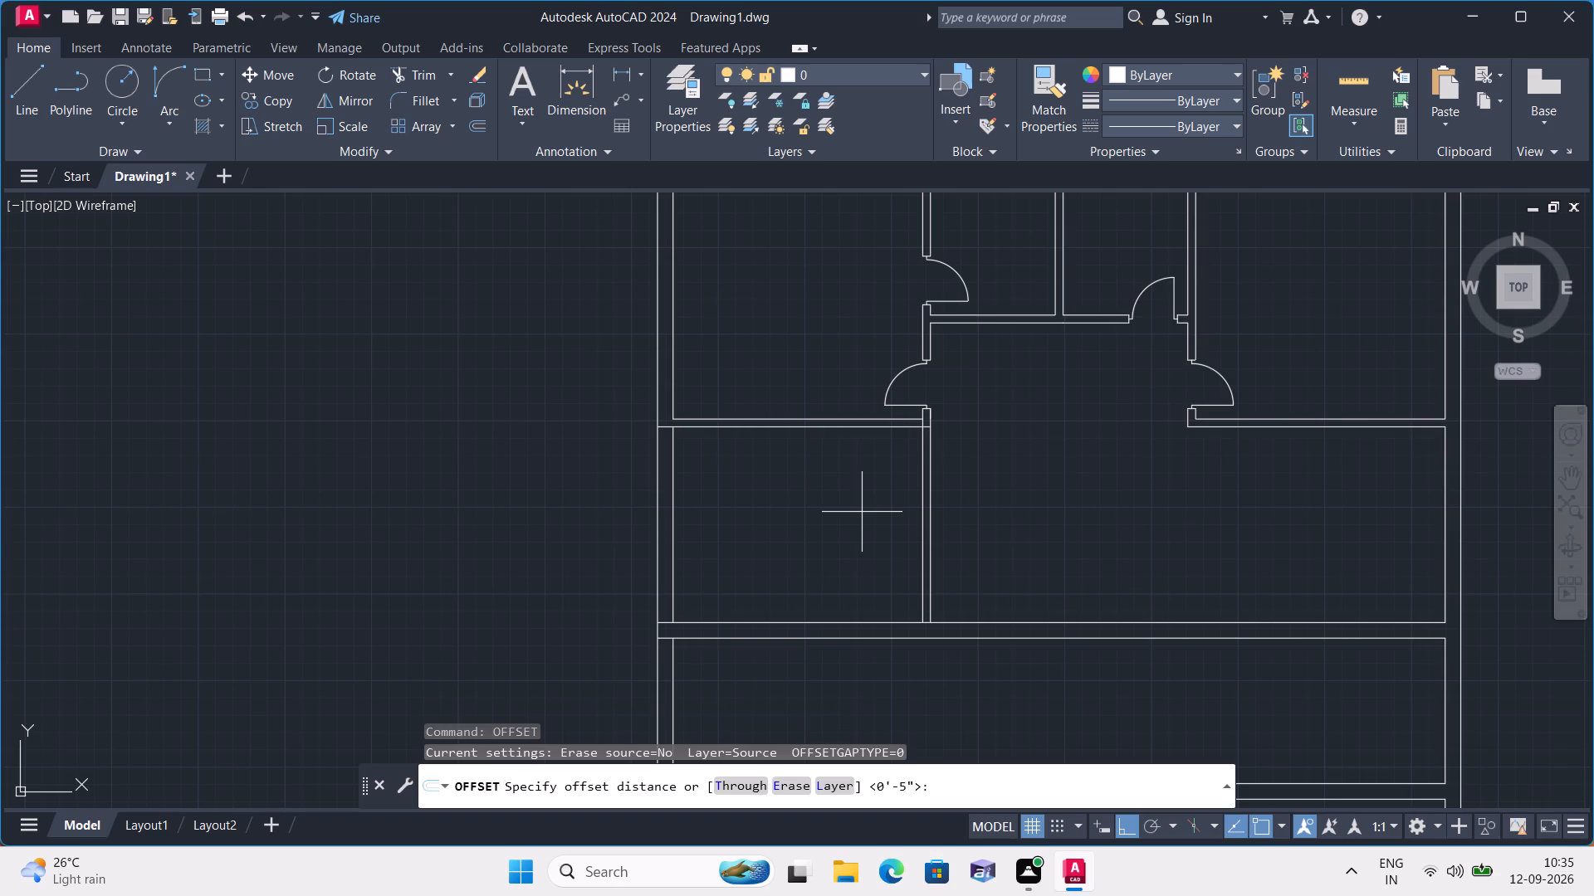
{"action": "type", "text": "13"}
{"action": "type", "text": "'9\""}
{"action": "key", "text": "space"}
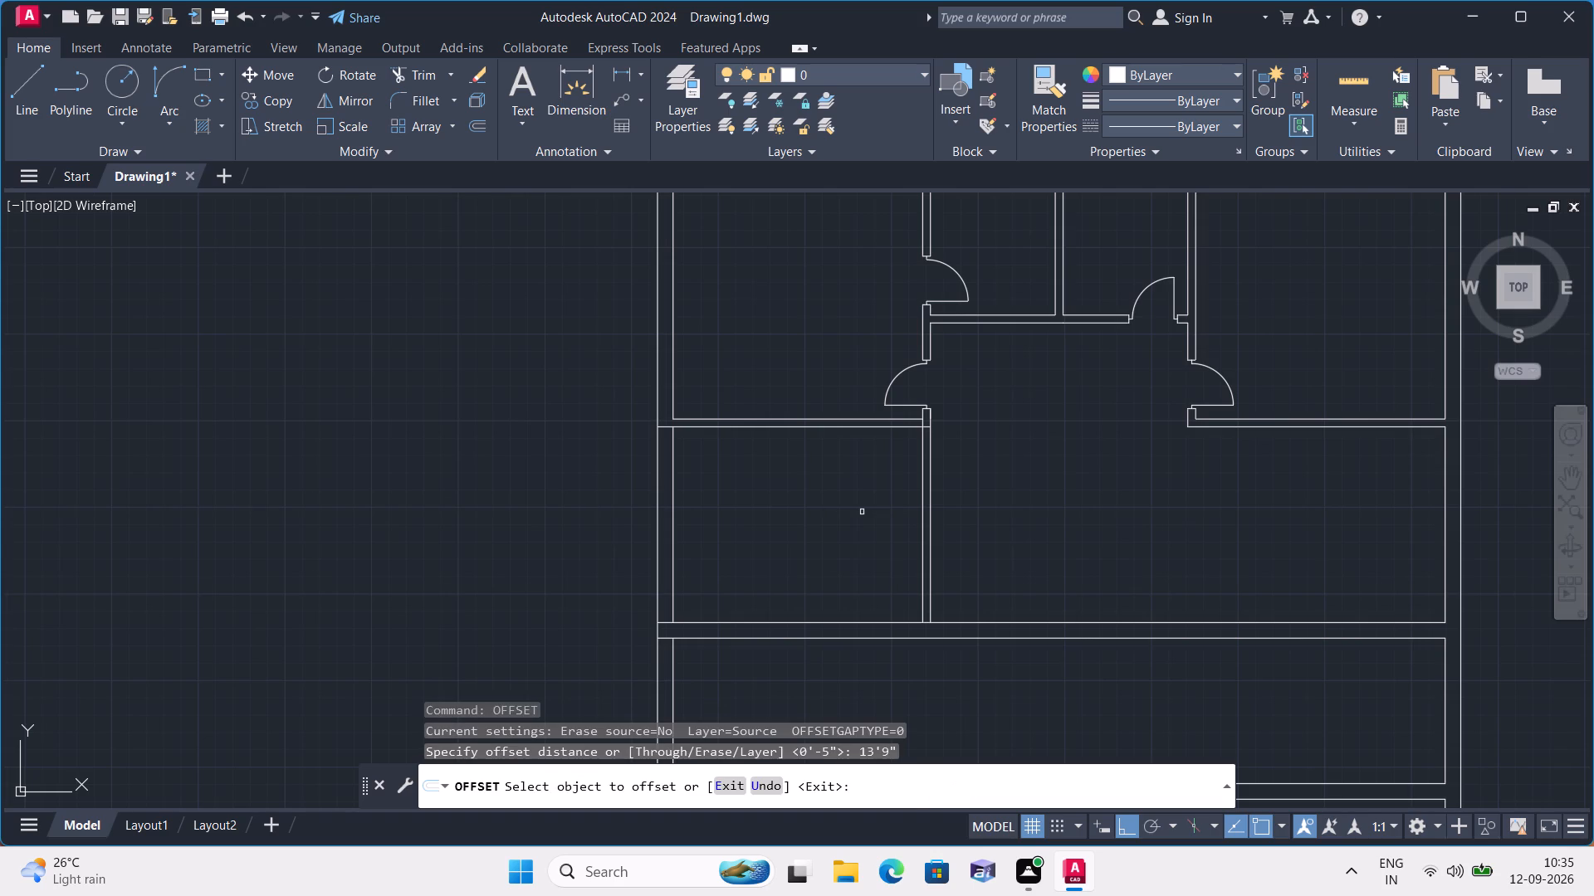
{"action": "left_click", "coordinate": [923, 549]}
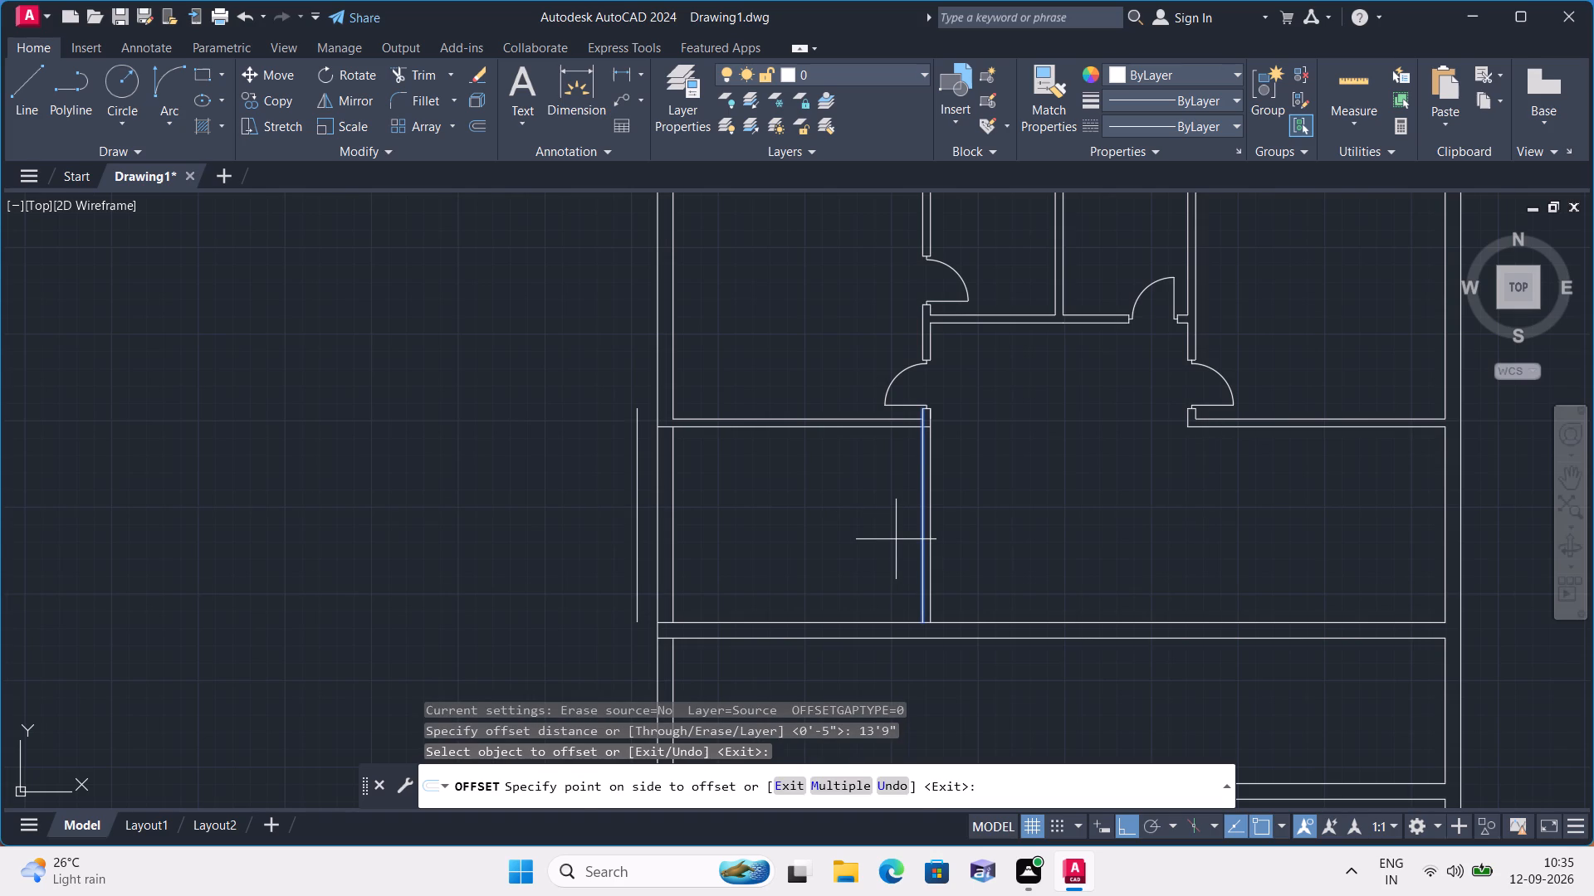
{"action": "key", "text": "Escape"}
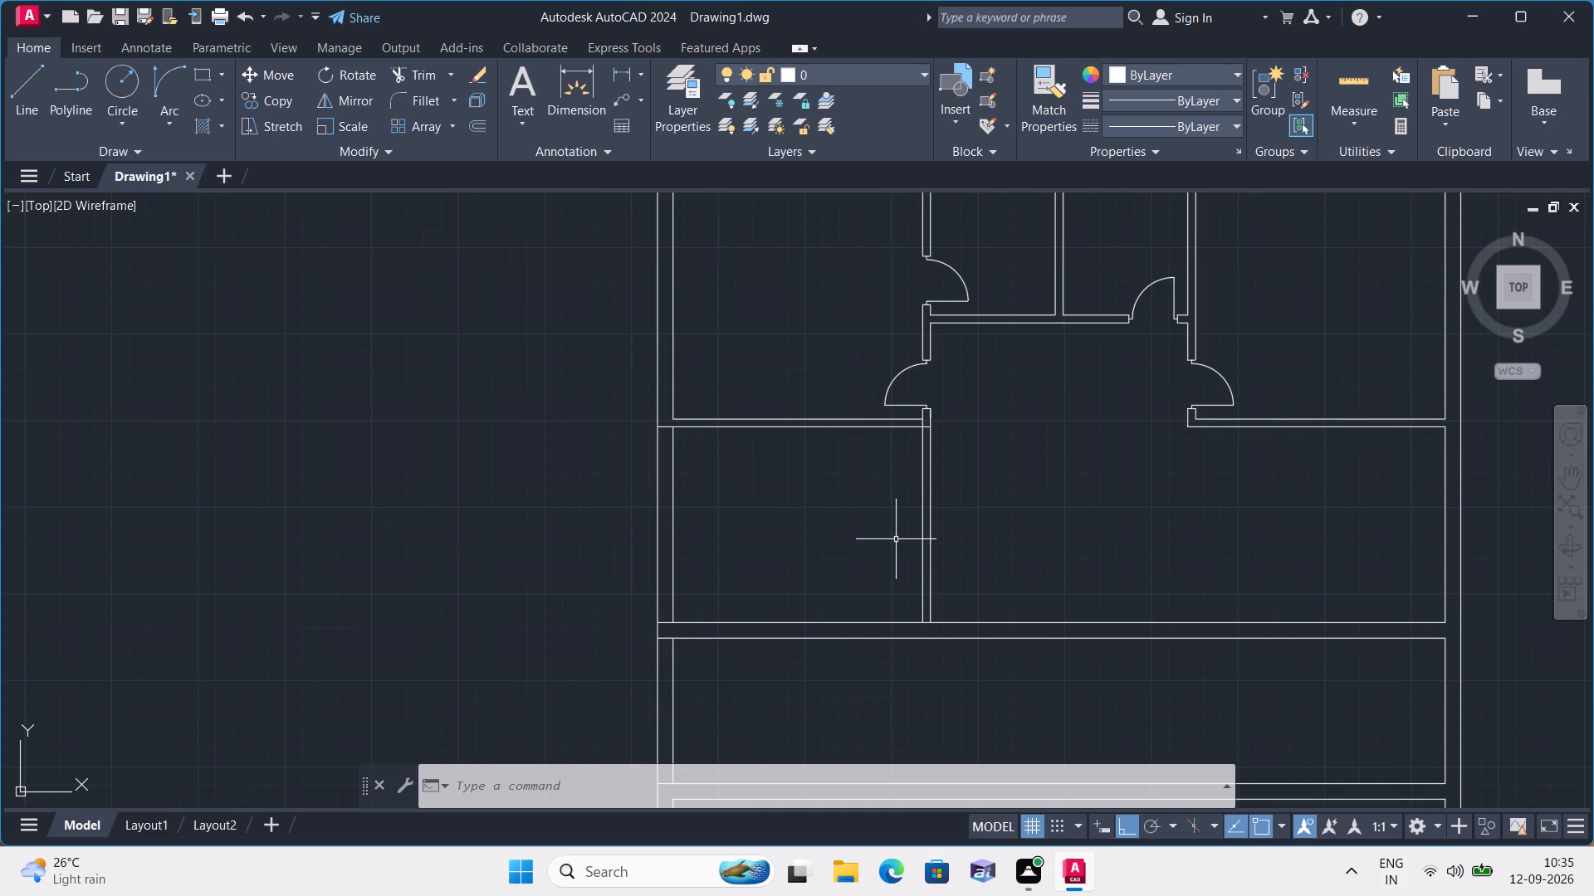
Check the upper-left room's clear width with a linear dimension between its left wall and the partition.
{"action": "scroll", "coordinate": [895, 538], "scroll_direction": "down", "scroll_amount": 1}
{"action": "middle_click", "coordinate": [814, 377]}
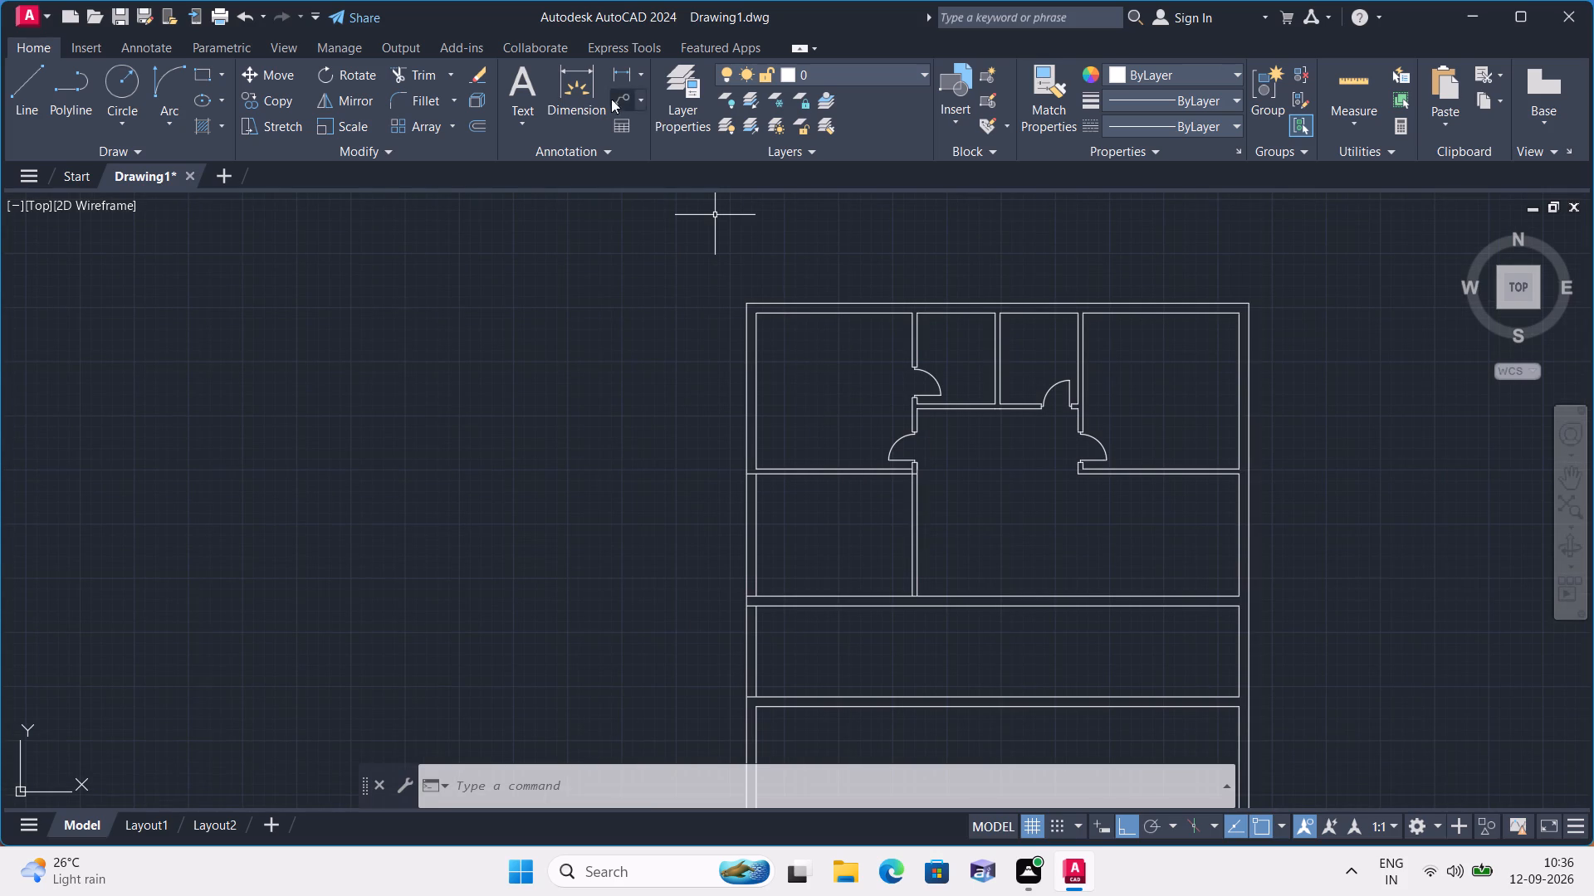
{"action": "left_click", "coordinate": [638, 75]}
{"action": "left_click", "coordinate": [668, 95]}
{"action": "scroll", "coordinate": [913, 384], "scroll_direction": "up", "scroll_amount": 2}
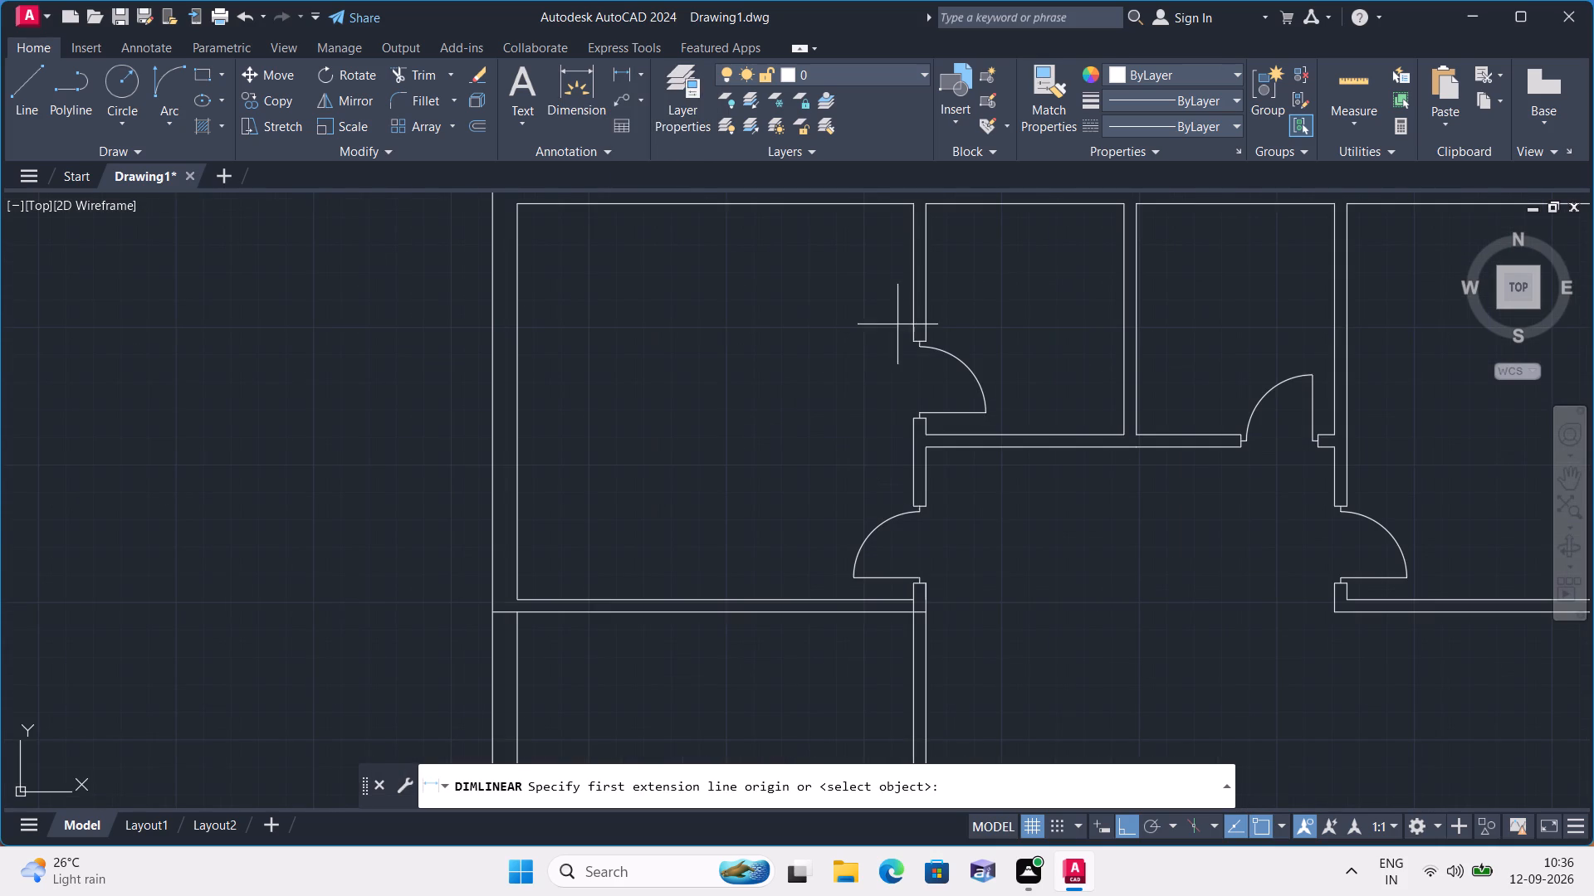
{"action": "left_click", "coordinate": [912, 321]}
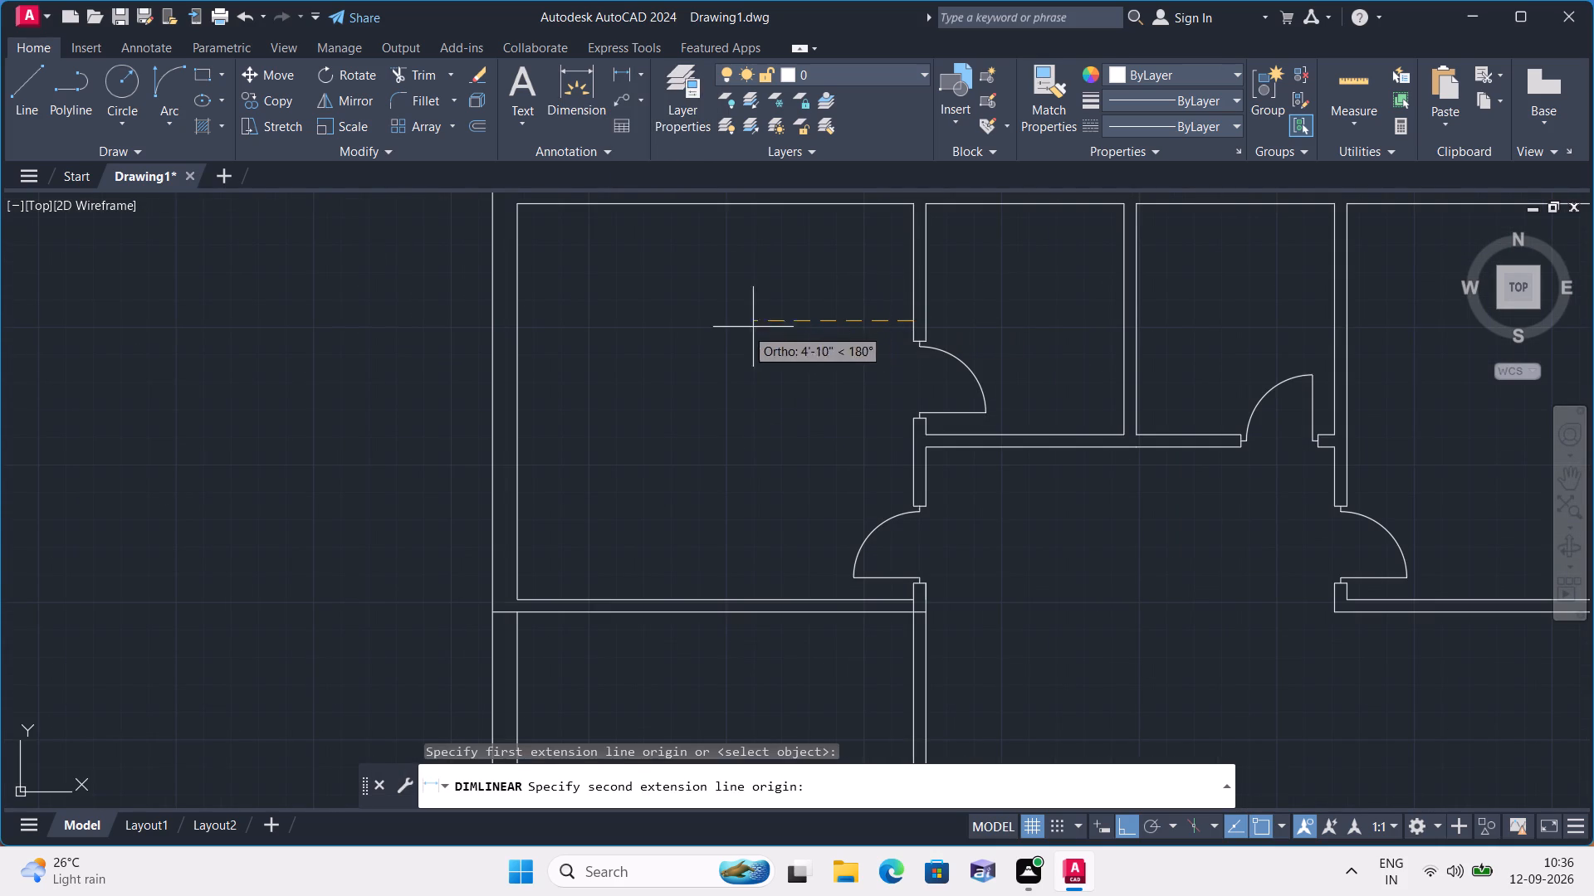
{"action": "left_click", "coordinate": [521, 319]}
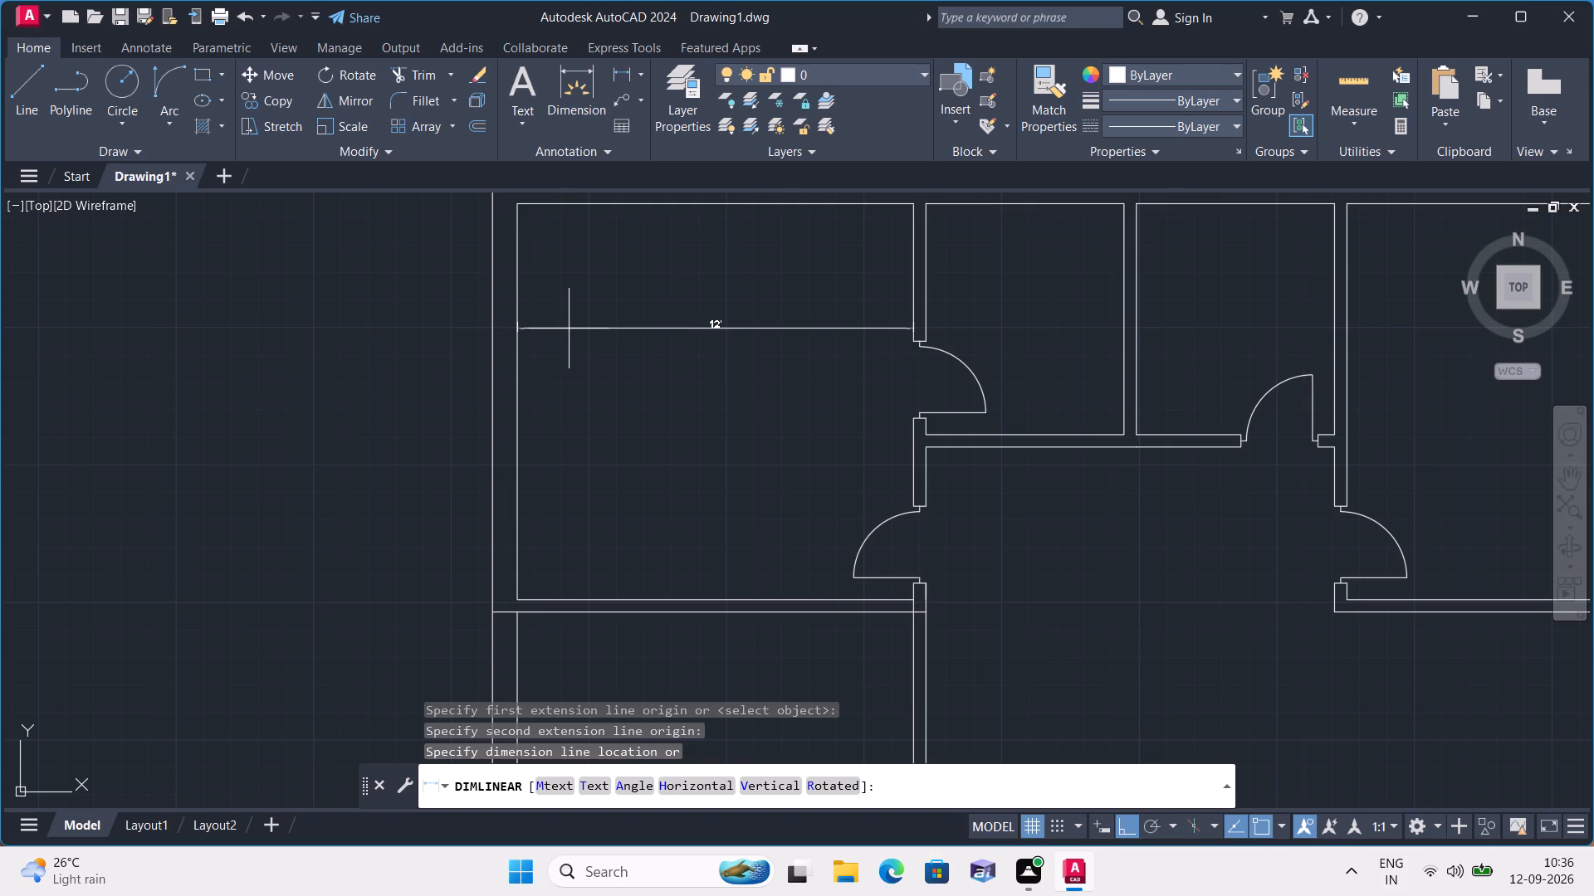
{"action": "key", "text": "space"}
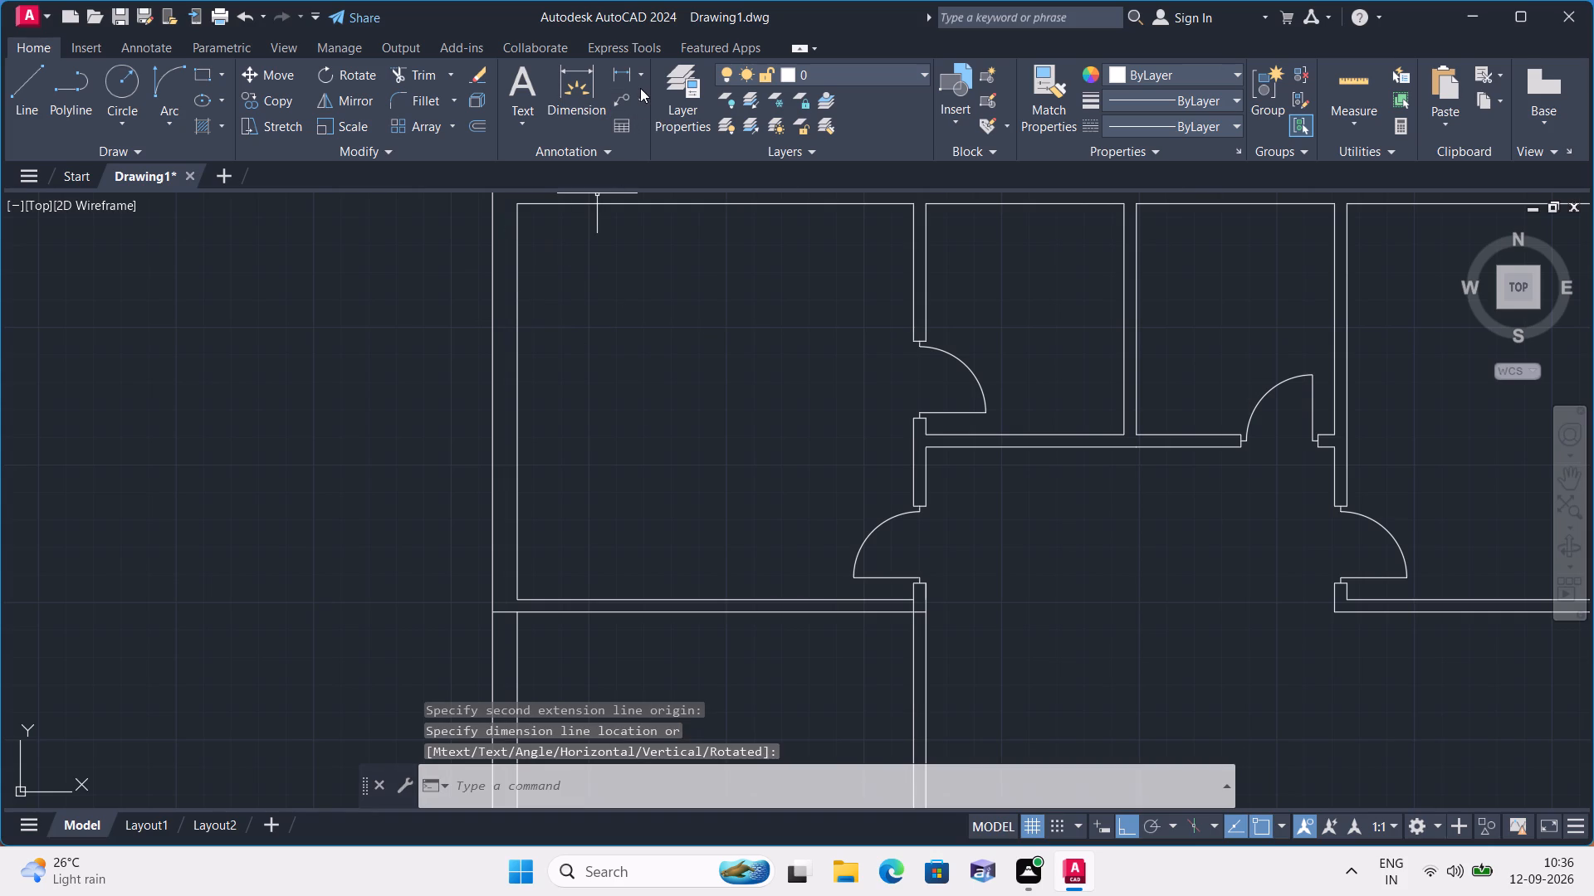
Check the upper-left room's clear height with a temporary linear dimension between its upper and lower walls.
{"action": "left_click", "coordinate": [640, 81]}
{"action": "left_click", "coordinate": [652, 113]}
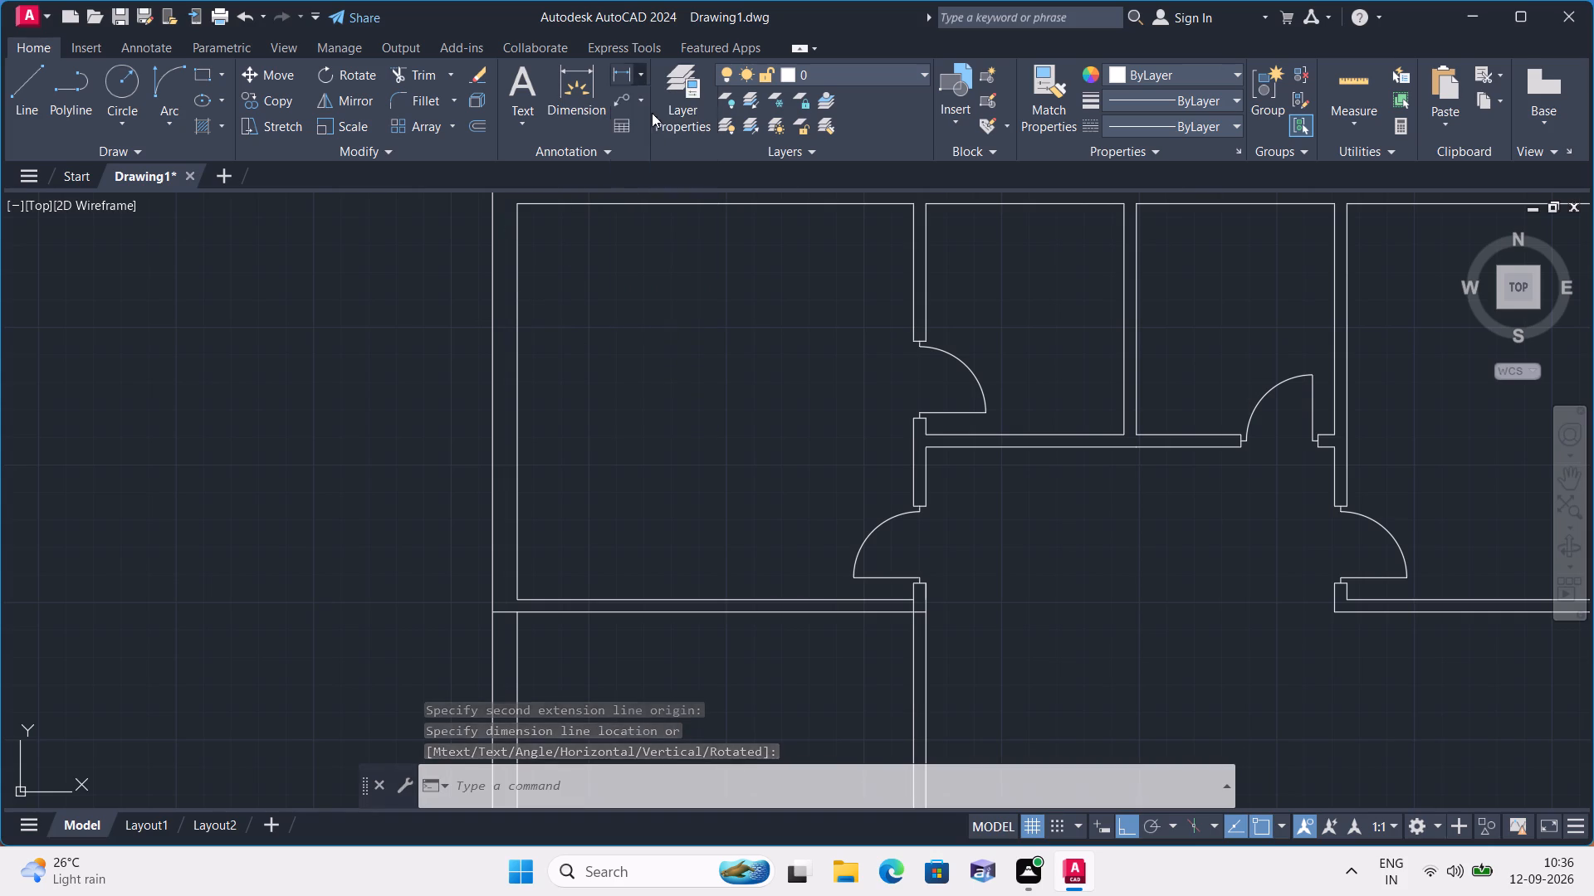
{"action": "left_click", "coordinate": [663, 205]}
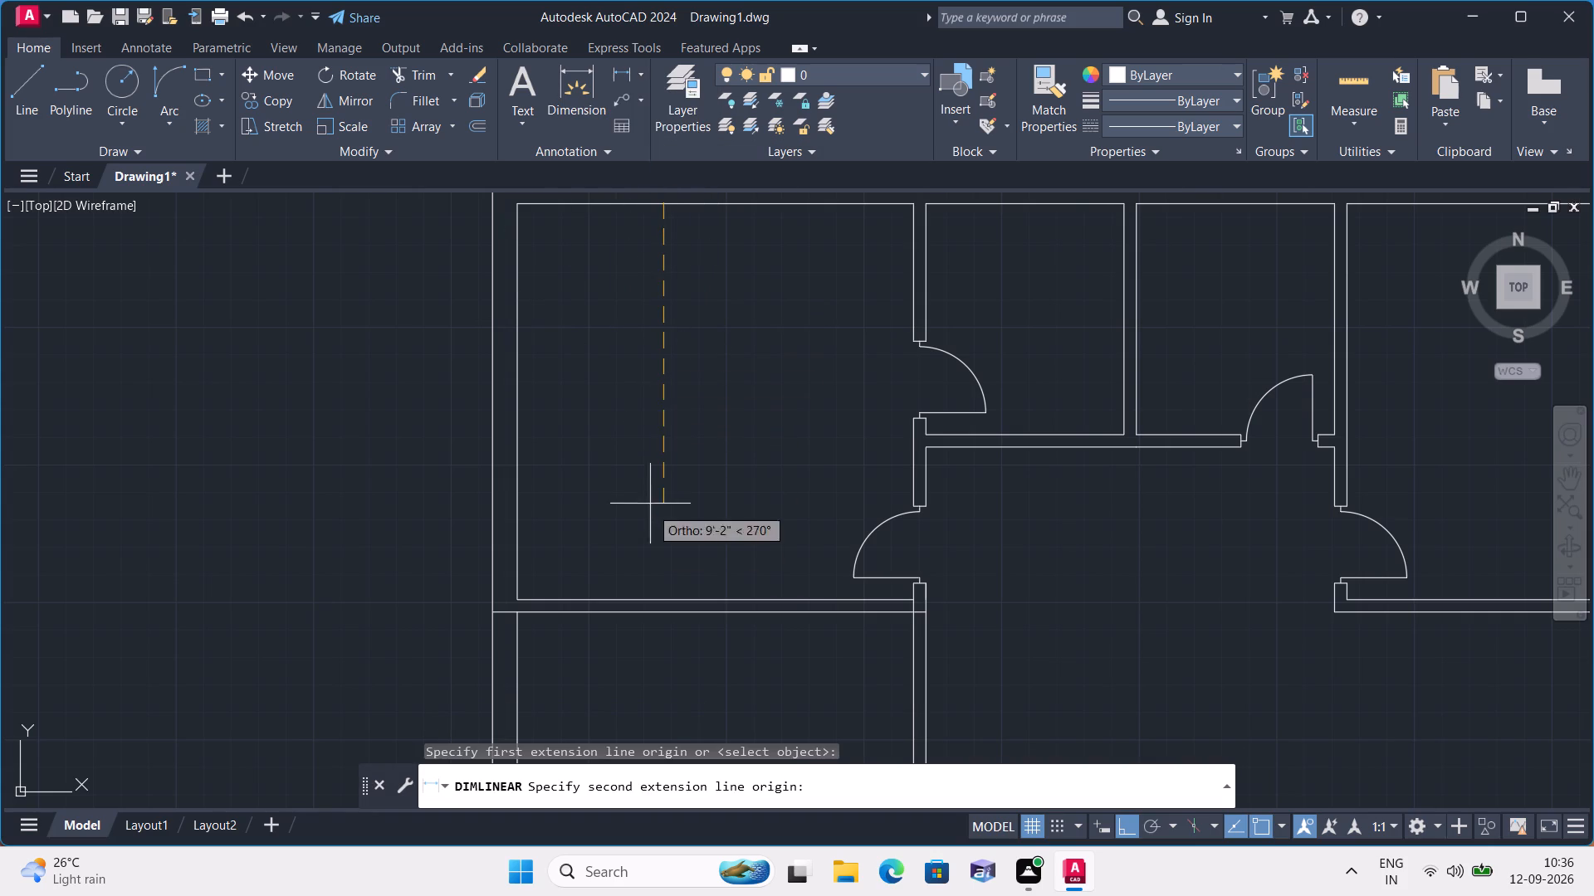
{"action": "left_click", "coordinate": [661, 595]}
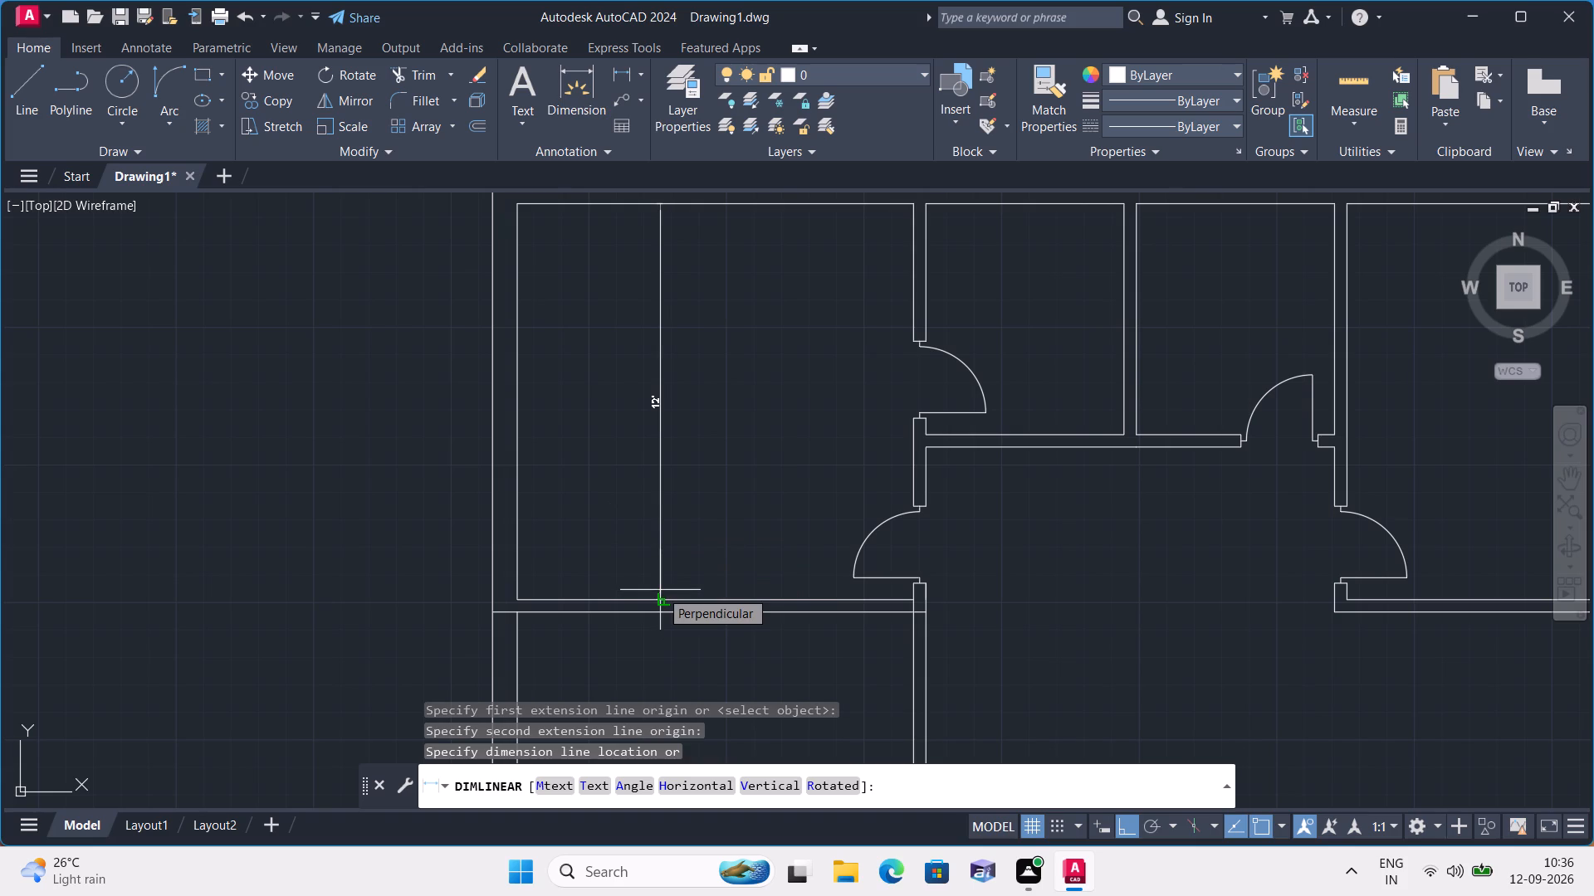
{"action": "key", "text": "Escape"}
{"action": "scroll", "coordinate": [681, 598], "scroll_direction": "down", "scroll_amount": 2}
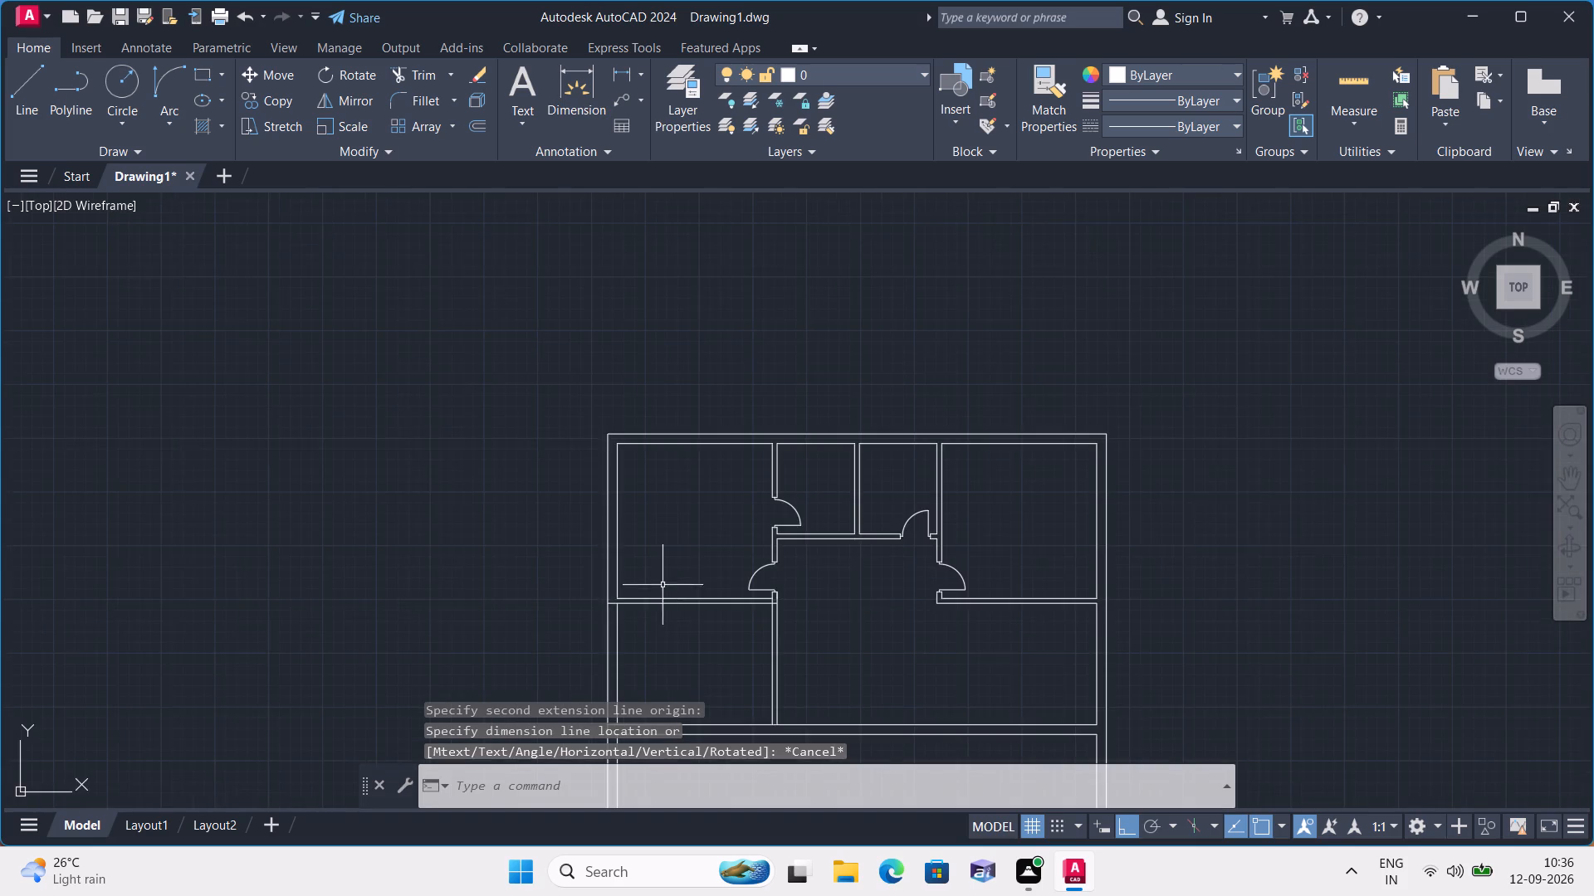
Delete the entire left exterior wall, including its full-height outer line and every inner-face segment down to the bottom wall.
{"action": "scroll", "coordinate": [646, 584], "scroll_direction": "up", "scroll_amount": 2}
{"action": "left_click", "coordinate": [594, 514]}
{"action": "left_click", "coordinate": [508, 531]}
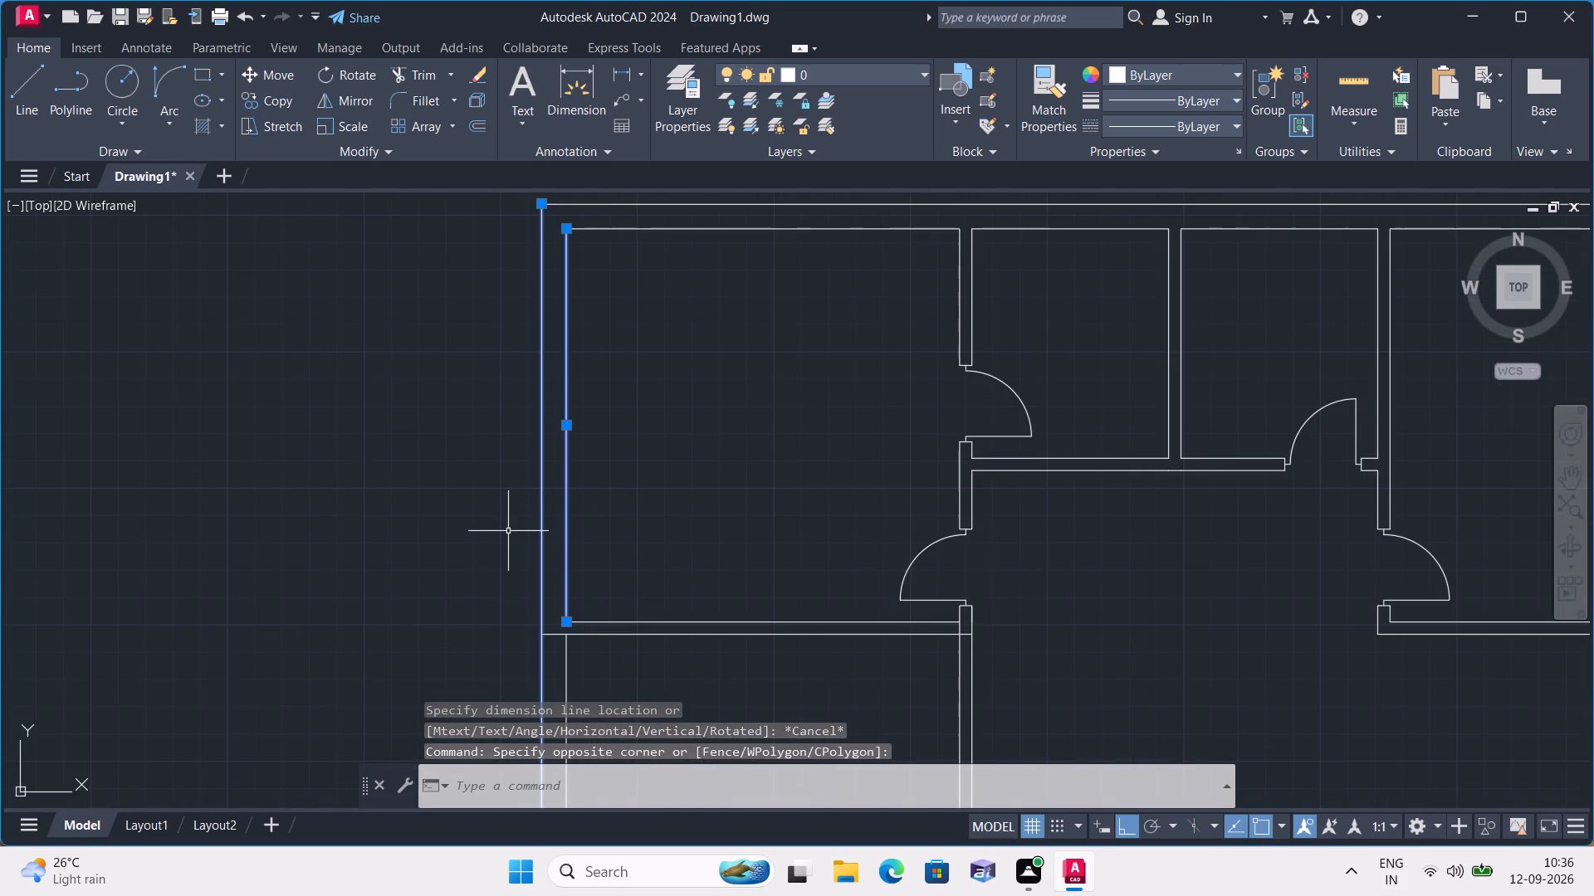
{"action": "scroll", "coordinate": [508, 531], "scroll_direction": "down", "scroll_amount": 2}
{"action": "scroll", "coordinate": [532, 607], "scroll_direction": "up", "scroll_amount": 2}
{"action": "left_click", "coordinate": [533, 607]}
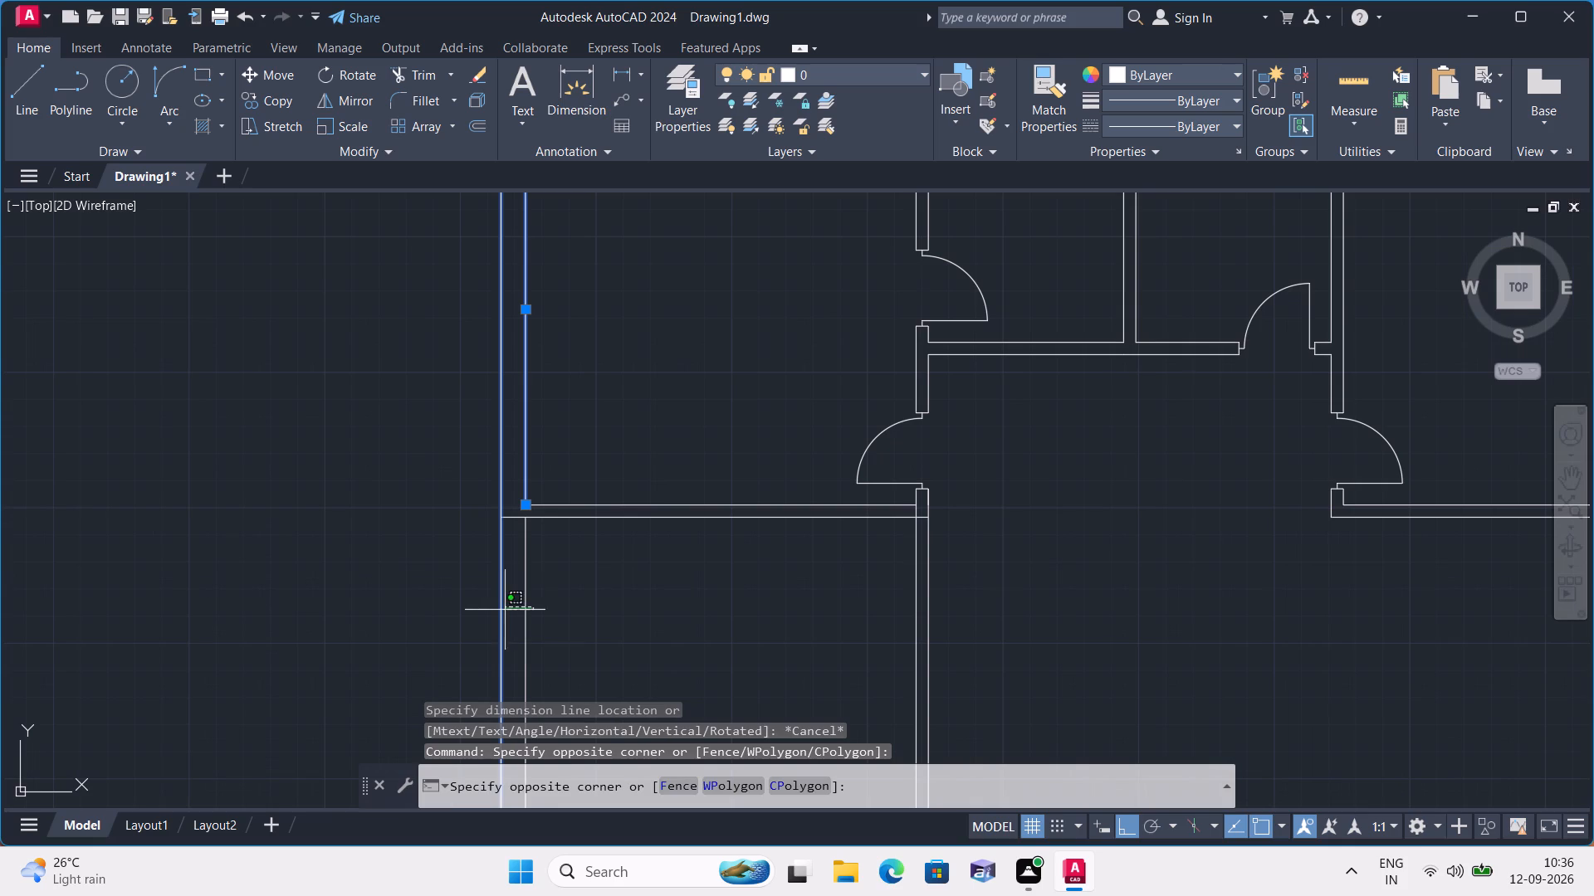
{"action": "left_click", "coordinate": [479, 611]}
{"action": "scroll", "coordinate": [479, 611], "scroll_direction": "down", "scroll_amount": 2}
{"action": "middle_click_drag", "start_coordinate": [479, 611], "coordinate": [472, 398]}
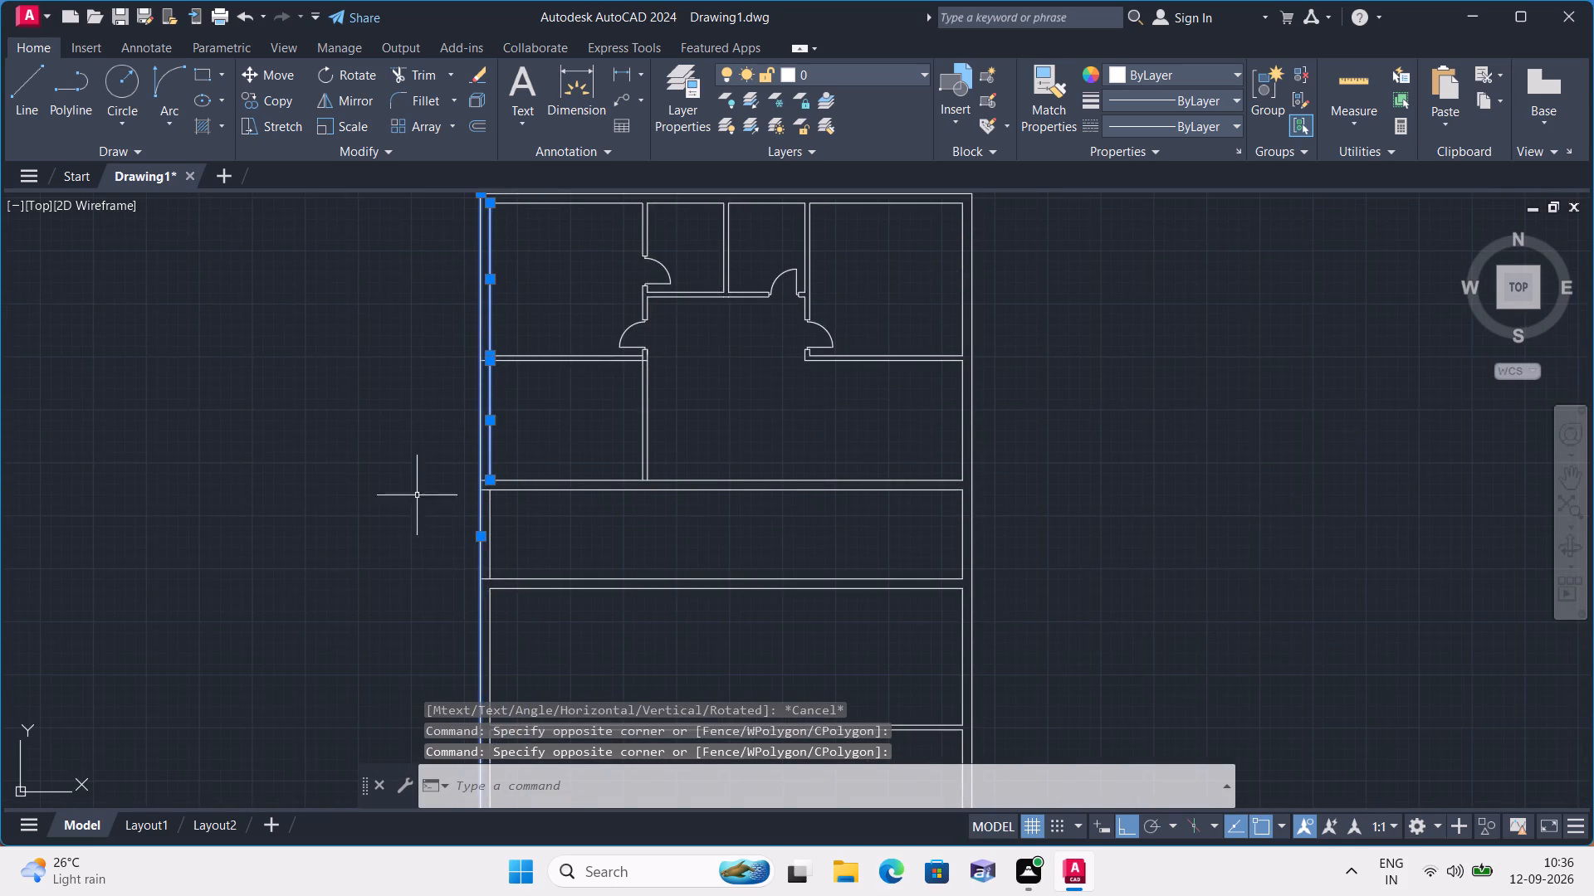
{"action": "scroll", "coordinate": [485, 572], "scroll_direction": "up", "scroll_amount": 2}
{"action": "left_click", "coordinate": [509, 506]}
{"action": "left_click", "coordinate": [404, 519]}
{"action": "scroll", "coordinate": [404, 519], "scroll_direction": "down", "scroll_amount": 1}
{"action": "middle_click_drag", "start_coordinate": [404, 519], "coordinate": [416, 476]}
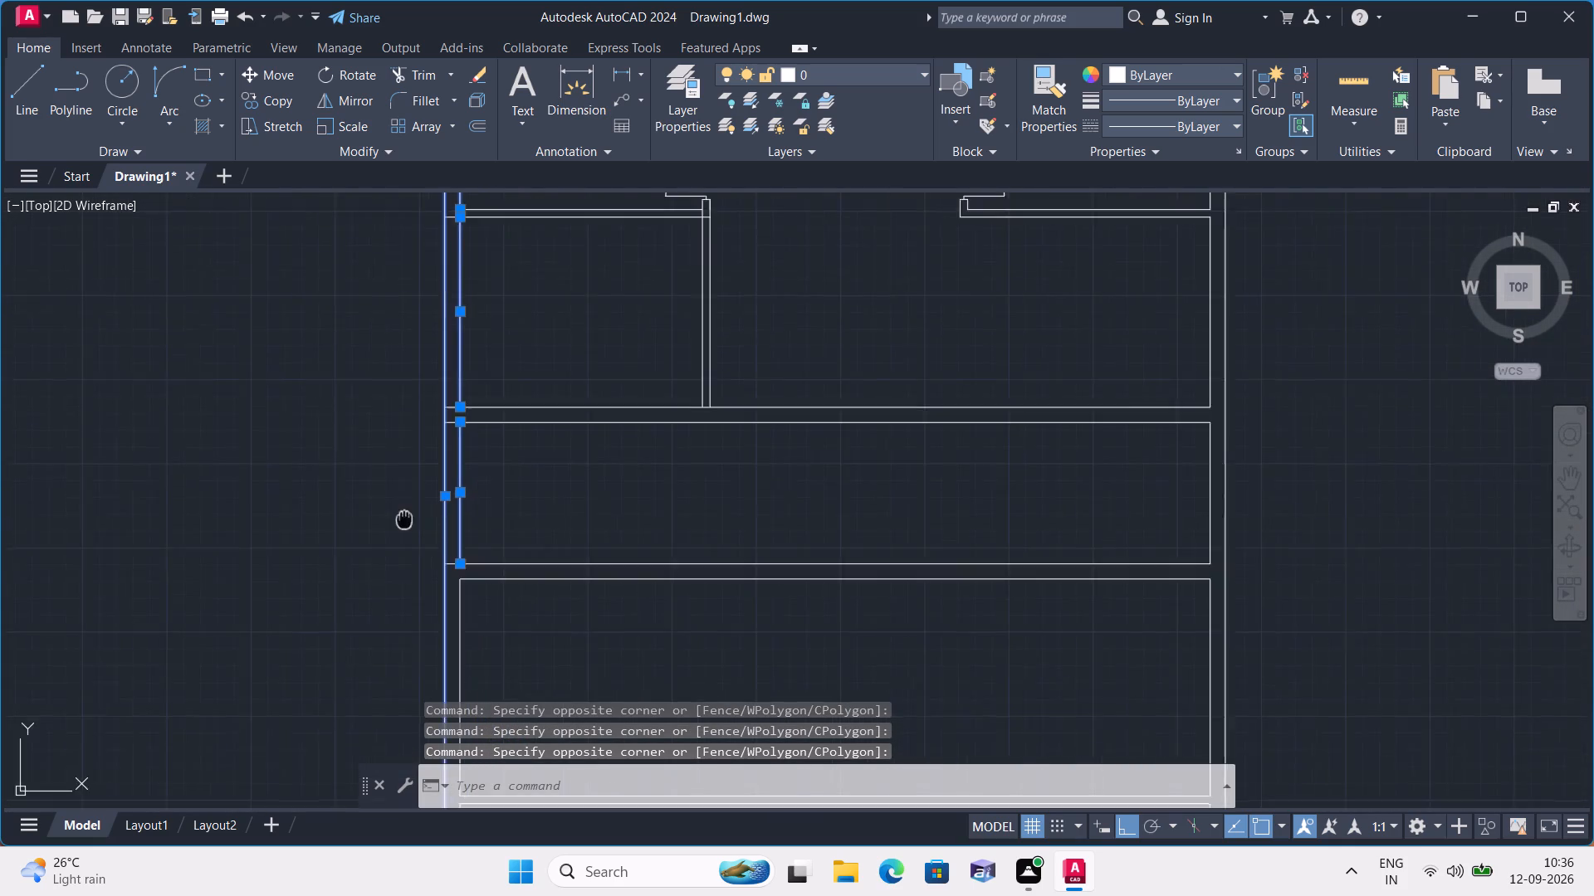
{"action": "middle_click_drag", "start_coordinate": [416, 476], "coordinate": [446, 407]}
{"action": "left_click", "coordinate": [521, 563]}
{"action": "left_click", "coordinate": [432, 568]}
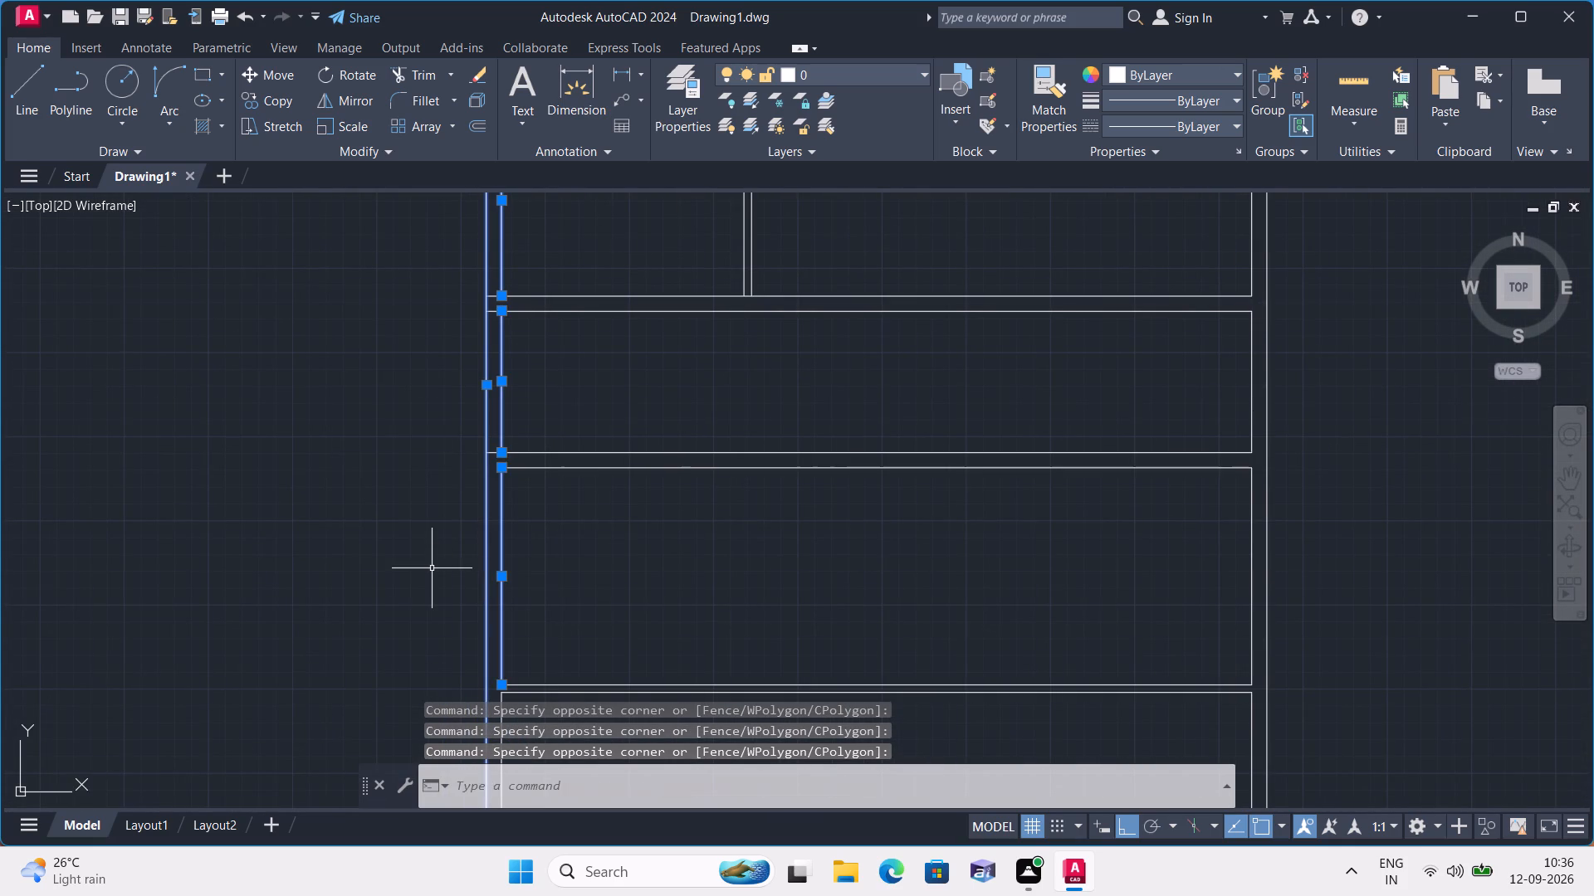
{"action": "scroll", "coordinate": [432, 568], "scroll_direction": "down", "scroll_amount": 1}
{"action": "middle_click_drag", "start_coordinate": [431, 560], "coordinate": [503, 355]}
{"action": "scroll", "coordinate": [503, 355], "scroll_direction": "up", "scroll_amount": 1}
{"action": "left_click", "coordinate": [584, 563]}
{"action": "left_click", "coordinate": [468, 571]}
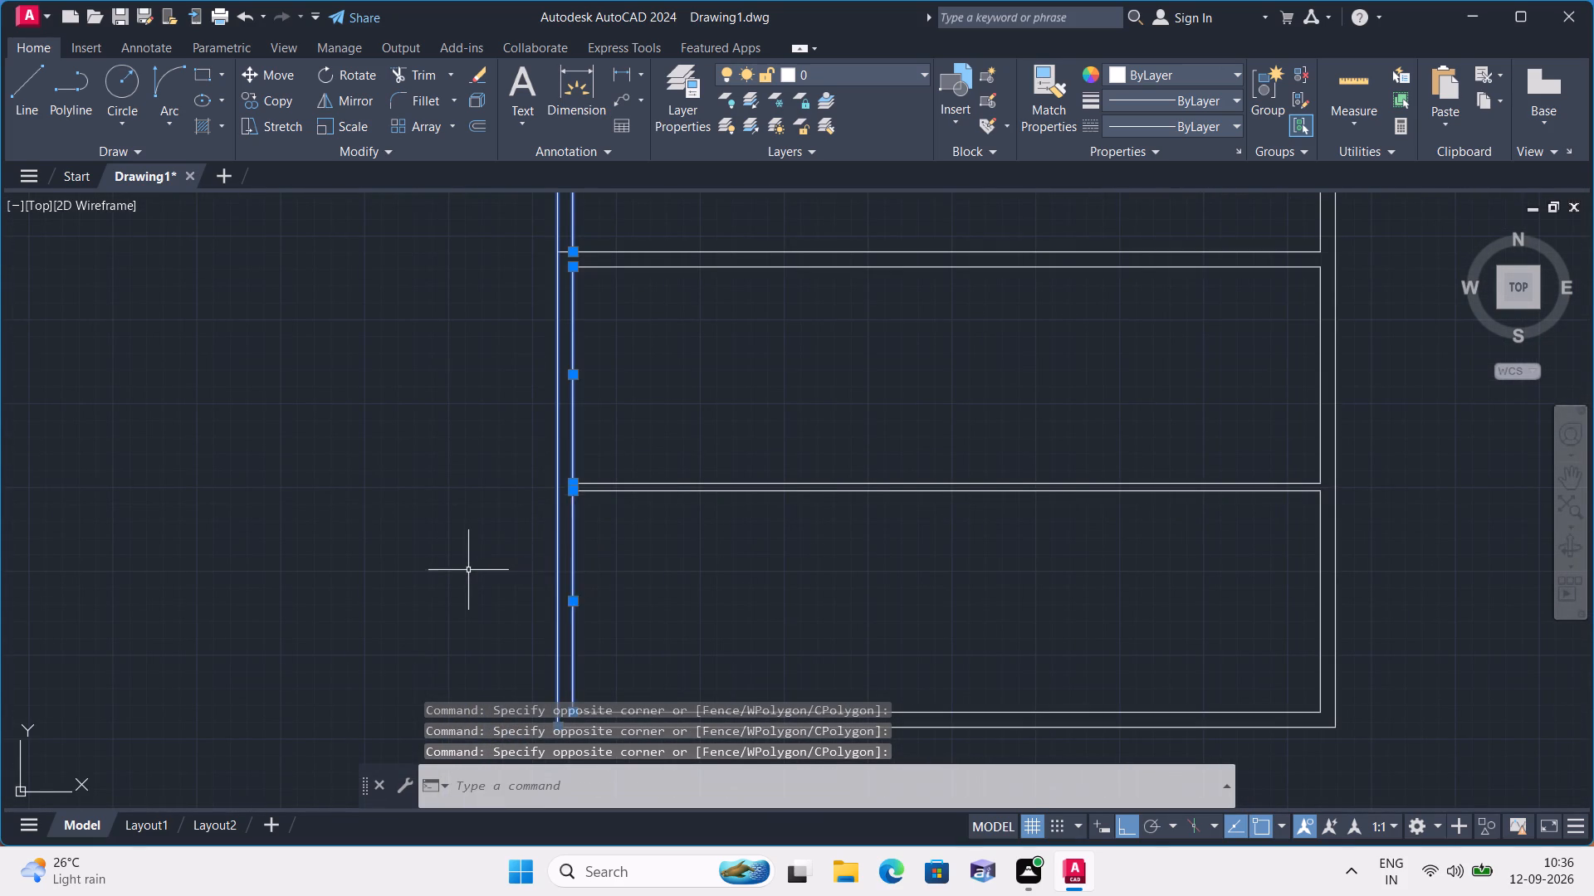
{"action": "scroll", "coordinate": [472, 567], "scroll_direction": "down", "scroll_amount": 1}
{"action": "middle_click_drag", "start_coordinate": [472, 567], "coordinate": [457, 309]}
{"action": "scroll", "coordinate": [471, 566], "scroll_direction": "down", "scroll_amount": 1}
{"action": "middle_click_drag", "start_coordinate": [456, 532], "coordinate": [468, 588]}
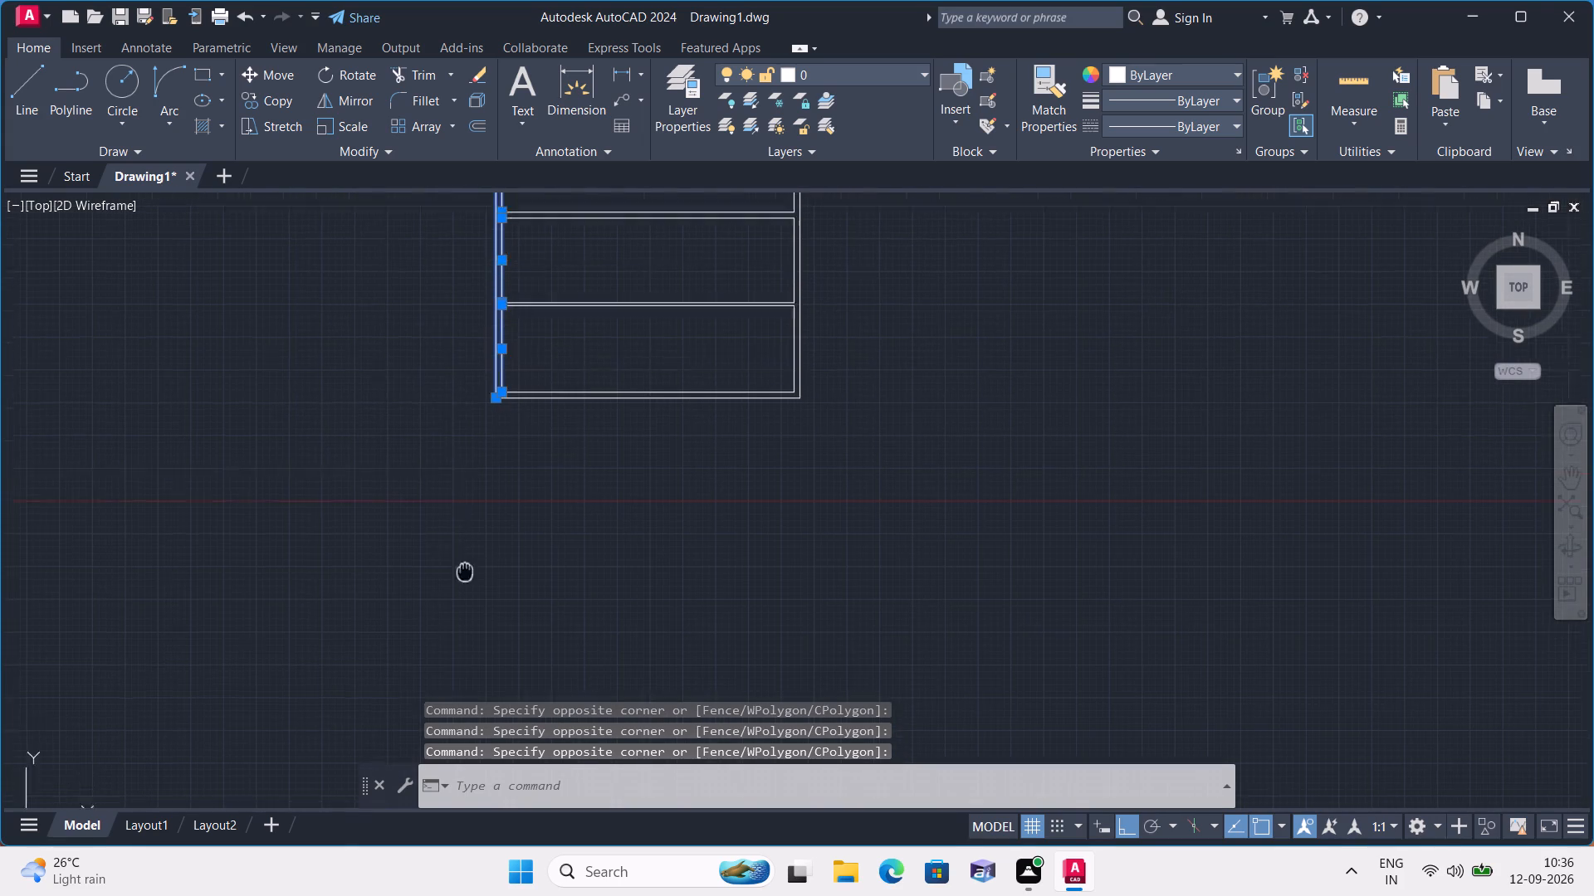
{"action": "middle_click_drag", "start_coordinate": [468, 588], "coordinate": [508, 777]}
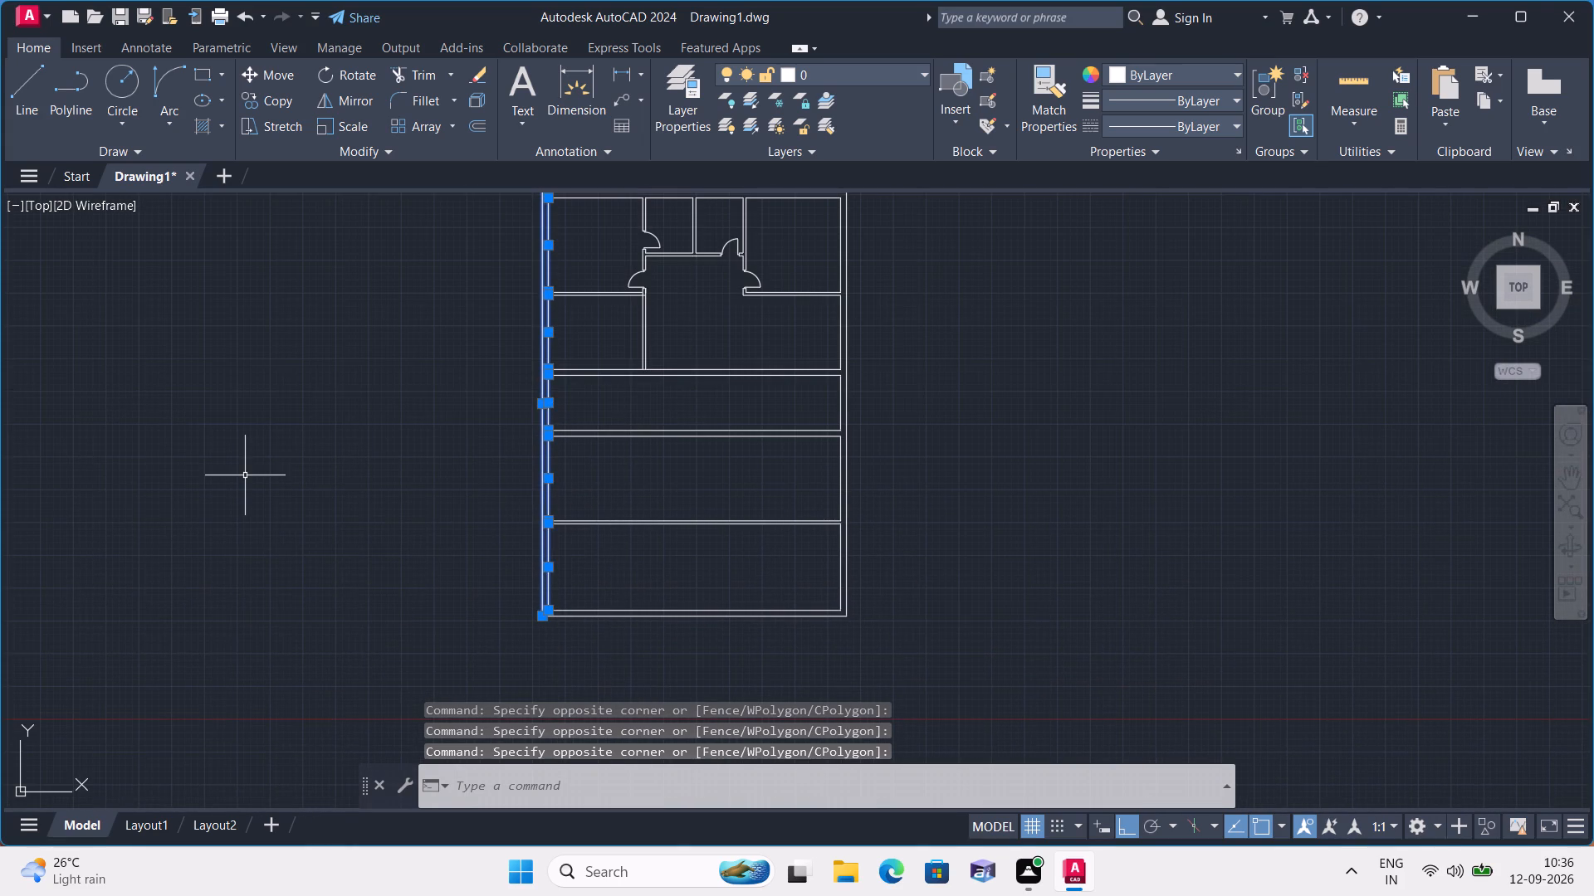
{"action": "key", "text": "Delete"}
Check the upper-right room's width with a temporary linear dimension between the right partition and the right exterior wall's inner face.
{"action": "scroll", "coordinate": [245, 475], "scroll_direction": "down", "scroll_amount": 2}
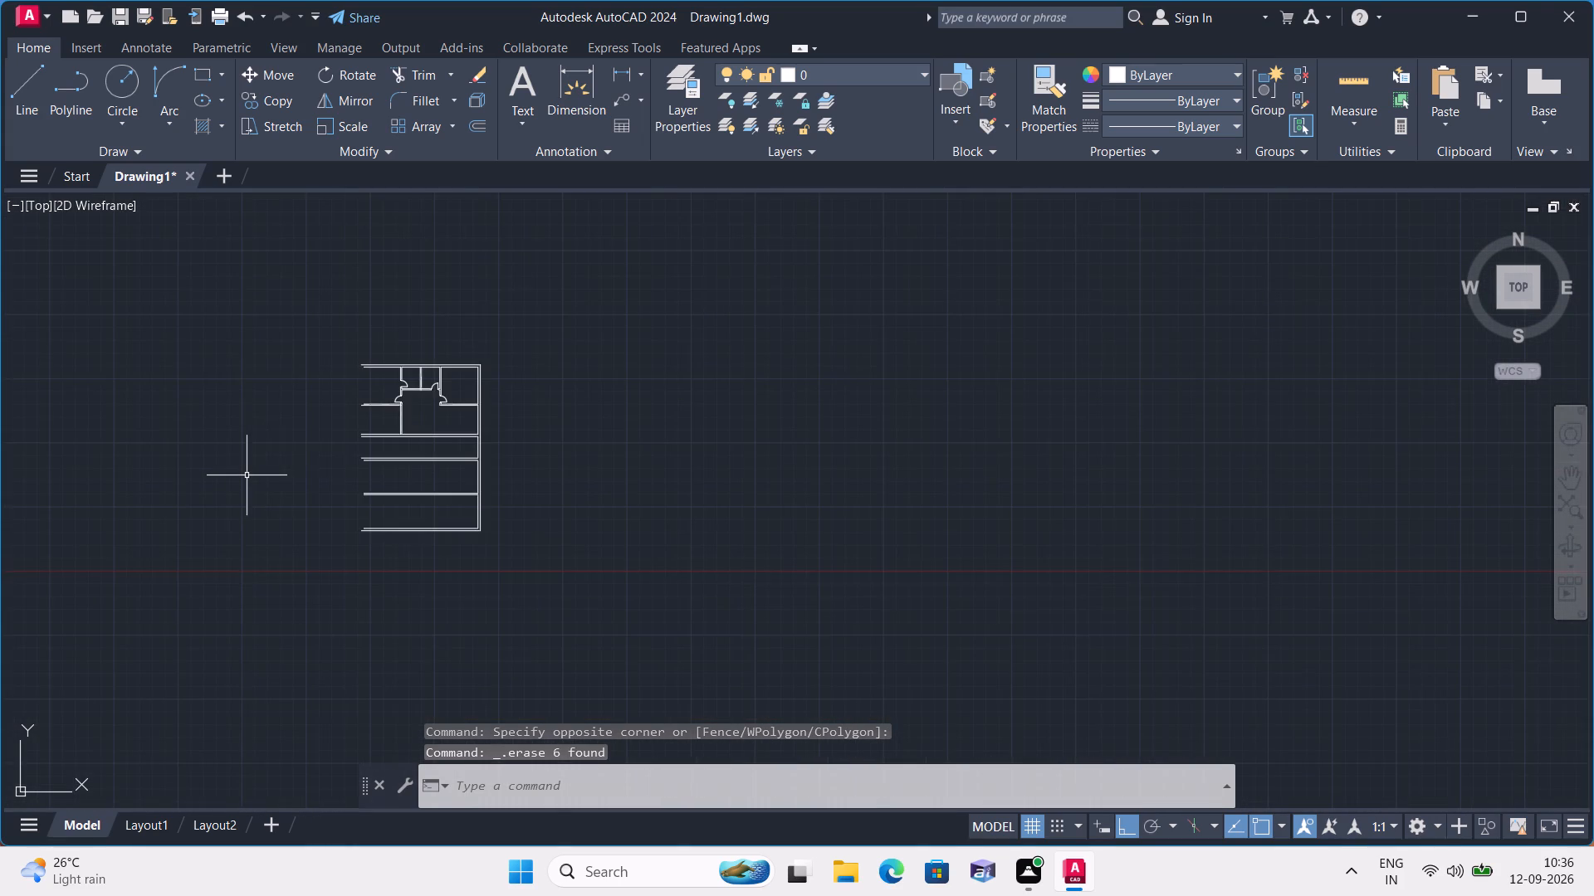
{"action": "scroll", "coordinate": [477, 328], "scroll_direction": "up", "scroll_amount": 3}
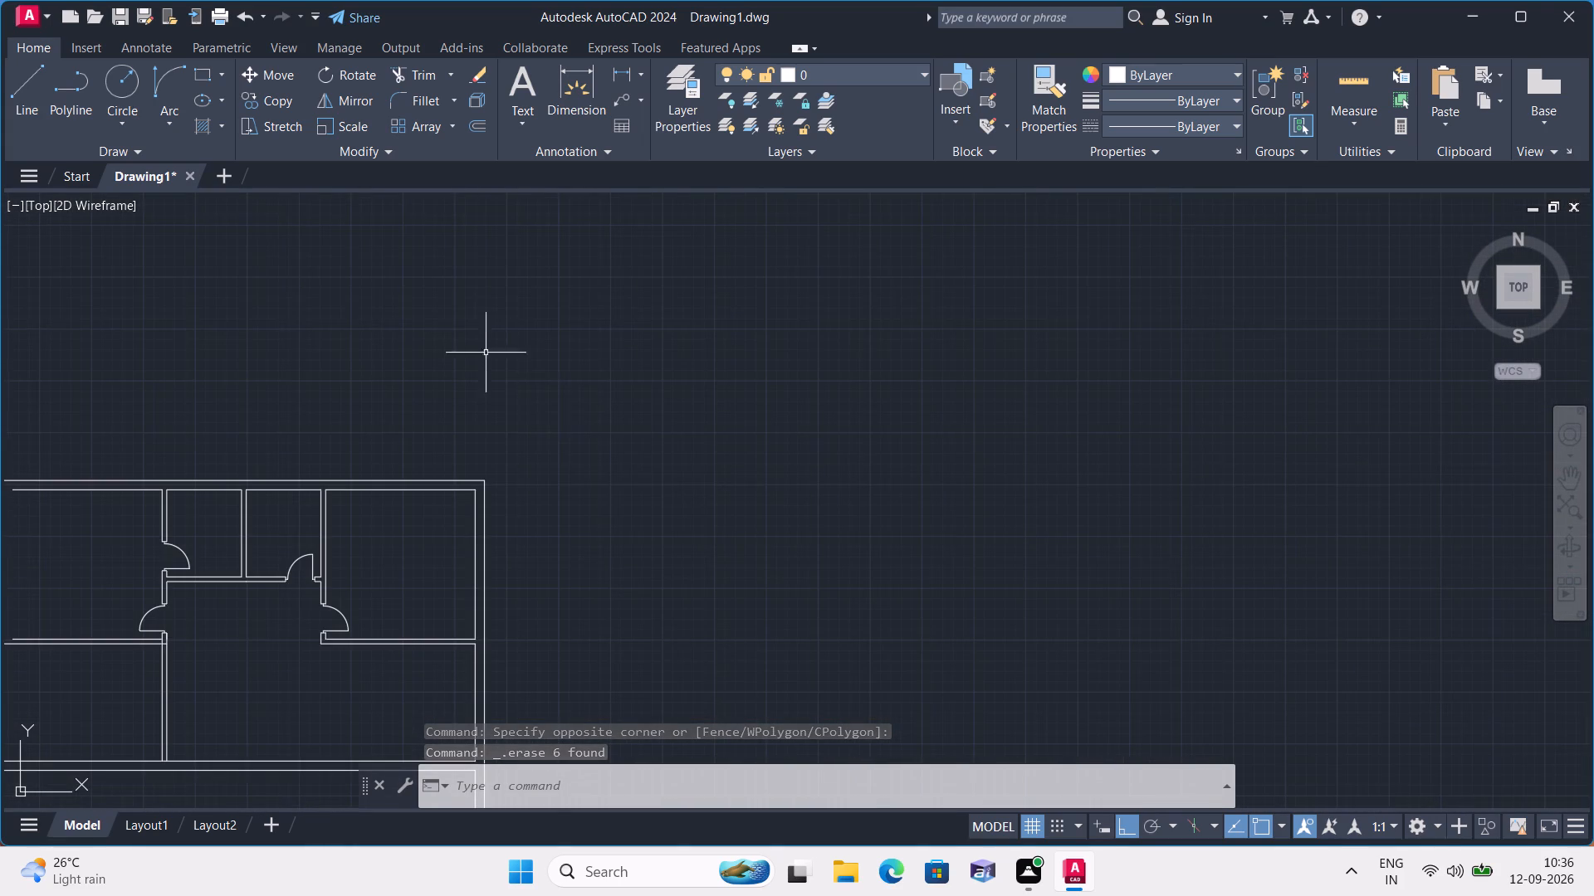
{"action": "middle_click_drag", "start_coordinate": [562, 442], "coordinate": [643, 370]}
{"action": "left_click", "coordinate": [643, 71]}
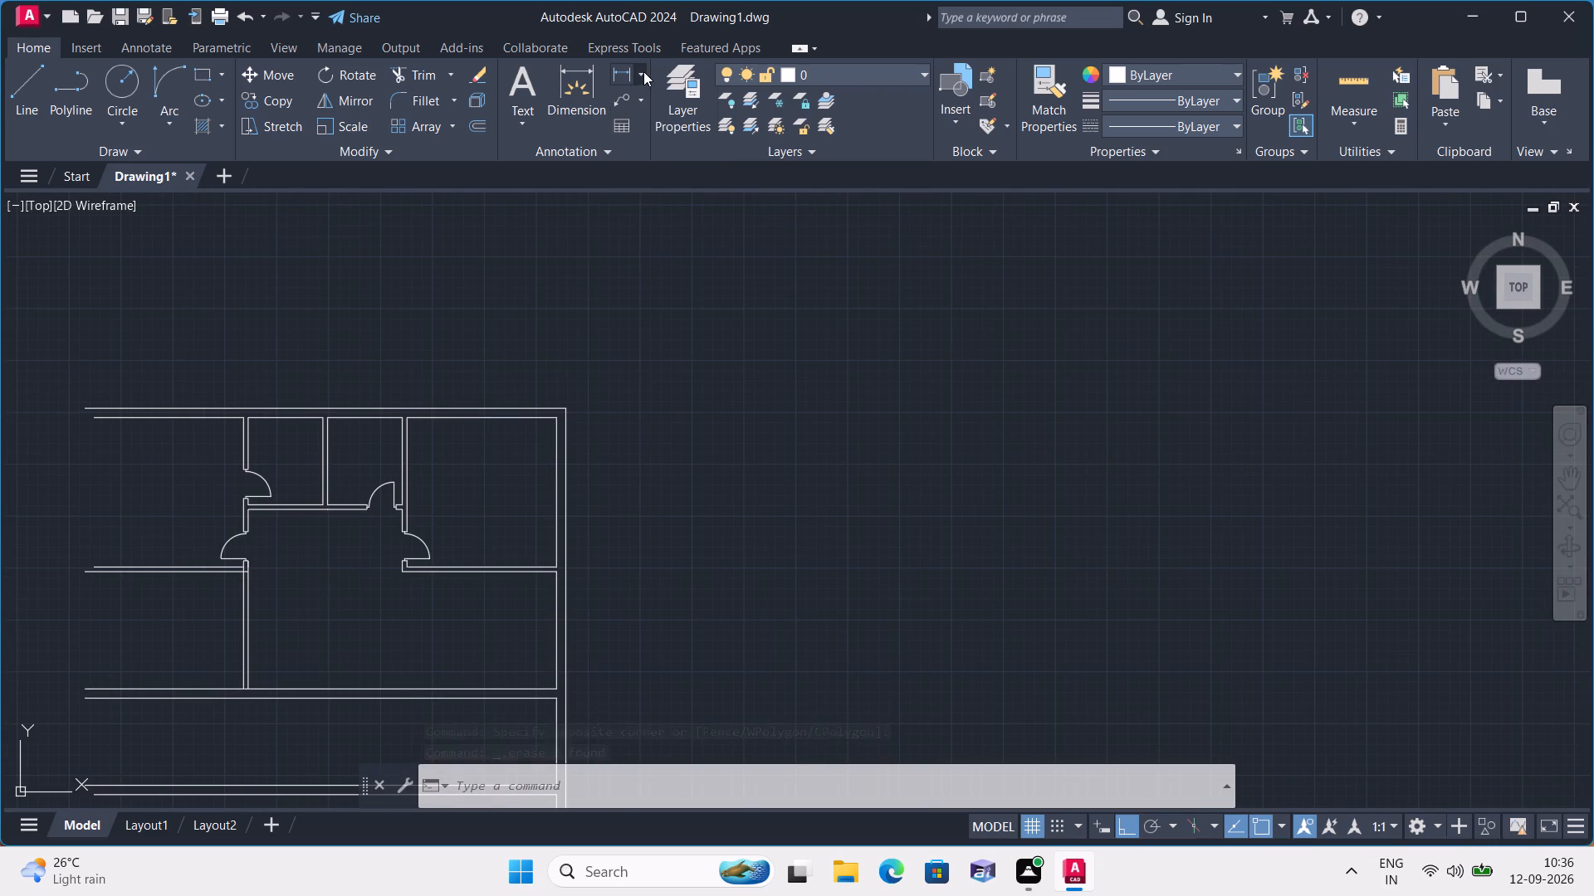
{"action": "left_click", "coordinate": [654, 105]}
{"action": "scroll", "coordinate": [394, 462], "scroll_direction": "up", "scroll_amount": 1}
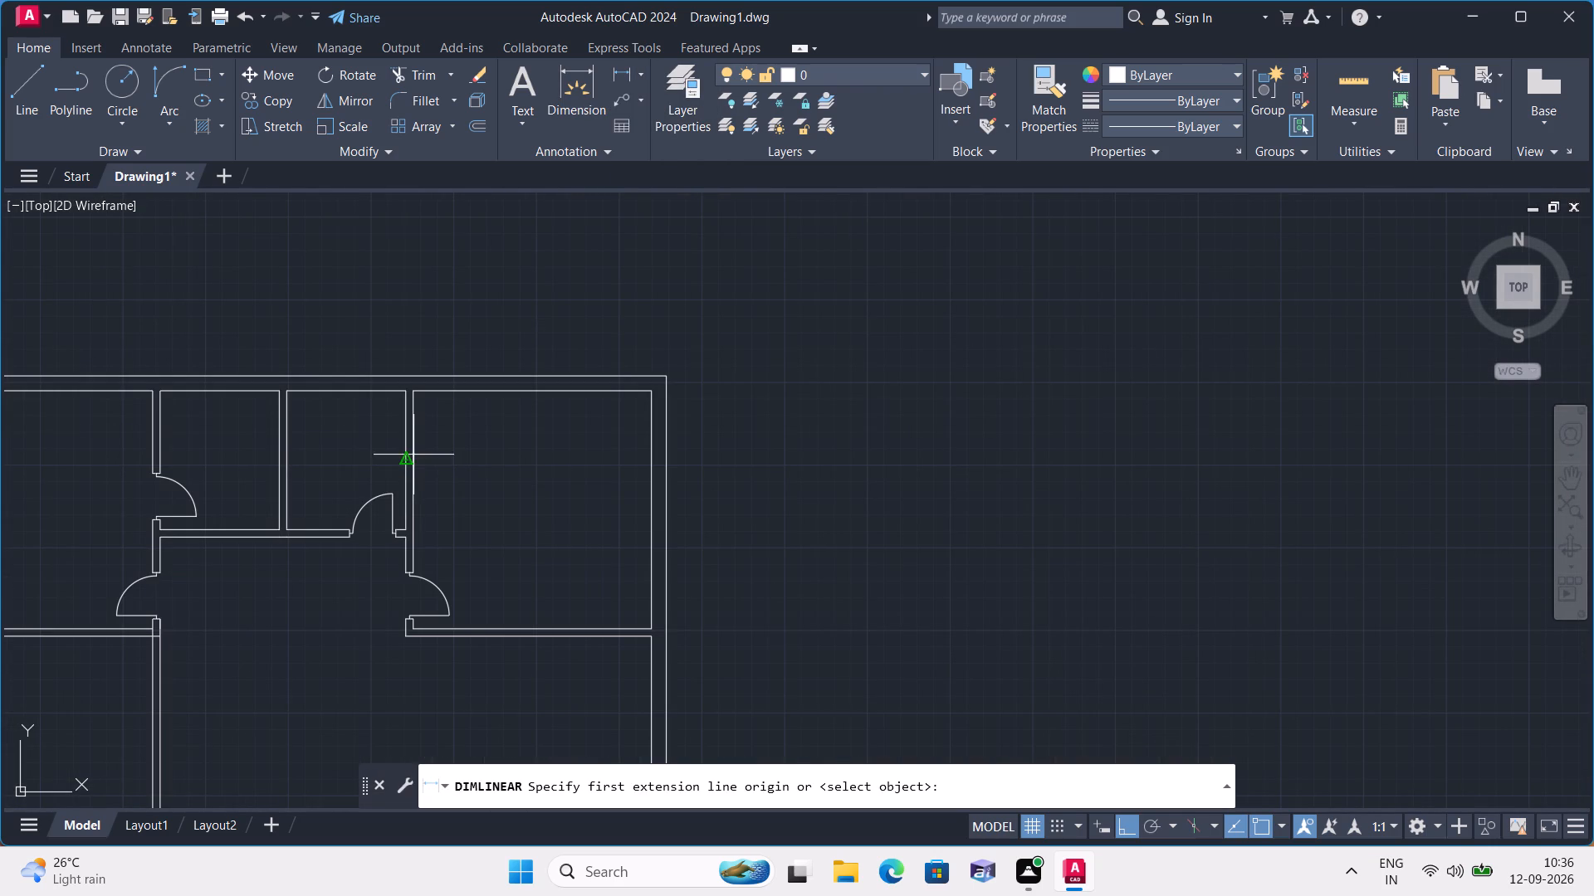
{"action": "left_click", "coordinate": [413, 453]}
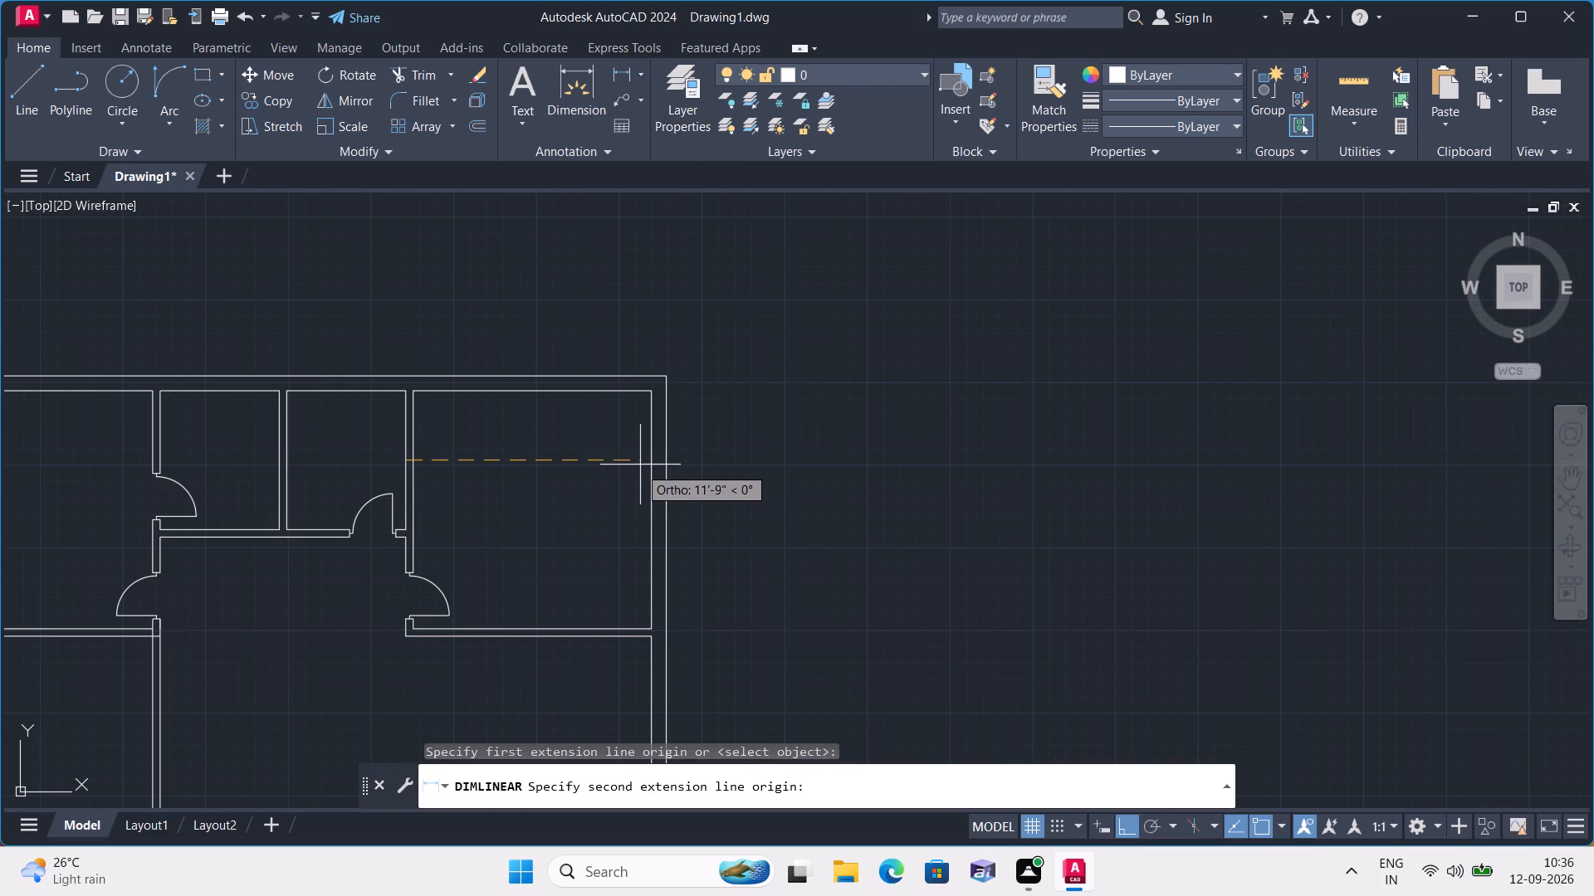
{"action": "left_click", "coordinate": [649, 465]}
{"action": "scroll", "coordinate": [577, 469], "scroll_direction": "up", "scroll_amount": 2}
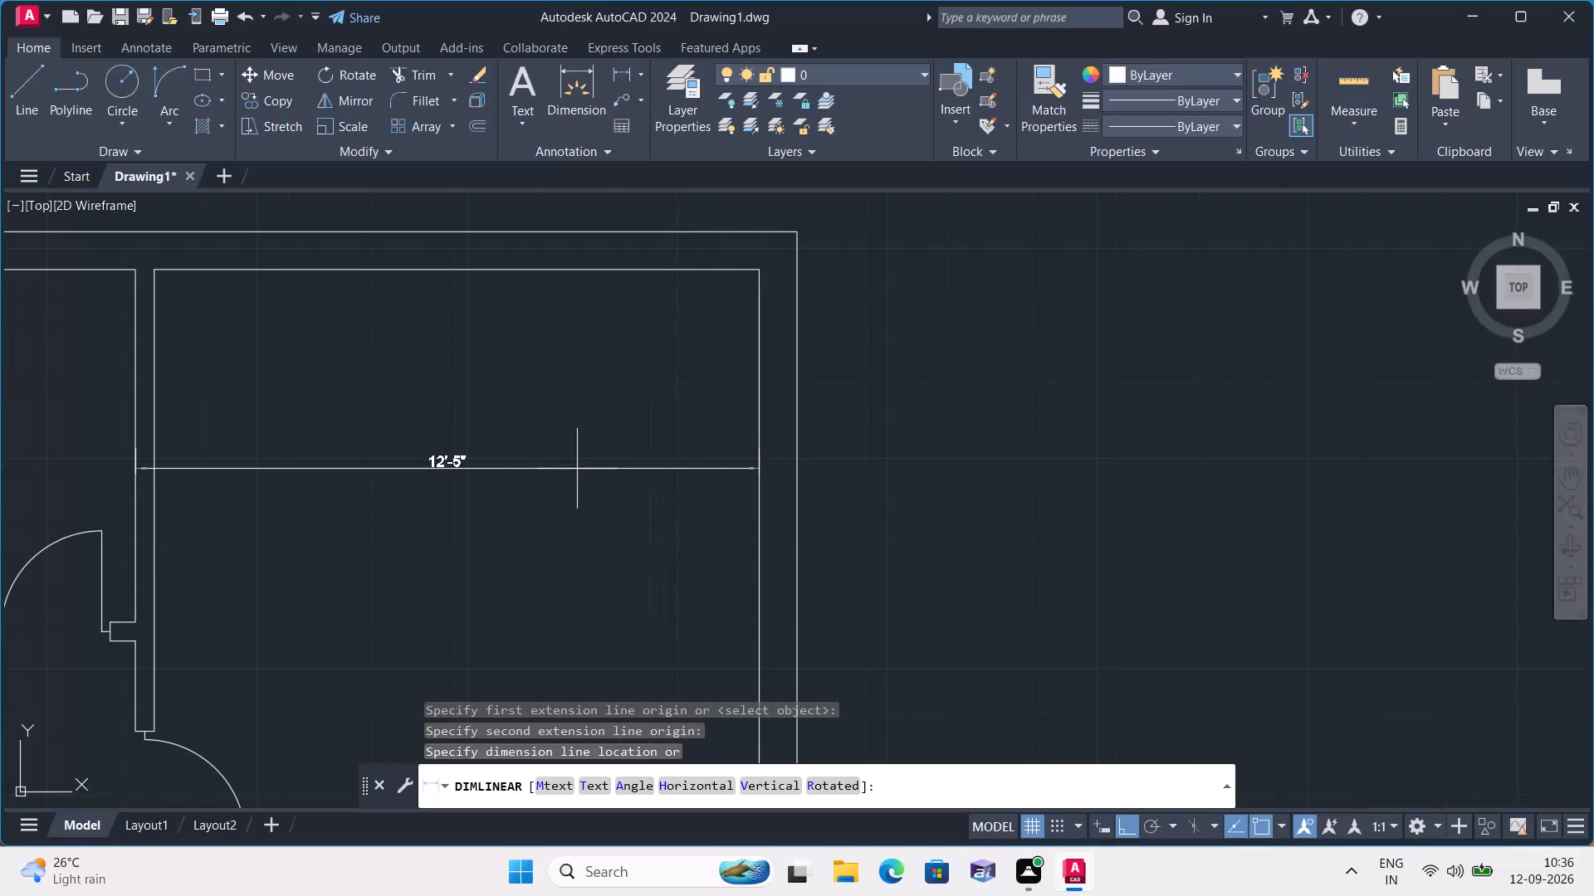
{"action": "middle_click_drag", "start_coordinate": [577, 469], "coordinate": [949, 475]}
{"action": "scroll", "coordinate": [577, 469], "scroll_direction": "down", "scroll_amount": 1}
{"action": "scroll", "coordinate": [949, 475], "scroll_direction": "down", "scroll_amount": 1}
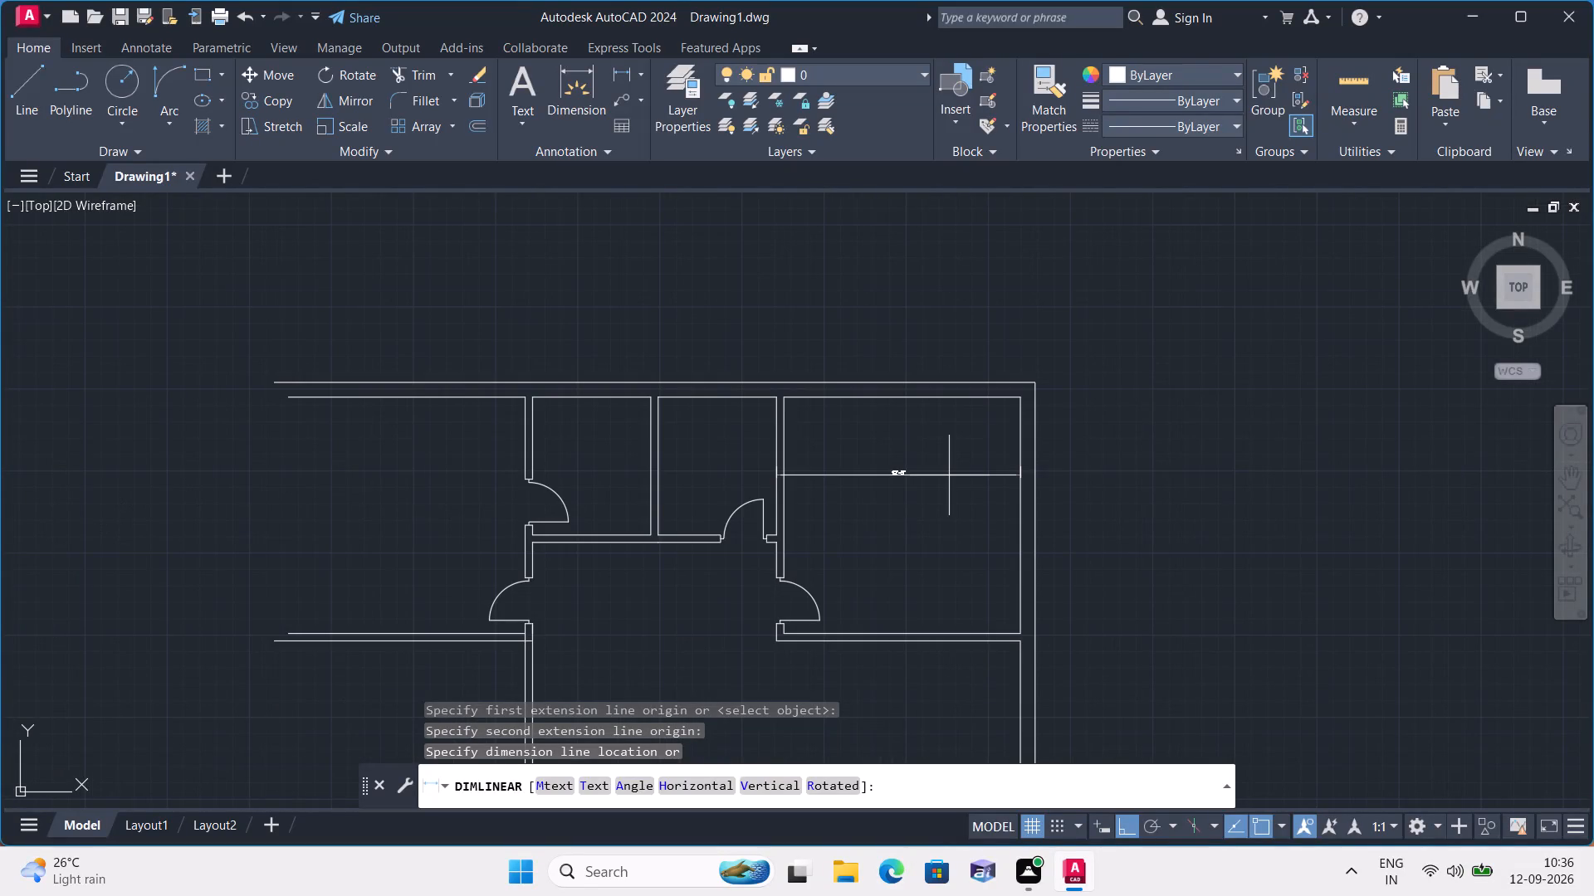
{"action": "key", "text": "space"}
Offset the left face of the left partition's upper segment 16'5" outward for the new left wall's inner face.
{"action": "scroll", "coordinate": [949, 475], "scroll_direction": "up", "scroll_amount": 1}
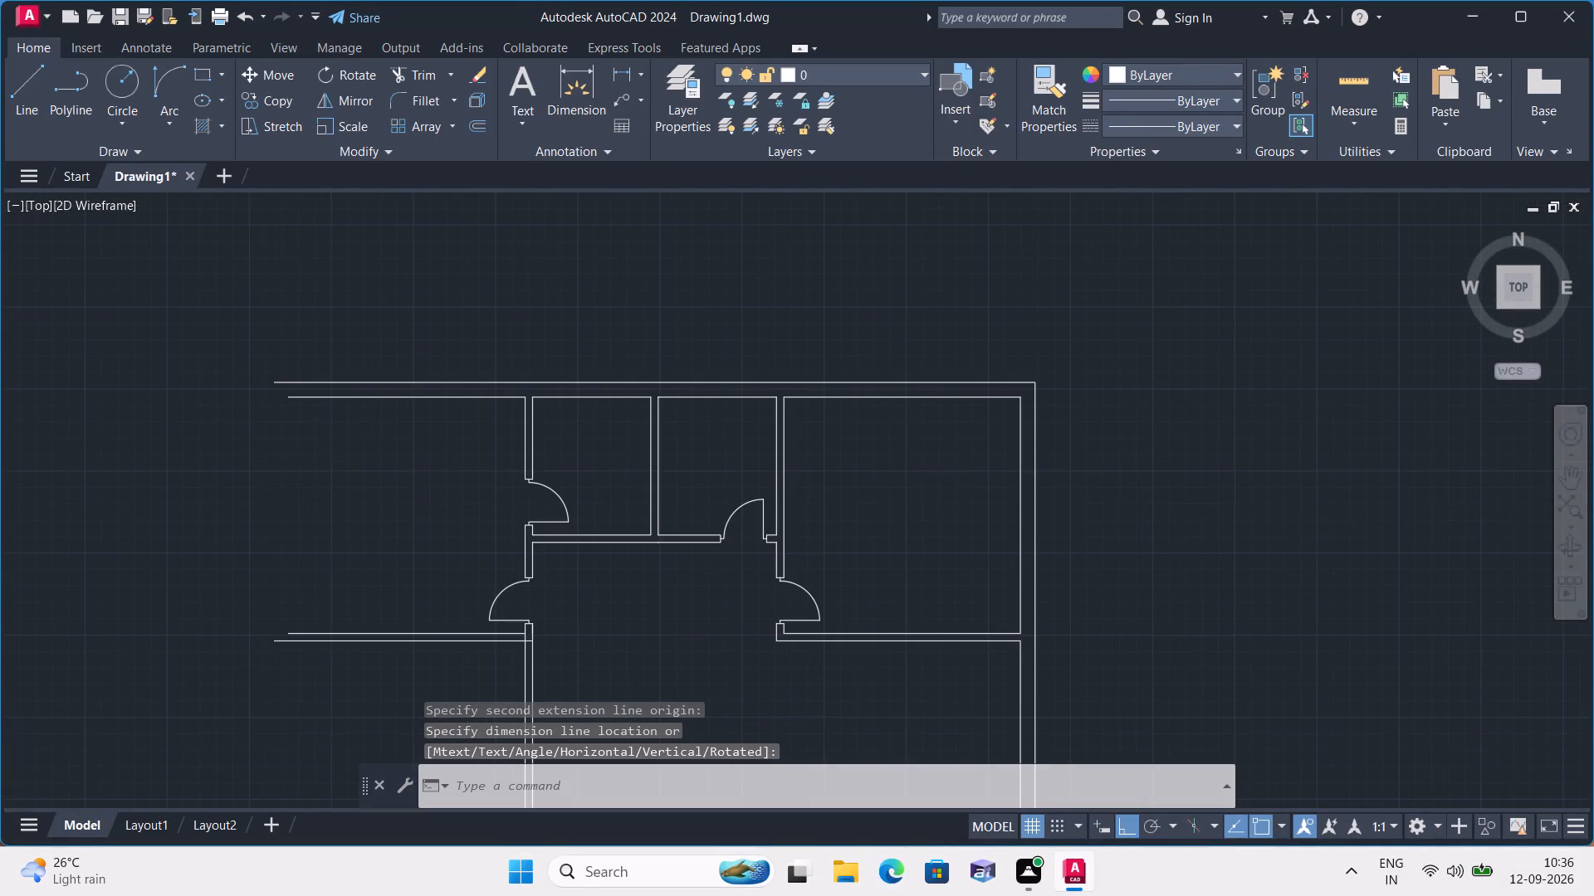
{"action": "scroll", "coordinate": [629, 515], "scroll_direction": "down", "scroll_amount": 1}
{"action": "middle_click_drag", "start_coordinate": [231, 514], "coordinate": [639, 515]}
{"action": "type", "text": "offset"}
{"action": "key", "text": "space"}
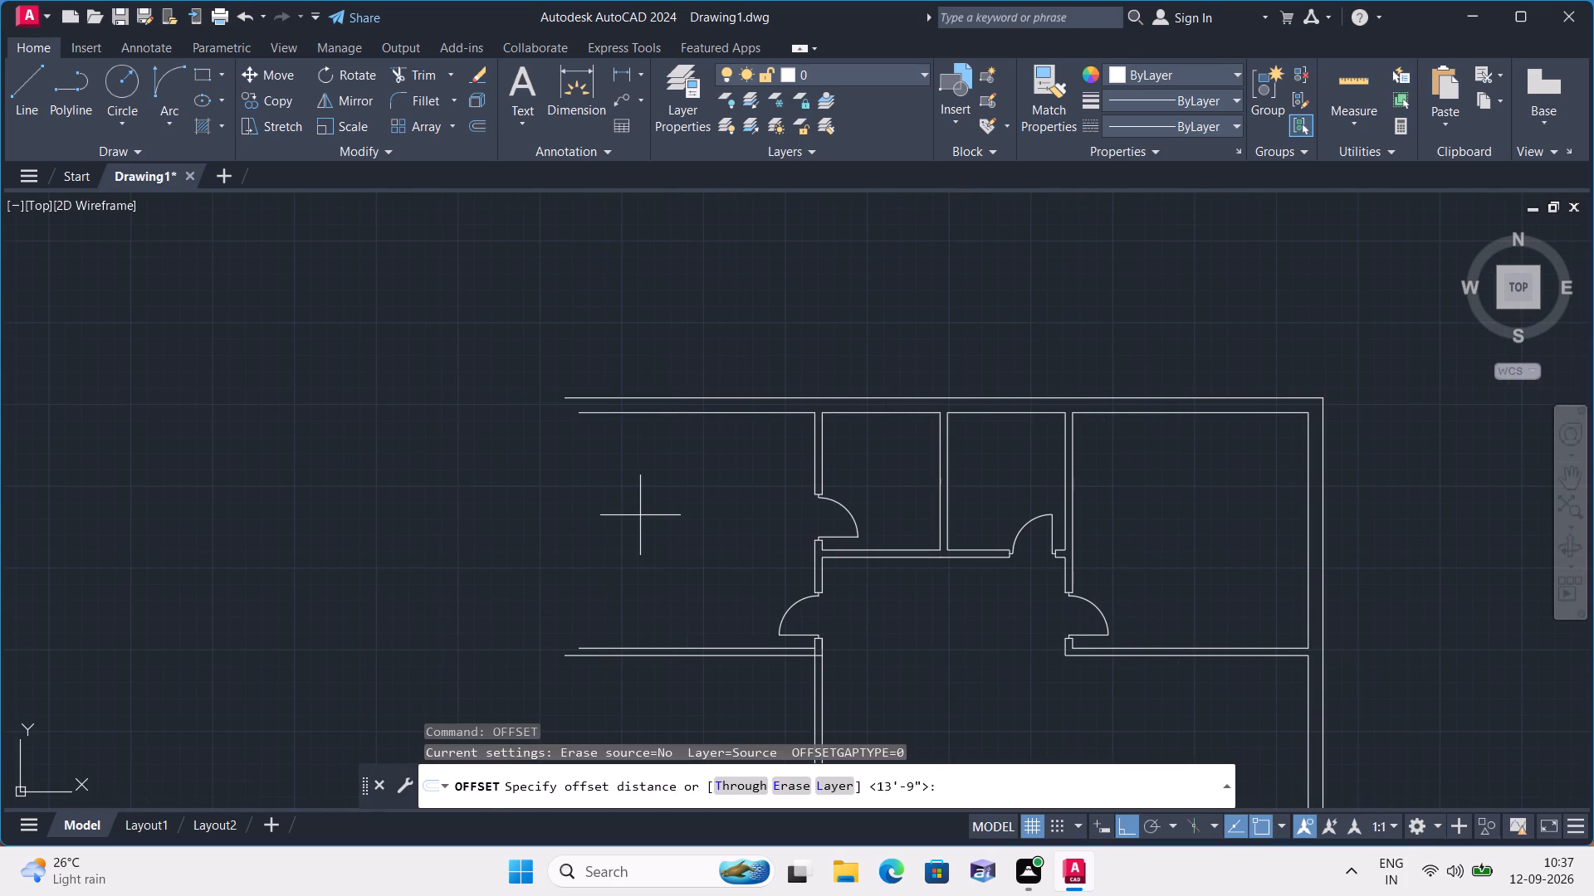
{"action": "type", "text": "16'5"}
{"action": "key", "text": "shift+quotedbl"}
{"action": "key", "text": "space"}
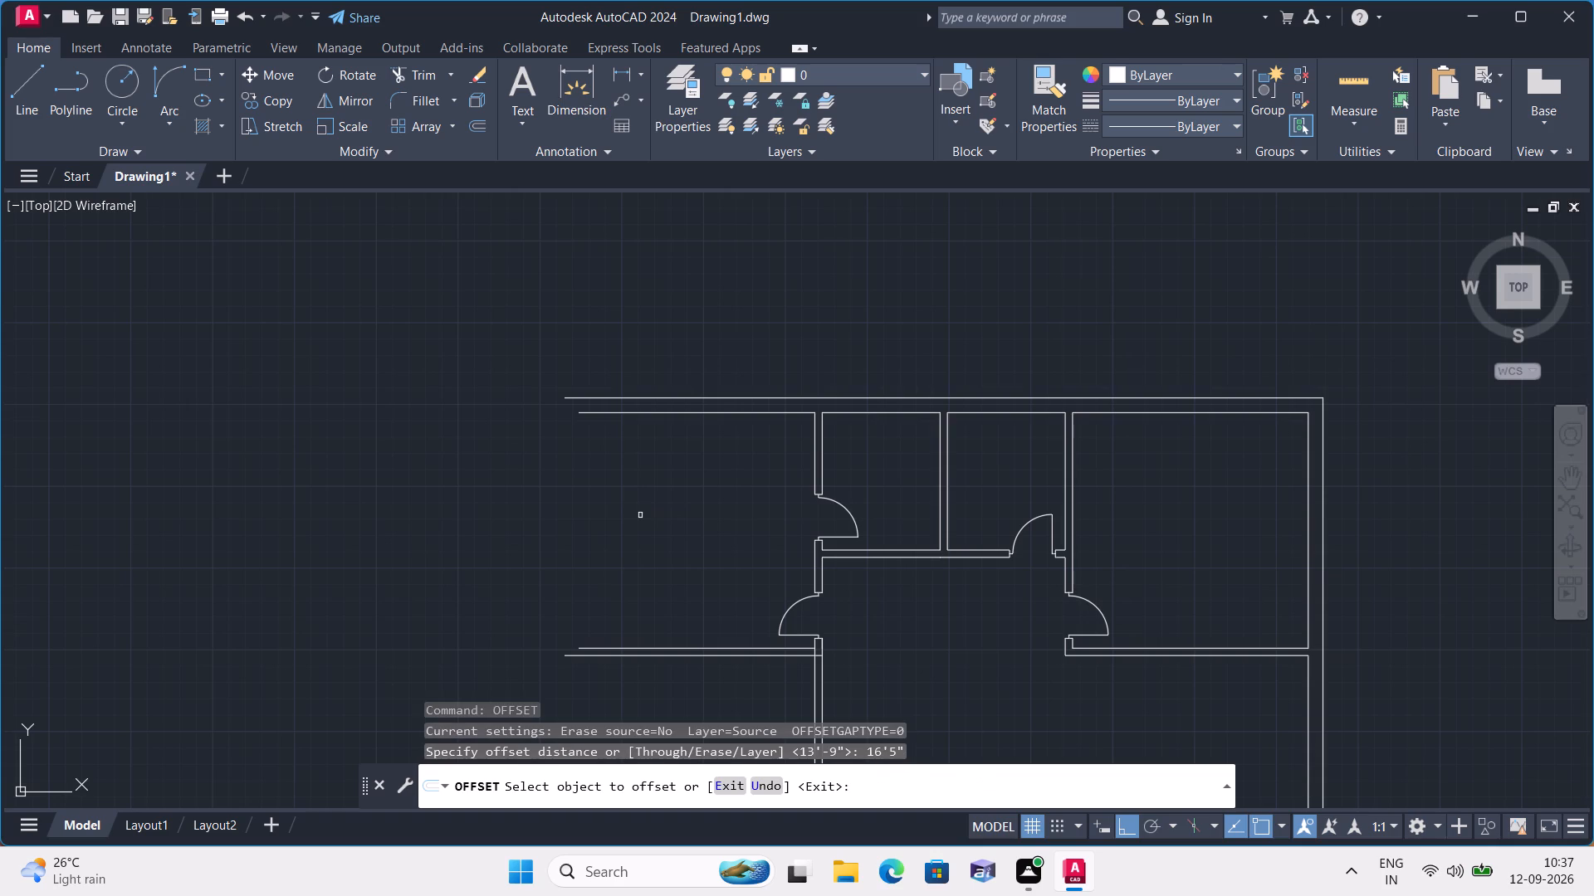
{"action": "left_click", "coordinate": [812, 460]}
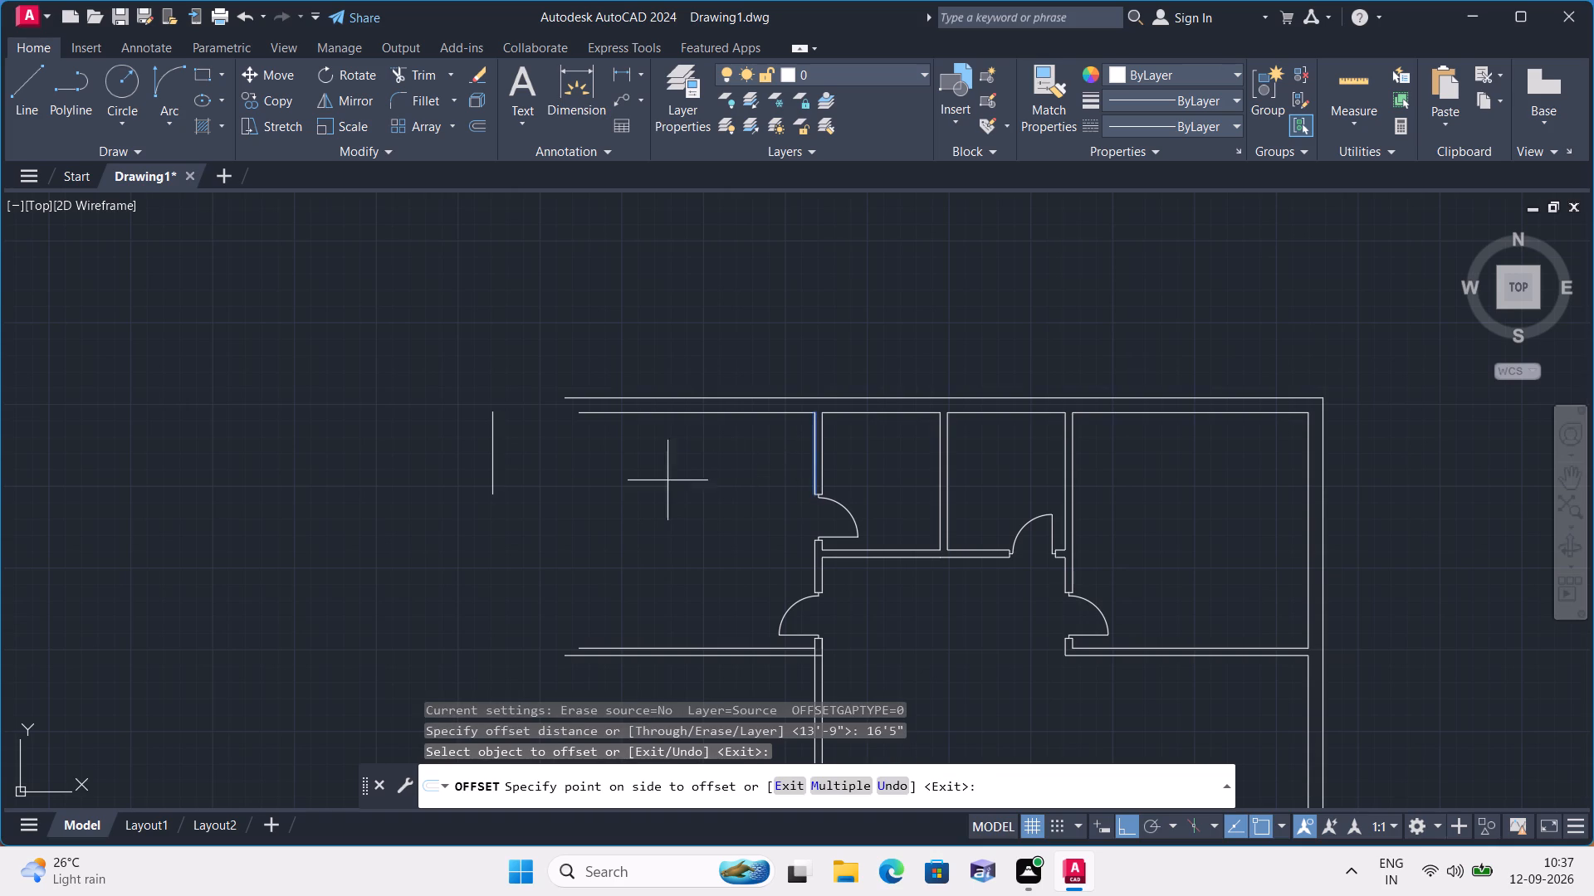
{"action": "left_click", "coordinate": [418, 498]}
{"action": "key", "text": "space"}
Offset the new left wall line 9" outward to form the wall's outer face.
{"action": "key", "text": "space"}
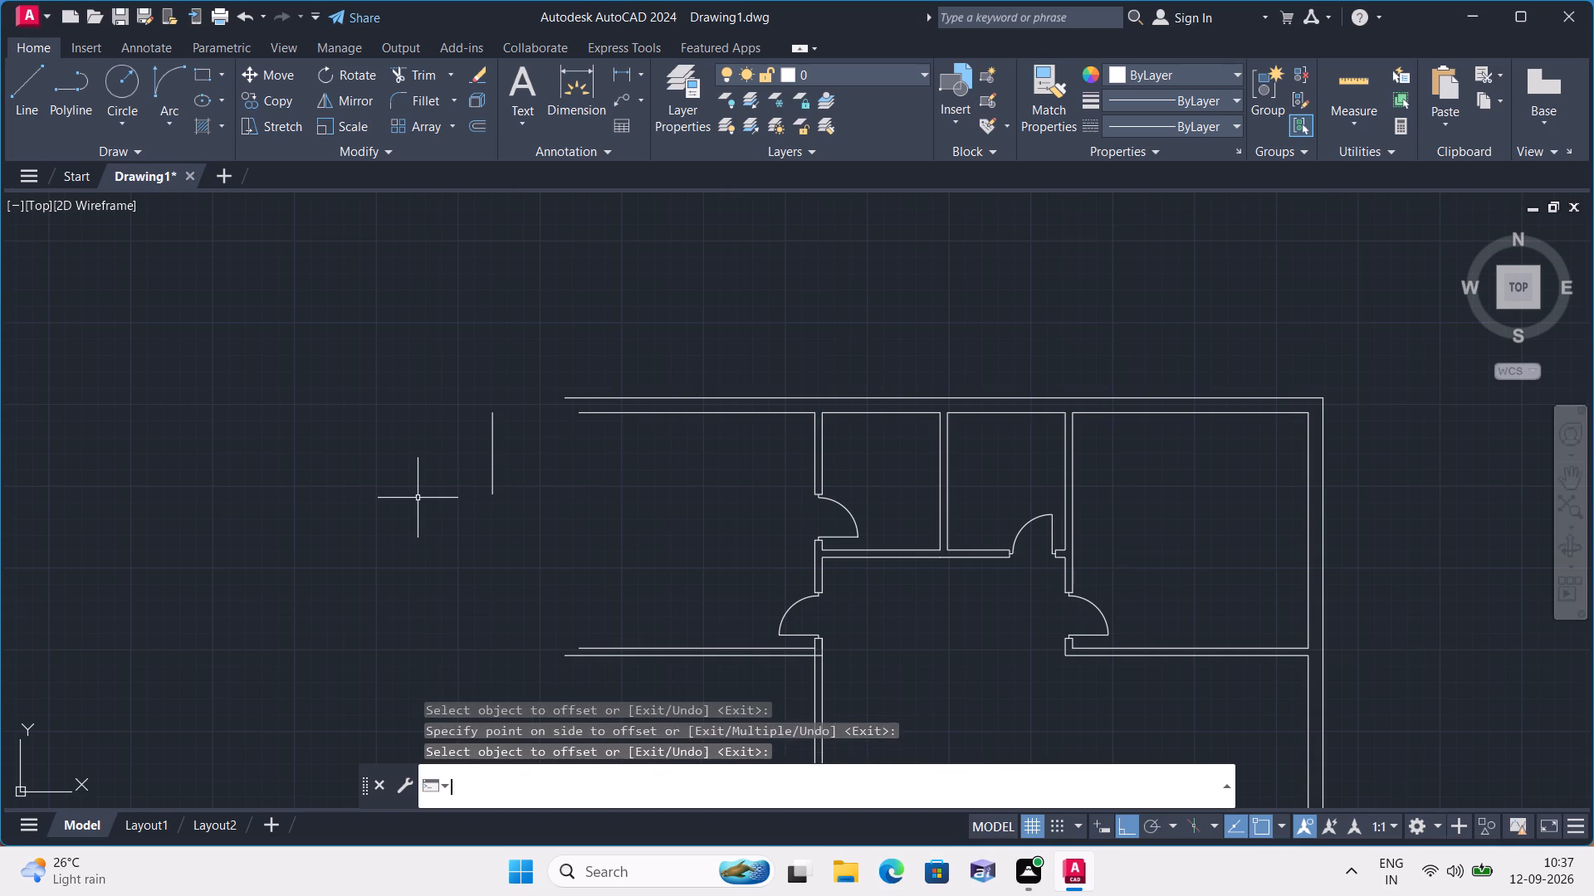
{"action": "type", "text": "9\""}
{"action": "key", "text": "space"}
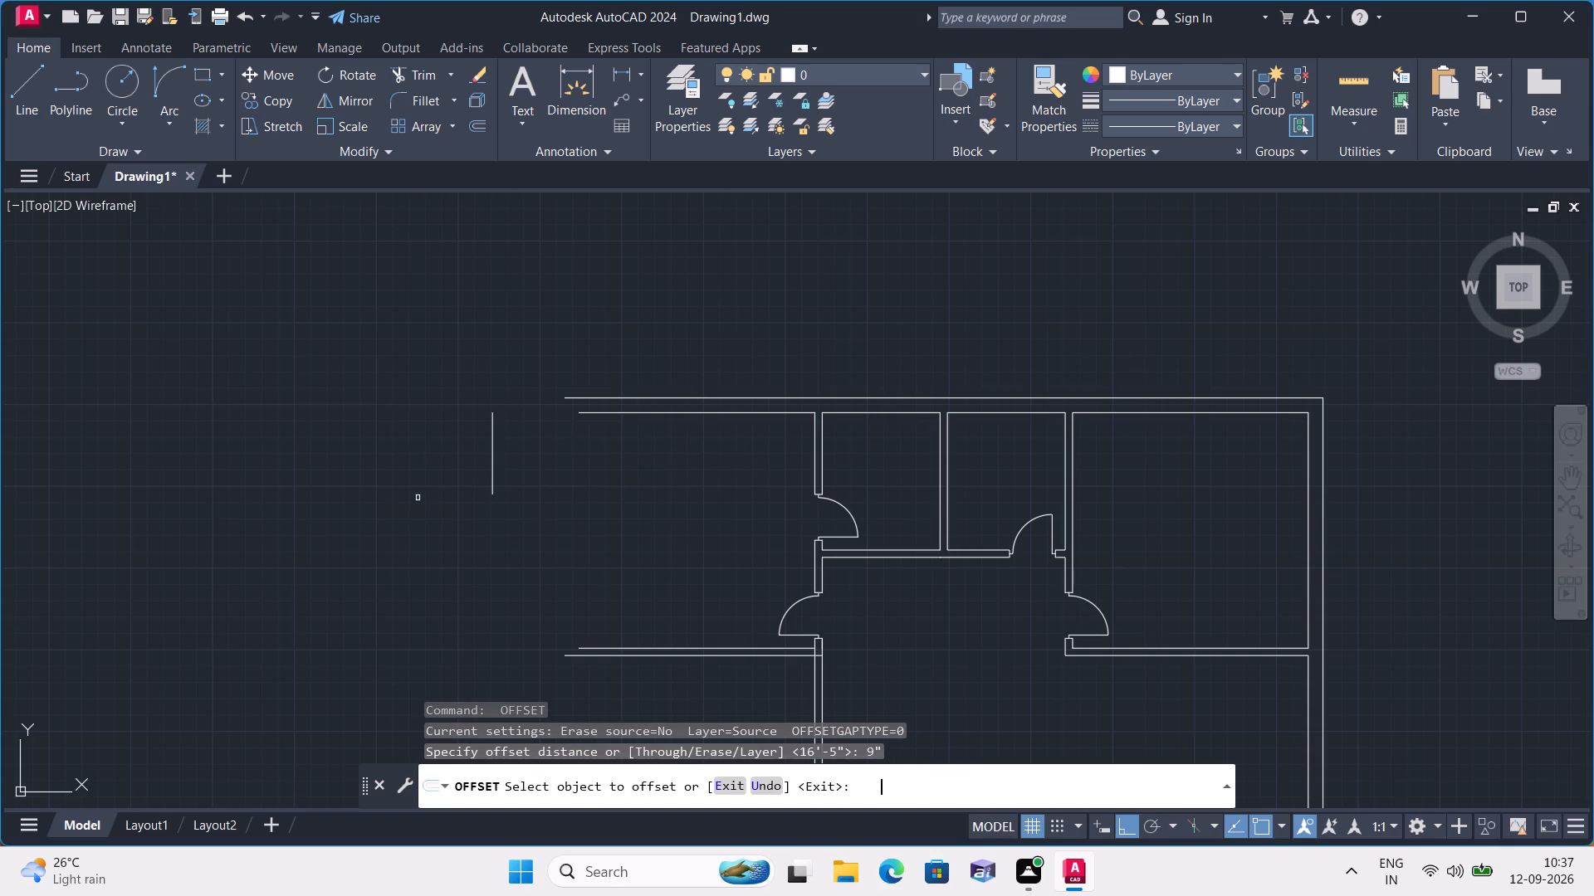
{"action": "left_click", "coordinate": [494, 463]}
{"action": "left_click", "coordinate": [431, 461]}
{"action": "key", "text": "space"}
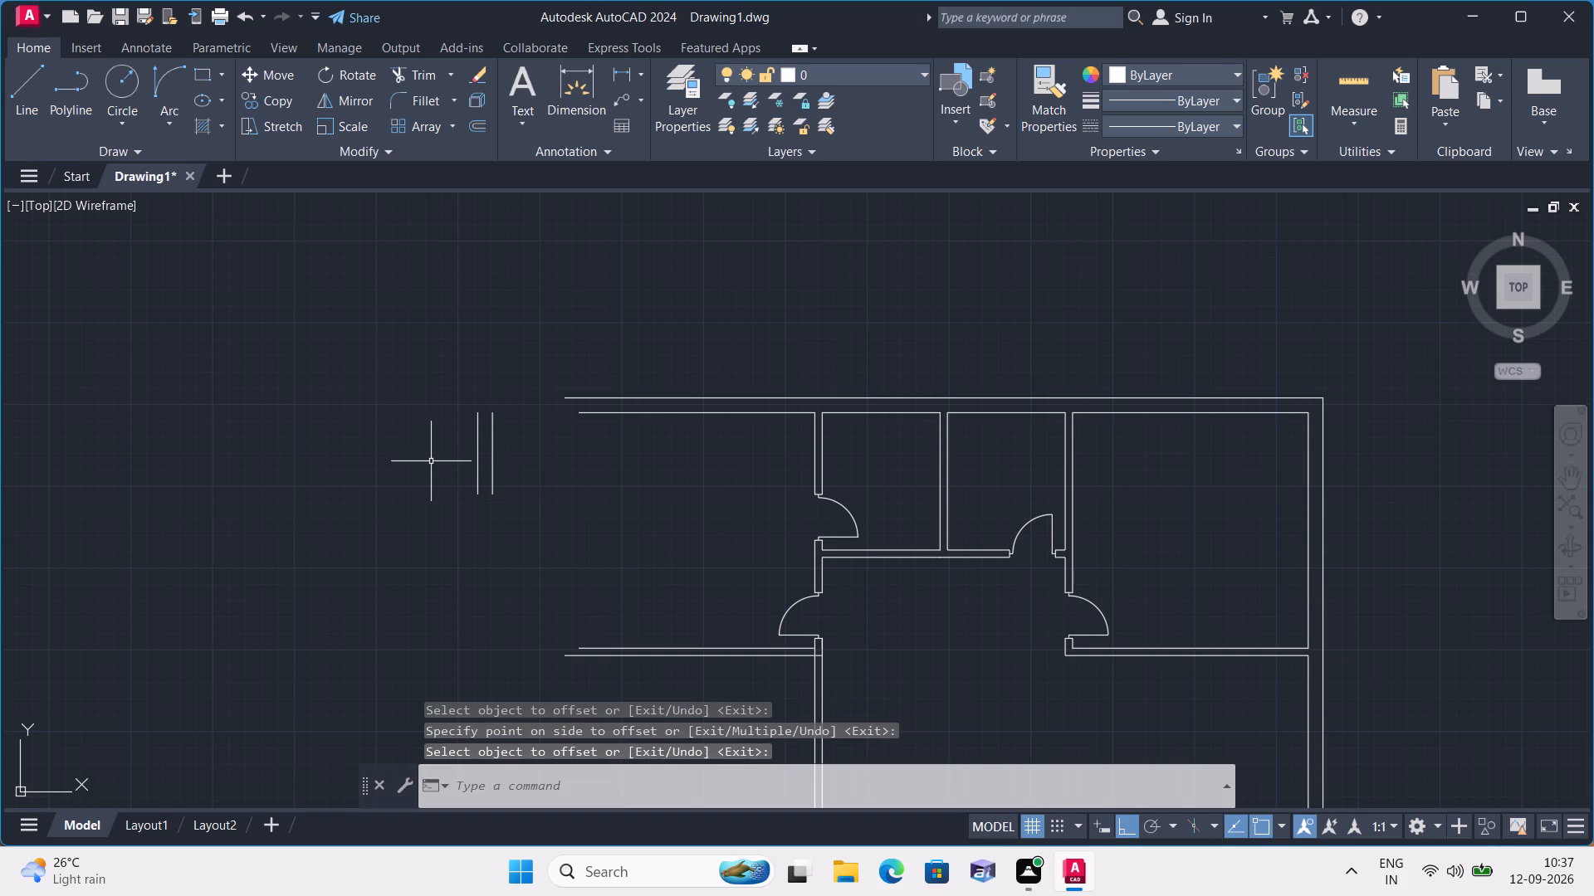
Draw lines joining the top wall's inner and outer faces to the new left wall, closing the upper-left corner.
{"action": "type", "text": "l"}
{"action": "key", "text": "space"}
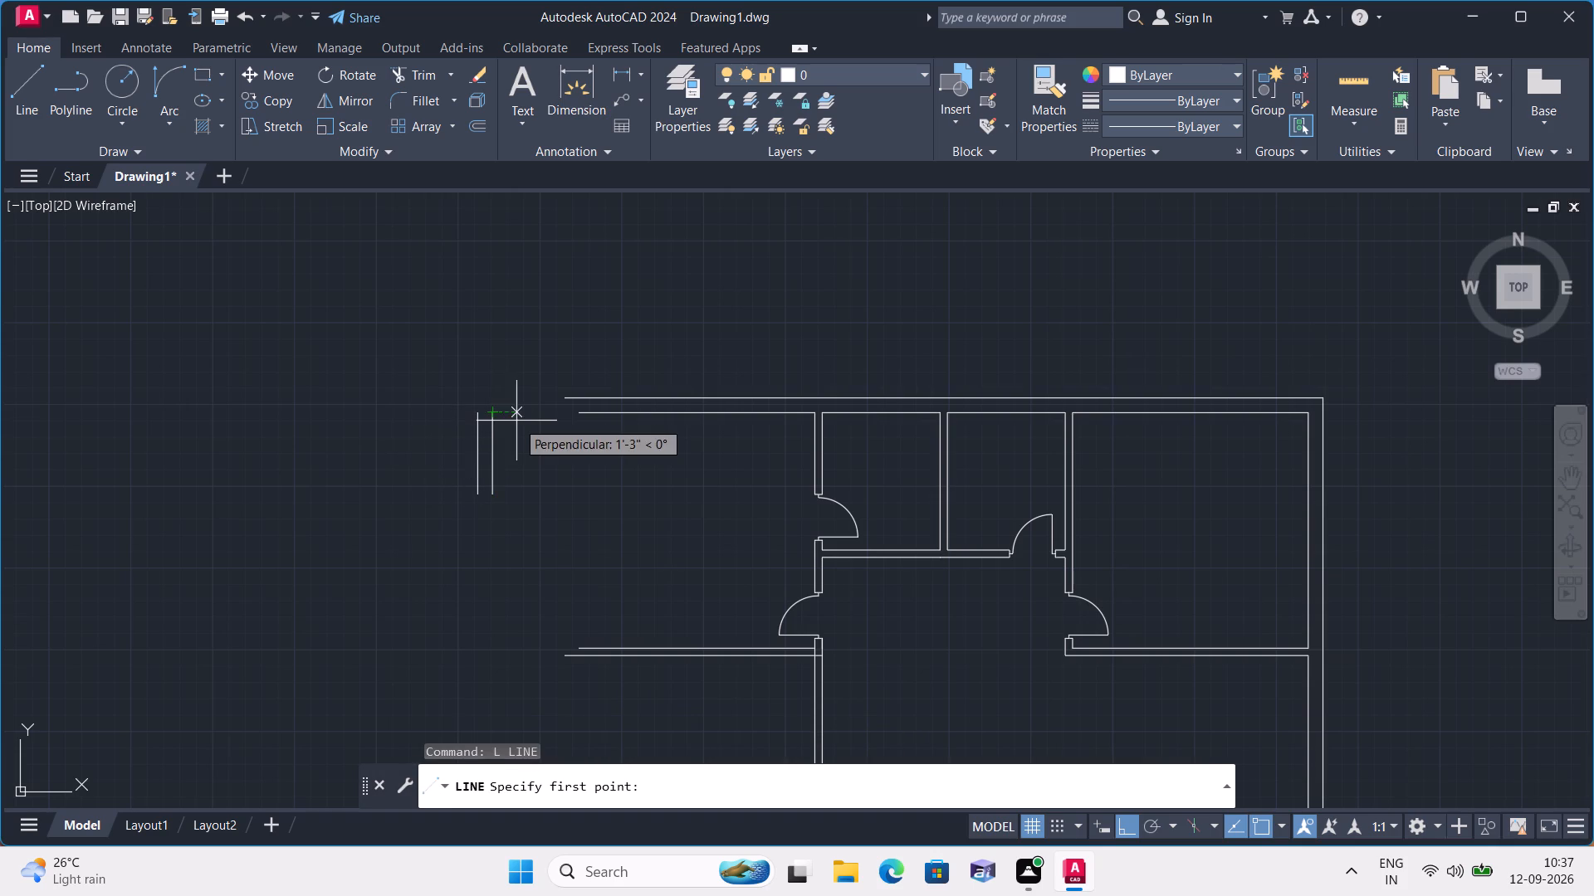
{"action": "left_click", "coordinate": [490, 409]}
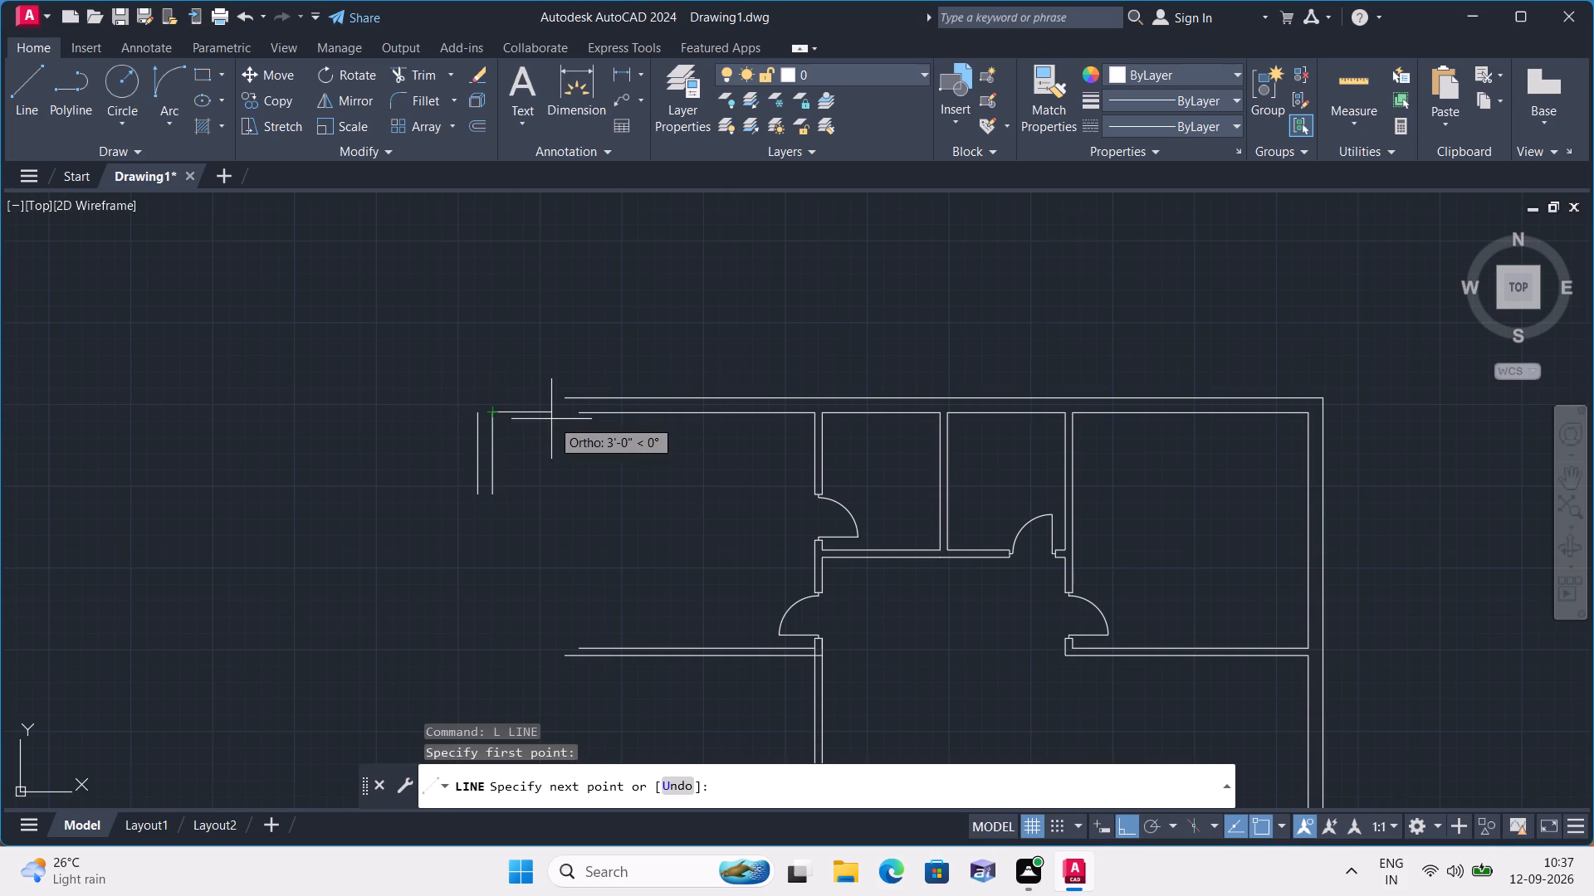
{"action": "left_click", "coordinate": [578, 416]}
{"action": "key", "text": "space"}
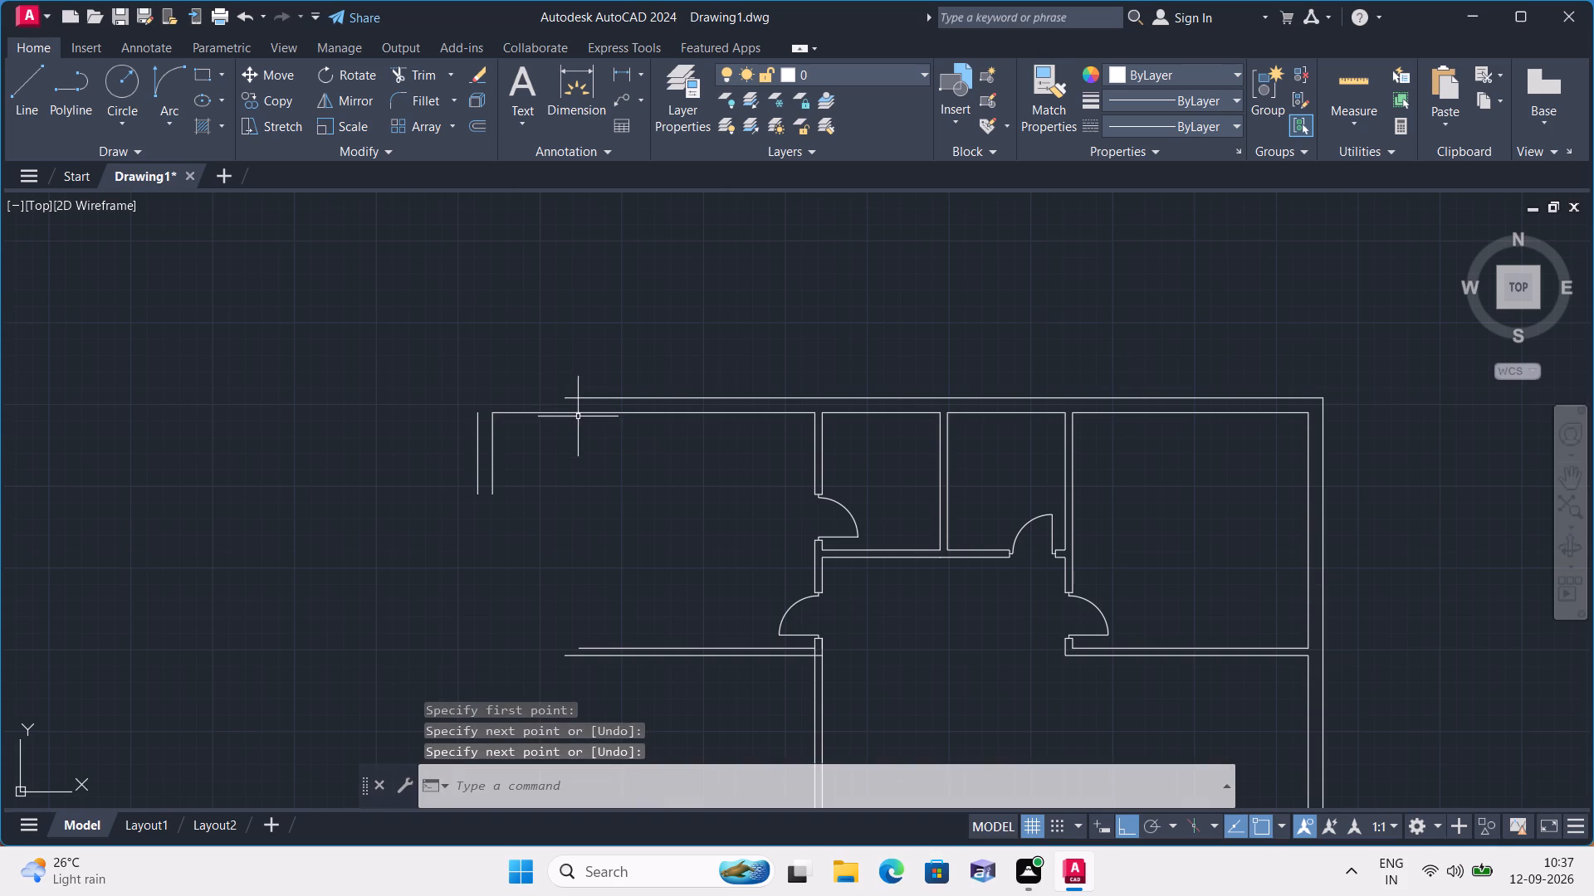
{"action": "key", "text": "space"}
{"action": "left_click", "coordinate": [566, 400]}
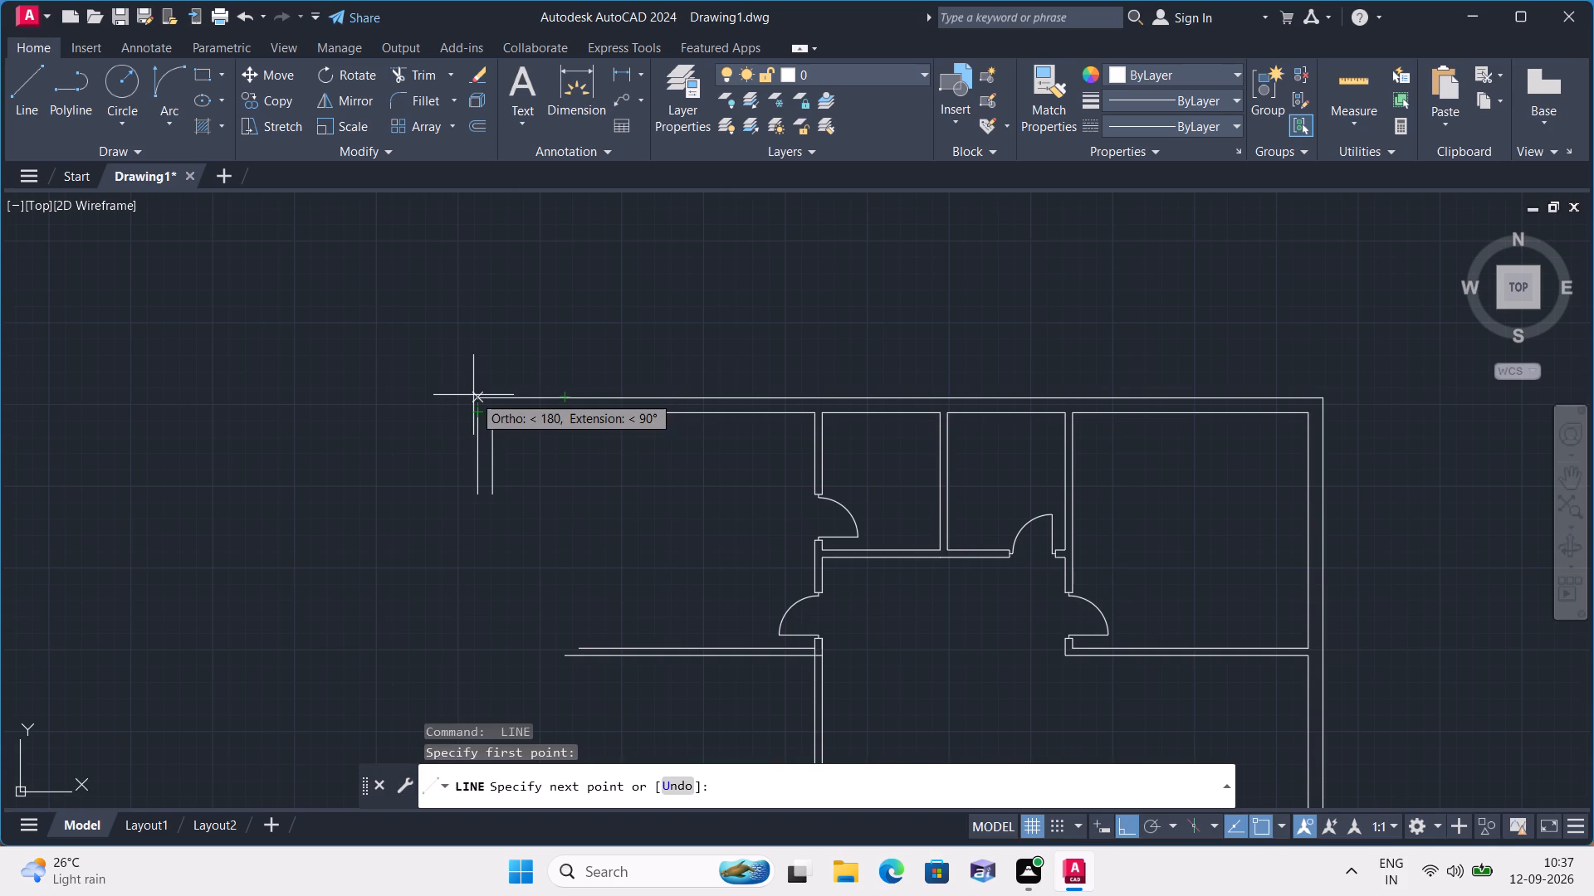
{"action": "left_click", "coordinate": [476, 397]}
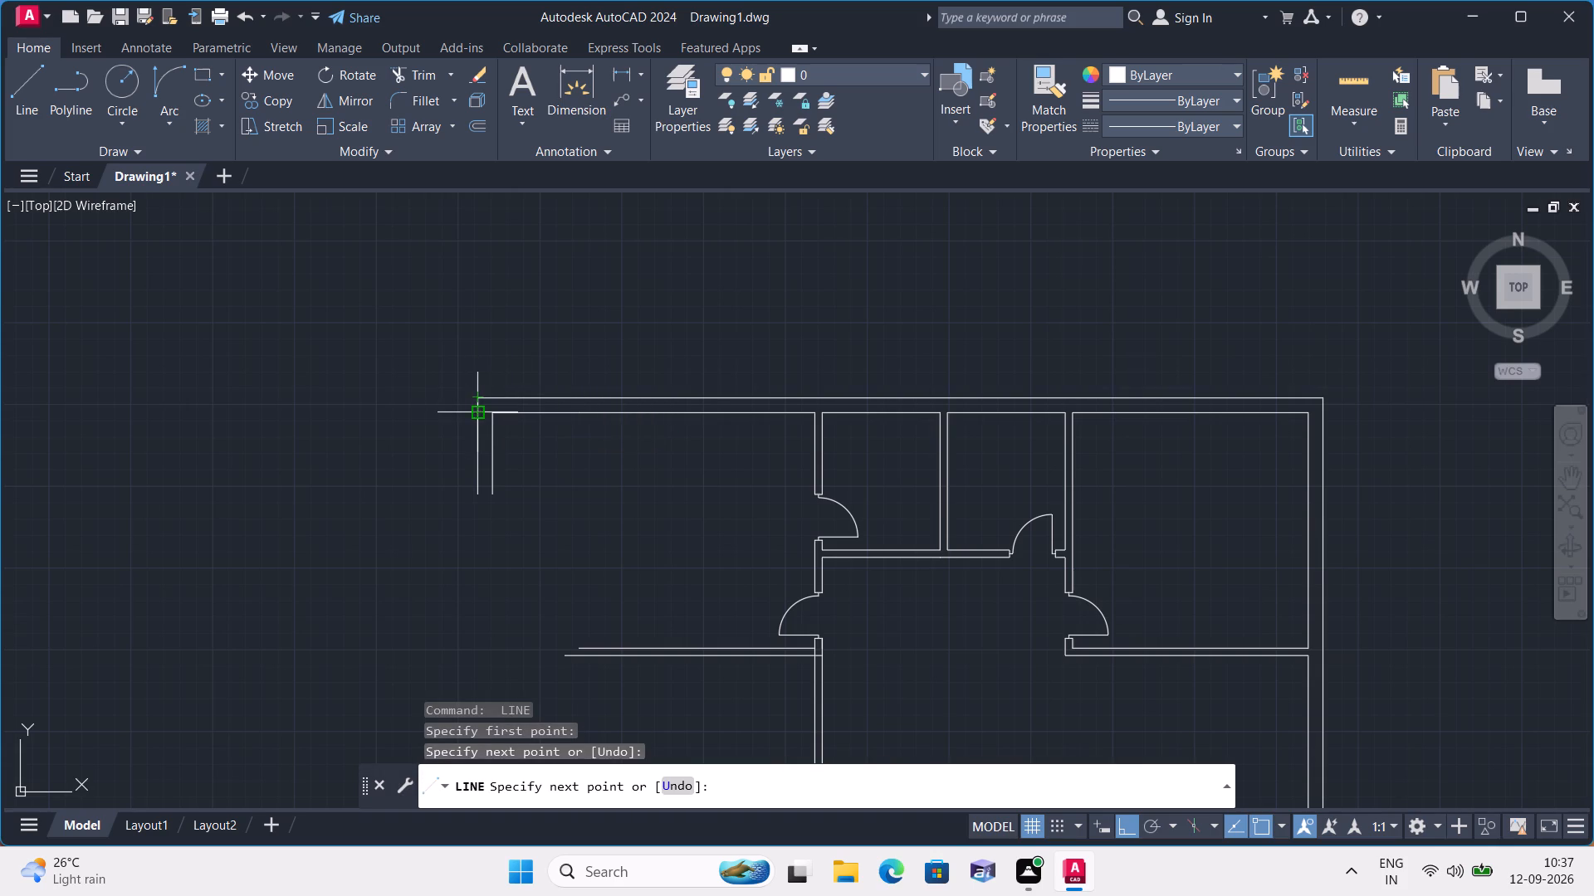
{"action": "left_click", "coordinate": [476, 410]}
{"action": "key", "text": "space"}
Draw a vertical line from the lower end of the new left wall's outer face down past the bottom exterior wall.
{"action": "middle_click_drag", "start_coordinate": [449, 488], "coordinate": [471, 228]}
{"action": "scroll", "coordinate": [472, 230], "scroll_direction": "down", "scroll_amount": 1}
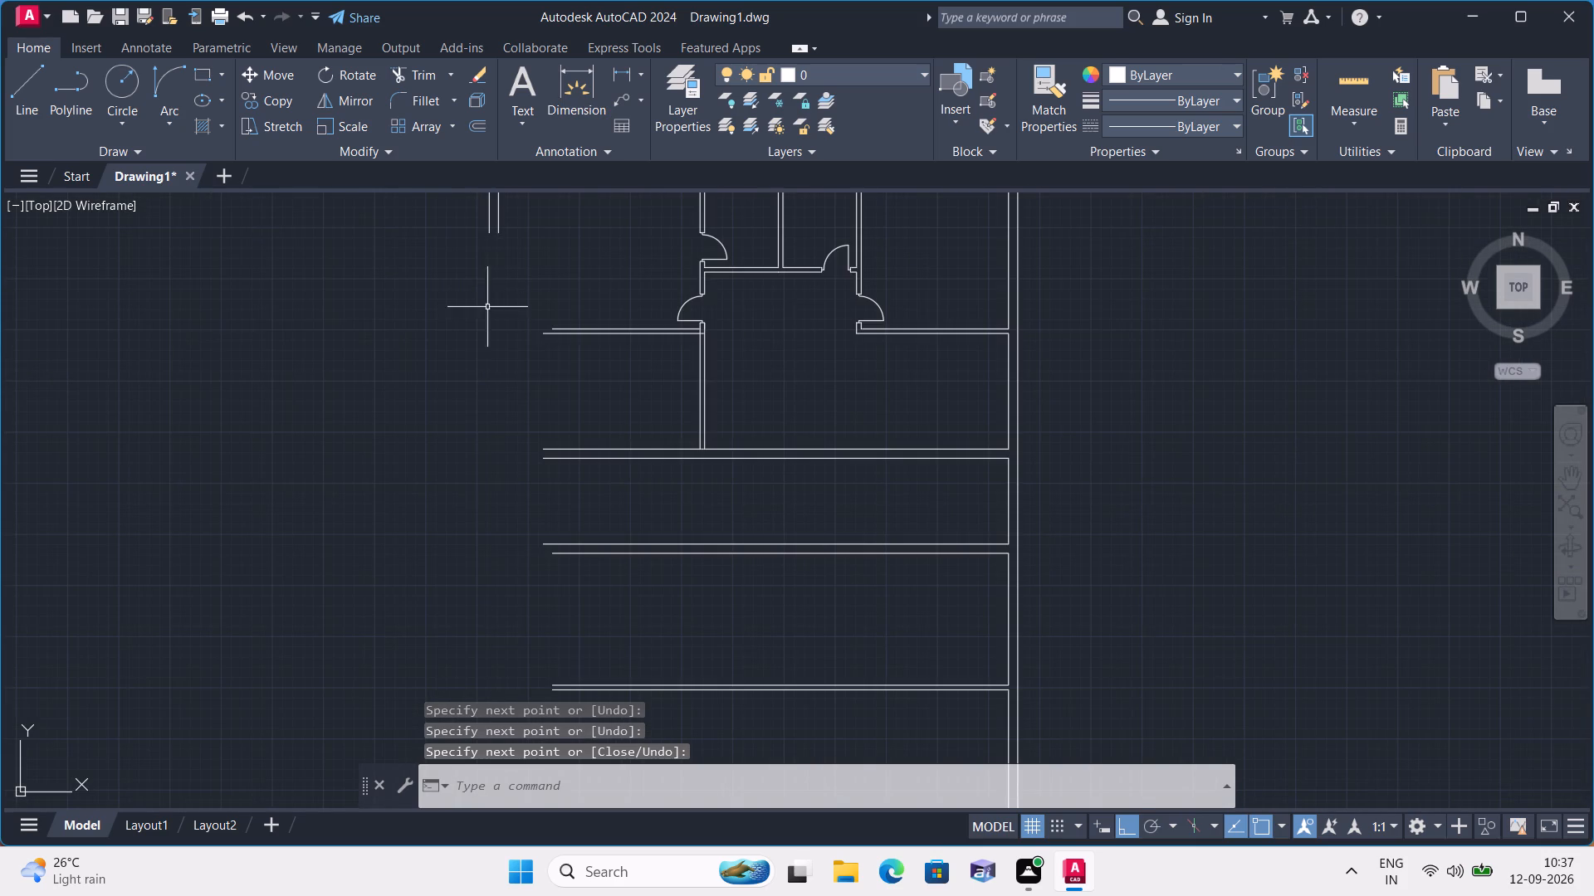
{"action": "key", "text": "space"}
{"action": "left_click", "coordinate": [491, 226]}
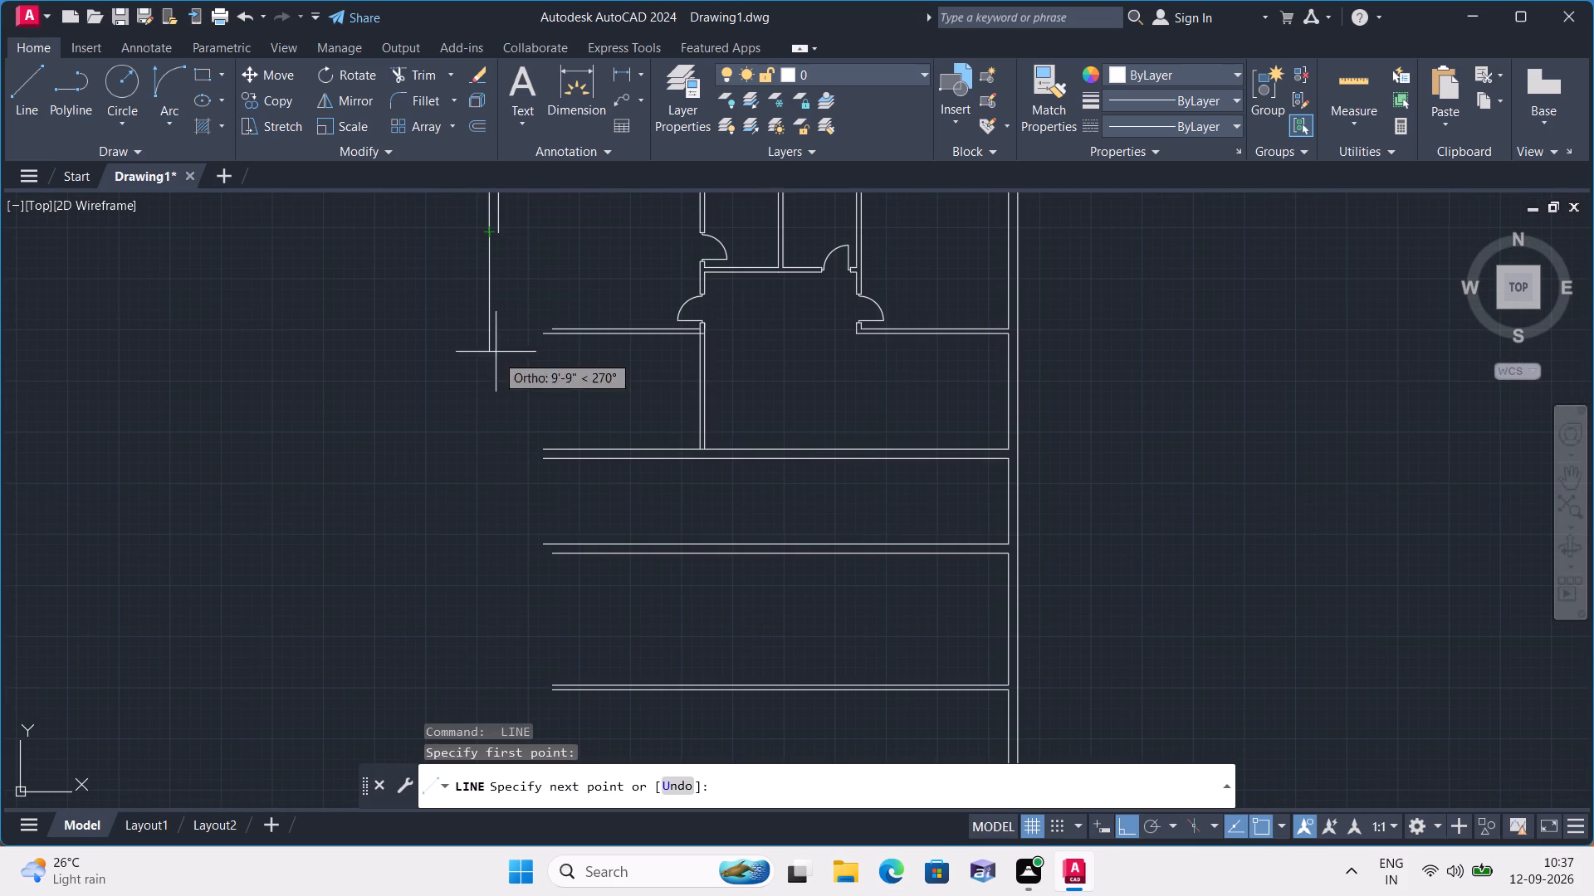
{"action": "middle_click_drag", "start_coordinate": [493, 423], "coordinate": [497, 334]}
{"action": "middle_click_drag", "start_coordinate": [487, 626], "coordinate": [540, 283]}
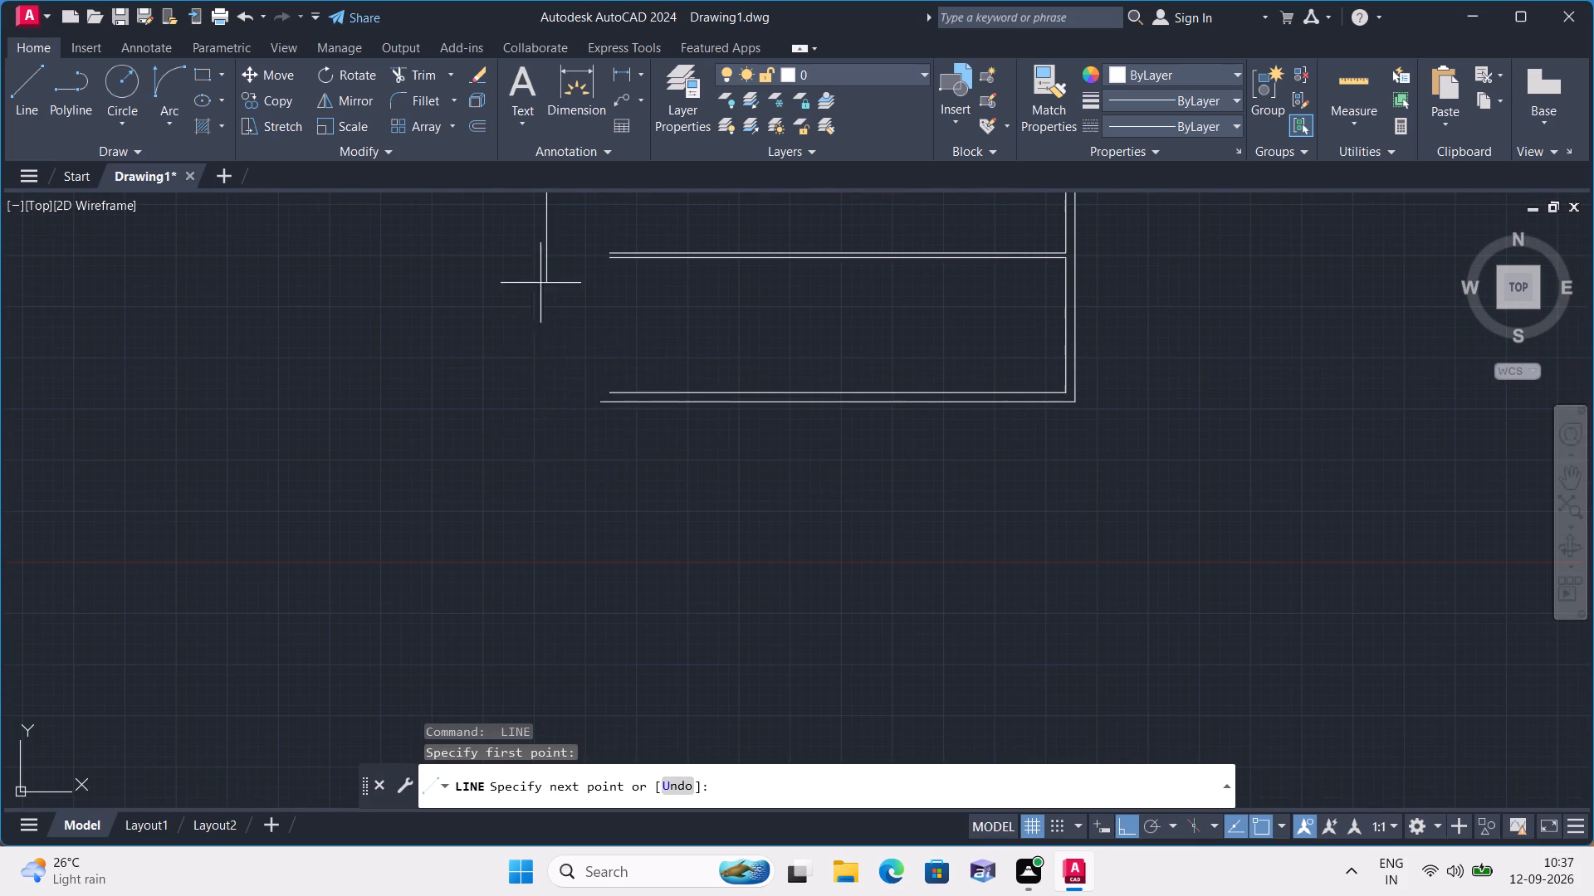
{"action": "left_click", "coordinate": [535, 469]}
{"action": "key", "text": "space"}
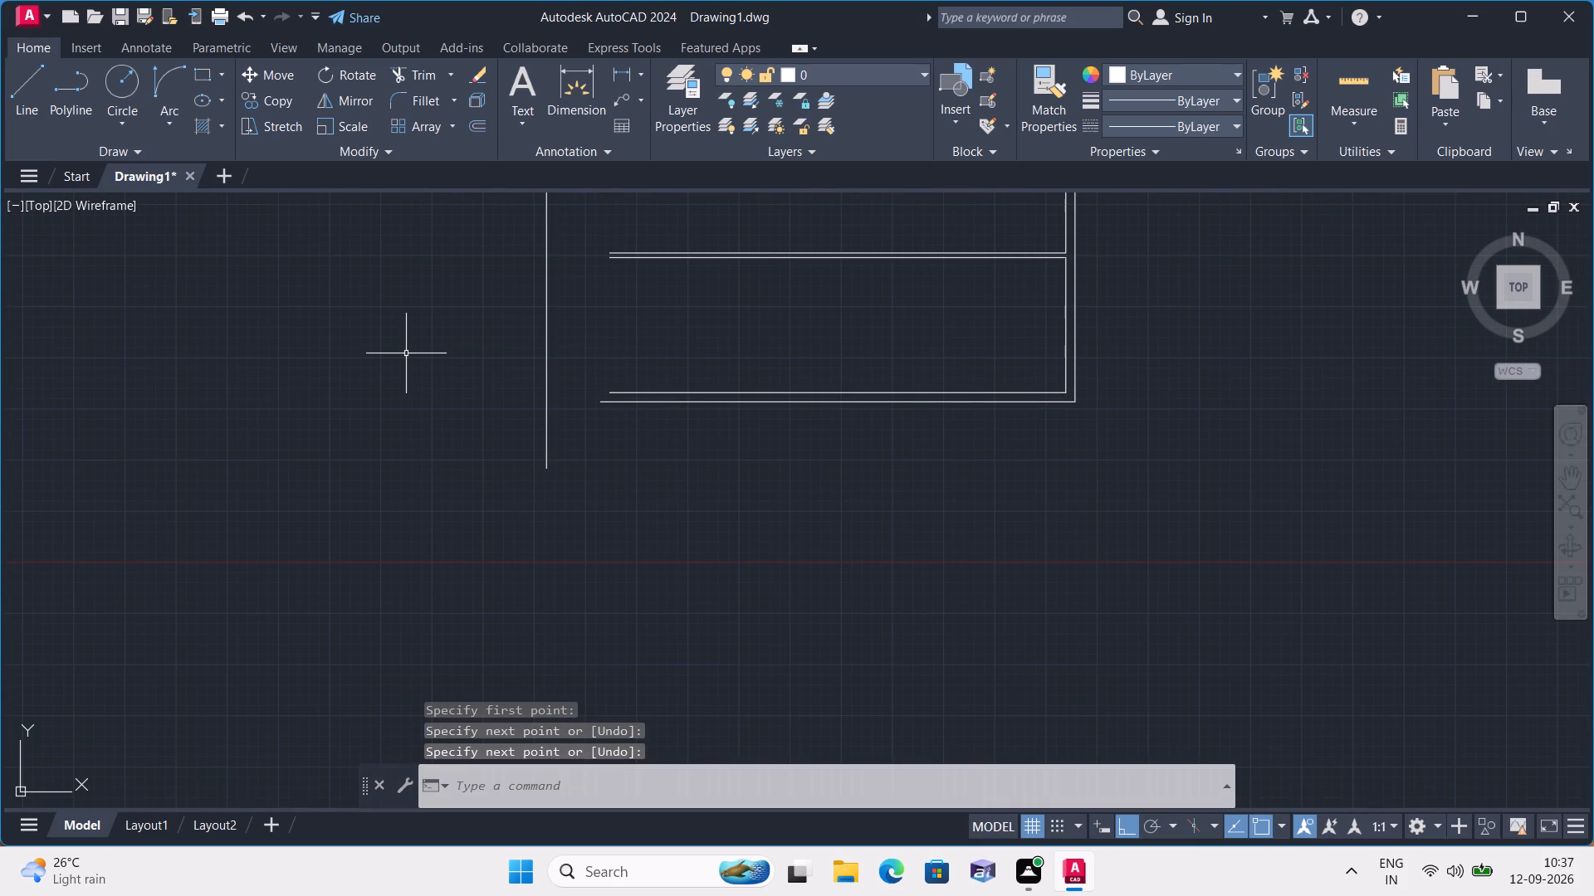
Draw a vertical line from the lower end of the new left wall's inner face down past the bottom exterior wall.
{"action": "middle_click_drag", "start_coordinate": [400, 341], "coordinate": [404, 517]}
{"action": "scroll", "coordinate": [400, 341], "scroll_direction": "down", "scroll_amount": 1}
{"action": "key", "text": "space"}
{"action": "middle_click_drag", "start_coordinate": [407, 282], "coordinate": [429, 469]}
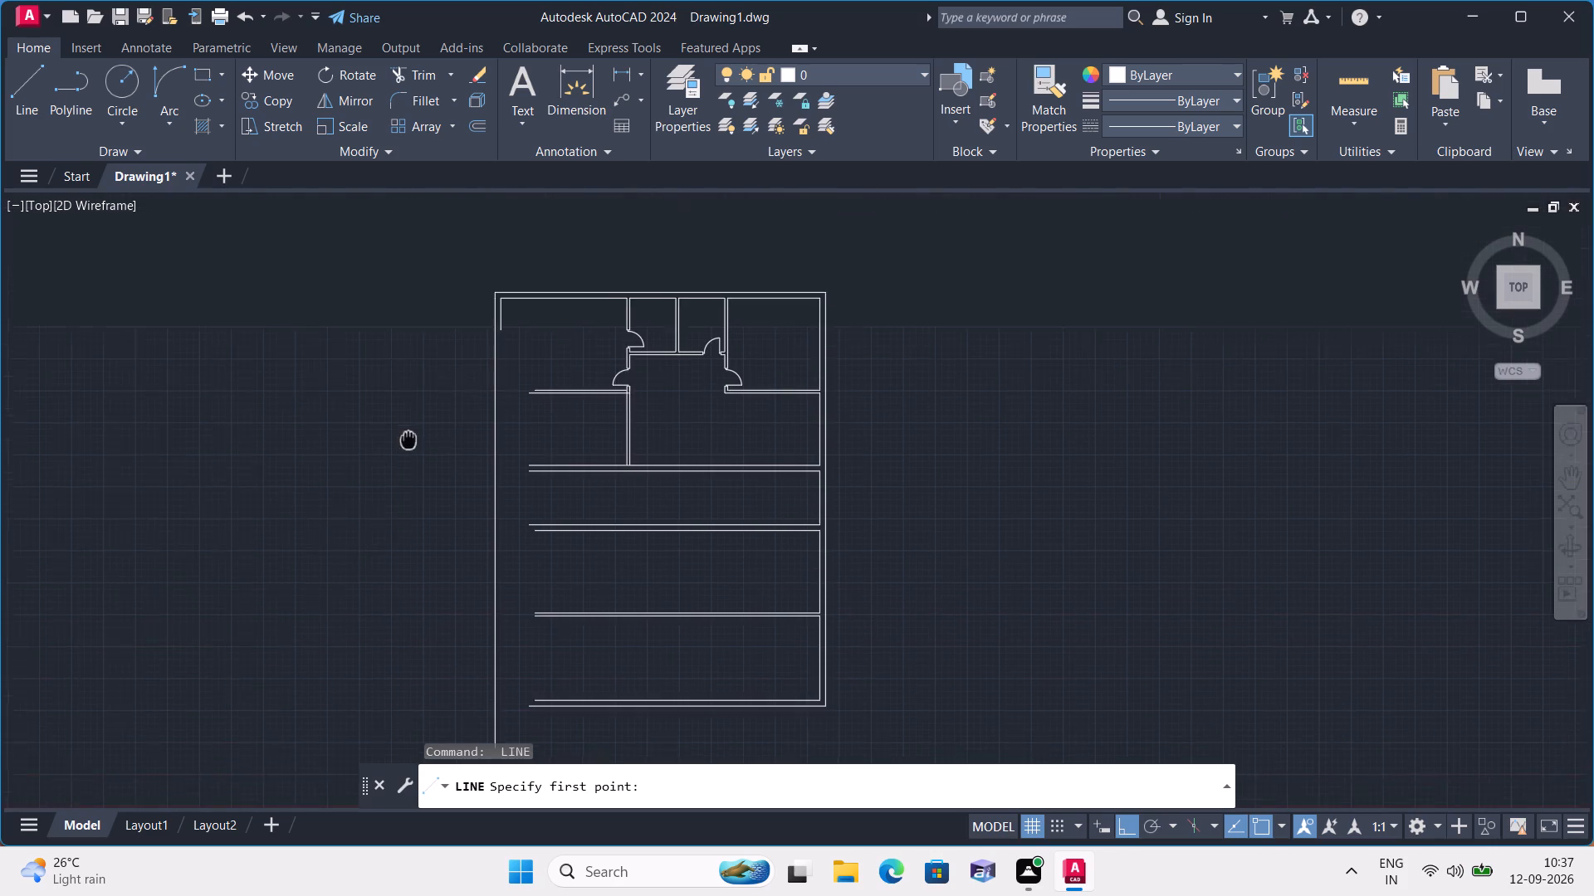
{"action": "middle_click_drag", "start_coordinate": [429, 469], "coordinate": [431, 470]}
{"action": "scroll", "coordinate": [547, 363], "scroll_direction": "up", "scroll_amount": 3}
{"action": "left_click", "coordinate": [447, 382]}
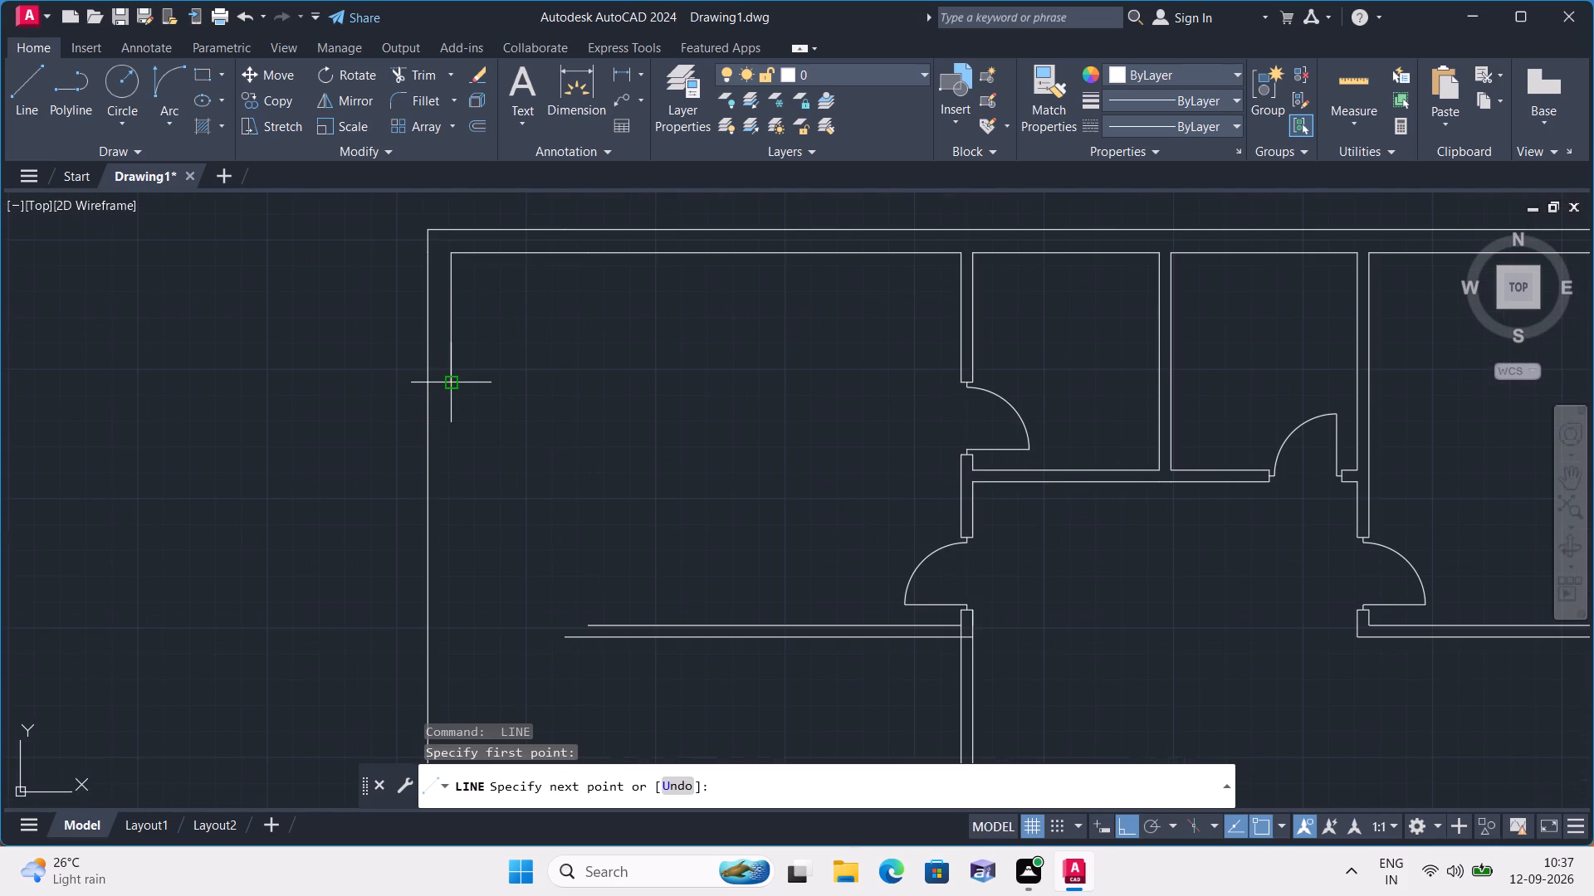
{"action": "middle_click_drag", "start_coordinate": [457, 411], "coordinate": [531, 0]}
{"action": "scroll", "coordinate": [531, 0], "scroll_direction": "down", "scroll_amount": 1}
{"action": "scroll", "coordinate": [547, 508], "scroll_direction": "down", "scroll_amount": 1}
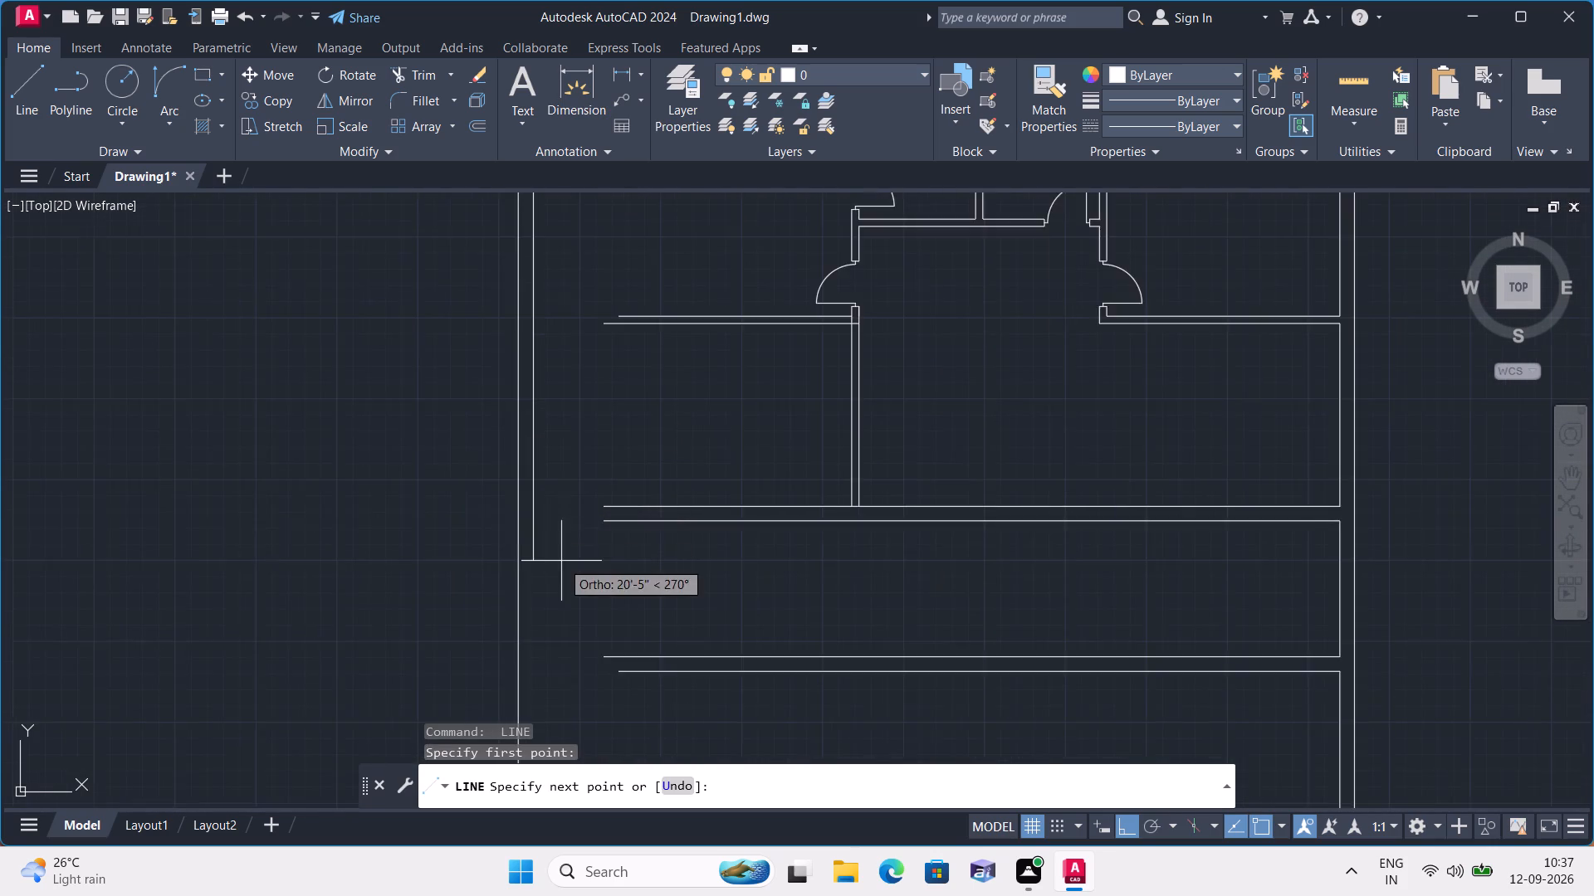
{"action": "scroll", "coordinate": [561, 561], "scroll_direction": "down", "scroll_amount": 1}
{"action": "middle_click", "coordinate": [586, 616]}
{"action": "middle_click_drag", "start_coordinate": [586, 605], "coordinate": [585, 494]}
{"action": "middle_click_drag", "start_coordinate": [578, 645], "coordinate": [578, 644]}
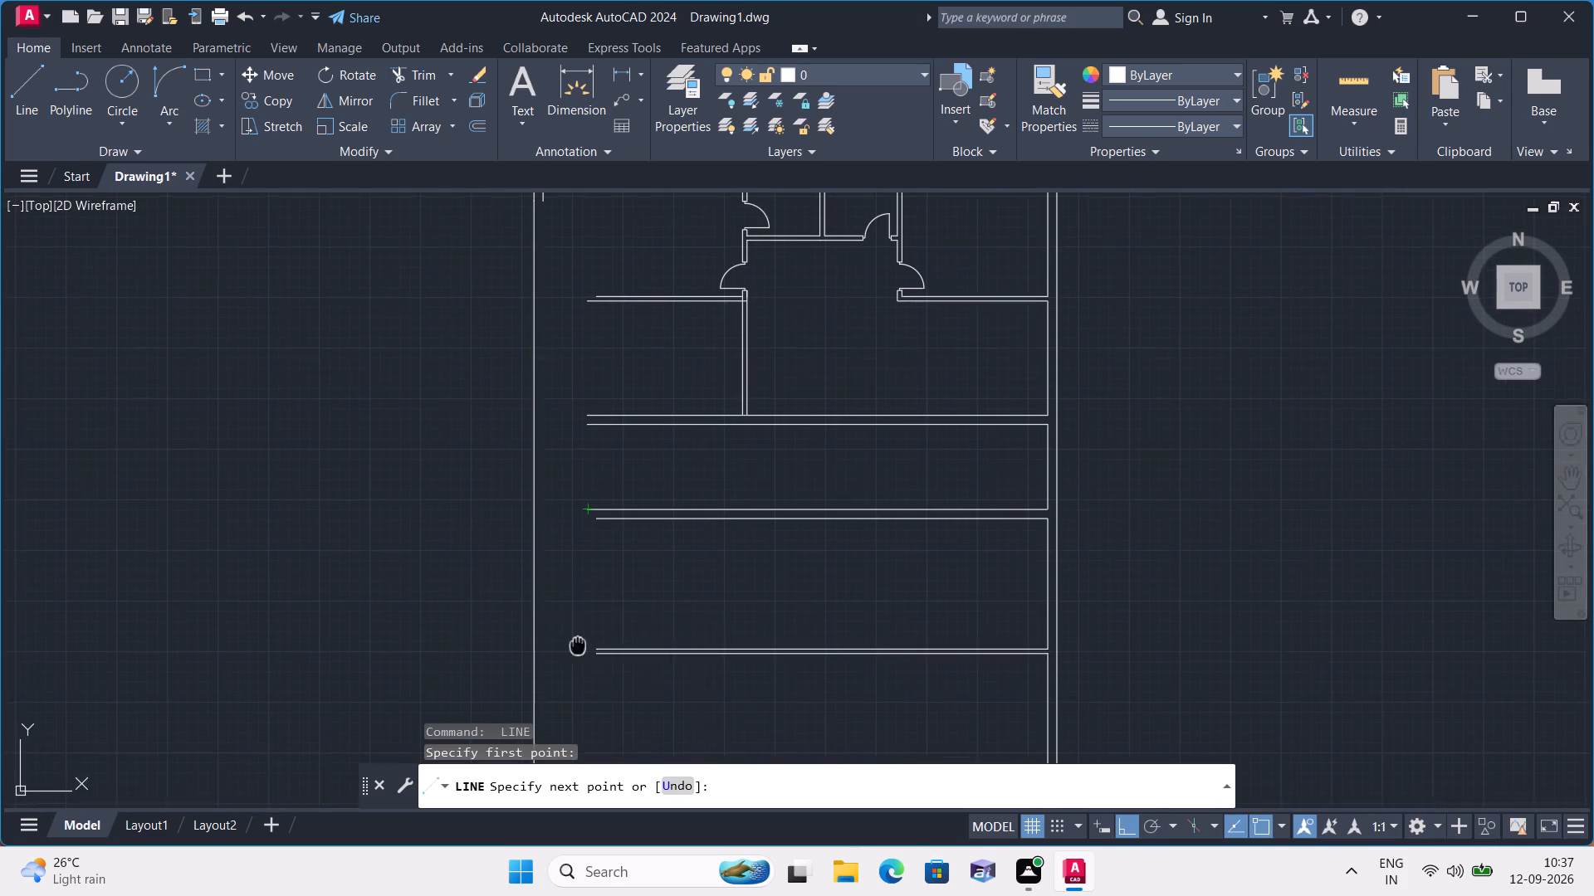
{"action": "middle_click_drag", "start_coordinate": [578, 644], "coordinate": [609, 439]}
{"action": "left_click", "coordinate": [597, 662]}
{"action": "key", "text": "space"}
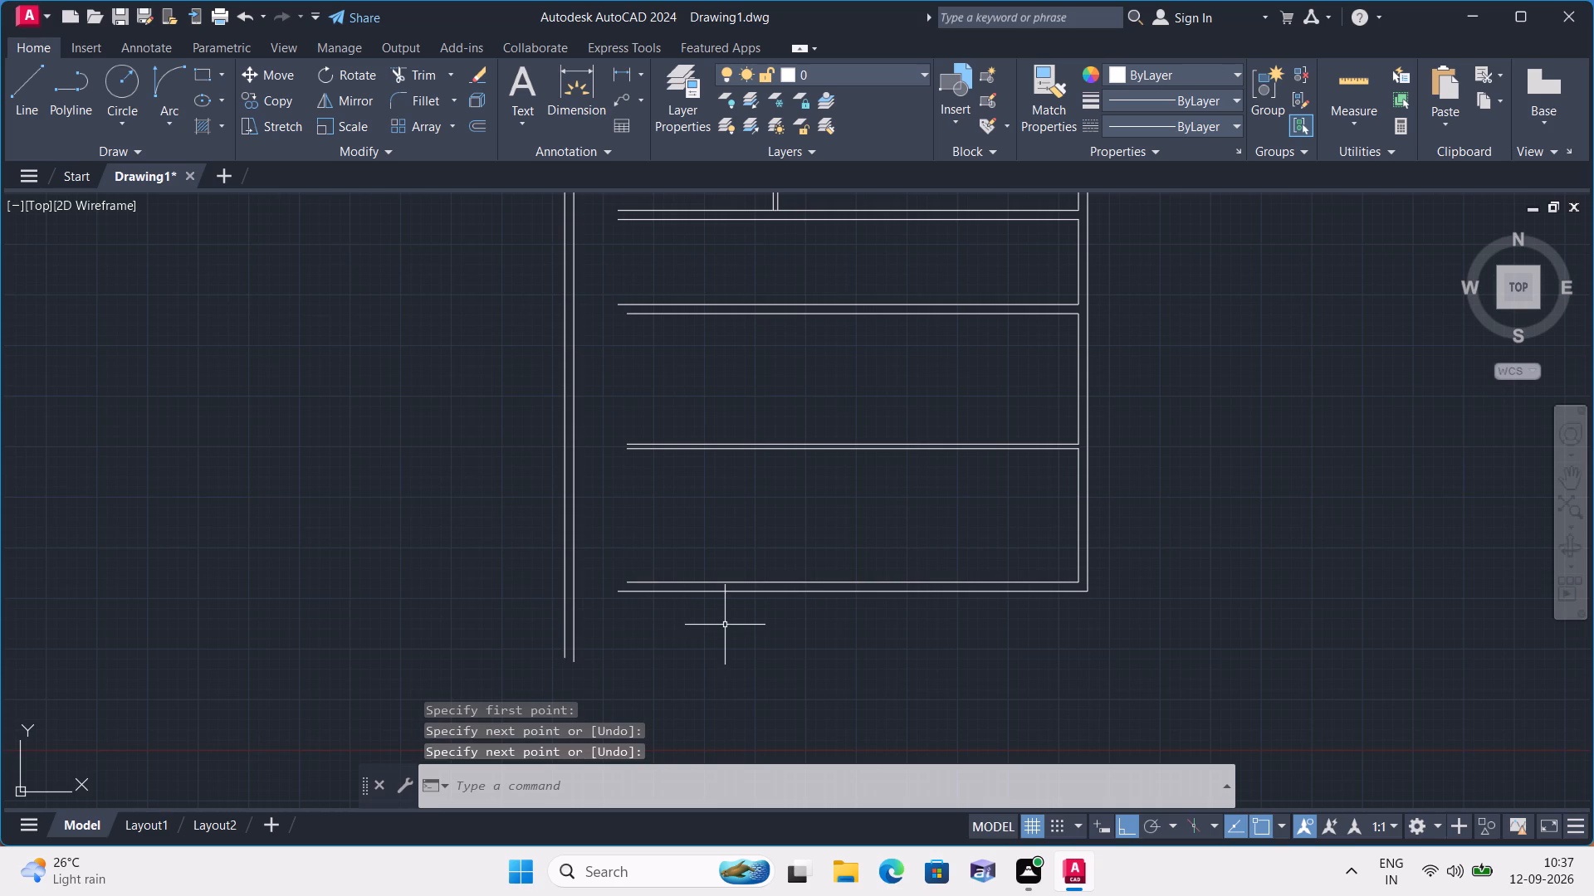
Extend both faces of the bottom exterior wall to the new left wall's outer face.
{"action": "type", "text": "exte"}
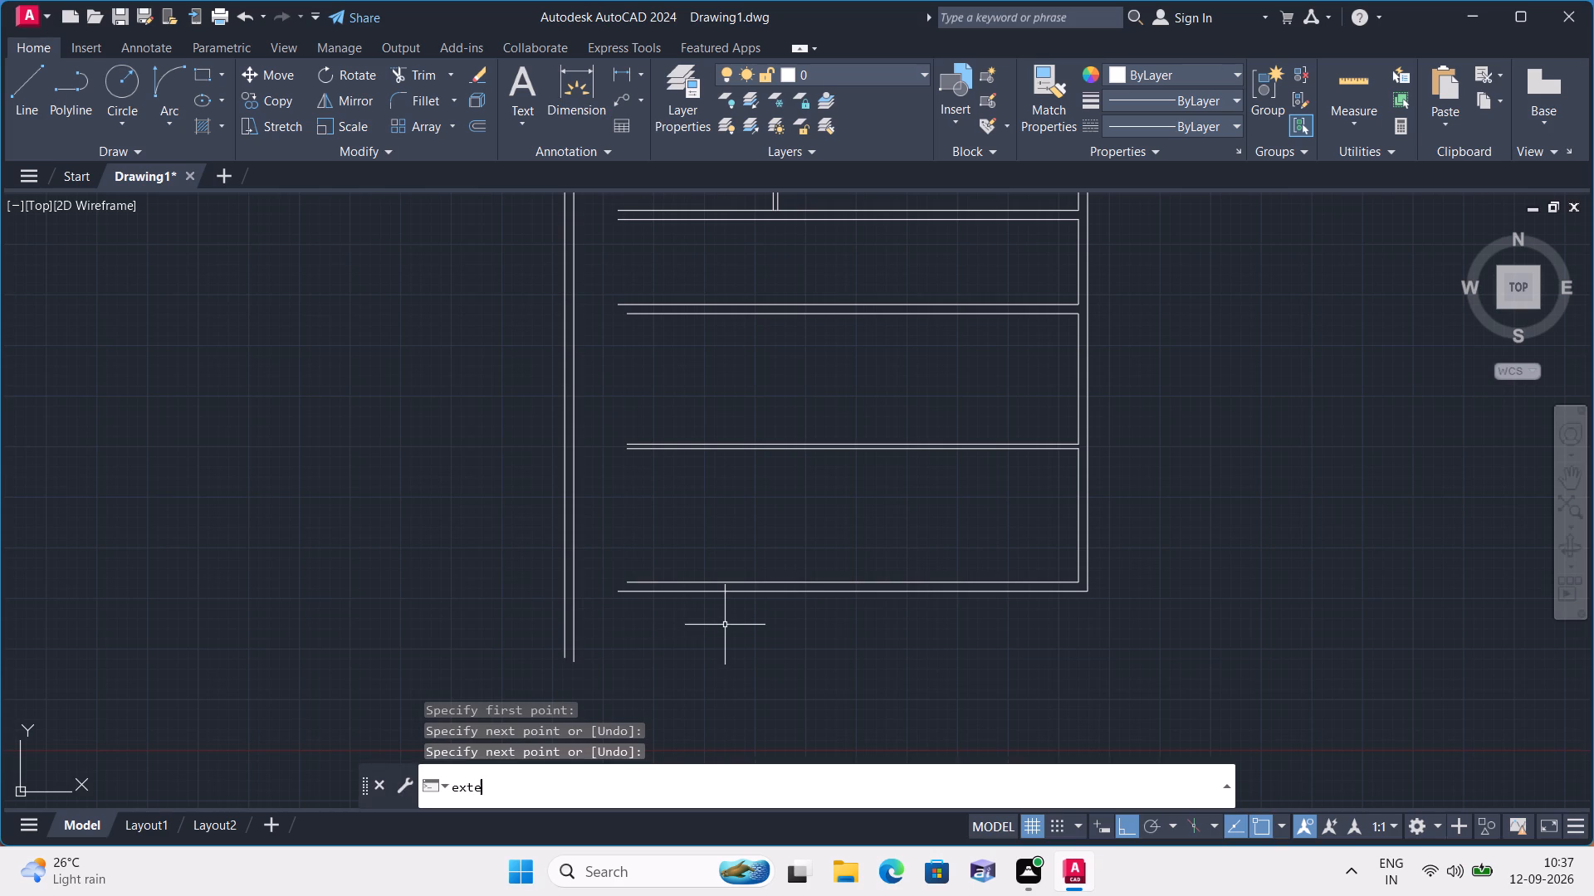
{"action": "key", "text": "n"}
{"action": "key", "text": "space"}
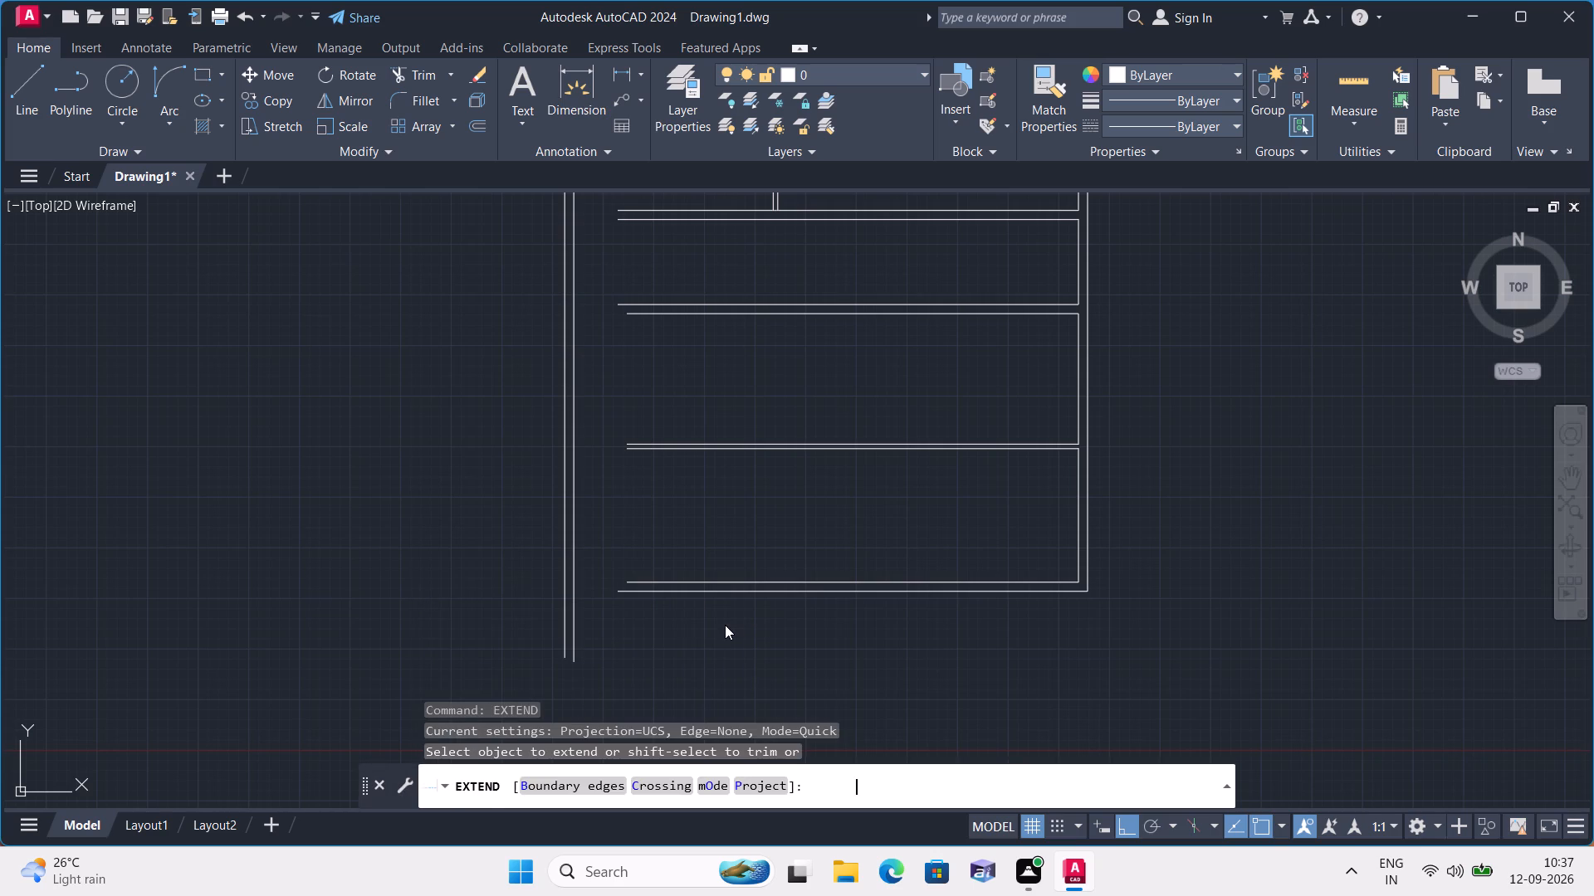
{"action": "left_click", "coordinate": [653, 583]}
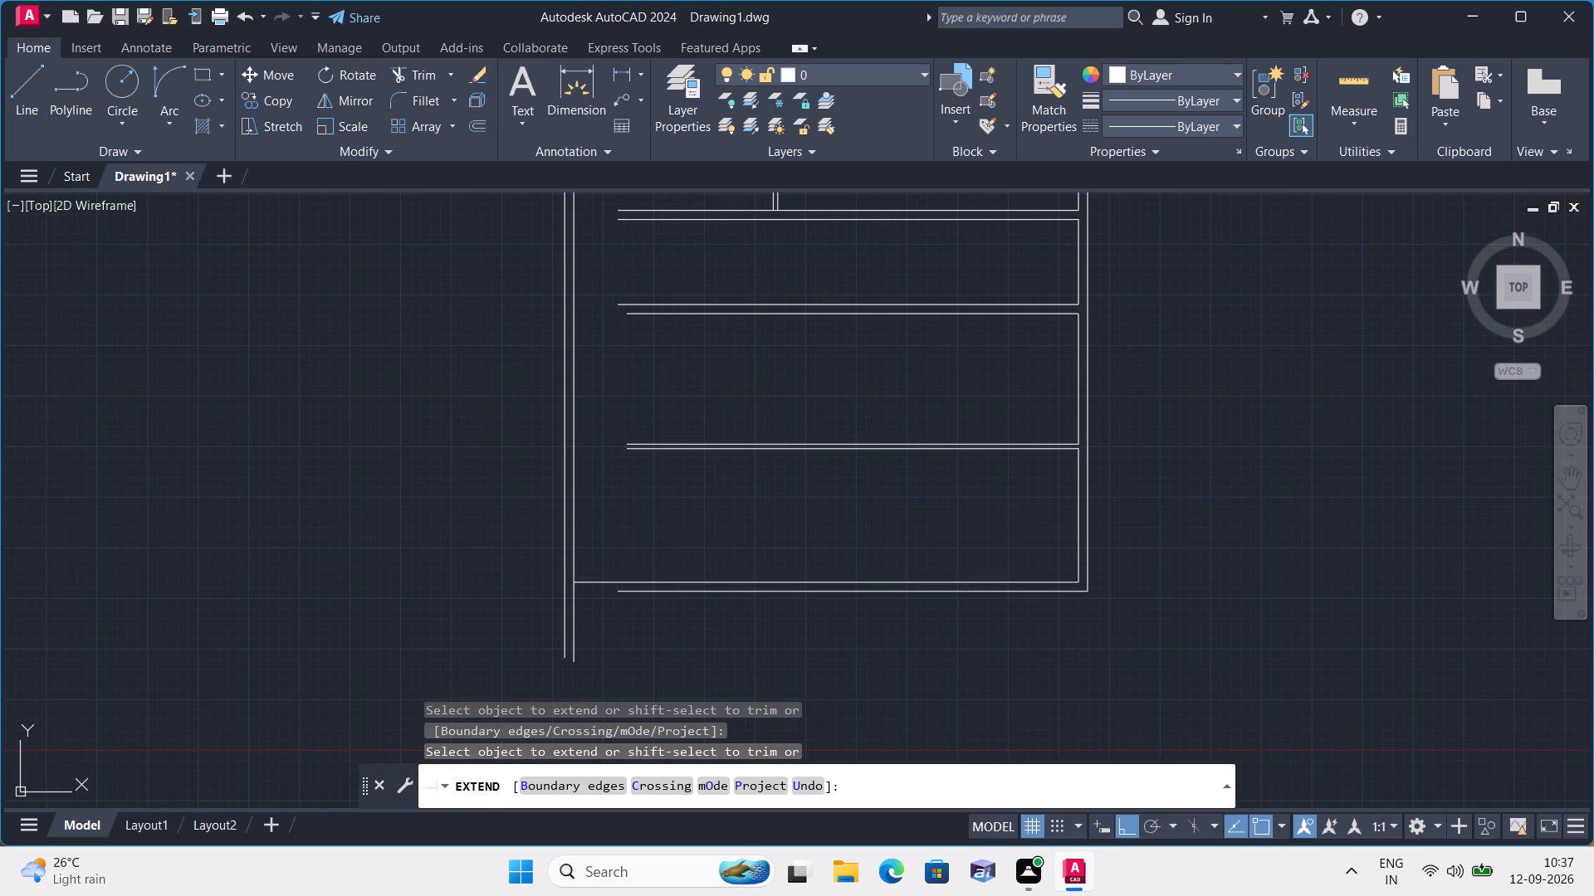
{"action": "left_click", "coordinate": [611, 593]}
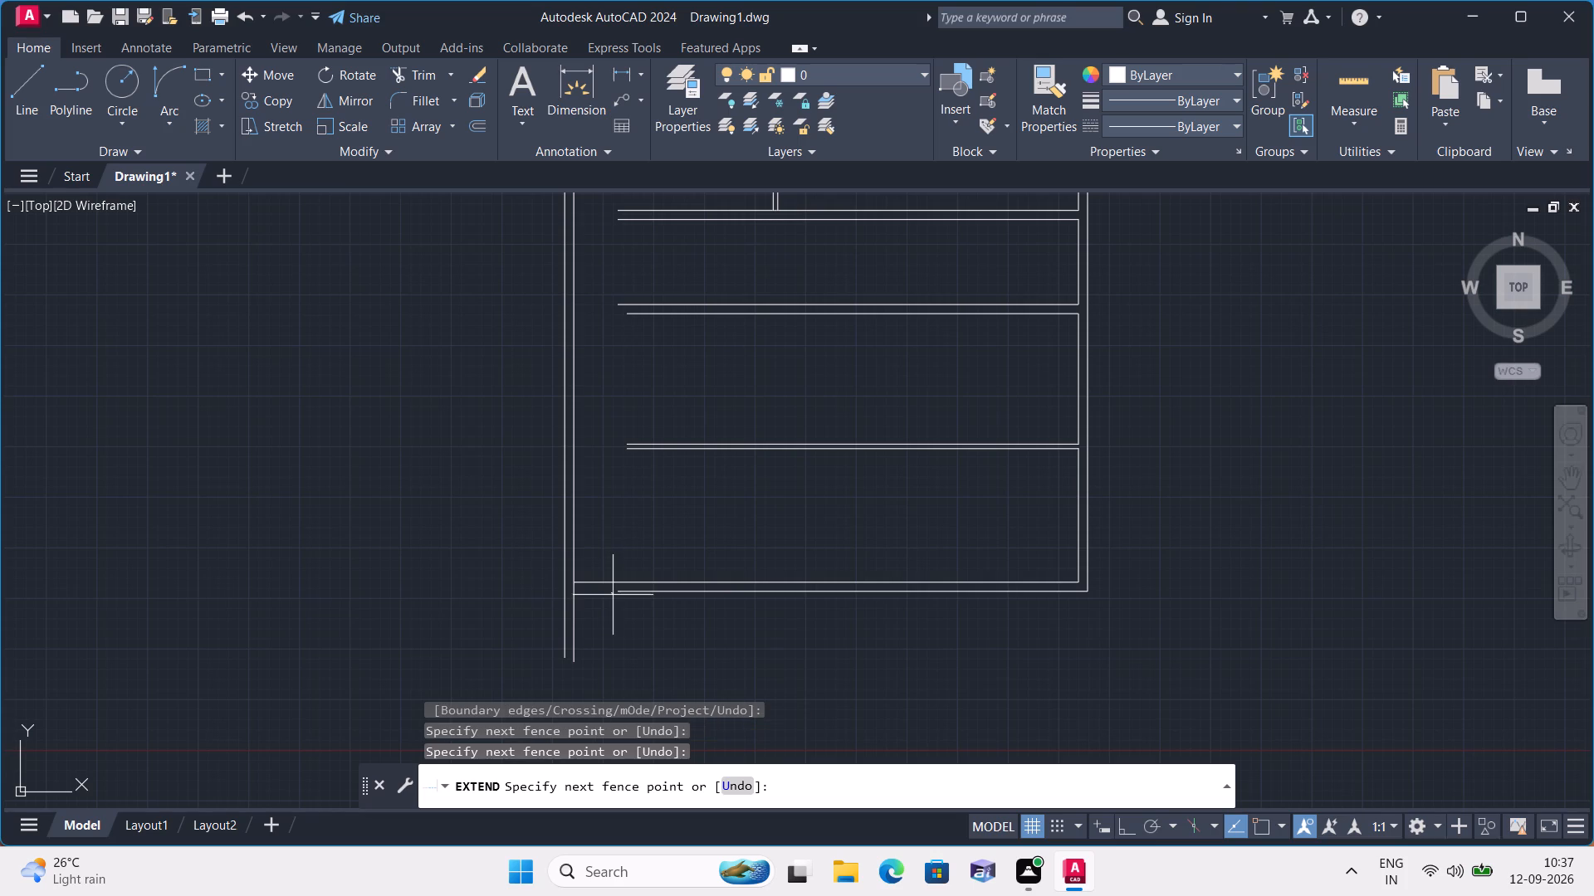
{"action": "left_click", "coordinate": [600, 604]}
{"action": "left_click", "coordinate": [582, 582]}
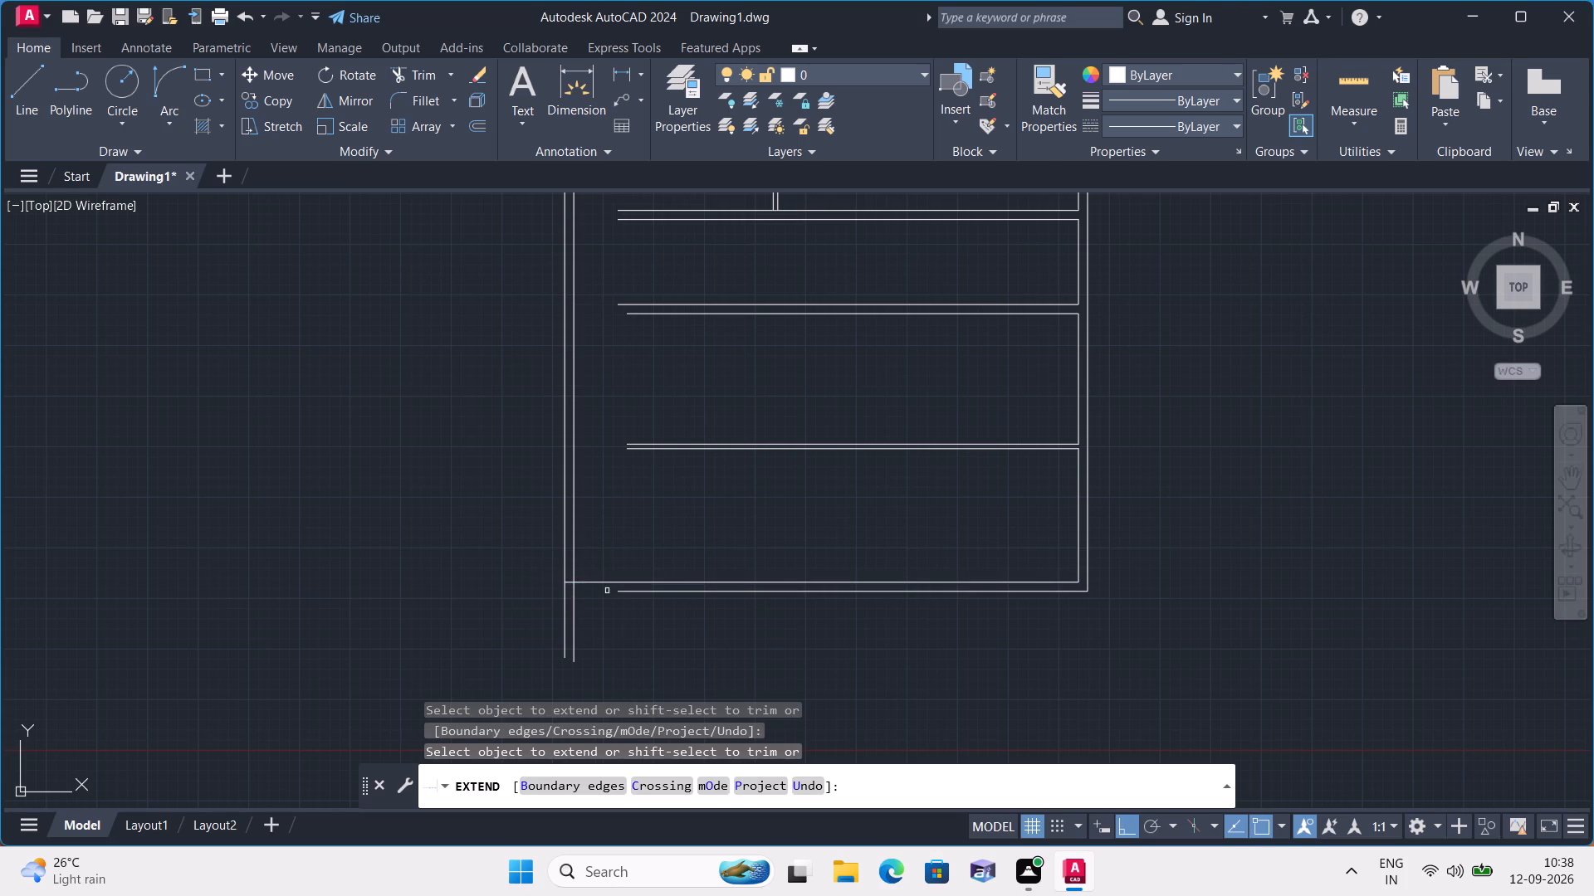
{"action": "left_click", "coordinate": [621, 591]}
{"action": "left_click", "coordinate": [589, 591]}
Extend both faces of the four horizontal interior walls to the new left wall's inner face.
{"action": "left_click", "coordinate": [633, 447]}
{"action": "left_click", "coordinate": [633, 441]}
{"action": "left_click", "coordinate": [628, 316]}
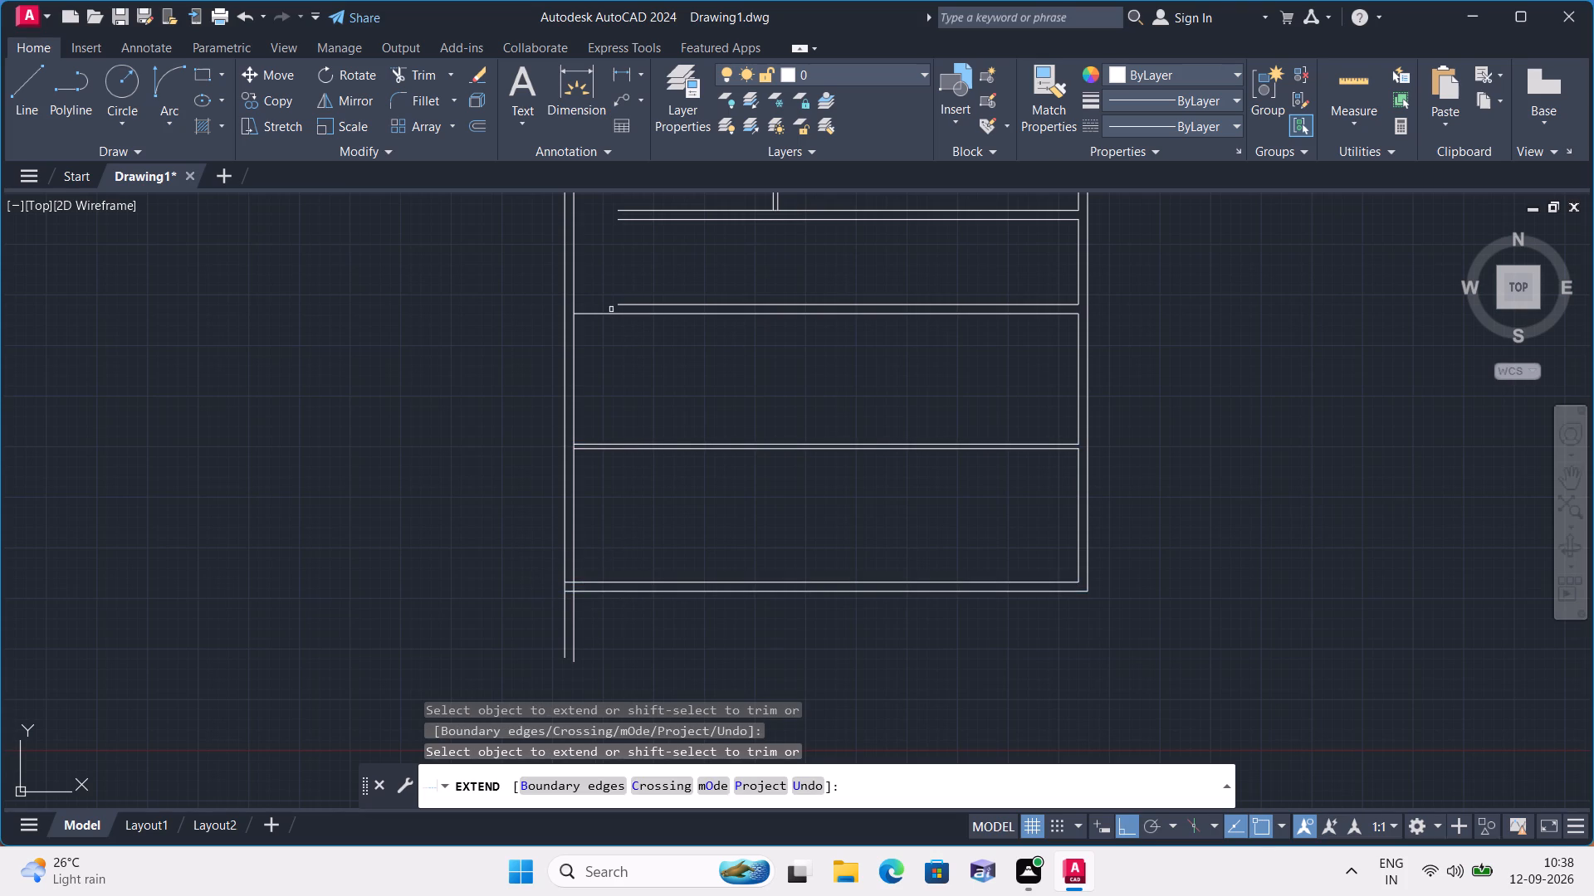
{"action": "left_click", "coordinate": [619, 303]}
{"action": "middle_click_drag", "start_coordinate": [617, 281], "coordinate": [682, 485]}
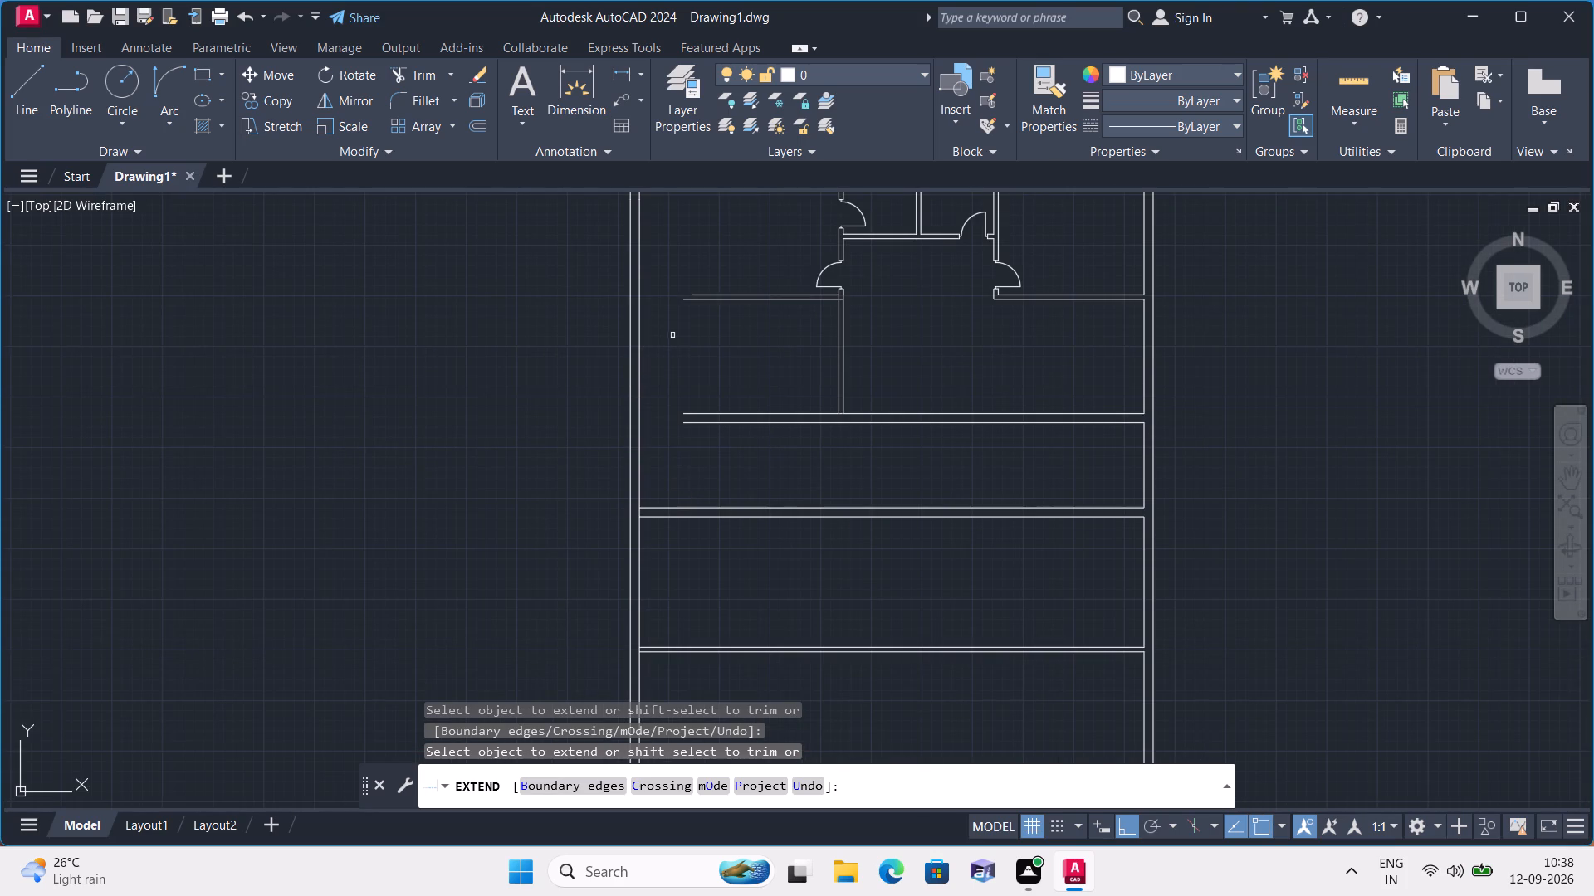
{"action": "left_click", "coordinate": [682, 300]}
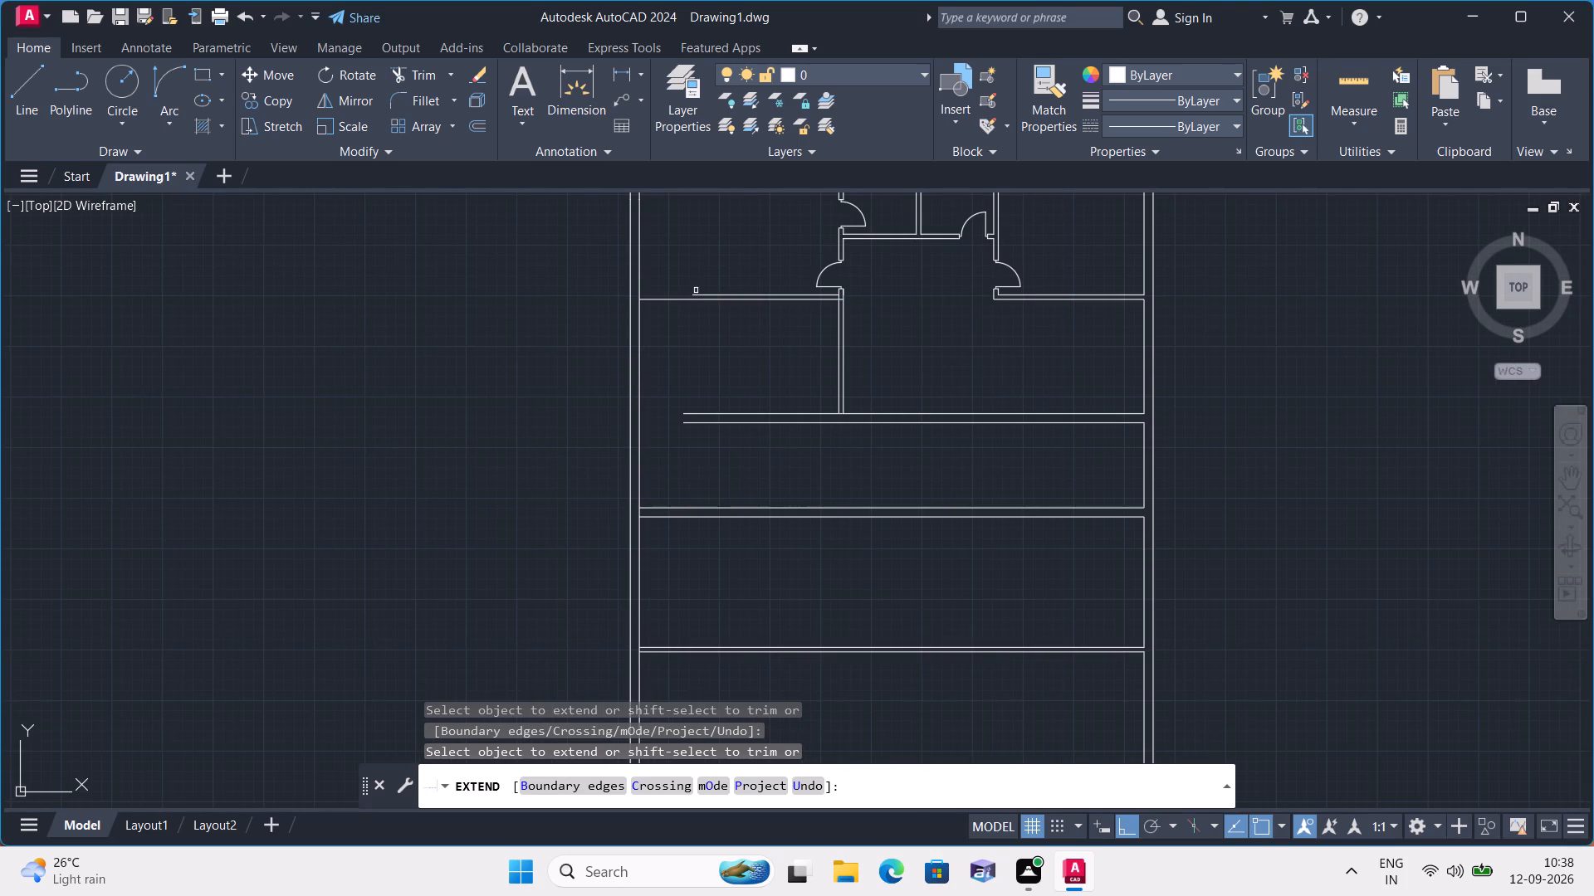
{"action": "left_click", "coordinate": [697, 292]}
{"action": "left_click", "coordinate": [687, 411]}
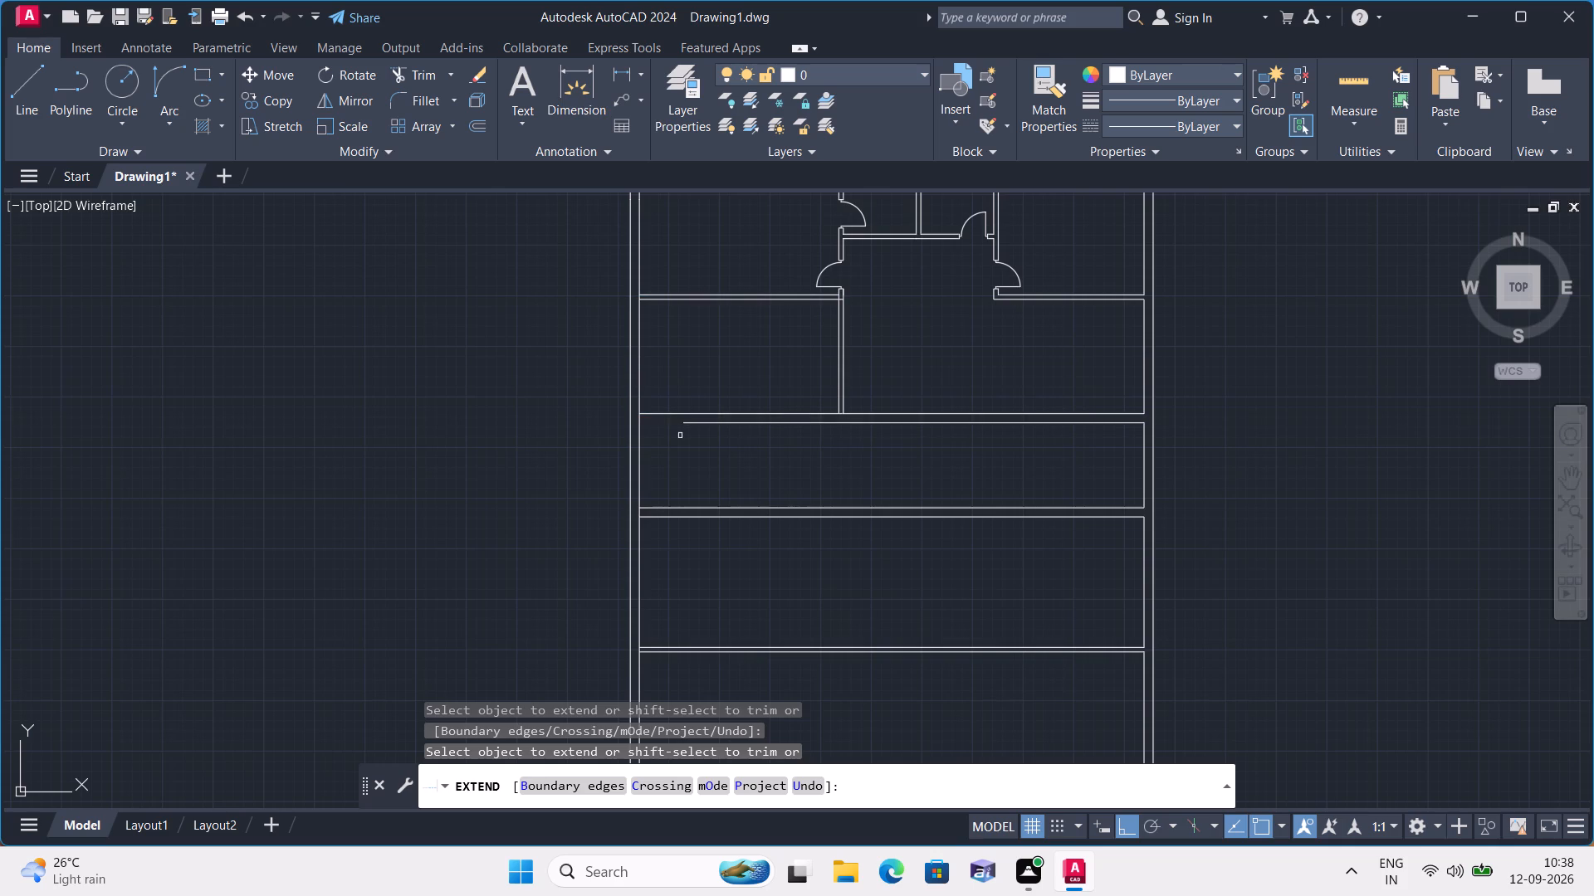
{"action": "left_click", "coordinate": [686, 426]}
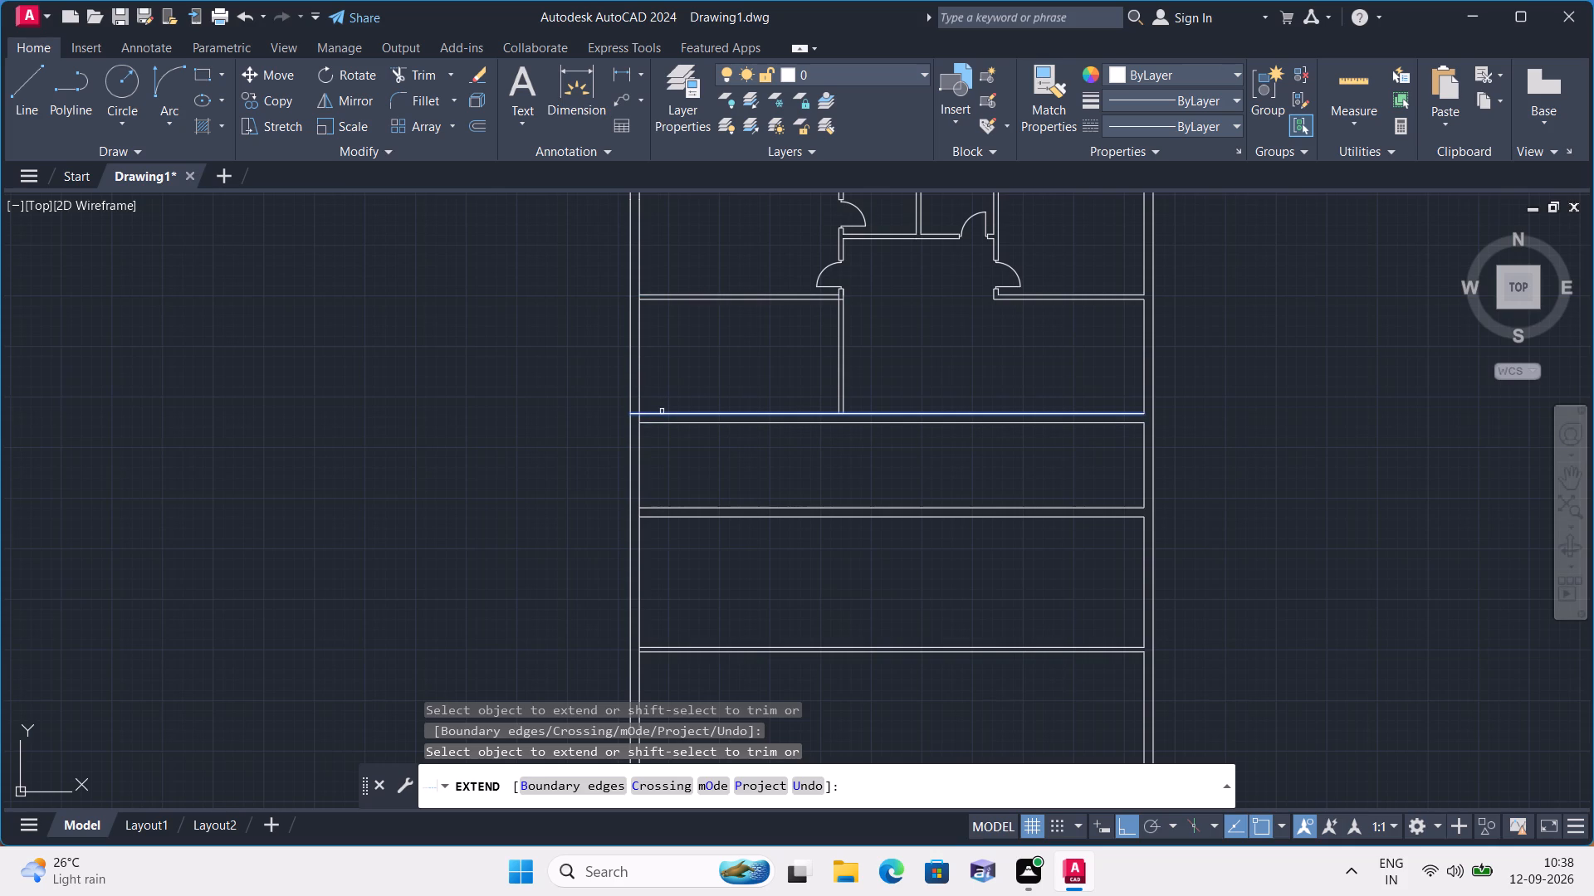
Extend both faces of the two middle 9" cross walls through to the left wall's outer face.
{"action": "left_click", "coordinate": [662, 411]}
{"action": "left_click", "coordinate": [648, 422]}
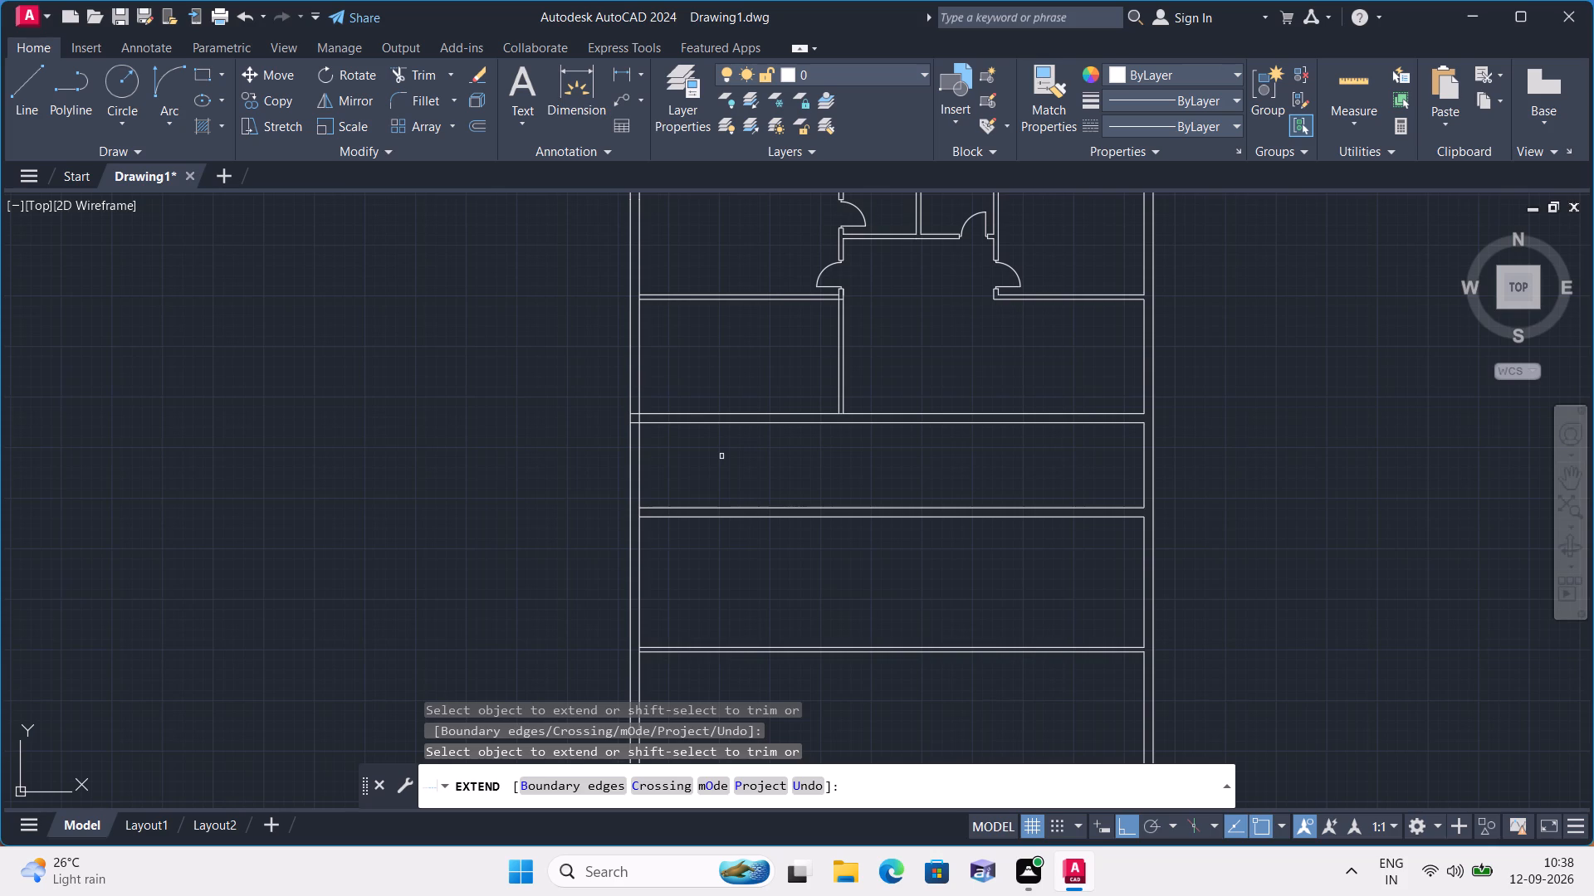
{"action": "left_click", "coordinate": [643, 507]}
{"action": "left_click", "coordinate": [645, 519]}
{"action": "key", "text": "space"}
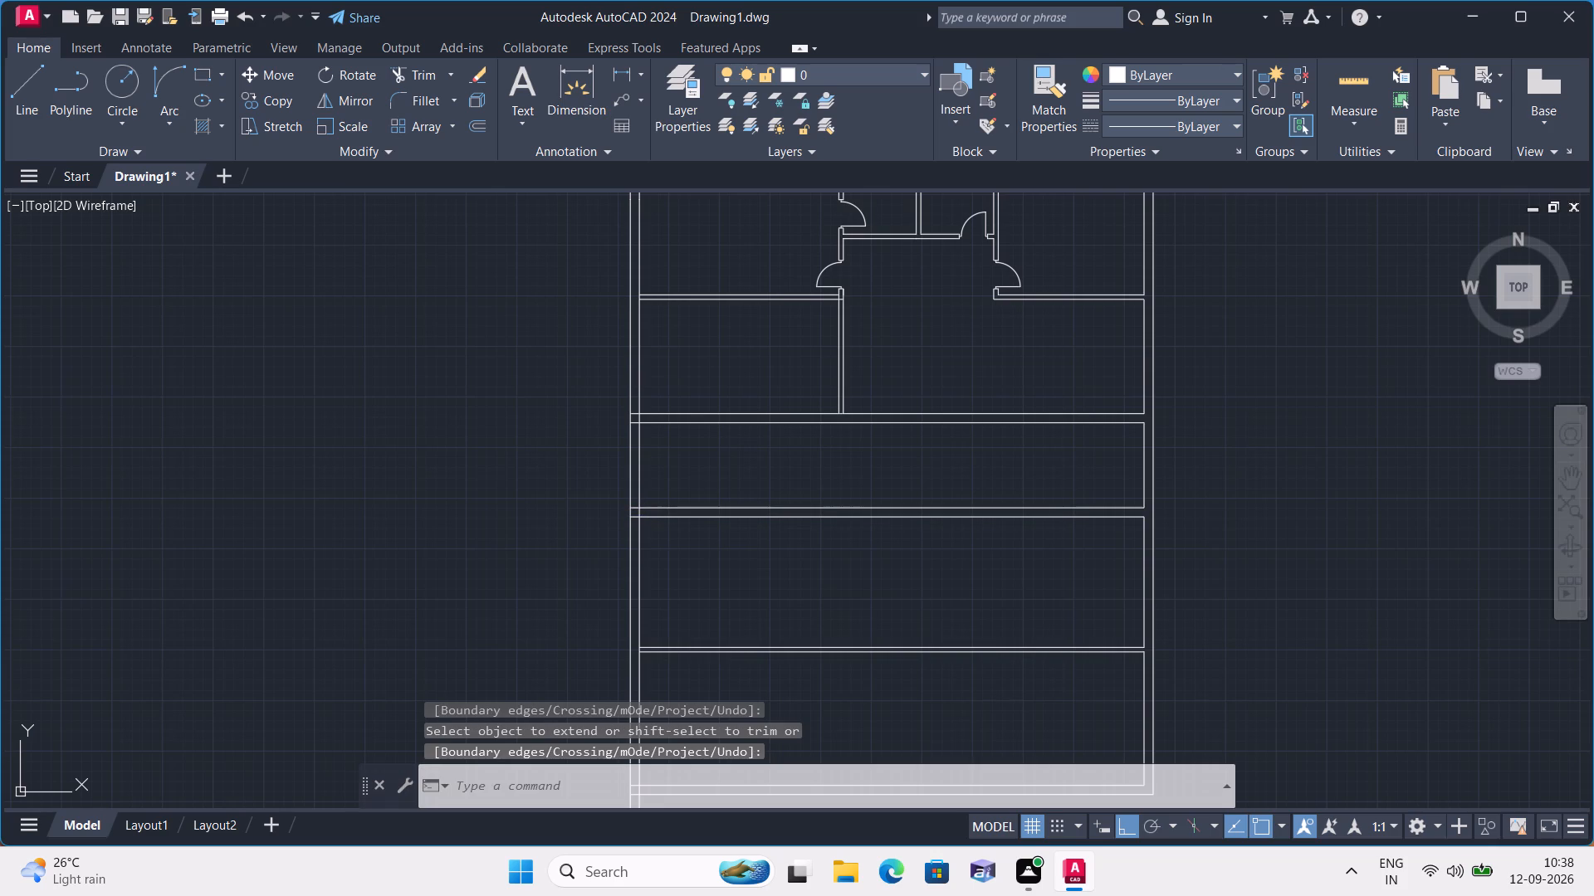
Offset the left face of the left partition's lower segment 13'9" toward the left exterior wall.
{"action": "type", "text": "offset"}
{"action": "key", "text": "space"}
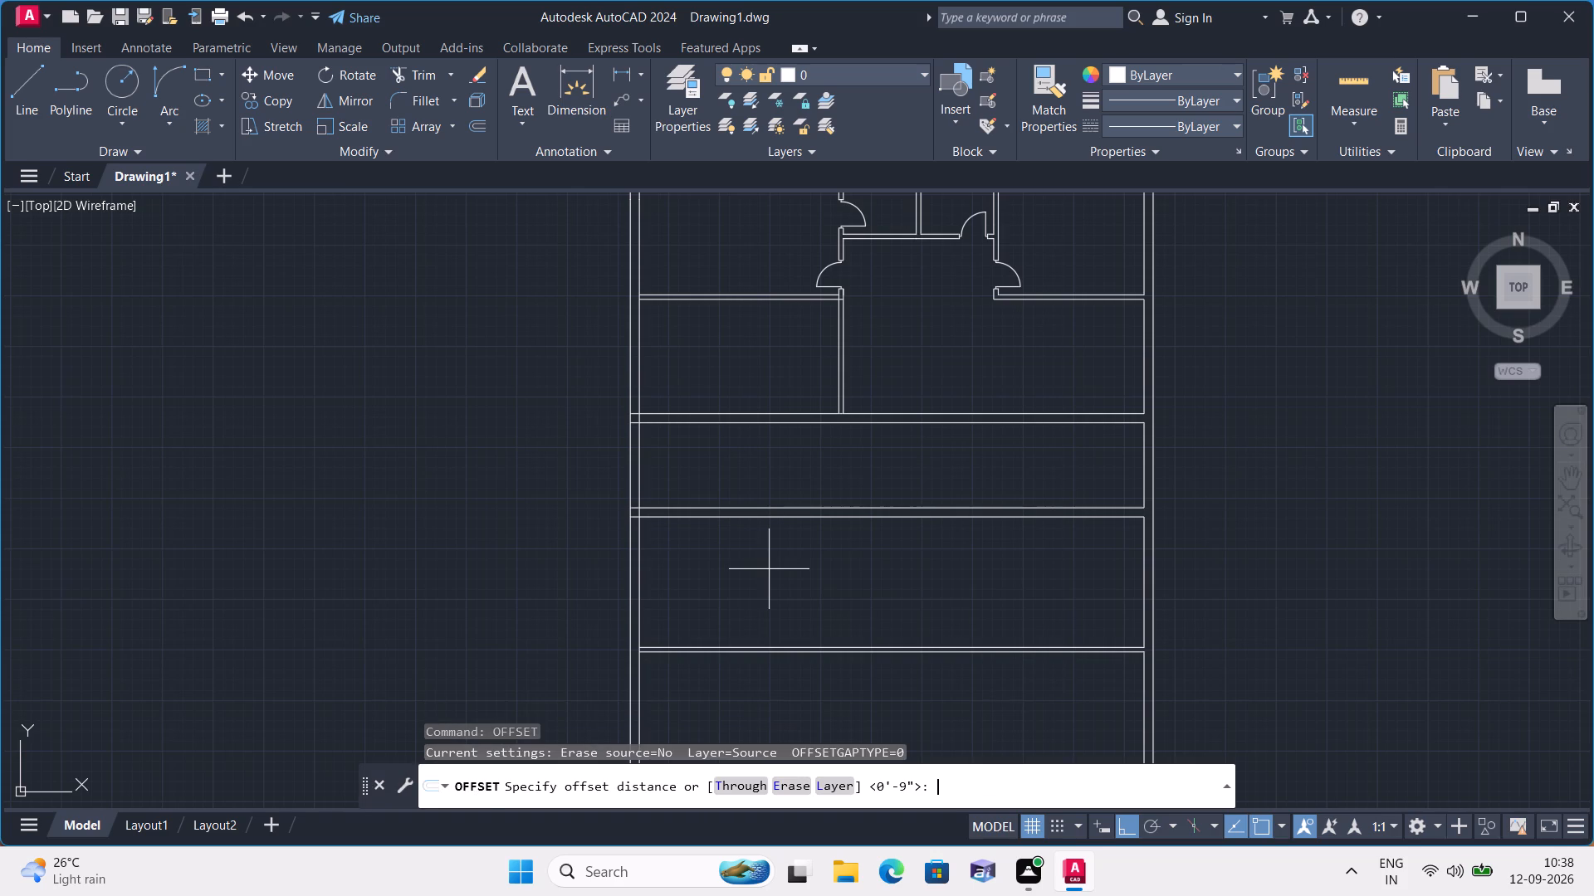
{"action": "type", "text": "13'9\""}
{"action": "key", "text": "space"}
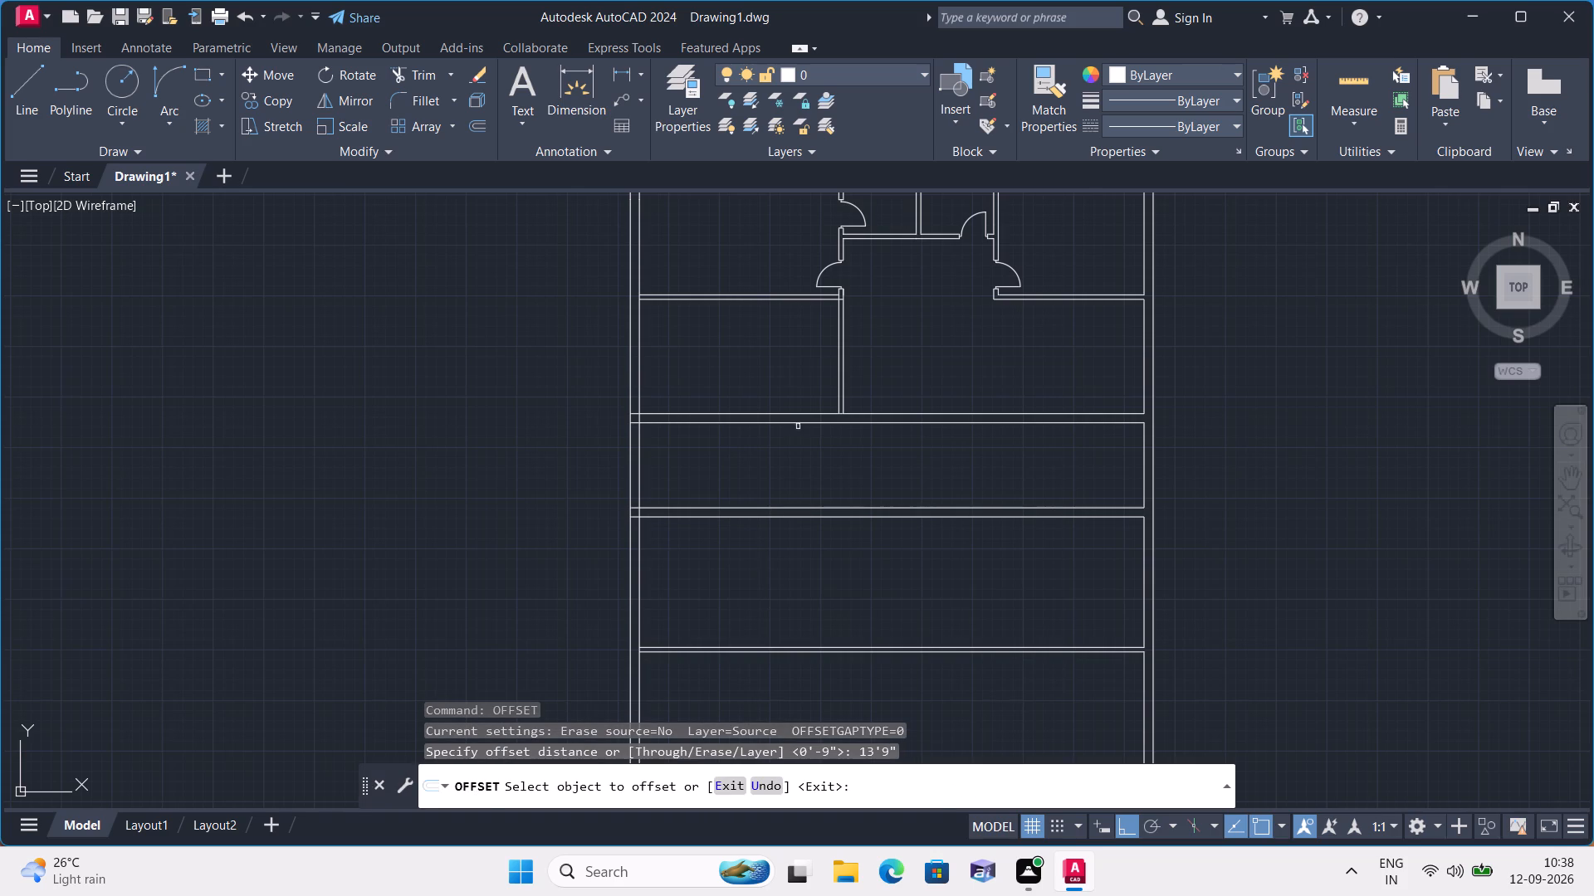
{"action": "scroll", "coordinate": [832, 326], "scroll_direction": "up", "scroll_amount": 1}
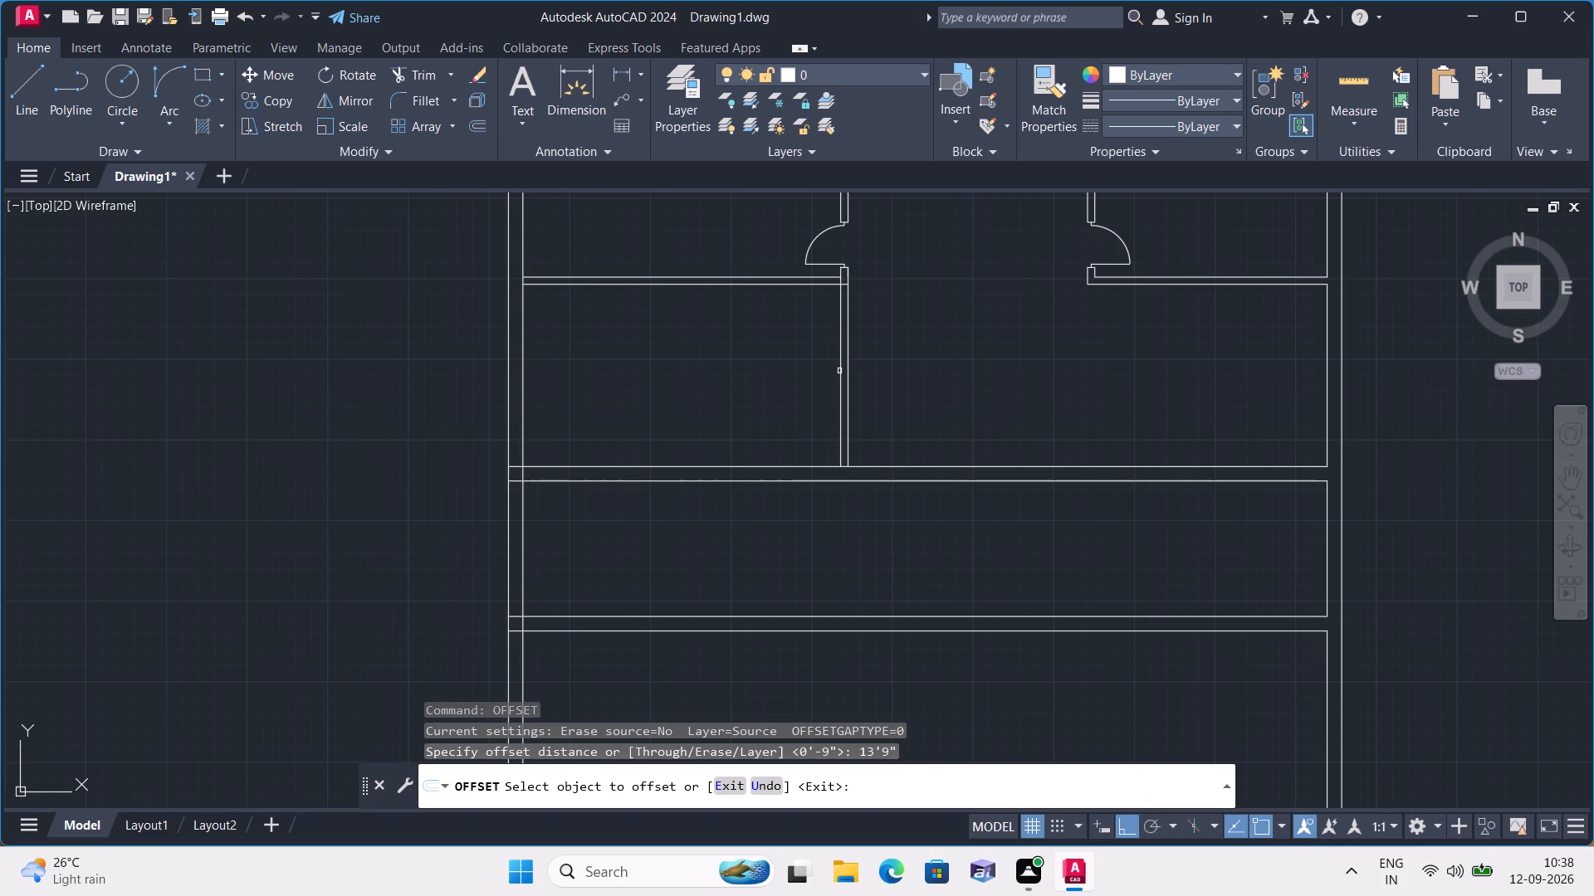
{"action": "left_click", "coordinate": [842, 374]}
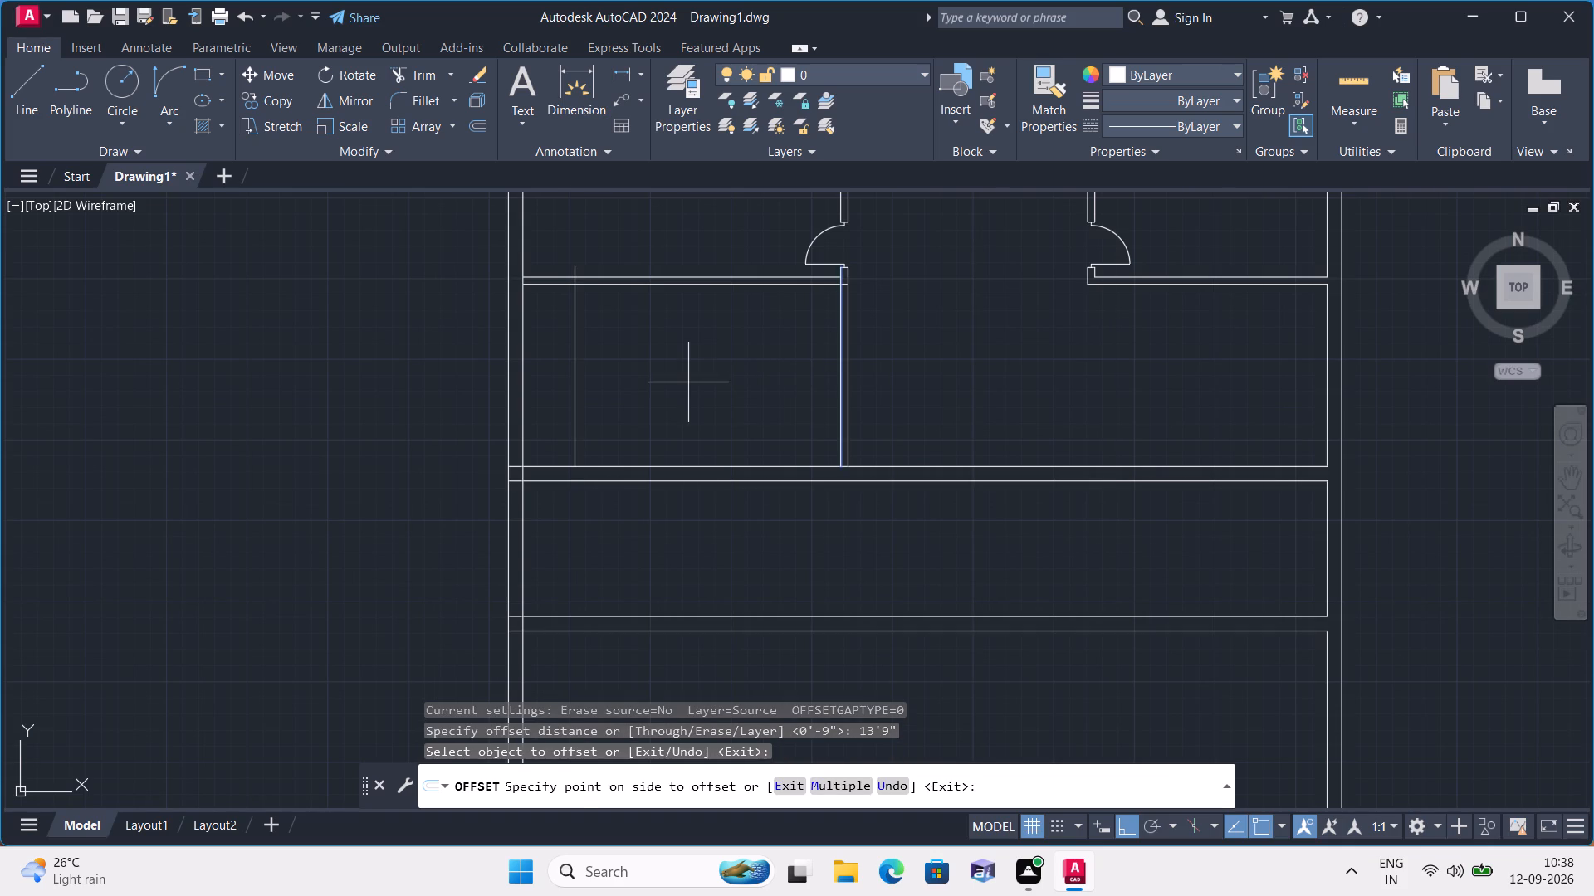
{"action": "left_click", "coordinate": [677, 387]}
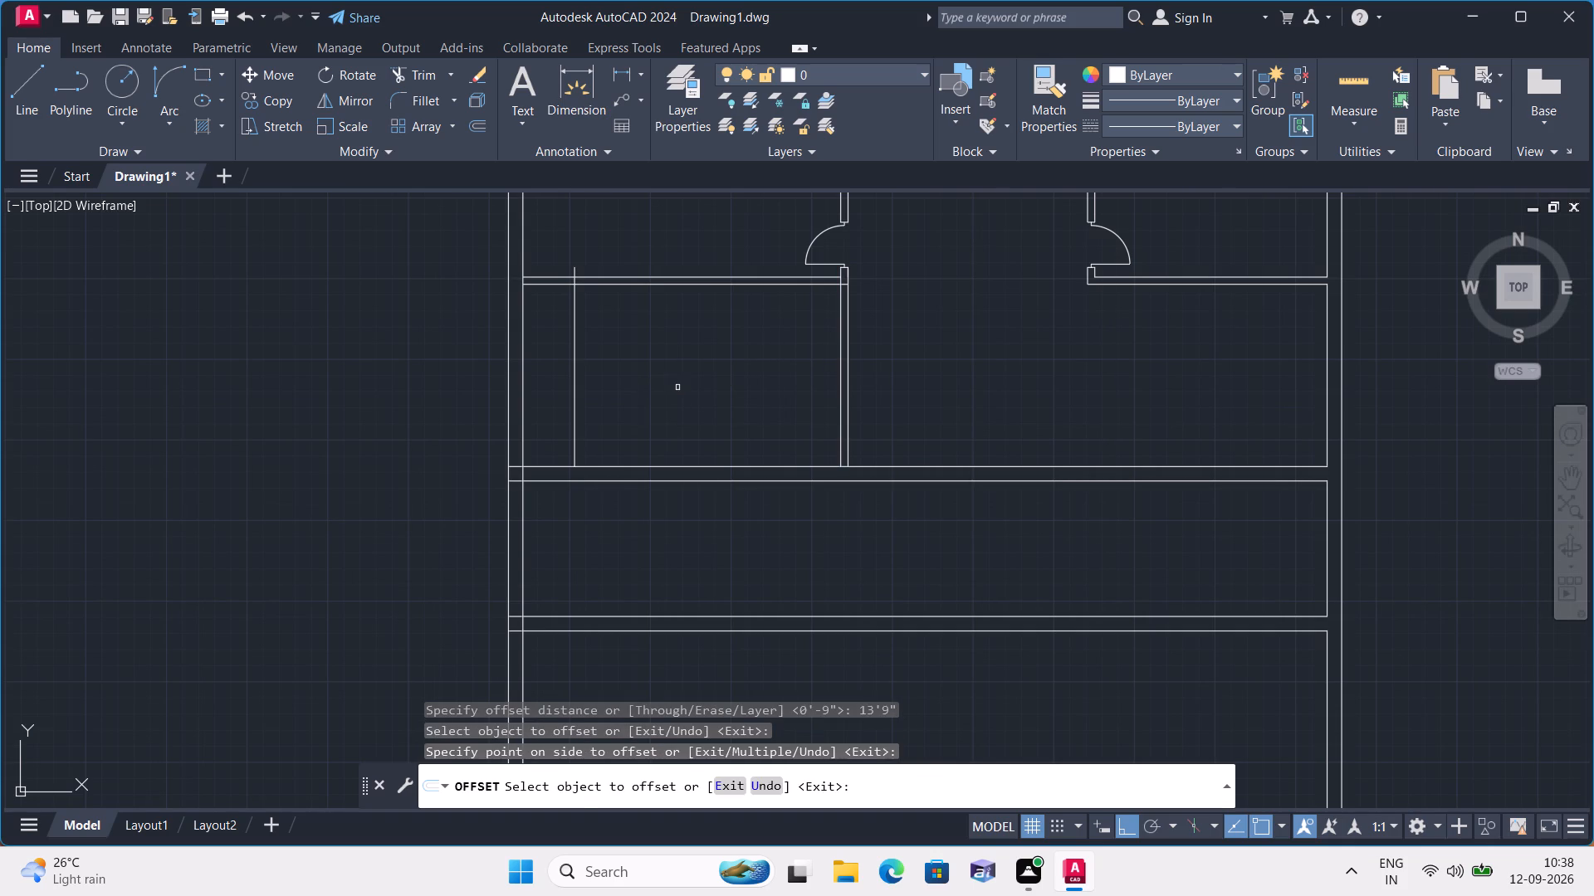
{"action": "key", "text": "space"}
Offset the new vertical line 4.5" toward the left exterior wall to form the partition's second face.
{"action": "key", "text": "space"}
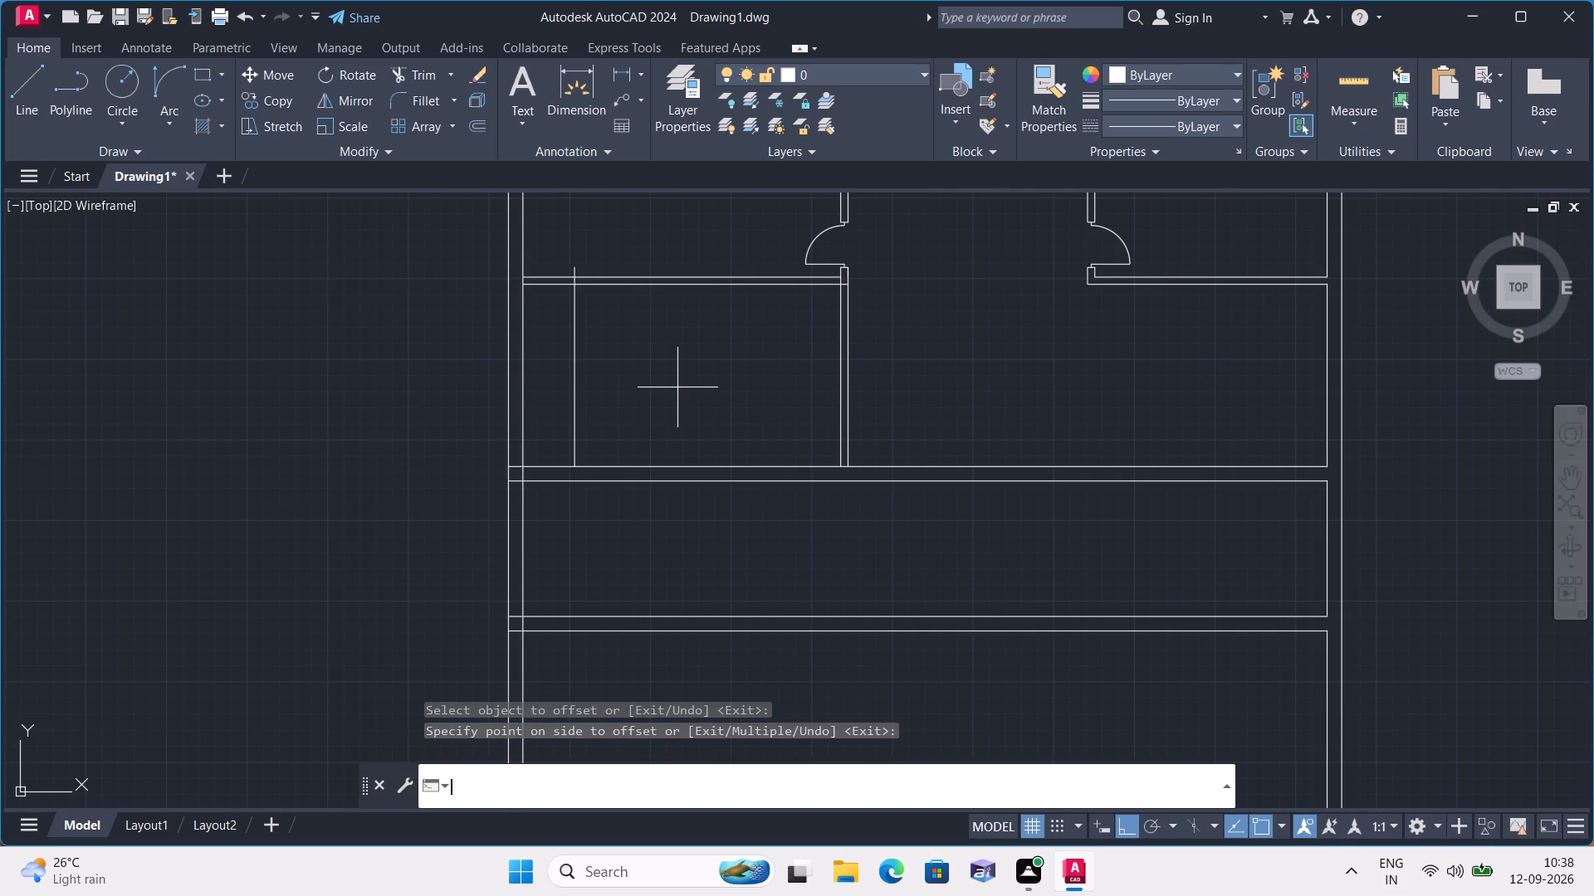
{"action": "type", "text": "4.5\""}
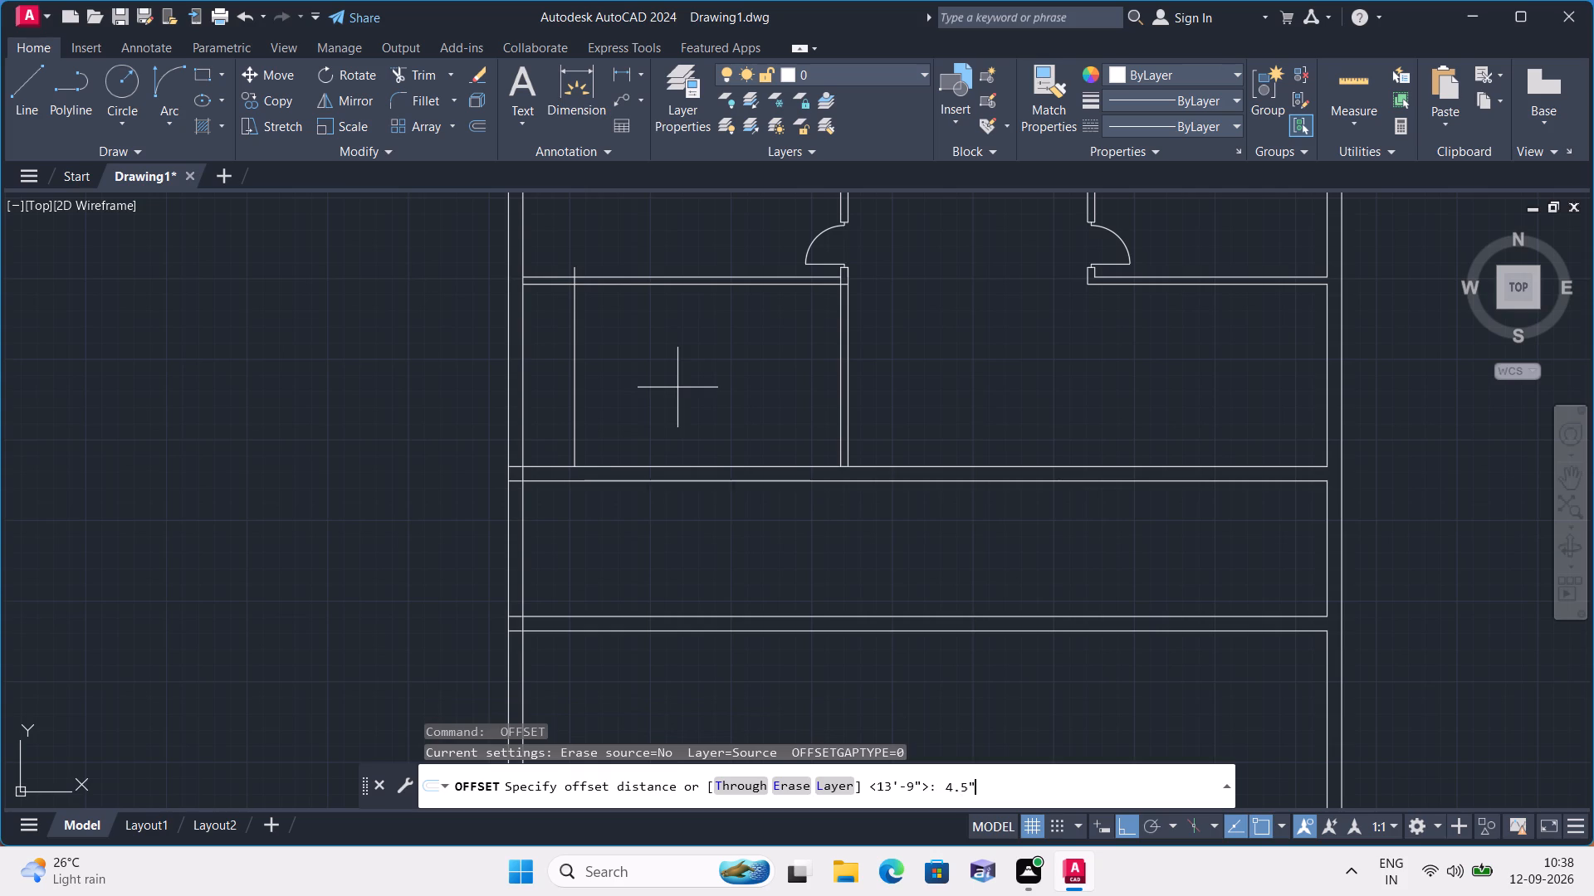
{"action": "key", "text": "space"}
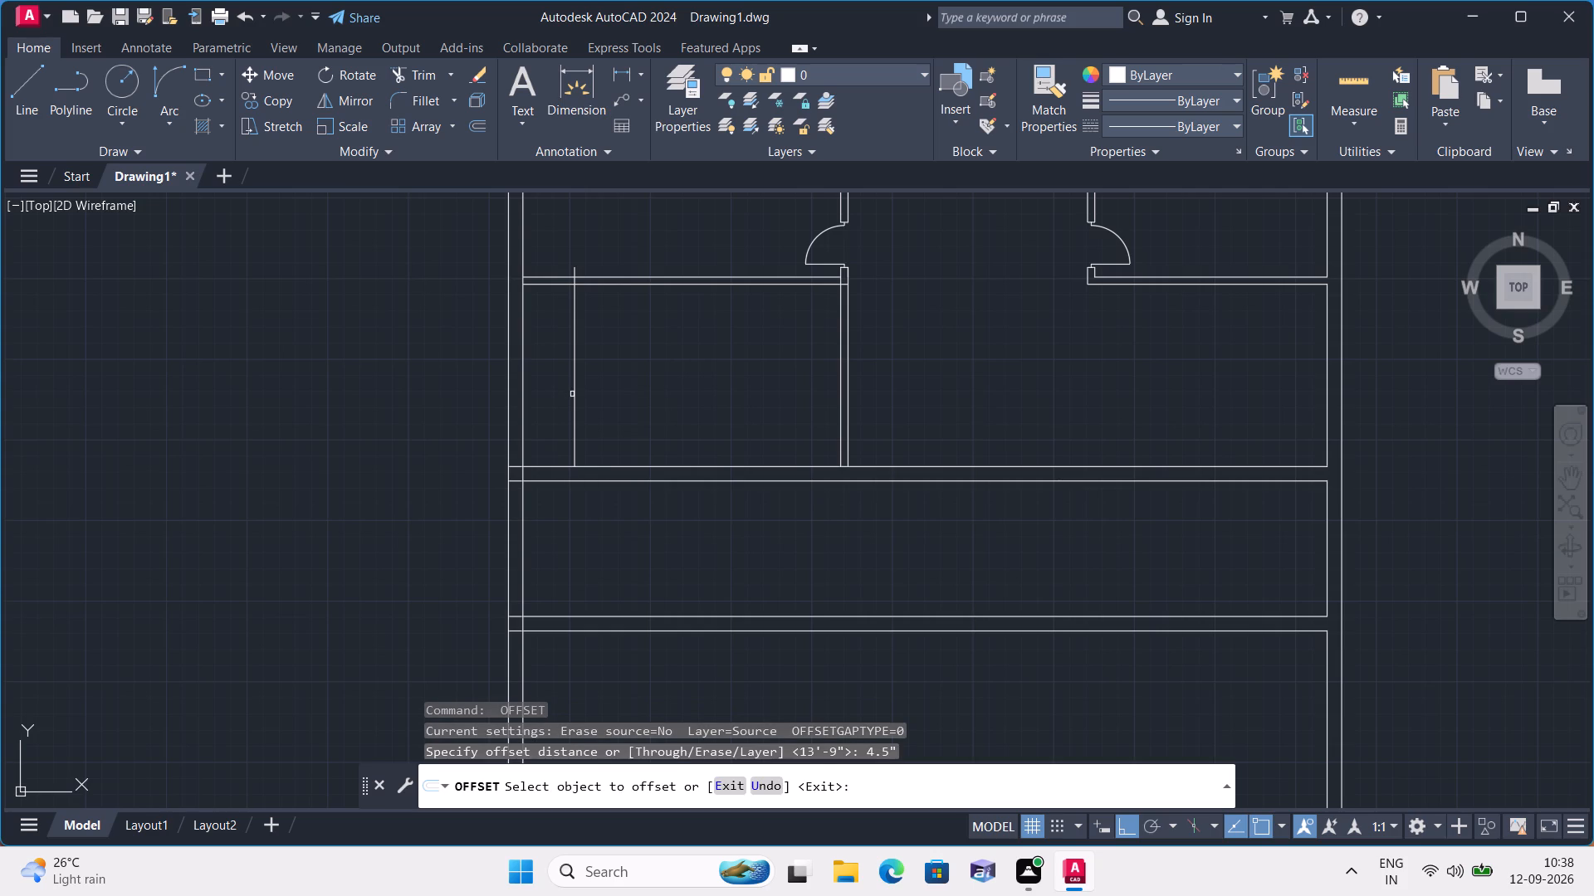
{"action": "left_click", "coordinate": [574, 397]}
{"action": "left_click", "coordinate": [550, 407]}
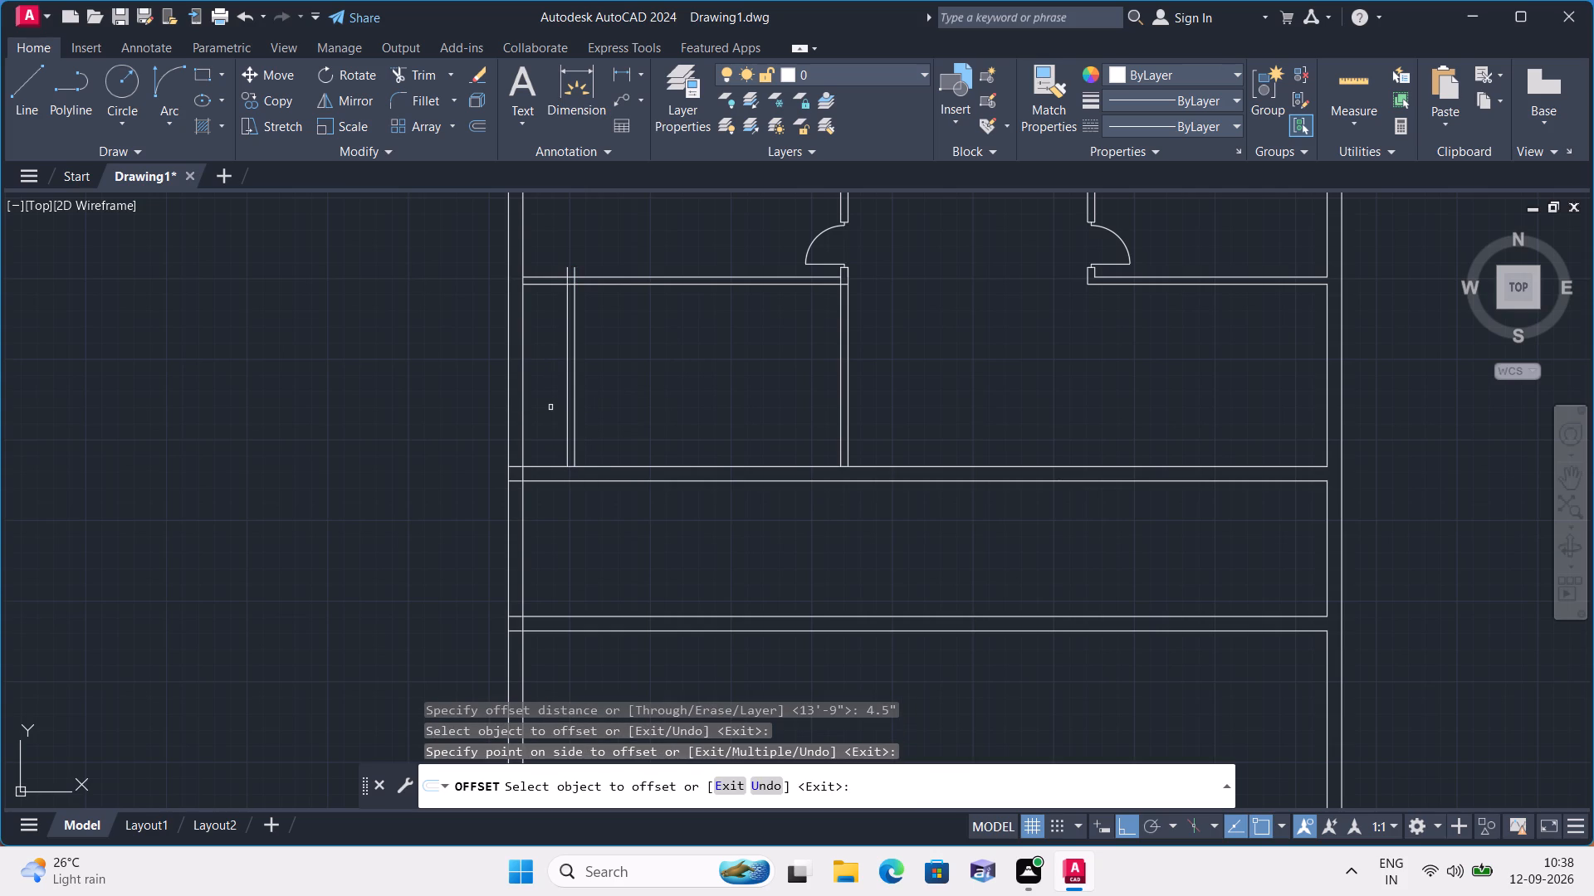
{"action": "key", "text": "space"}
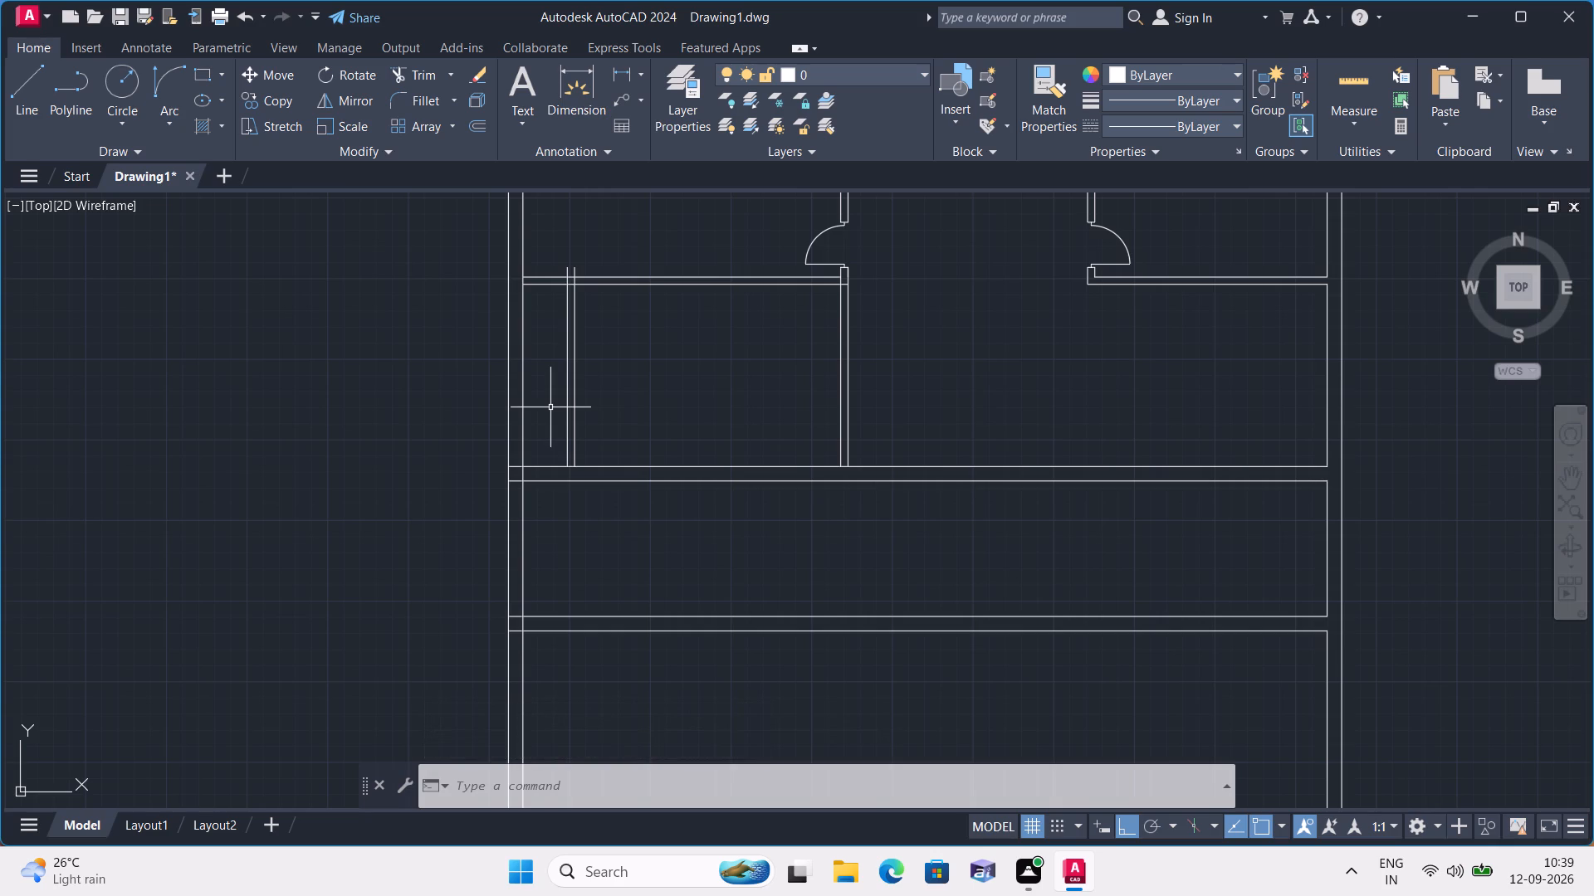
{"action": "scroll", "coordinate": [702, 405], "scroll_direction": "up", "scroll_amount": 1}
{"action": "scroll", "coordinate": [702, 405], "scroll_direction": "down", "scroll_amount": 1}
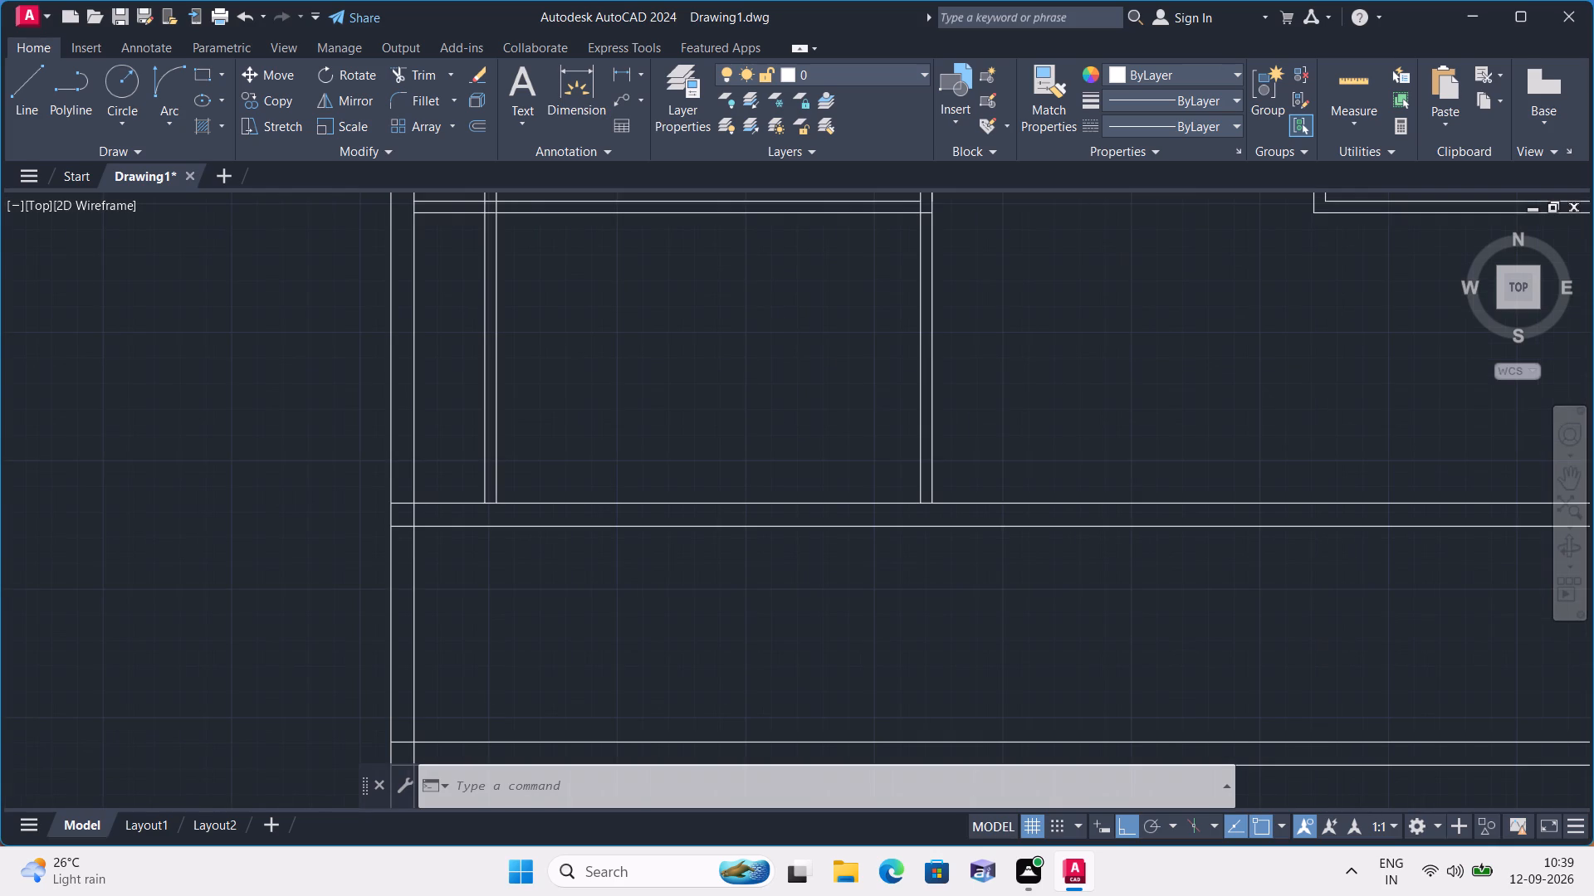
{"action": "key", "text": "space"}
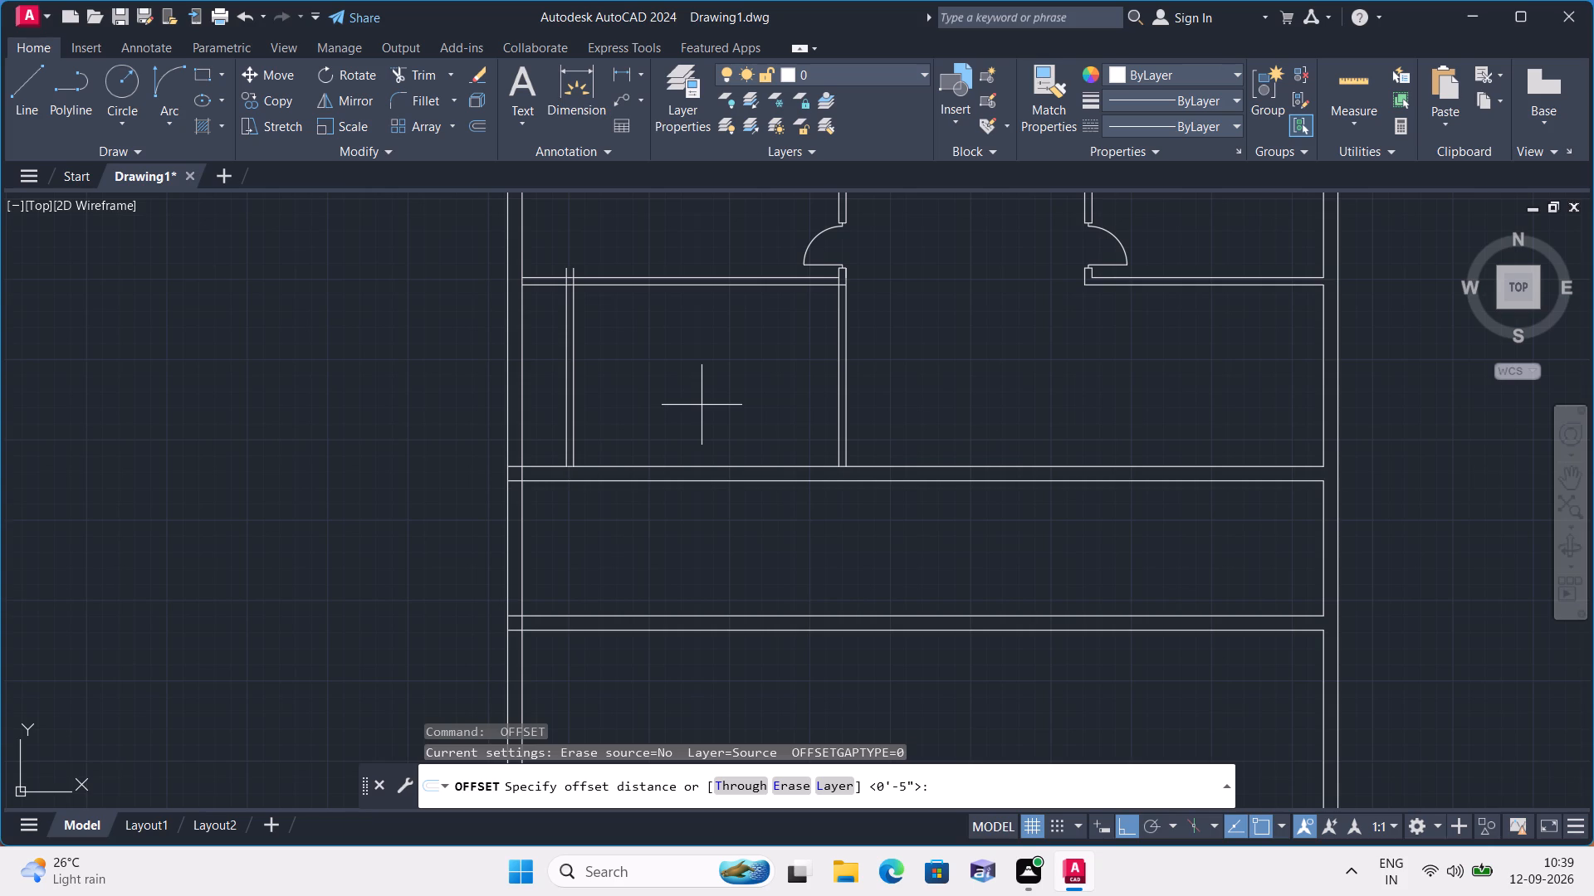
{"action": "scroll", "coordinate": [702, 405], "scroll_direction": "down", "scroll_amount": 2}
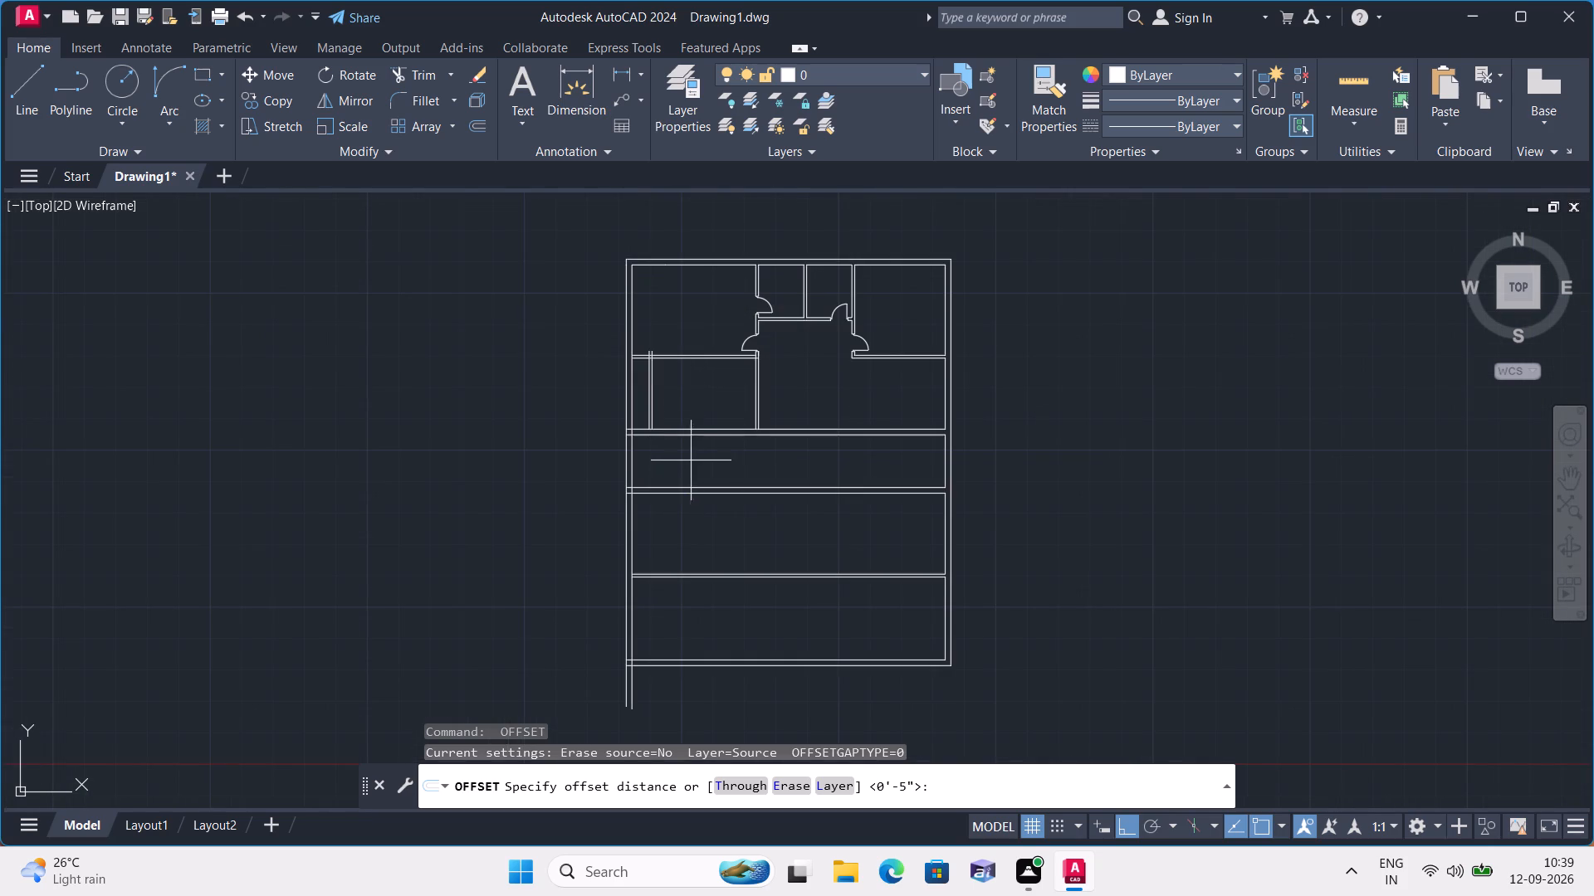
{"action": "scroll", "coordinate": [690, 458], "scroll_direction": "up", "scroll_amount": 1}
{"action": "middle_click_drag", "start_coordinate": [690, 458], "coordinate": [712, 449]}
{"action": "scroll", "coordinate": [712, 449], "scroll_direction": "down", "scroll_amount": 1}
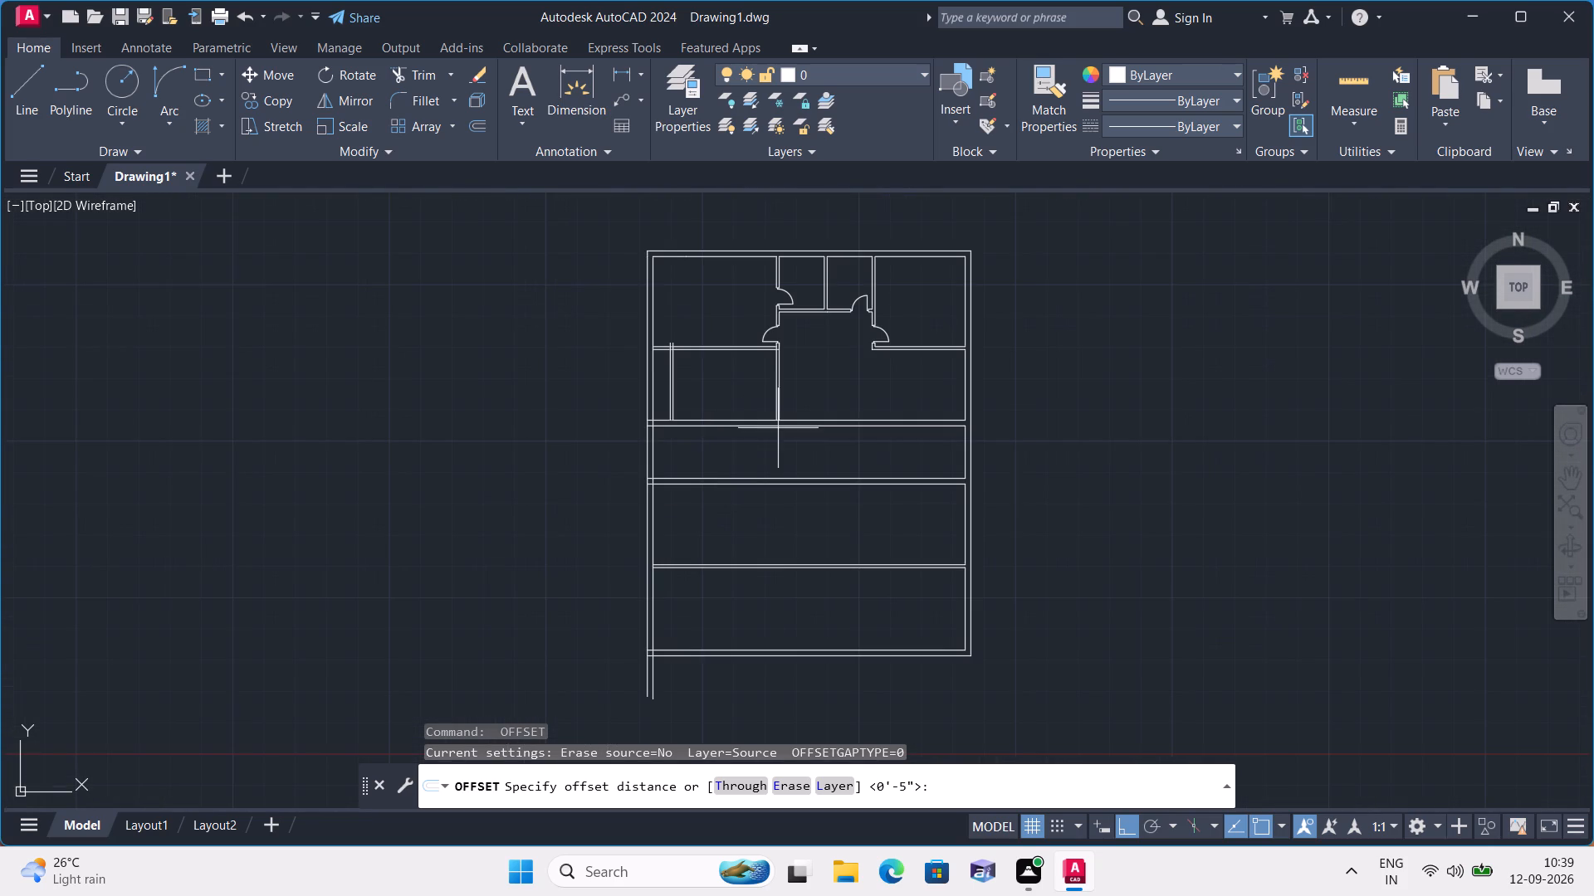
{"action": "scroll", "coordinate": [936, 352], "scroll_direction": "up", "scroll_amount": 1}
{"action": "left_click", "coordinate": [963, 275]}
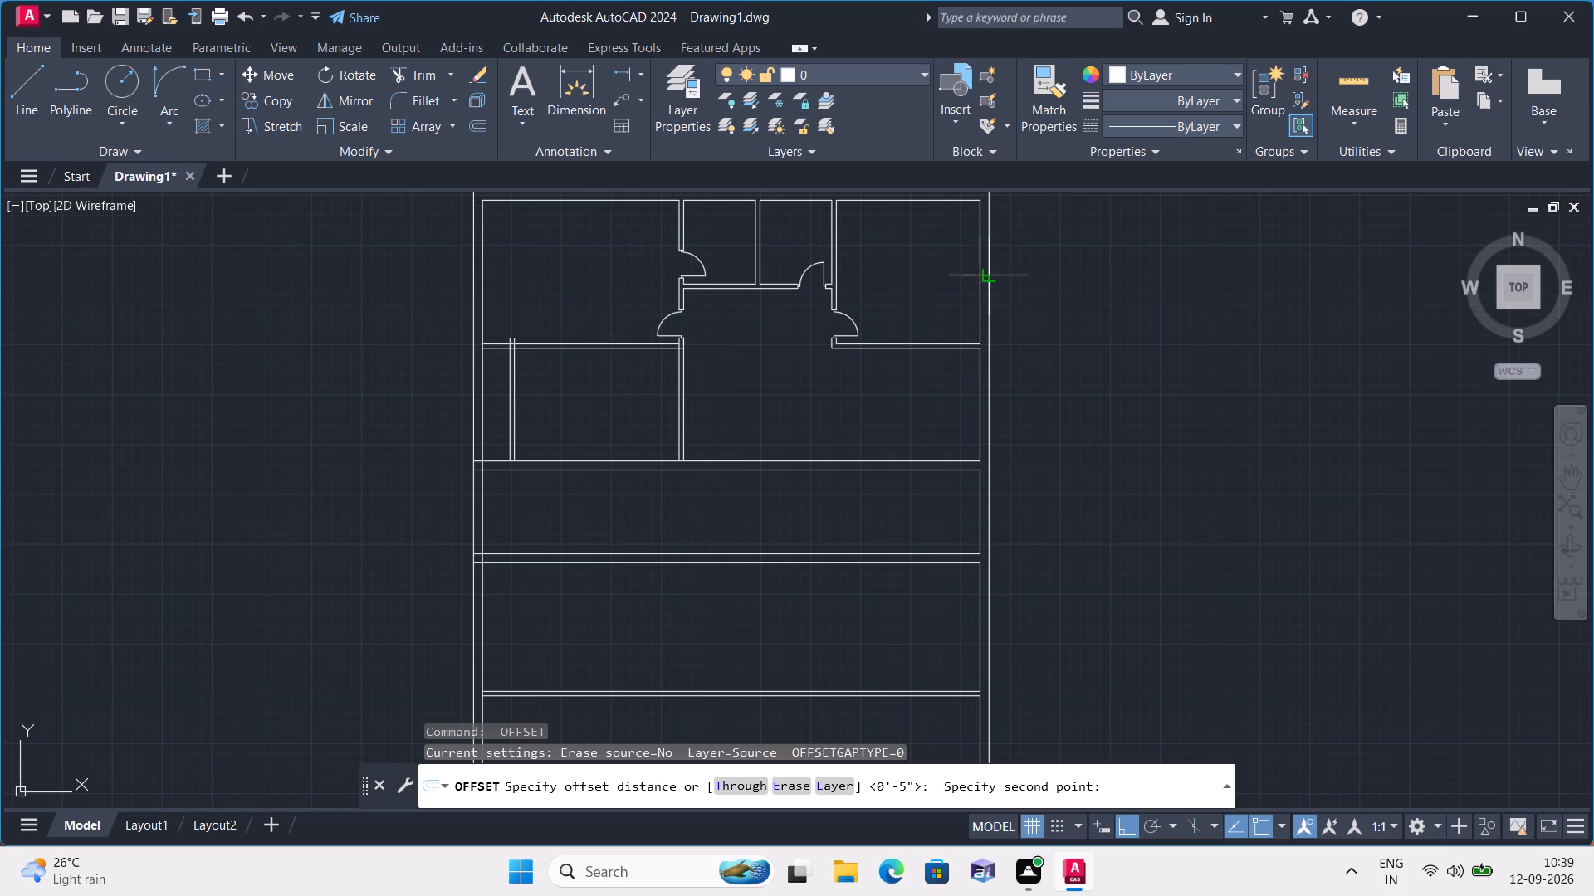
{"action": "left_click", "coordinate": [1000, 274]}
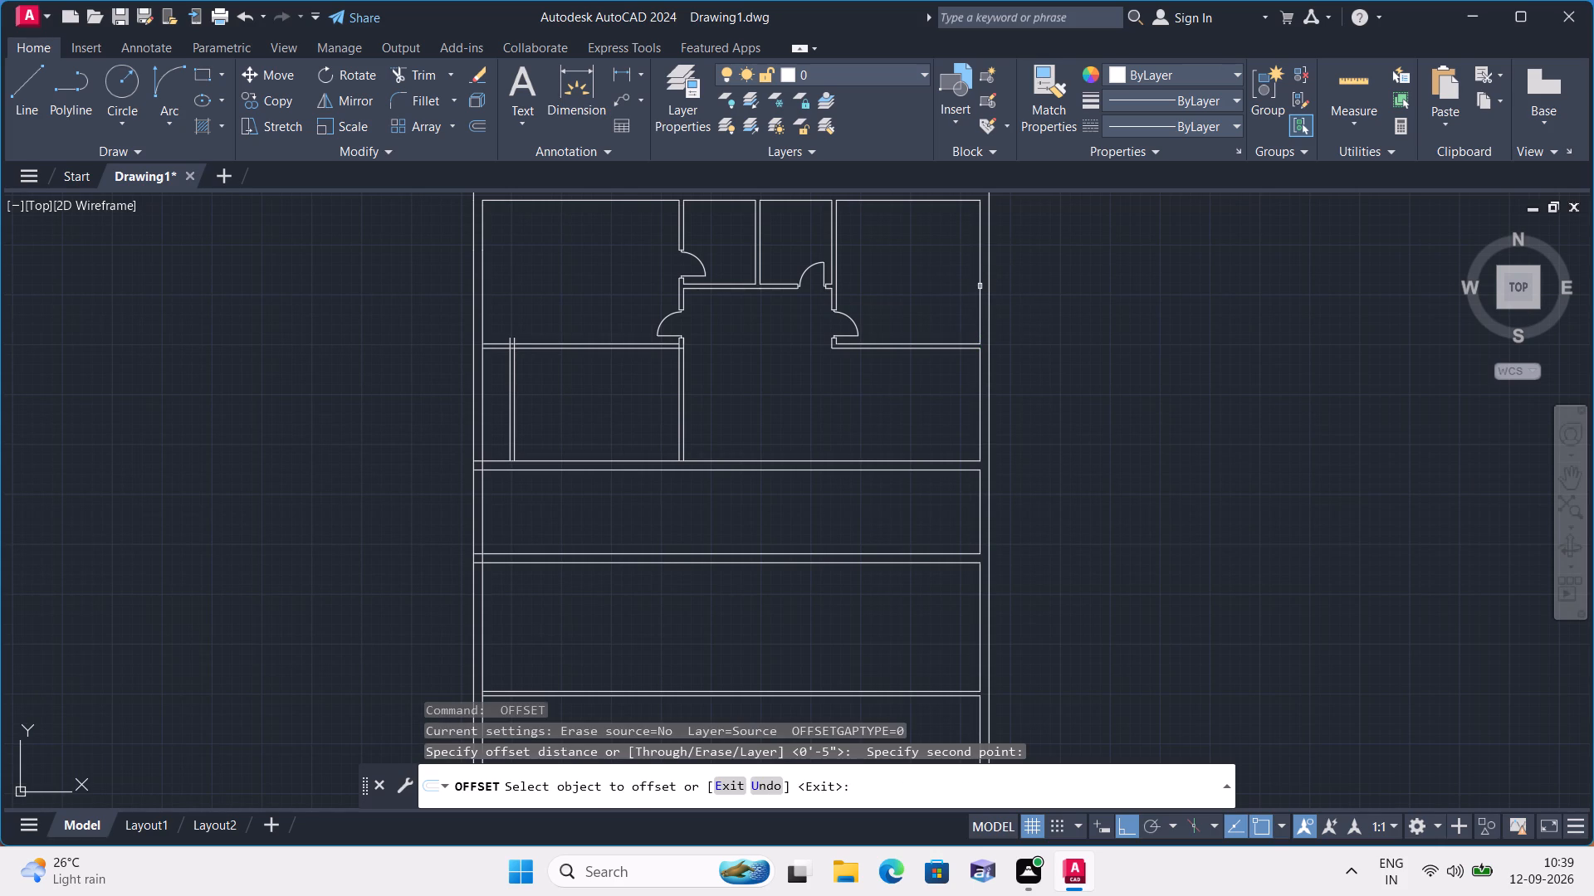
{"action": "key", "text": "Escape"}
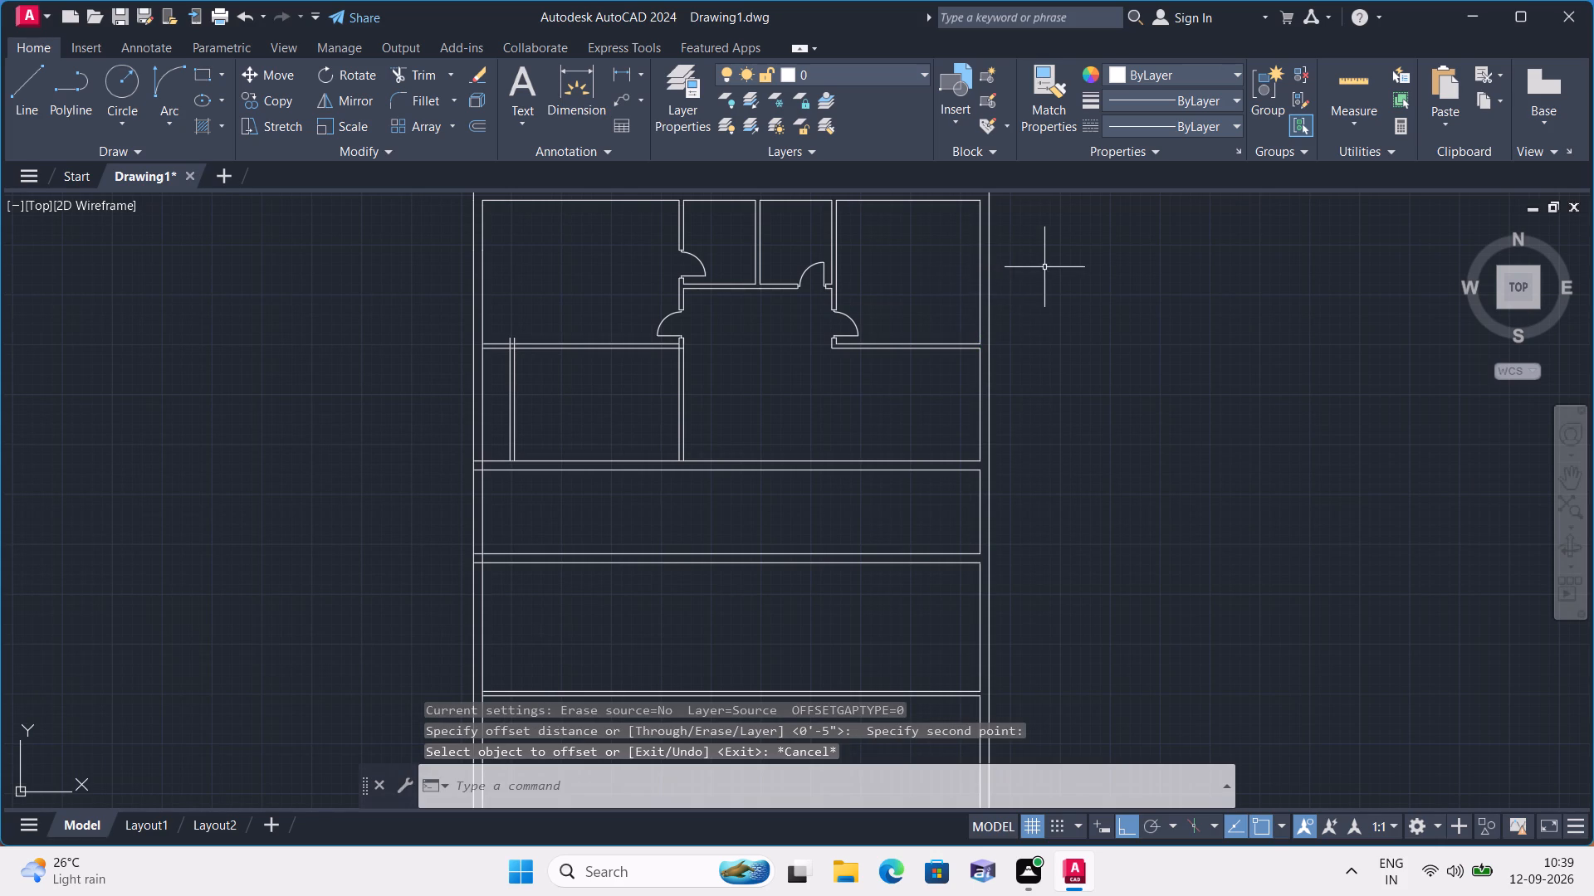
Delete the right exterior wall, including its full-height outer face and all five inner face segments.
{"action": "left_click", "coordinate": [1044, 267]}
{"action": "left_click", "coordinate": [946, 292]}
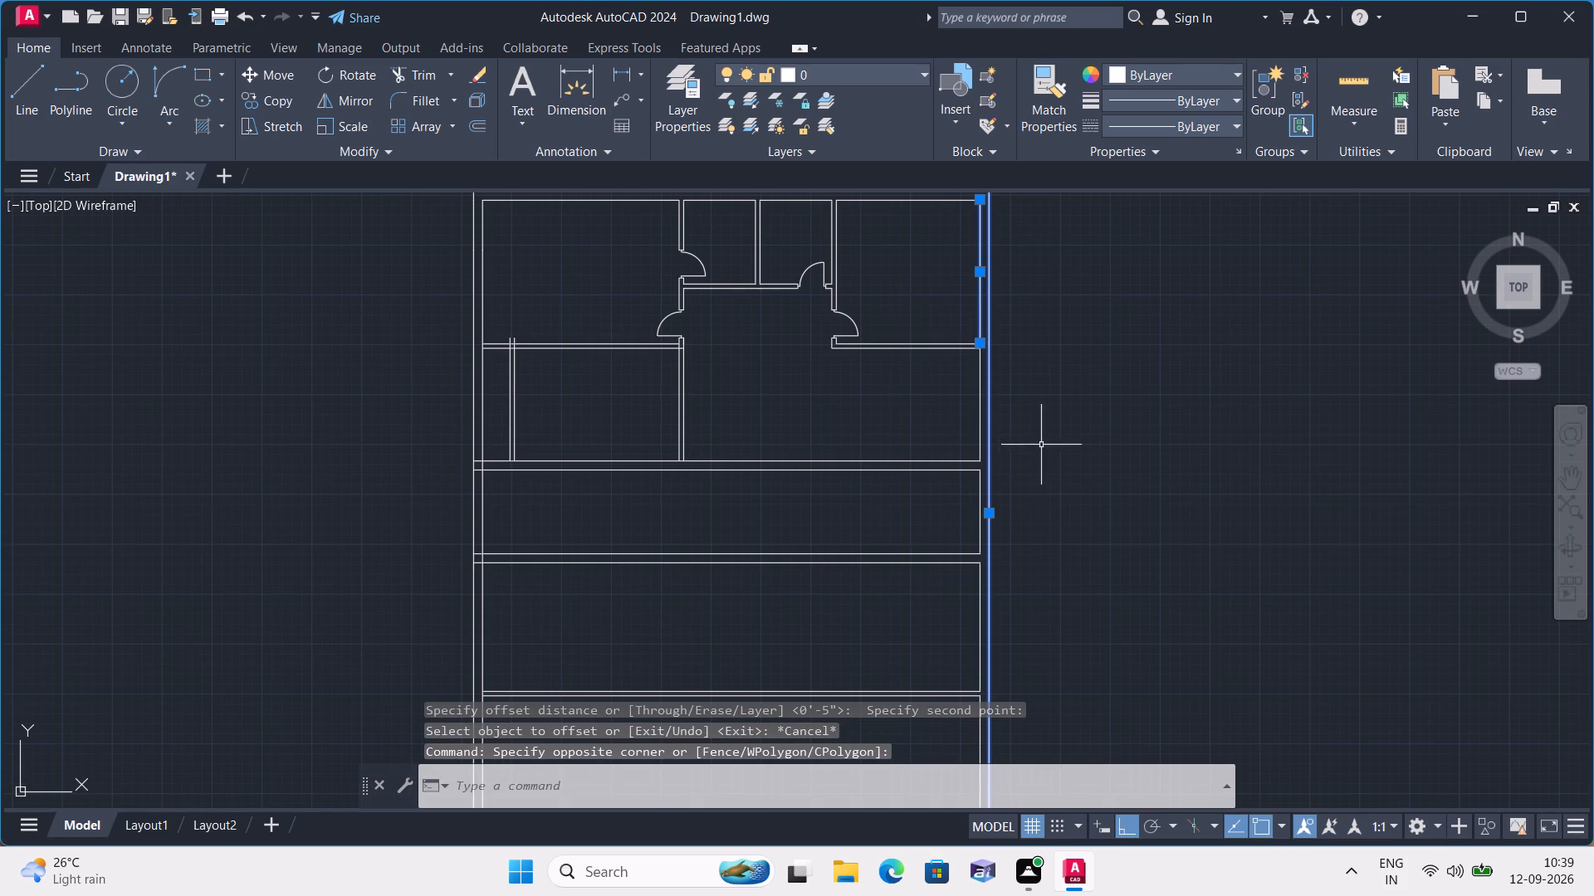
{"action": "left_click", "coordinate": [980, 425]}
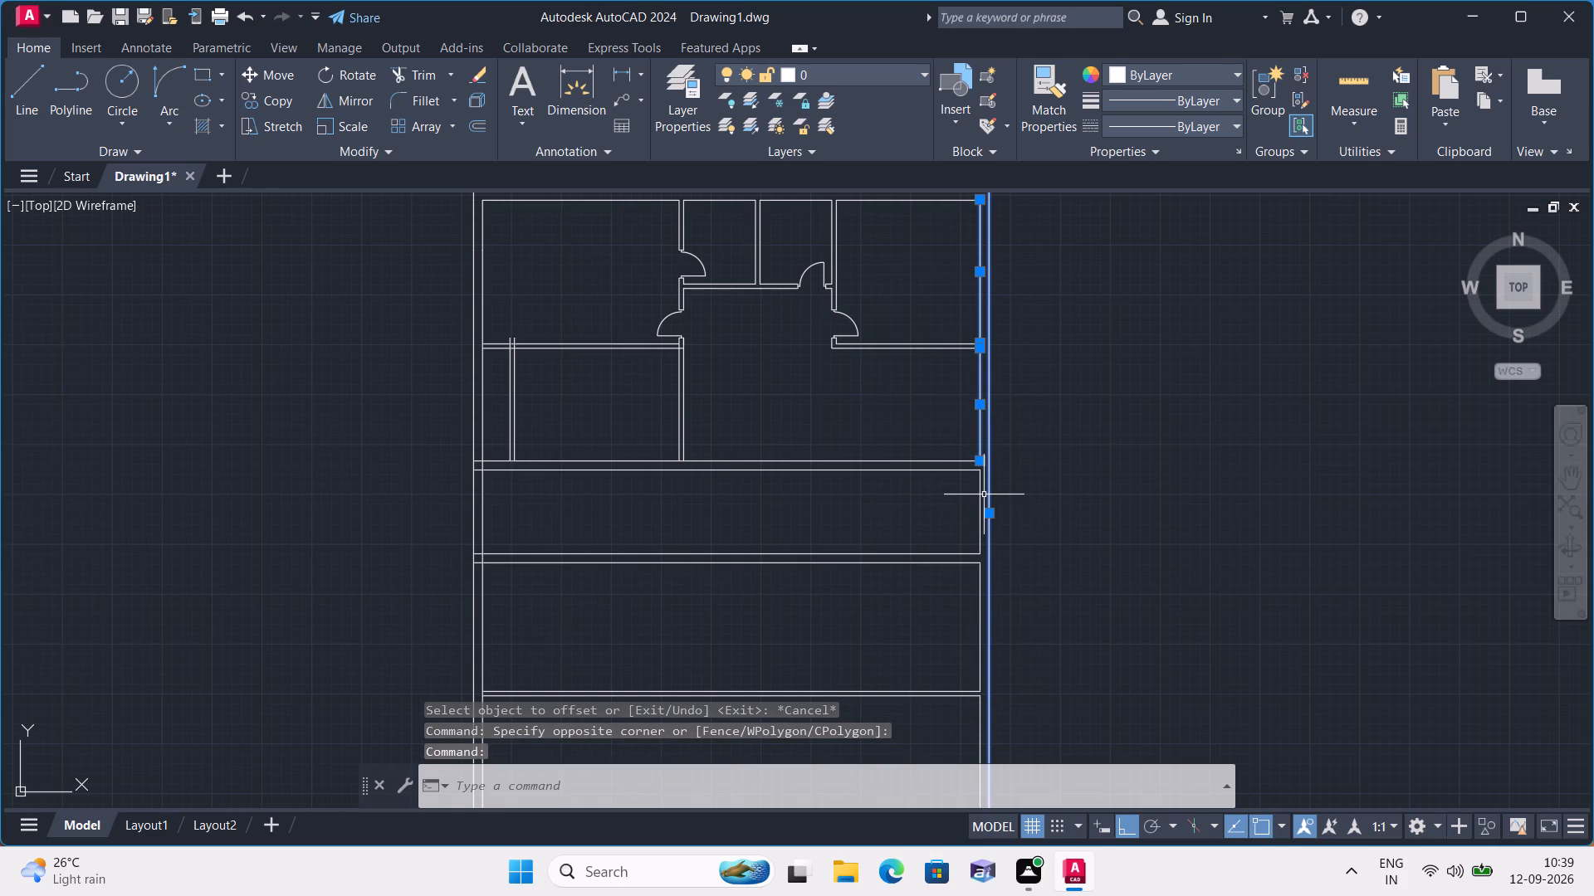
{"action": "left_click", "coordinate": [973, 504]}
{"action": "left_click", "coordinate": [998, 500]}
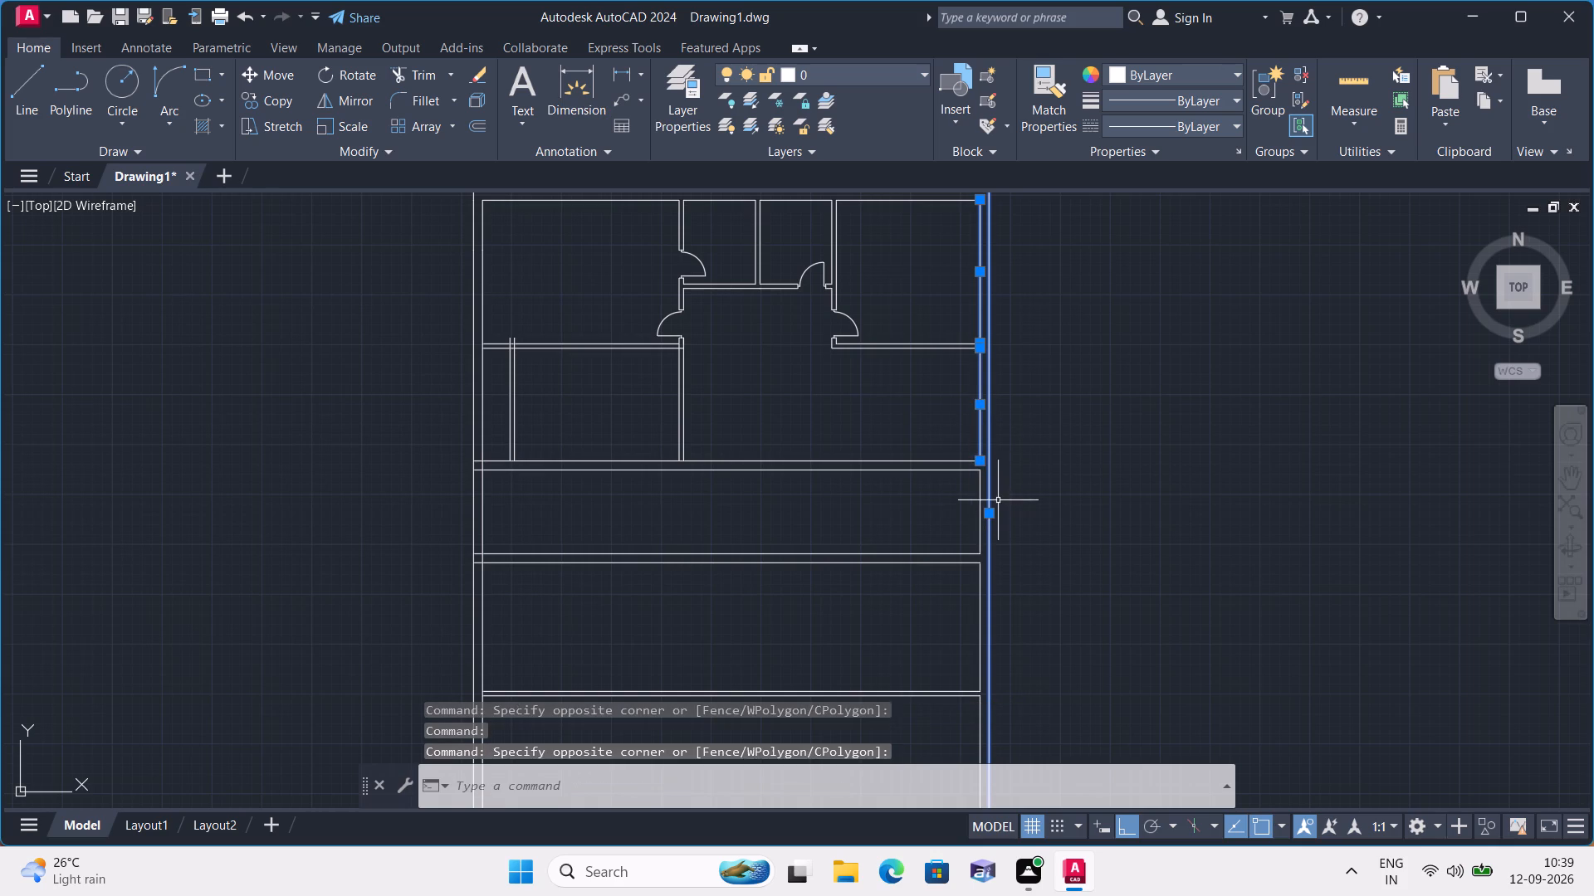
{"action": "left_click", "coordinate": [978, 514]}
{"action": "middle_click_drag", "start_coordinate": [899, 514], "coordinate": [871, 392]}
{"action": "scroll", "coordinate": [887, 510], "scroll_direction": "down", "scroll_amount": 1}
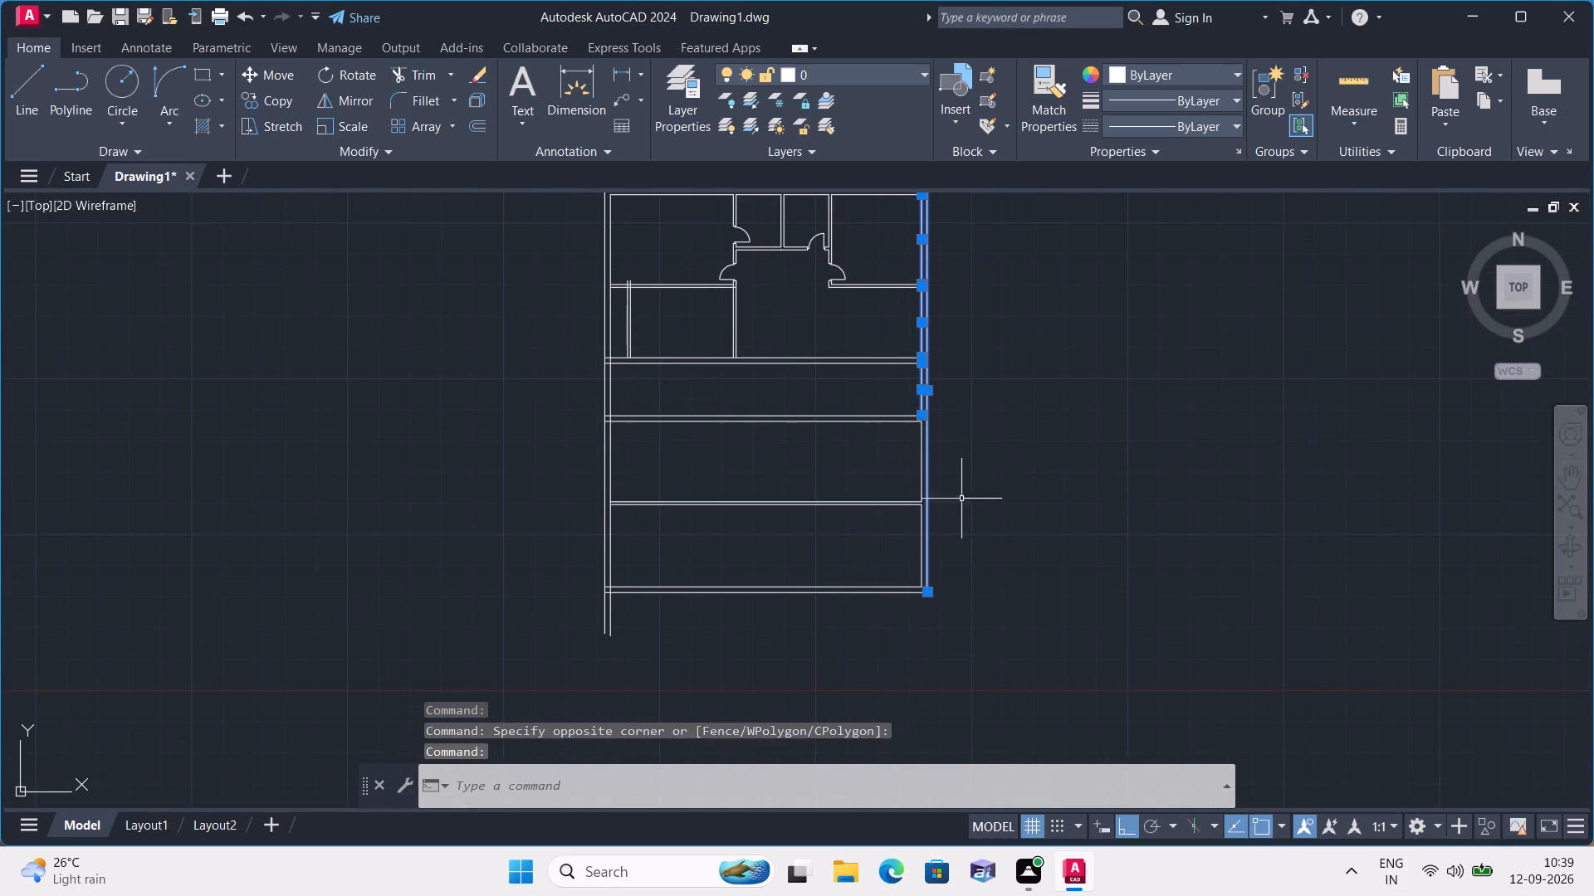
{"action": "scroll", "coordinate": [953, 504], "scroll_direction": "up", "scroll_amount": 2}
{"action": "left_click", "coordinate": [866, 465]}
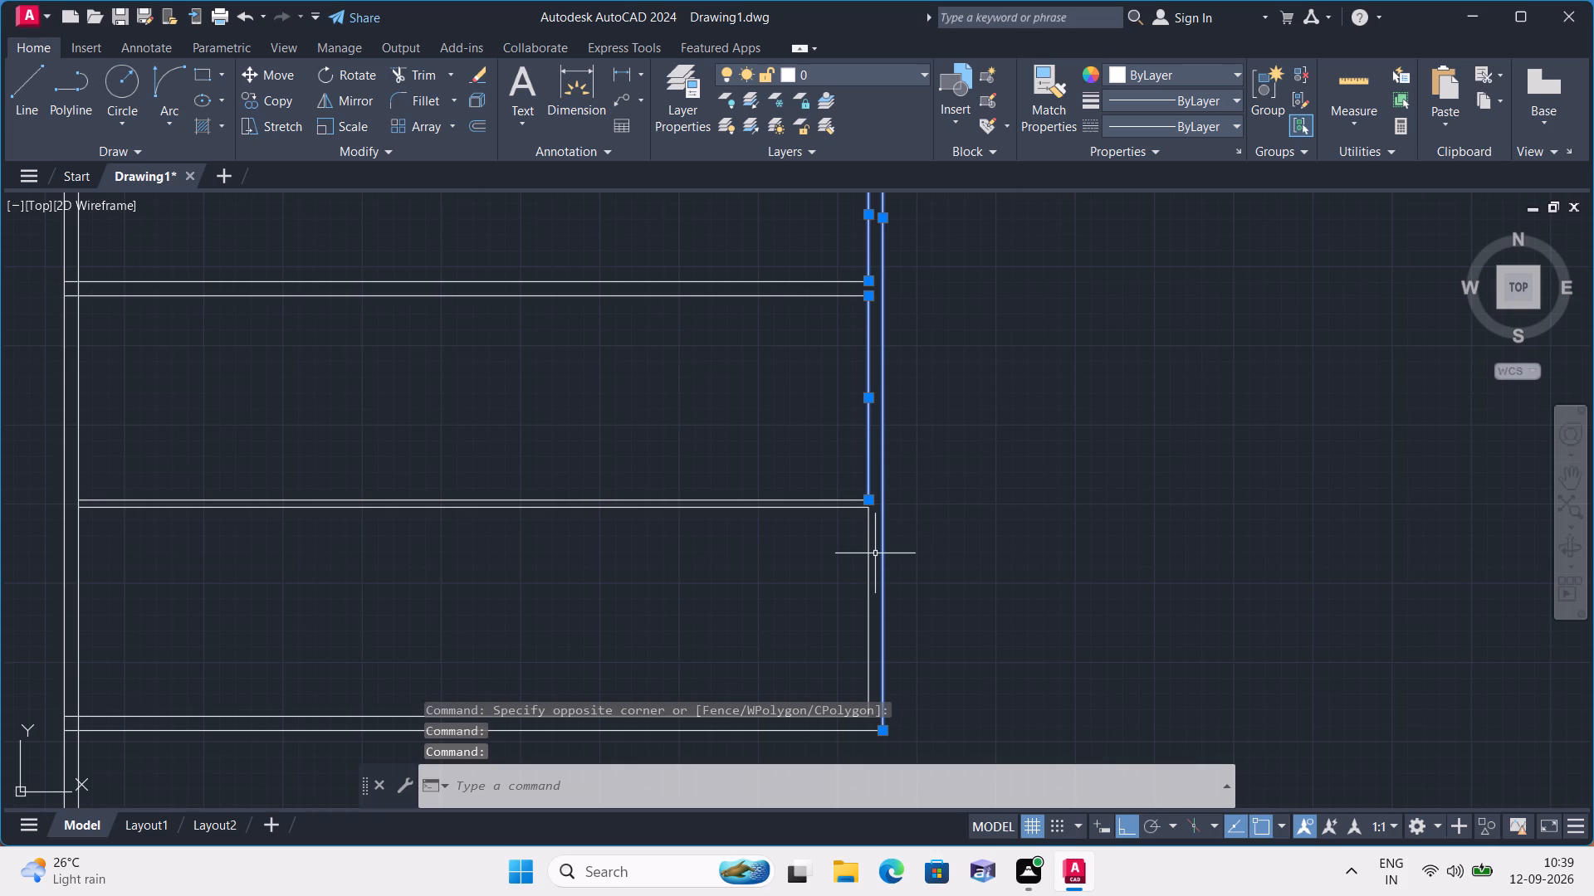
{"action": "left_click", "coordinate": [872, 556]}
{"action": "left_click", "coordinate": [870, 562]}
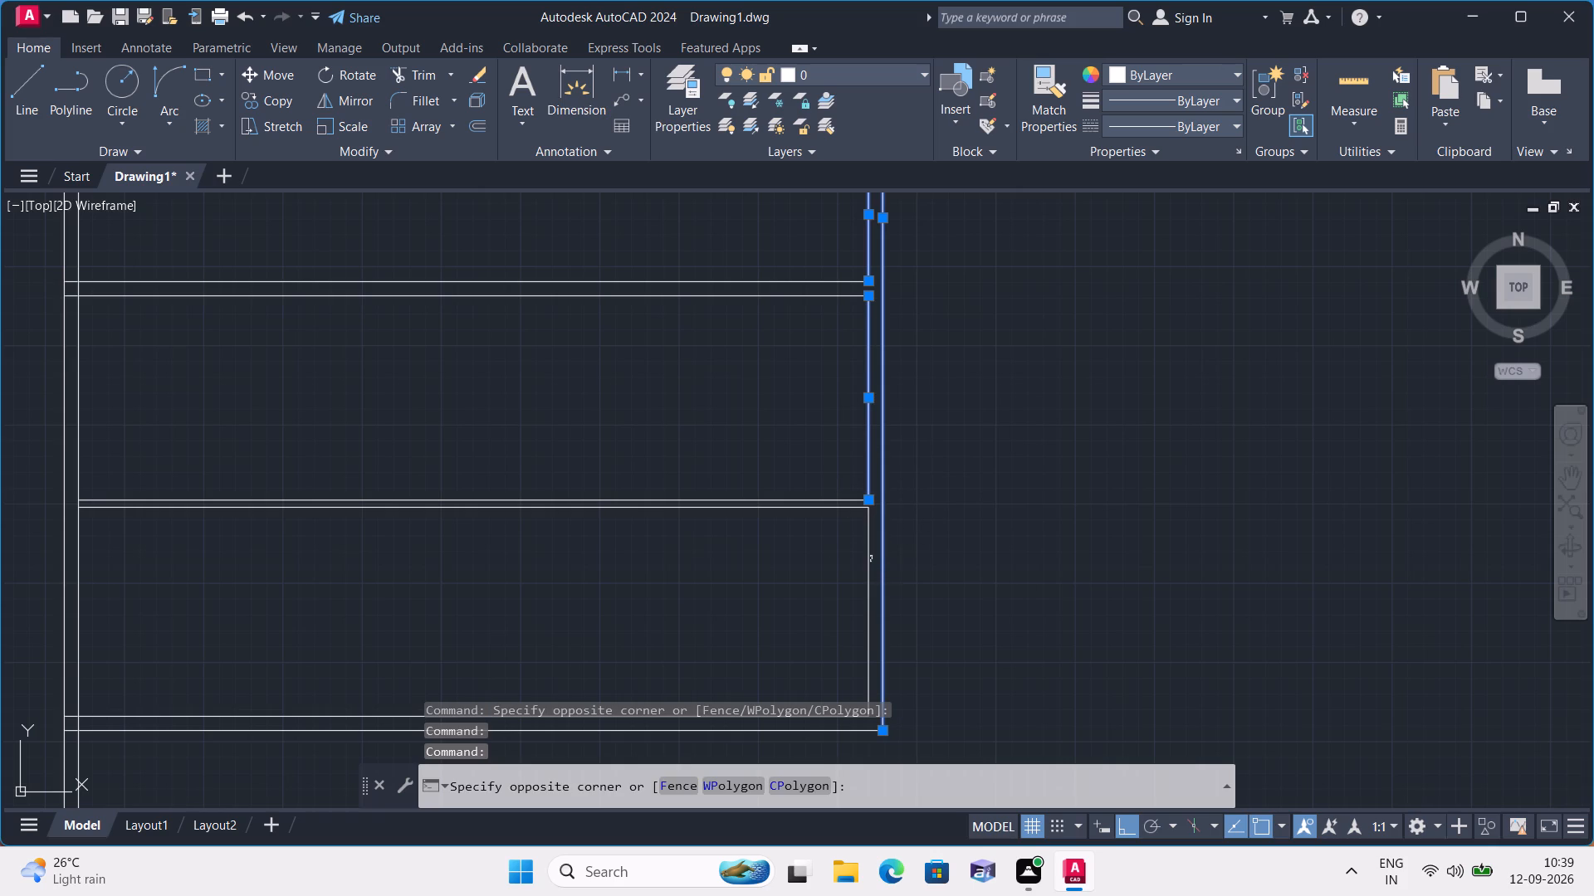
{"action": "double_click", "coordinate": [865, 564]}
{"action": "left_click", "coordinate": [865, 558]}
{"action": "left_click", "coordinate": [872, 552]}
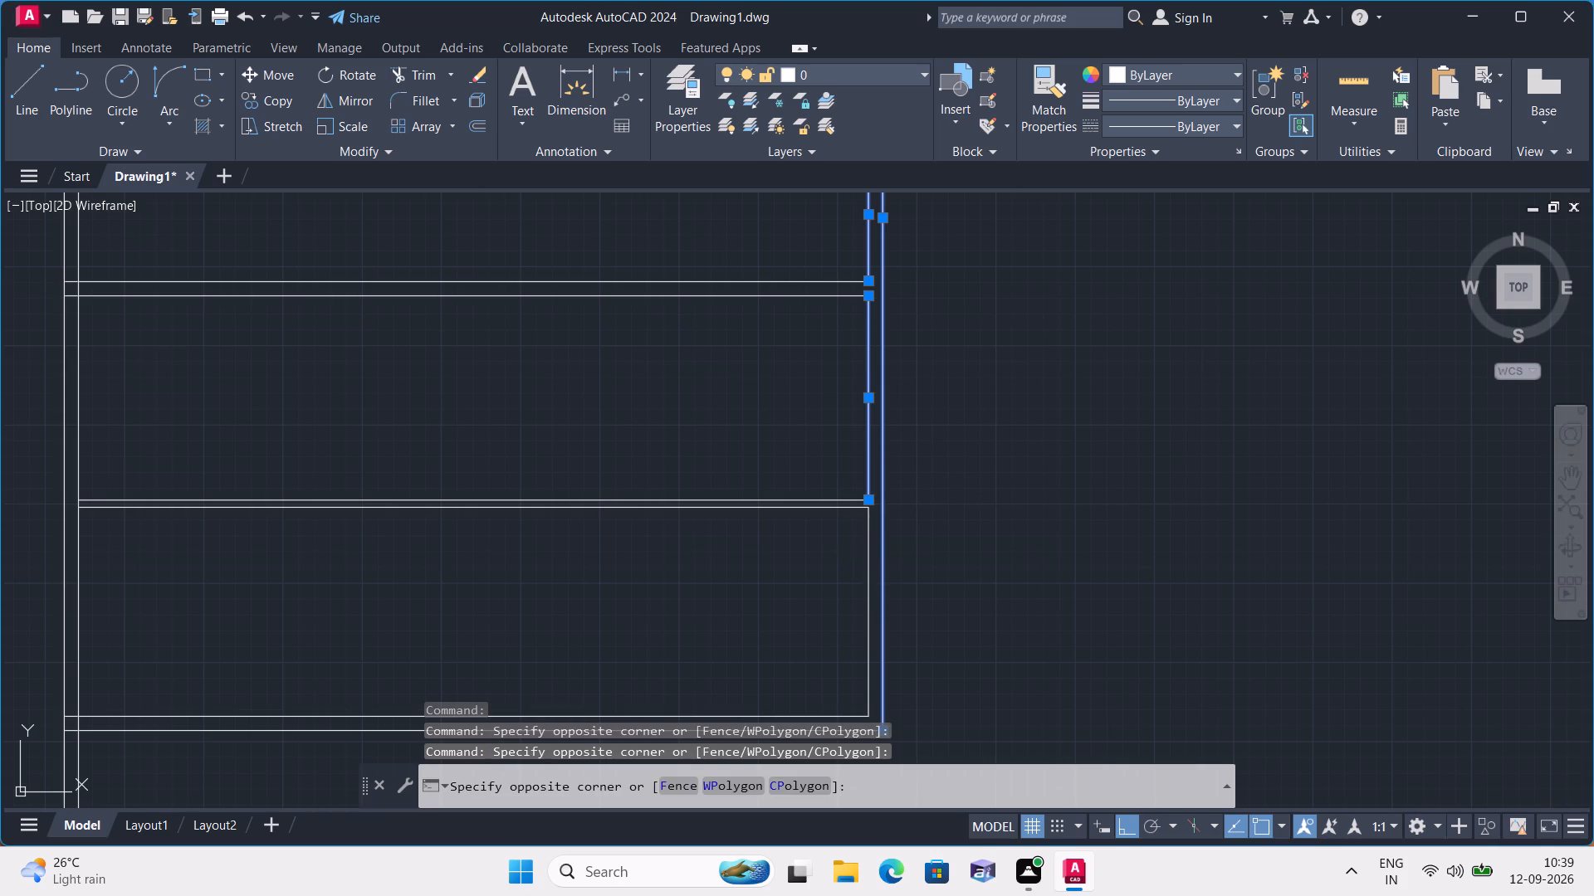
{"action": "left_click", "coordinate": [871, 562]}
{"action": "left_click", "coordinate": [863, 560]}
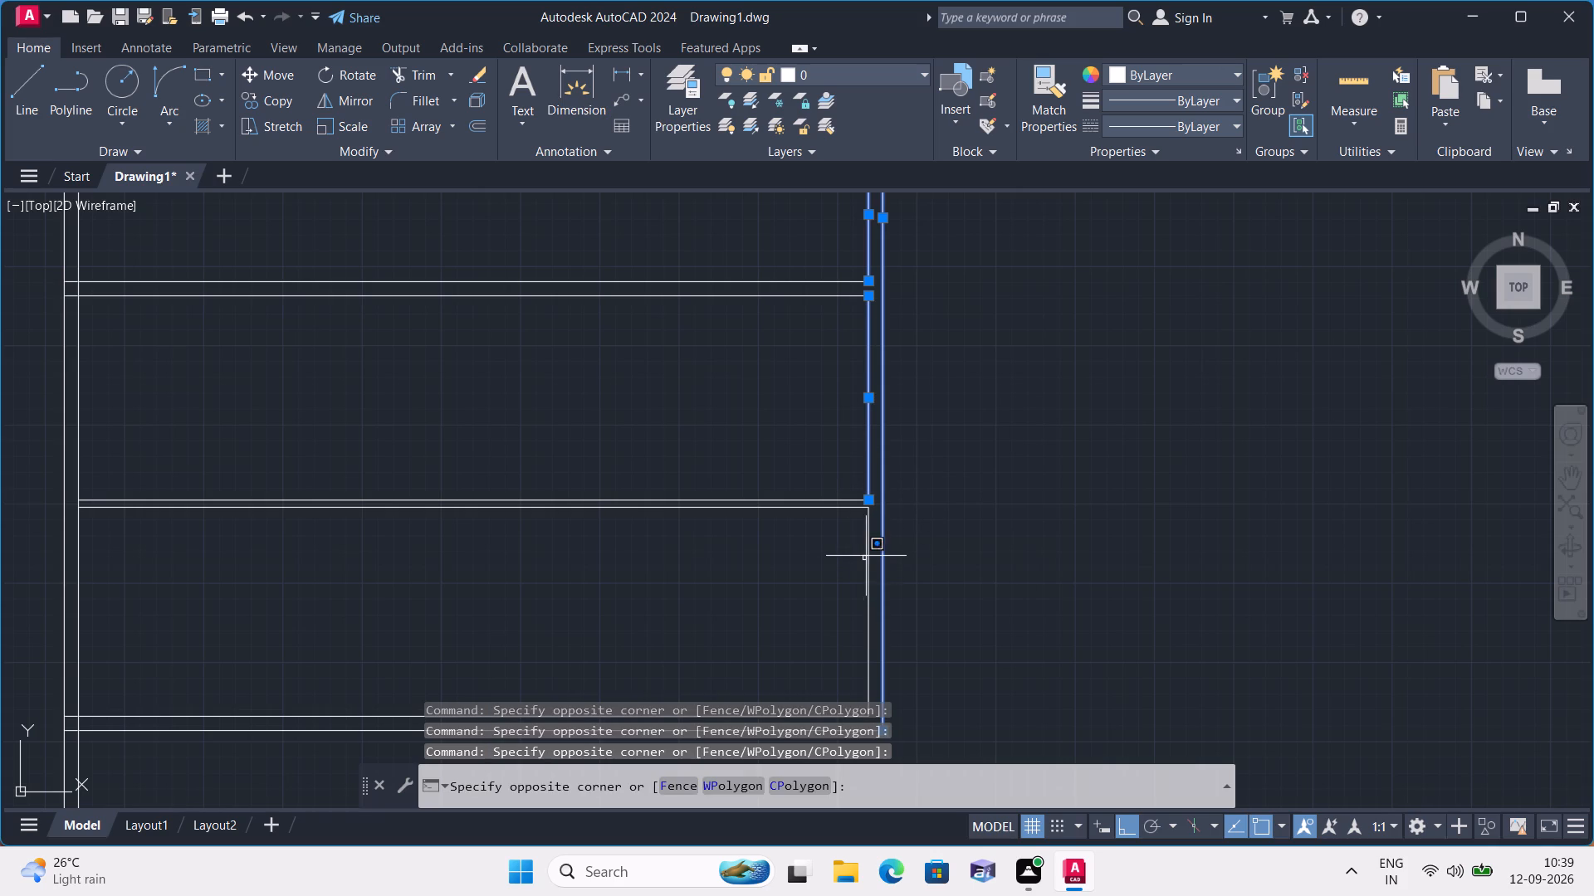
{"action": "double_click", "coordinate": [867, 555]}
{"action": "left_click", "coordinate": [867, 555]}
{"action": "scroll", "coordinate": [887, 542], "scroll_direction": "down", "scroll_amount": 1}
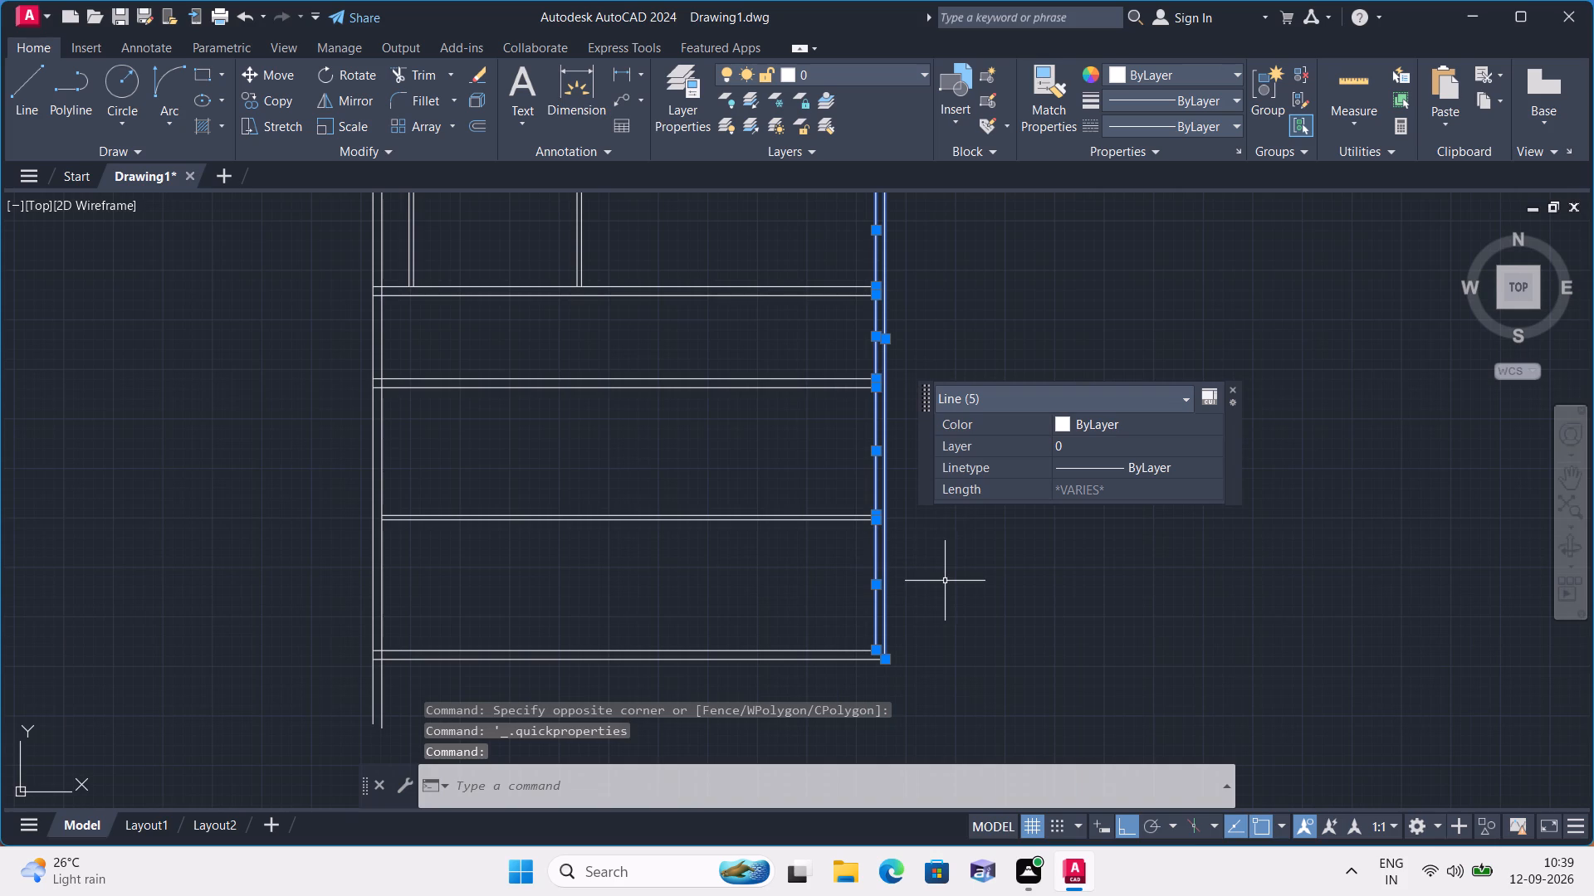
{"action": "key", "text": "Delete"}
Offset the right face of the rightmost upper partition 15' outward to set the new right wall's inner face.
{"action": "type", "text": "offset"}
{"action": "key", "text": "space"}
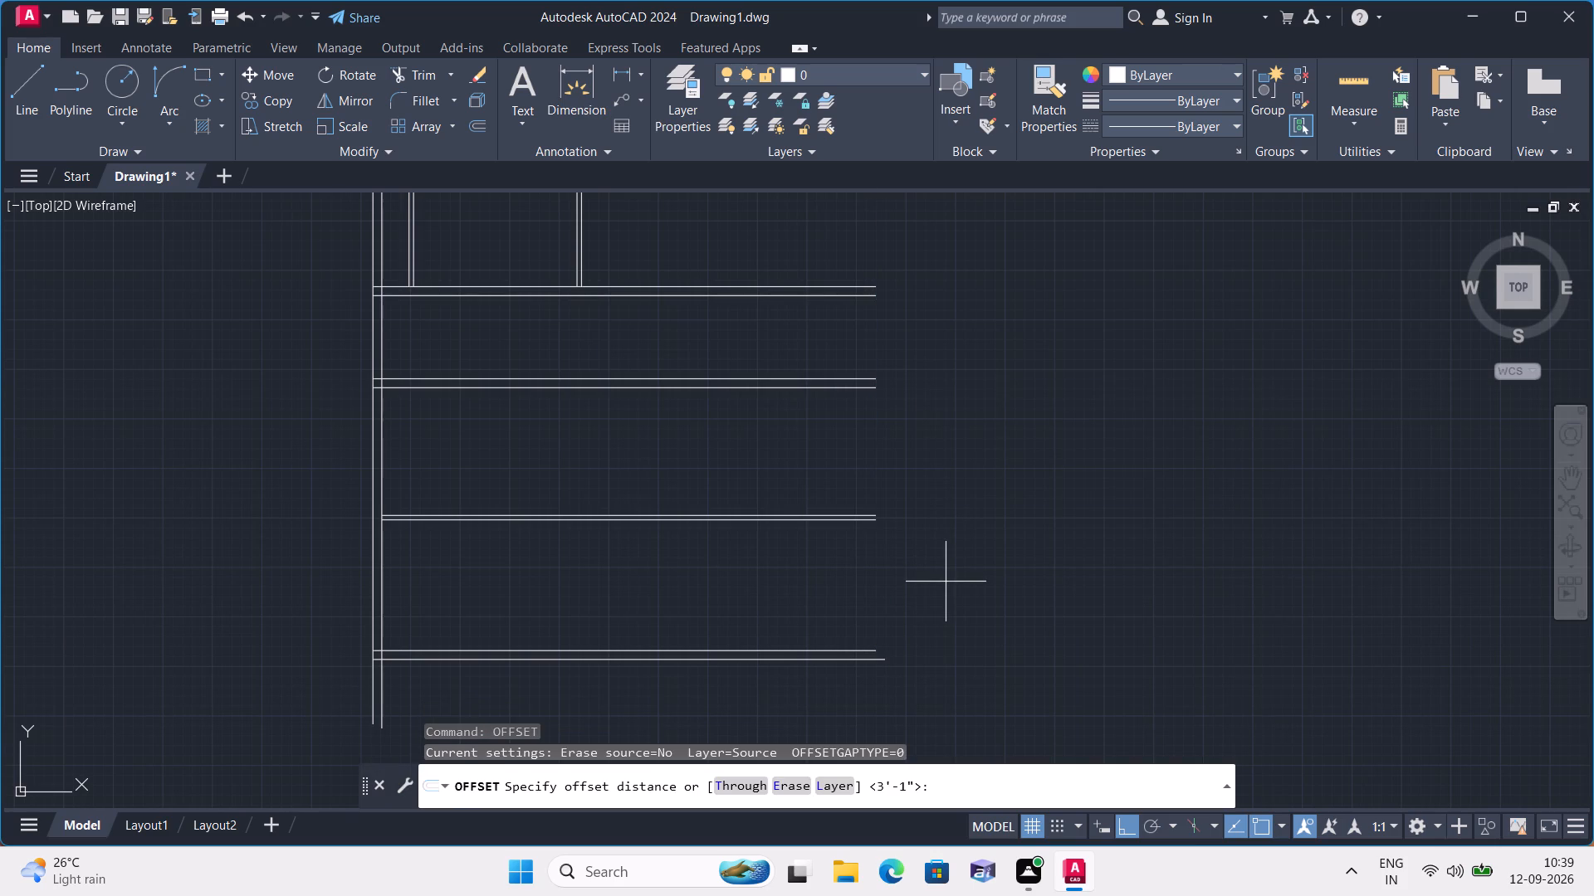
{"action": "type", "text": "15'"}
{"action": "key", "text": "space"}
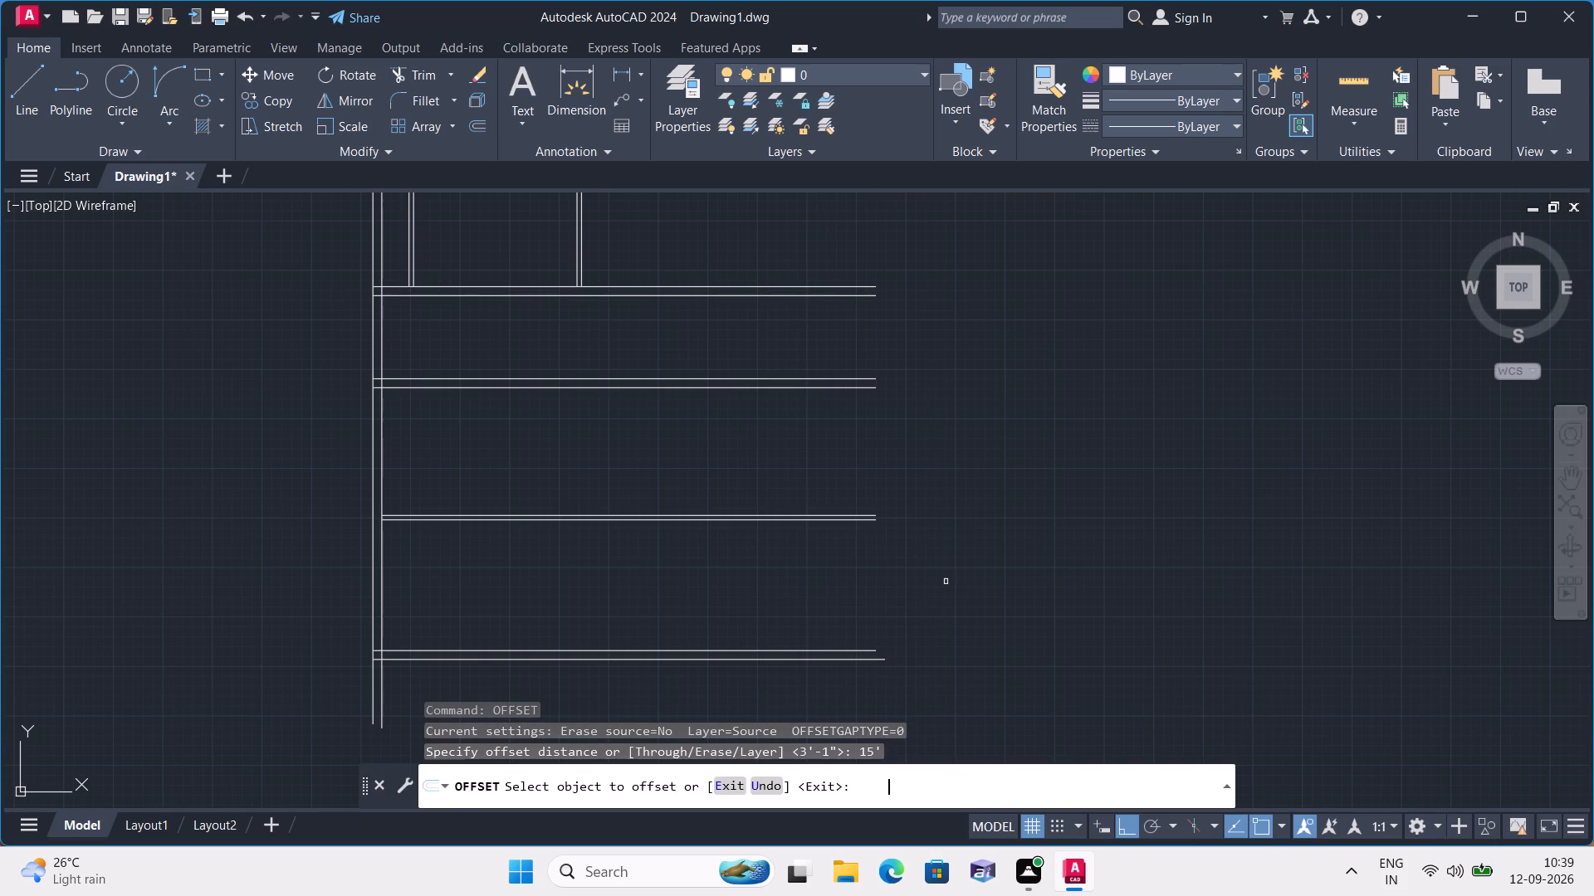
{"action": "scroll", "coordinate": [956, 499], "scroll_direction": "down", "scroll_amount": 3}
{"action": "scroll", "coordinate": [918, 357], "scroll_direction": "up", "scroll_amount": 4}
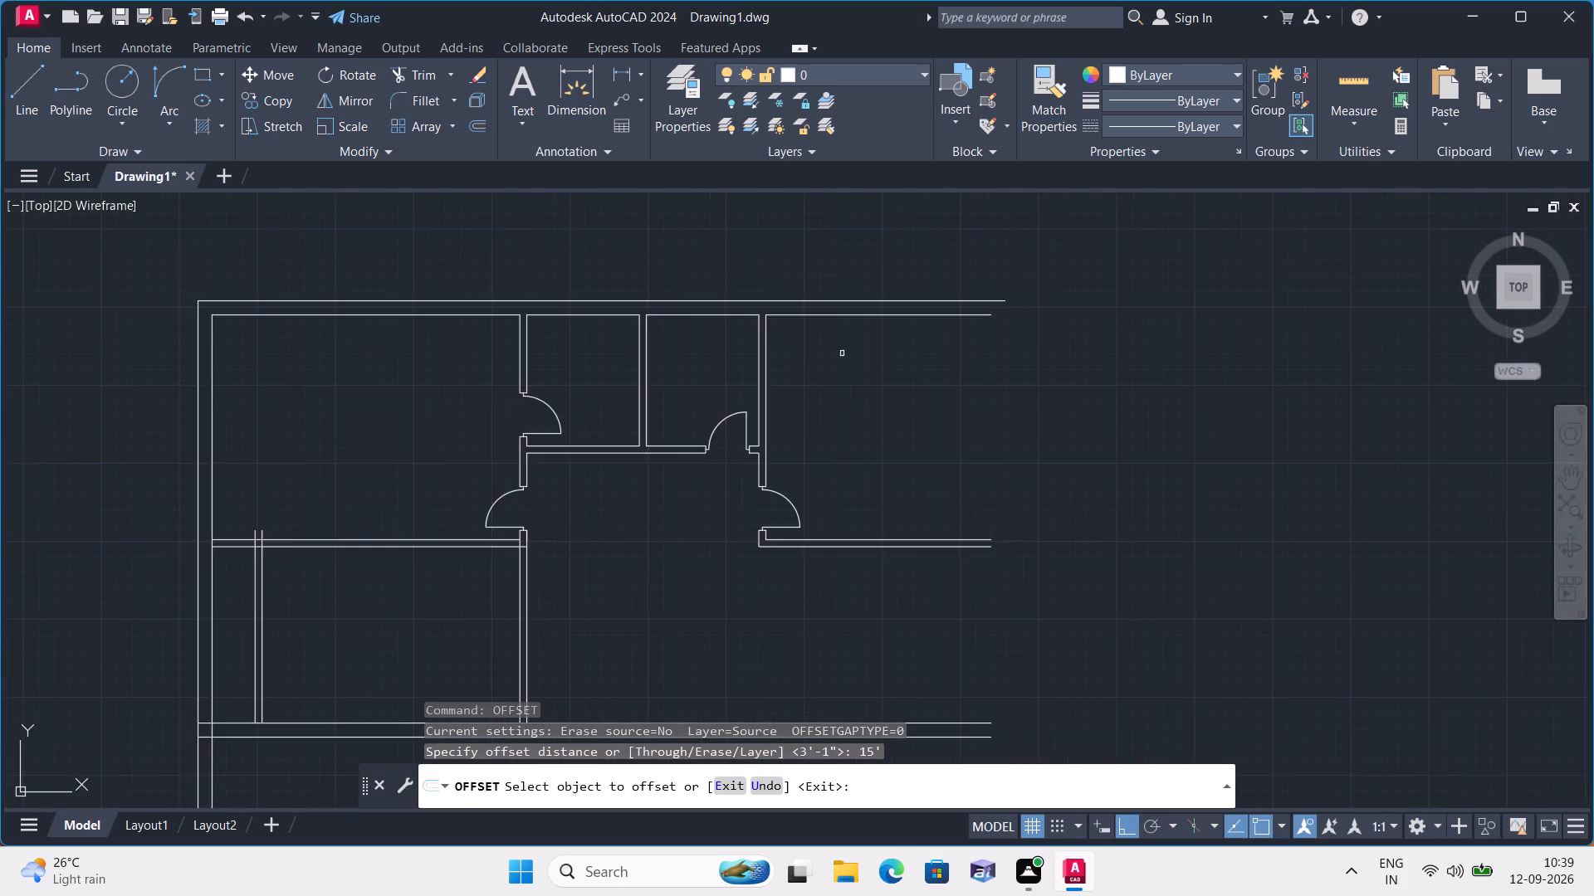
{"action": "scroll", "coordinate": [836, 353], "scroll_direction": "up", "scroll_amount": 1}
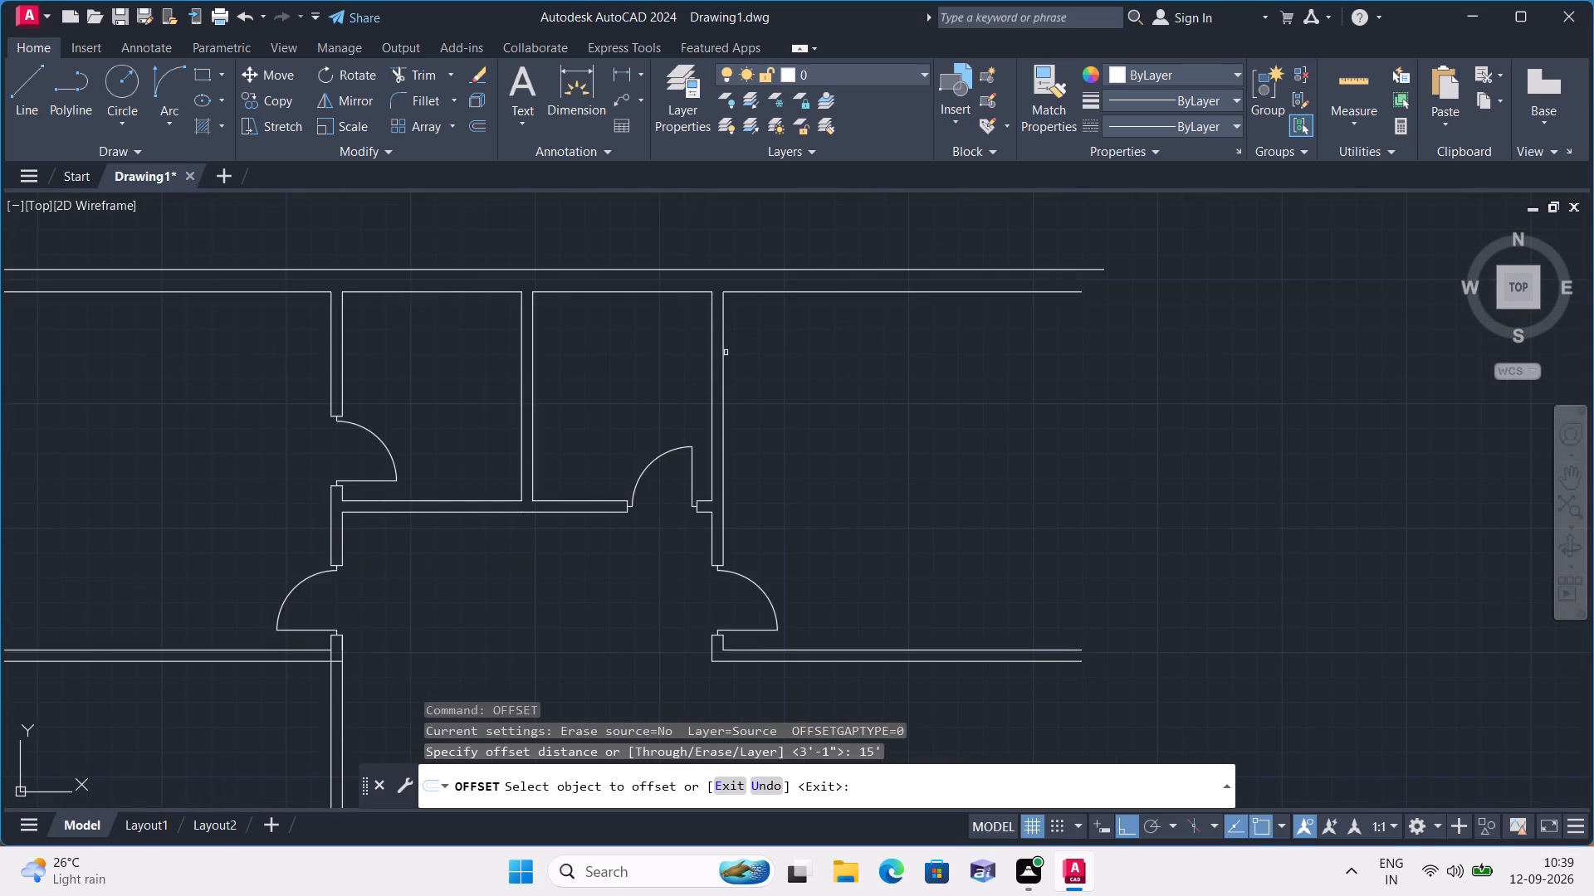
{"action": "left_click", "coordinate": [725, 348]}
{"action": "left_click", "coordinate": [1033, 323]}
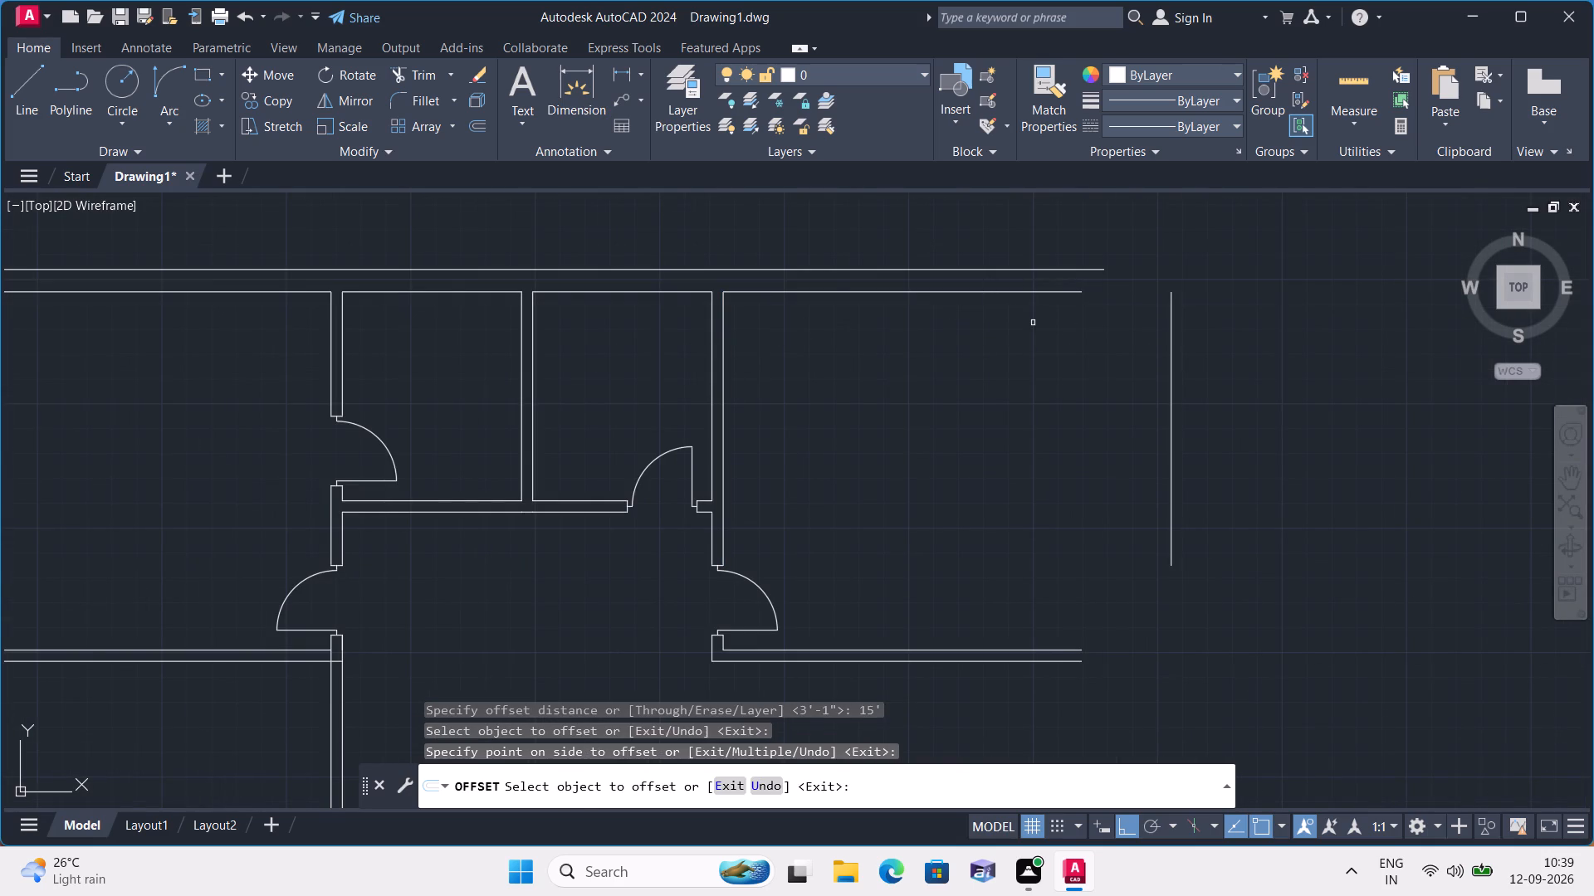
{"action": "key", "text": "space"}
Offset the new right wall line 9" outward to form the wall's outer face.
{"action": "key", "text": "space"}
{"action": "type", "text": "9\""}
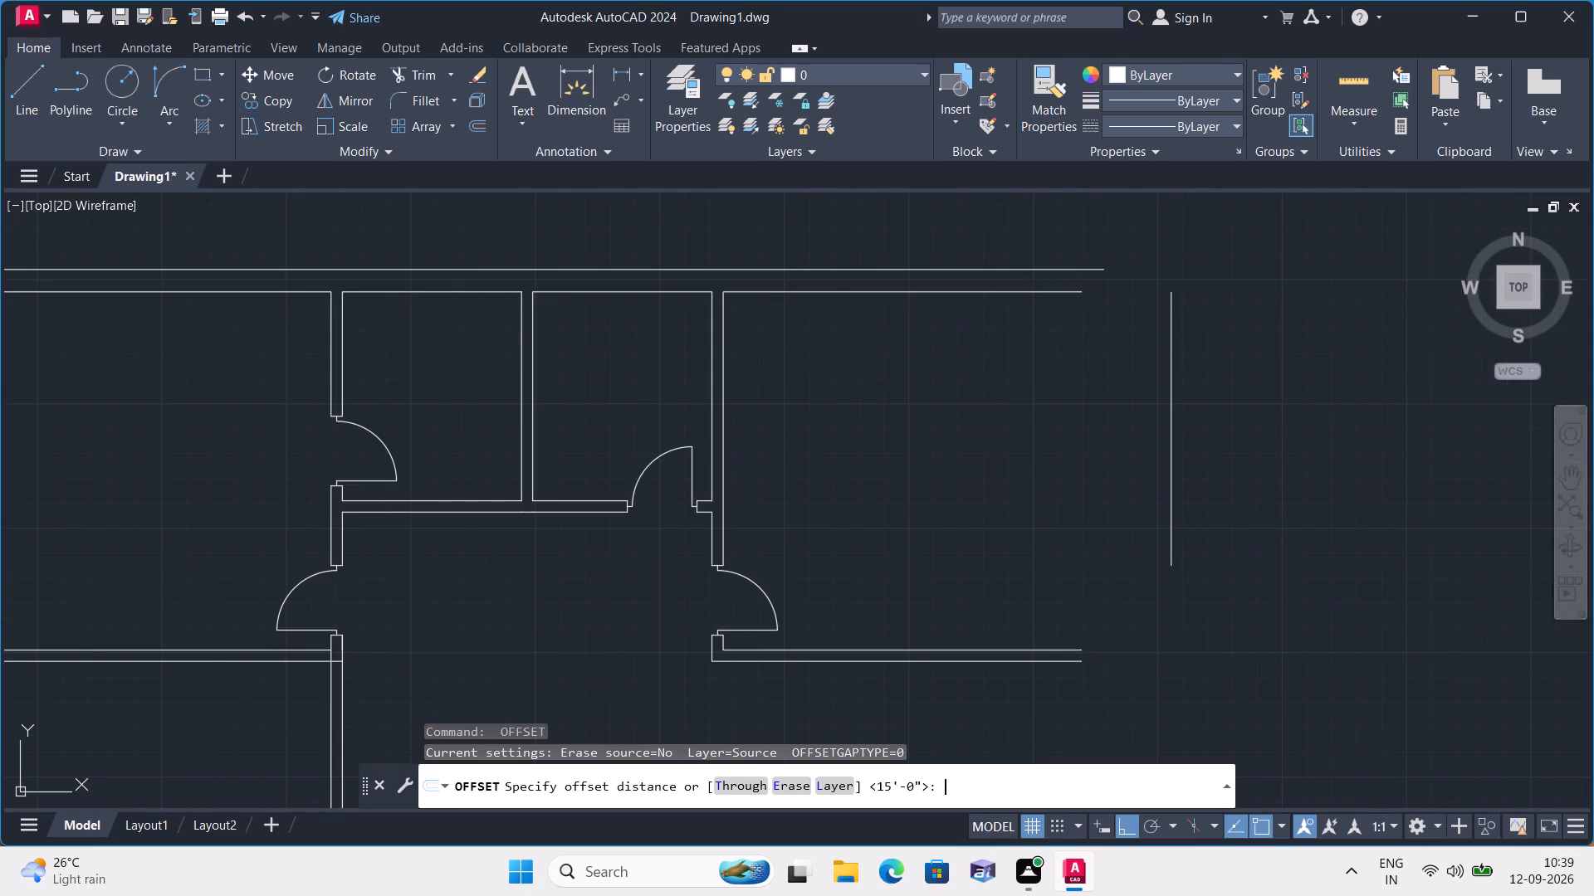
{"action": "key", "text": "space"}
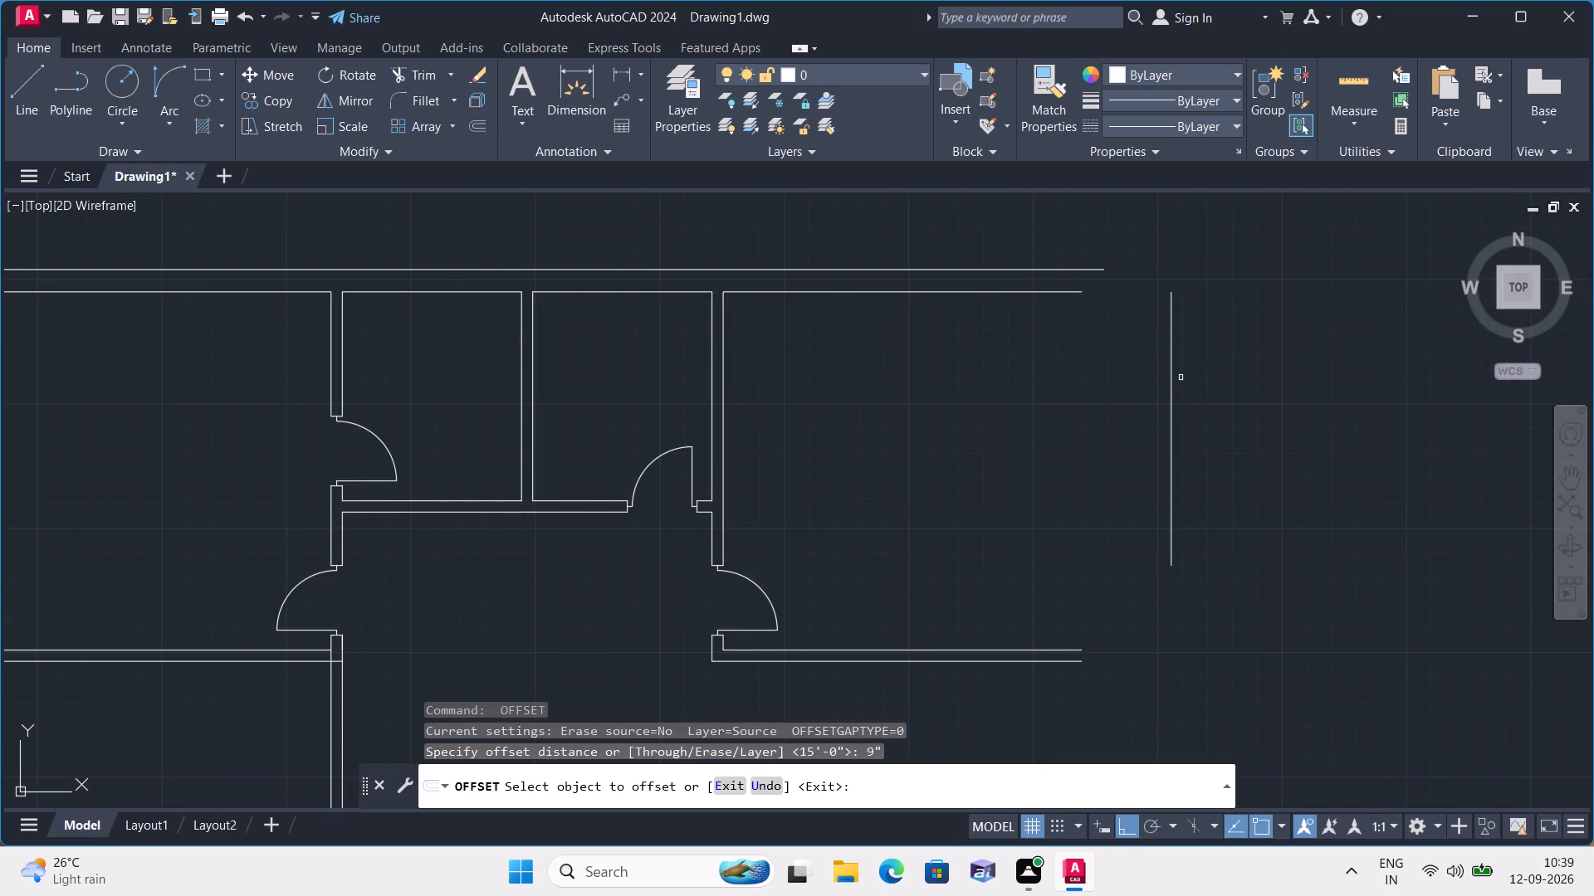
{"action": "left_click", "coordinate": [1170, 398]}
{"action": "left_click", "coordinate": [1214, 384]}
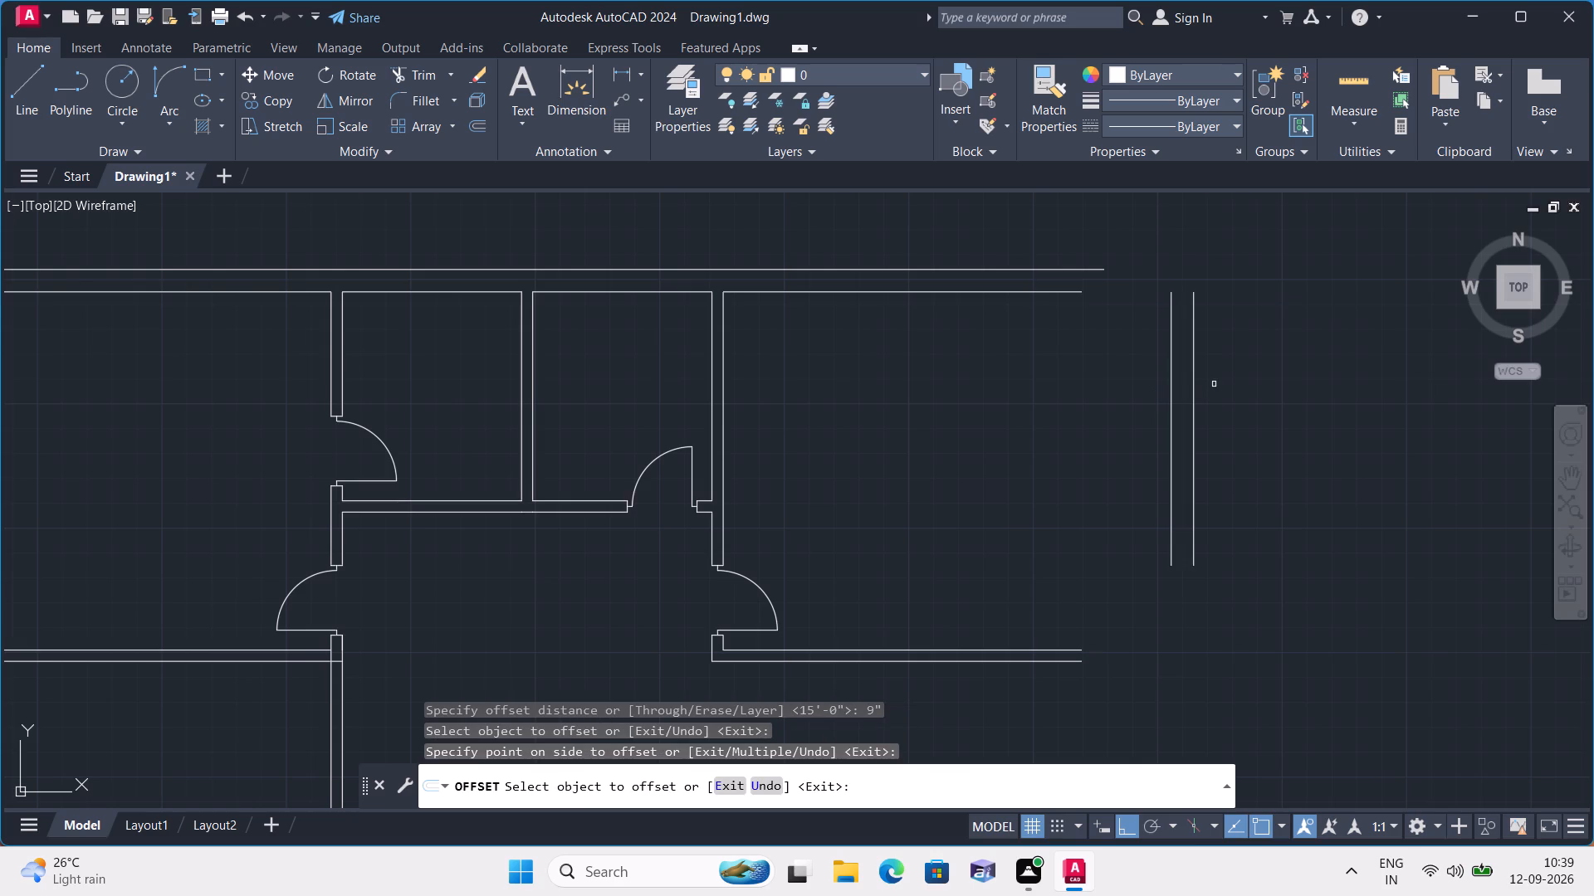
{"action": "key", "text": "space"}
Draw lines continuing the top wall's inner and outer faces to the new right wall, closing the outer corner.
{"action": "type", "text": "l"}
{"action": "key", "text": "space"}
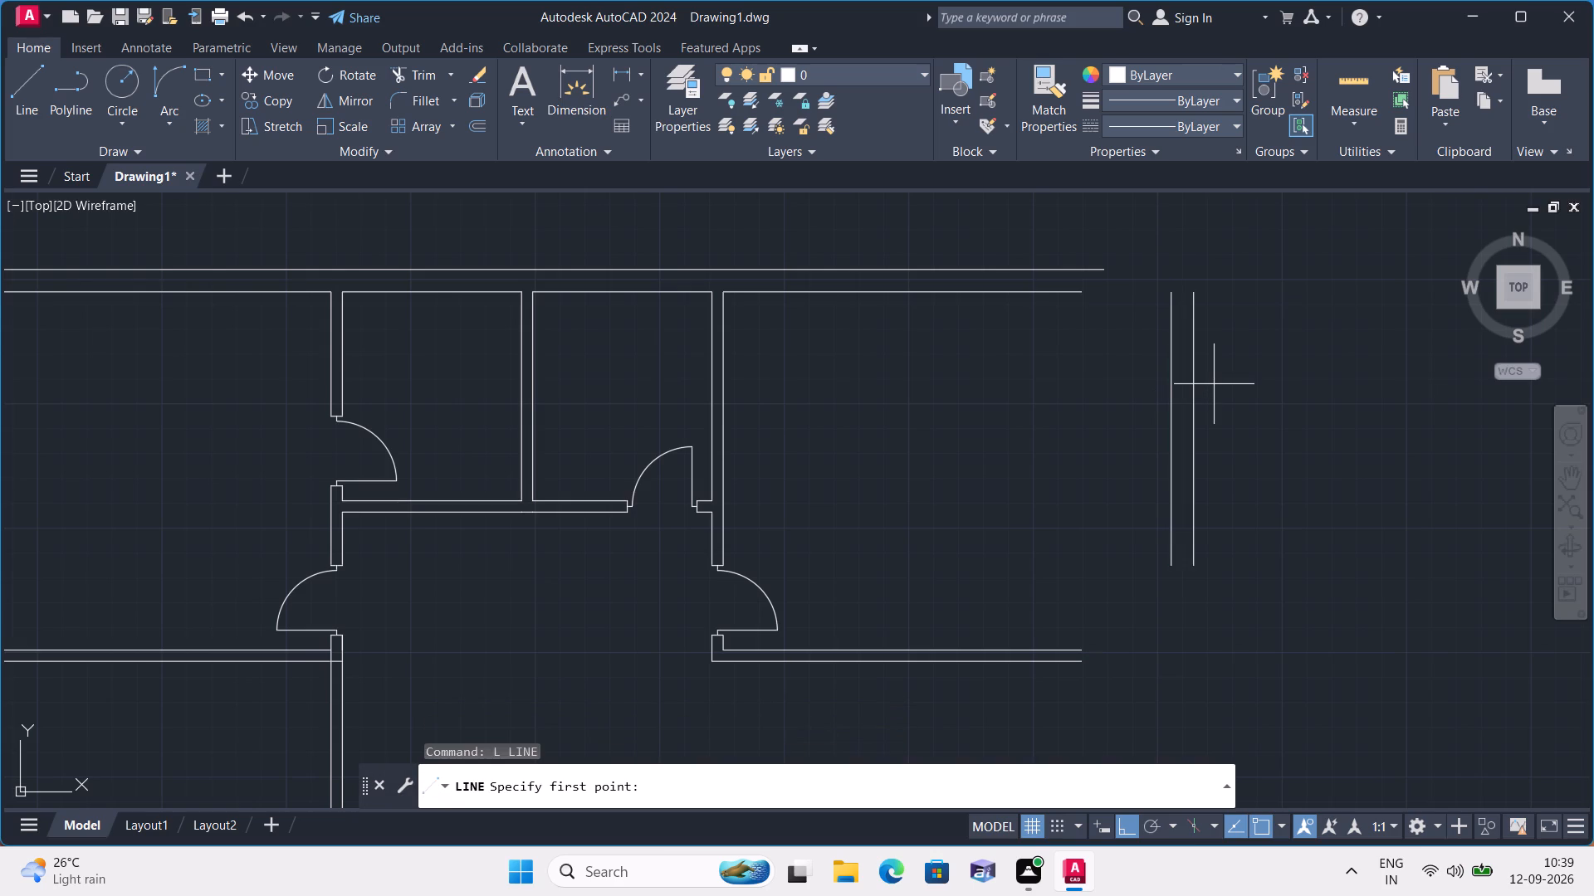
{"action": "scroll", "coordinate": [1076, 300], "scroll_direction": "up", "scroll_amount": 2}
{"action": "left_click", "coordinate": [1088, 281]}
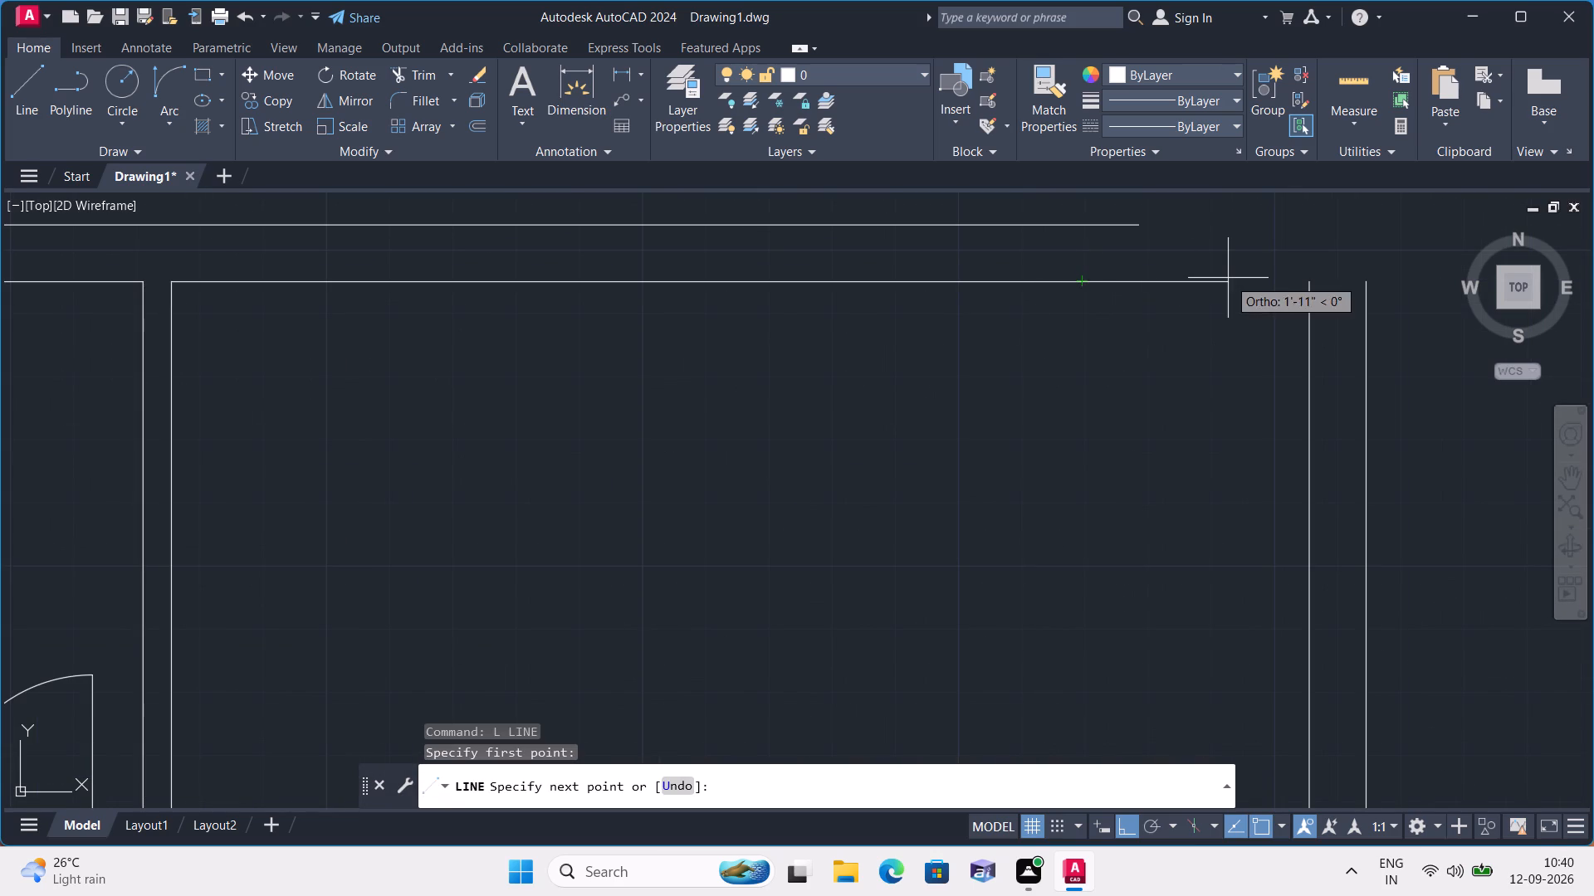
{"action": "left_click", "coordinate": [1305, 284]}
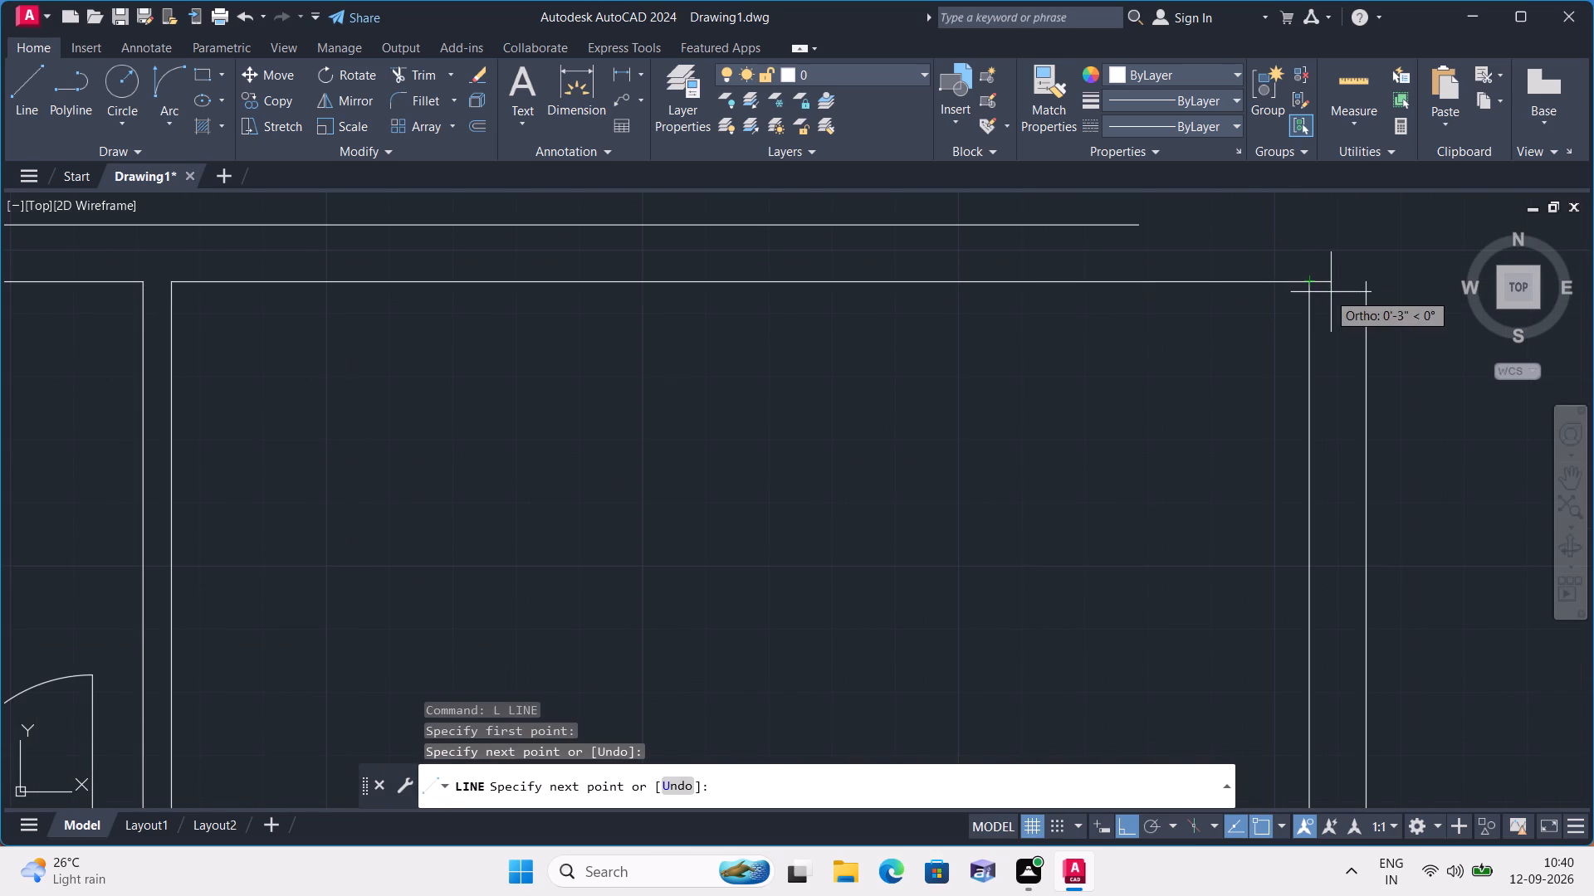
{"action": "key", "text": "space"}
{"action": "key", "text": "space"}
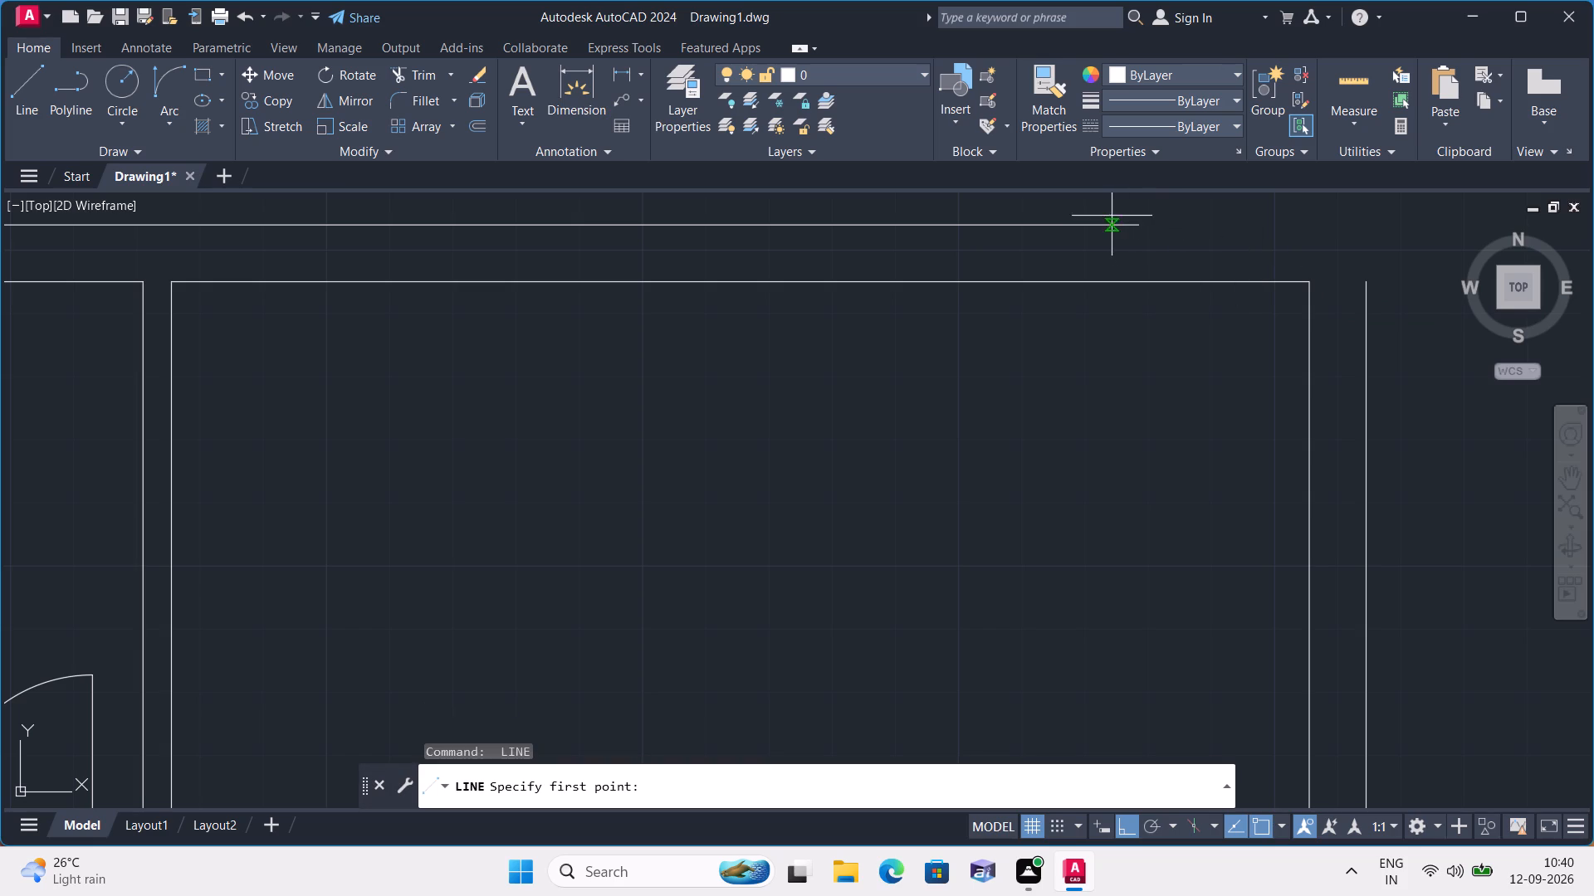
{"action": "left_click", "coordinate": [1145, 223]}
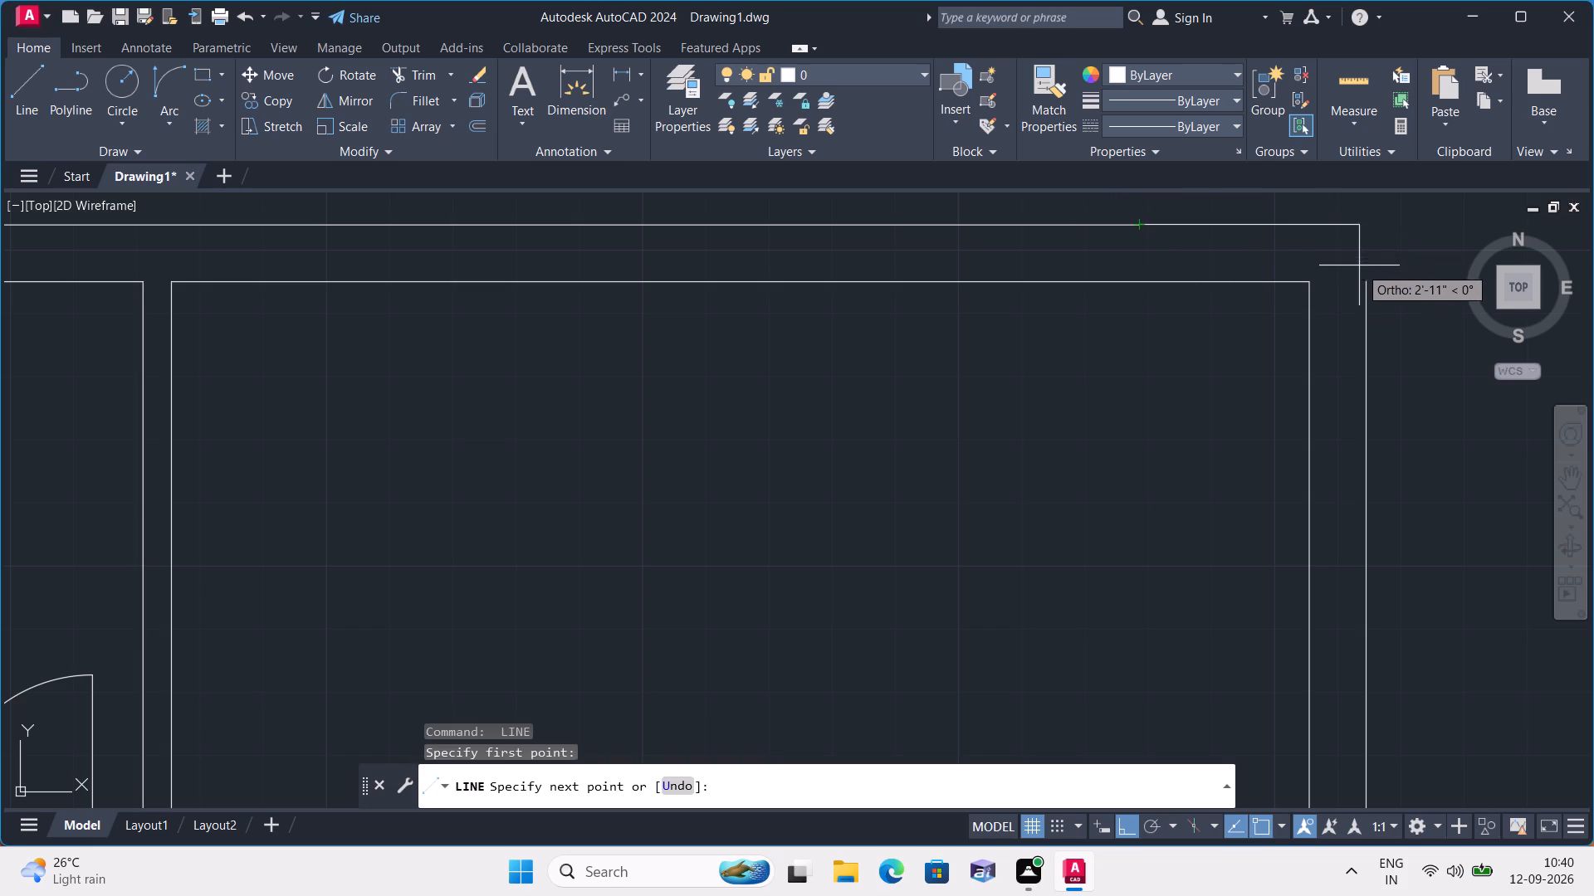
{"action": "left_click_drag", "start_coordinate": [1368, 223], "coordinate": [1372, 239]}
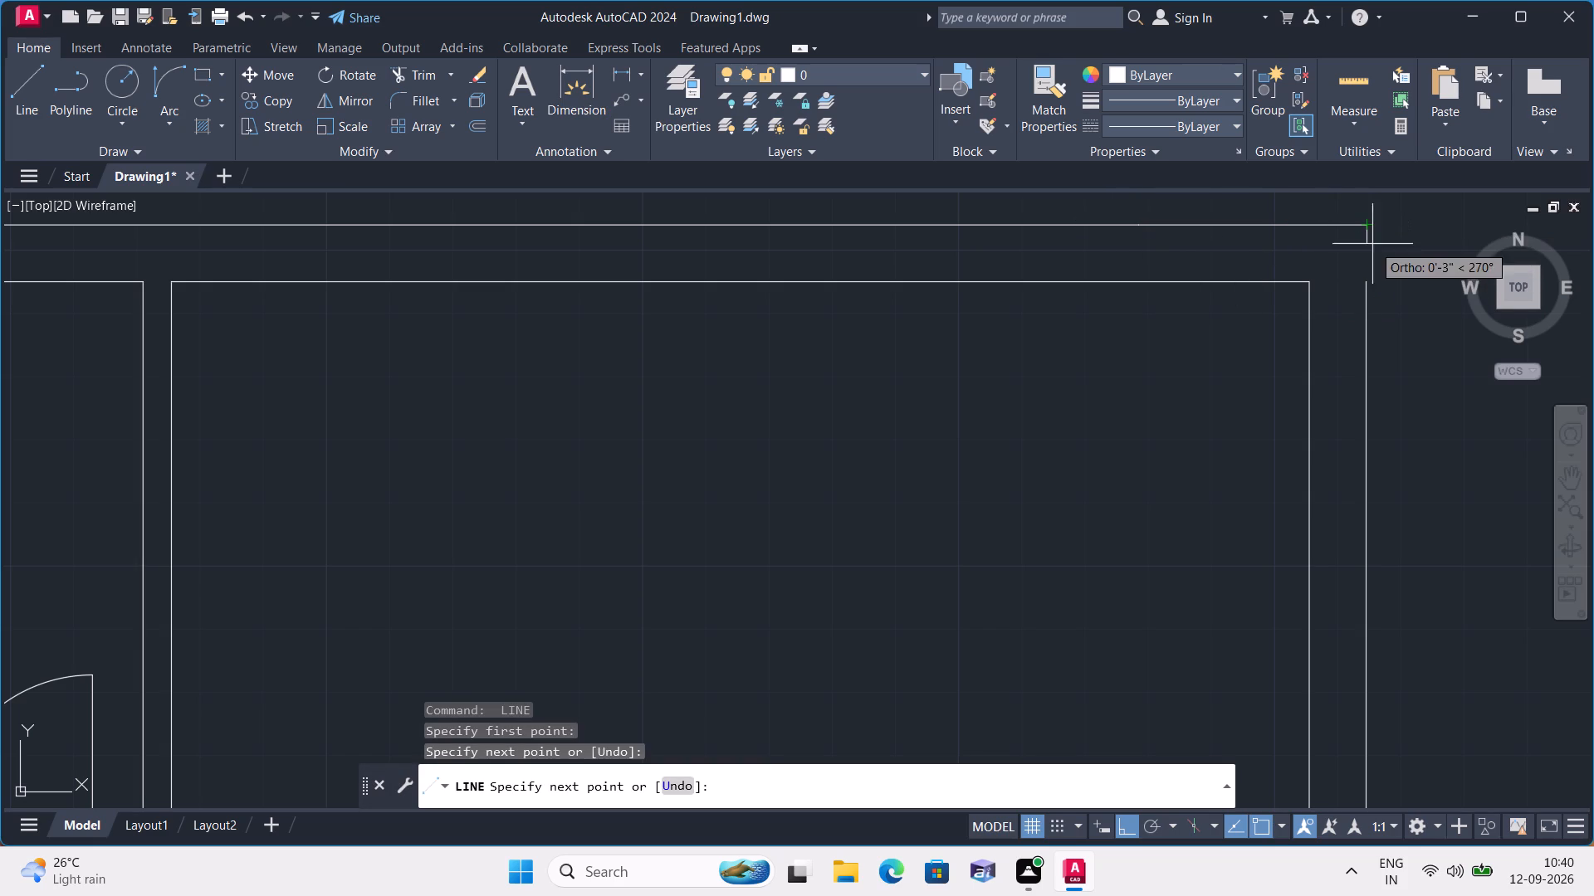
{"action": "left_click", "coordinate": [1372, 278]}
{"action": "key", "text": "space"}
Draw a vertical line about 50'-8" long down from the right wall's inner face end, past the bottom wall.
{"action": "scroll", "coordinate": [1361, 301], "scroll_direction": "down", "scroll_amount": 4}
{"action": "scroll", "coordinate": [1392, 398], "scroll_direction": "up", "scroll_amount": 1}
{"action": "middle_click_drag", "start_coordinate": [1392, 398], "coordinate": [1242, 273]}
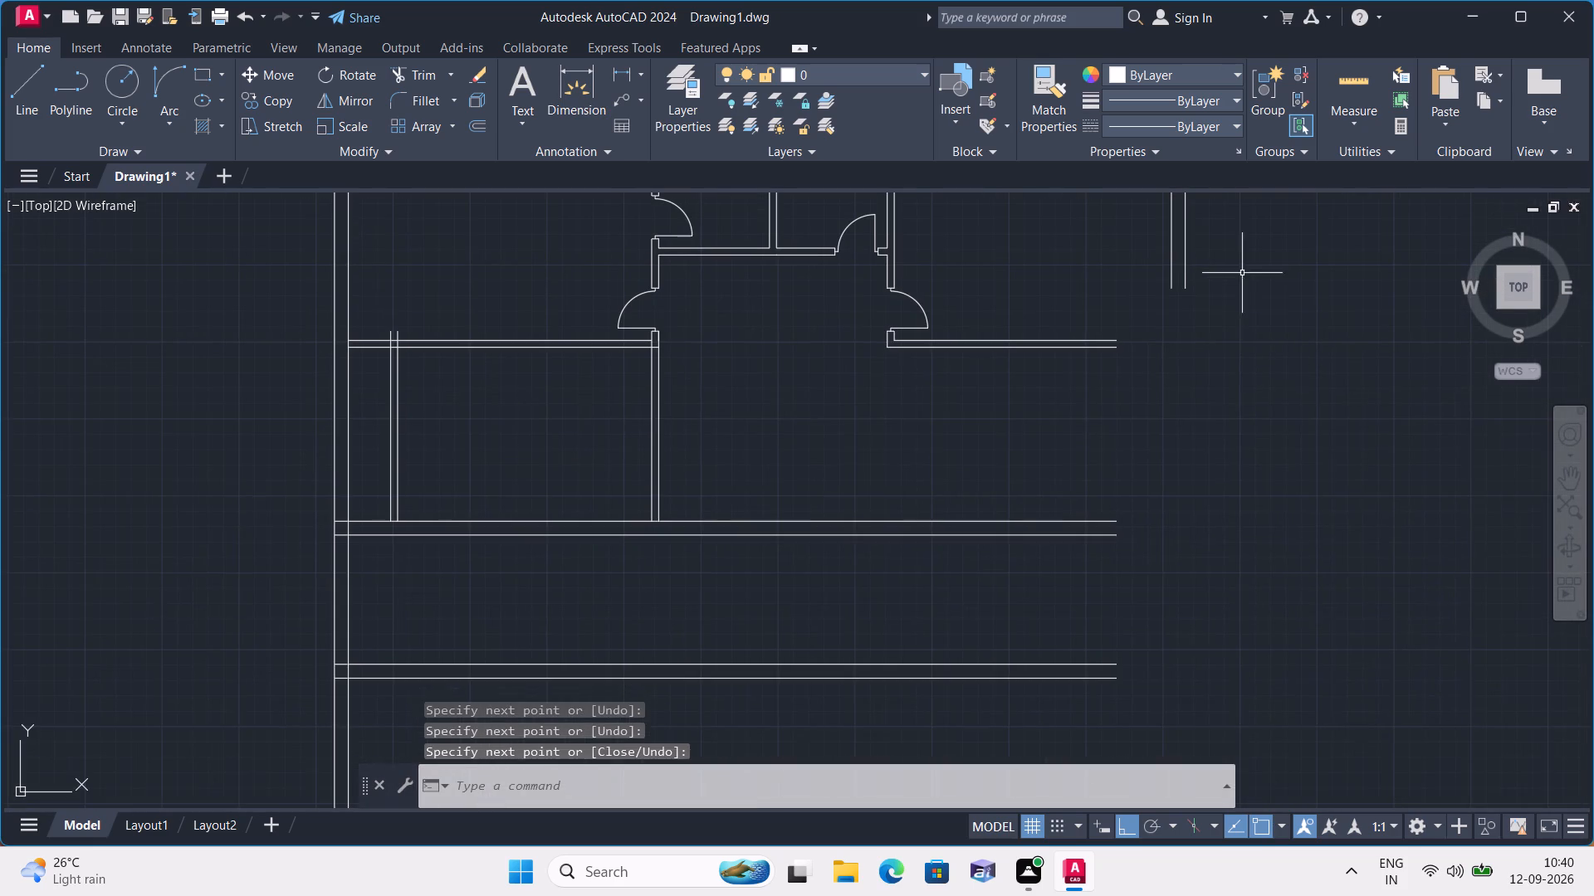
{"action": "key", "text": "space"}
{"action": "left_click", "coordinate": [1172, 282]}
{"action": "middle_click_drag", "start_coordinate": [1186, 365], "coordinate": [1156, 259]}
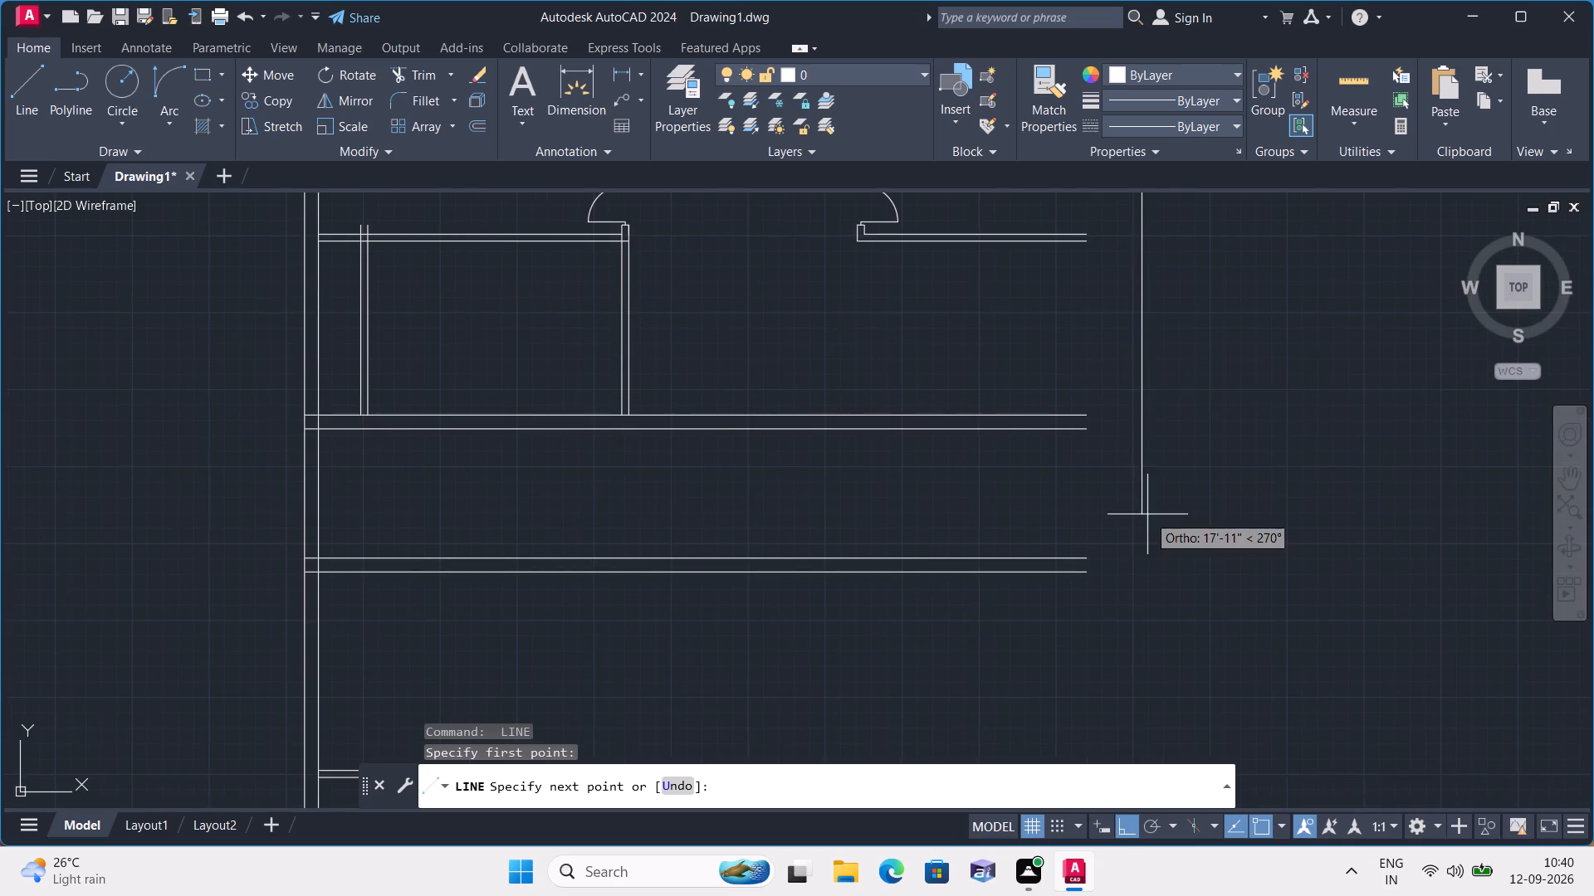
{"action": "middle_click_drag", "start_coordinate": [1147, 514], "coordinate": [1083, 271]}
{"action": "scroll", "coordinate": [1083, 271], "scroll_direction": "down", "scroll_amount": 1}
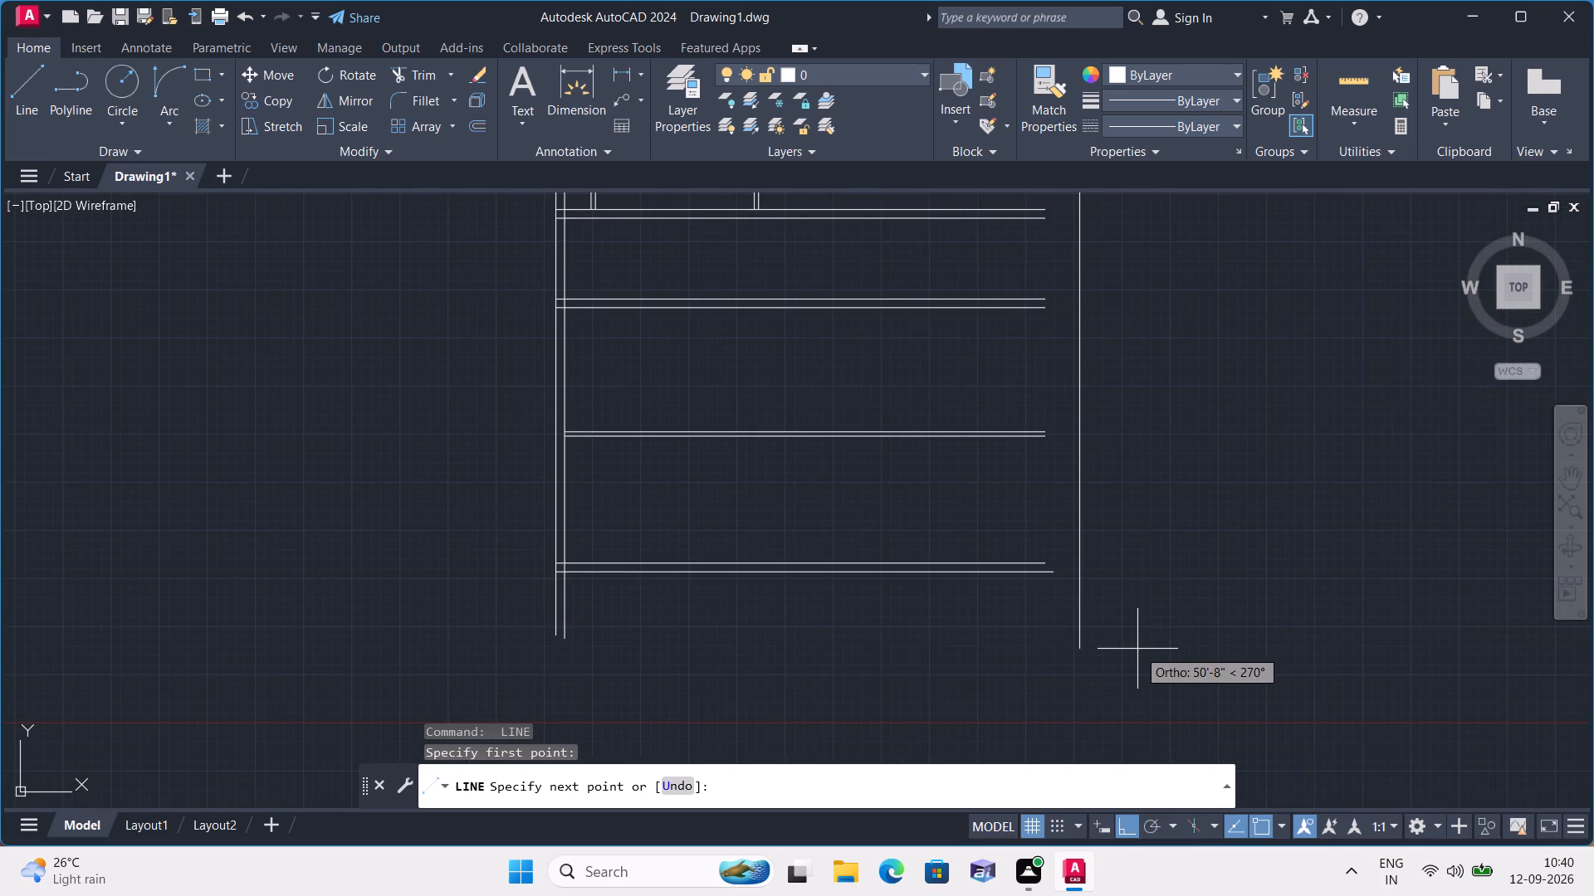
{"action": "left_click", "coordinate": [1137, 649]}
{"action": "key", "text": "space"}
Draw a vertical line down from the right wall's outer top corner to beyond the bottom wall as its outer face.
{"action": "middle_click_drag", "start_coordinate": [1117, 327], "coordinate": [1132, 402]}
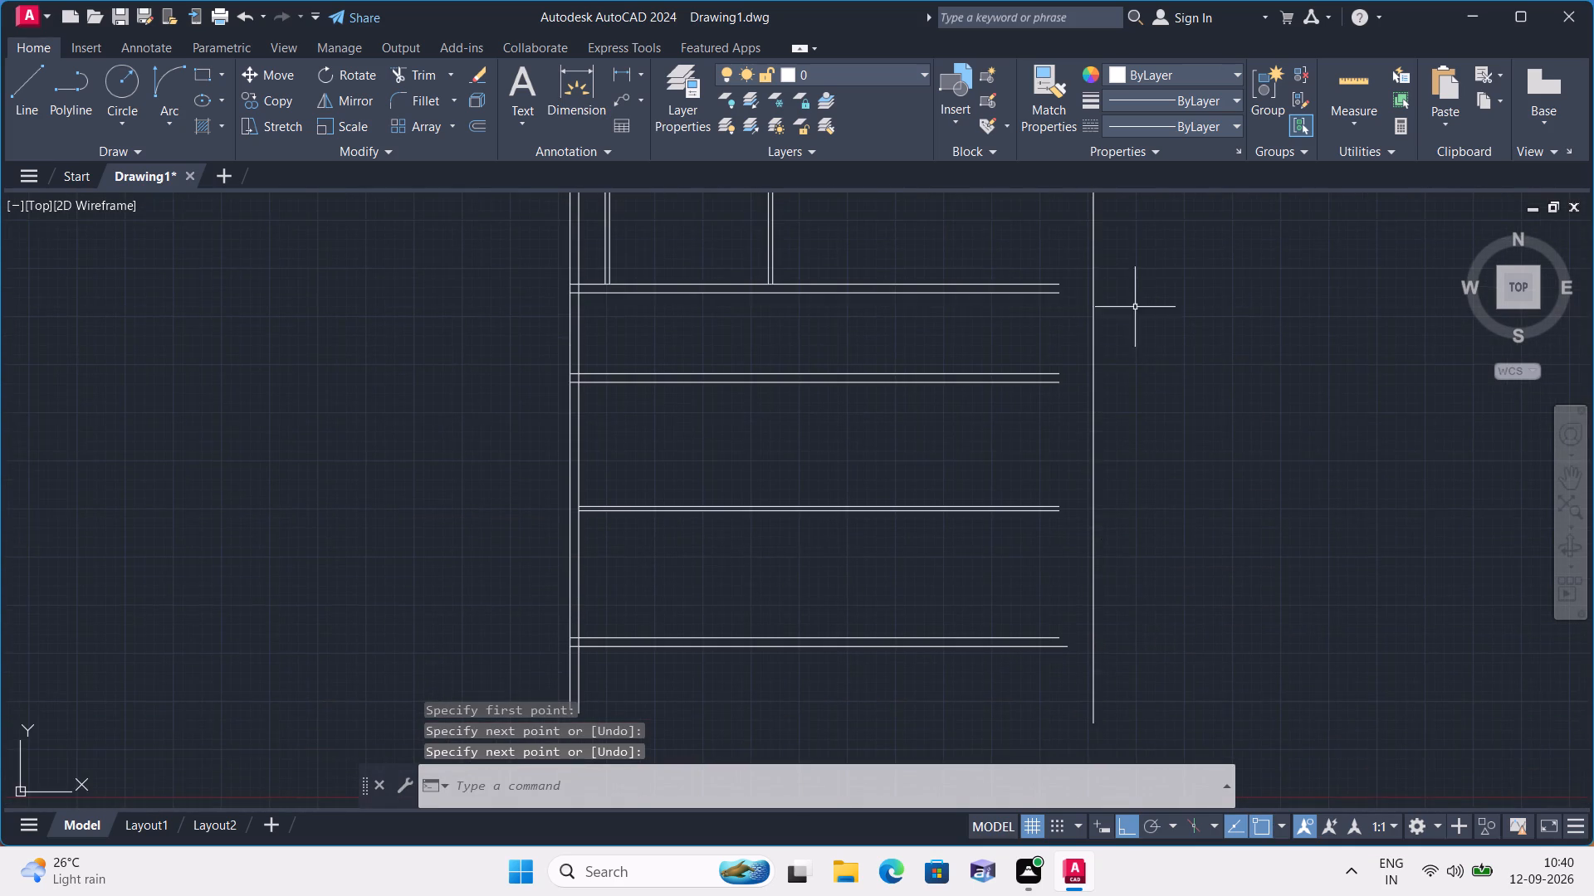
{"action": "middle_click_drag", "start_coordinate": [1154, 380], "coordinate": [1172, 486]}
{"action": "key", "text": "space"}
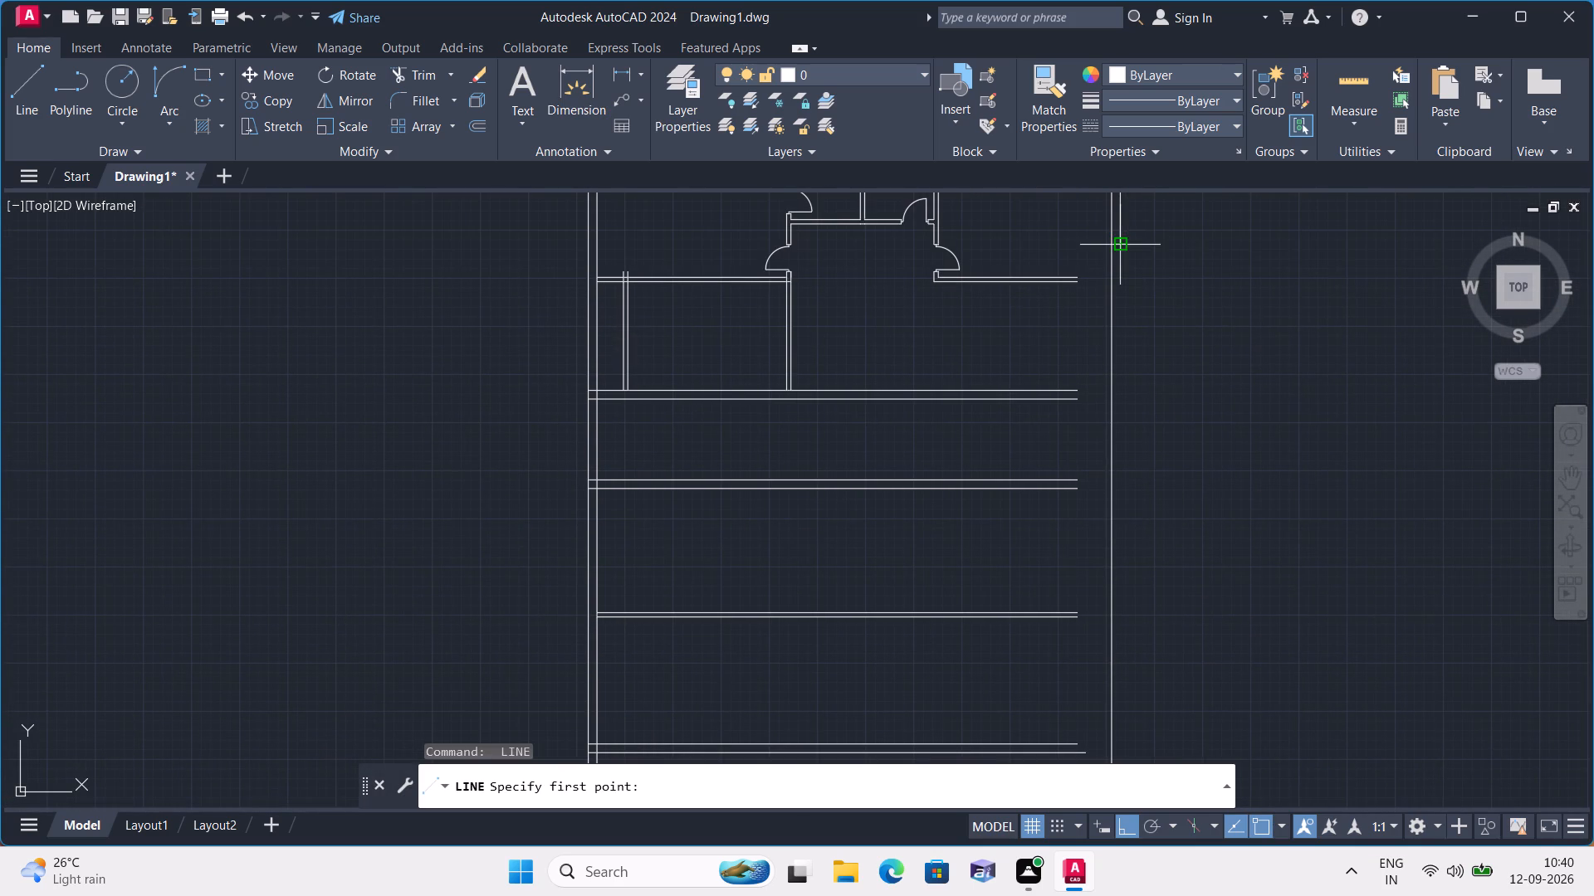
{"action": "left_click", "coordinate": [1126, 245]}
{"action": "middle_click_drag", "start_coordinate": [1151, 333], "coordinate": [1120, 241]}
{"action": "middle_click_drag", "start_coordinate": [1185, 667], "coordinate": [1183, 665]}
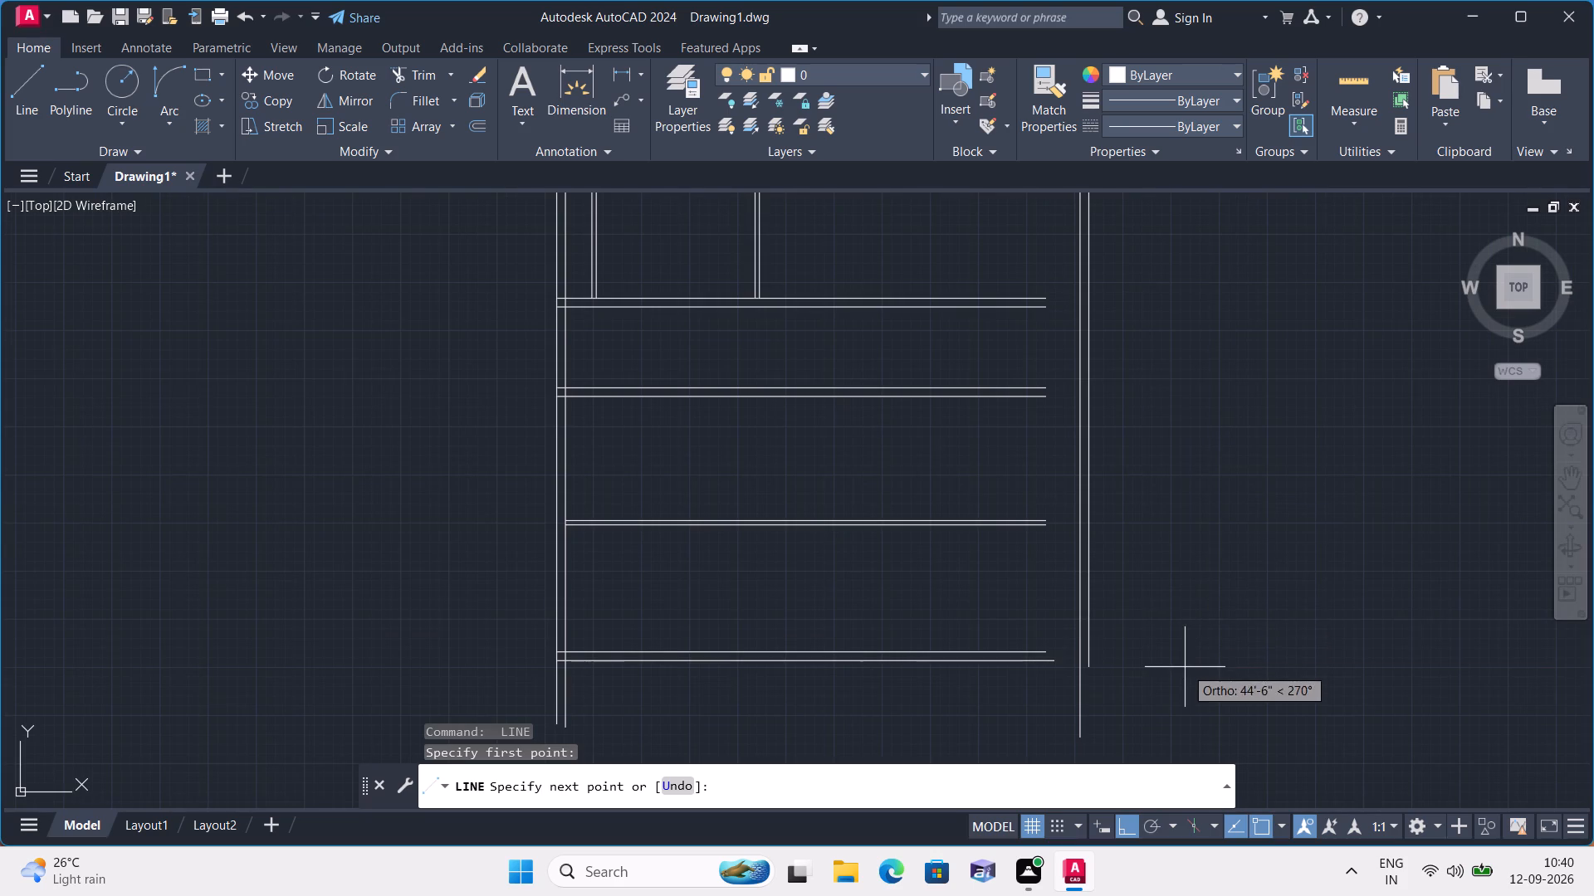
{"action": "middle_click_drag", "start_coordinate": [1183, 665], "coordinate": [1131, 453]}
{"action": "left_click", "coordinate": [1142, 549]}
{"action": "key", "text": "space"}
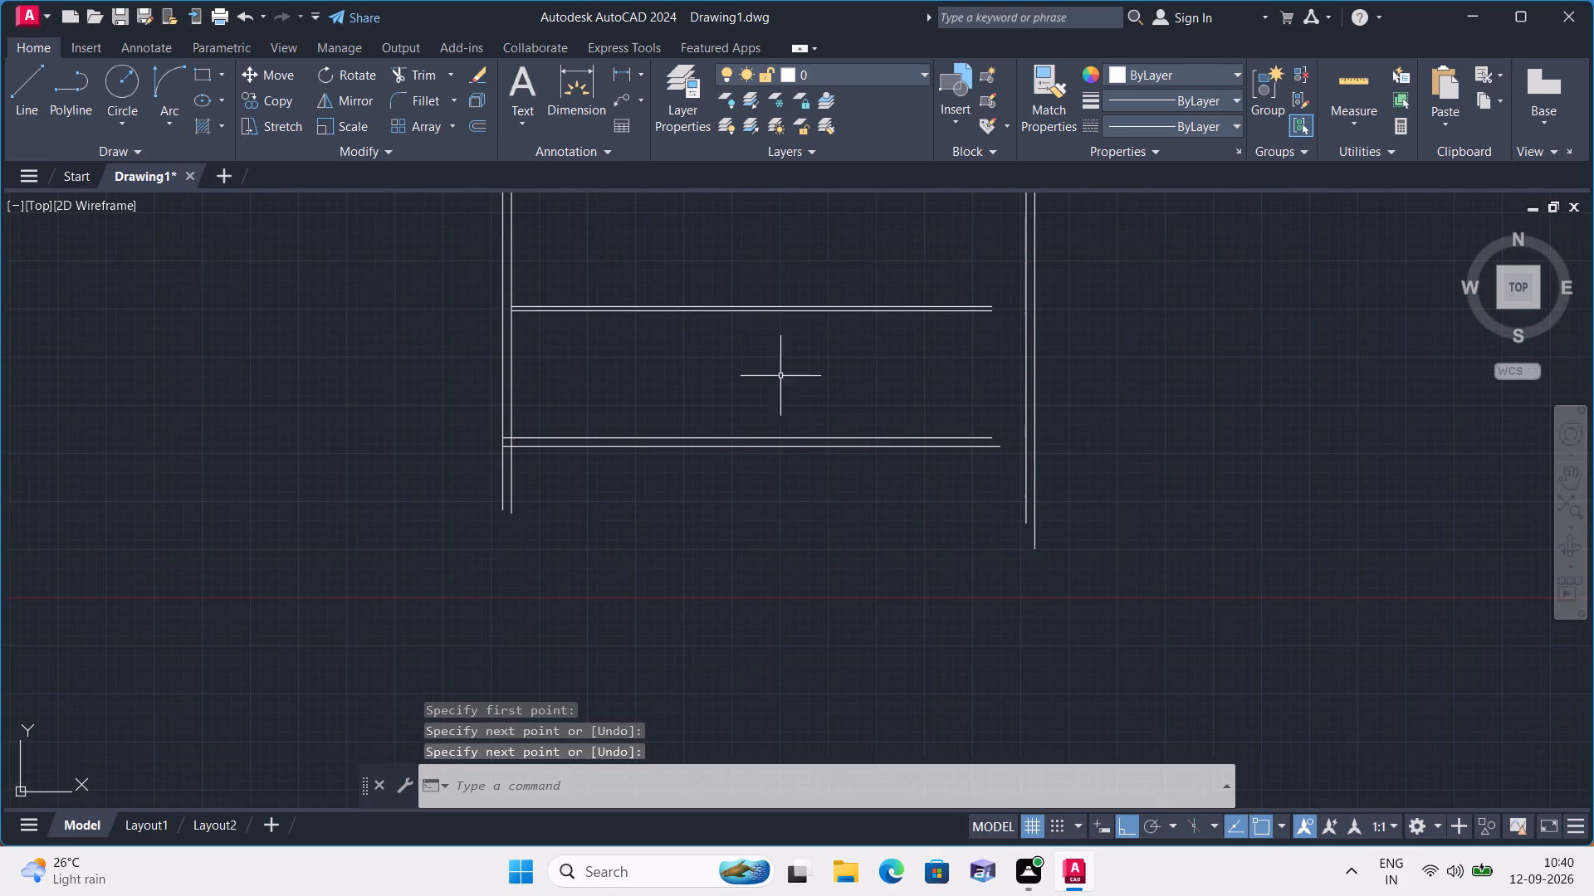
Extend both lines of the upper-right room's horizontal partition to the right wall's inner face.
{"action": "scroll", "coordinate": [750, 358], "scroll_direction": "down", "scroll_amount": 2}
{"action": "middle_click_drag", "start_coordinate": [750, 358], "coordinate": [779, 431]}
{"action": "type", "text": "ext"}
{"action": "key", "text": "e"}
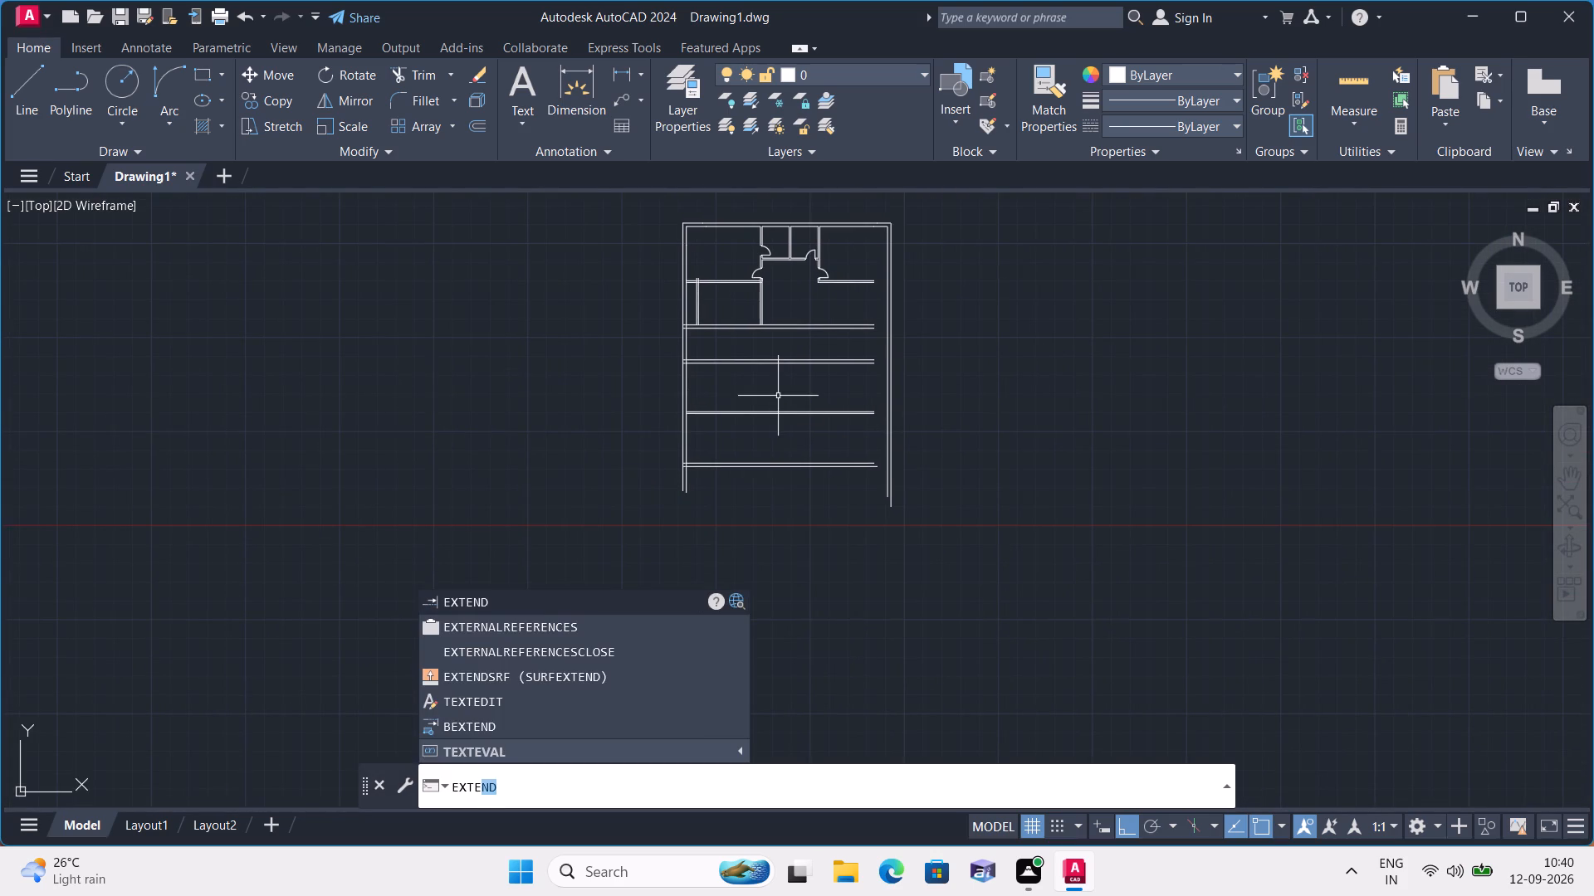
{"action": "key", "text": "space"}
{"action": "scroll", "coordinate": [837, 284], "scroll_direction": "up", "scroll_amount": 2}
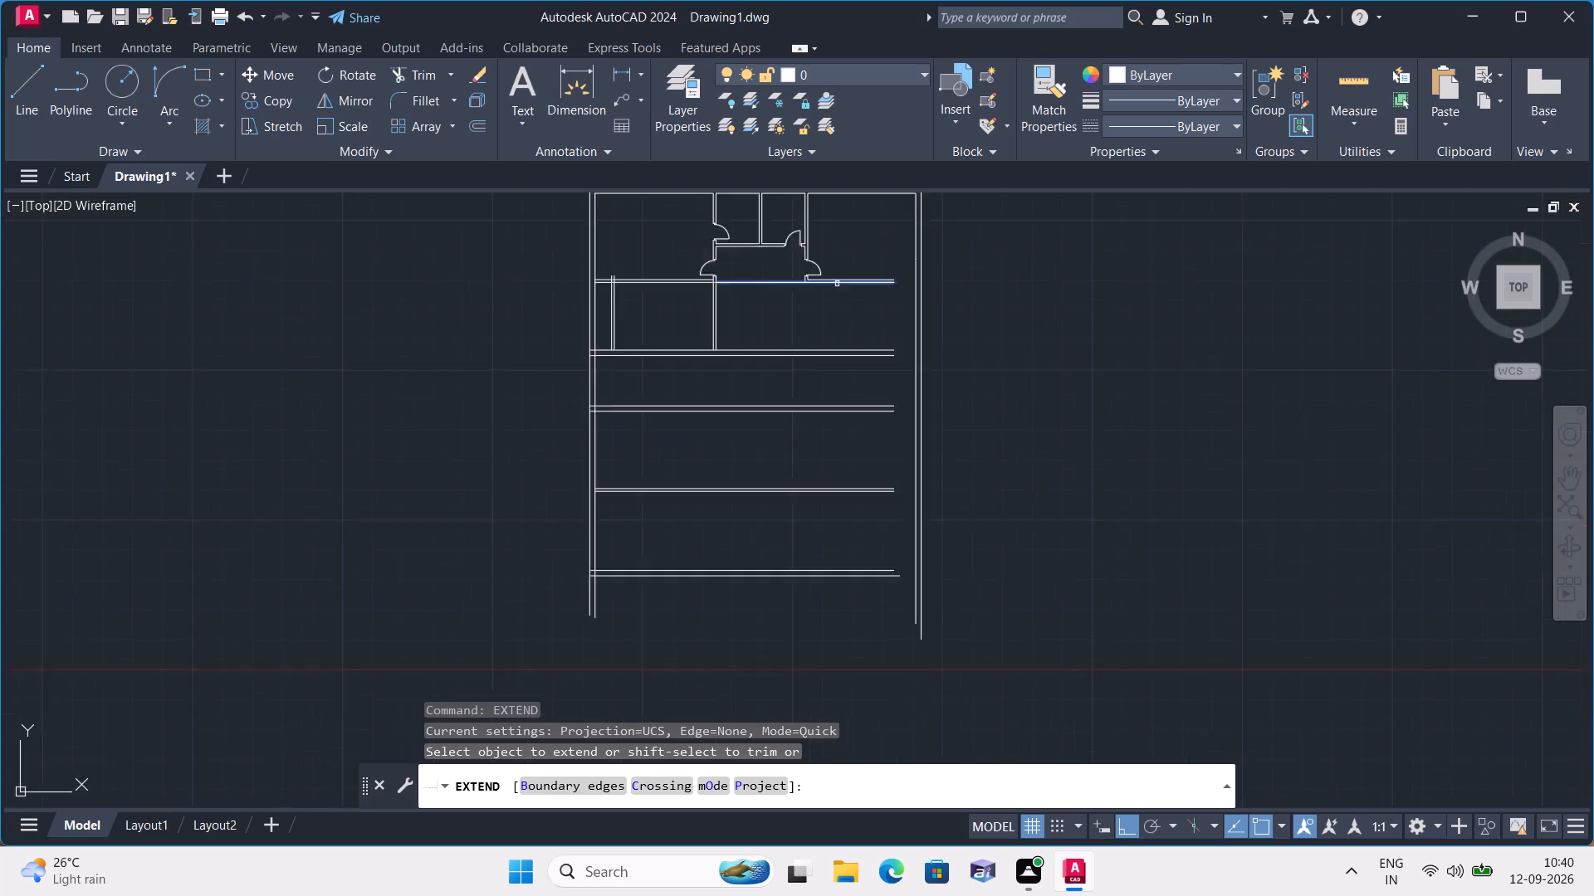
{"action": "scroll", "coordinate": [837, 284], "scroll_direction": "up", "scroll_amount": 2}
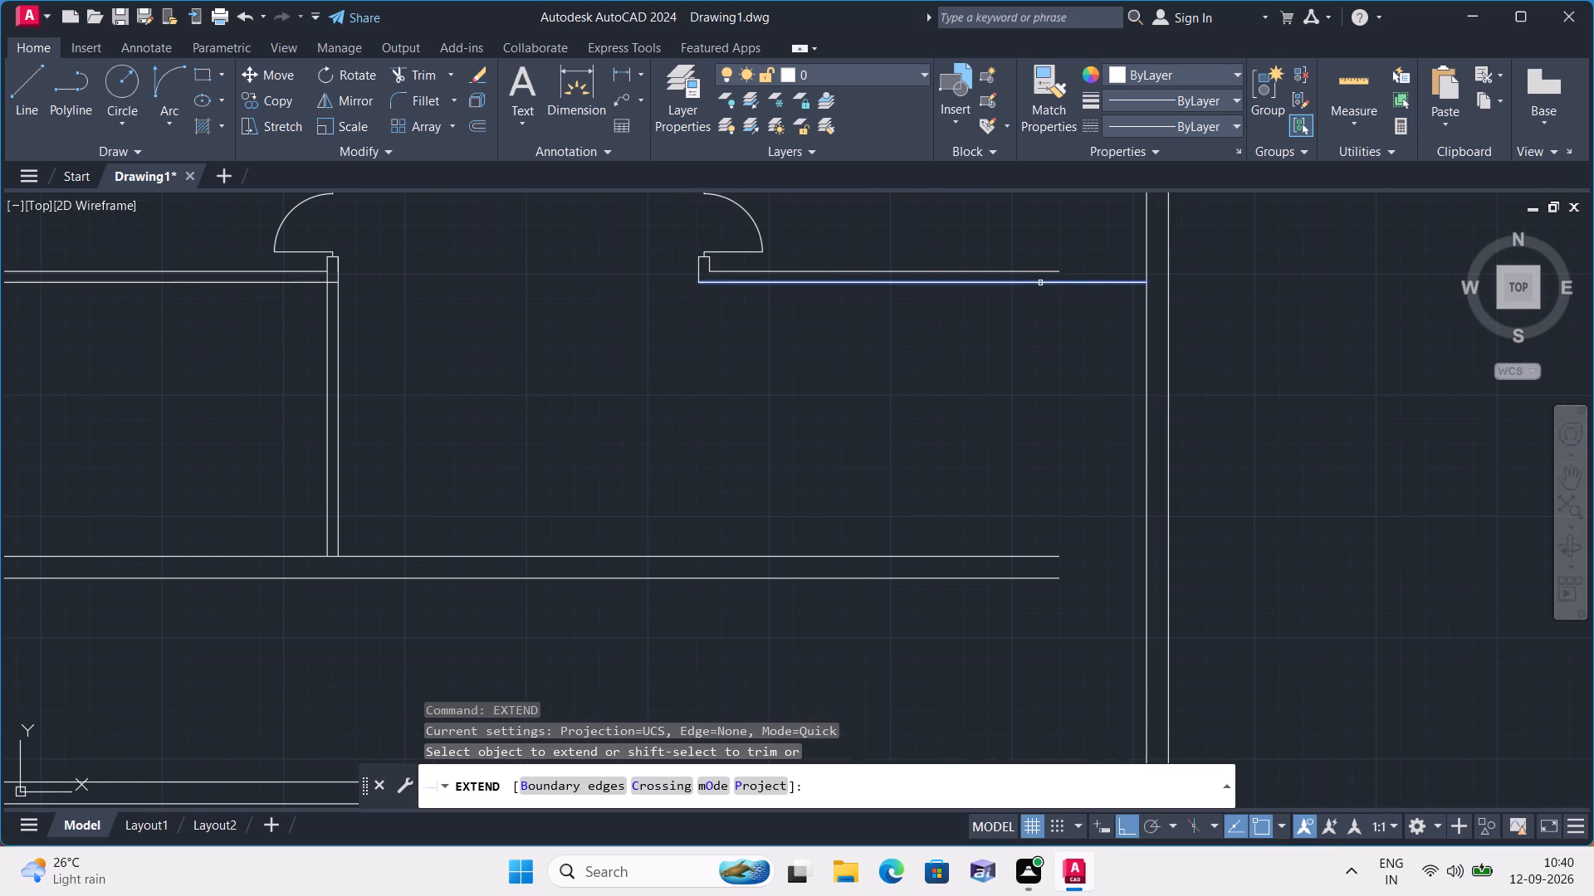
{"action": "left_click", "coordinate": [1040, 283]}
{"action": "left_click", "coordinate": [1051, 269]}
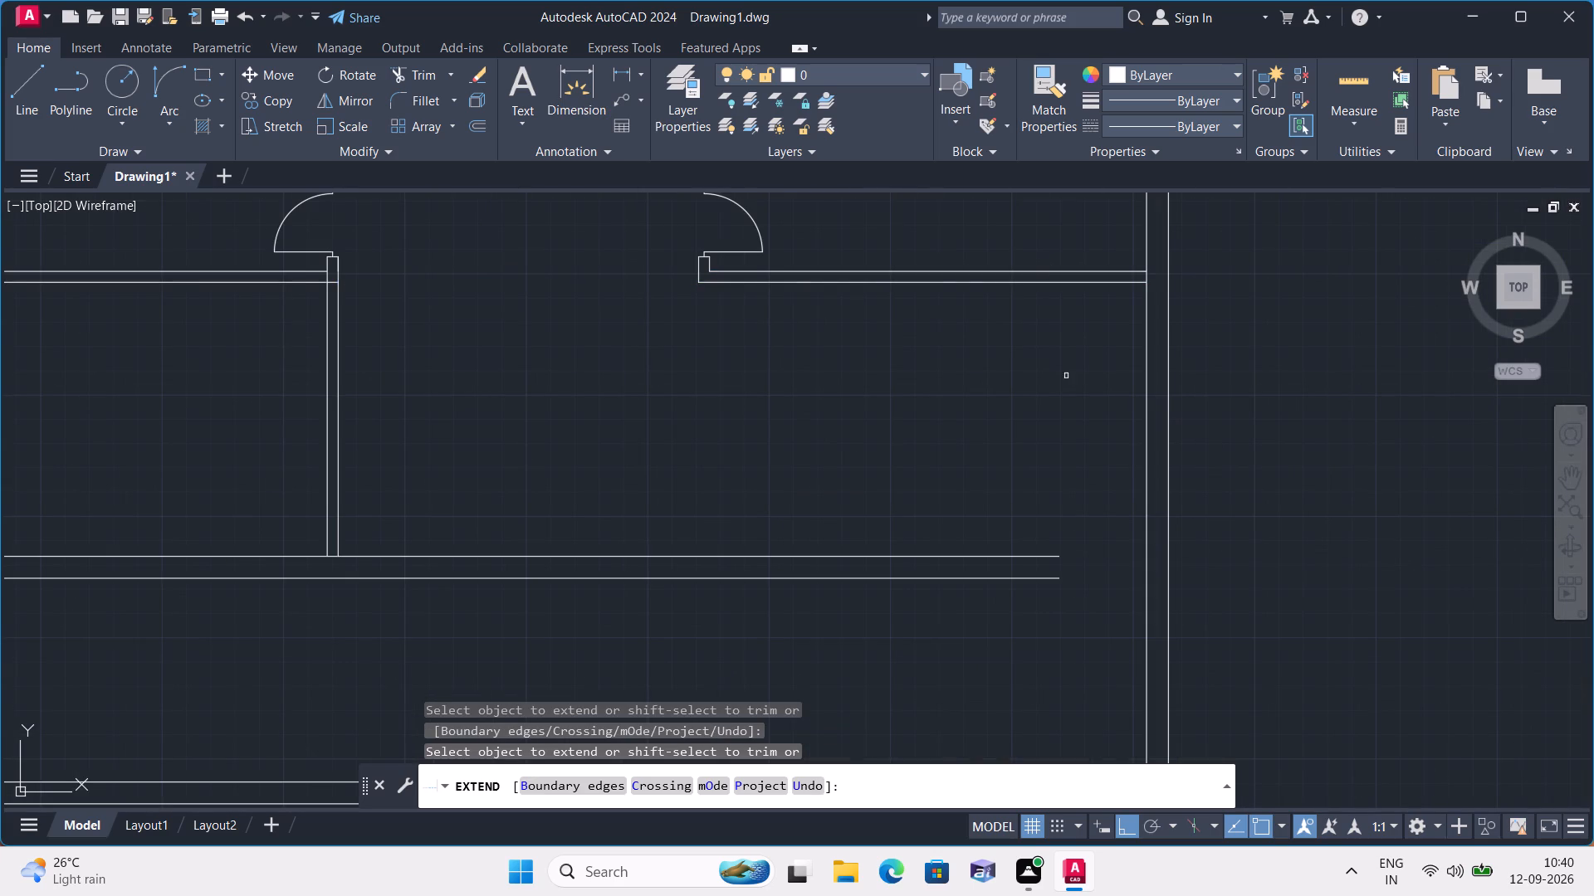
Extend both faces of the horizontal wall directly below the upper rooms to the right wall's outer face.
{"action": "left_click", "coordinate": [1058, 555]}
{"action": "left_click", "coordinate": [1058, 581]}
{"action": "left_click", "coordinate": [1132, 578]}
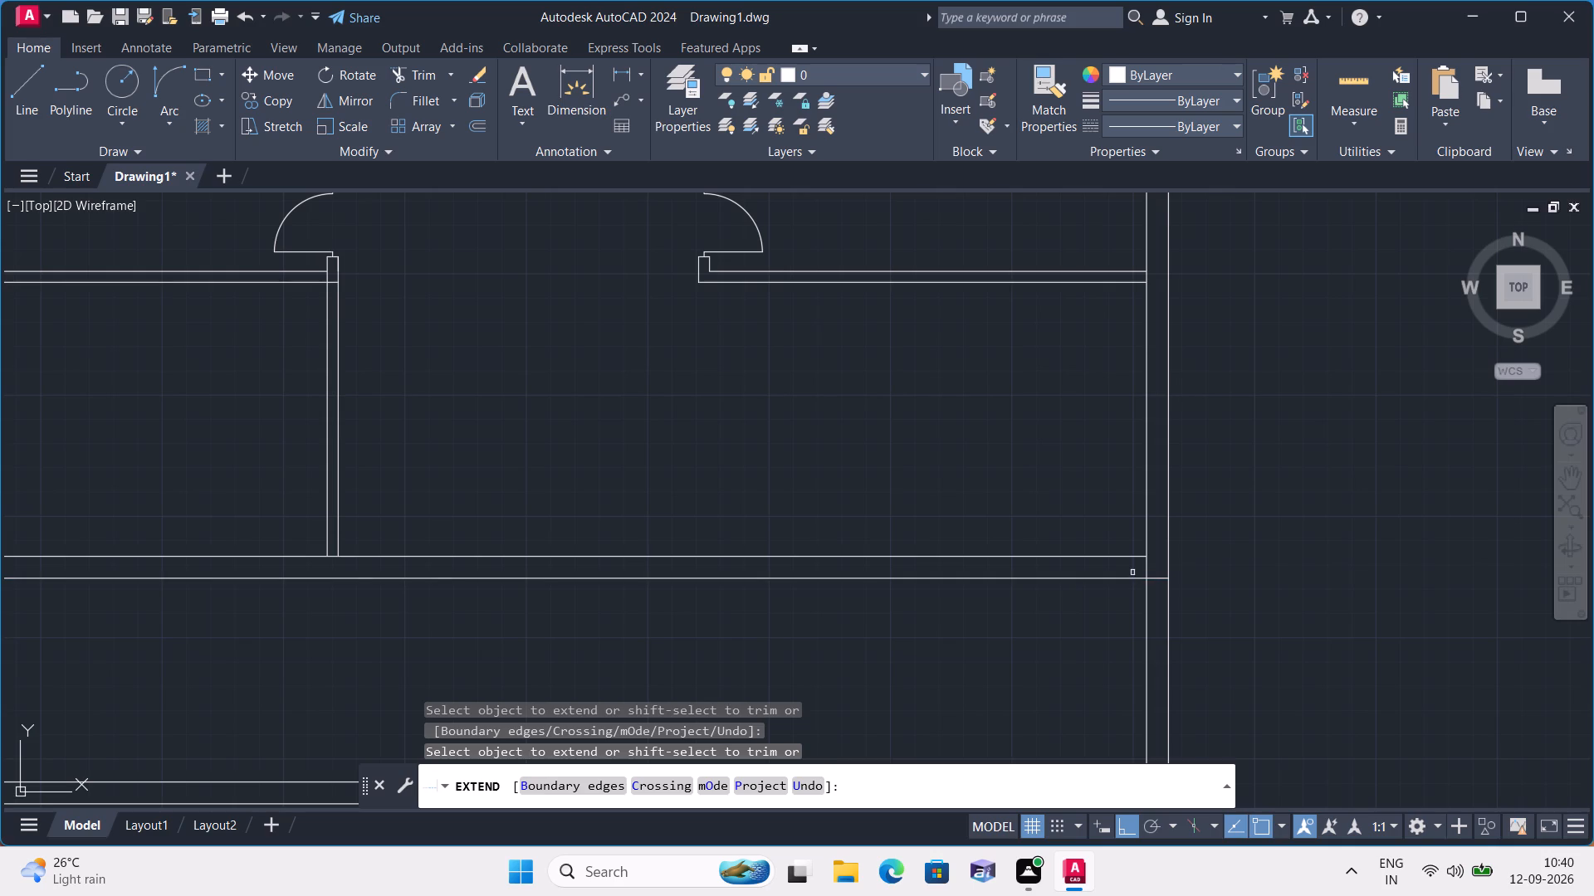
{"action": "left_click", "coordinate": [1134, 557]}
Extend both faces of the second full-width horizontal wall below the upper rooms to the right wall's outer face.
{"action": "scroll", "coordinate": [1026, 514], "scroll_direction": "down", "scroll_amount": 2}
{"action": "middle_click_drag", "start_coordinate": [901, 493], "coordinate": [812, 426]}
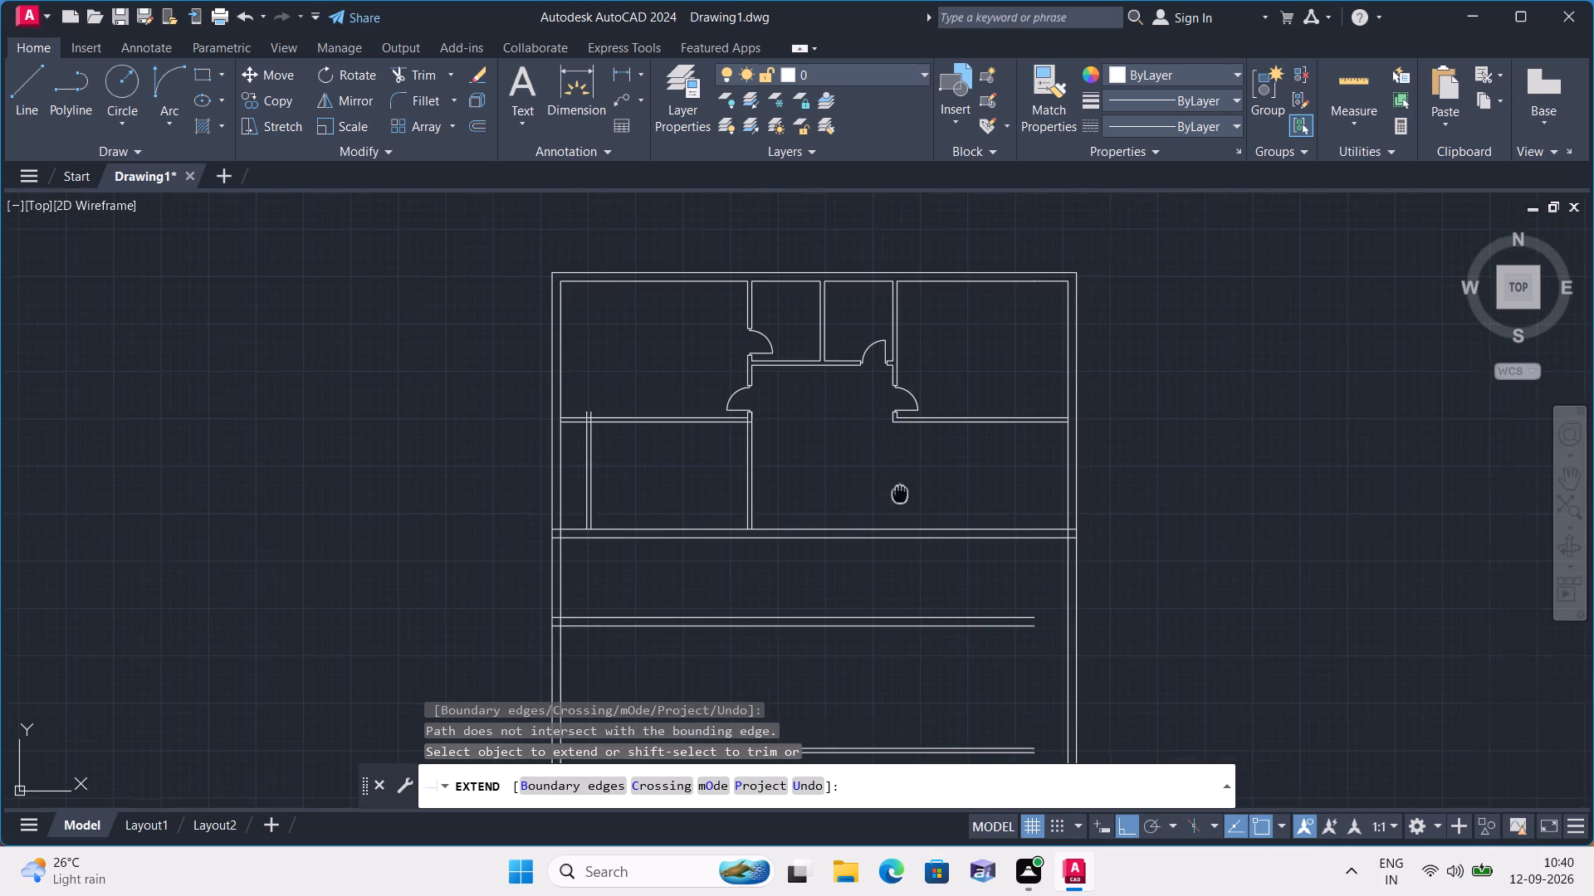
{"action": "middle_click_drag", "start_coordinate": [812, 426], "coordinate": [685, 283]}
{"action": "scroll", "coordinate": [893, 446], "scroll_direction": "up", "scroll_amount": 3}
{"action": "left_click", "coordinate": [737, 367]}
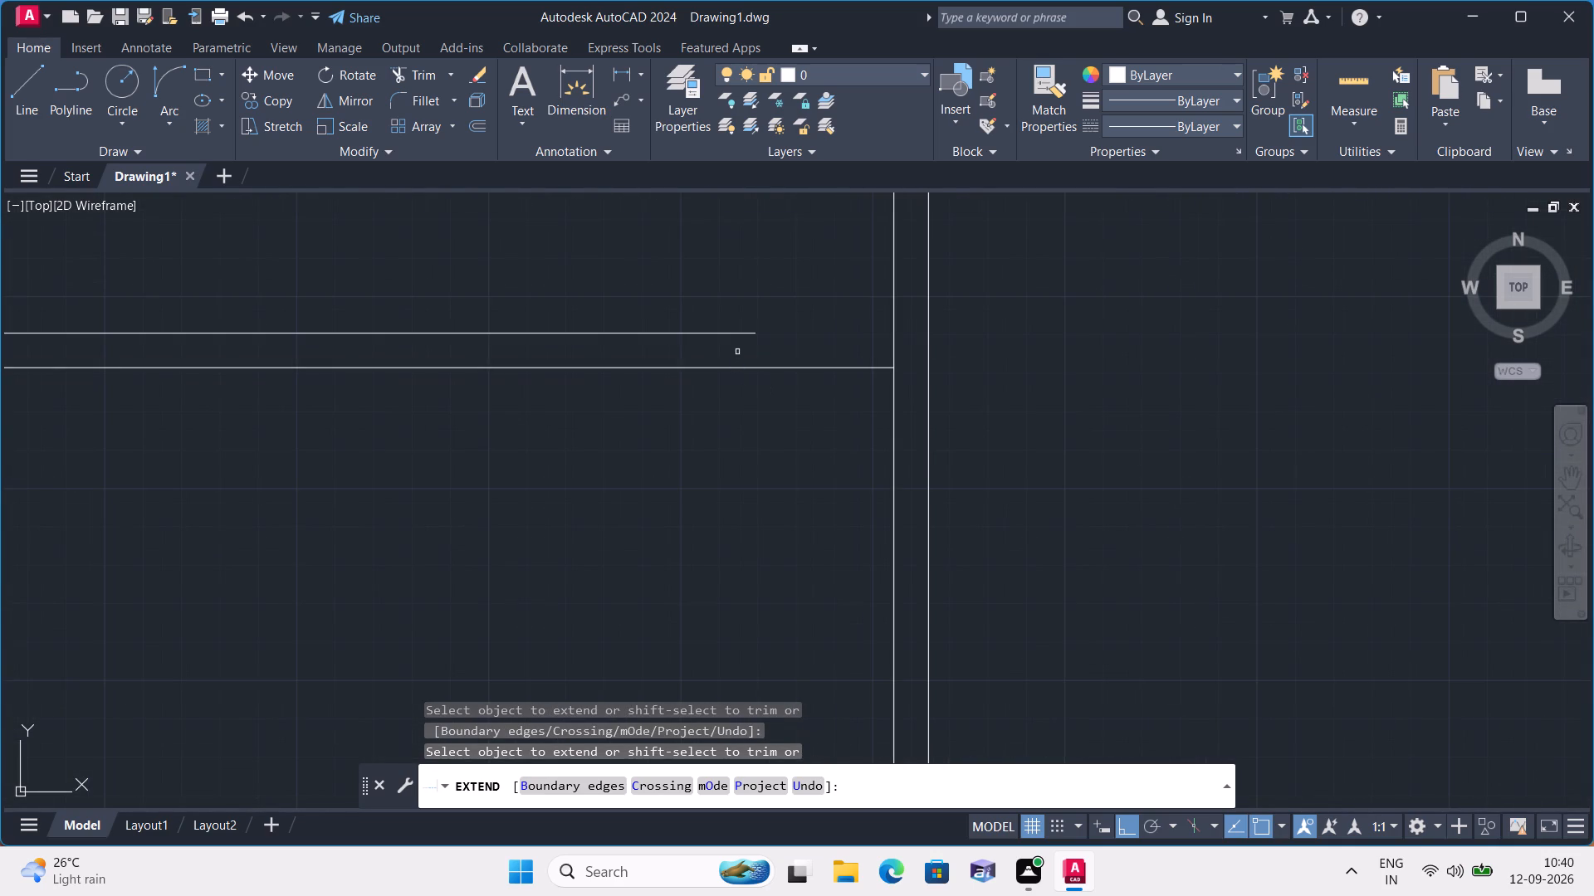
{"action": "left_click", "coordinate": [751, 334]}
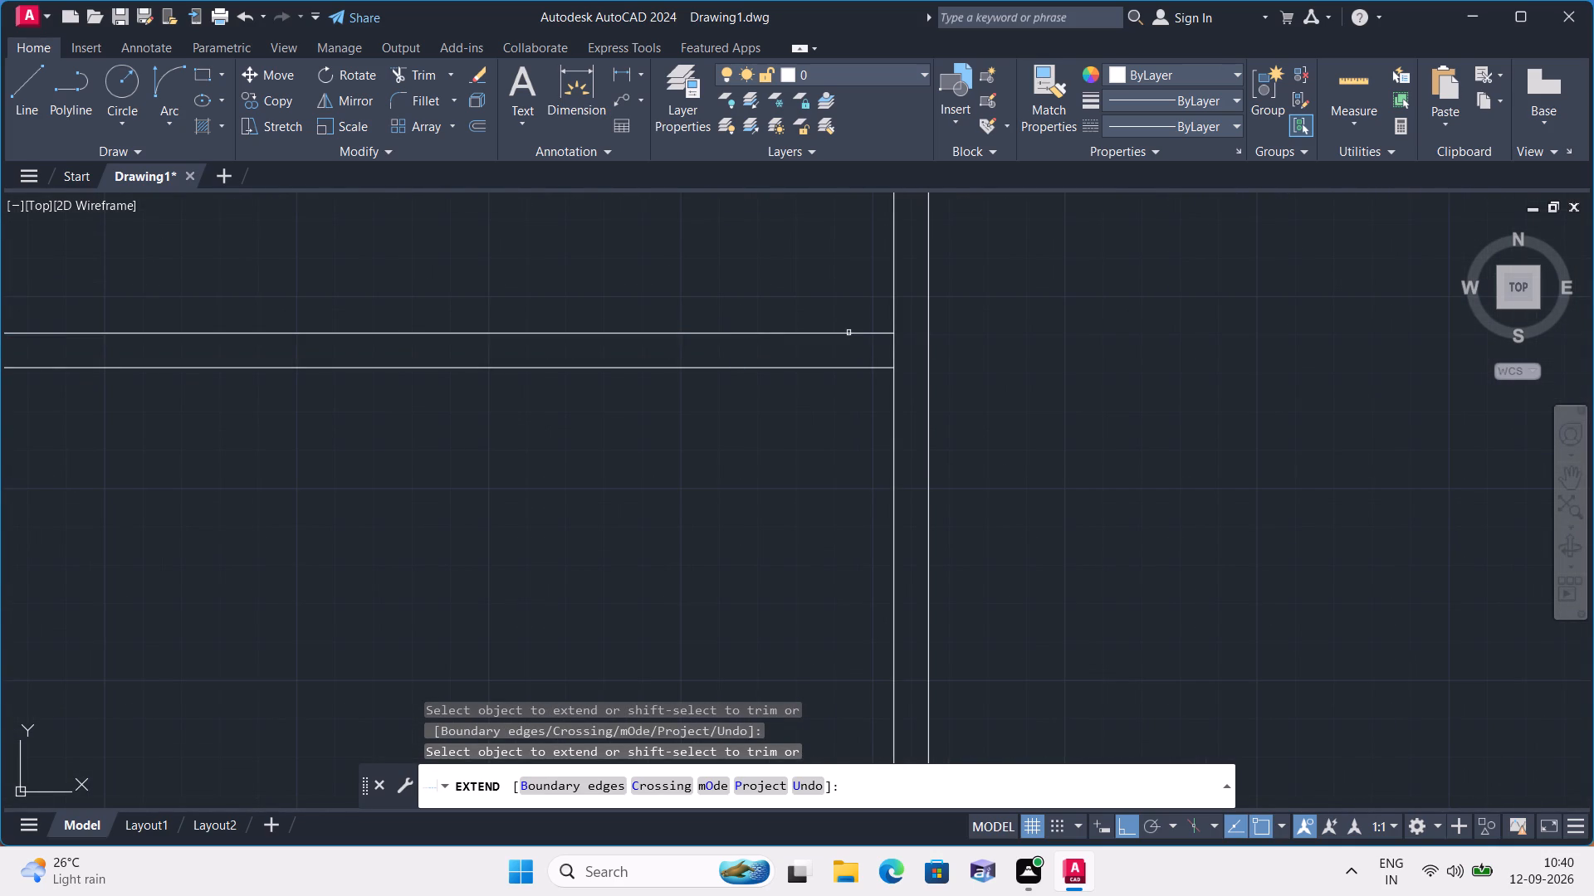
{"action": "left_click", "coordinate": [874, 330]}
{"action": "left_click", "coordinate": [876, 370]}
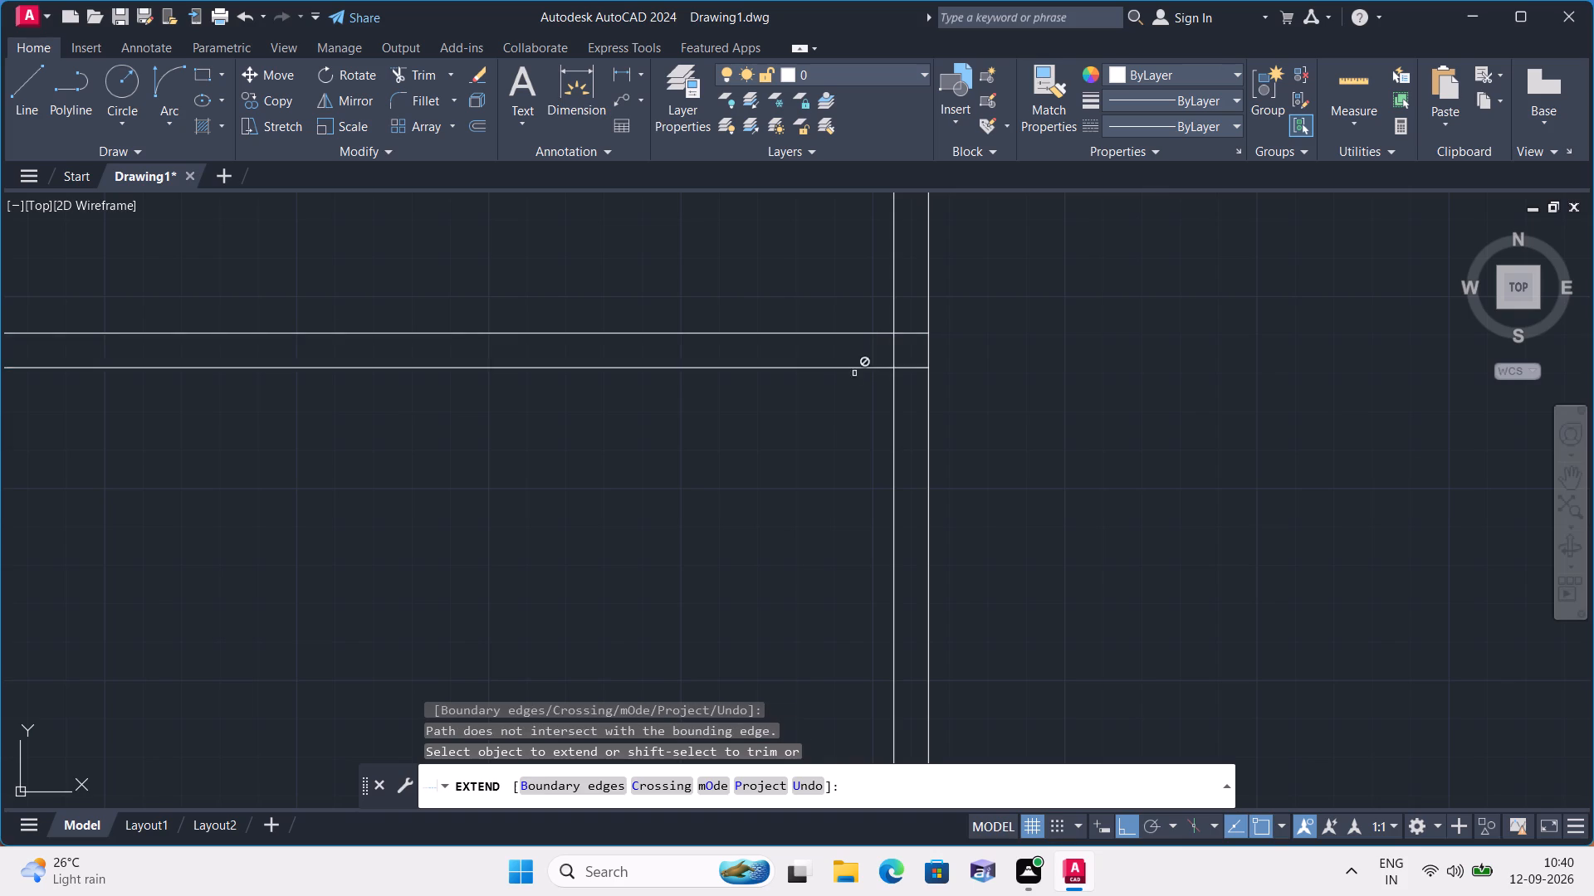
Extend both lines of the thin full-width partition above the bottom wall to the right wall's inner face.
{"action": "scroll", "coordinate": [807, 407], "scroll_direction": "down", "scroll_amount": 2}
{"action": "middle_click_drag", "start_coordinate": [780, 455], "coordinate": [730, 301]}
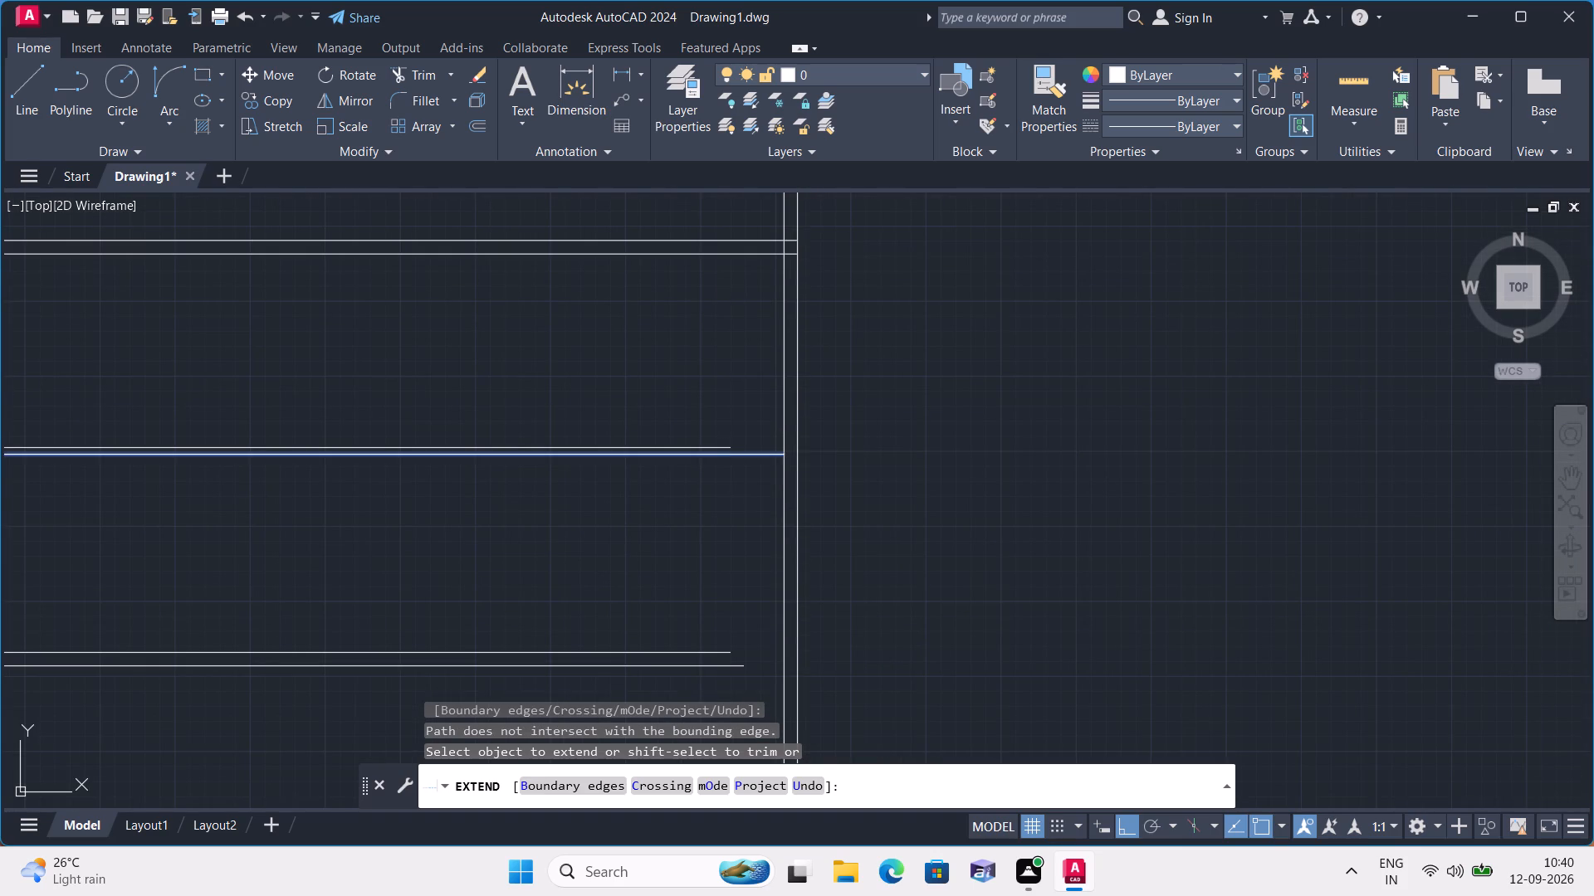
{"action": "left_click", "coordinate": [723, 452]}
{"action": "left_click", "coordinate": [725, 450]}
Extend both faces of the bottom exterior wall to the right wall's outer face.
{"action": "middle_click_drag", "start_coordinate": [714, 418], "coordinate": [682, 231]}
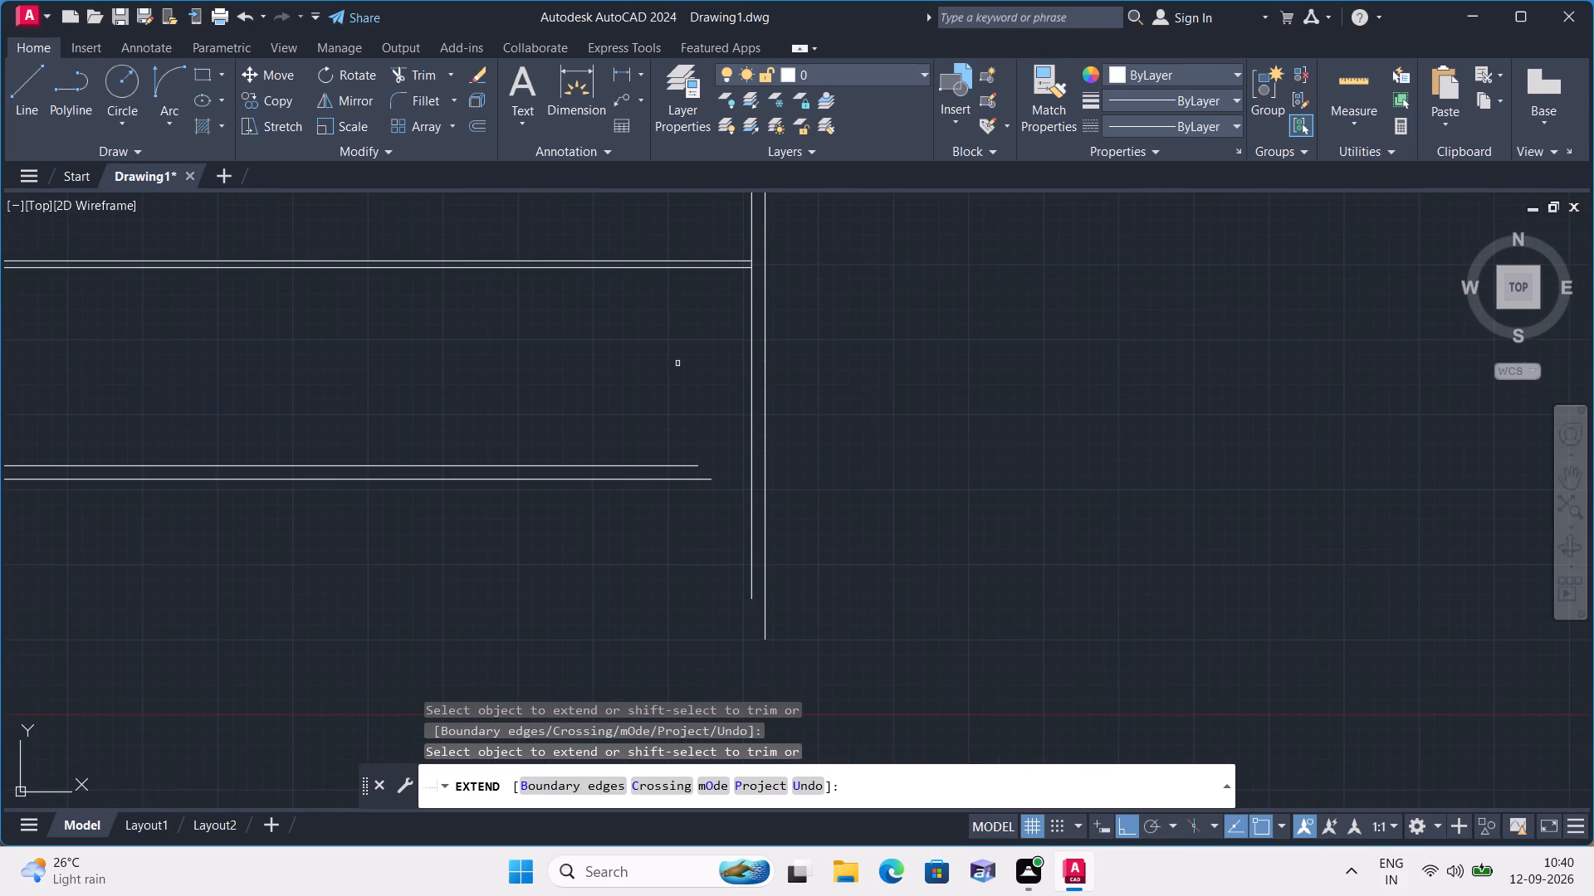
{"action": "left_click", "coordinate": [688, 462]}
{"action": "left_click", "coordinate": [699, 465]}
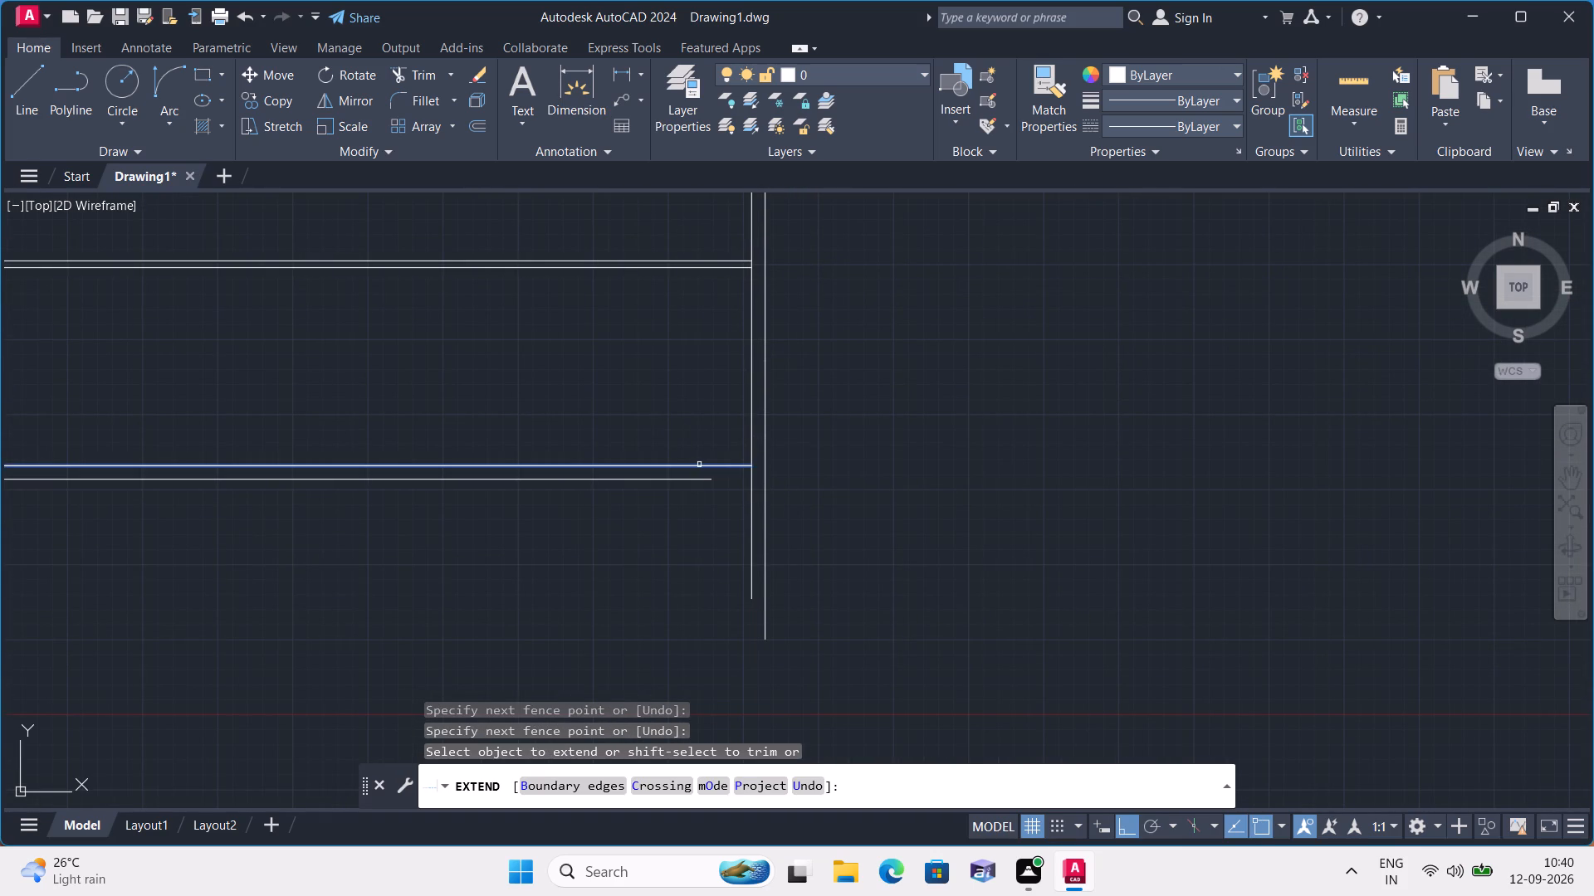
{"action": "left_click", "coordinate": [710, 476]}
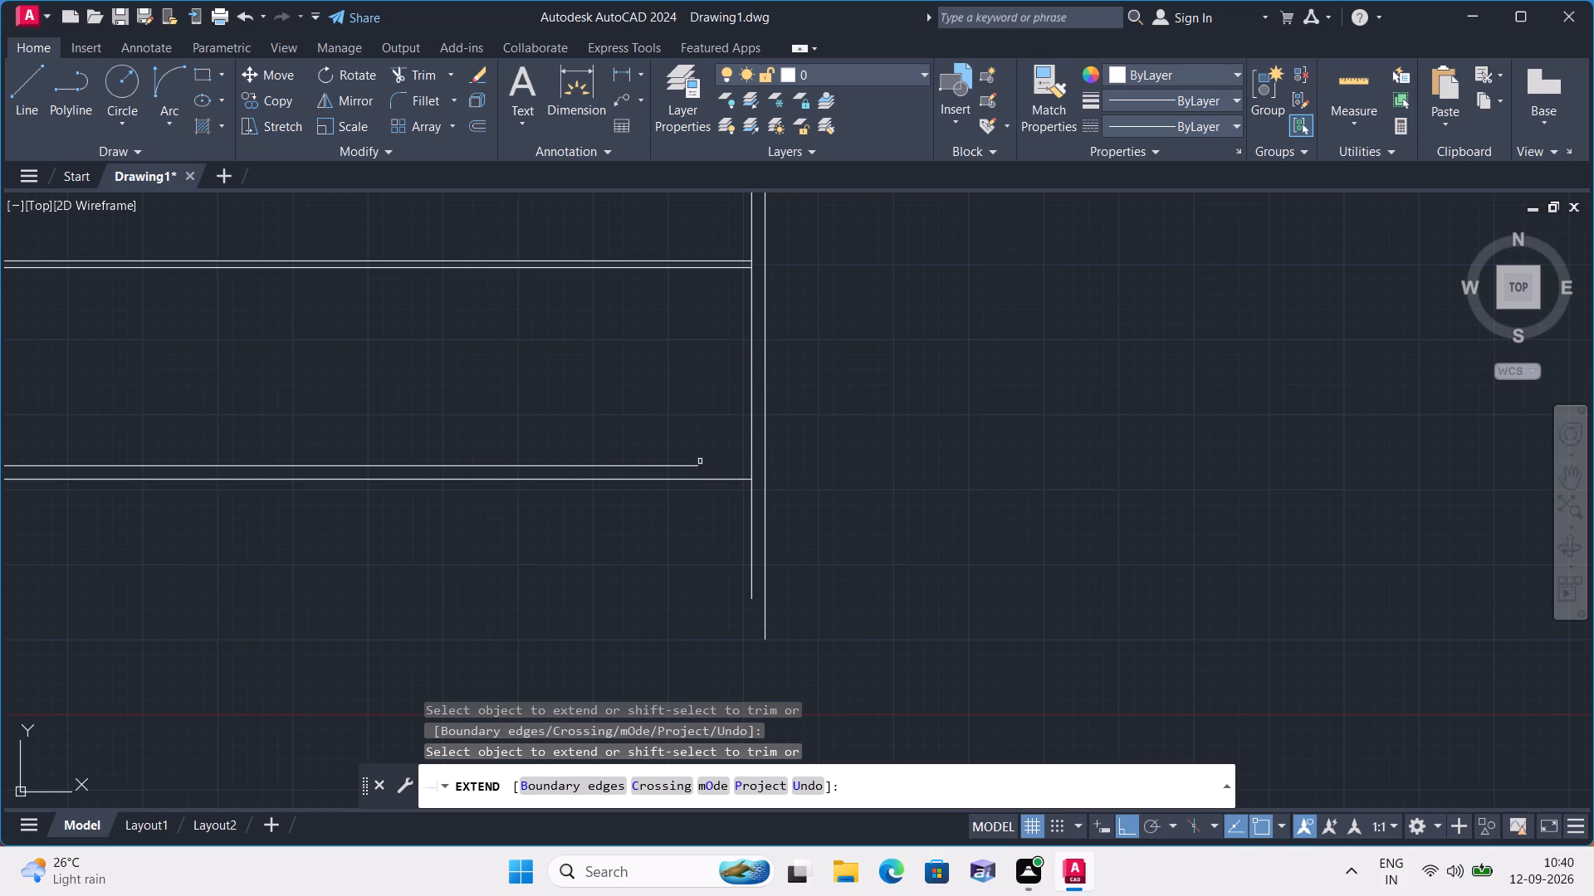
{"action": "left_click", "coordinate": [699, 465]}
{"action": "left_click", "coordinate": [746, 463]}
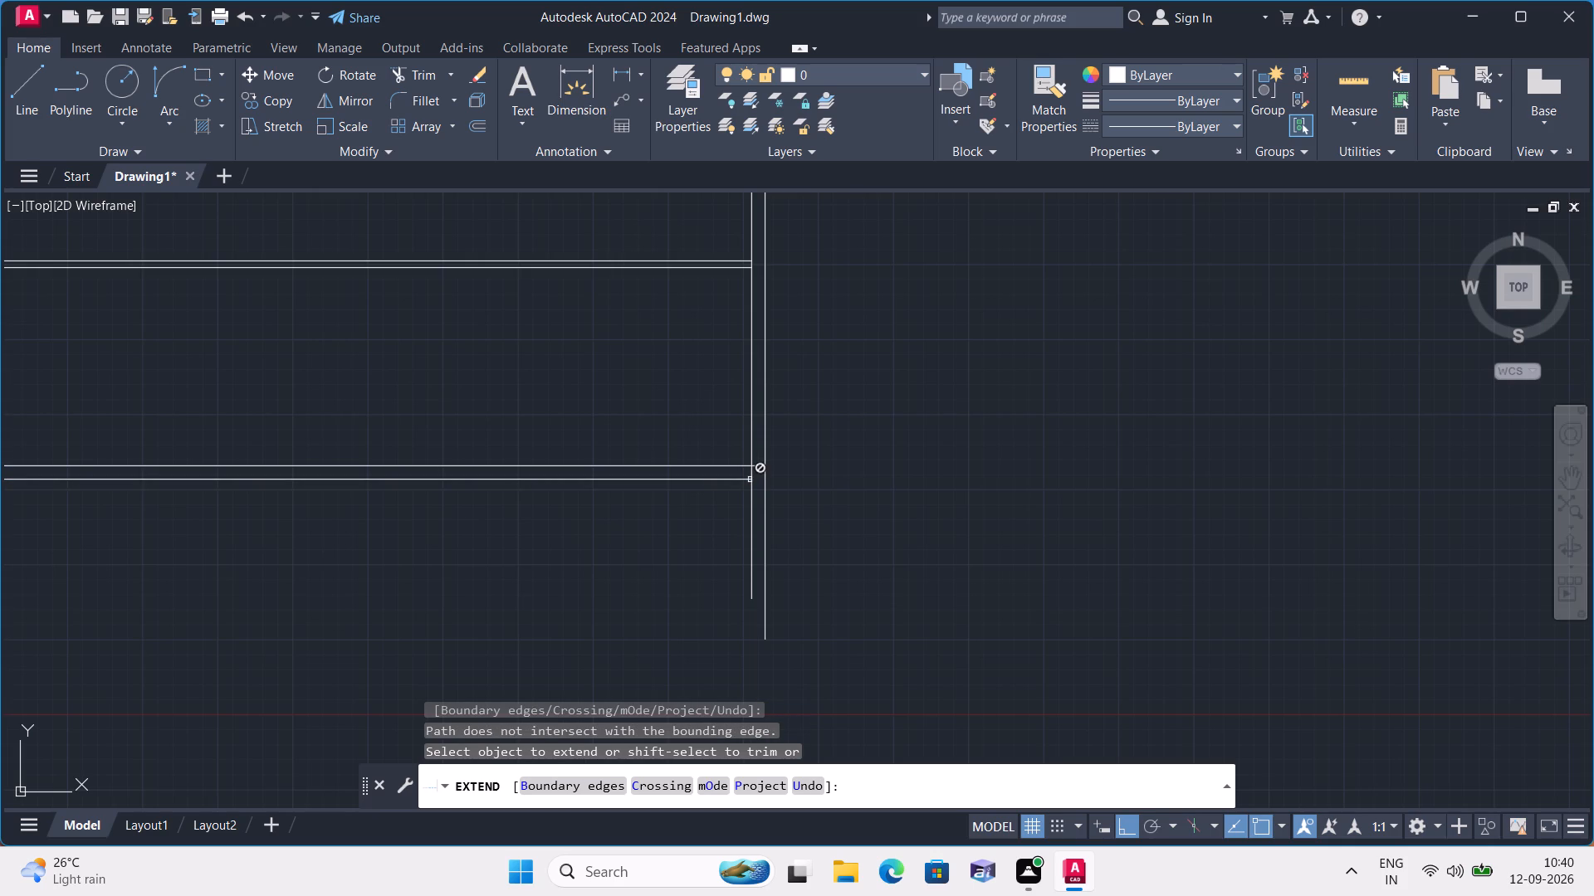
{"action": "left_click", "coordinate": [744, 480]}
{"action": "key", "text": "space"}
Trim the left exterior wall's two line ends that project below the bottom wall.
{"action": "scroll", "coordinate": [777, 372], "scroll_direction": "down", "scroll_amount": 4}
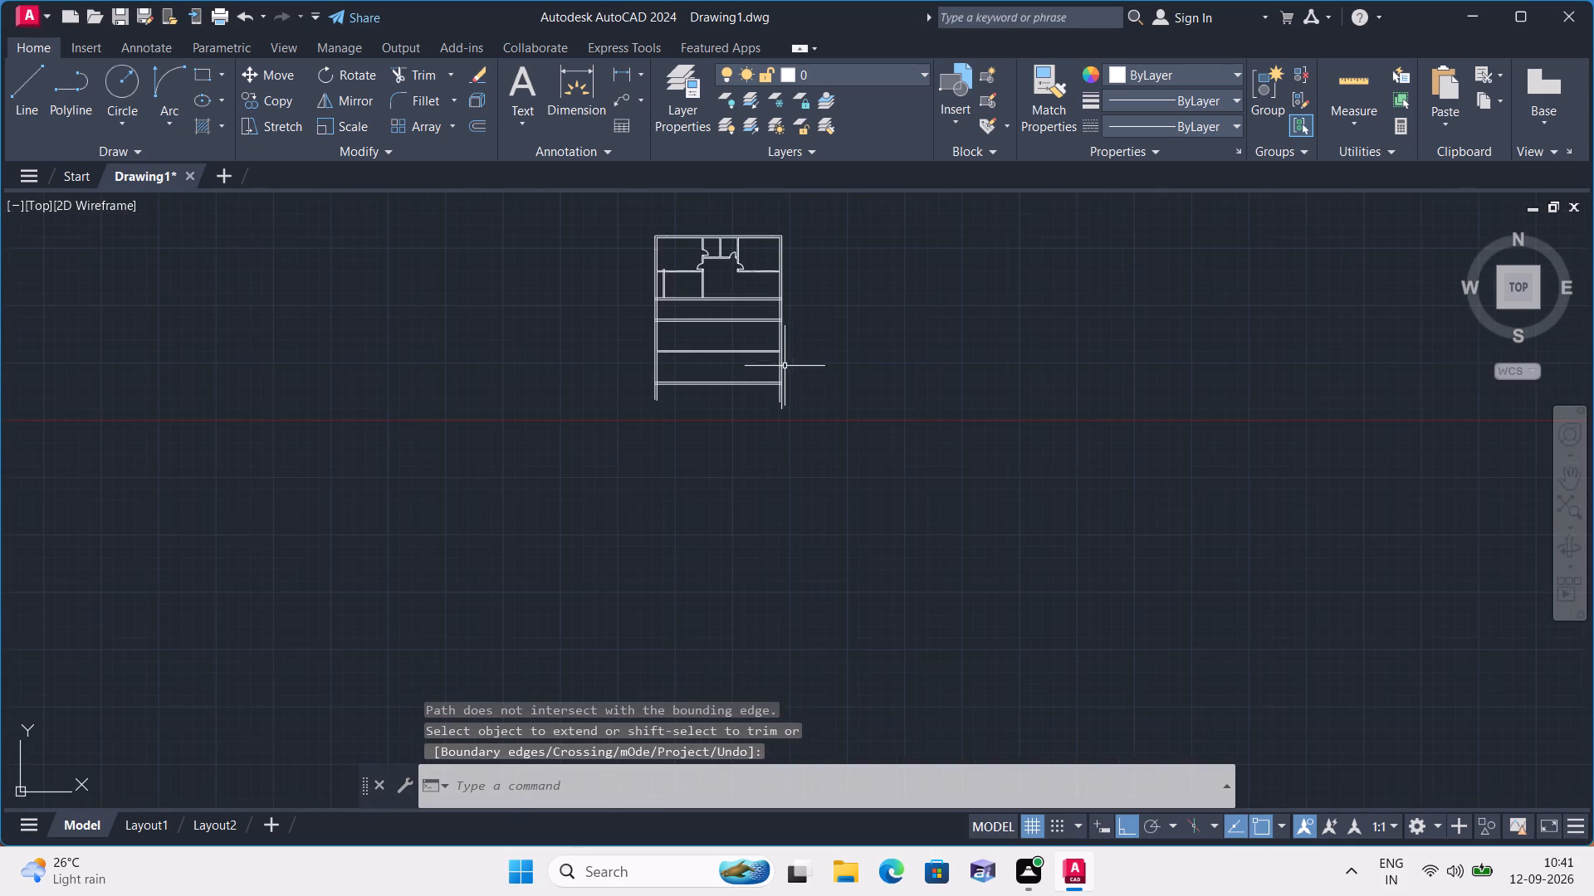
{"action": "scroll", "coordinate": [792, 351], "scroll_direction": "up", "scroll_amount": 2}
{"action": "type", "text": "te"}
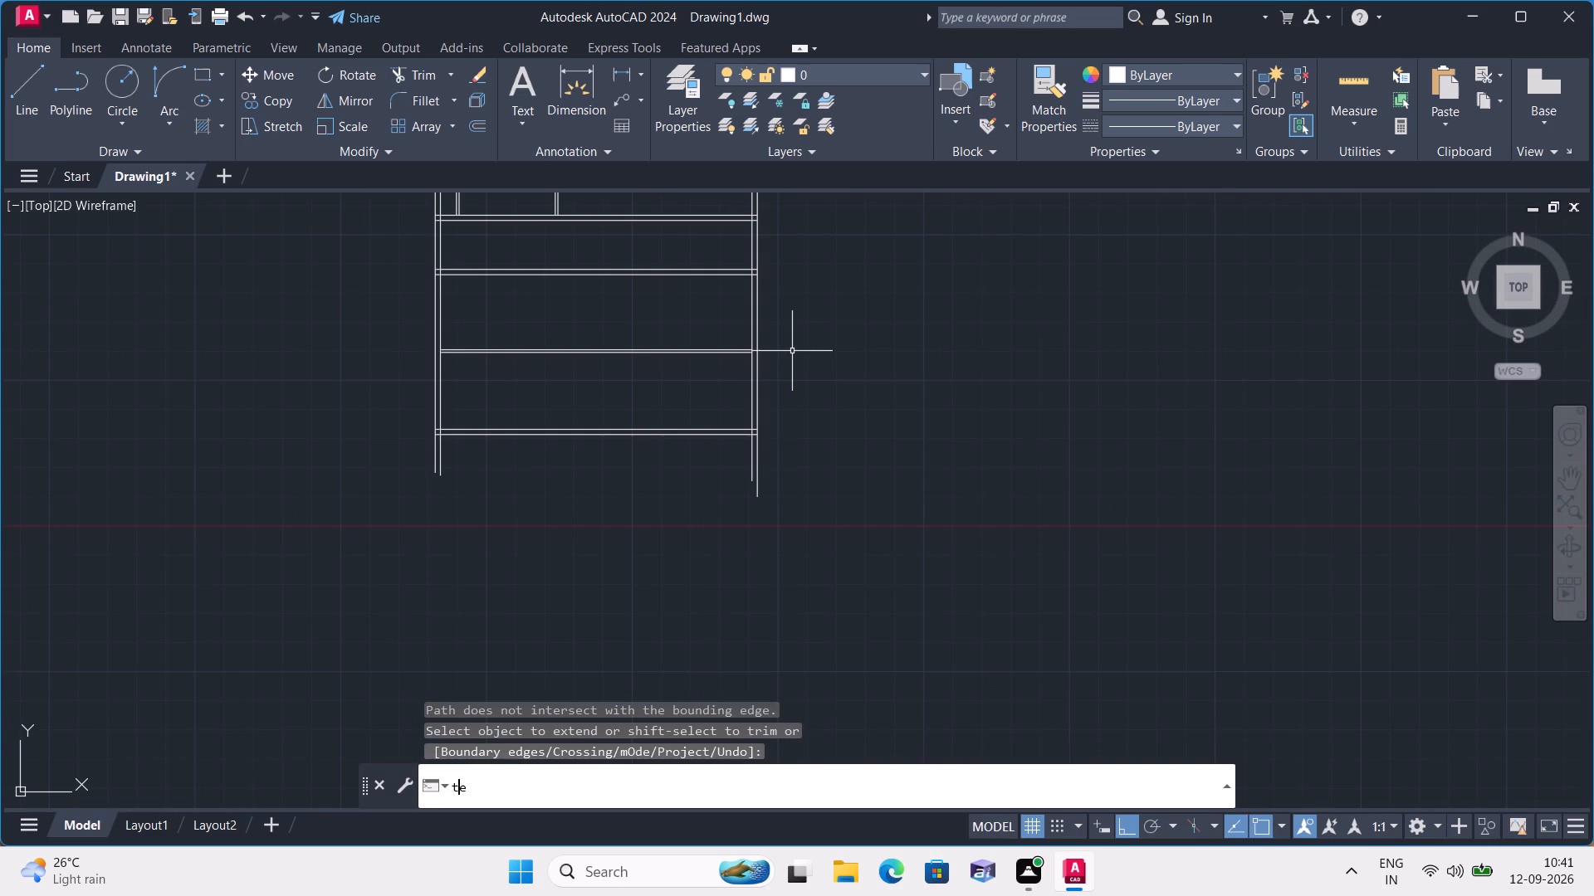
{"action": "key", "text": "BackSpace"}
{"action": "key", "text": "BackSpace"}
{"action": "key", "text": "BackSpace"}
{"action": "key", "text": "BackSpace"}
{"action": "key", "text": "BackSpace"}
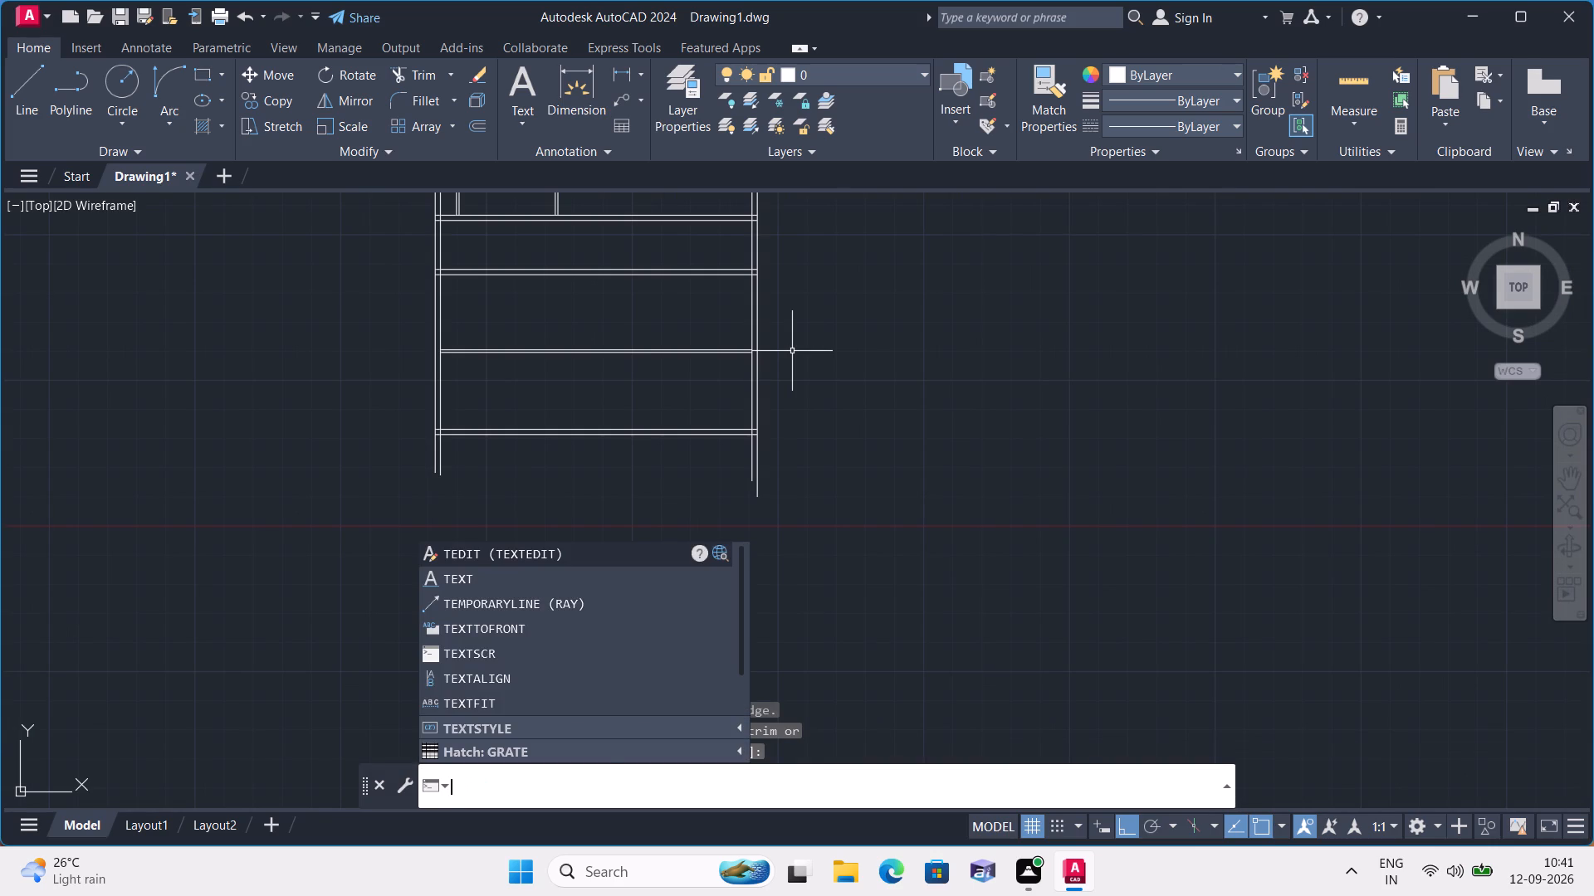
{"action": "type", "text": "trim"}
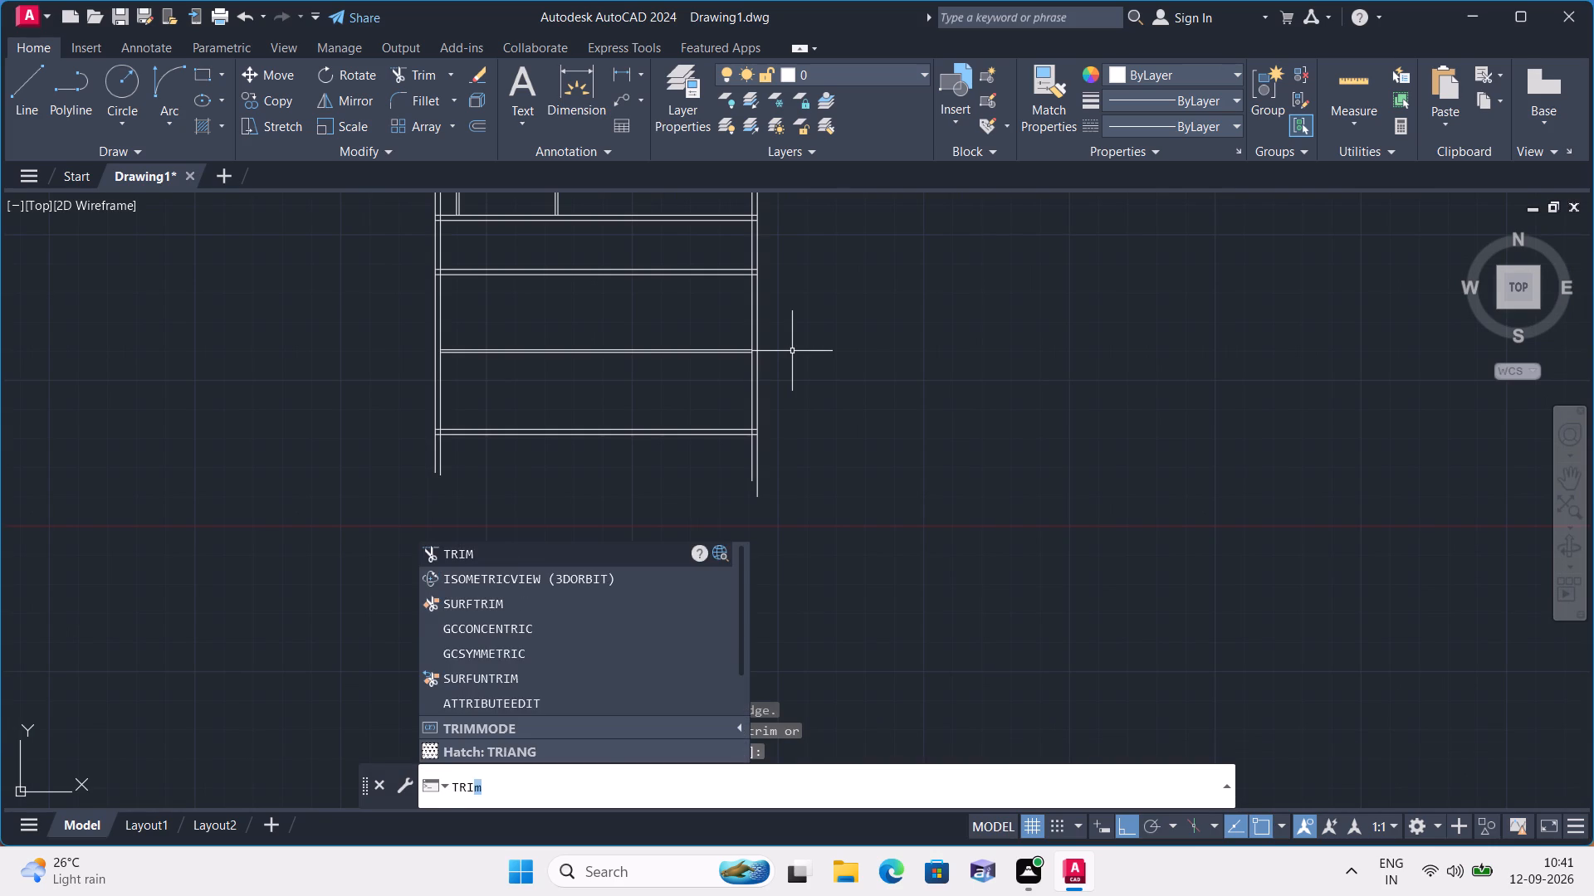
{"action": "key", "text": "space"}
{"action": "scroll", "coordinate": [342, 431], "scroll_direction": "up", "scroll_amount": 3}
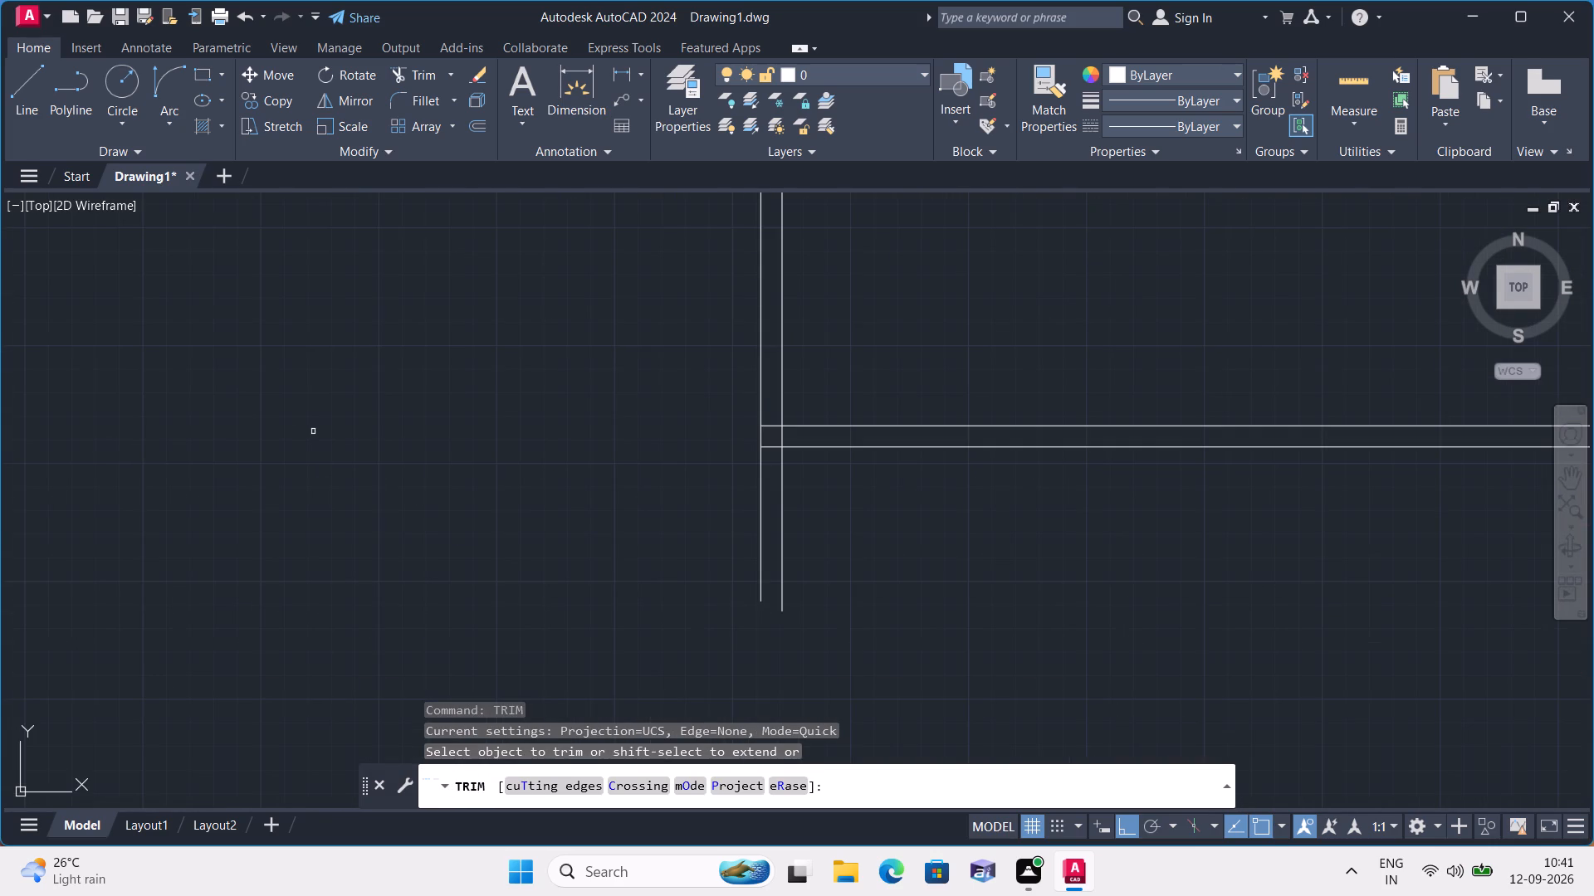
{"action": "left_click", "coordinate": [519, 530]}
{"action": "left_click", "coordinate": [962, 528]}
Trim the right exterior wall's two line ends that project below the bottom wall.
{"action": "scroll", "coordinate": [962, 528], "scroll_direction": "down", "scroll_amount": 2}
{"action": "scroll", "coordinate": [1029, 525], "scroll_direction": "up", "scroll_amount": 1}
{"action": "scroll", "coordinate": [1115, 538], "scroll_direction": "down", "scroll_amount": 1}
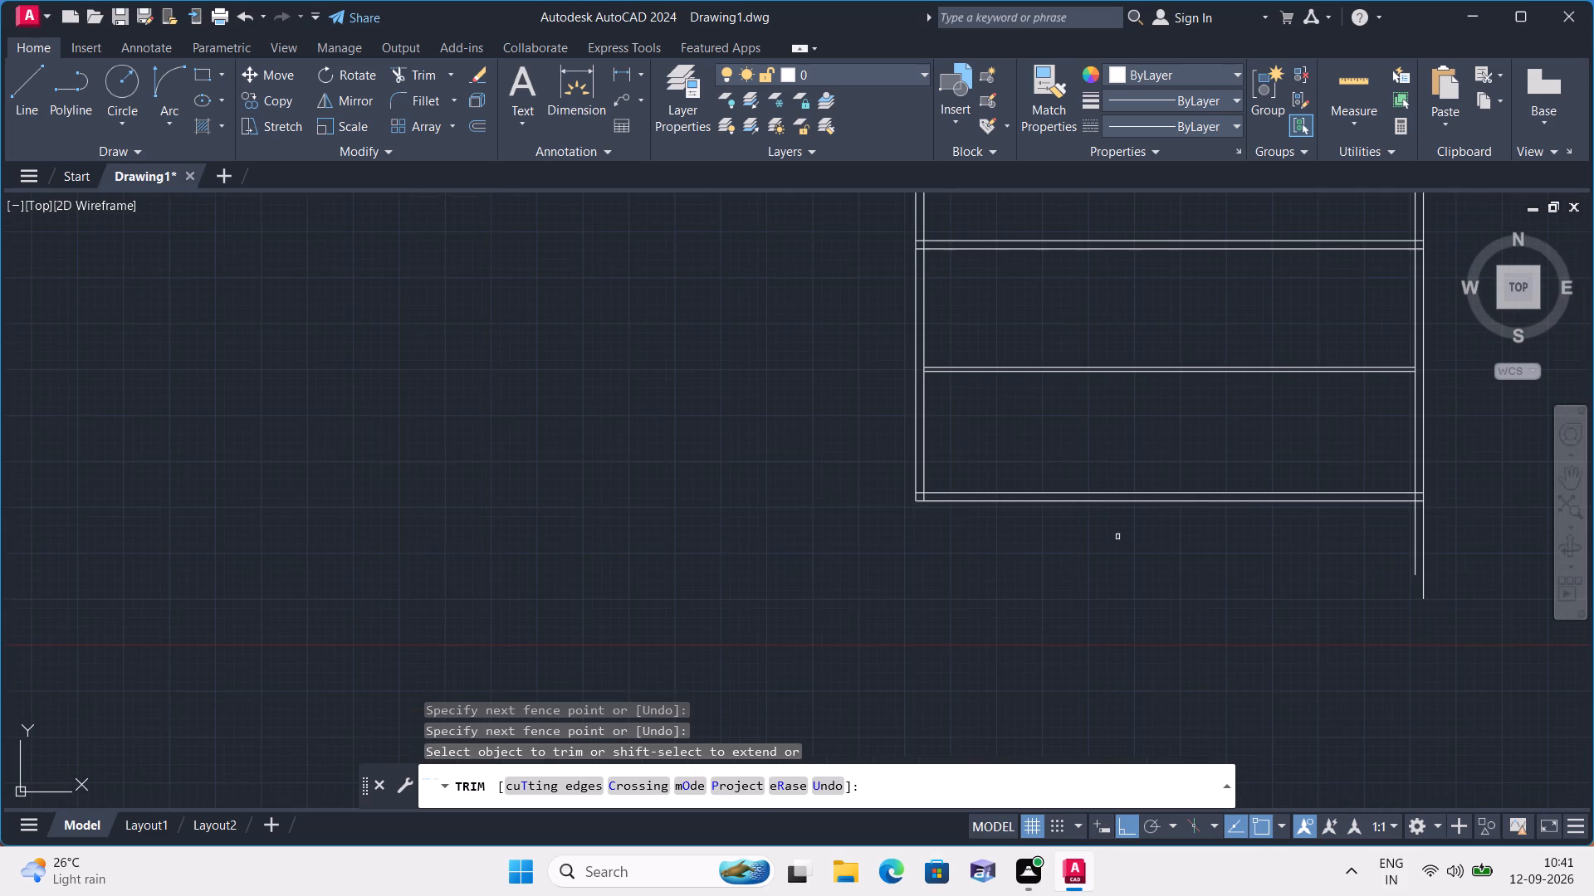
{"action": "scroll", "coordinate": [1117, 537], "scroll_direction": "down", "scroll_amount": 1}
{"action": "scroll", "coordinate": [1117, 536], "scroll_direction": "up", "scroll_amount": 1}
{"action": "middle_click_drag", "start_coordinate": [1117, 536], "coordinate": [643, 530]}
{"action": "left_click", "coordinate": [854, 561]}
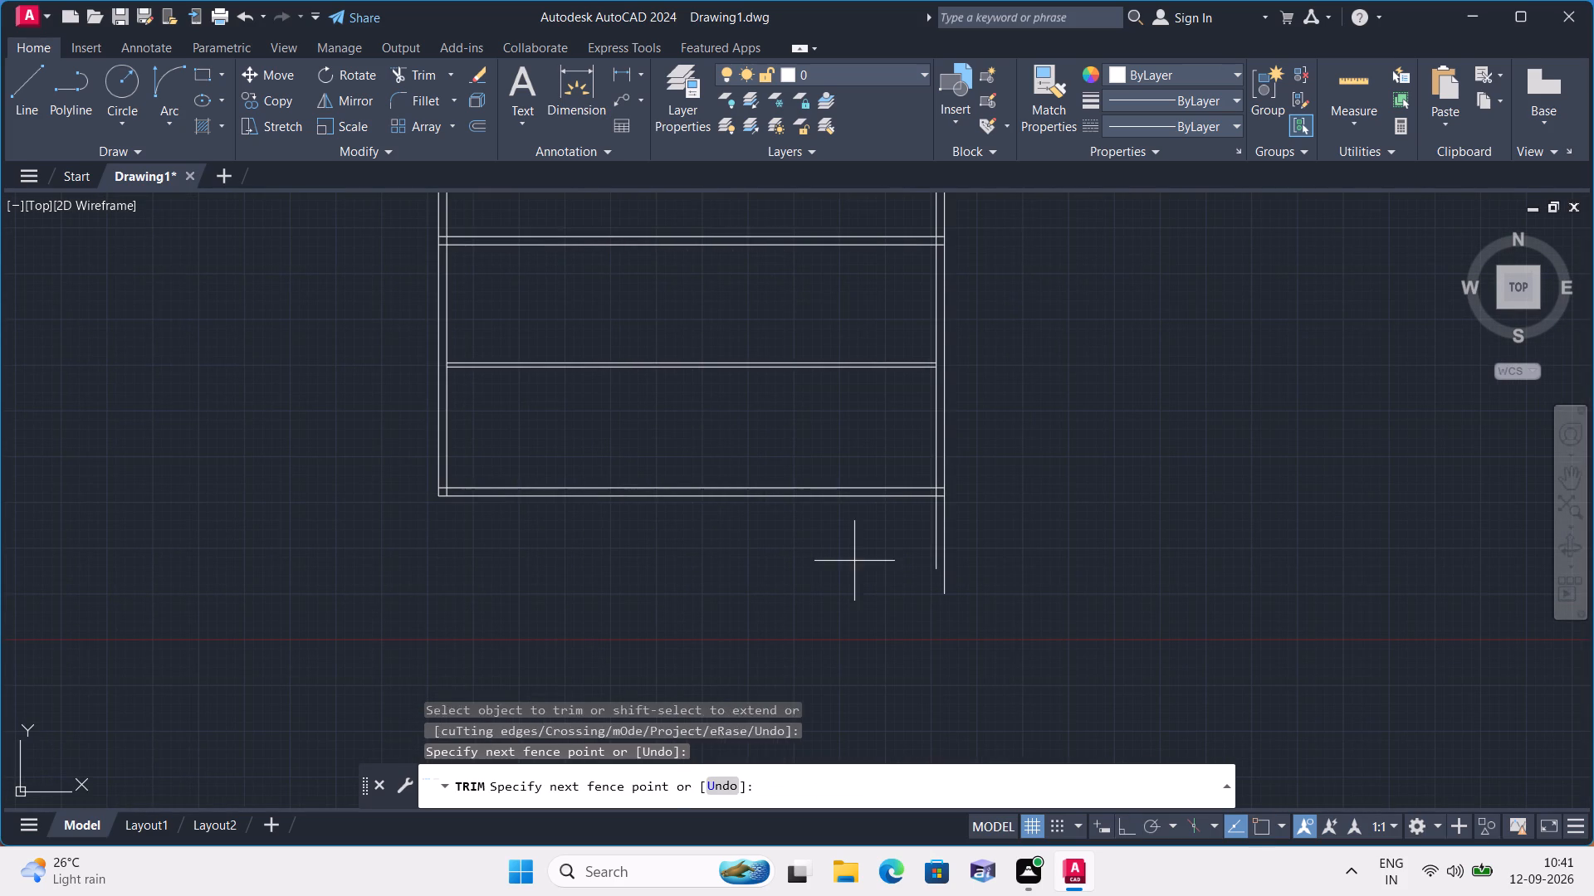
{"action": "left_click", "coordinate": [1107, 523]}
Trim the inner-face lines crossing inside the bottom-left exterior wall corner to leave a clean corner.
{"action": "scroll", "coordinate": [1013, 512], "scroll_direction": "down", "scroll_amount": 2}
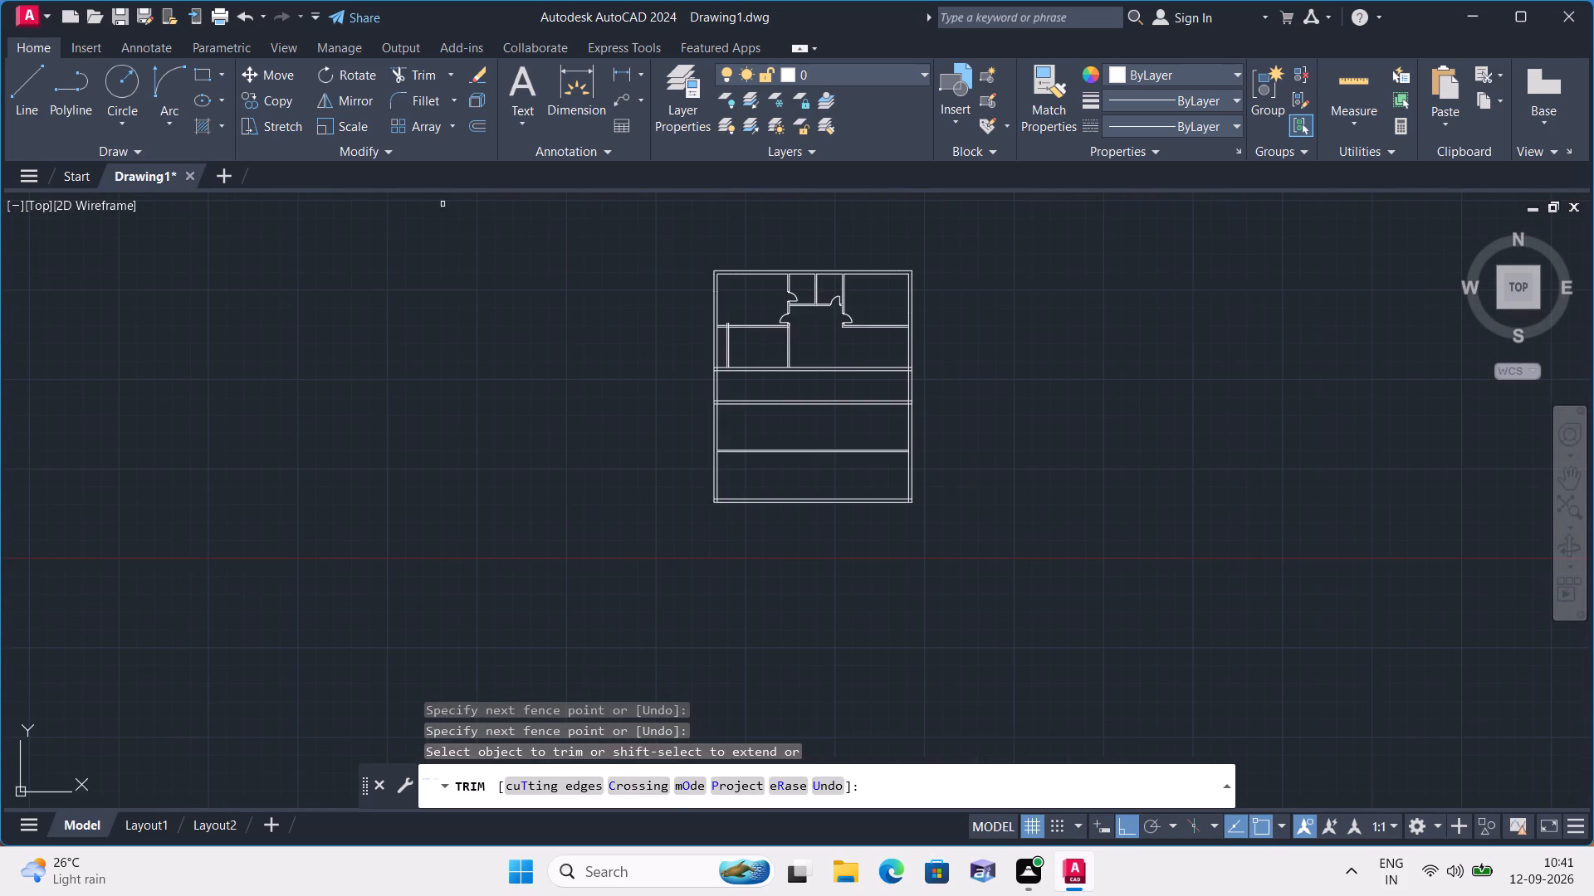
{"action": "scroll", "coordinate": [599, 383], "scroll_direction": "up", "scroll_amount": 2}
{"action": "scroll", "coordinate": [1444, 756], "scroll_direction": "up", "scroll_amount": 1}
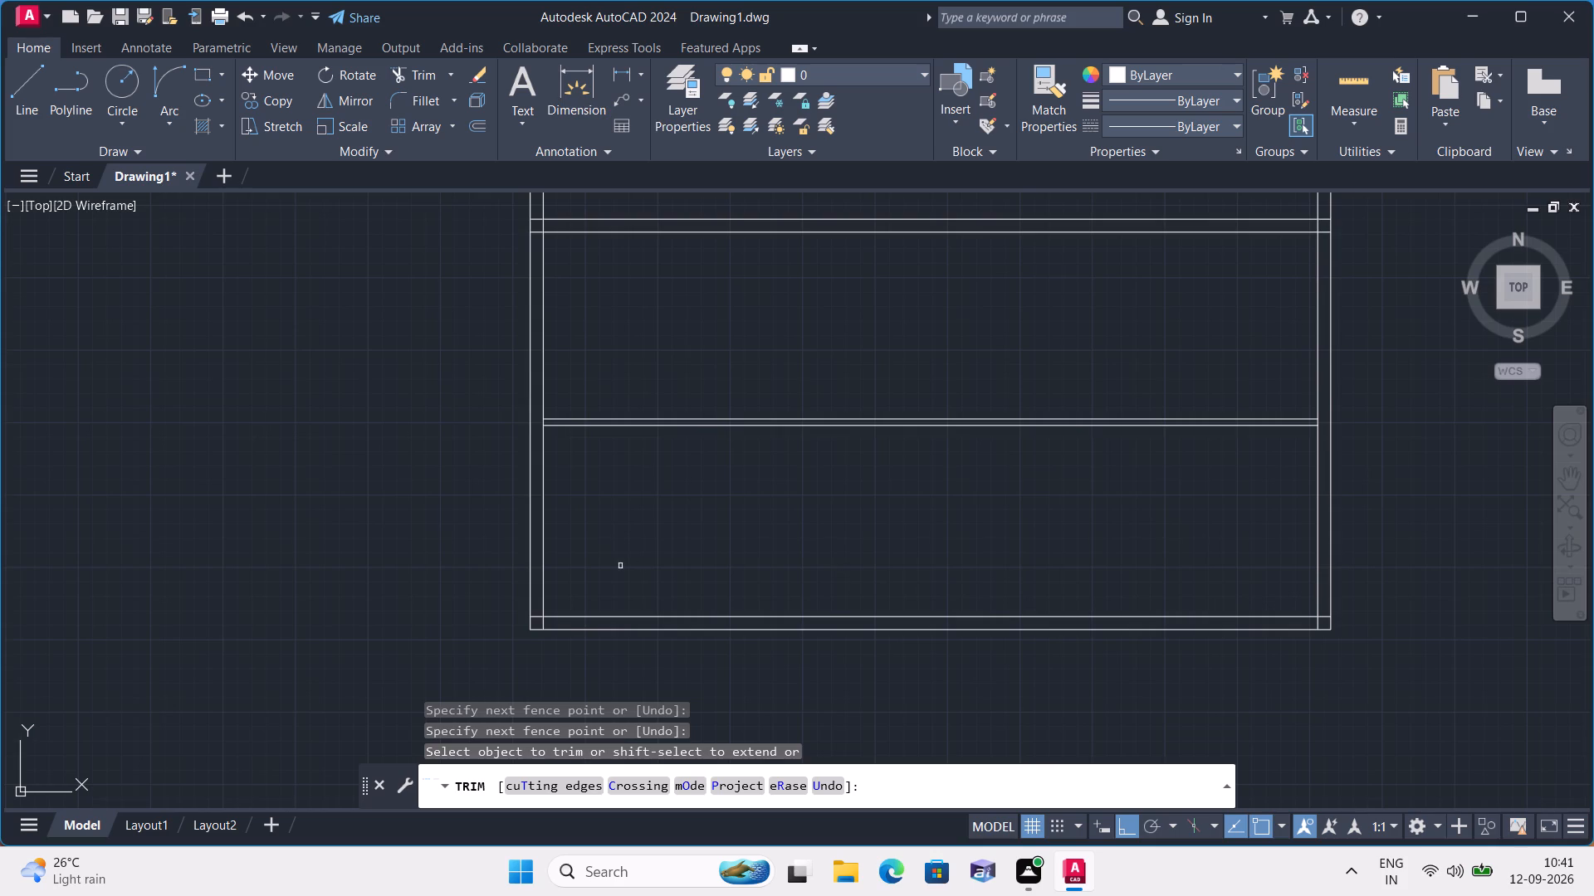
{"action": "scroll", "coordinate": [524, 627], "scroll_direction": "up", "scroll_amount": 3}
{"action": "left_click", "coordinate": [560, 572]}
{"action": "left_click", "coordinate": [596, 625]}
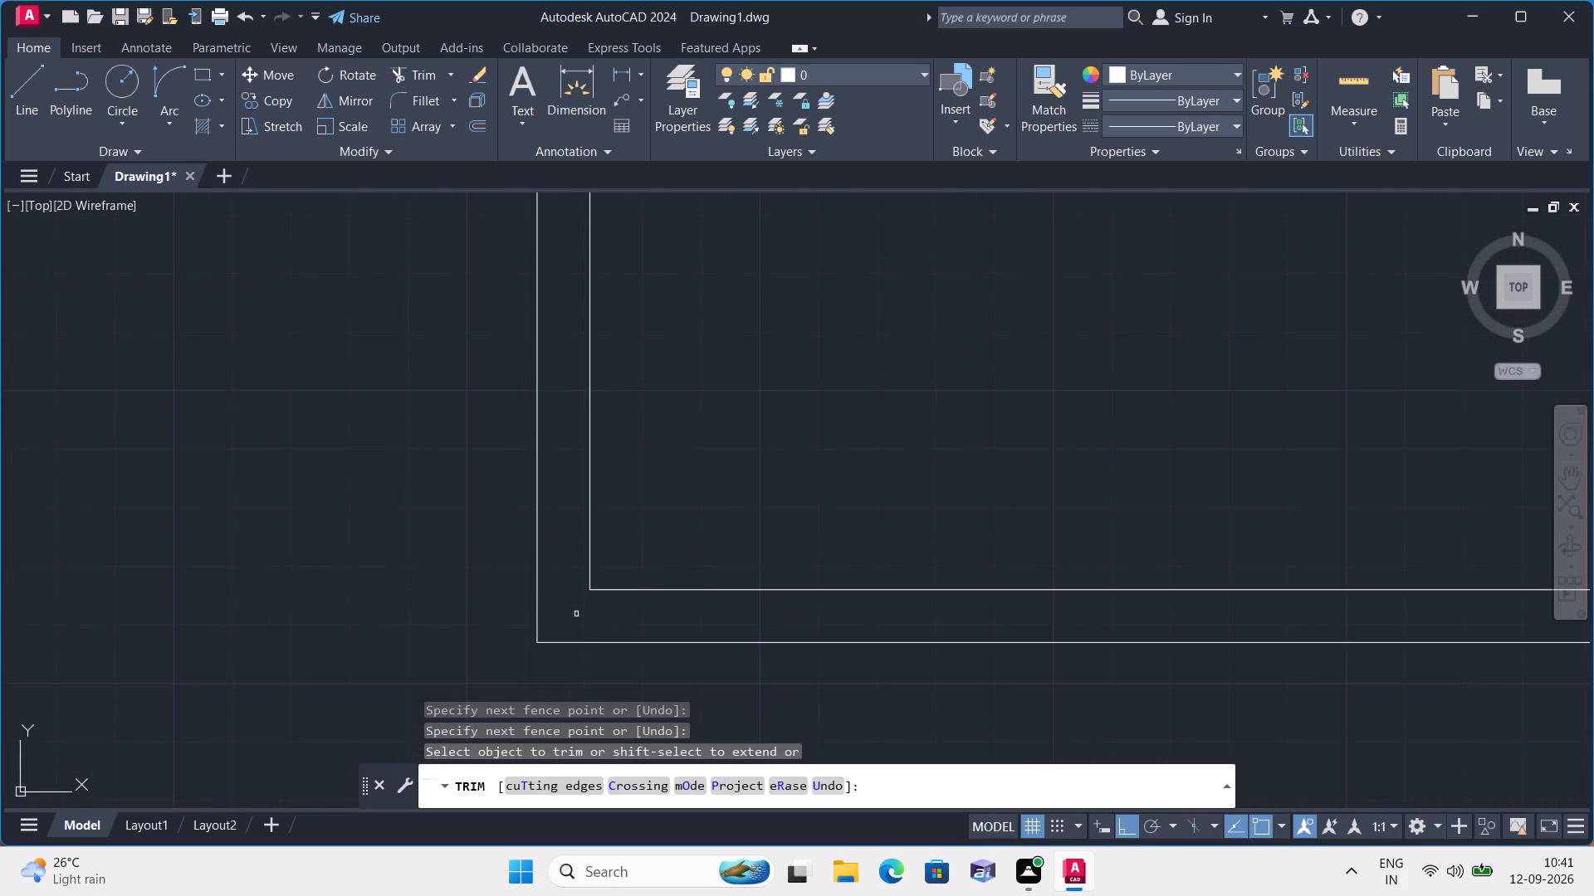
Trim the inner-face lines crossing inside the bottom-right exterior wall corner to leave a clean corner.
{"action": "scroll", "coordinate": [576, 614], "scroll_direction": "down", "scroll_amount": 2}
{"action": "scroll", "coordinate": [1376, 644], "scroll_direction": "down", "scroll_amount": 2}
{"action": "middle_click_drag", "start_coordinate": [1378, 644], "coordinate": [995, 641]}
{"action": "scroll", "coordinate": [1130, 621], "scroll_direction": "up", "scroll_amount": 2}
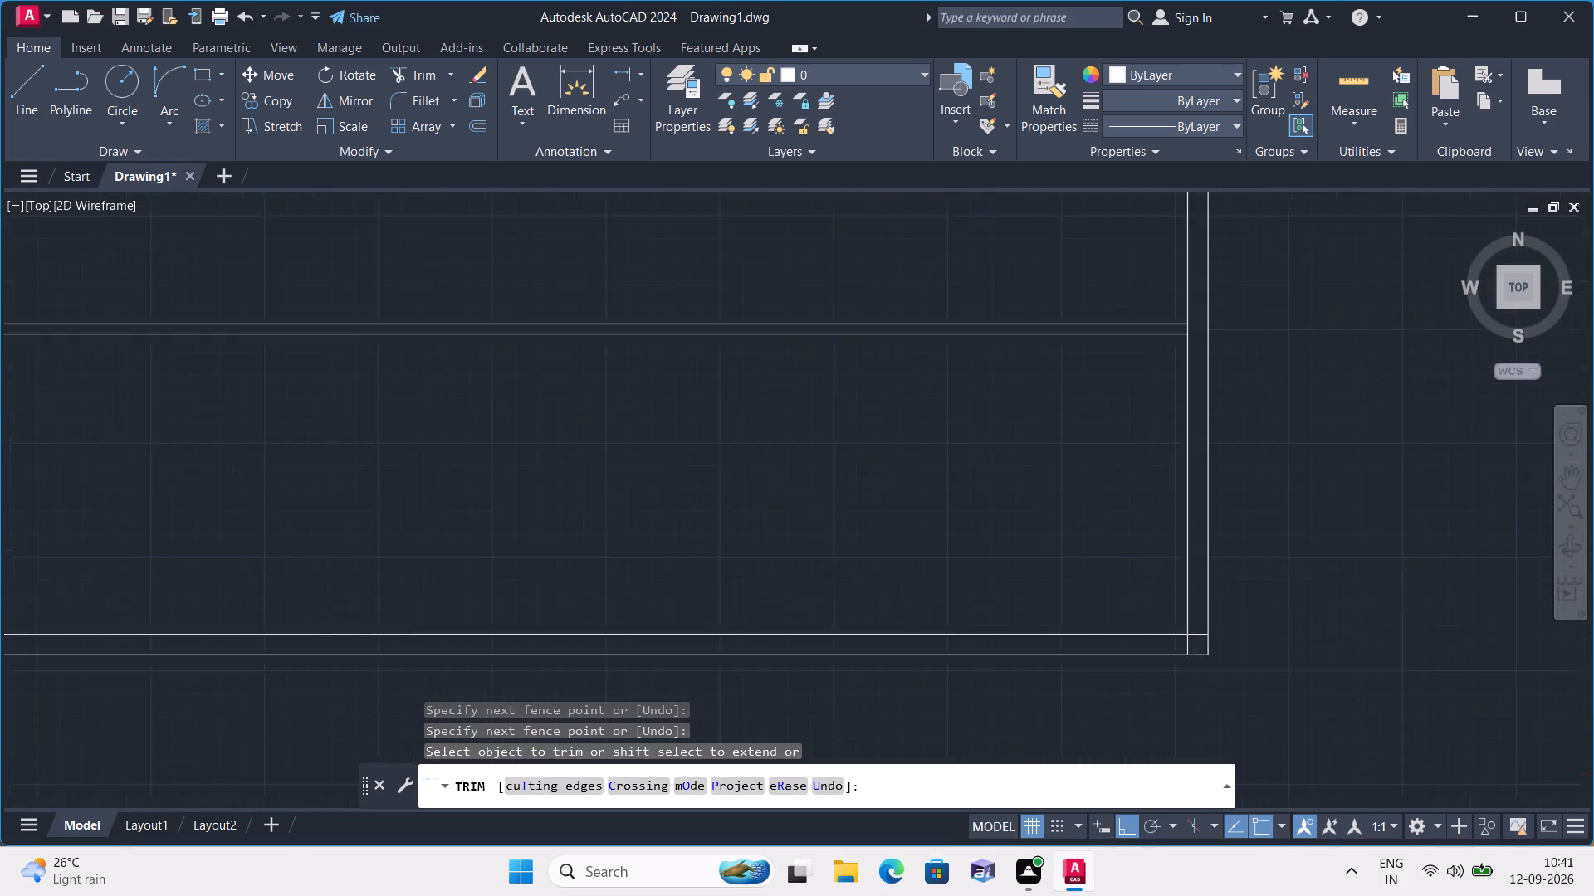
{"action": "scroll", "coordinate": [1162, 621], "scroll_direction": "up", "scroll_amount": 2}
{"action": "left_click", "coordinate": [1217, 684]}
{"action": "left_click", "coordinate": [1245, 656]}
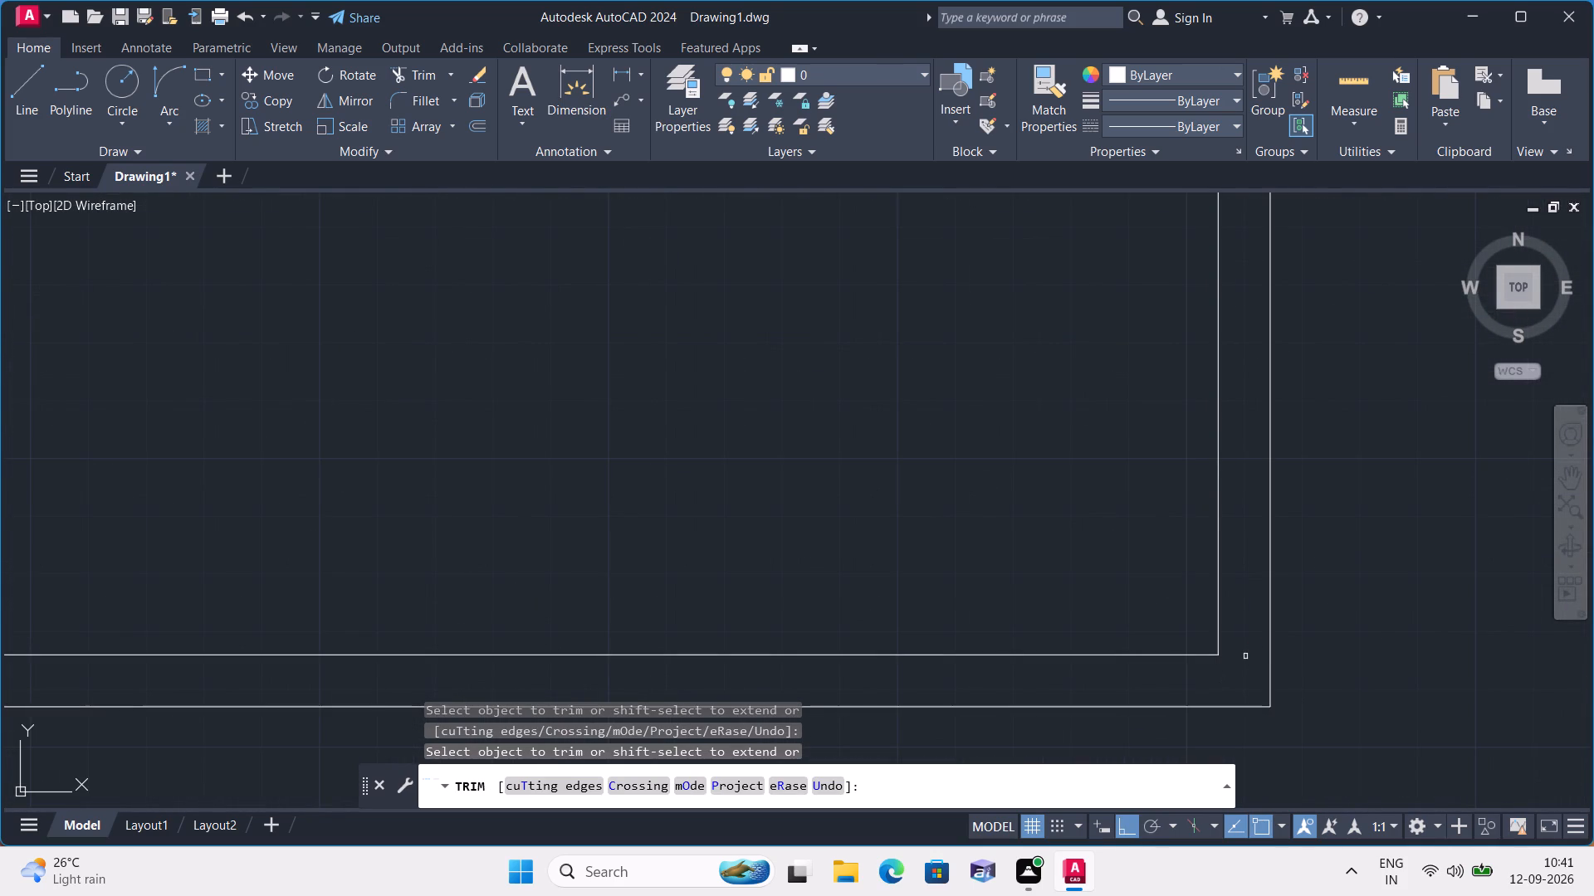
{"action": "key", "text": "Escape"}
Trim the two lines of the narrow left room's vertical partition back to the lower face of the horizontal partition above it.
{"action": "scroll", "coordinate": [1181, 626], "scroll_direction": "down", "scroll_amount": 5}
{"action": "middle_click_drag", "start_coordinate": [803, 328], "coordinate": [812, 631]}
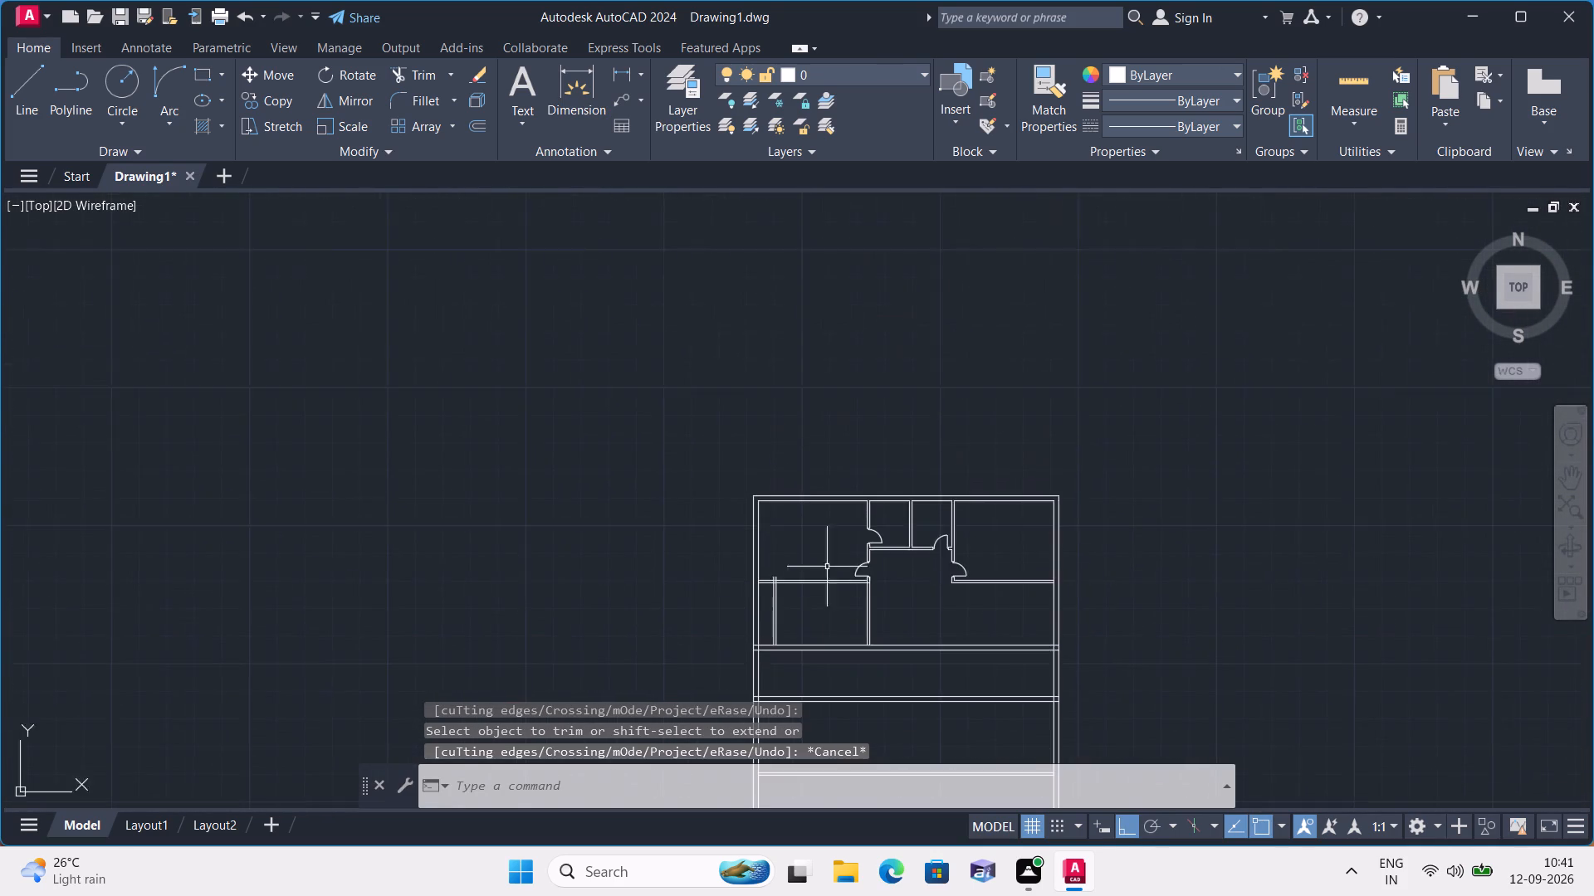
{"action": "scroll", "coordinate": [842, 568], "scroll_direction": "up", "scroll_amount": 3}
{"action": "scroll", "coordinate": [842, 568], "scroll_direction": "down", "scroll_amount": 2}
{"action": "scroll", "coordinate": [743, 613], "scroll_direction": "up", "scroll_amount": 1}
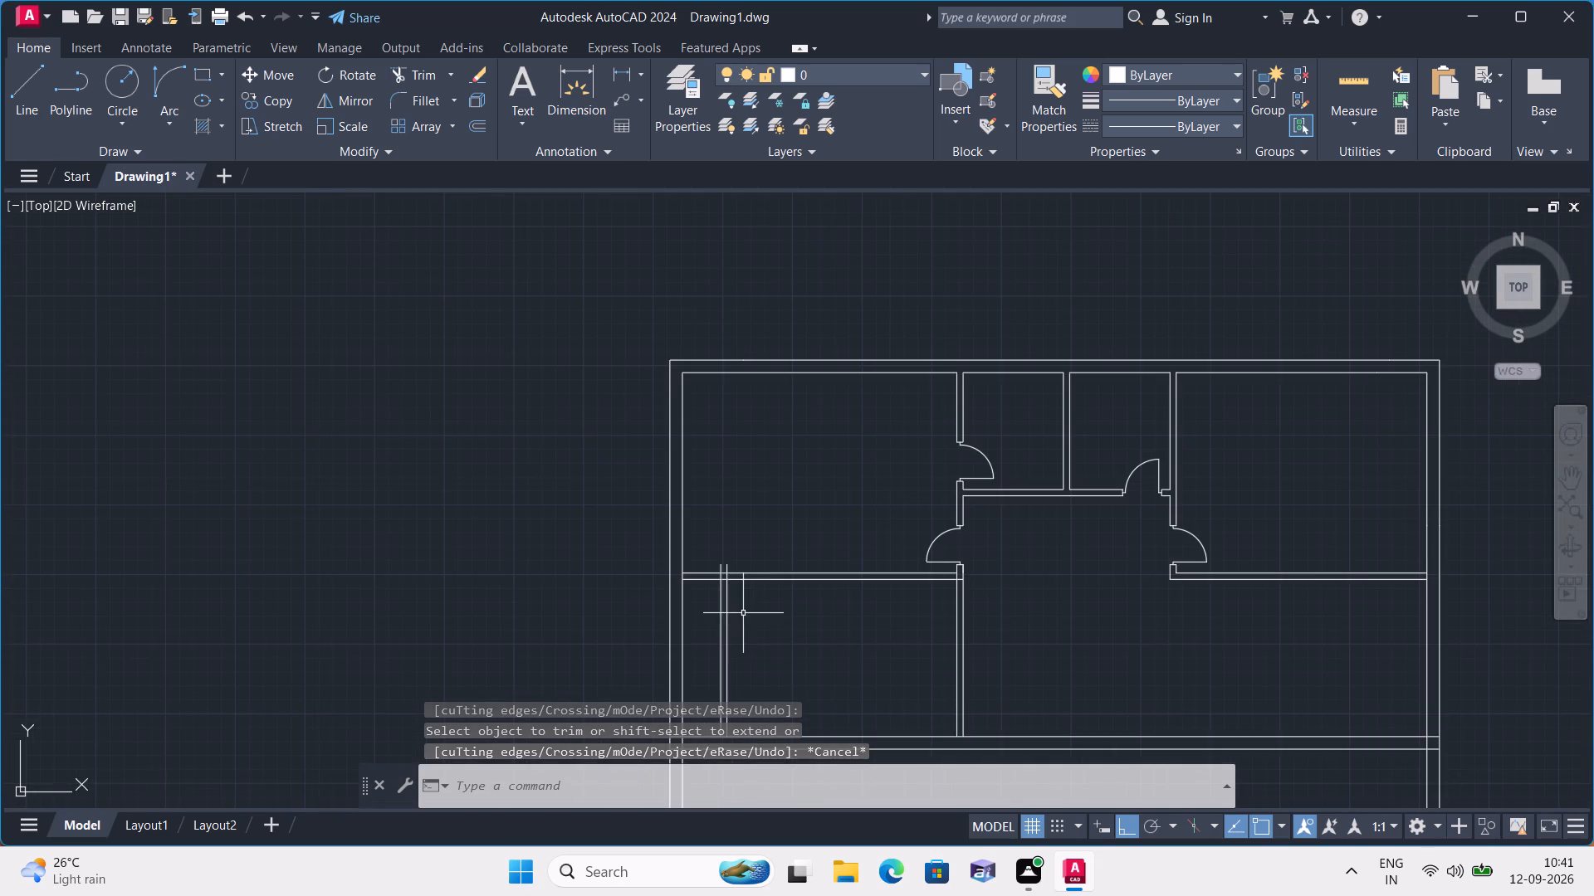
{"action": "middle_click_drag", "start_coordinate": [783, 636], "coordinate": [779, 495]}
{"action": "key", "text": "space"}
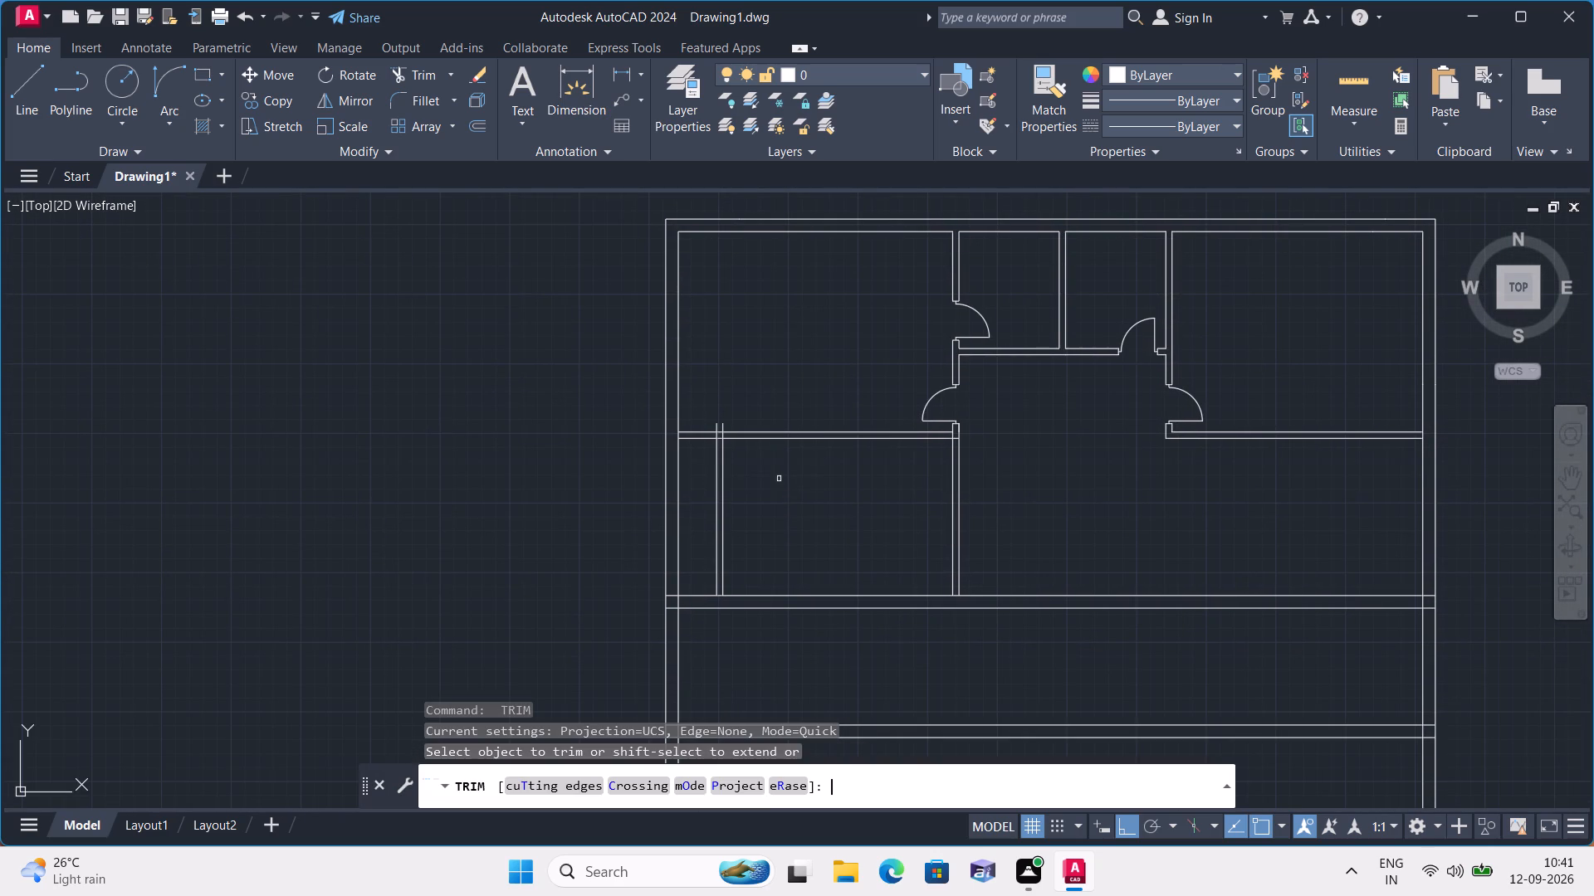
{"action": "scroll", "coordinate": [695, 410], "scroll_direction": "up", "scroll_amount": 4}
{"action": "left_click", "coordinate": [804, 518]}
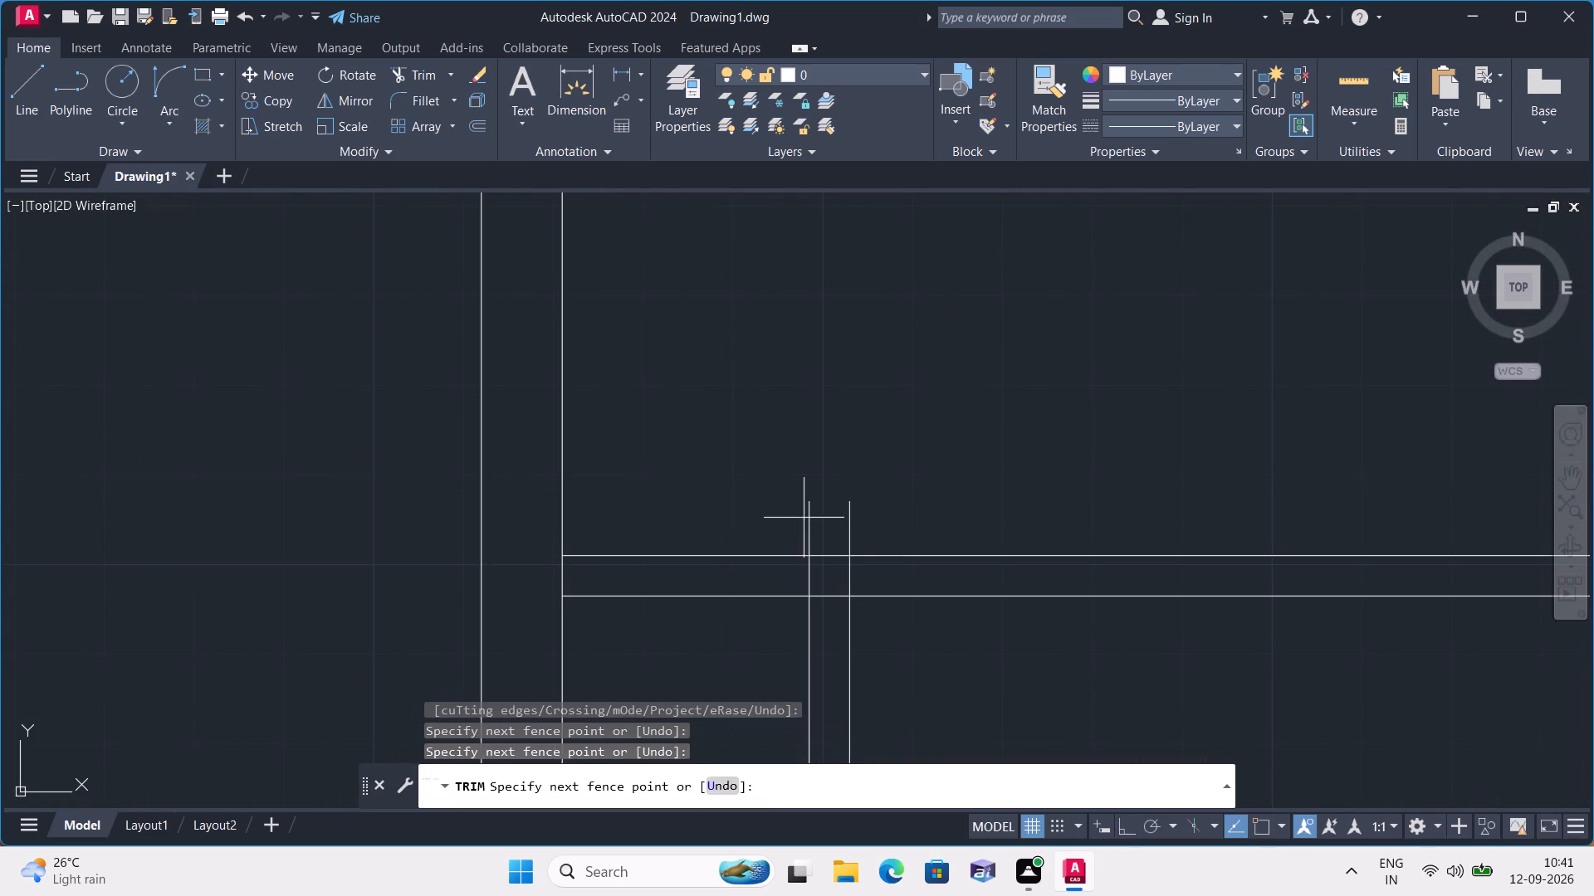
{"action": "left_click", "coordinate": [867, 524]}
{"action": "middle_click_drag", "start_coordinate": [870, 515], "coordinate": [876, 439]}
{"action": "scroll", "coordinate": [876, 439], "scroll_direction": "down", "scroll_amount": 1}
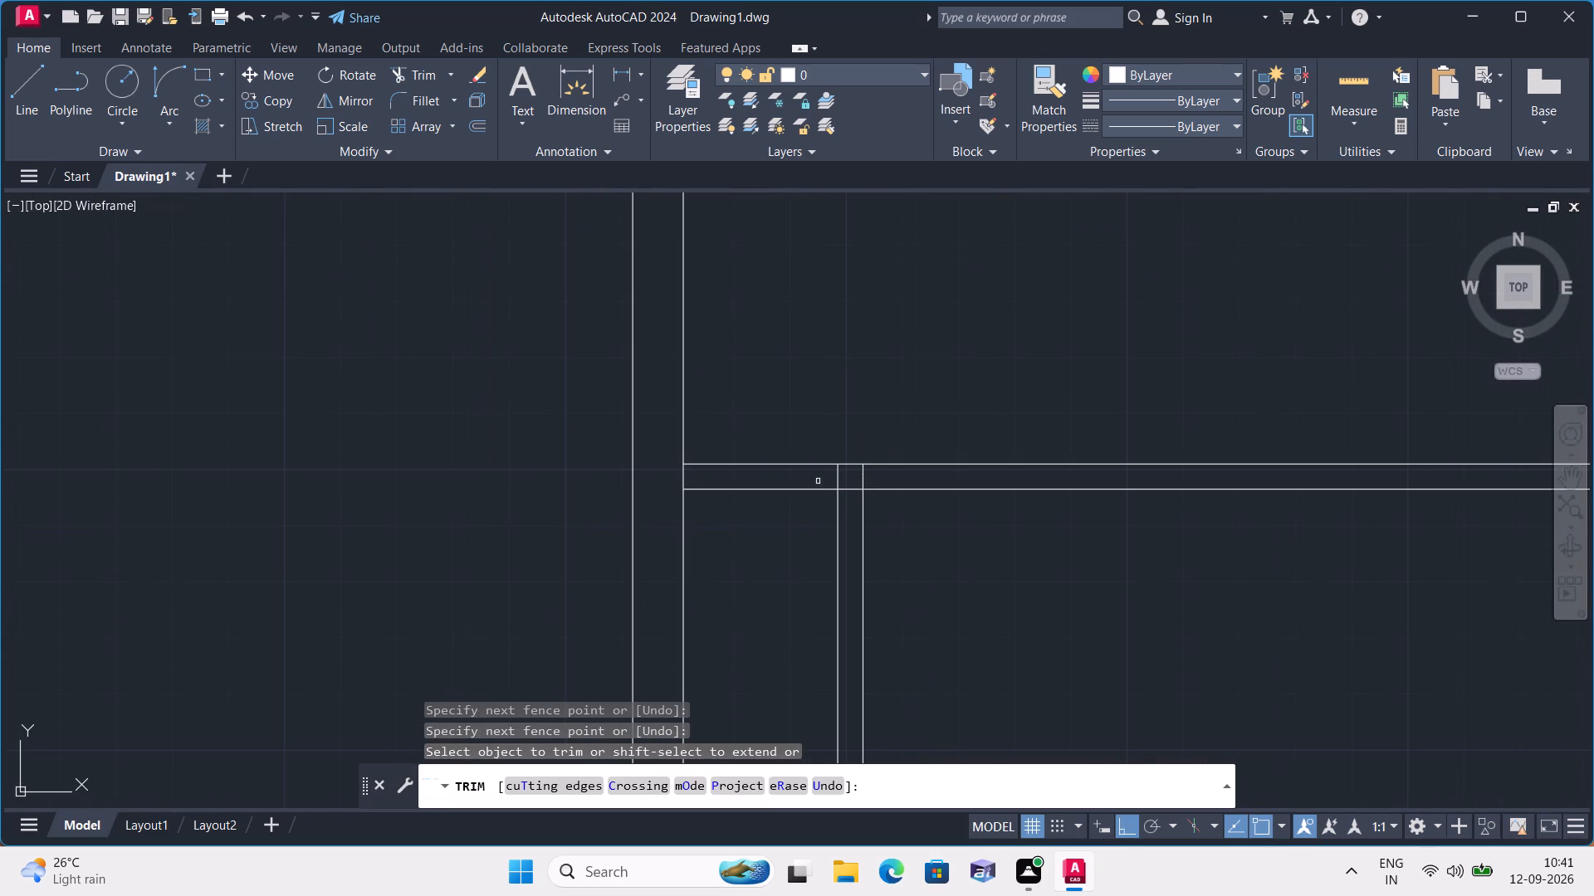
{"action": "left_click", "coordinate": [823, 476]}
{"action": "left_click", "coordinate": [883, 476]}
Trim the left wall's inner face across the horizontal partition's end, and the partition's lower face across the narrow room's vertical partition.
{"action": "scroll", "coordinate": [851, 481], "scroll_direction": "down", "scroll_amount": 2}
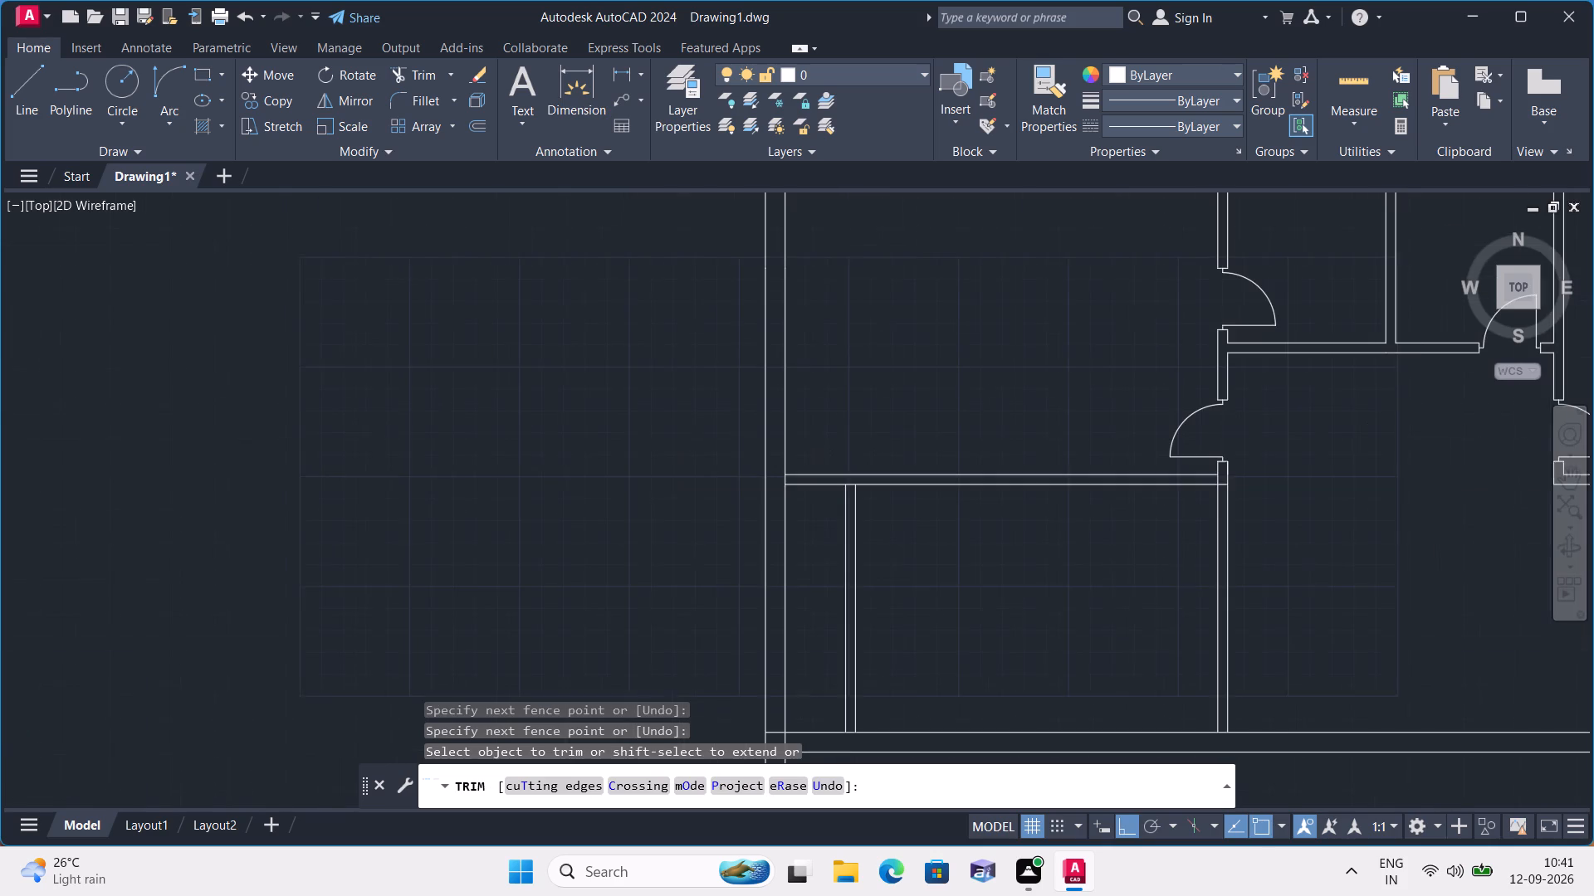
{"action": "scroll", "coordinate": [827, 487], "scroll_direction": "up", "scroll_amount": 3}
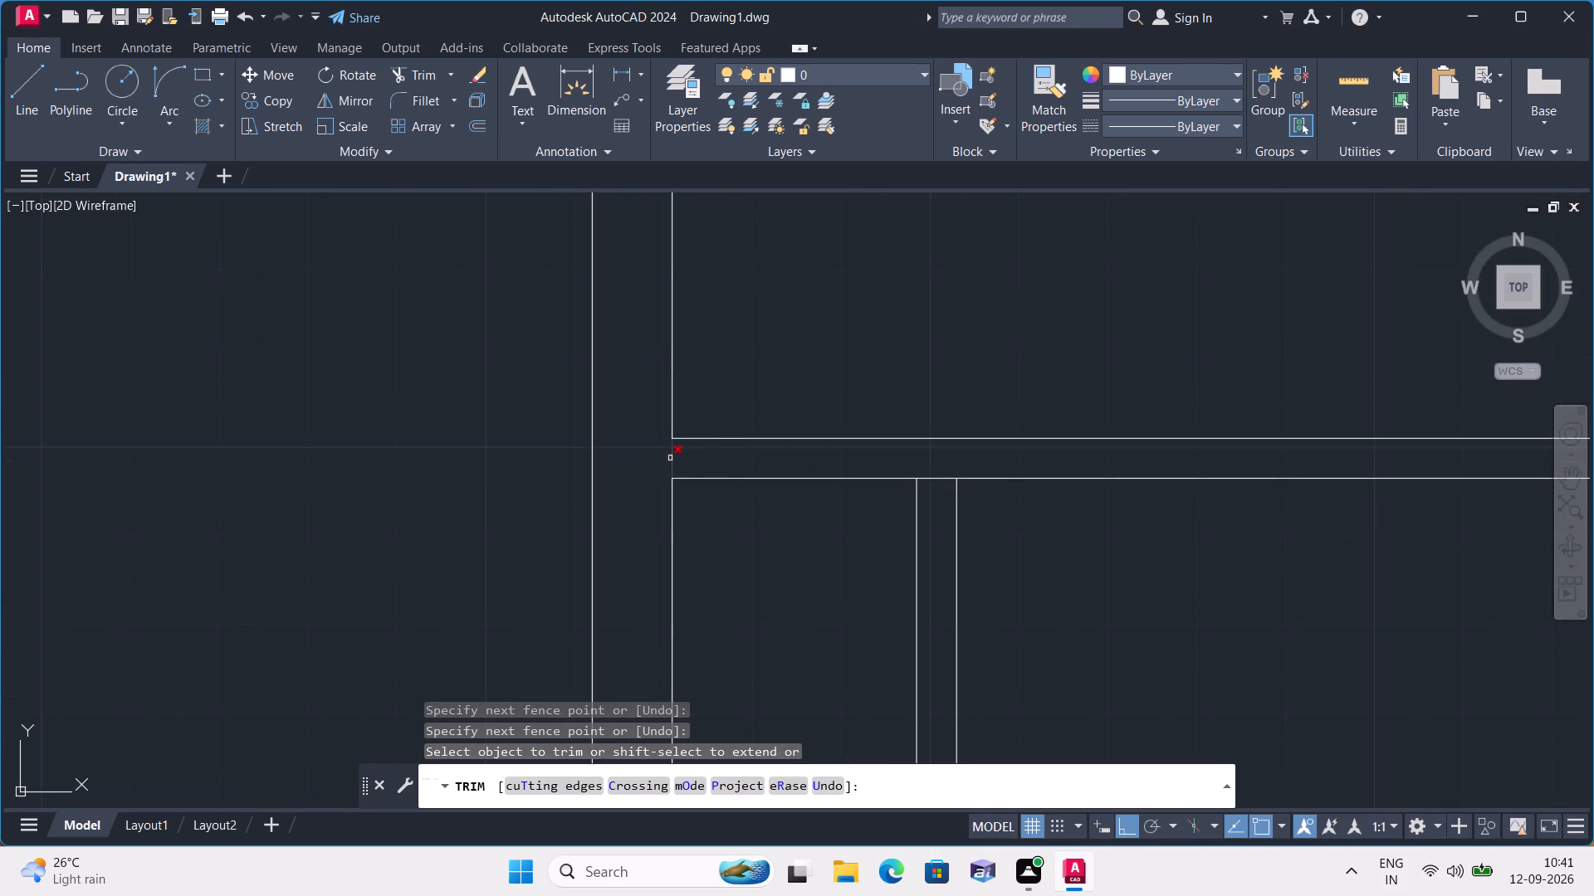
{"action": "left_click", "coordinate": [670, 458]}
{"action": "left_click", "coordinate": [940, 478]}
Trim the left exterior wall's inner-face line where the full-width horizontal wall below the rooms joins it.
{"action": "scroll", "coordinate": [940, 478], "scroll_direction": "down", "scroll_amount": 4}
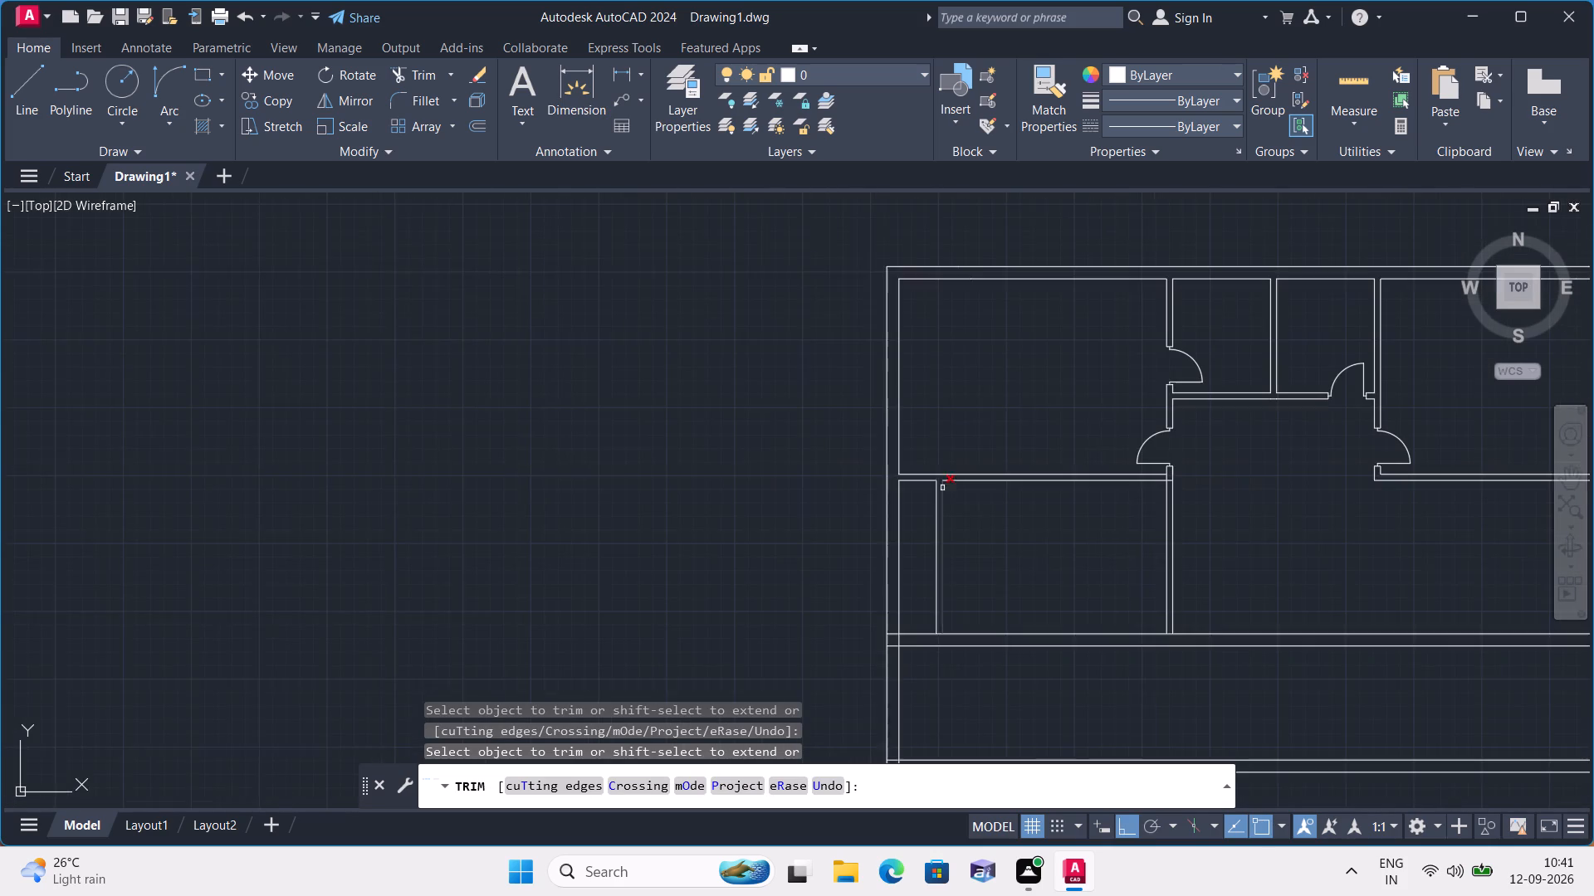
{"action": "middle_click_drag", "start_coordinate": [1037, 555], "coordinate": [1036, 425]}
{"action": "scroll", "coordinate": [848, 545], "scroll_direction": "up", "scroll_amount": 2}
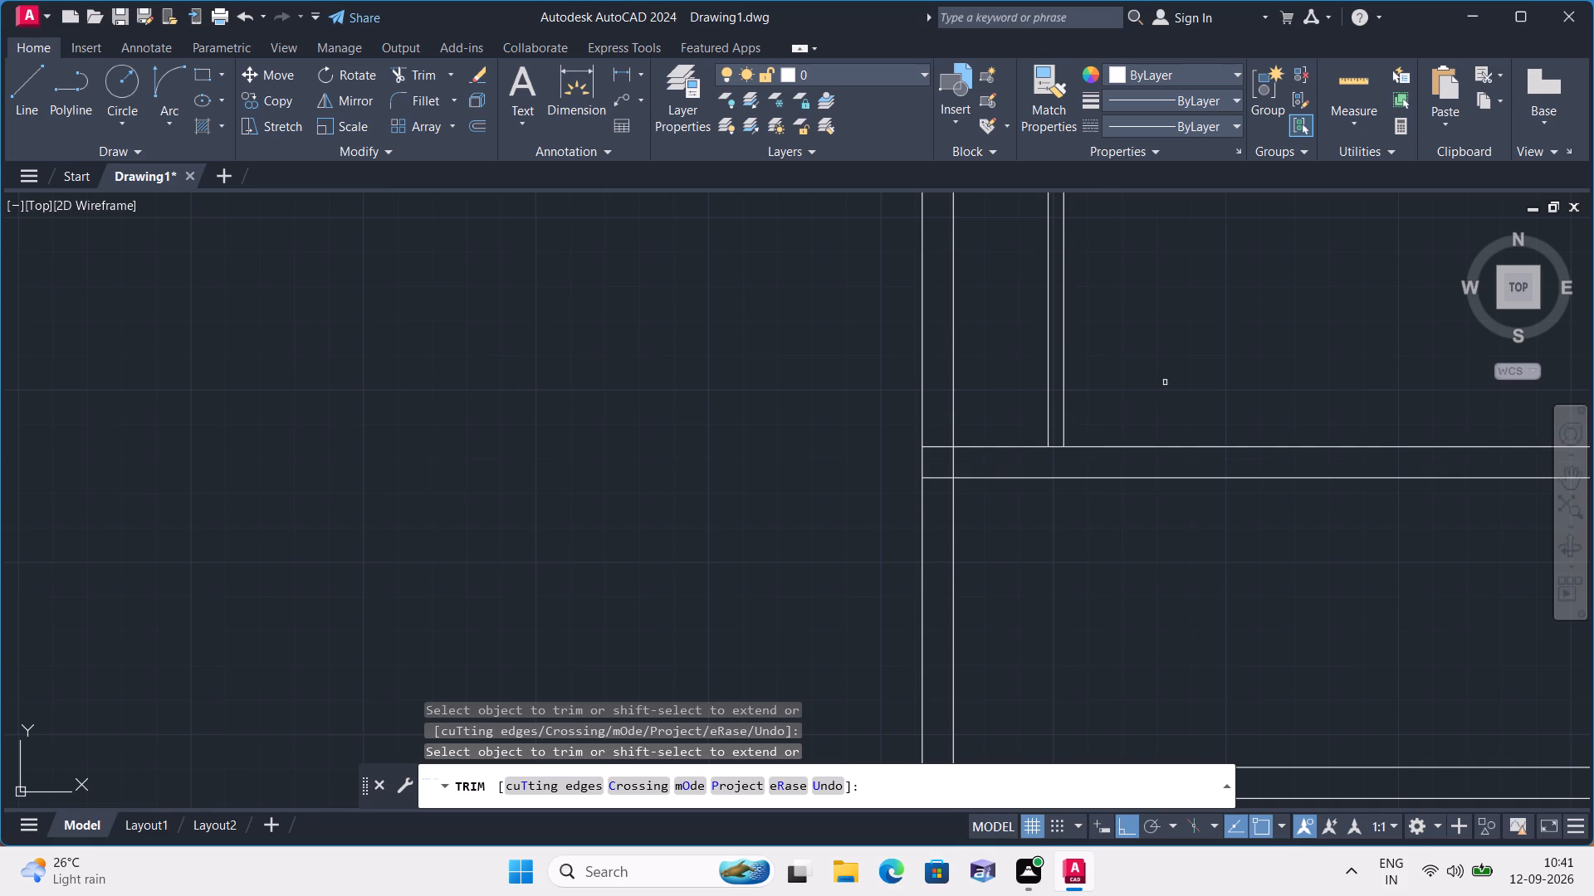
{"action": "scroll", "coordinate": [1166, 382], "scroll_direction": "down", "scroll_amount": 1}
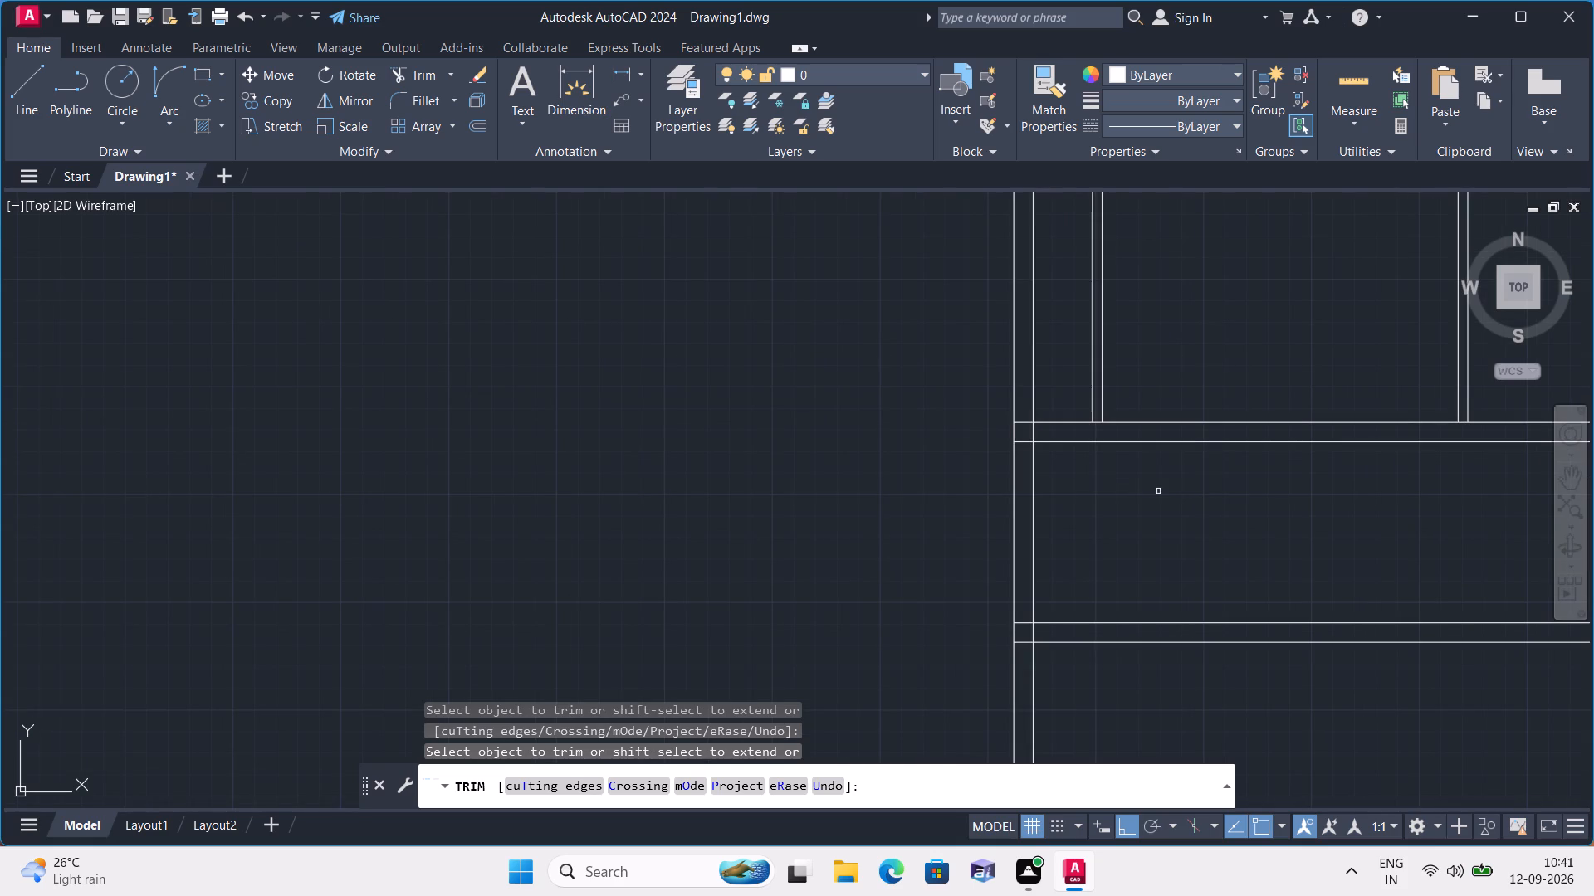
{"action": "left_click", "coordinate": [1030, 436]}
Trim the lines crossing inside the junction of the left horizontal partition and the vertical partition, just below the door.
{"action": "scroll", "coordinate": [1161, 517], "scroll_direction": "down", "scroll_amount": 1}
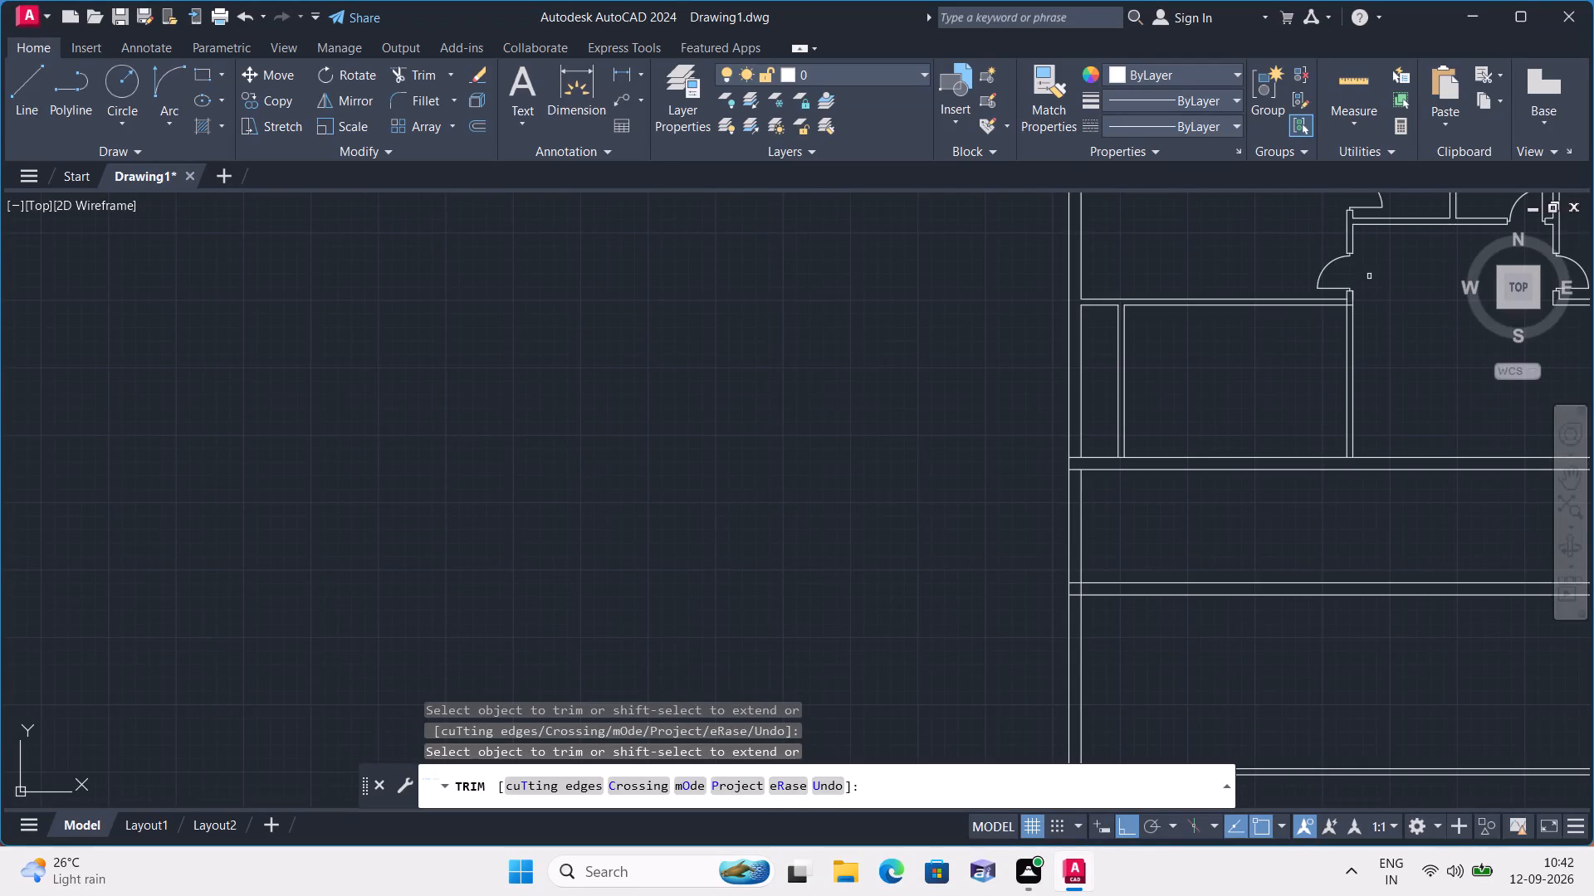
{"action": "scroll", "coordinate": [1348, 296], "scroll_direction": "up", "scroll_amount": 3}
{"action": "left_click", "coordinate": [1323, 321]}
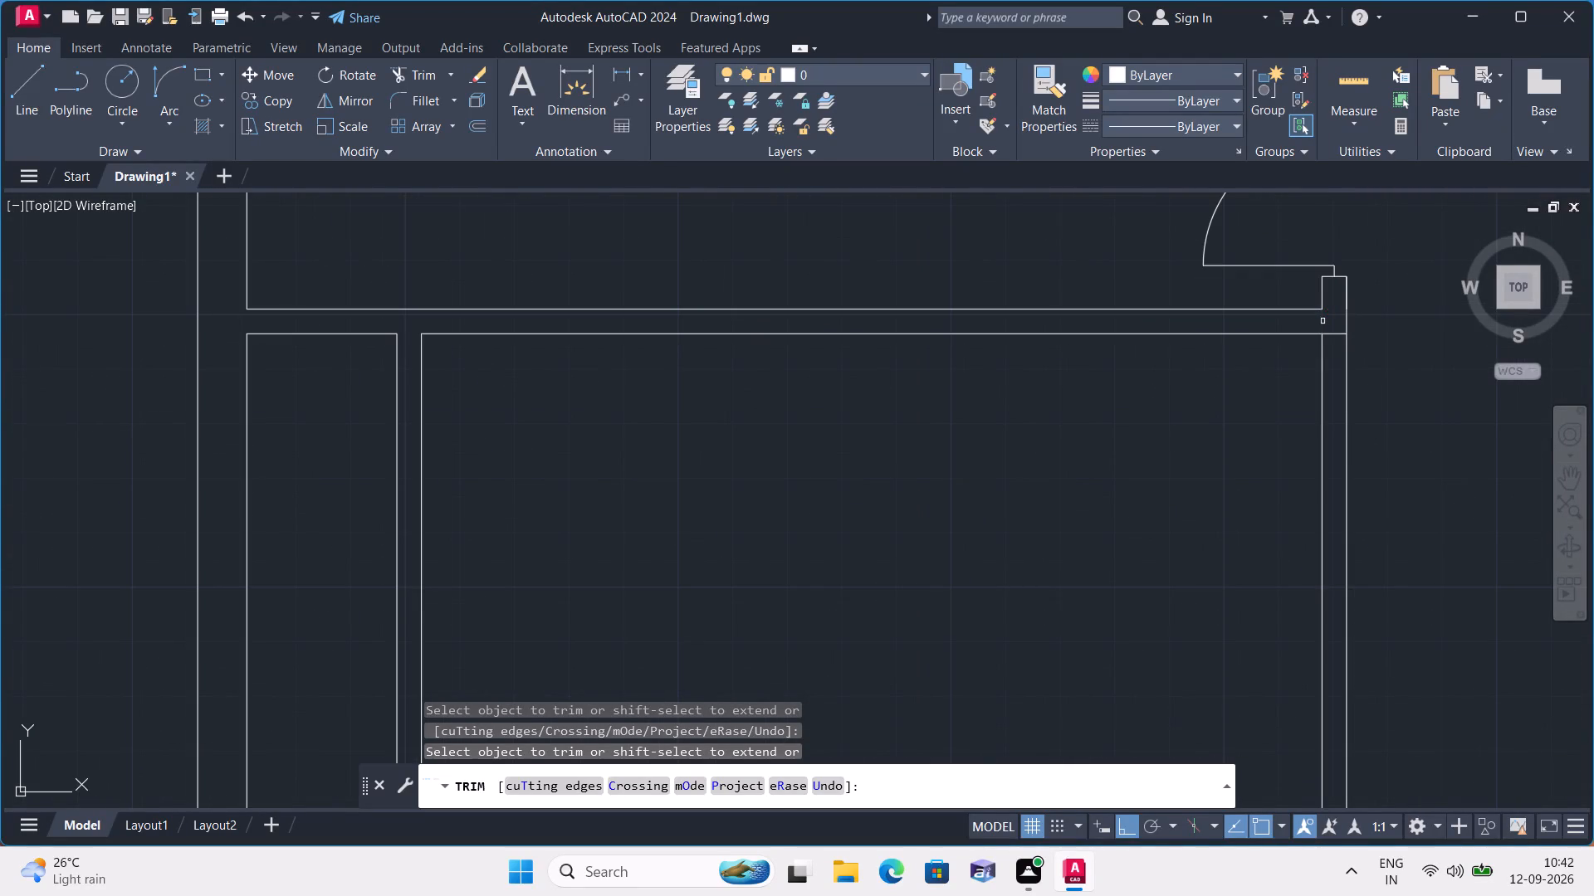
{"action": "left_click", "coordinate": [1330, 332]}
Trim the full-width horizontal wall's upper face line between the lines of both vertical partitions of the lower-left rooms.
{"action": "scroll", "coordinate": [1268, 345], "scroll_direction": "down", "scroll_amount": 1}
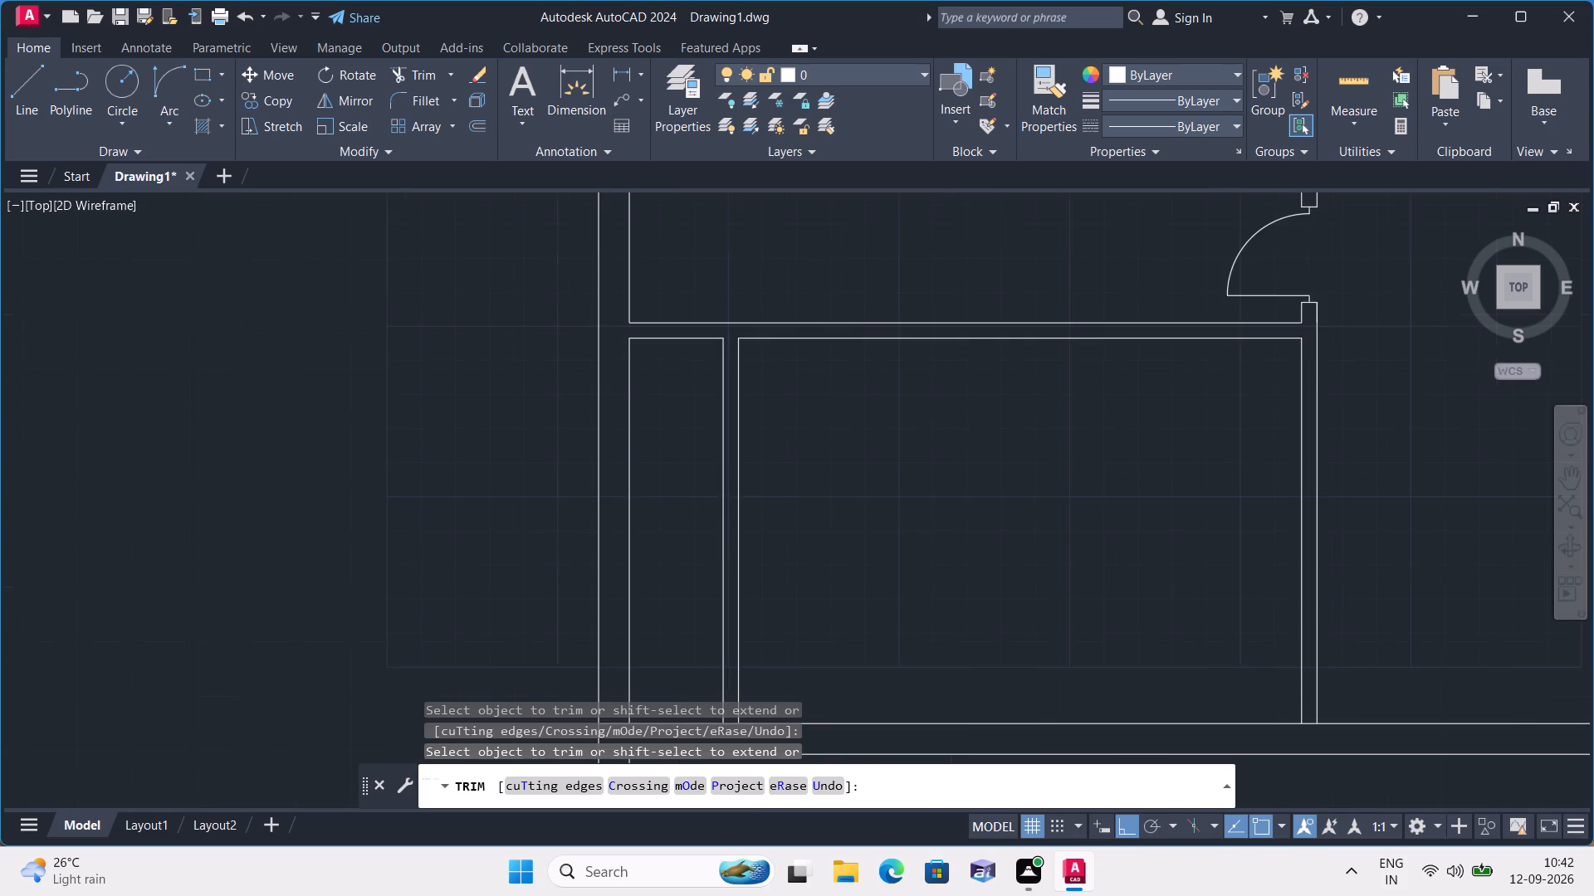
{"action": "scroll", "coordinate": [1268, 345], "scroll_direction": "down", "scroll_amount": 1}
{"action": "middle_click_drag", "start_coordinate": [1188, 475], "coordinate": [1154, 360]}
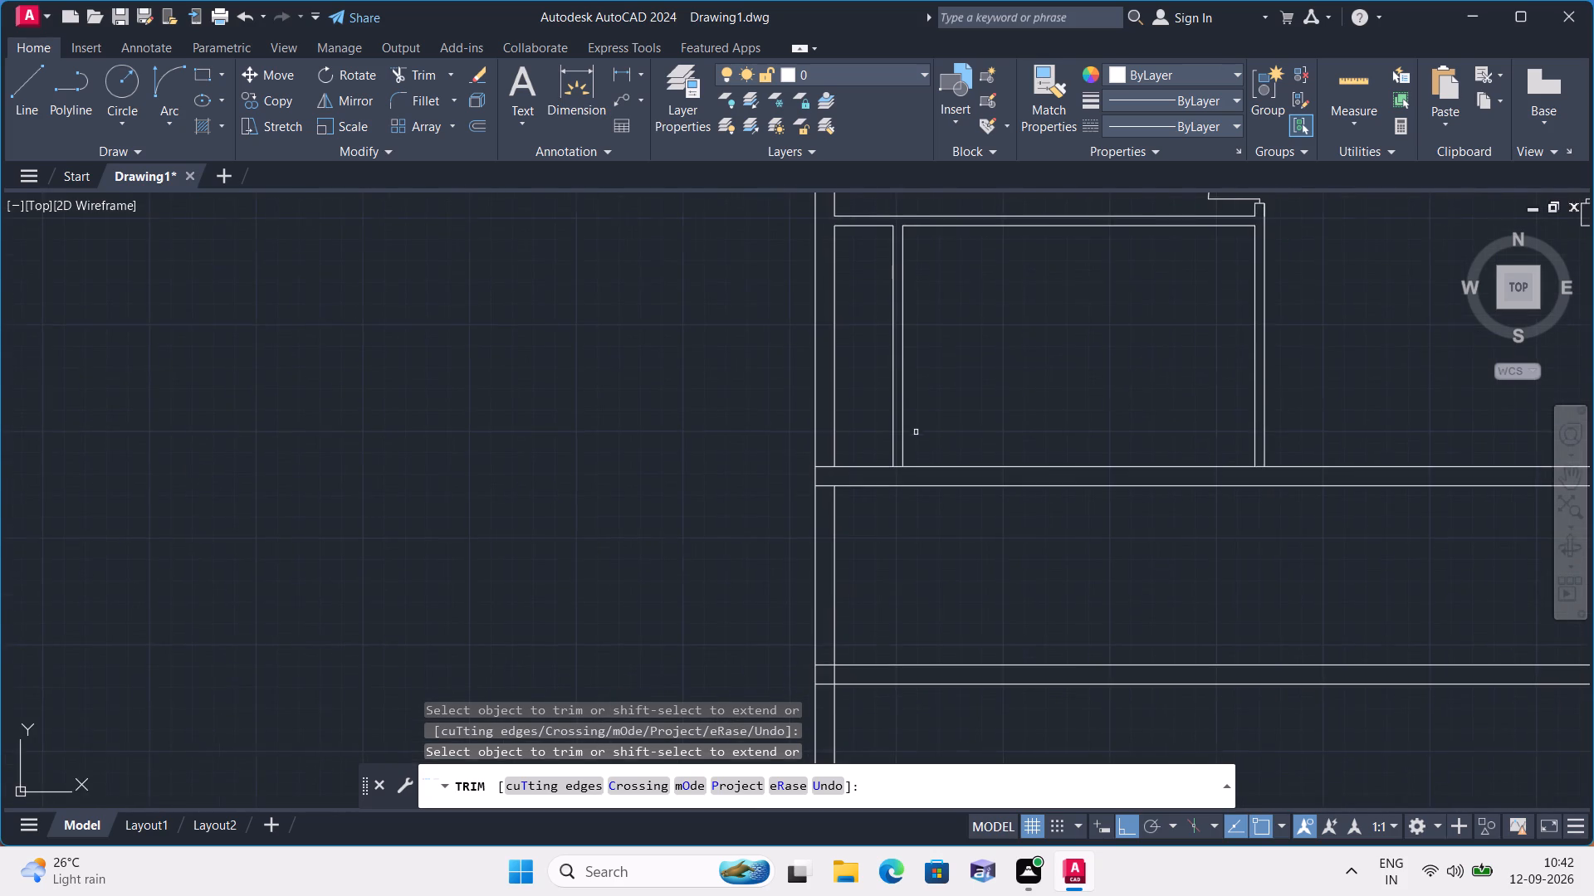
{"action": "scroll", "coordinate": [888, 443], "scroll_direction": "up", "scroll_amount": 2}
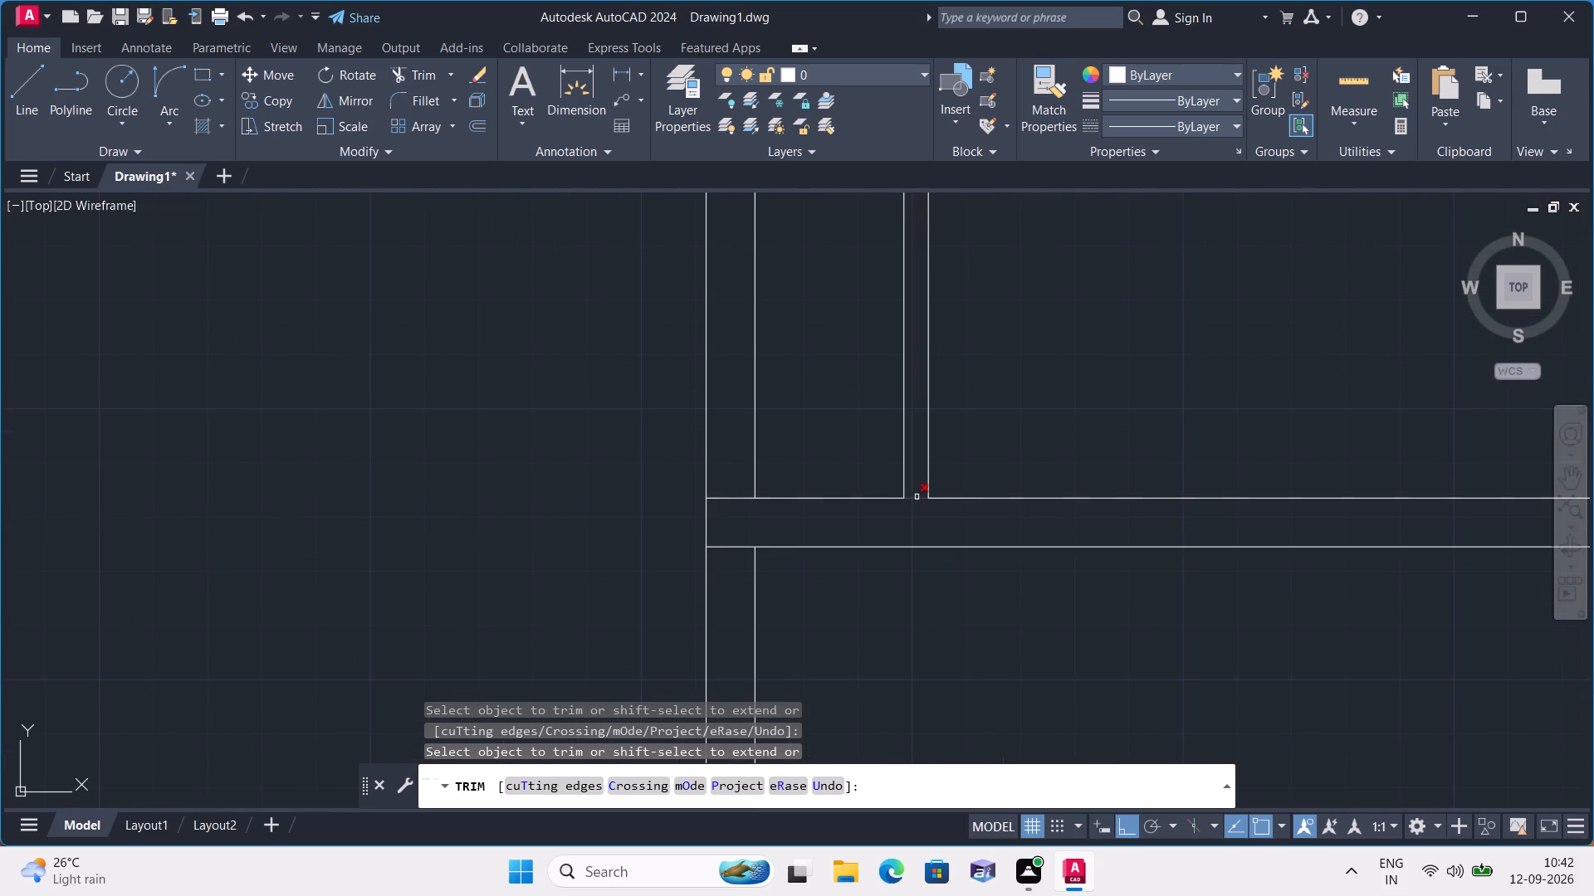
{"action": "left_click", "coordinate": [917, 497]}
{"action": "scroll", "coordinate": [1078, 527], "scroll_direction": "down", "scroll_amount": 2}
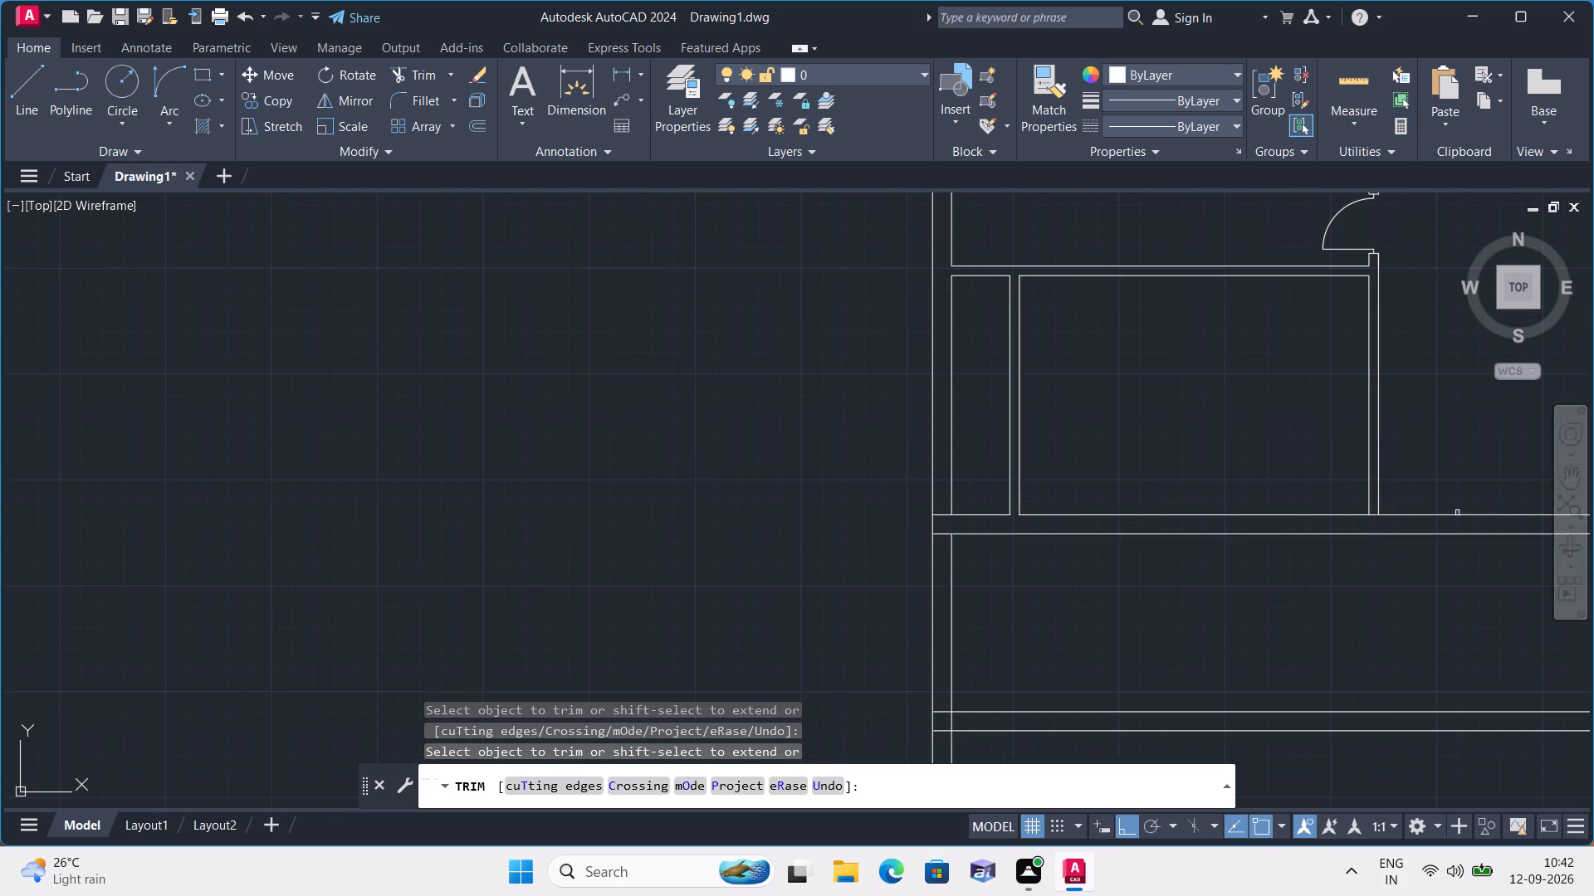
{"action": "scroll", "coordinate": [1412, 509], "scroll_direction": "up", "scroll_amount": 2}
{"action": "left_click", "coordinate": [1302, 530]}
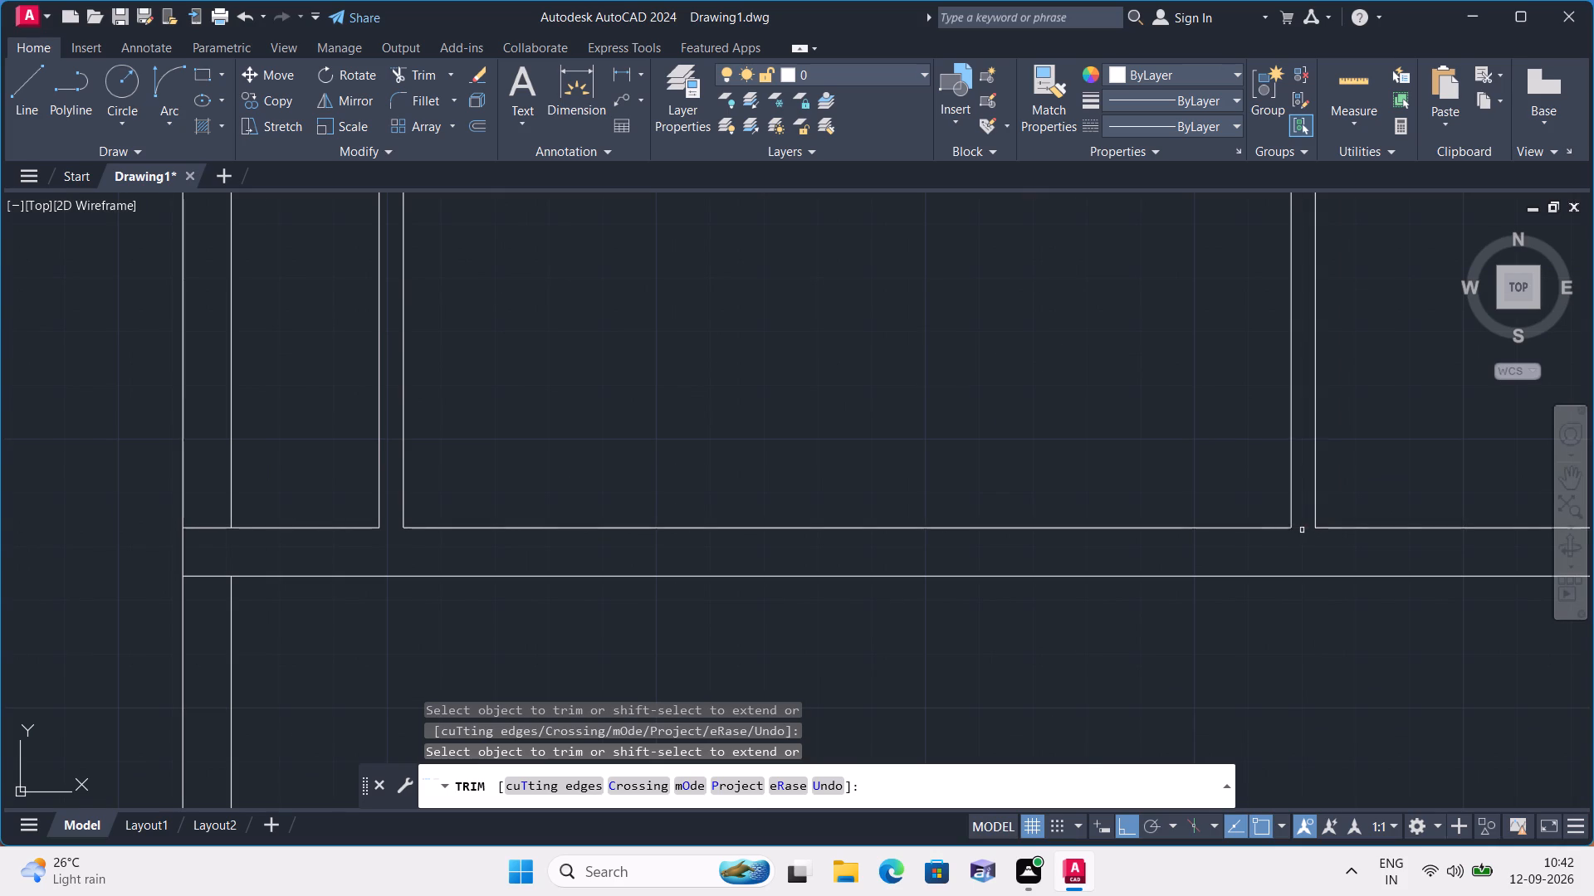
Trim the right exterior wall's inner-face line where the full-width horizontal wall below the rooms joins it.
{"action": "scroll", "coordinate": [1071, 409], "scroll_direction": "down", "scroll_amount": 3}
{"action": "middle_click_drag", "start_coordinate": [1035, 368], "coordinate": [863, 368]}
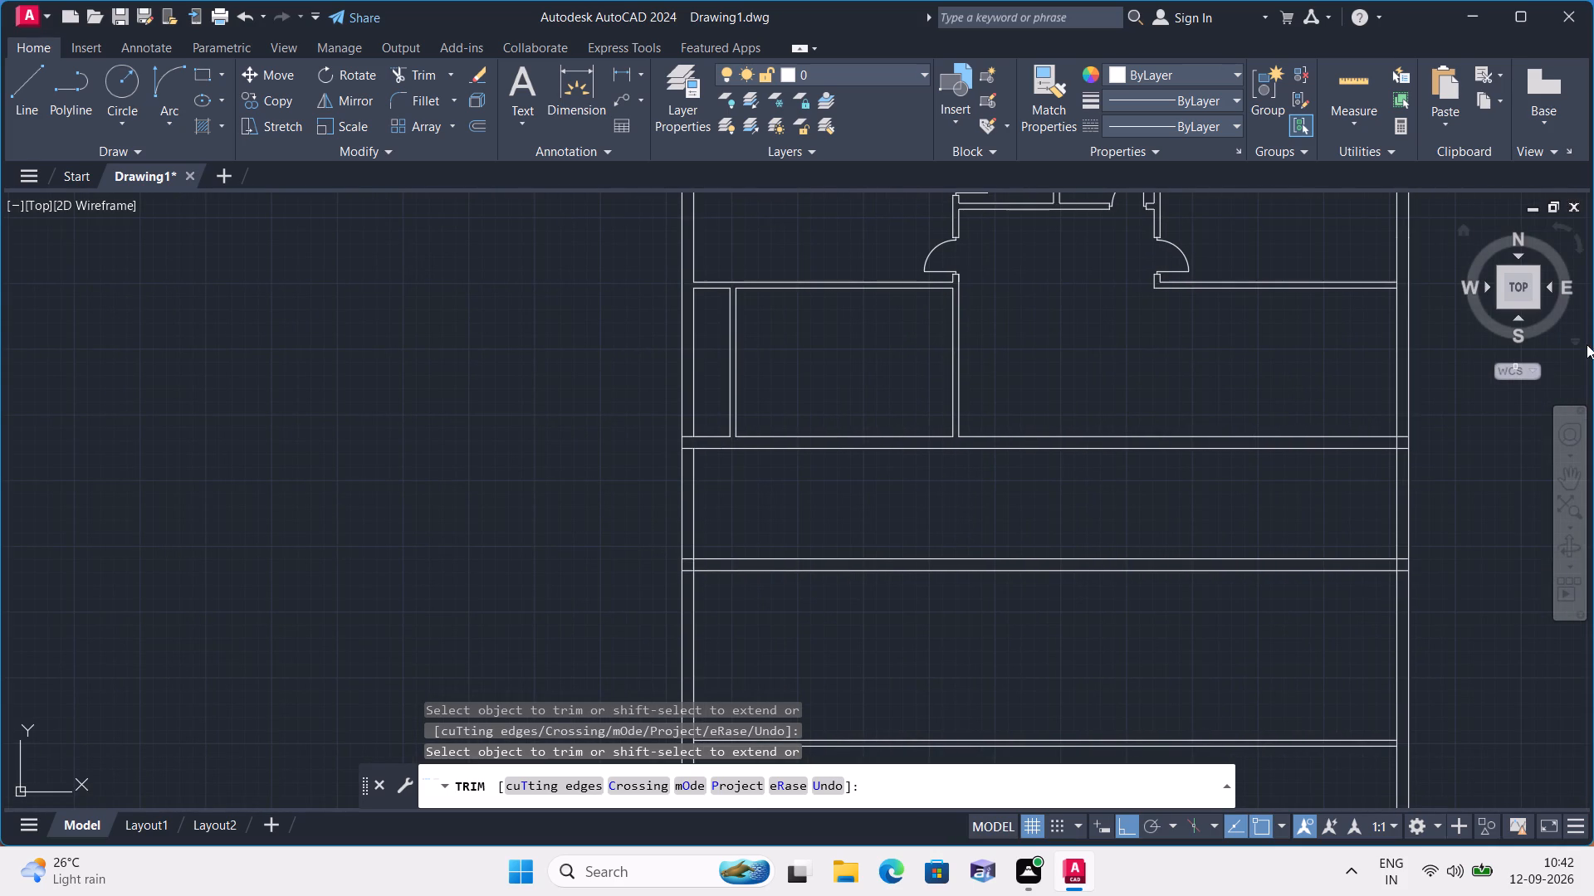
{"action": "middle_click_drag", "start_coordinate": [1308, 397], "coordinate": [910, 315]}
{"action": "scroll", "coordinate": [1010, 335], "scroll_direction": "up", "scroll_amount": 4}
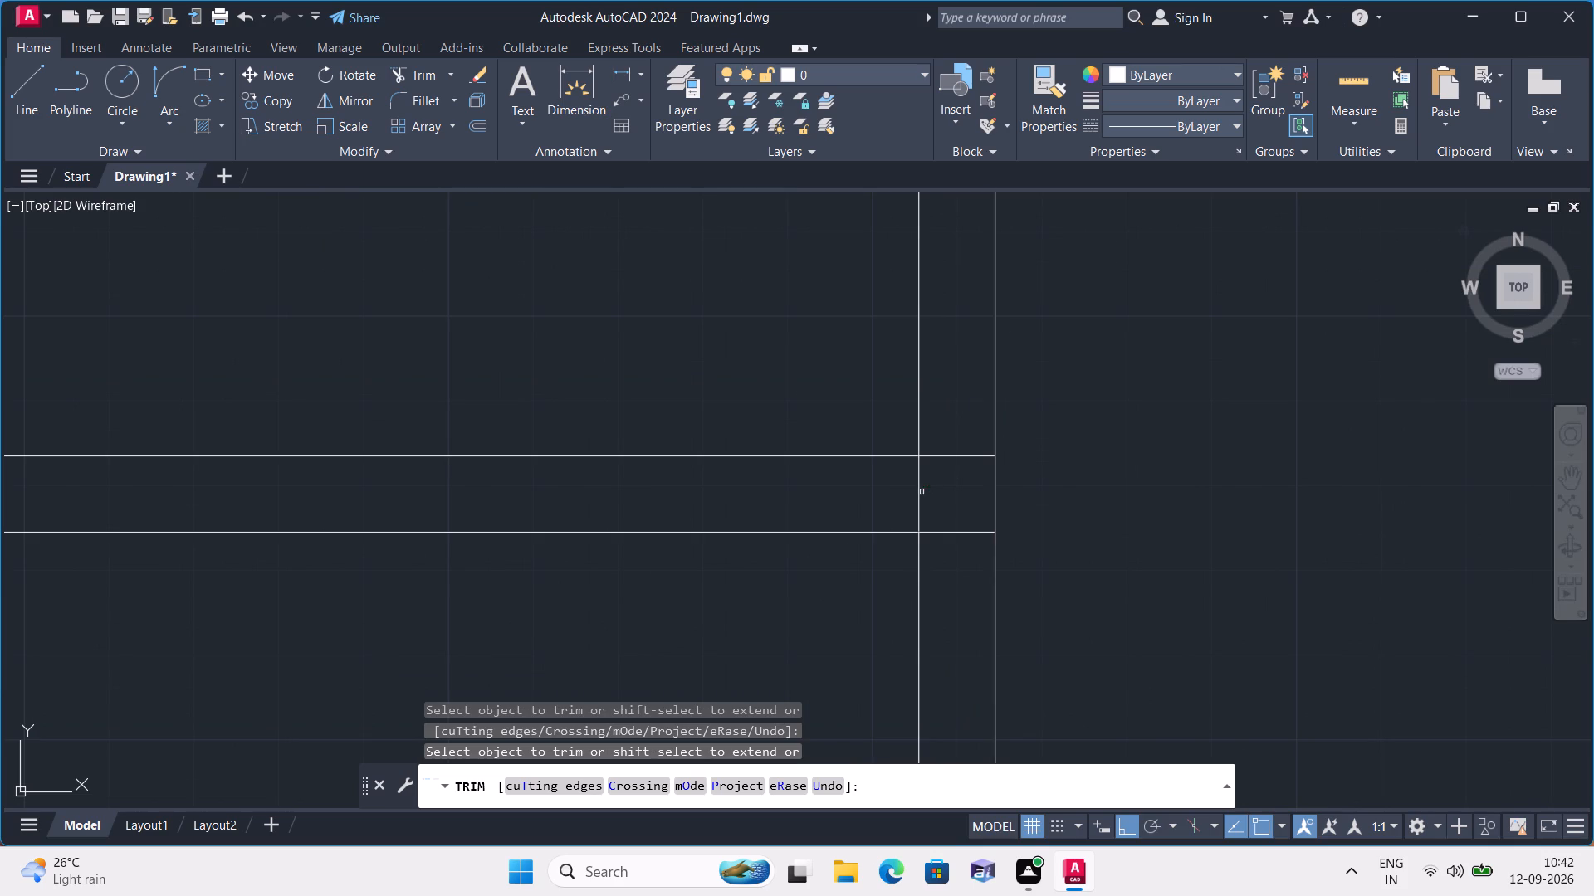
{"action": "left_click", "coordinate": [919, 497]}
Trim the right exterior wall's inner-face line where the upper-right room's bottom partition joins it, and end trimming.
{"action": "scroll", "coordinate": [891, 363], "scroll_direction": "down", "scroll_amount": 2}
{"action": "scroll", "coordinate": [814, 313], "scroll_direction": "down", "scroll_amount": 2}
{"action": "middle_click_drag", "start_coordinate": [782, 299], "coordinate": [782, 301]}
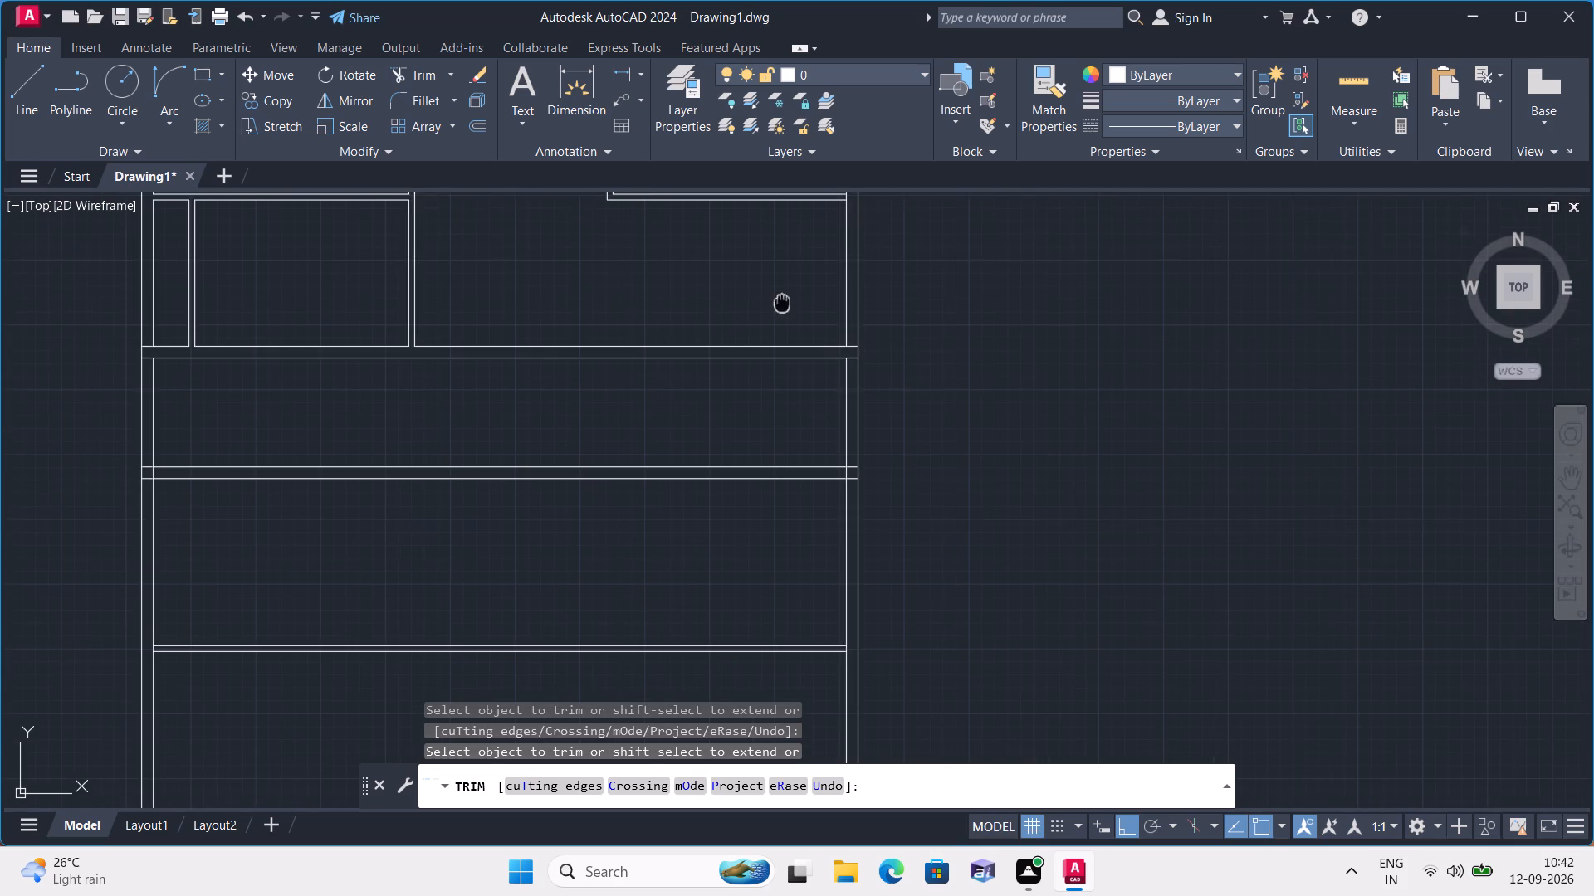
{"action": "middle_click_drag", "start_coordinate": [782, 301], "coordinate": [971, 512]}
{"action": "scroll", "coordinate": [1035, 416], "scroll_direction": "up", "scroll_amount": 3}
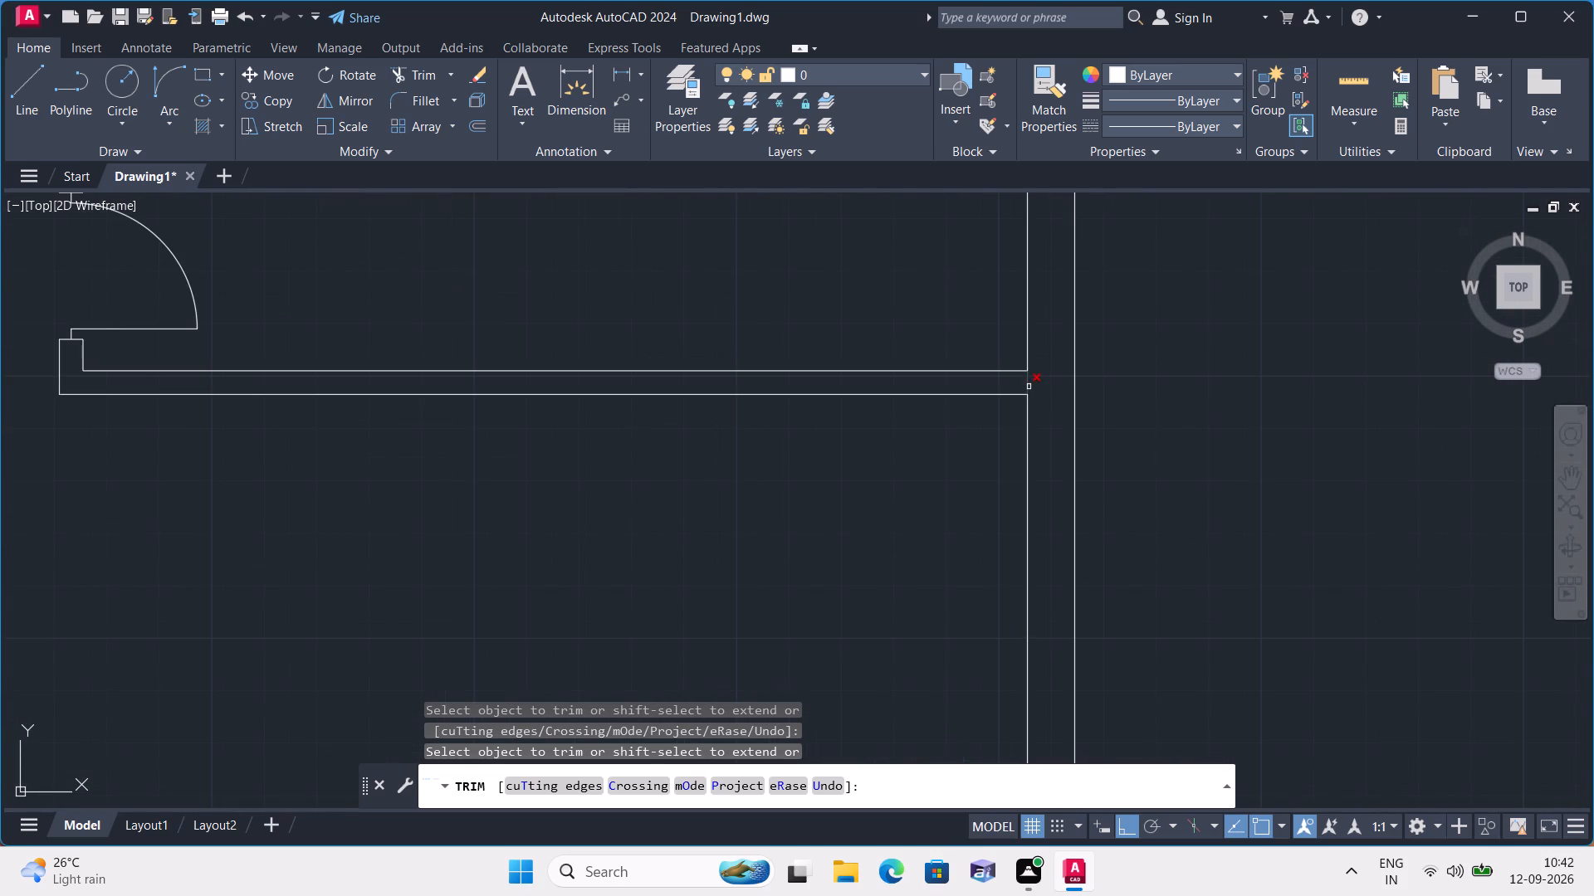
{"action": "left_click", "coordinate": [1029, 387]}
{"action": "scroll", "coordinate": [1041, 387], "scroll_direction": "down", "scroll_amount": 3}
{"action": "key", "text": "Escape"}
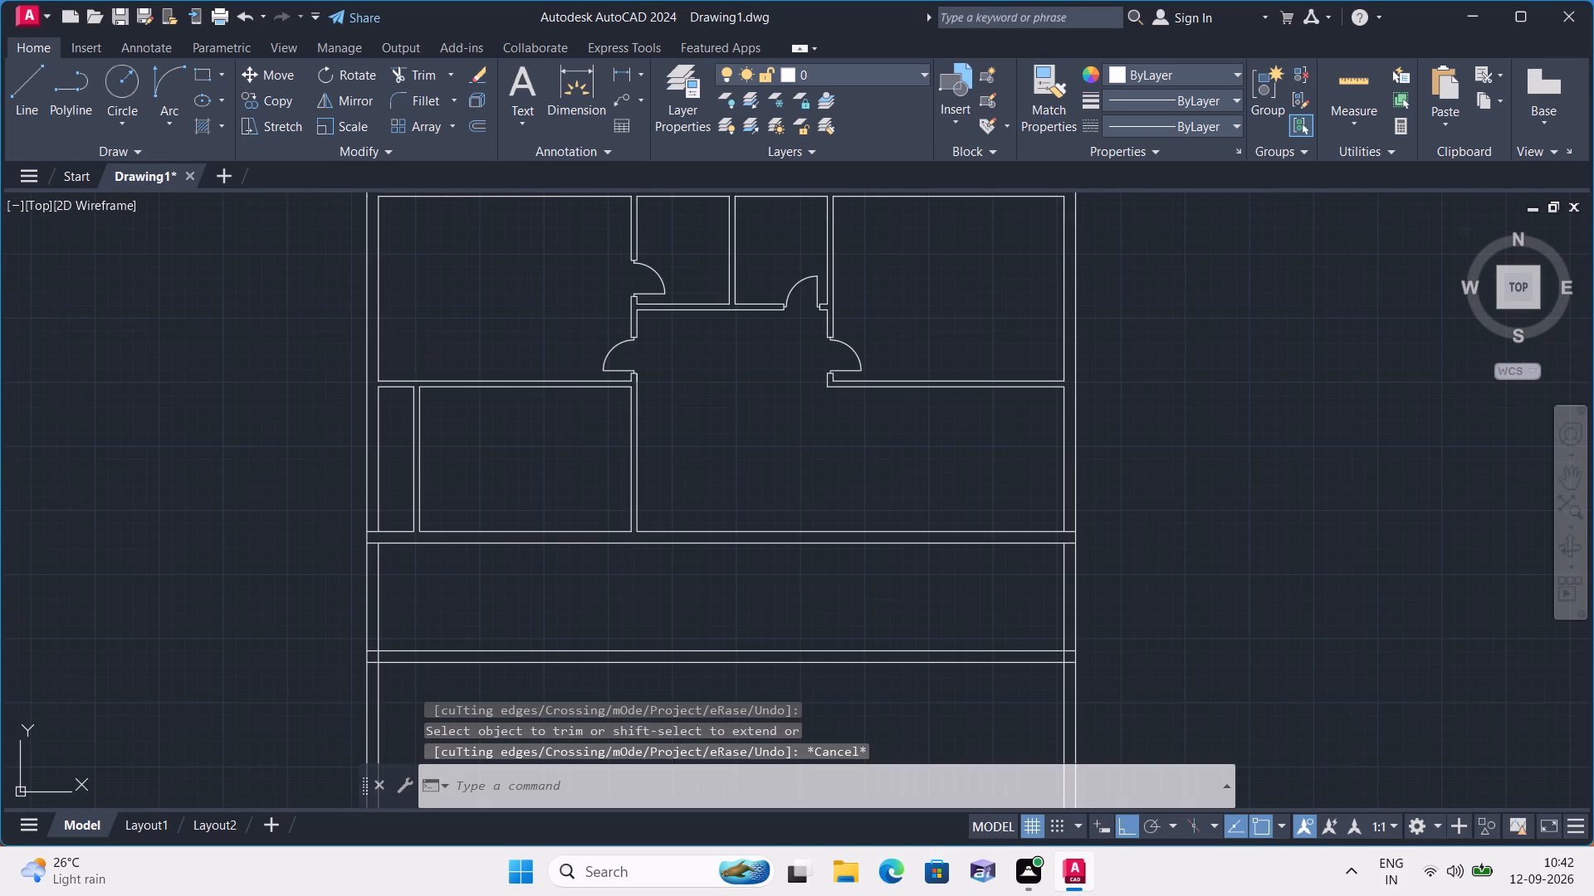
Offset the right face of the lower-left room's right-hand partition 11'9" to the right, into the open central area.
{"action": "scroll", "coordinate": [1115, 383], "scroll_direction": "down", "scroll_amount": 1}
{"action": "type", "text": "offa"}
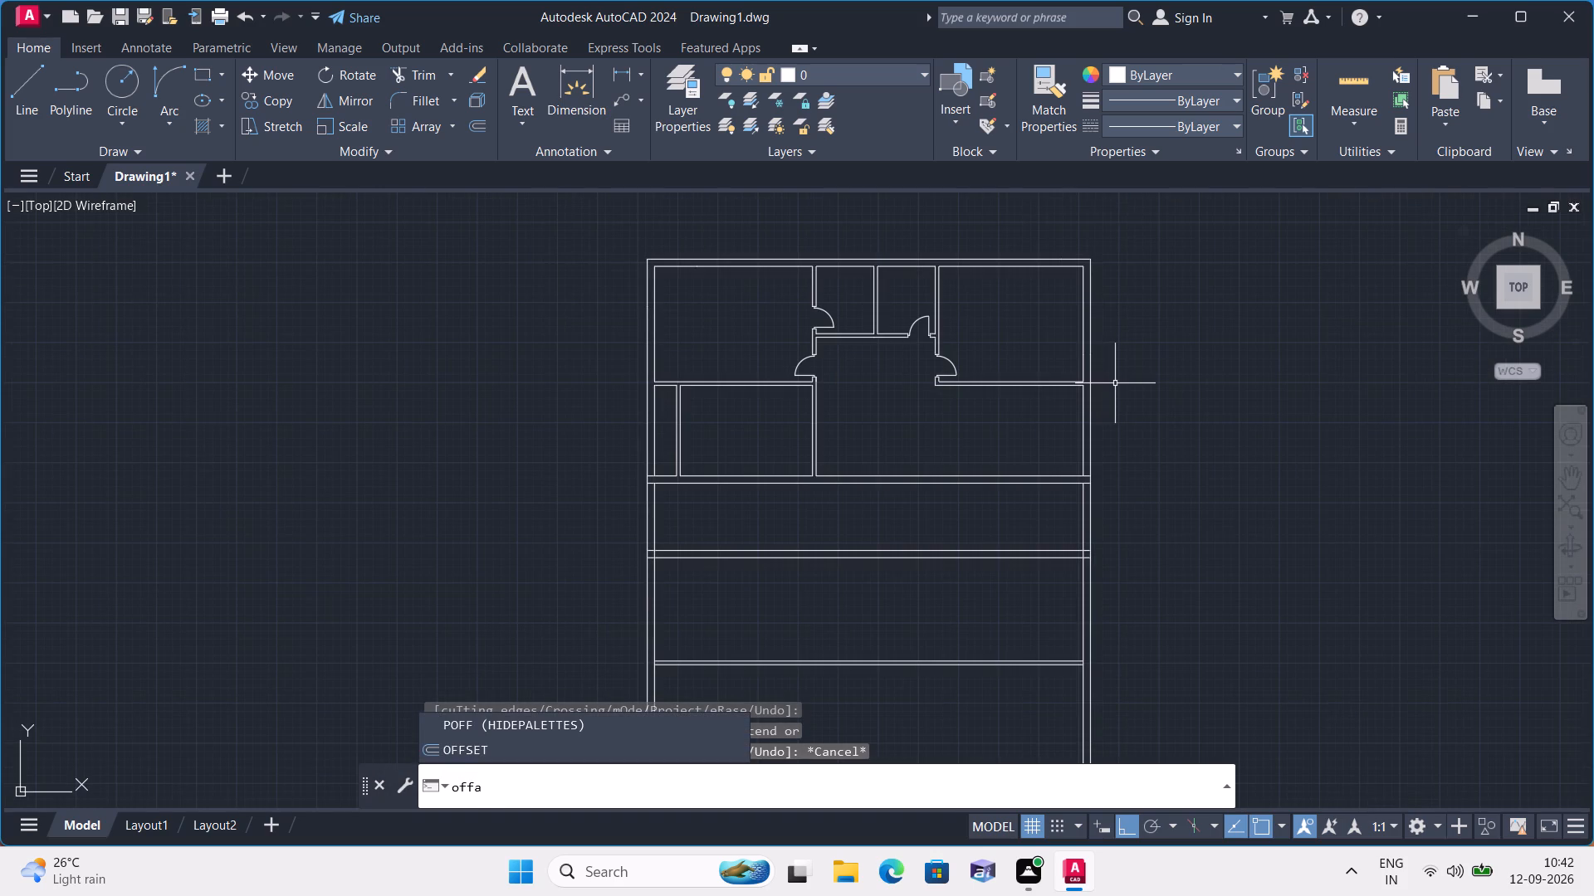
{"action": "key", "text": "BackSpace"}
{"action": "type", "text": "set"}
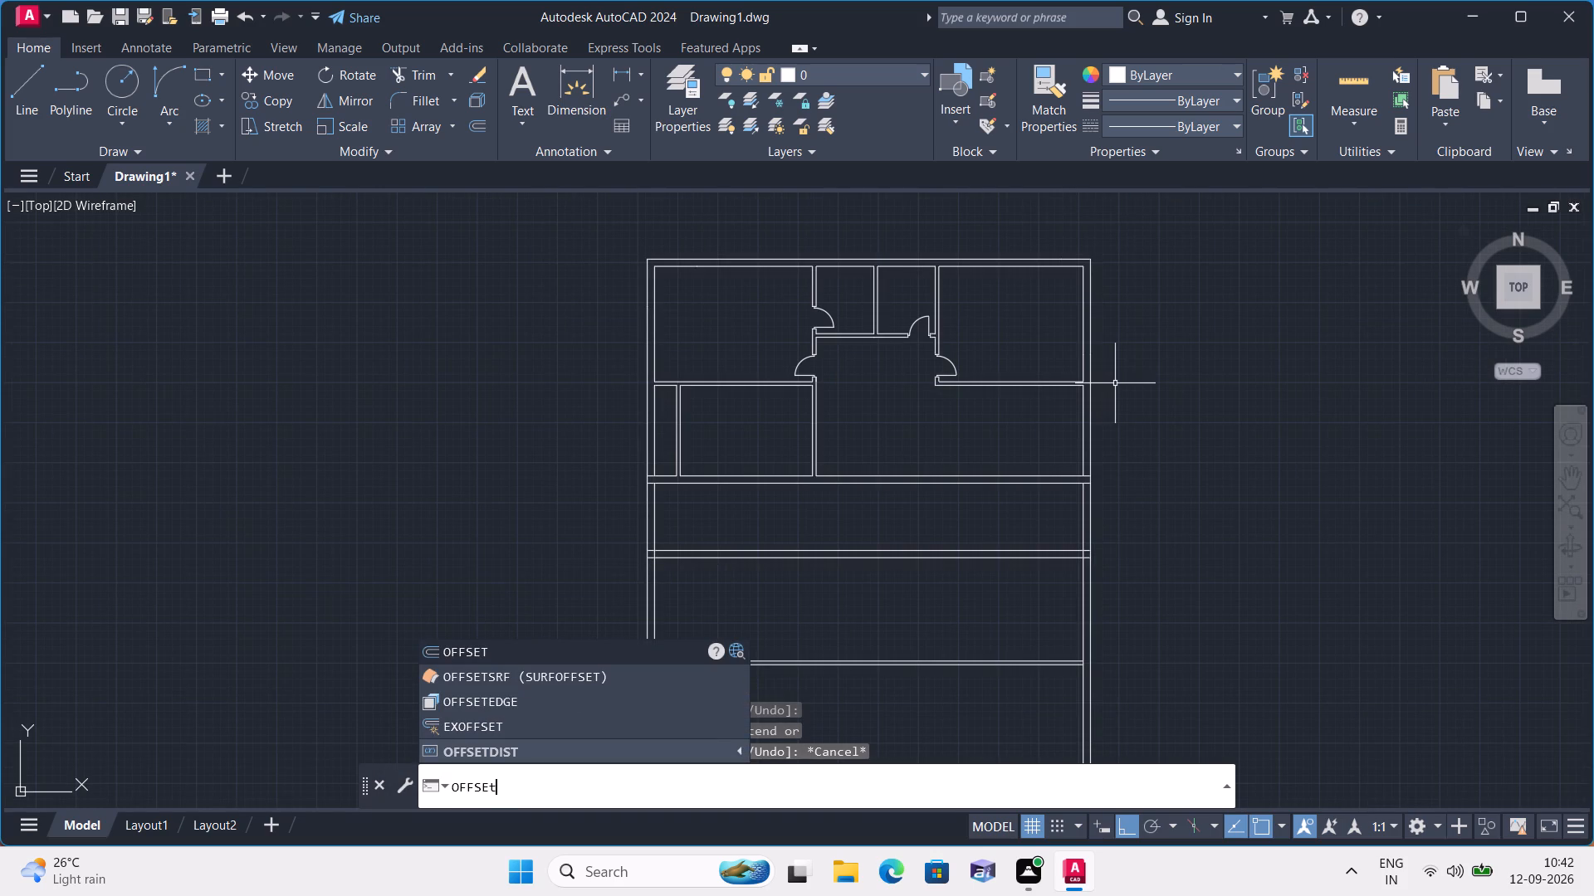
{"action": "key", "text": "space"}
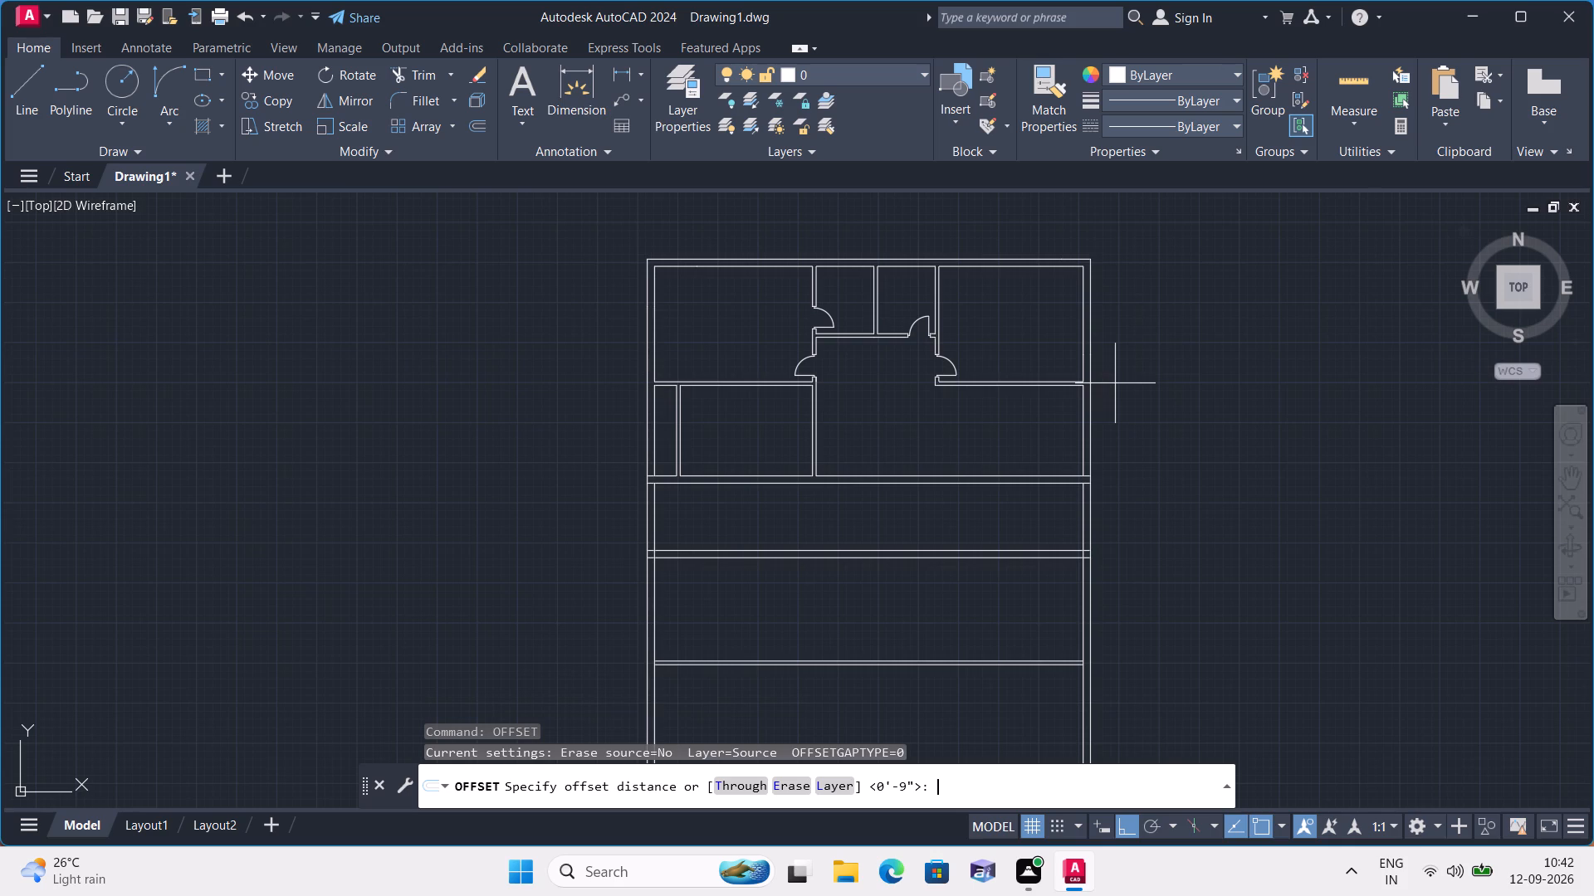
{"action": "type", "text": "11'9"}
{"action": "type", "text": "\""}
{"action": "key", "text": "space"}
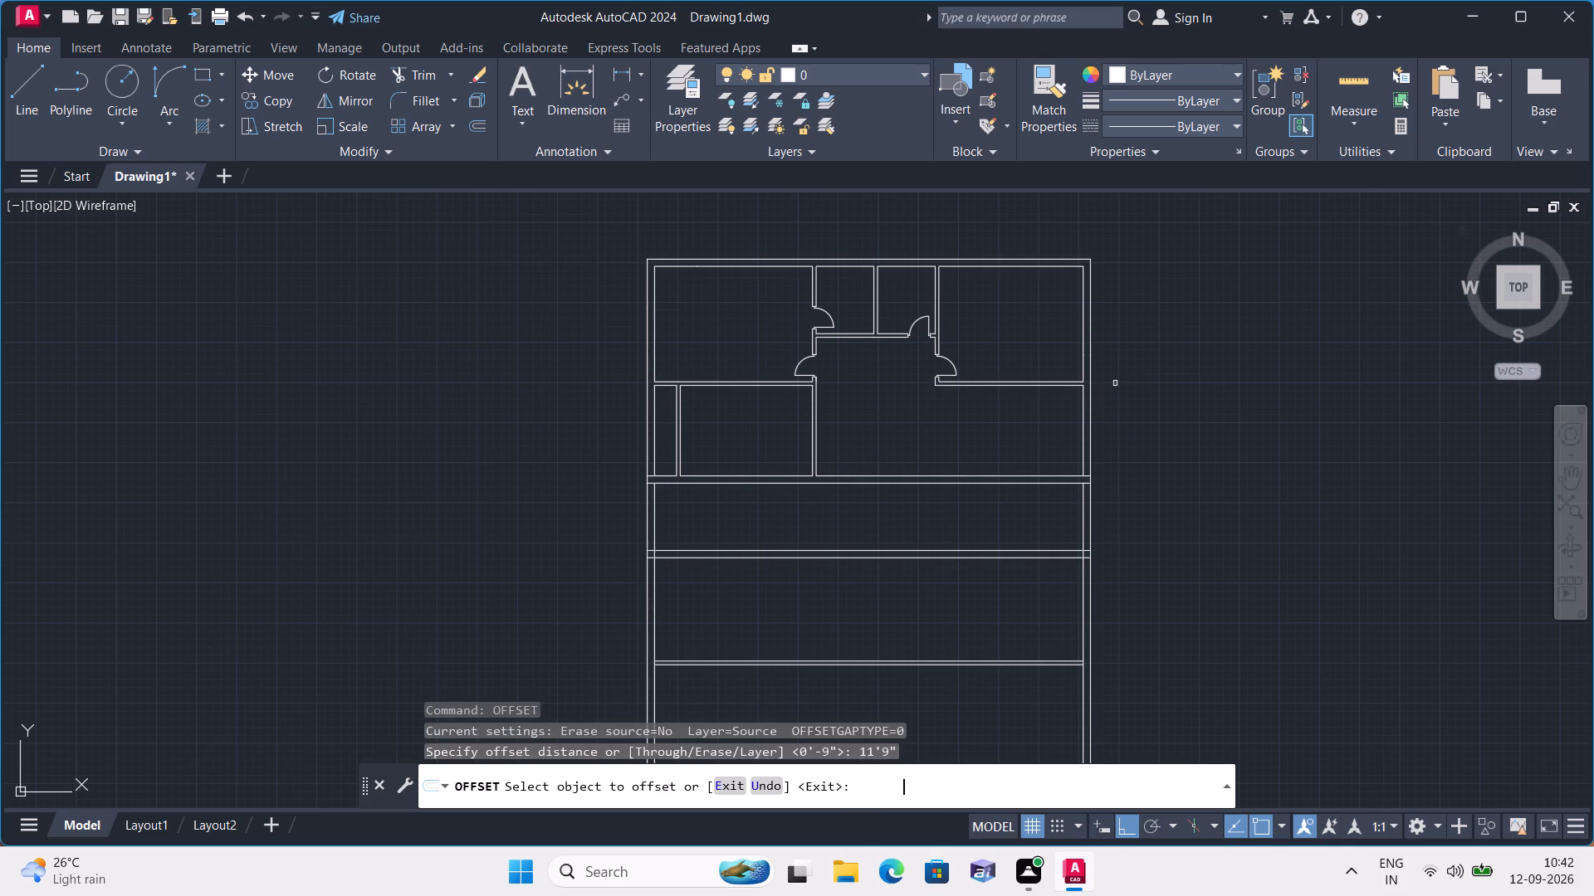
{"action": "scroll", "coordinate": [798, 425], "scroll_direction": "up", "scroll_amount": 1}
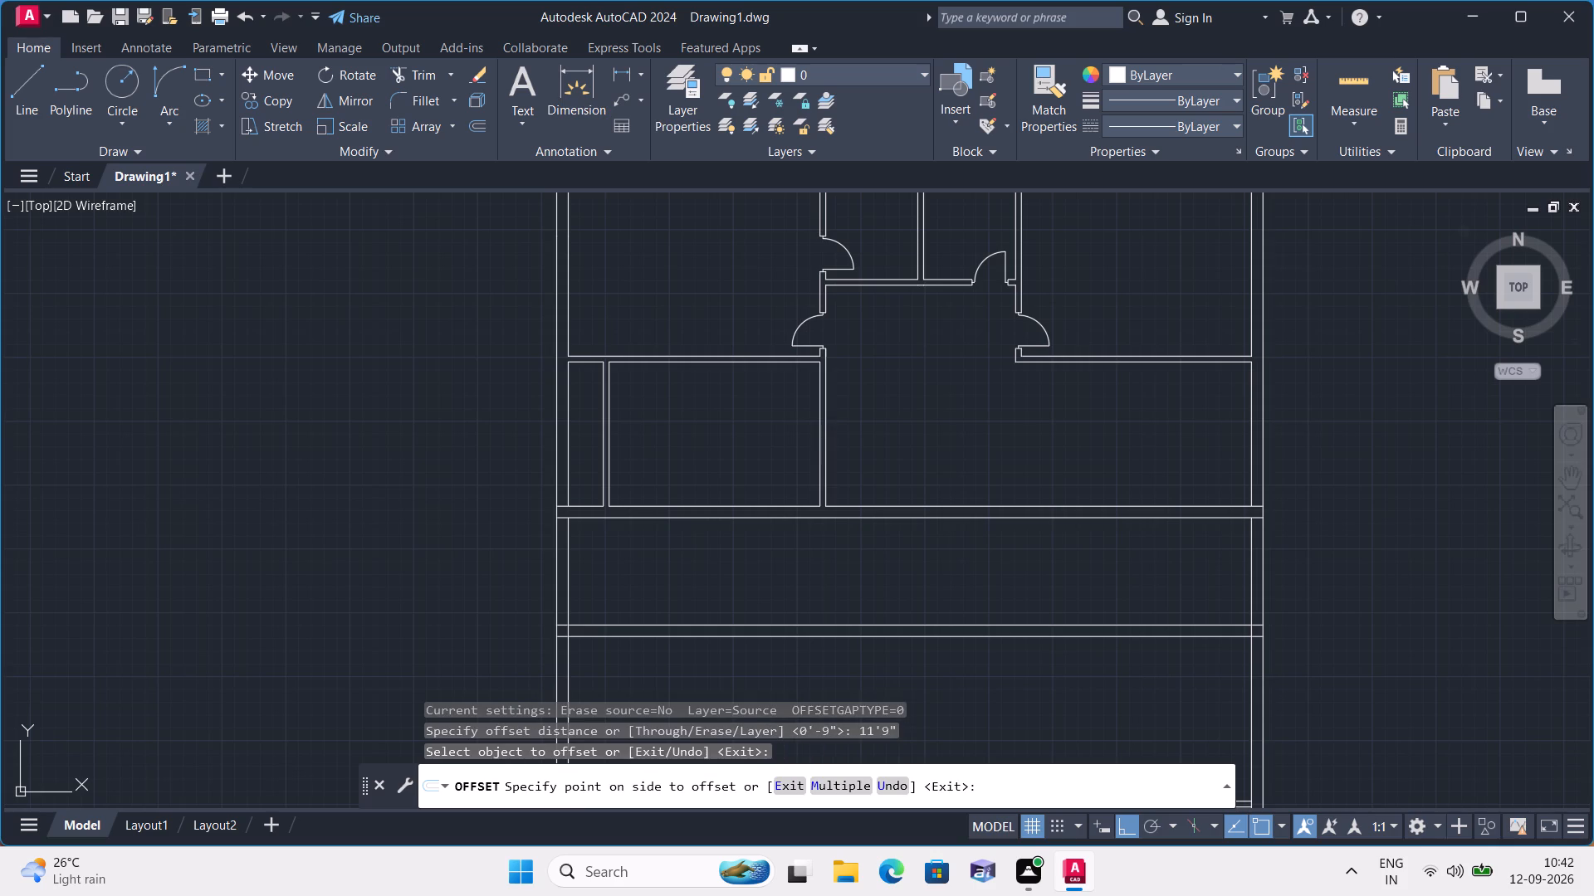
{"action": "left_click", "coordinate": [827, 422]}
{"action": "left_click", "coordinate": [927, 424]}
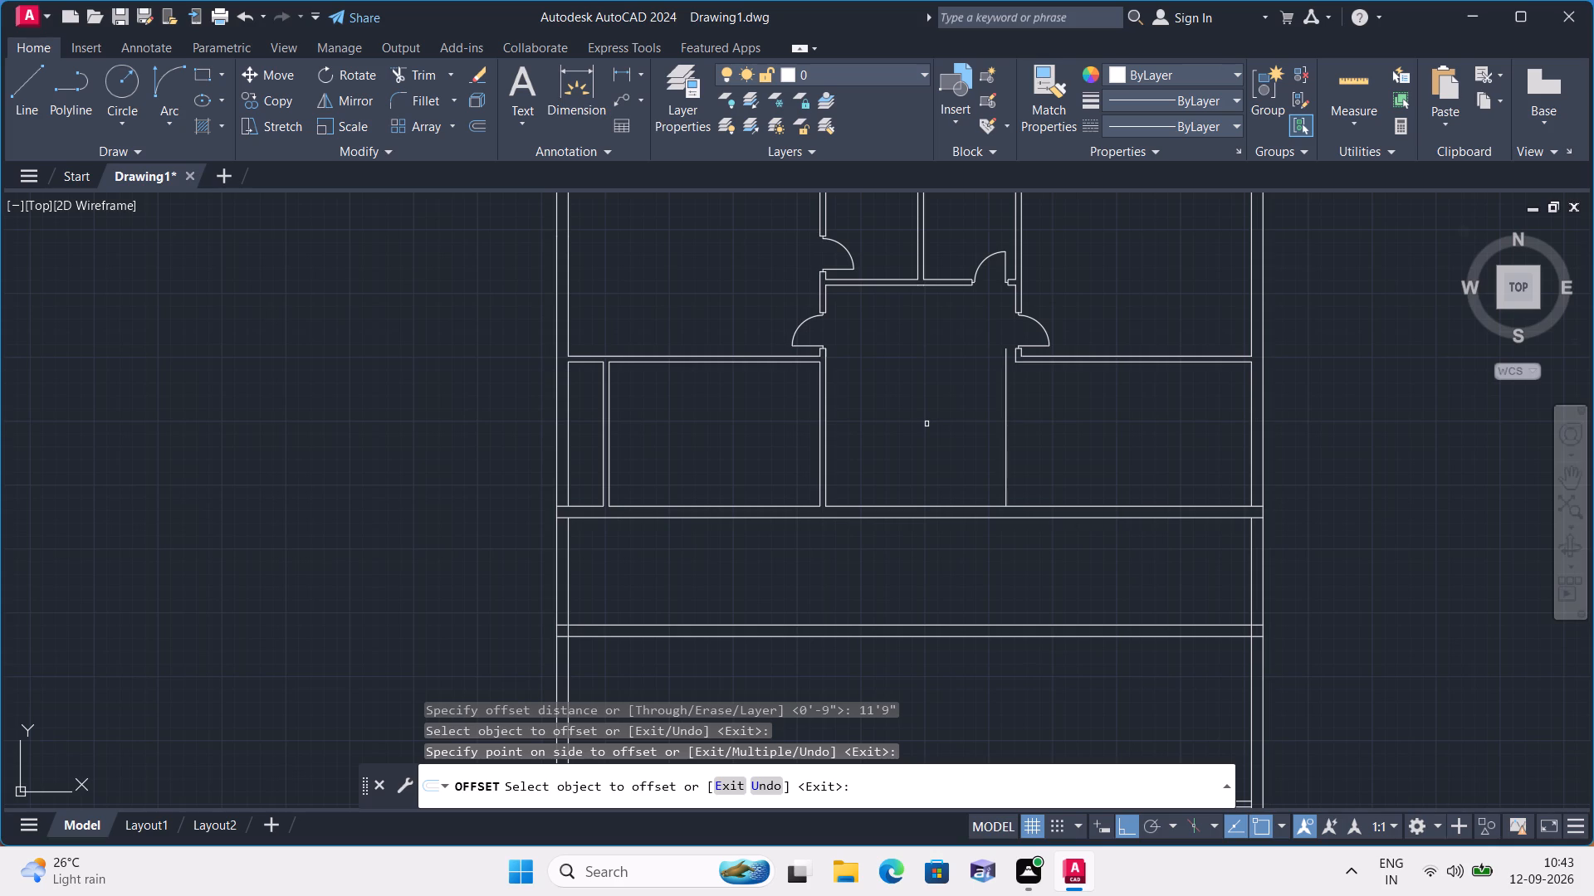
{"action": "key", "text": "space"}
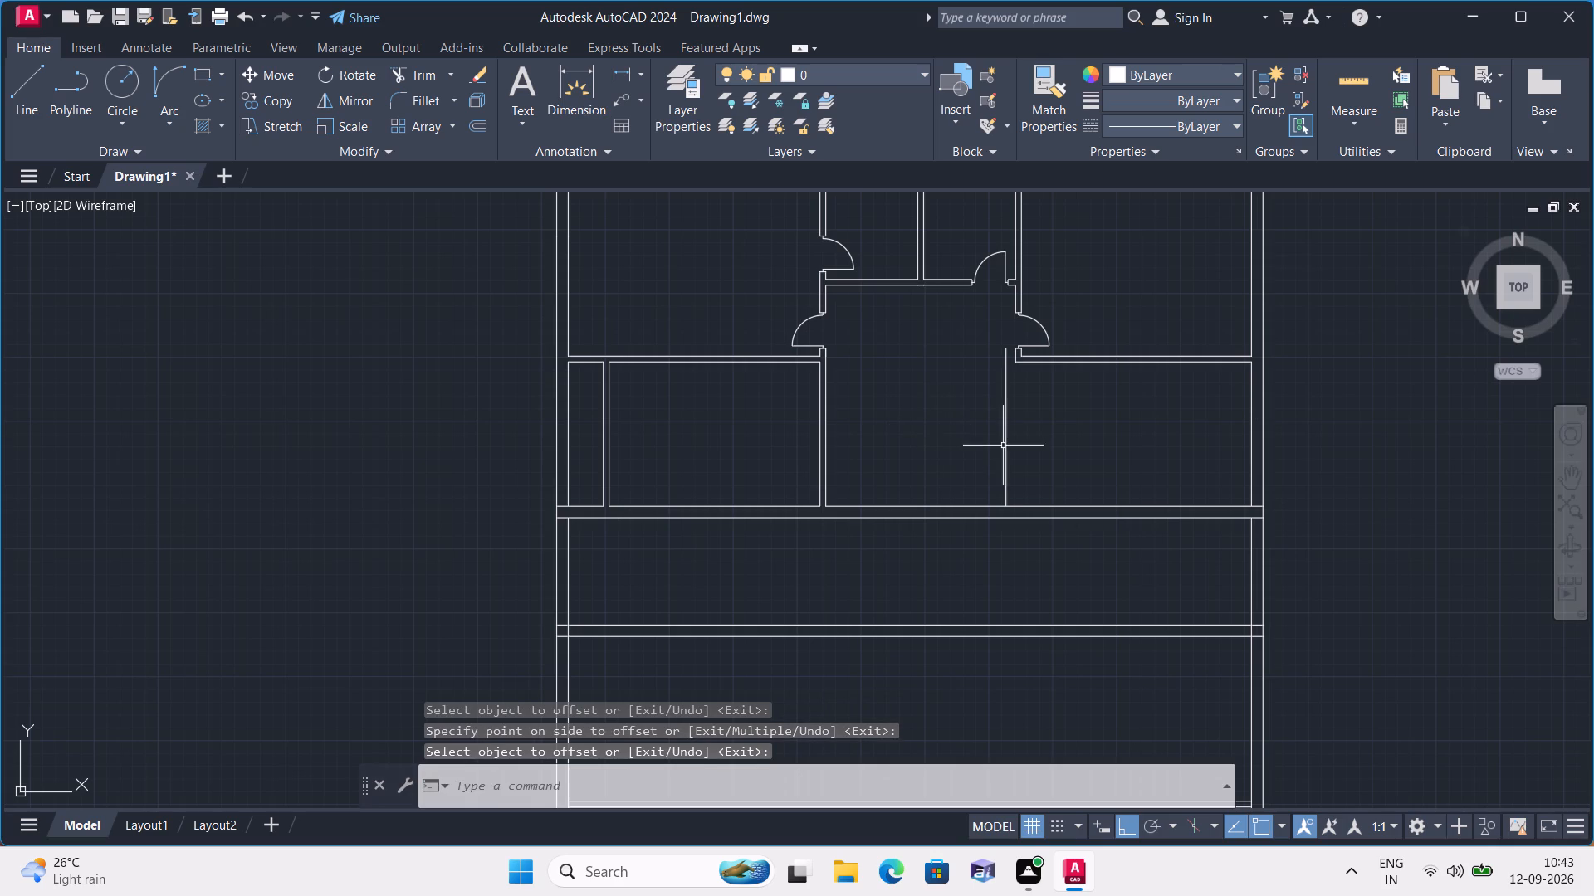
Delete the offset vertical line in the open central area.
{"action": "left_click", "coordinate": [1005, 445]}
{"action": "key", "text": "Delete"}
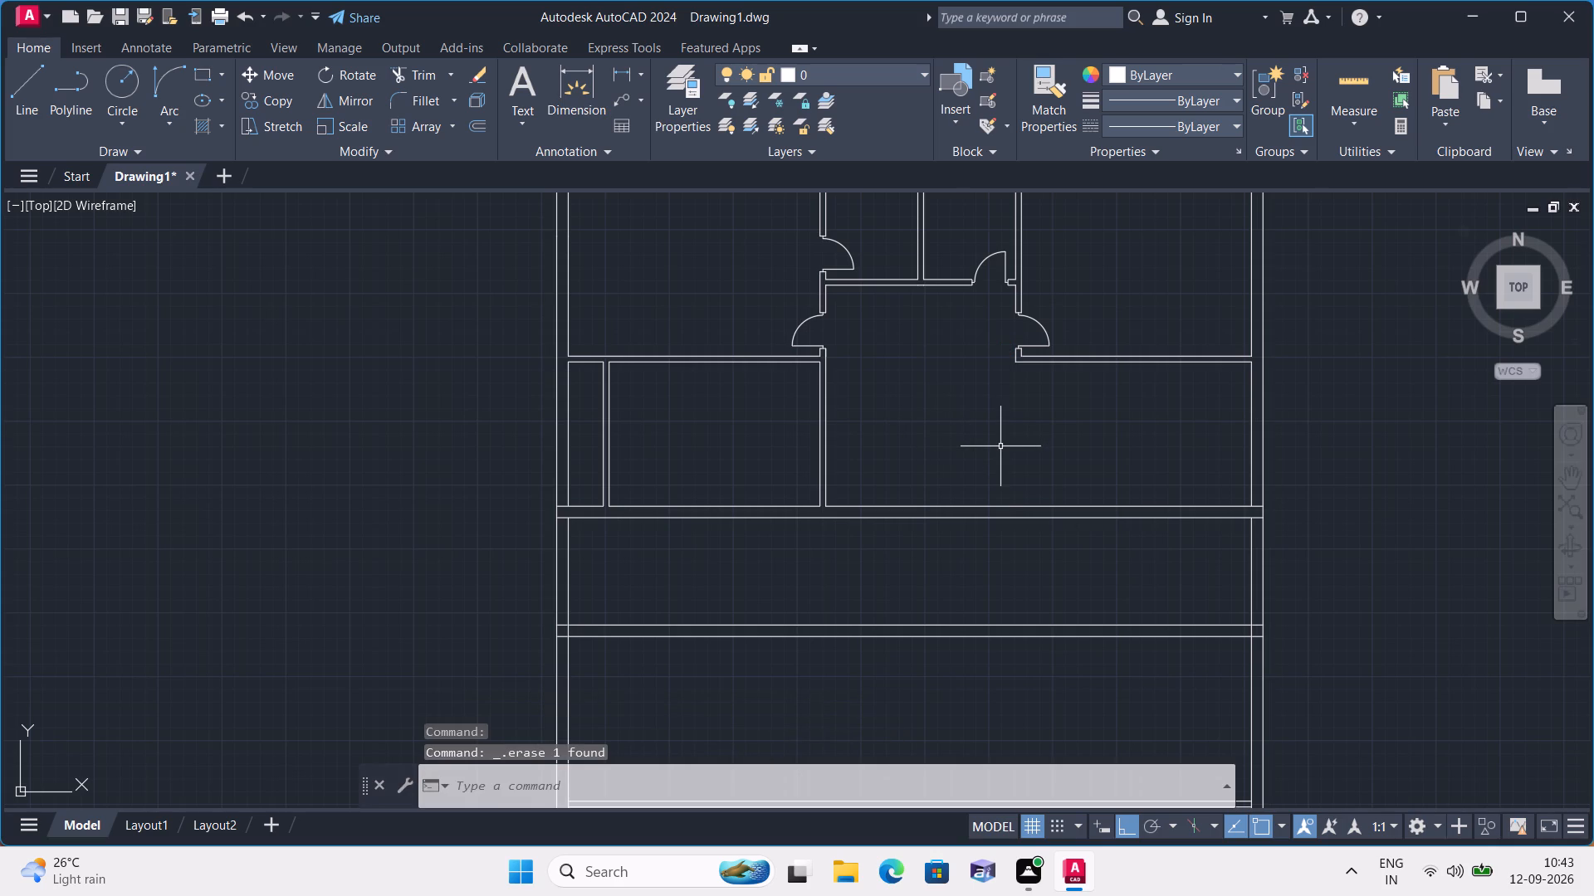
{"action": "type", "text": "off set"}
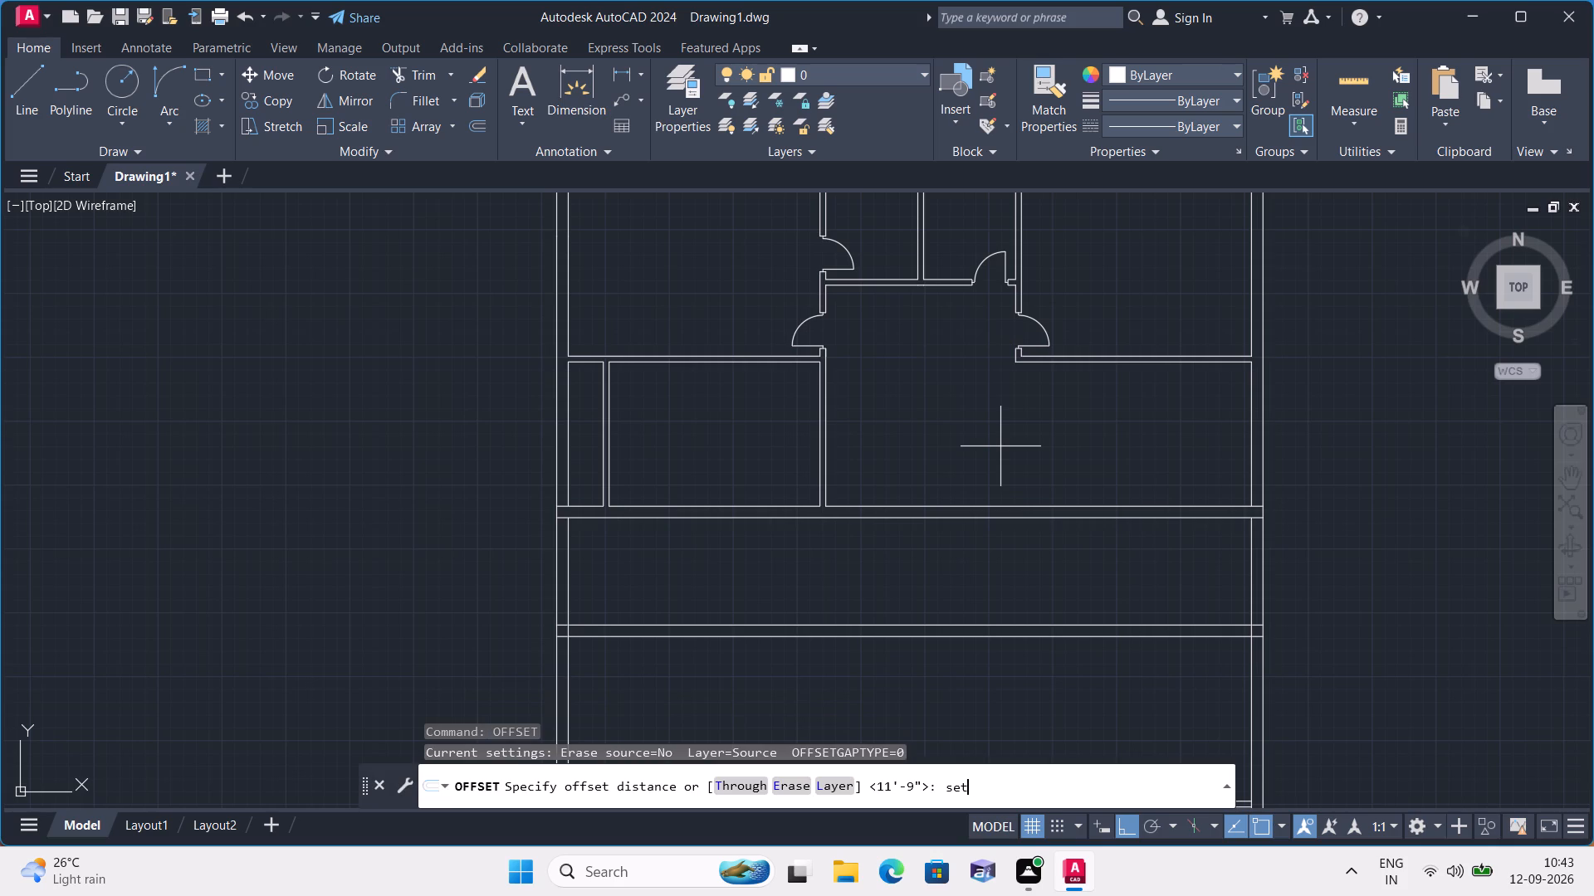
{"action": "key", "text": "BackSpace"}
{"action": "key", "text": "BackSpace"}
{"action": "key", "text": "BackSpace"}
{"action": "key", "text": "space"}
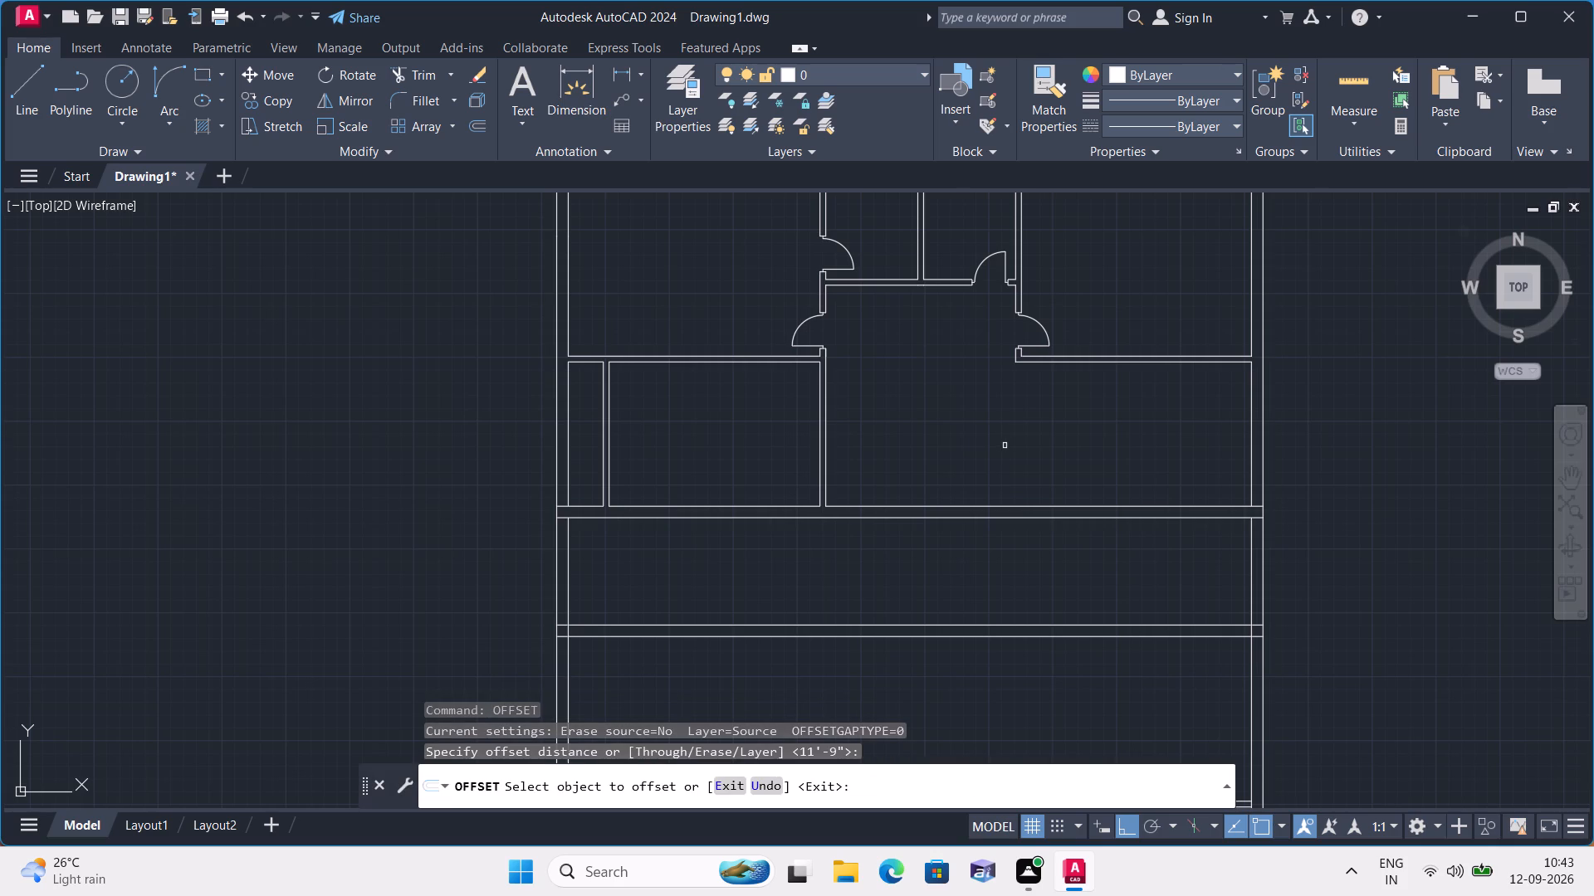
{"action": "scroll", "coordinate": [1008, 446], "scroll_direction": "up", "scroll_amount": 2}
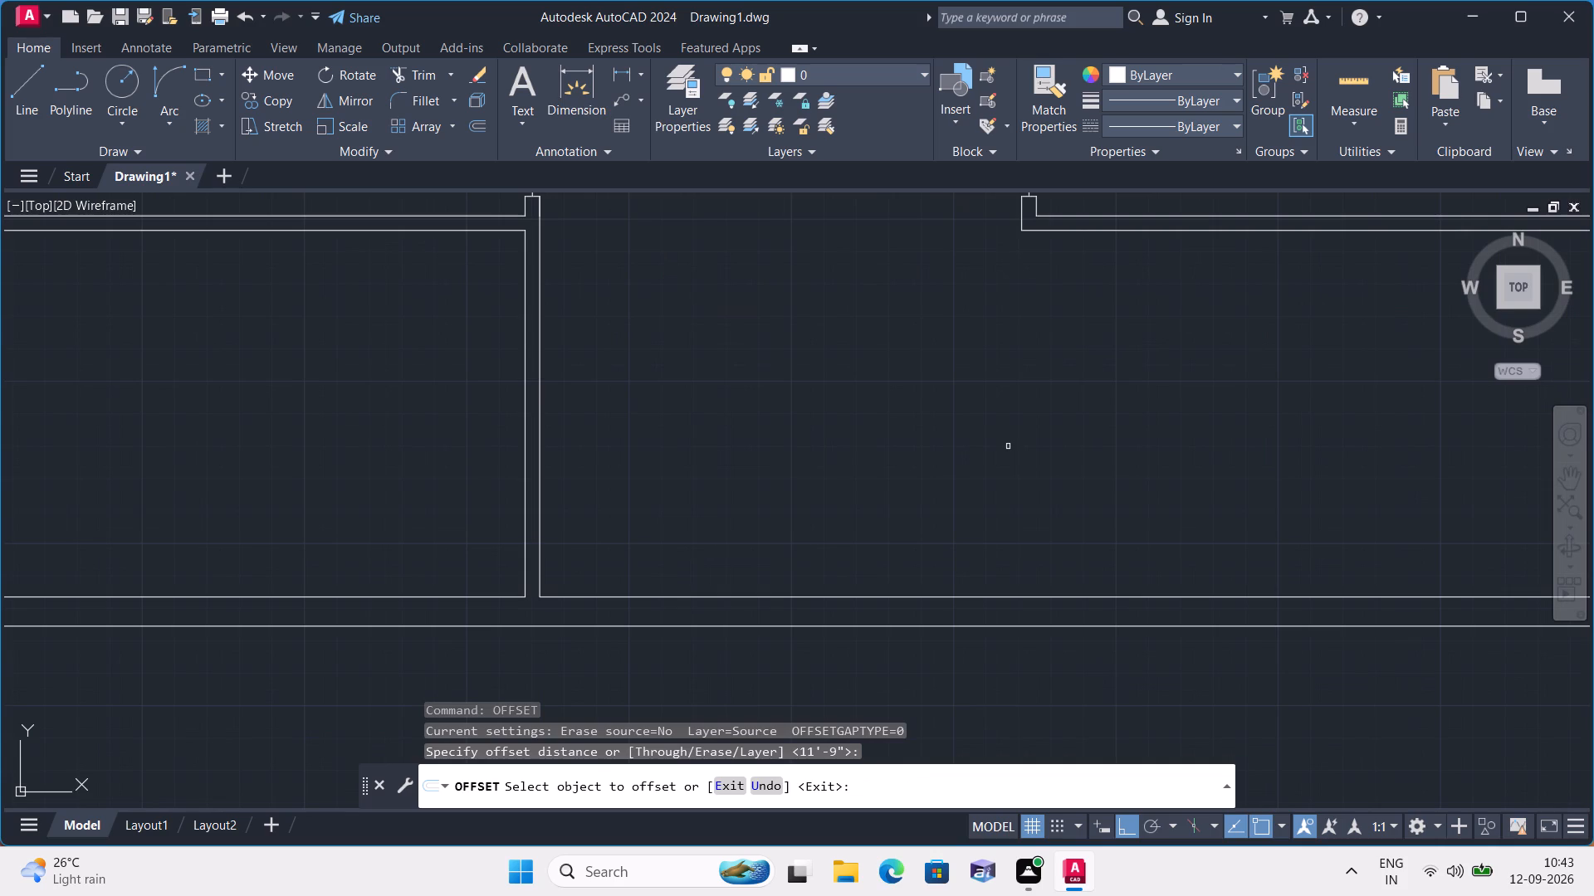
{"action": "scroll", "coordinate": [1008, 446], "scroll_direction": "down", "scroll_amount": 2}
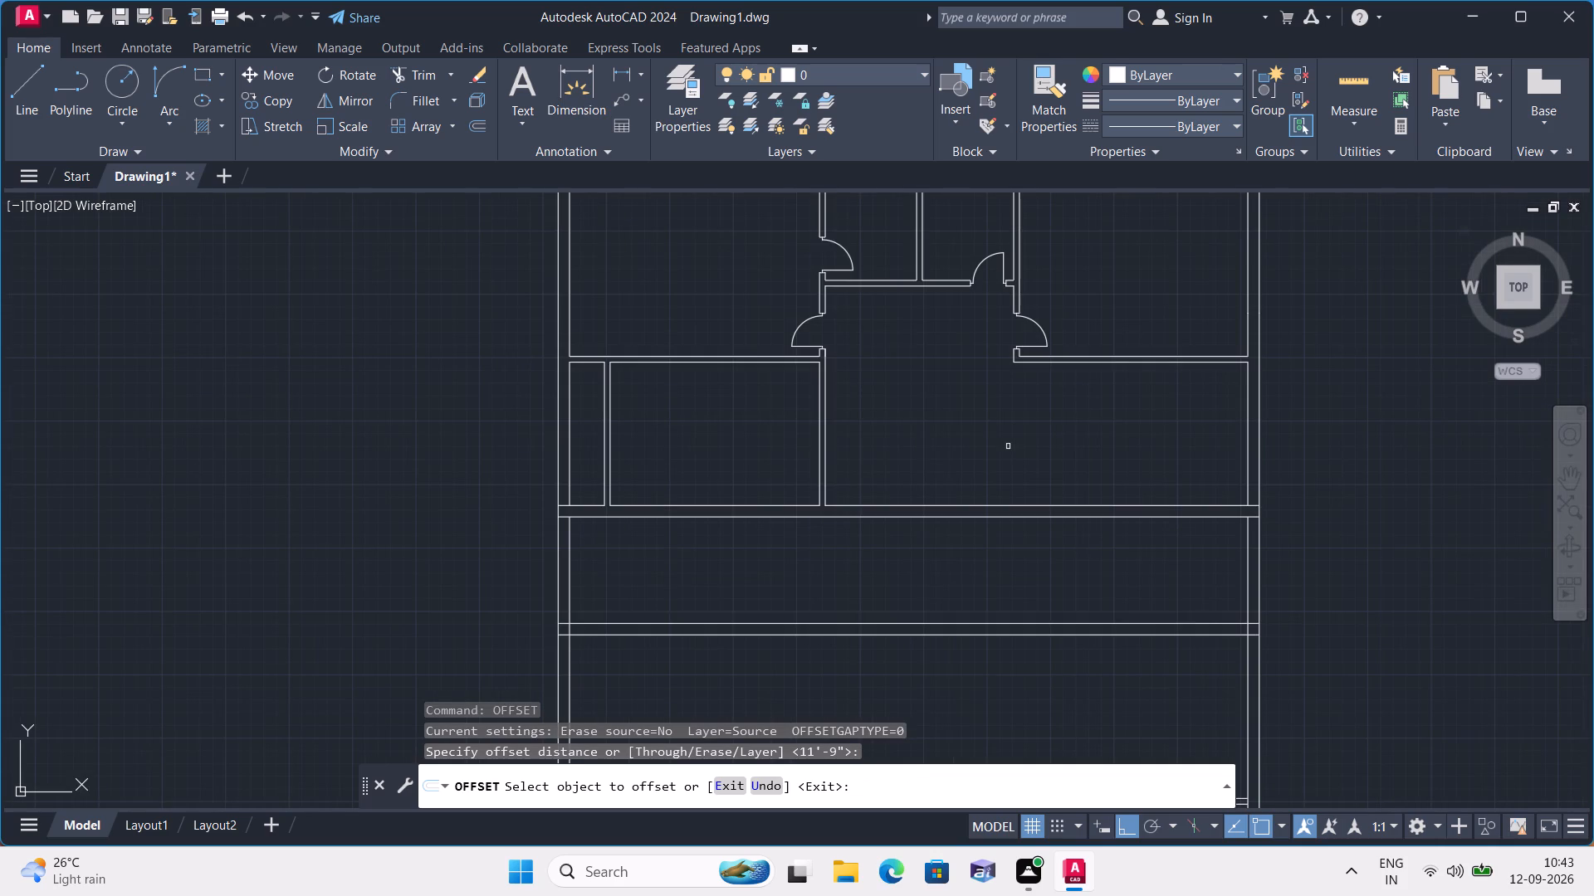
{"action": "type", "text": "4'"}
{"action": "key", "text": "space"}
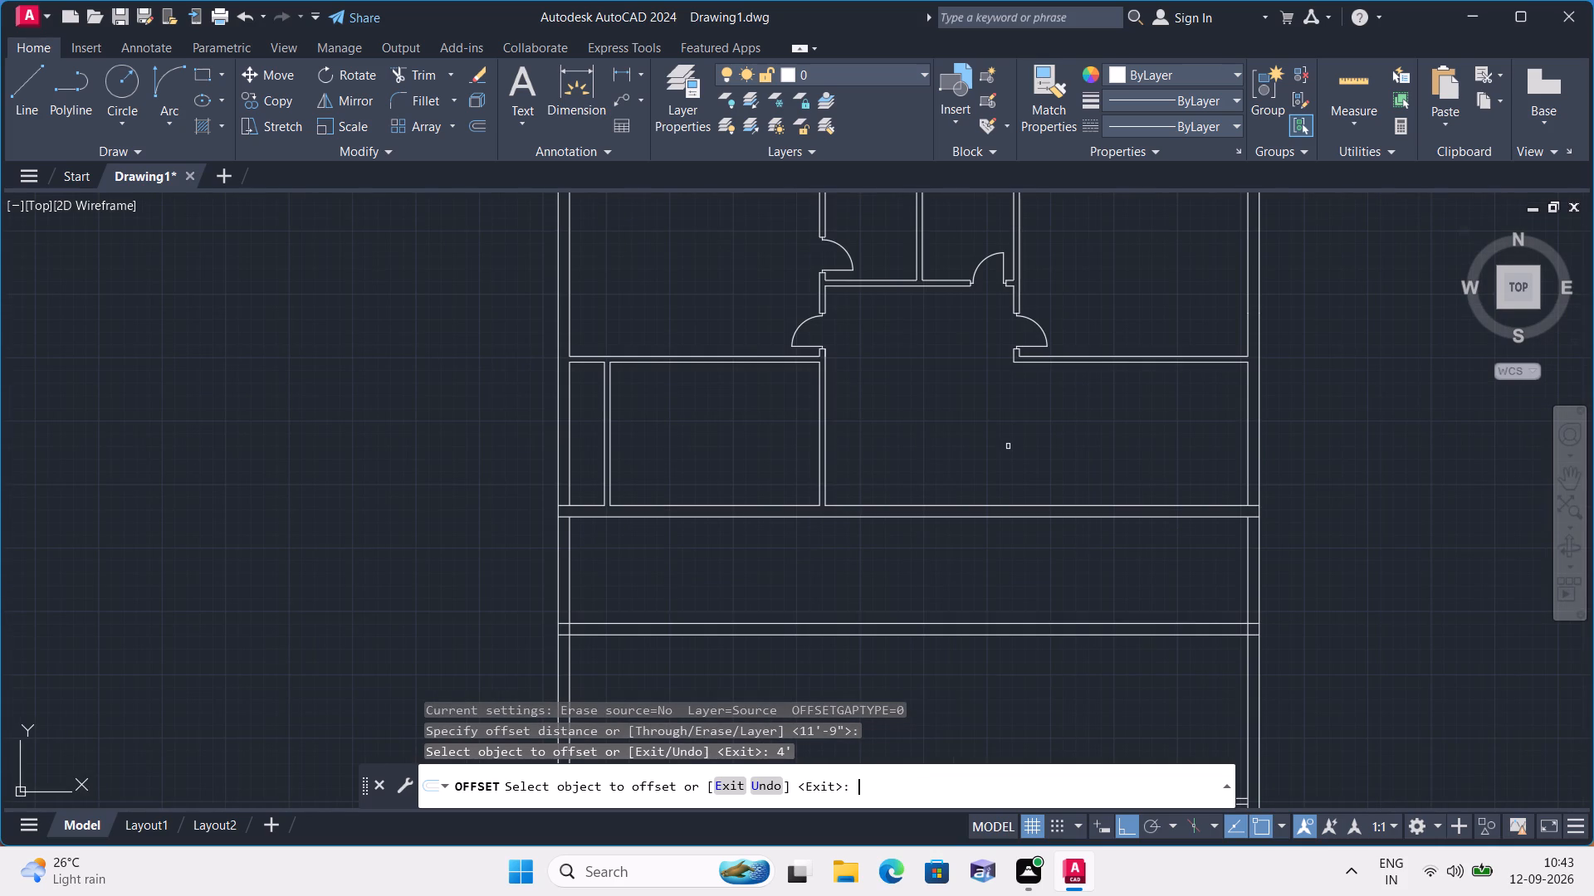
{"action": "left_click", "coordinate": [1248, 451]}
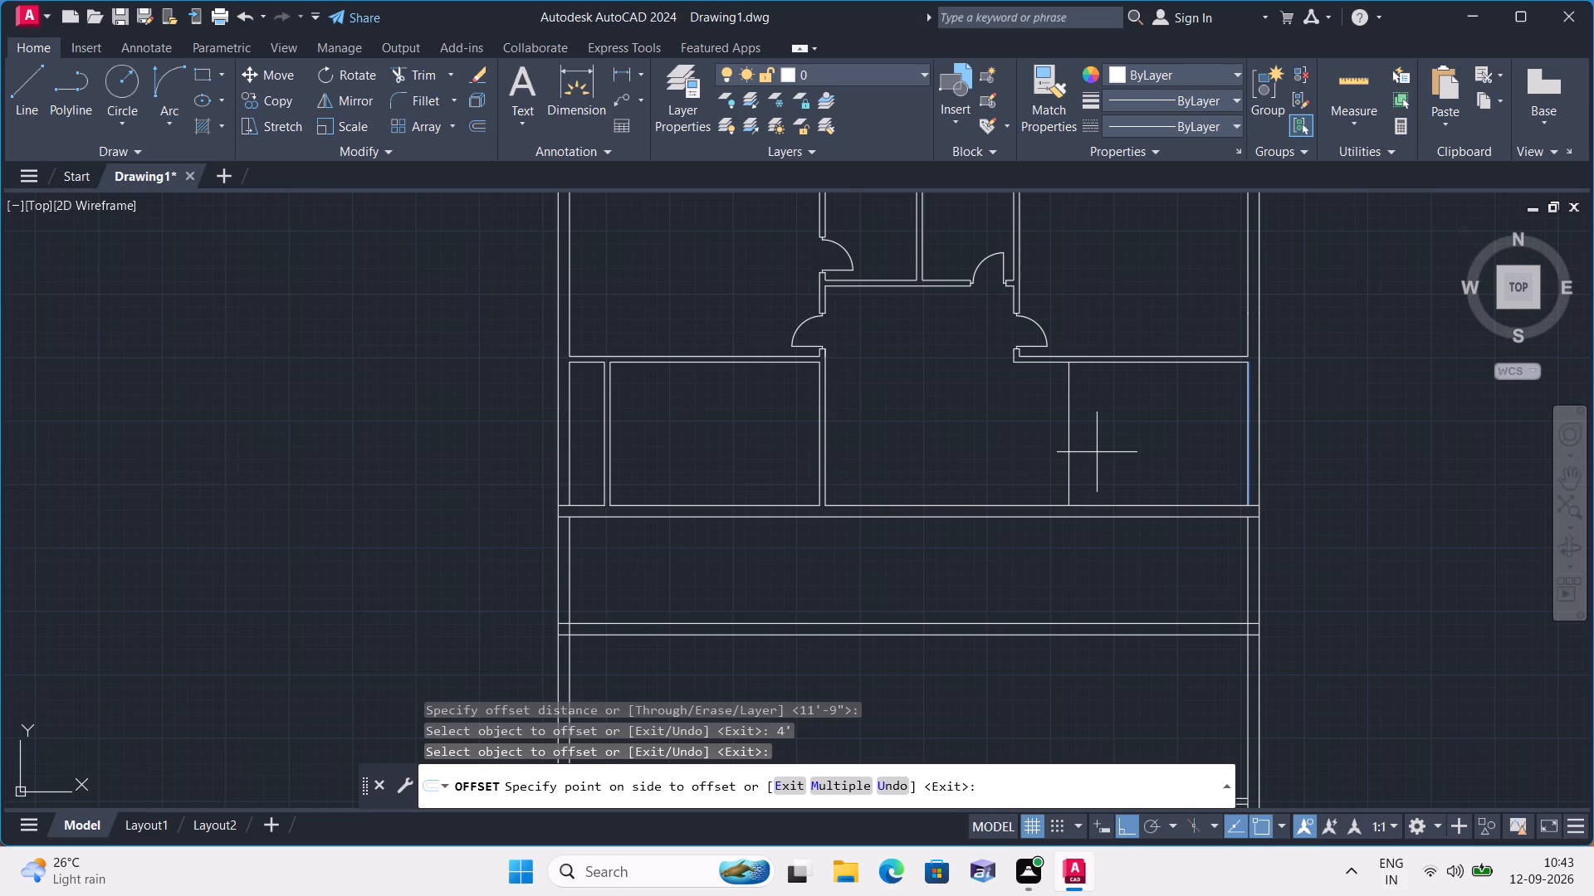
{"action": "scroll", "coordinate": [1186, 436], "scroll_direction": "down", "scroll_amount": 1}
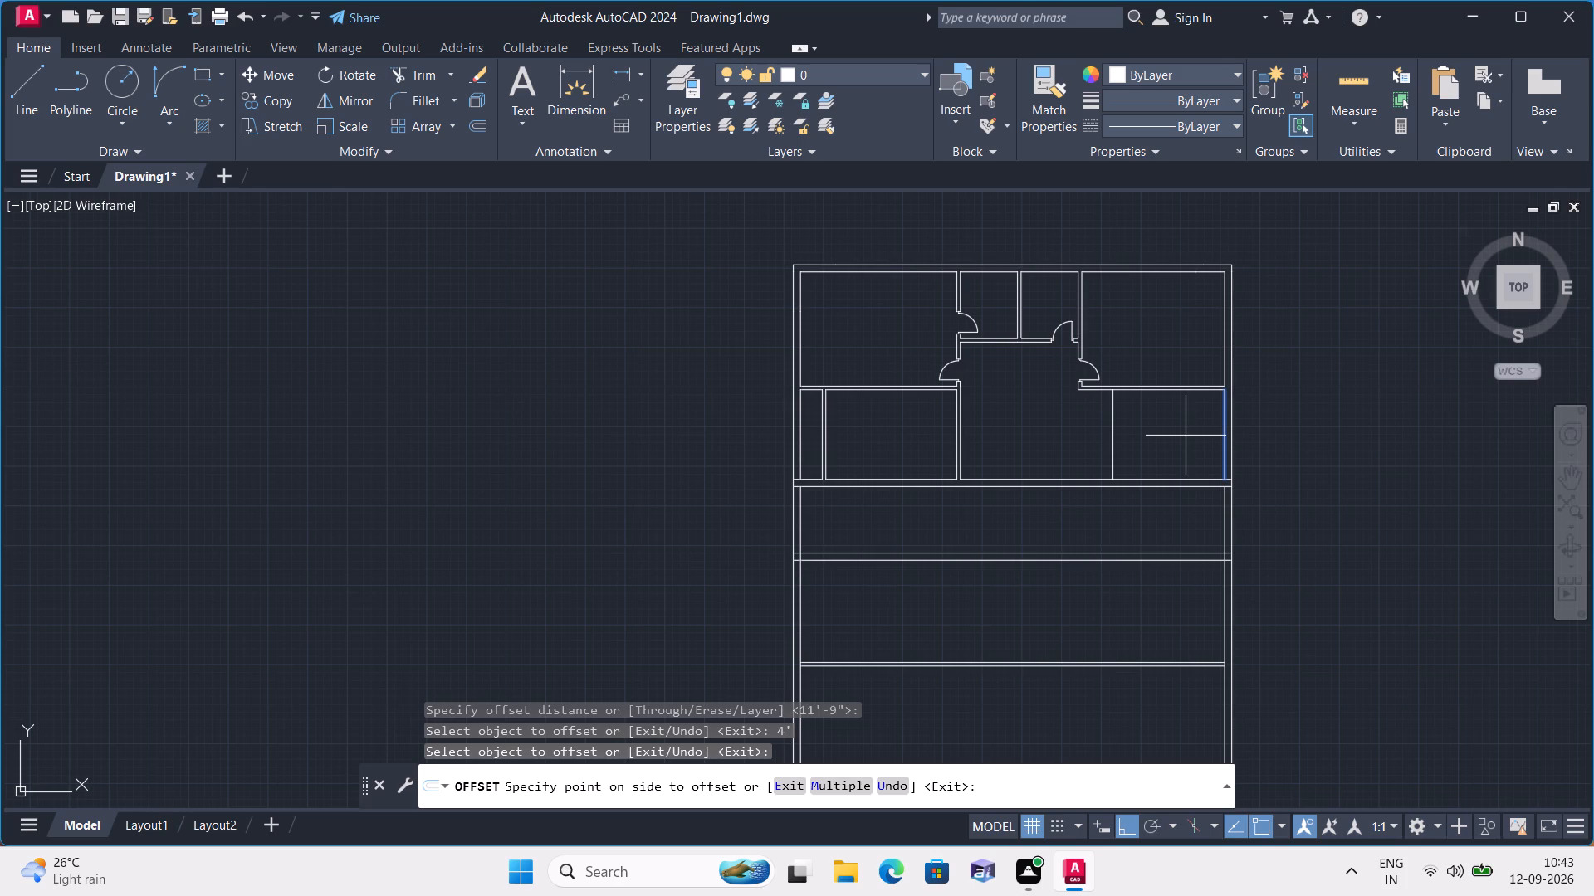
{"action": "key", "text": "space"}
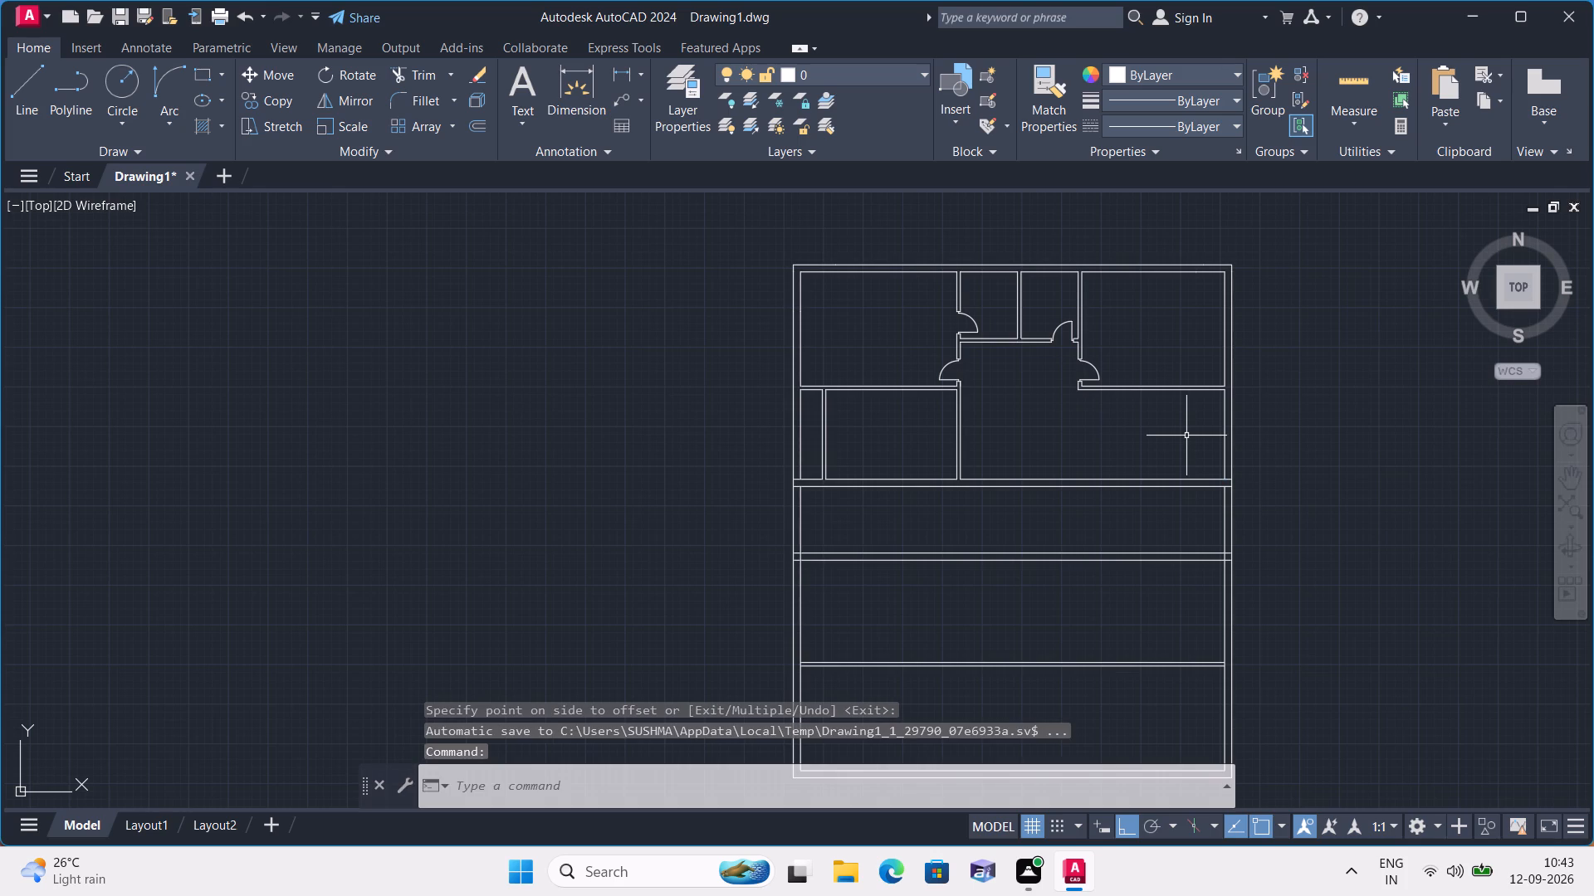
Offset the right exterior wall's inner face 3' to the left, inside the area below the upper-right room.
{"action": "type", "text": "3'"}
{"action": "key", "text": "space"}
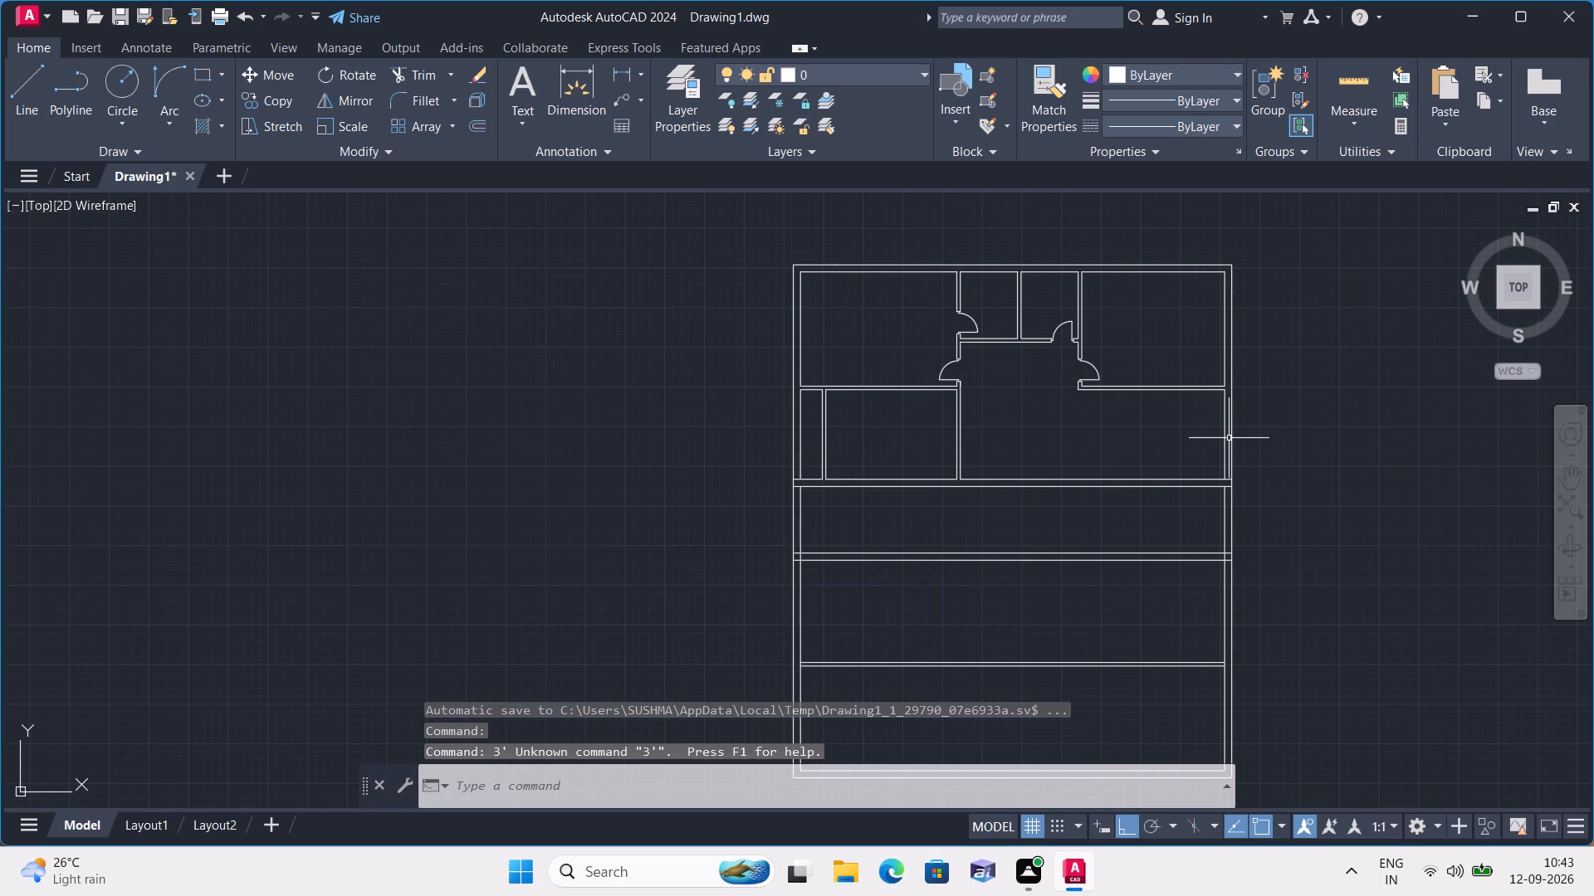
{"action": "key", "text": "space"}
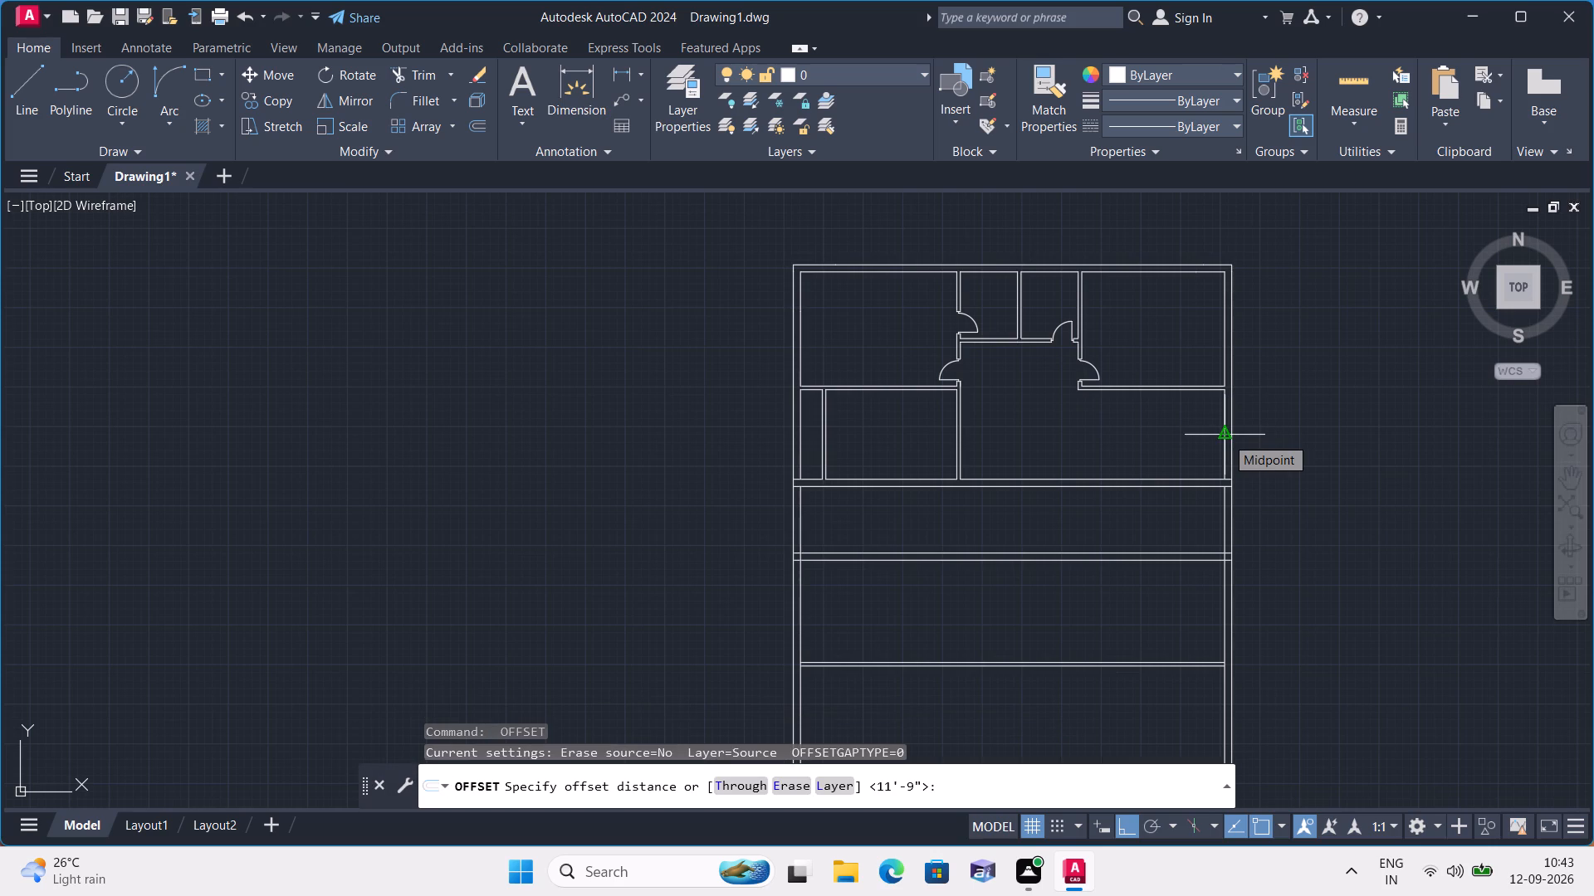
{"action": "type", "text": "3'"}
{"action": "key", "text": "space"}
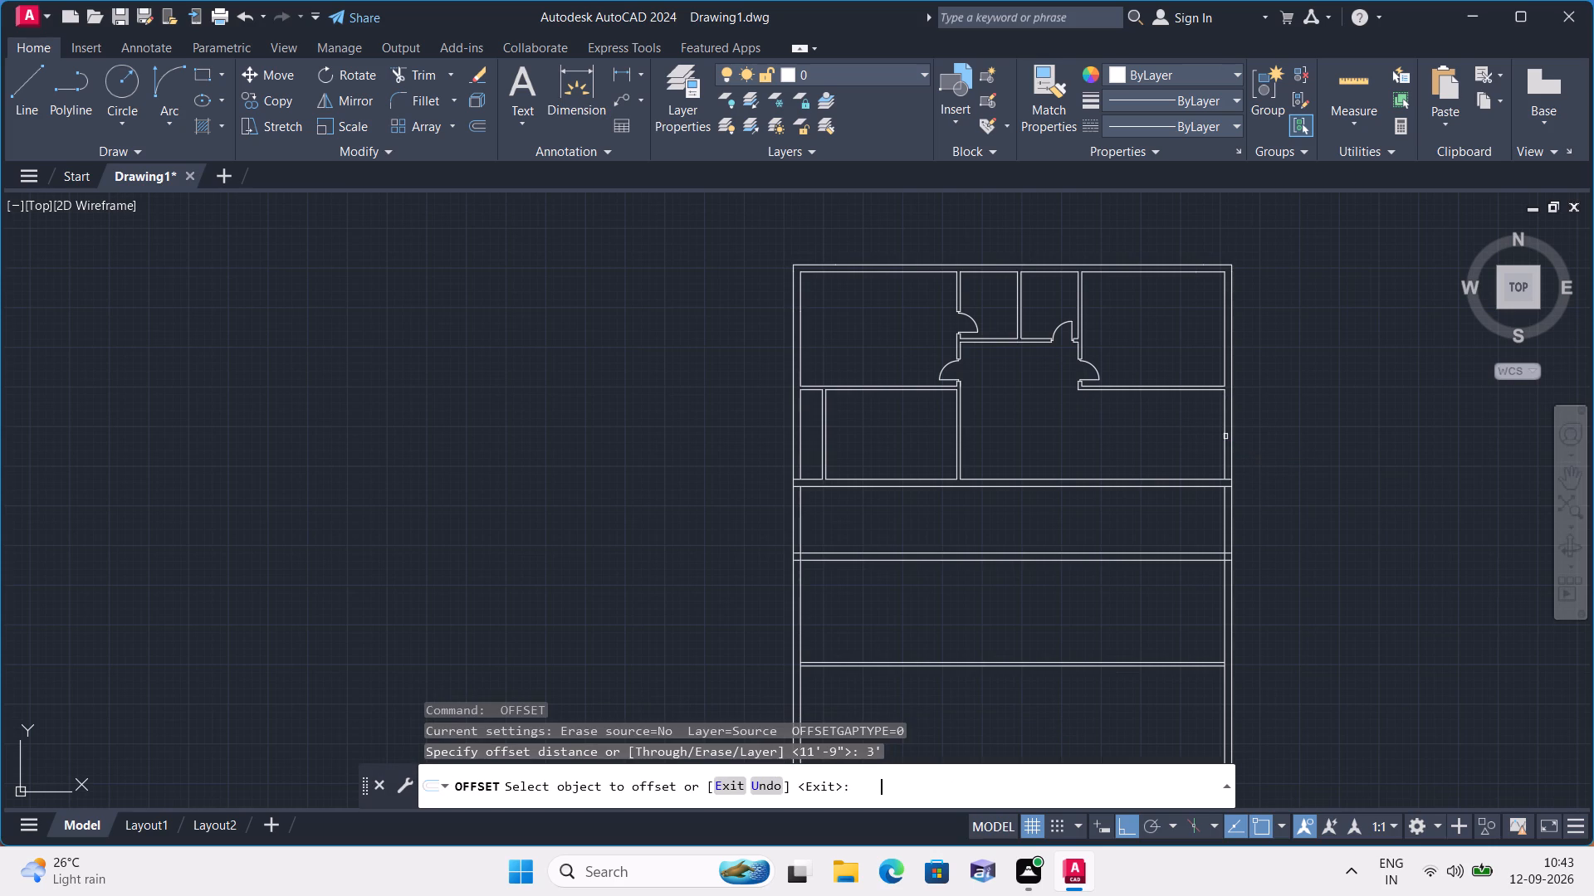
{"action": "left_click", "coordinate": [1225, 443]}
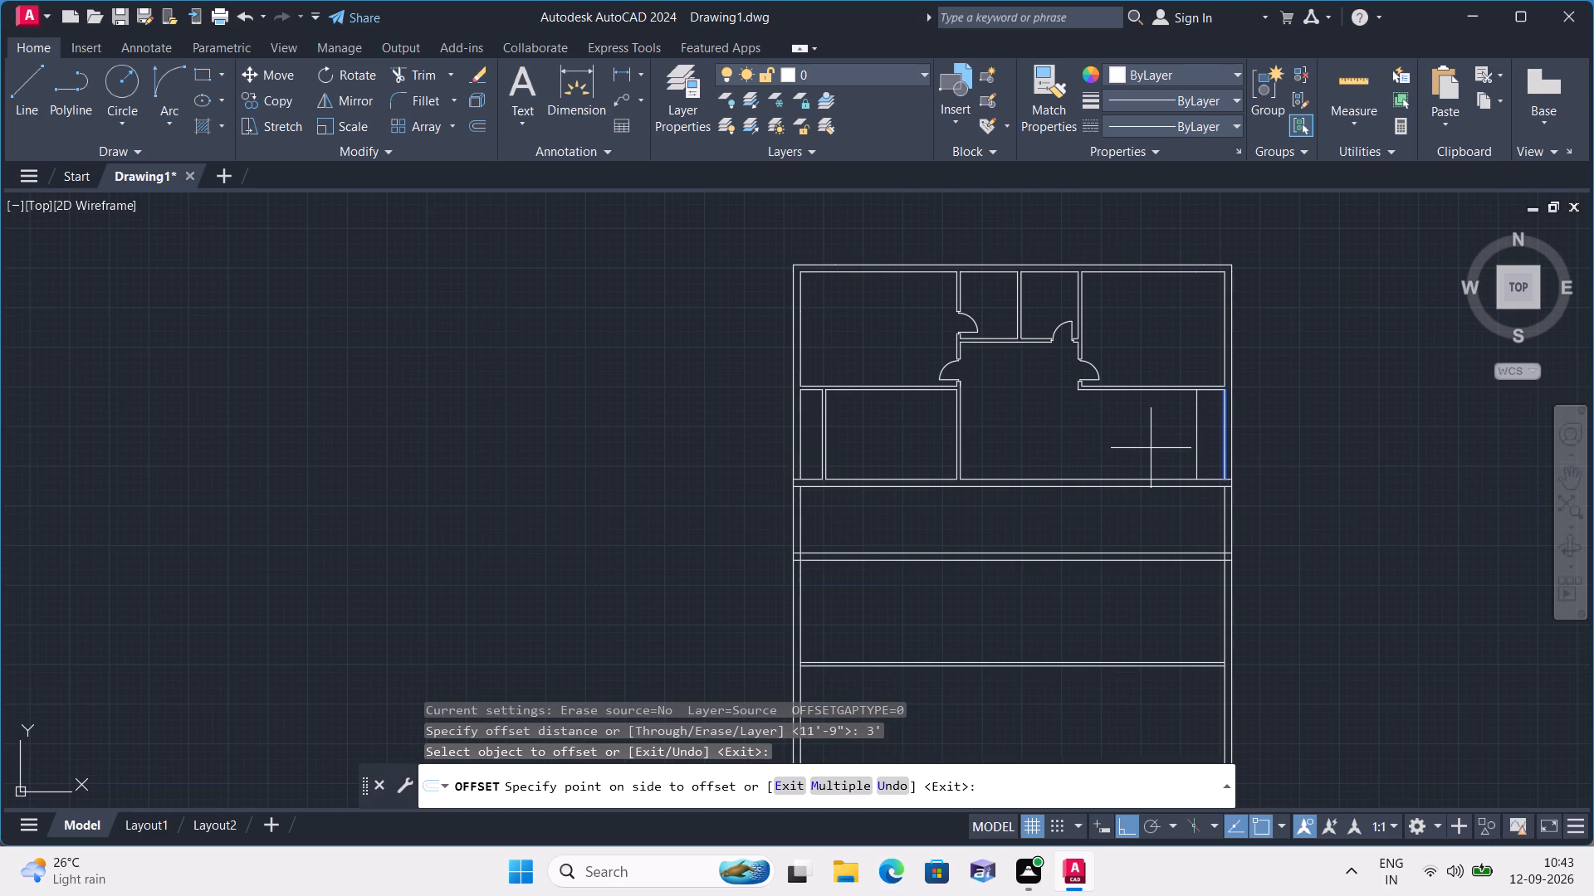
{"action": "left_click", "coordinate": [1151, 448]}
{"action": "key", "text": "space"}
Offset the new vertical line near the right exterior wall 4.5" to the left to form a partition.
{"action": "key", "text": "space"}
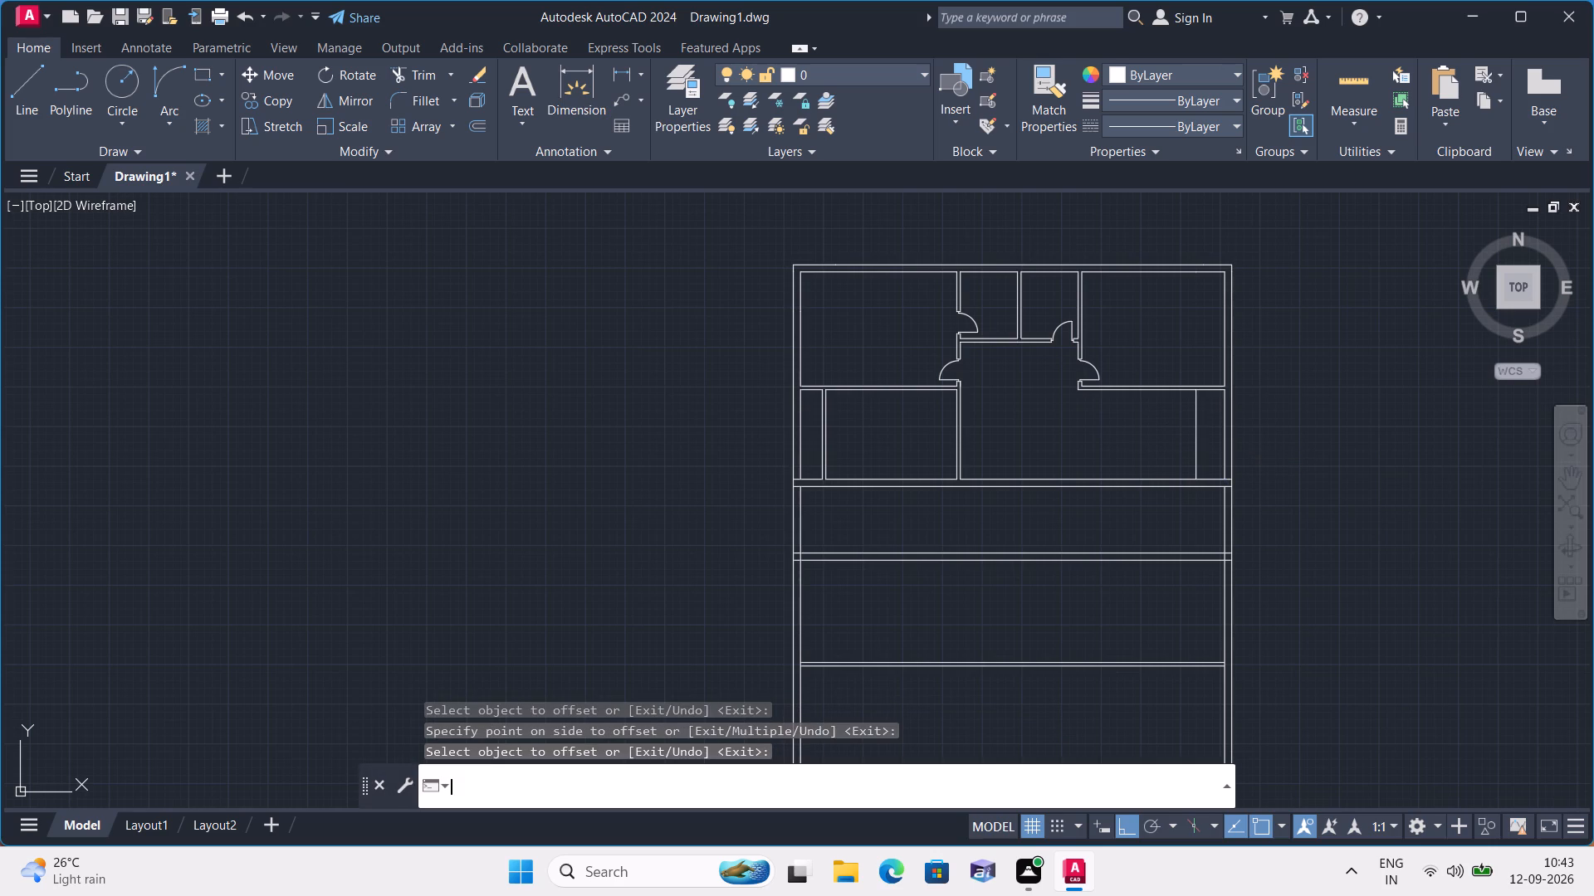
{"action": "type", "text": "4.5\""}
{"action": "key", "text": "space"}
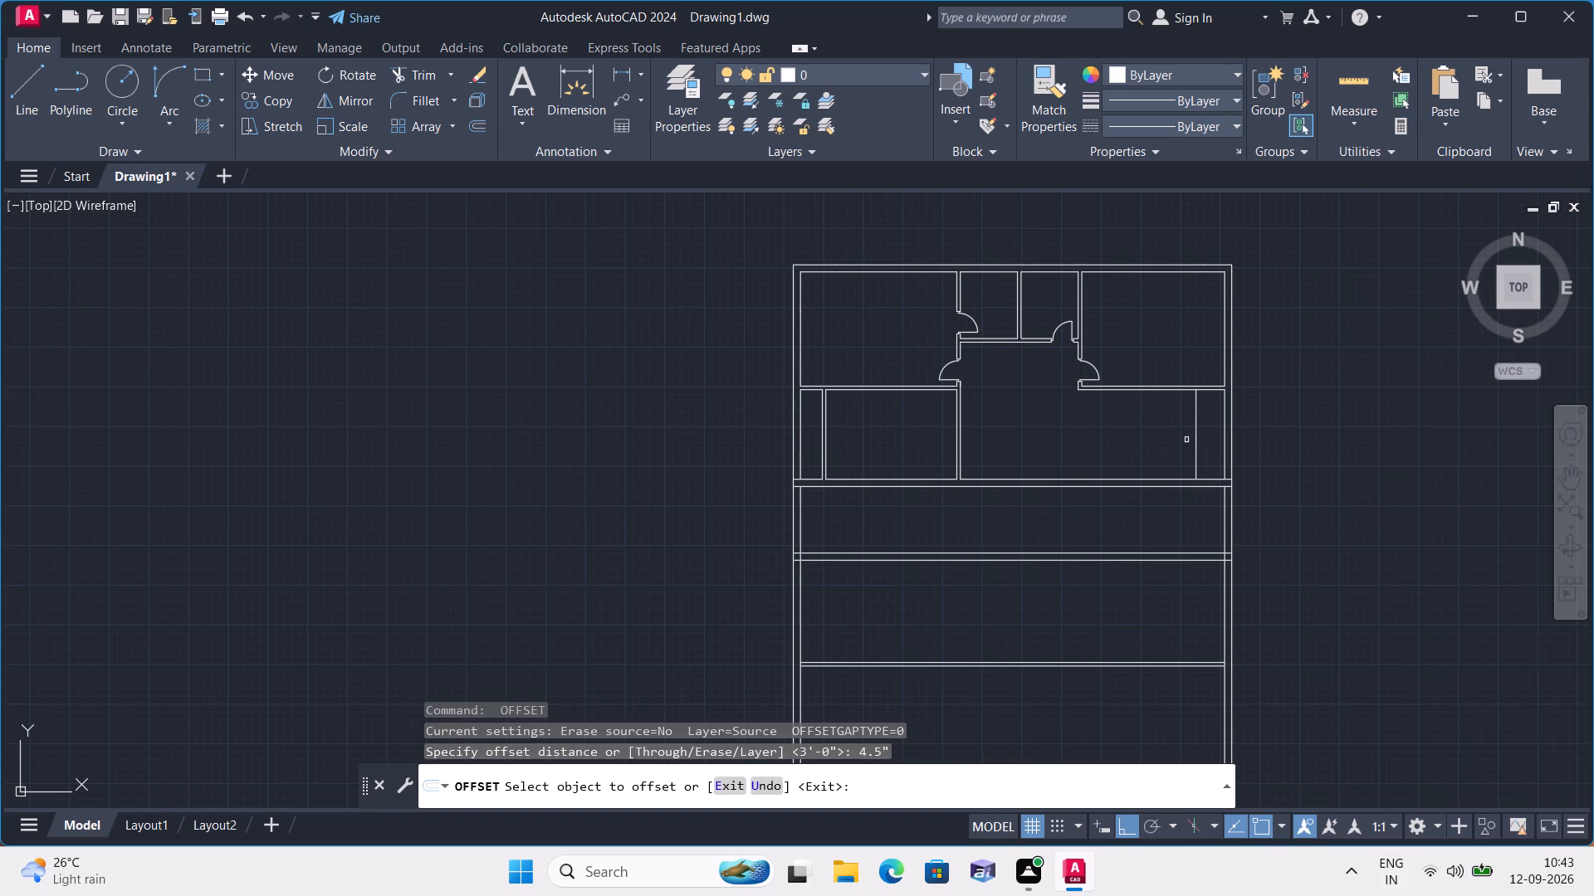
{"action": "left_click", "coordinate": [1195, 440]}
{"action": "left_click", "coordinate": [1150, 446]}
{"action": "key", "text": "space"}
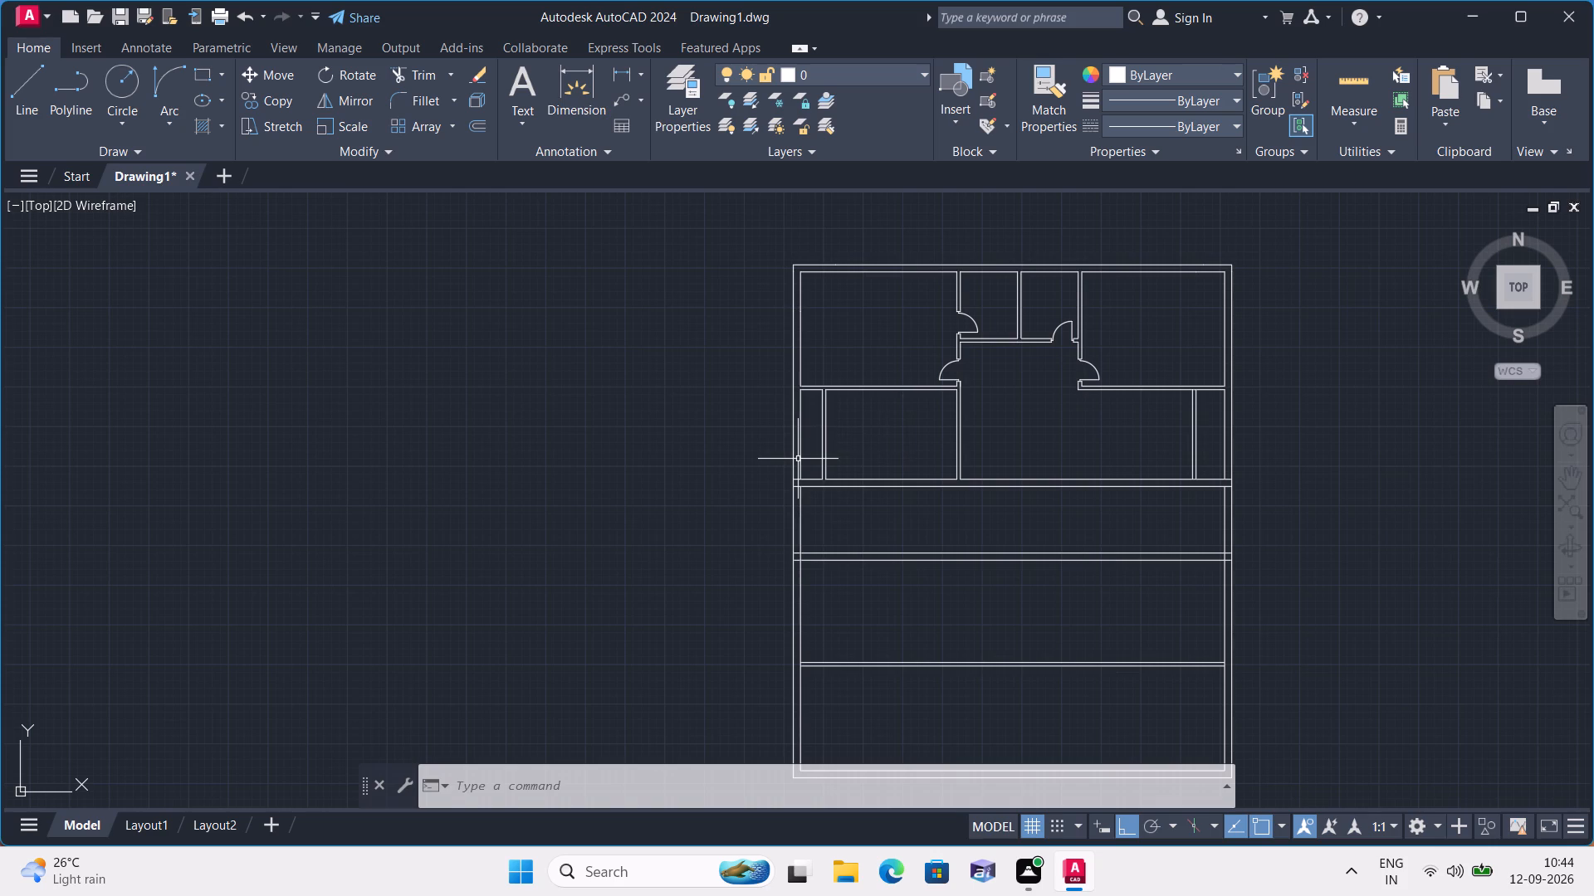
Measure the clear width of the narrow space beside the lower-left room with a trial linear dimension, without placing it.
{"action": "scroll", "coordinate": [814, 454], "scroll_direction": "up", "scroll_amount": 2}
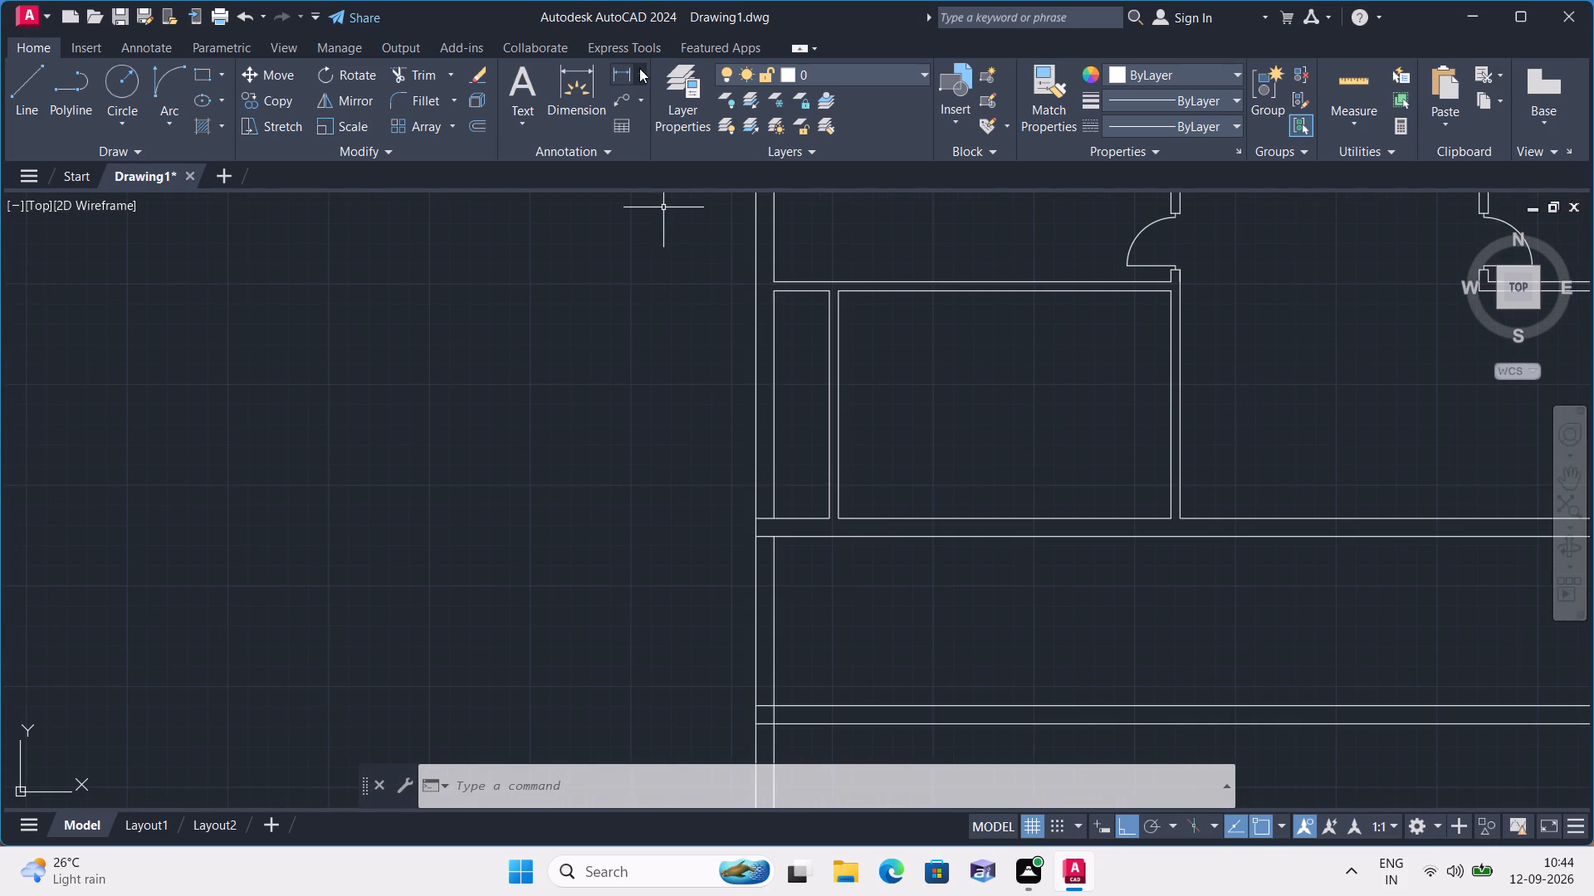
{"action": "left_click", "coordinate": [639, 68]}
{"action": "left_click", "coordinate": [660, 110]}
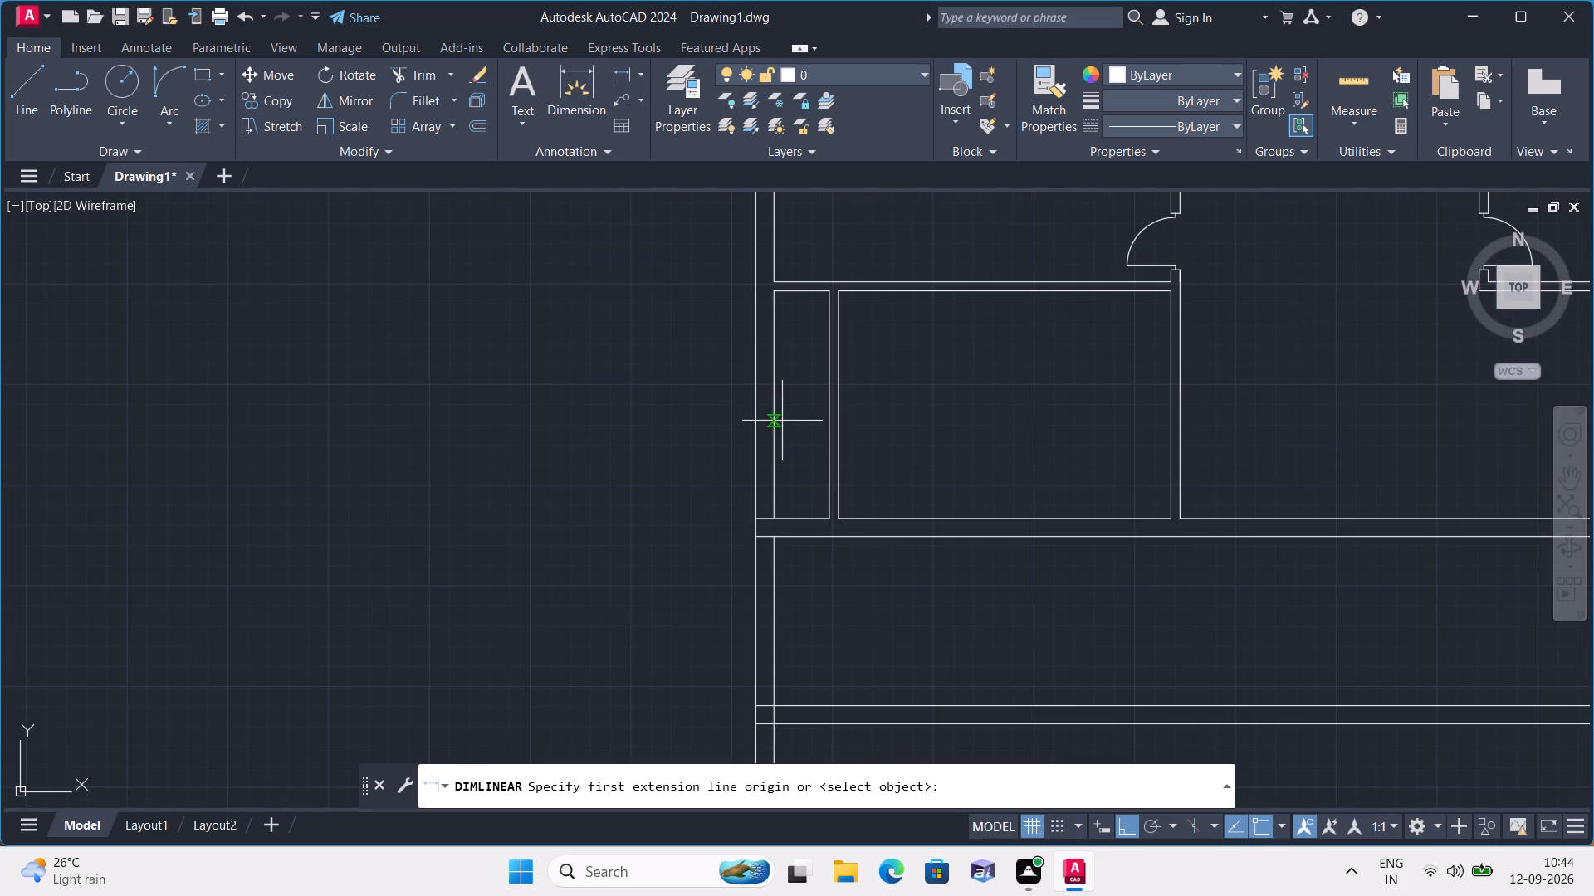
{"action": "left_click", "coordinate": [776, 397]}
{"action": "left_click", "coordinate": [829, 397]}
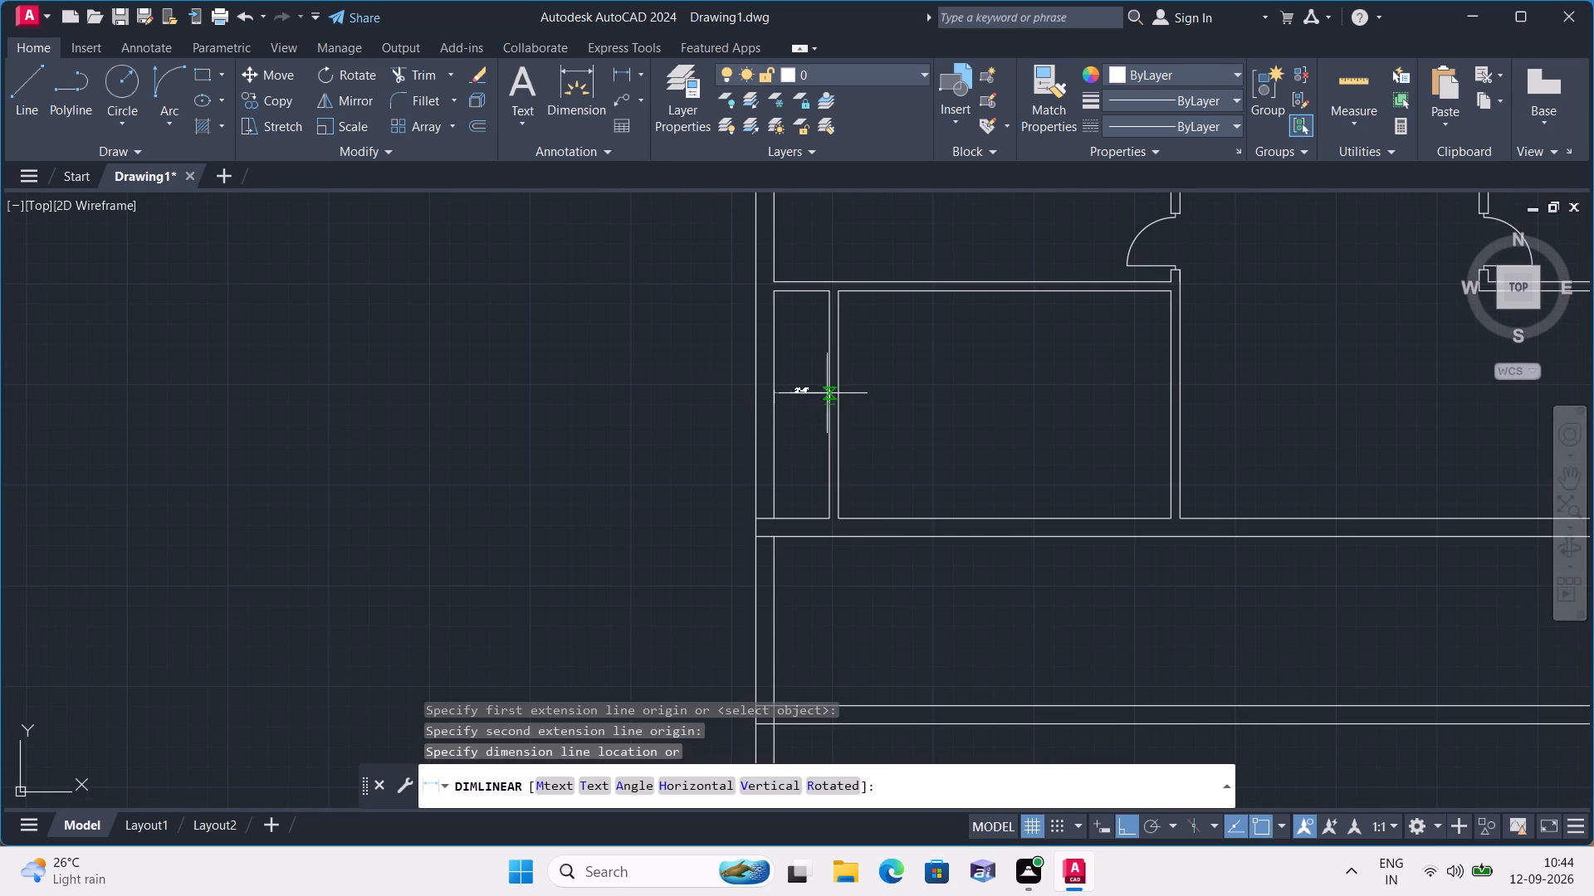
{"action": "scroll", "coordinate": [822, 392], "scroll_direction": "up", "scroll_amount": 3}
{"action": "key", "text": "Escape"}
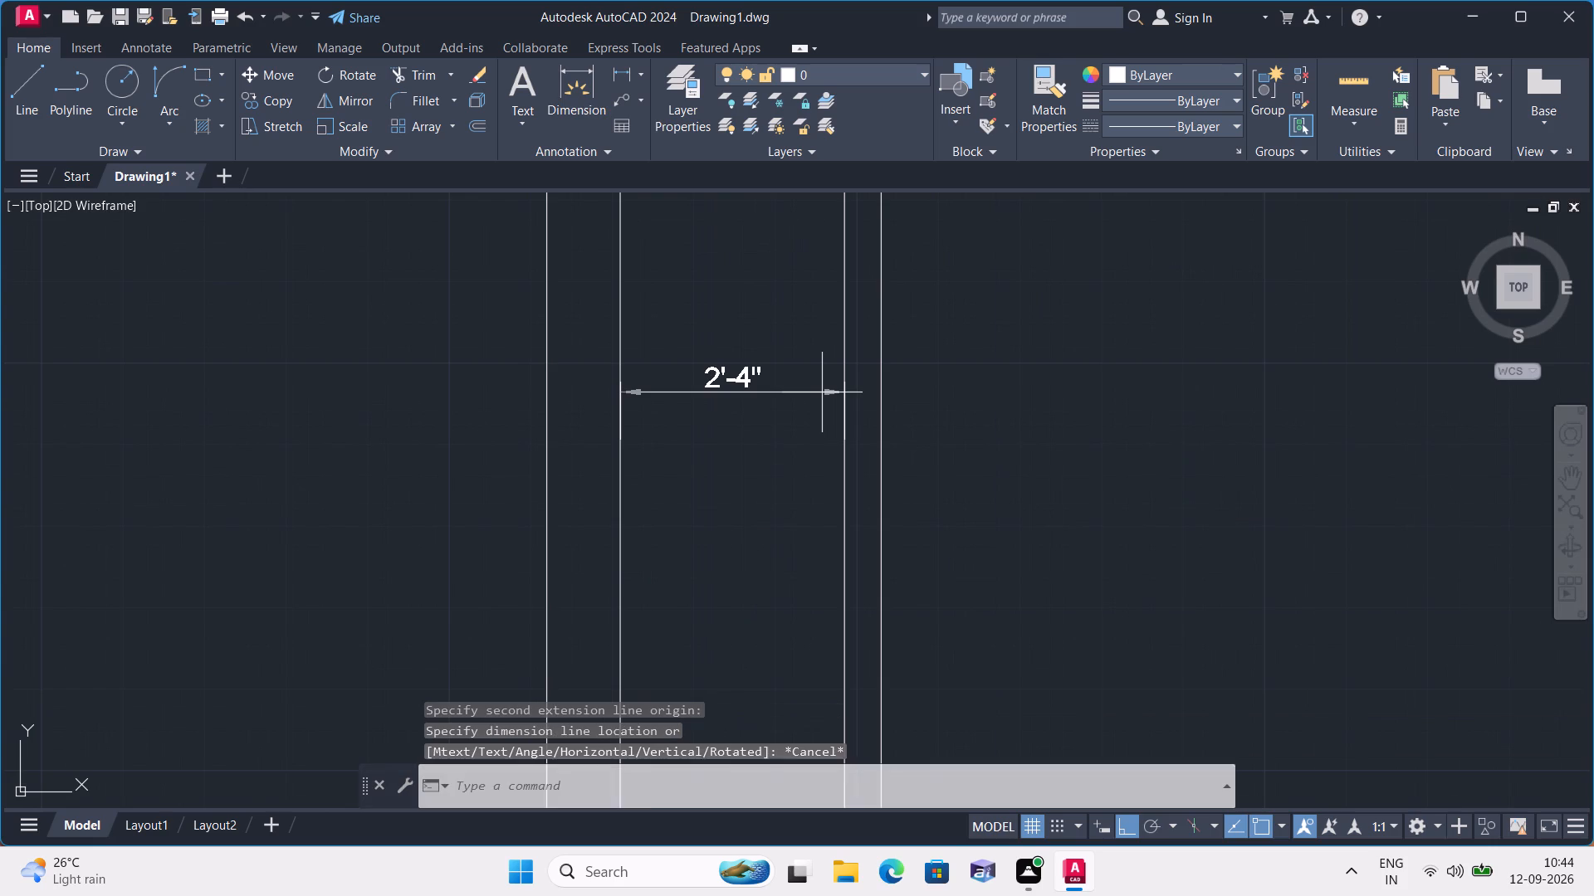
Add a horizontal linear dimension across the upper-left room between its inner wall faces, placed inside the room.
{"action": "scroll", "coordinate": [822, 392], "scroll_direction": "down", "scroll_amount": 3}
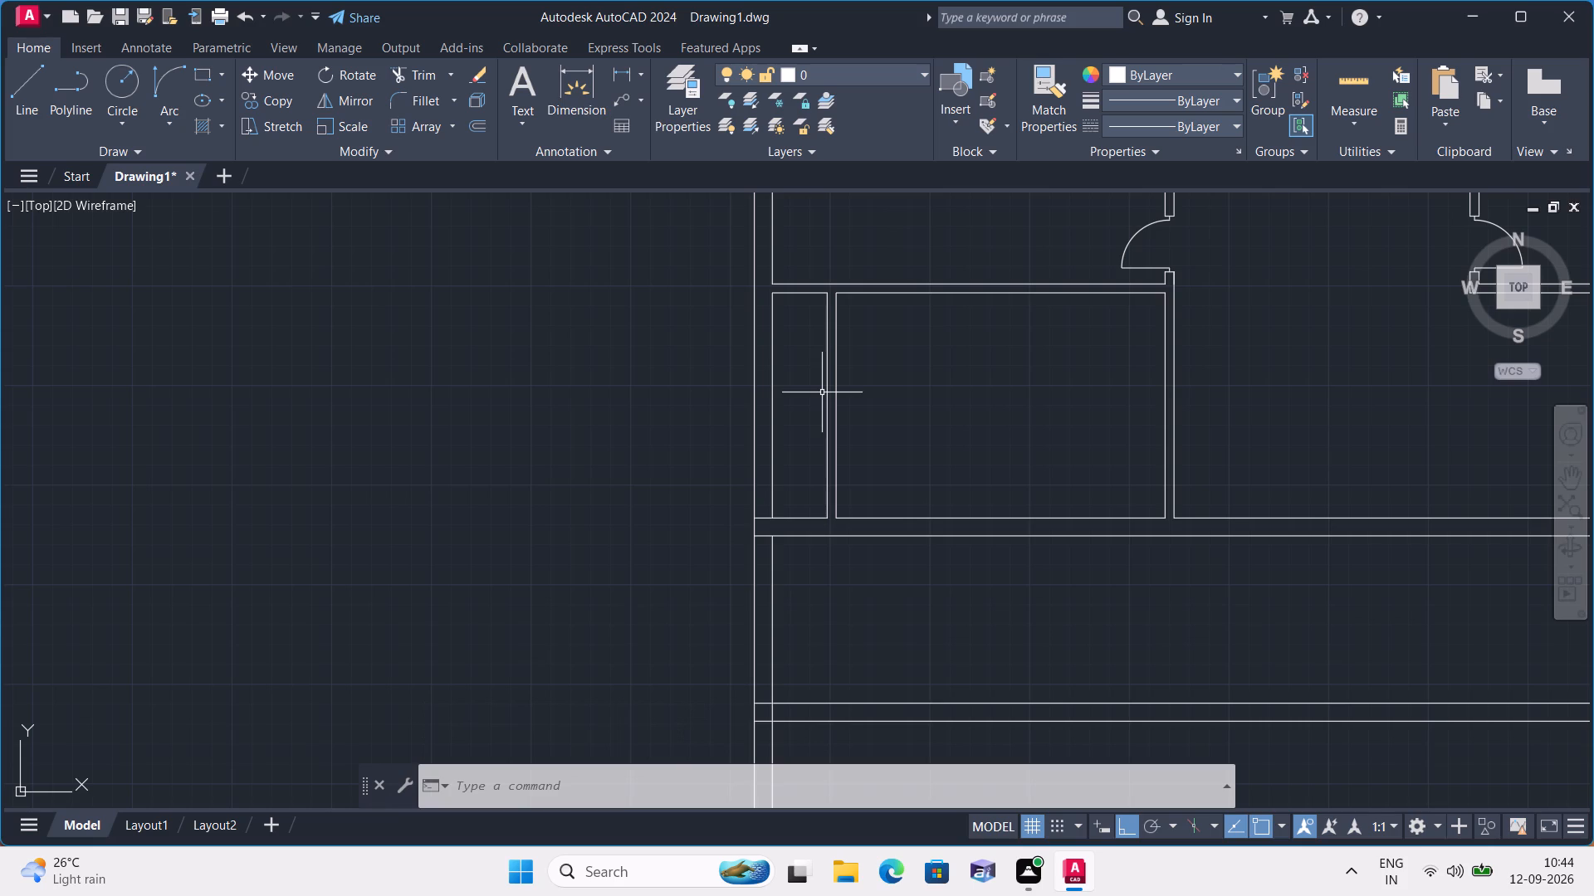
{"action": "scroll", "coordinate": [936, 374], "scroll_direction": "down", "scroll_amount": 1}
{"action": "middle_click_drag", "start_coordinate": [977, 382], "coordinate": [908, 503]}
{"action": "scroll", "coordinate": [908, 503], "scroll_direction": "down", "scroll_amount": 1}
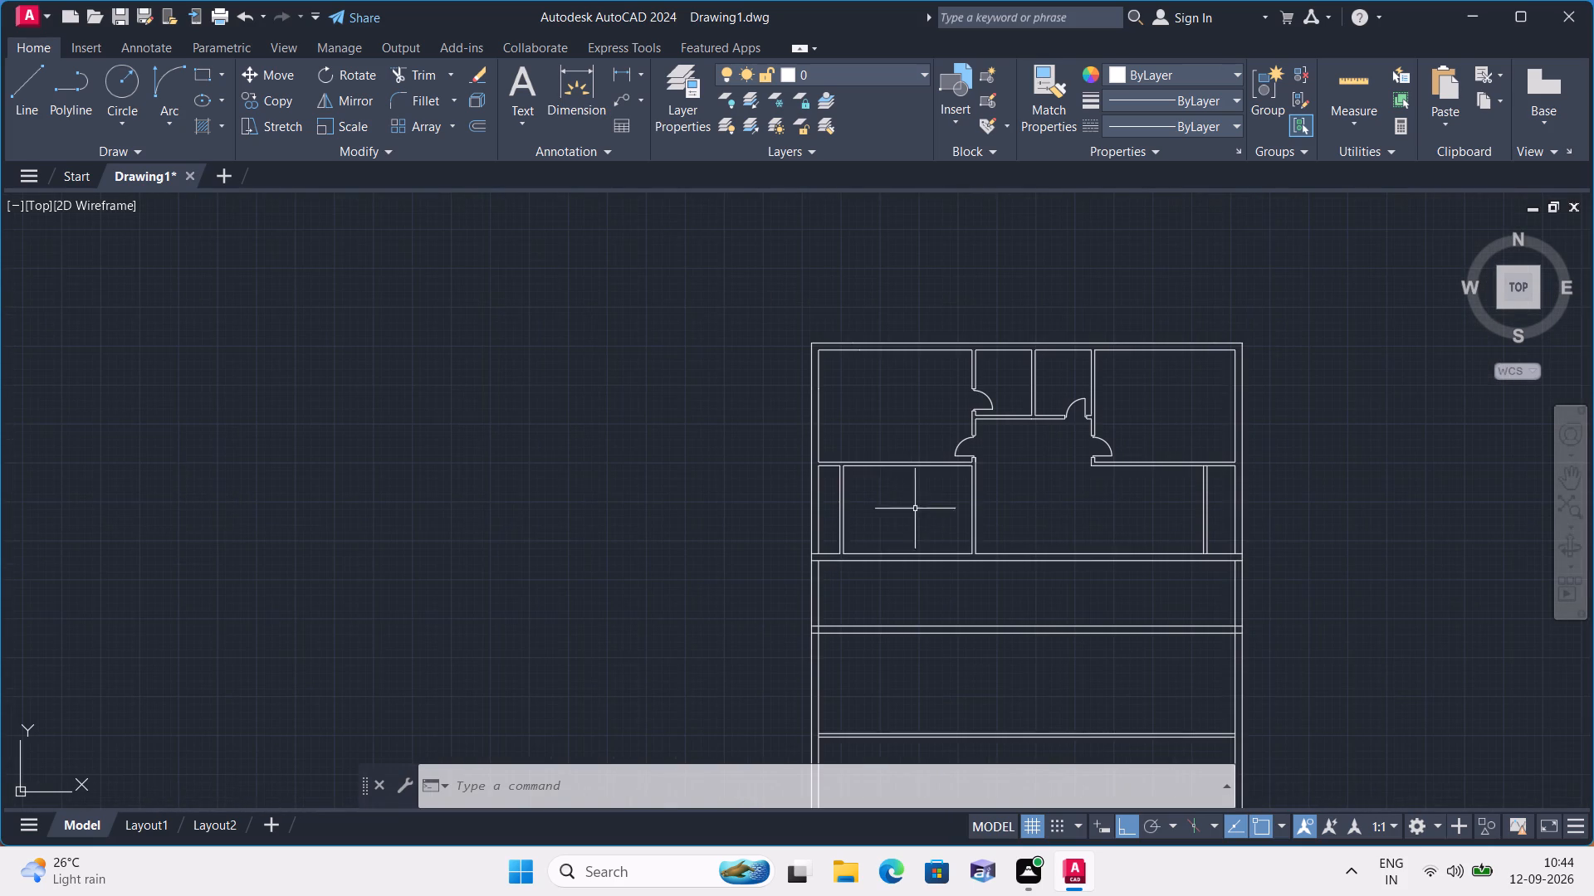
{"action": "left_click", "coordinate": [640, 75]}
{"action": "left_click", "coordinate": [665, 110]}
{"action": "scroll", "coordinate": [857, 406], "scroll_direction": "up", "scroll_amount": 2}
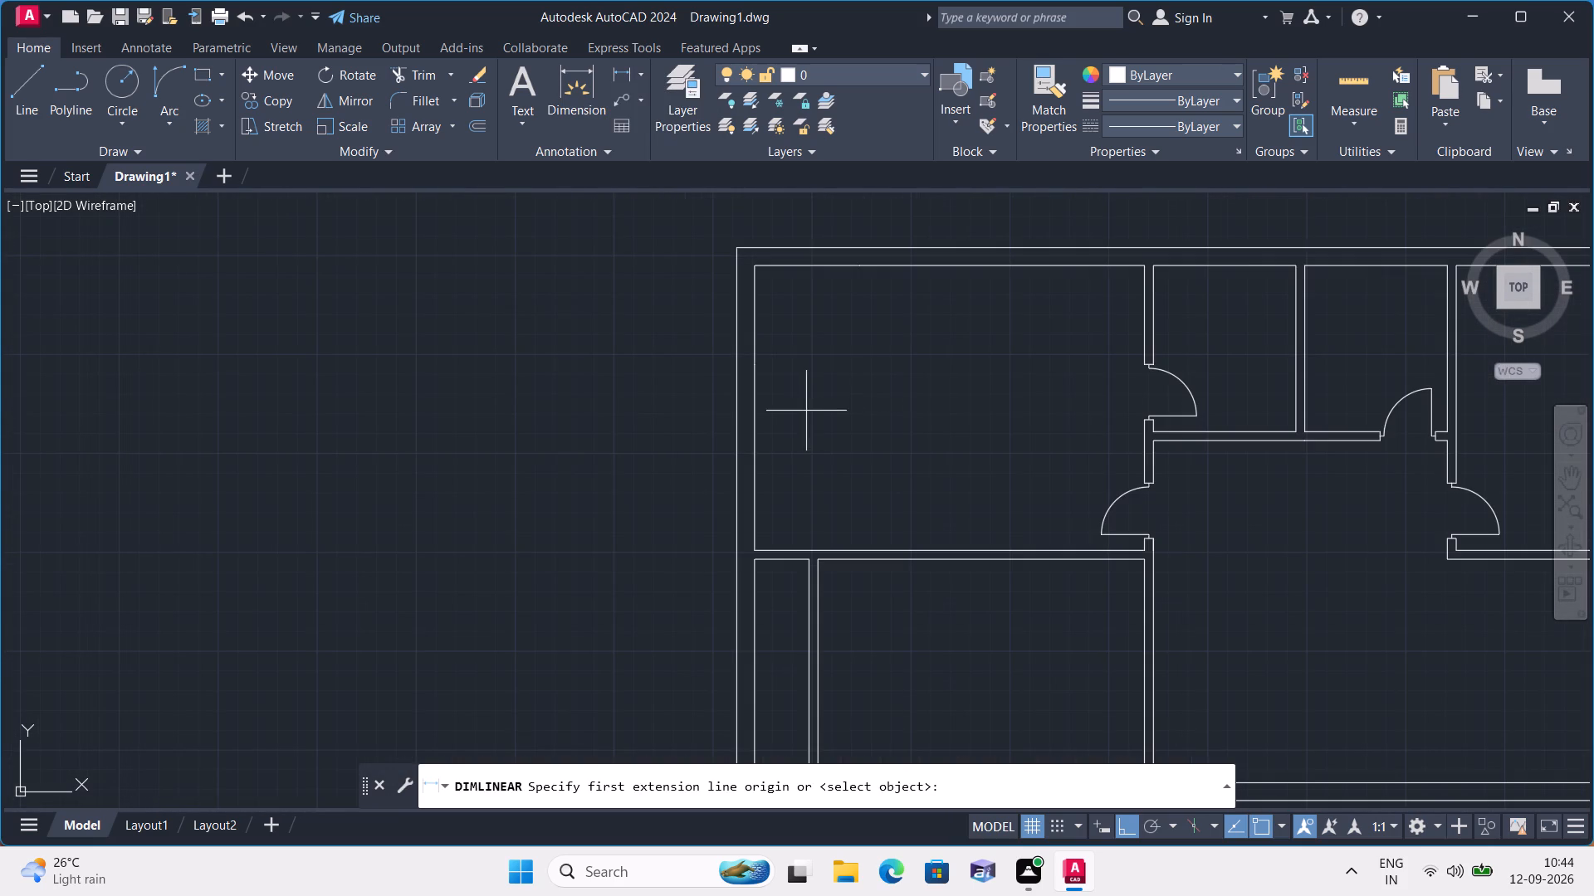
{"action": "left_click", "coordinate": [752, 409]}
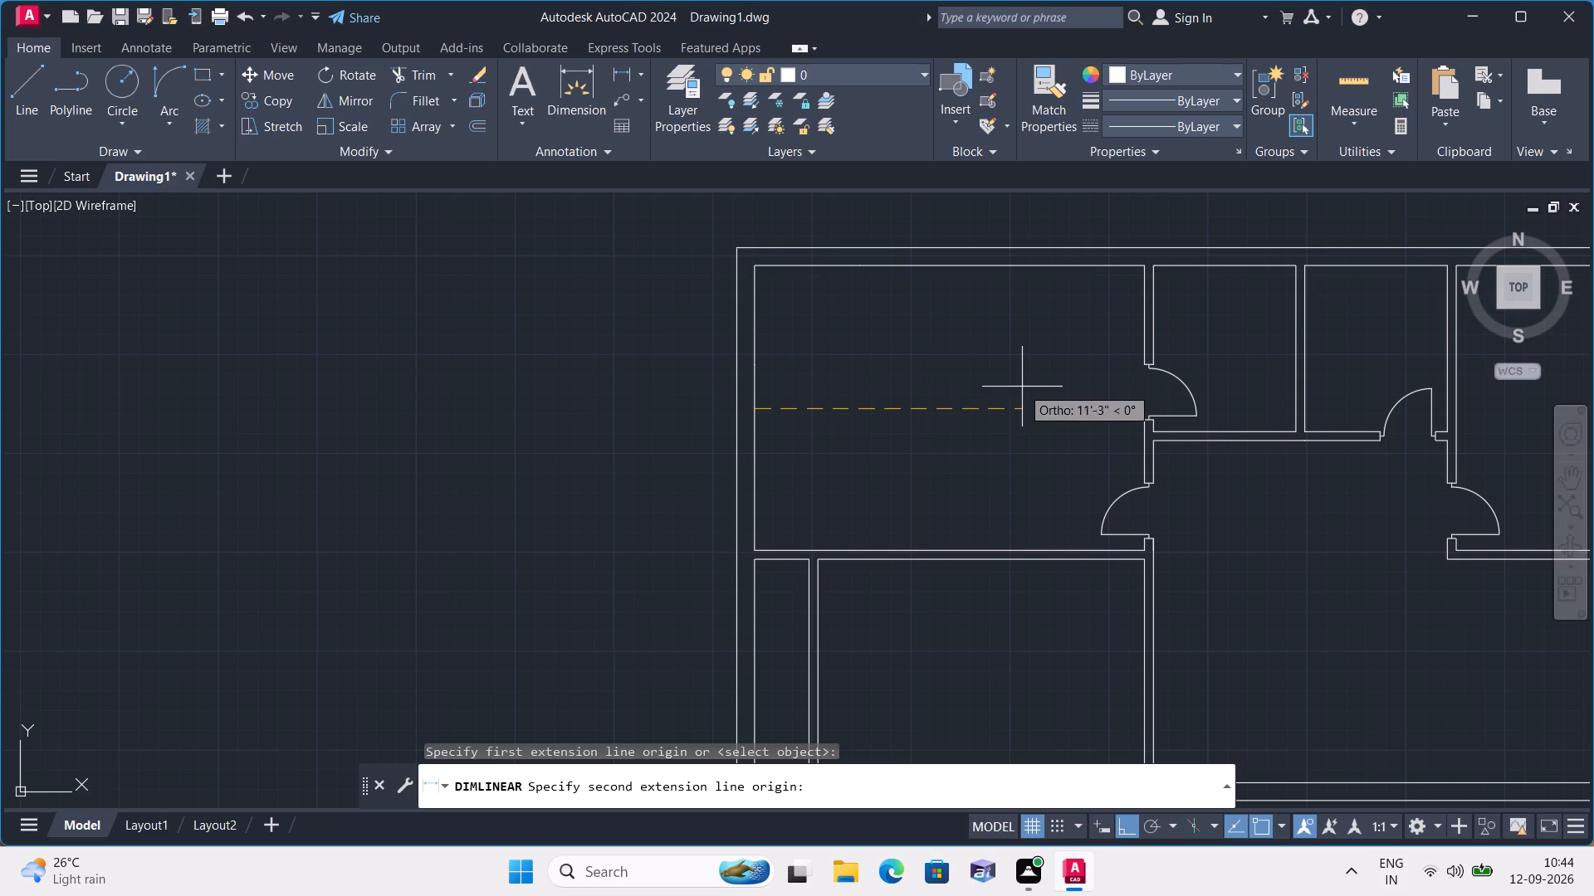
{"action": "left_click", "coordinate": [1143, 423]}
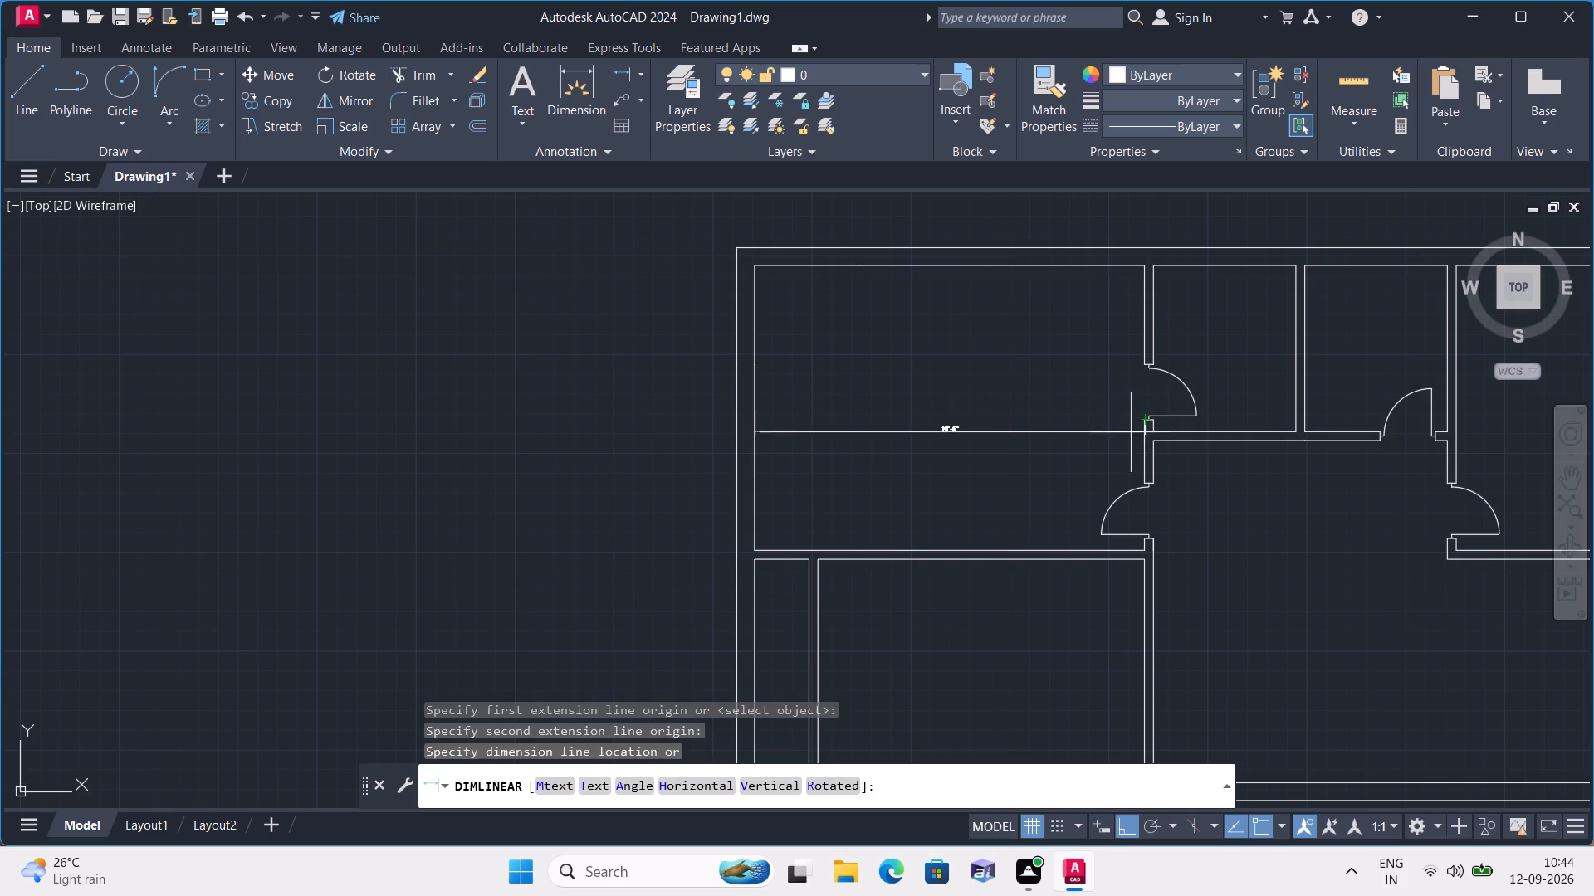
{"action": "left_click", "coordinate": [1107, 447]}
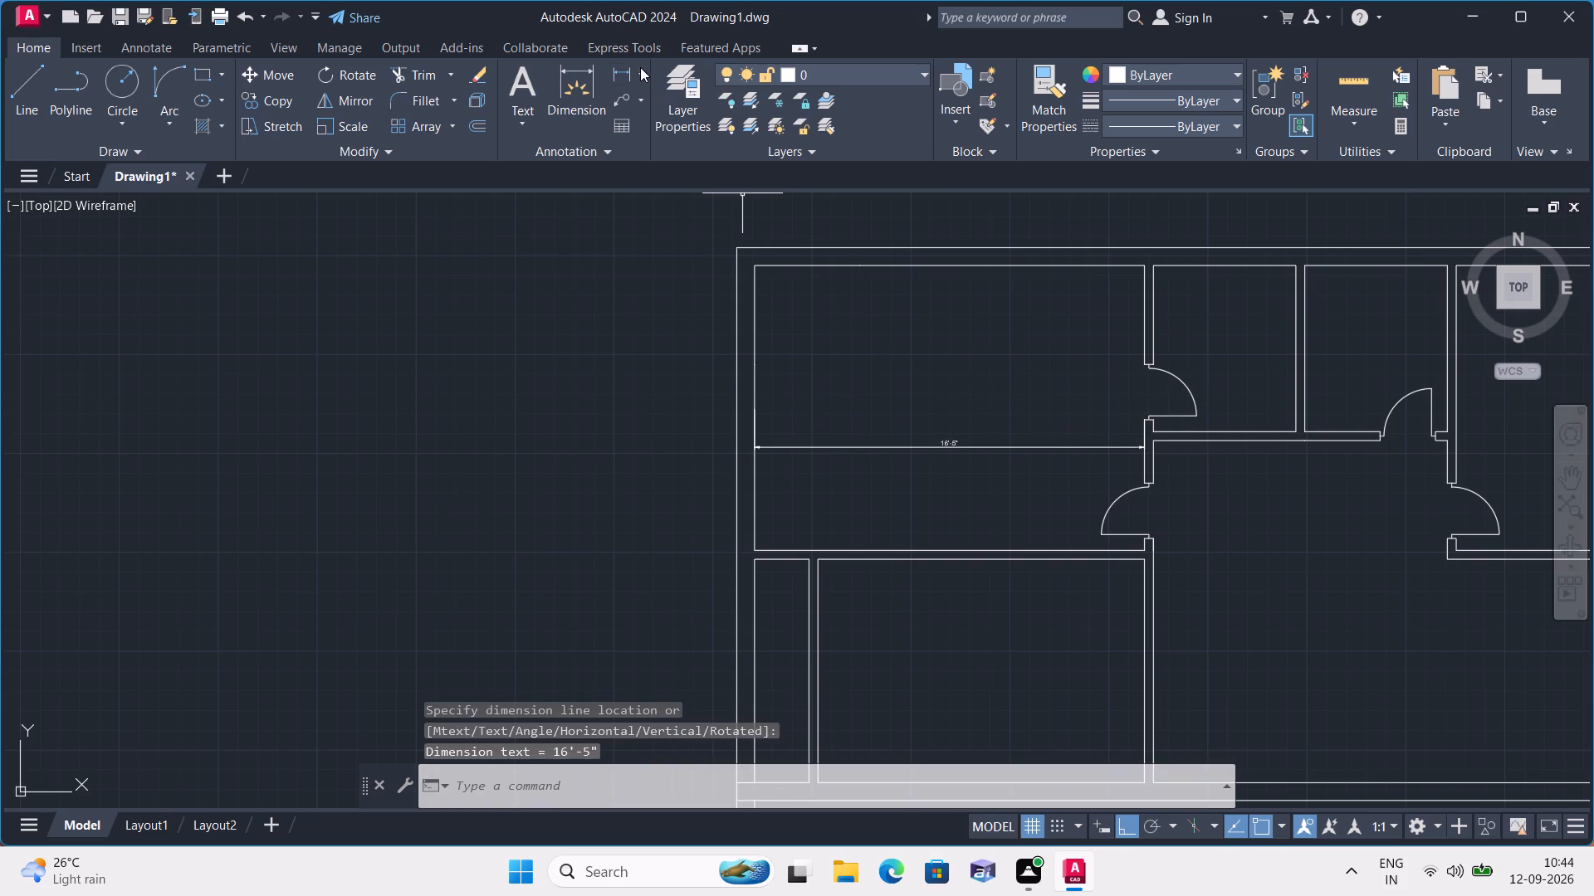
Add a vertical linear dimension between the upper-left room's top and bottom inner wall faces, placed inside the room.
{"action": "left_click", "coordinate": [640, 67]}
{"action": "left_click", "coordinate": [658, 101]}
{"action": "left_click", "coordinate": [859, 266]}
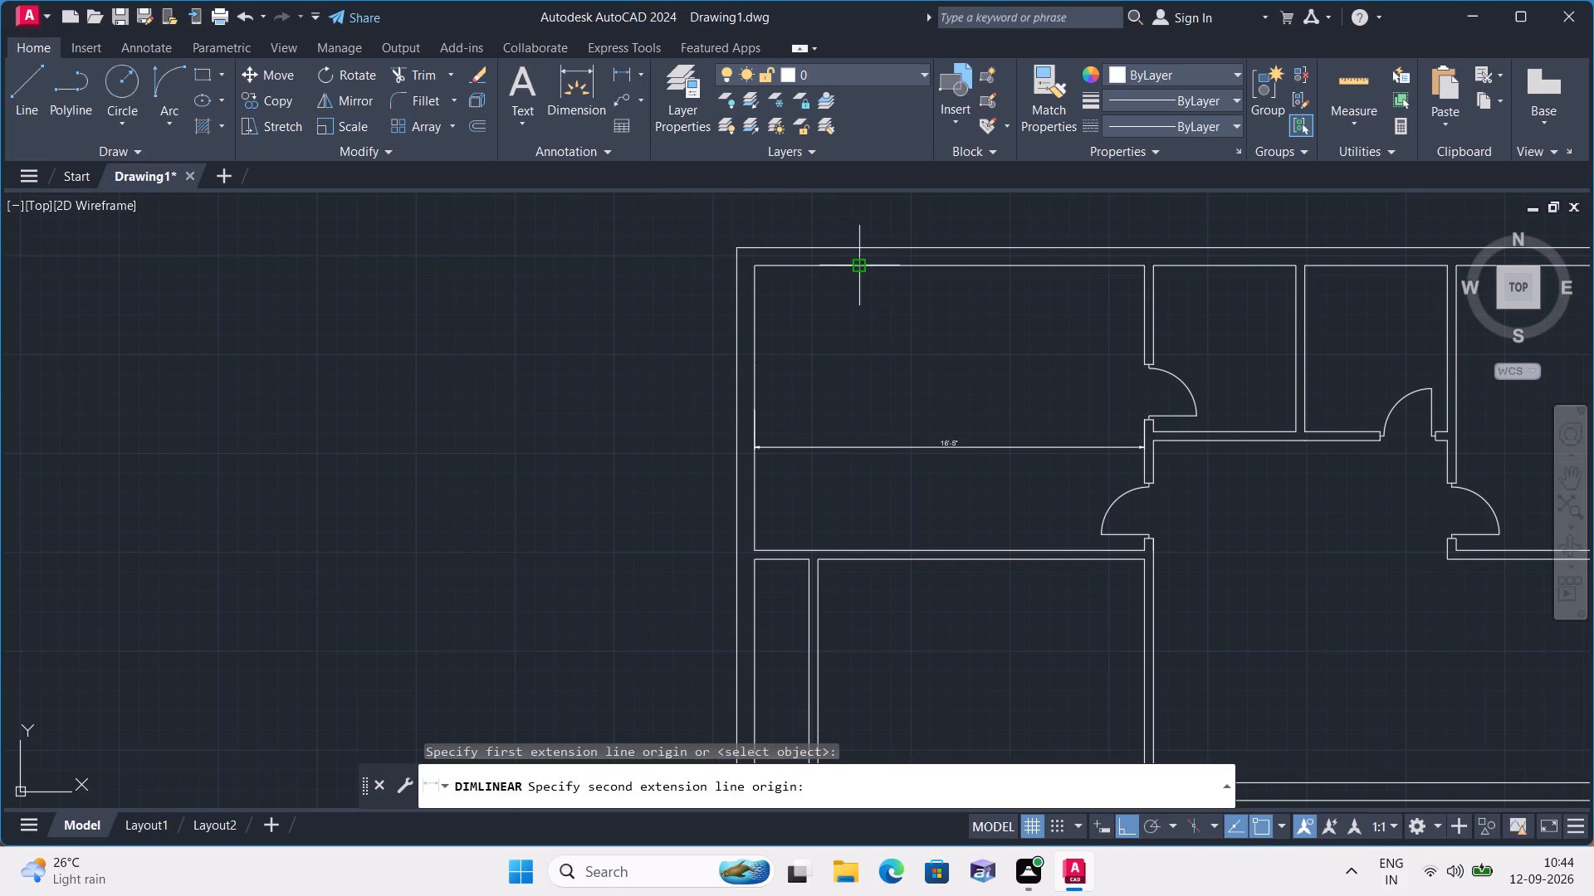
{"action": "left_click", "coordinate": [862, 551]}
{"action": "left_click", "coordinate": [844, 516]}
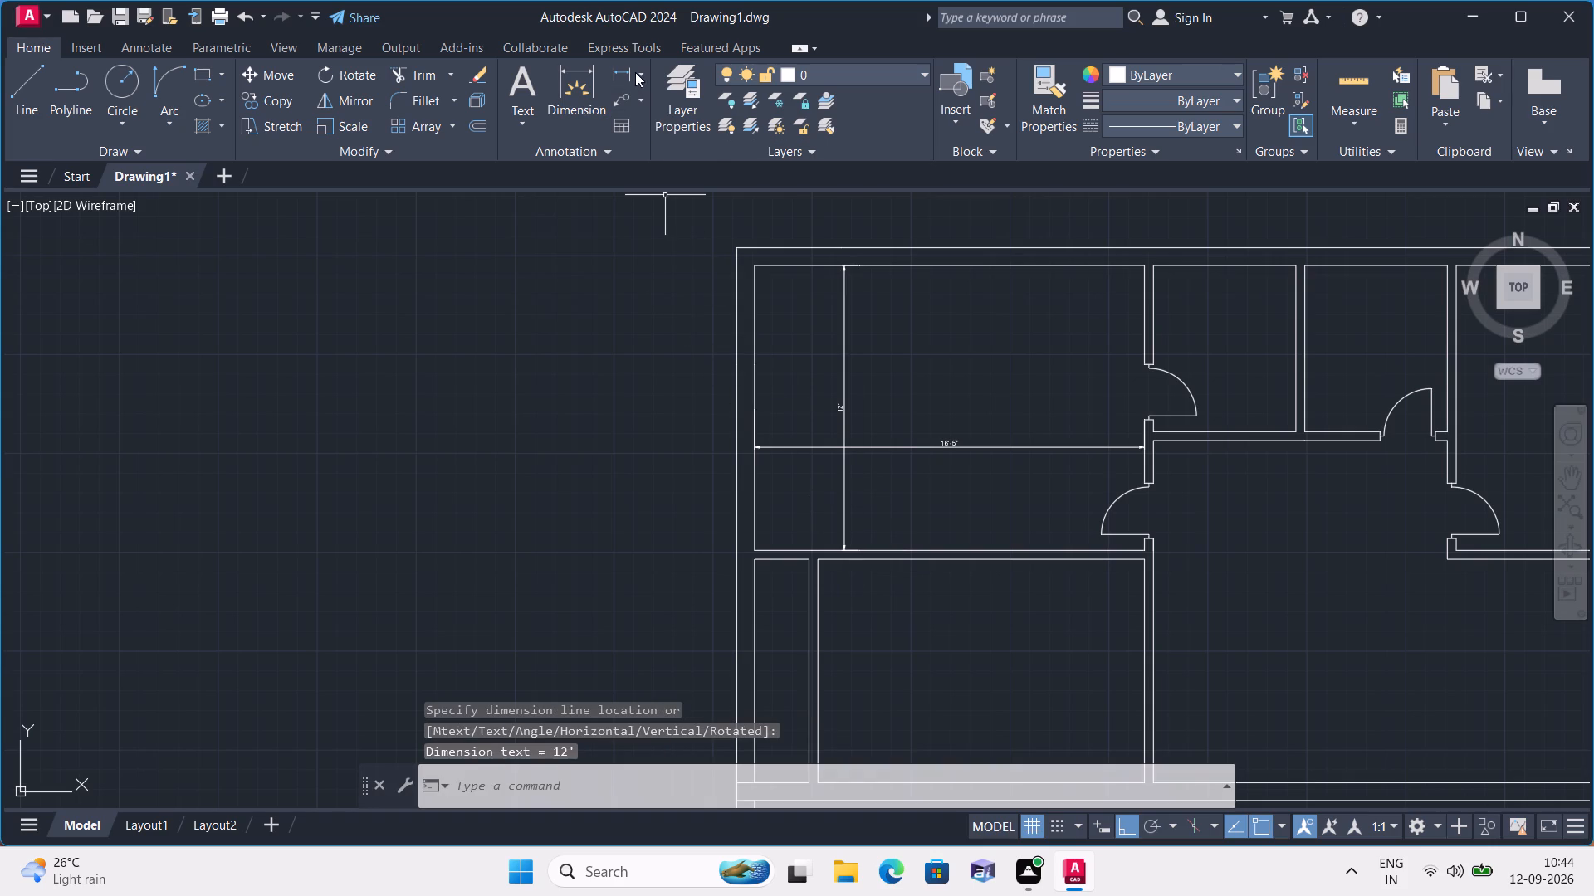
Add a horizontal linear dimension for the inner width of the small room adjoining the upper-left room.
{"action": "left_click", "coordinate": [635, 72]}
{"action": "left_click", "coordinate": [651, 100]}
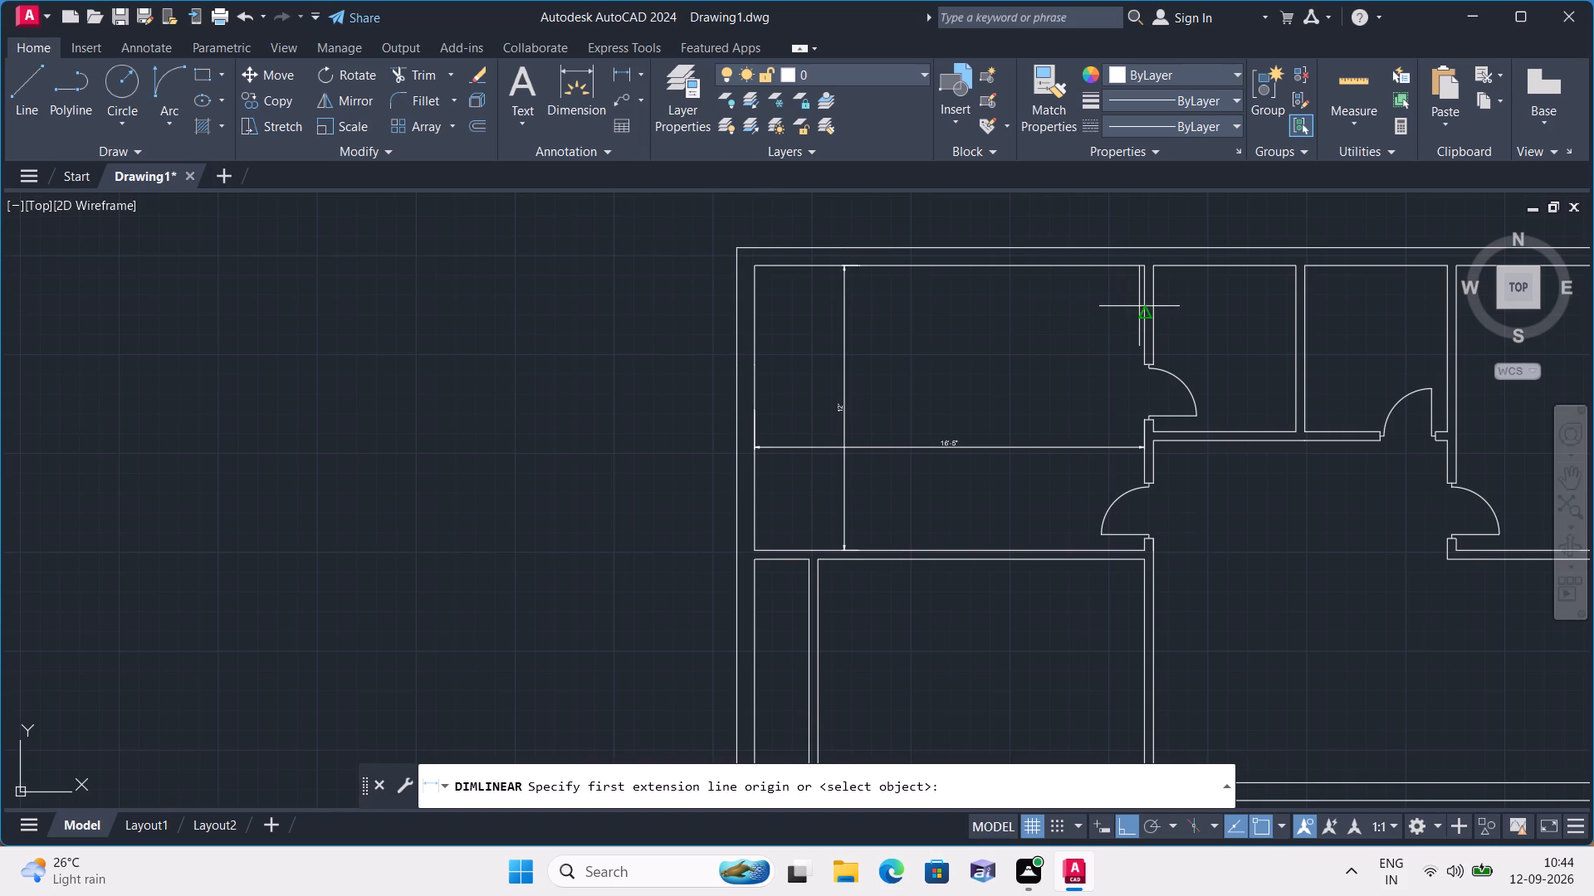
{"action": "left_click", "coordinate": [1155, 314]}
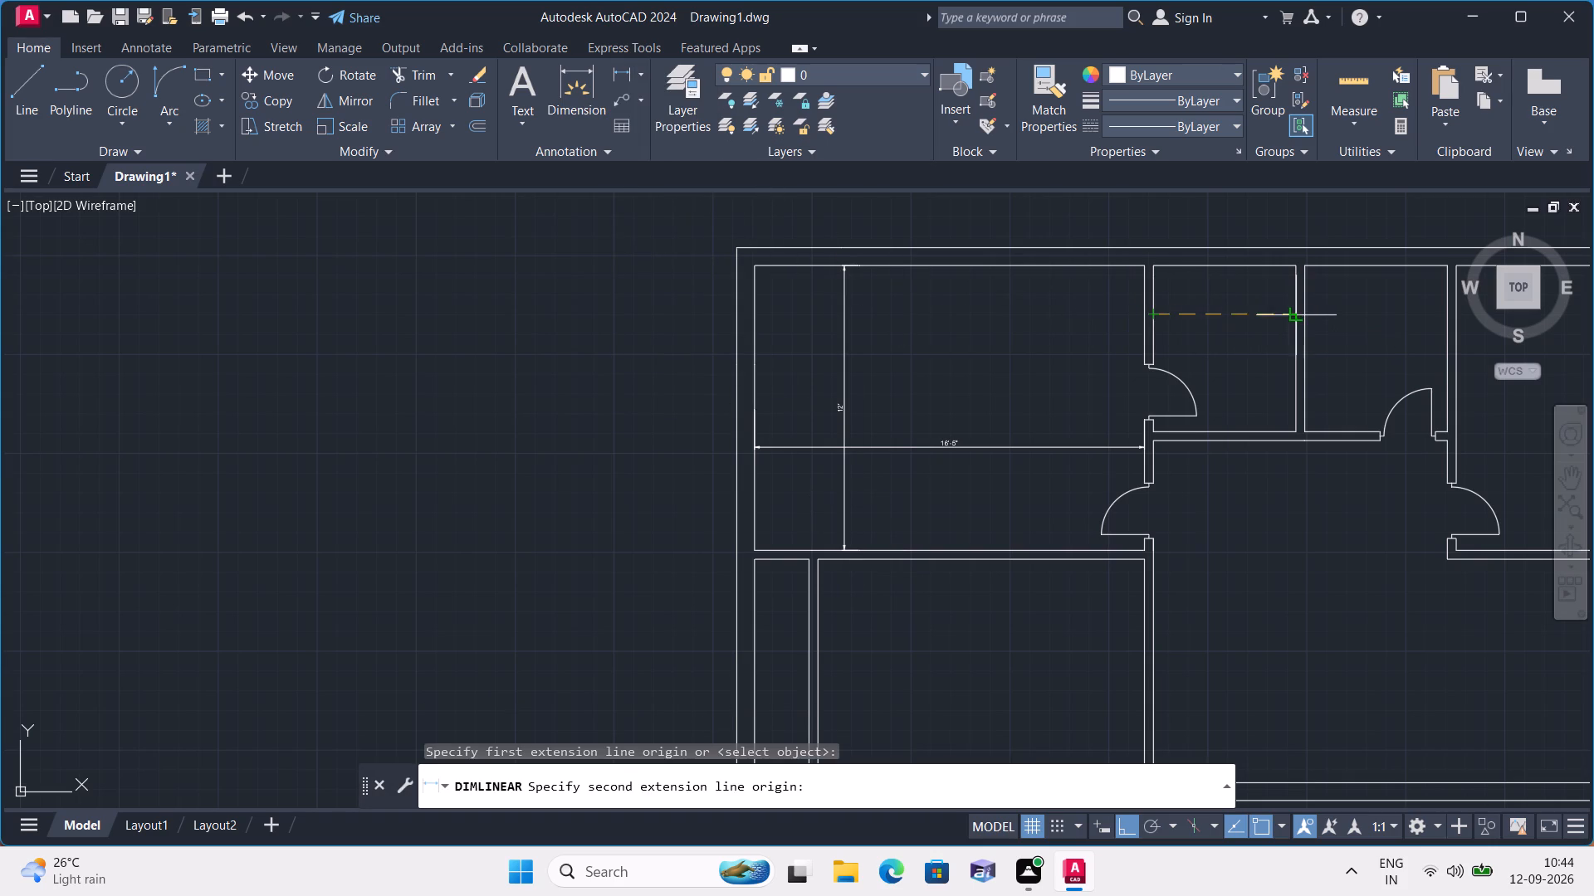
{"action": "left_click", "coordinate": [1293, 317]}
{"action": "left_click", "coordinate": [1261, 335]}
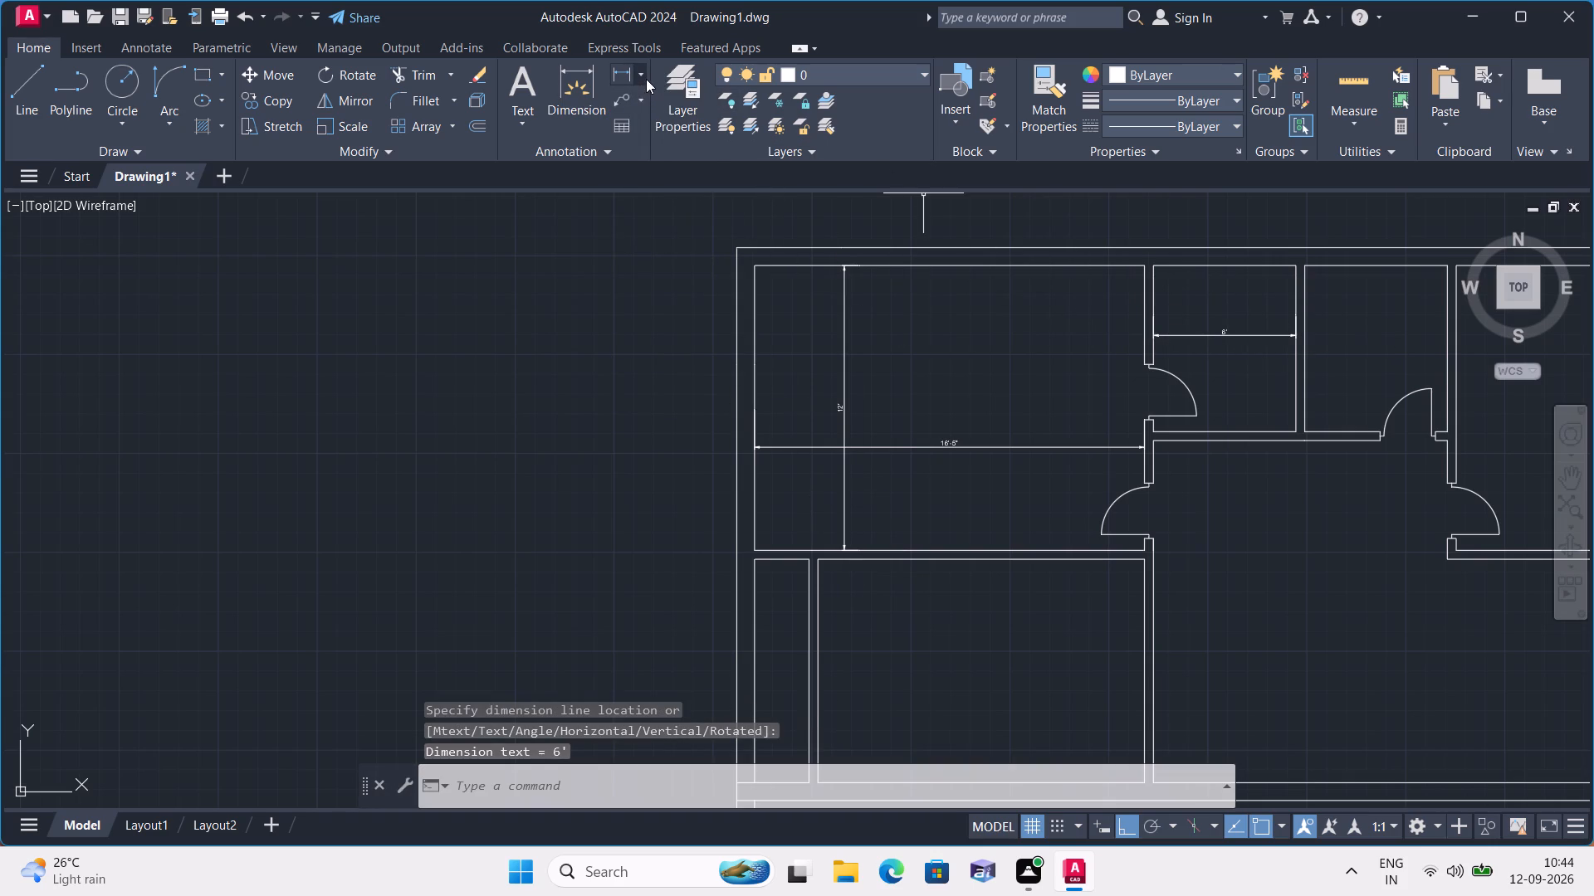
Add a vertical linear dimension between the bottom and top inner faces of the small room adjoining the upper-left room.
{"action": "left_click", "coordinate": [646, 79]}
{"action": "left_click", "coordinate": [663, 106]}
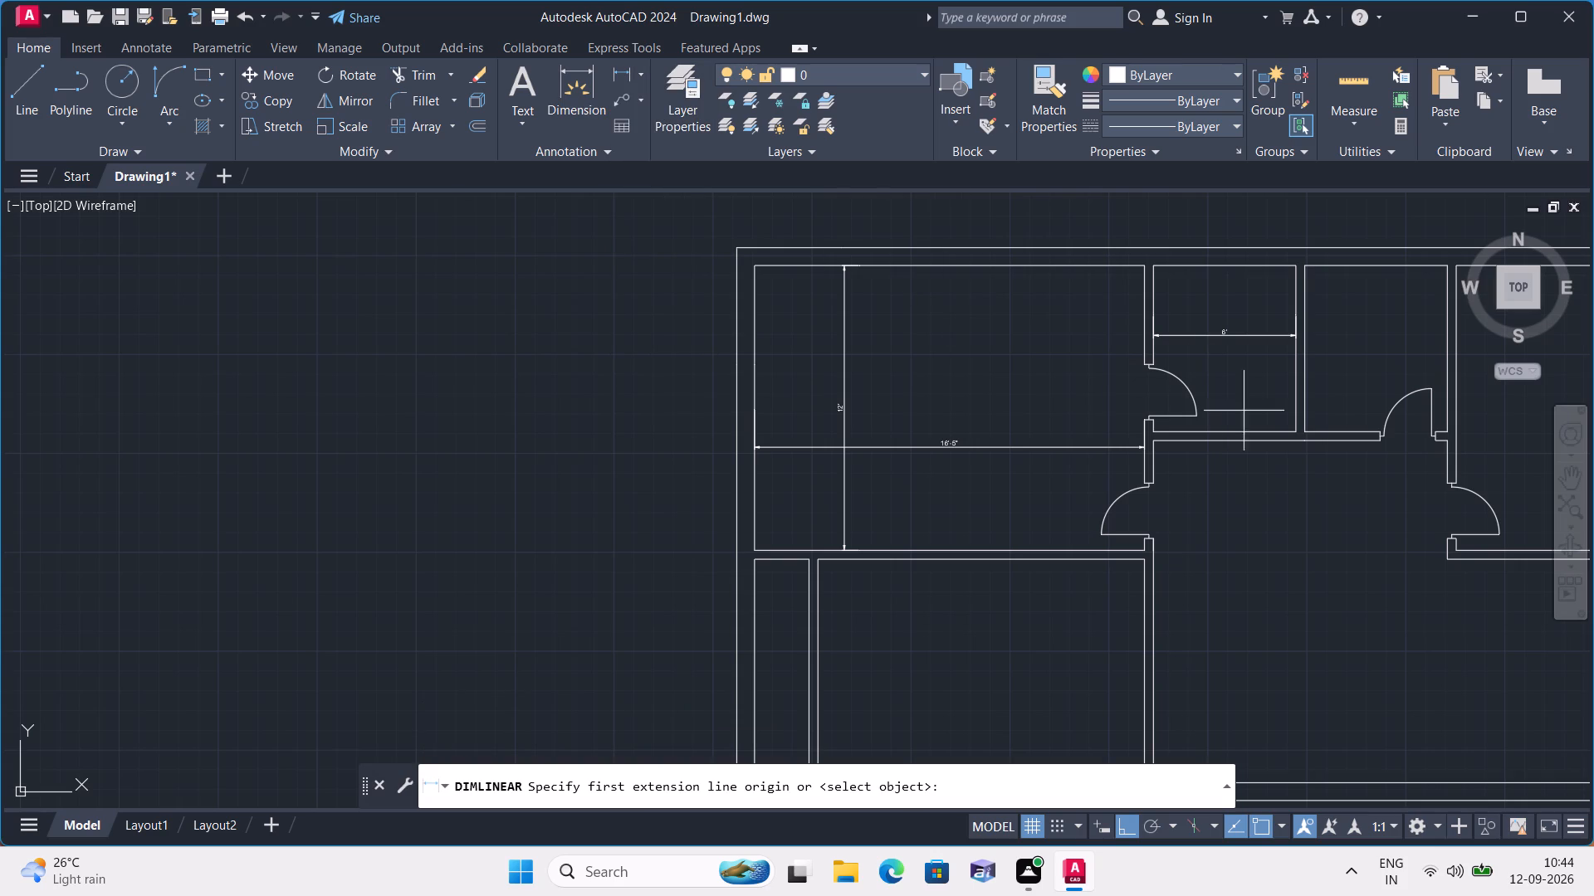
{"action": "left_click", "coordinate": [1233, 429]}
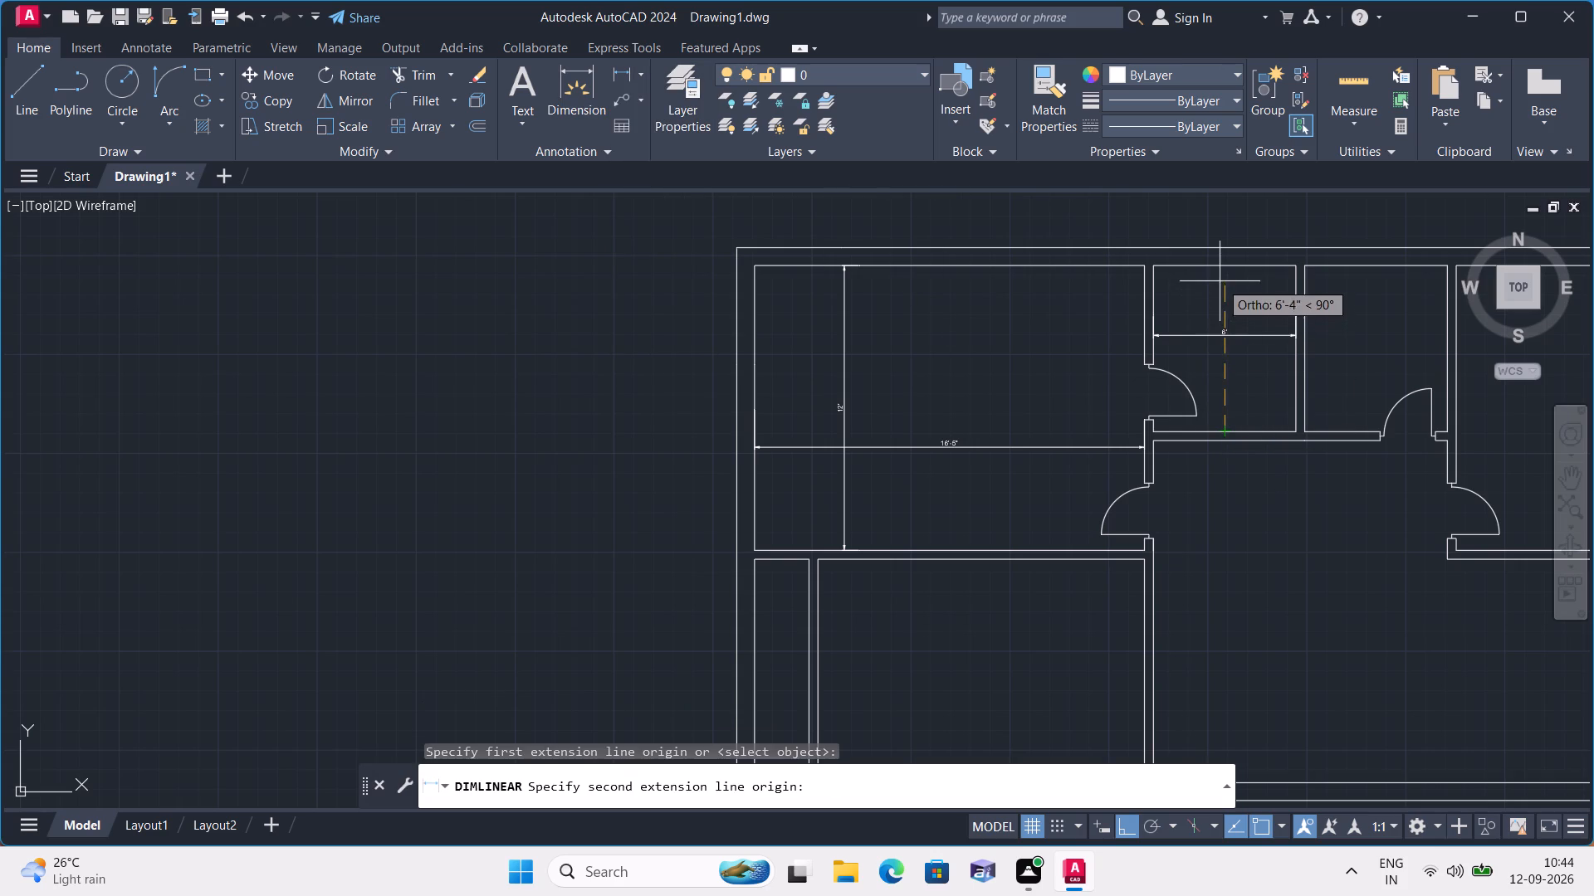
{"action": "left_click", "coordinate": [1220, 271]}
{"action": "left_click", "coordinate": [1248, 284]}
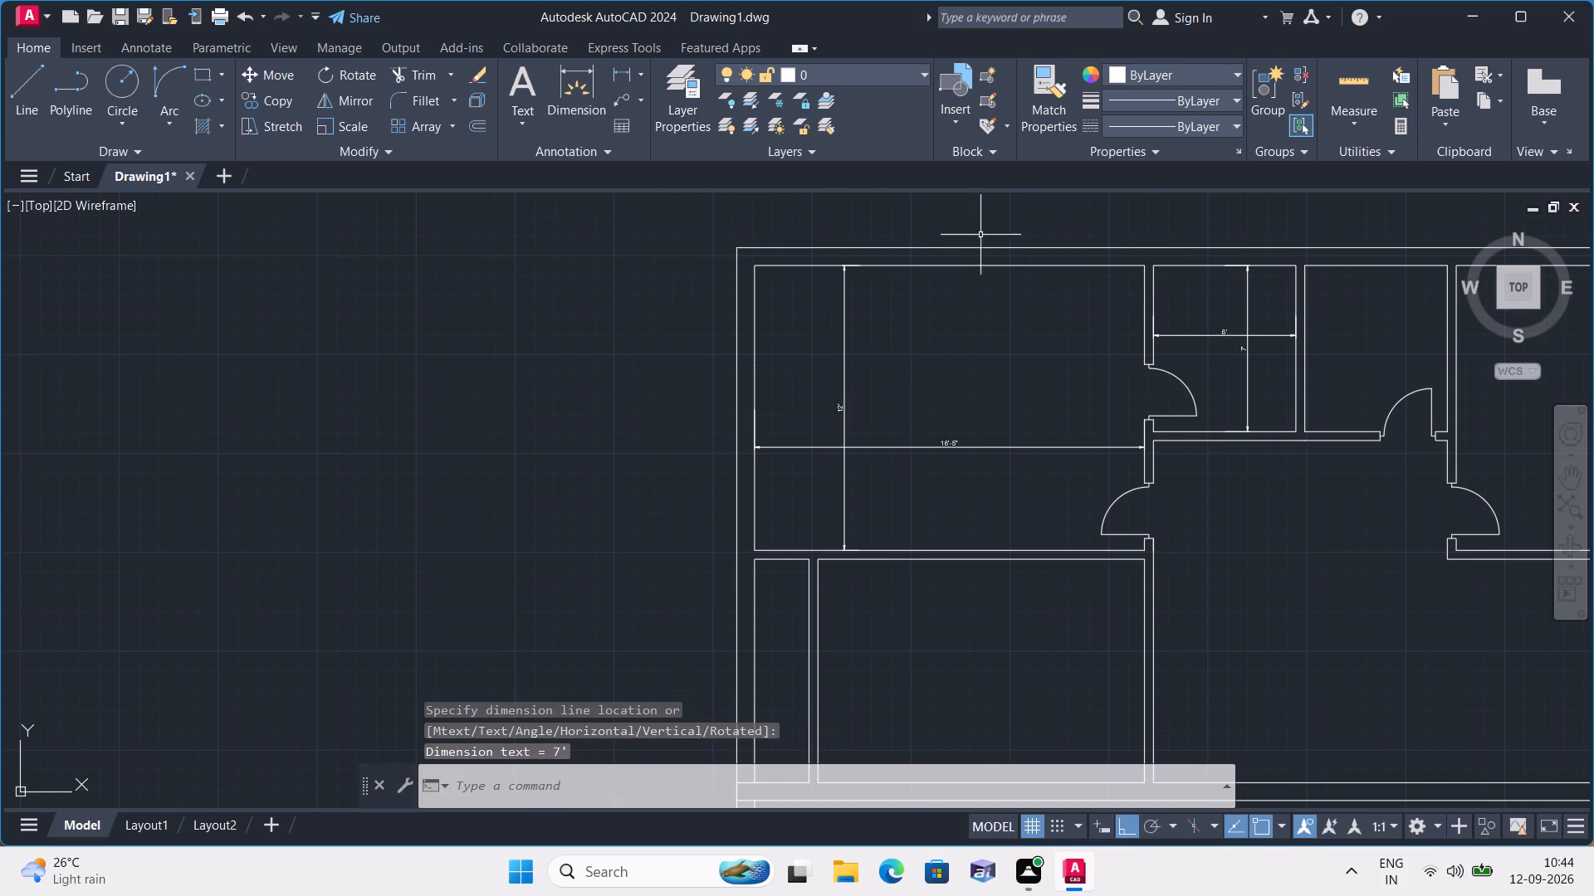
Add a horizontal linear dimension across the inner width of the second small room, just left of the upper-right room.
{"action": "left_click", "coordinate": [638, 75]}
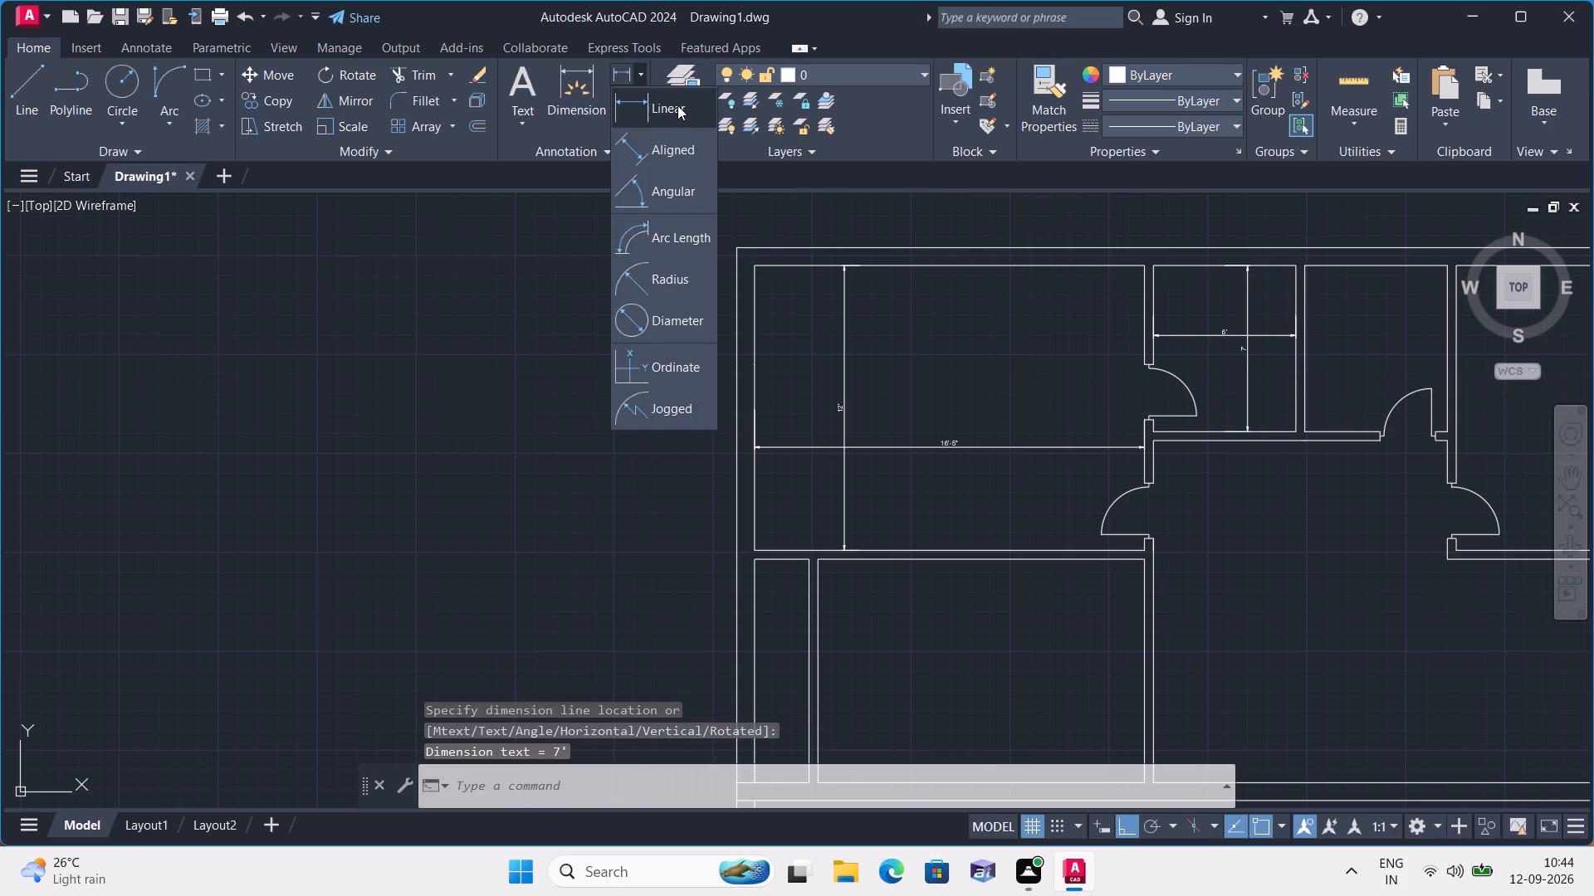
{"action": "left_click", "coordinate": [677, 105]}
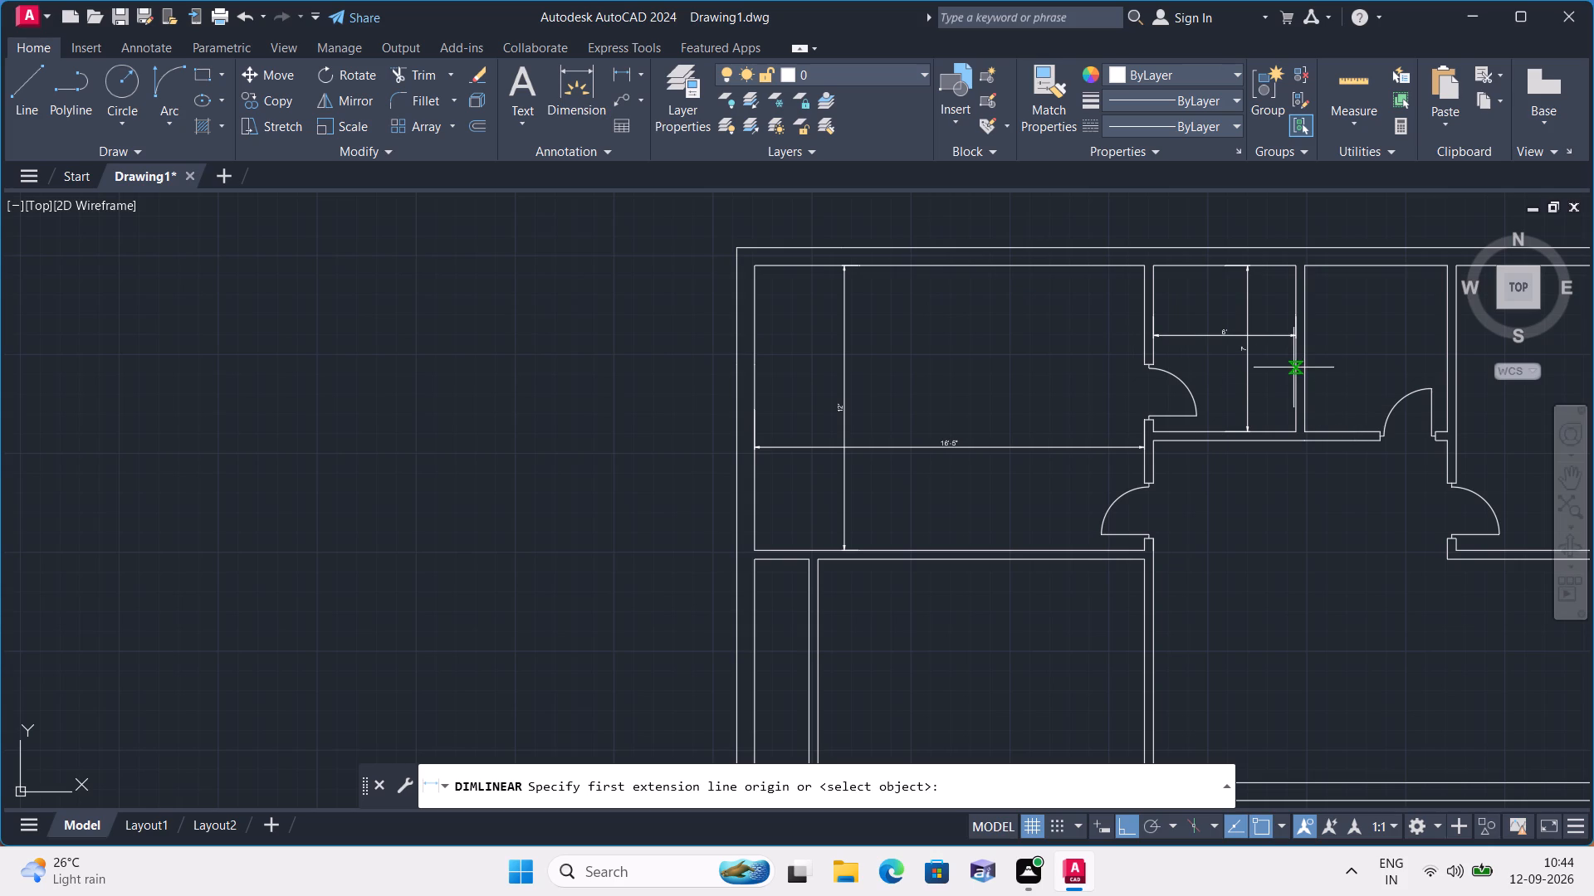
{"action": "left_click", "coordinate": [1303, 373]}
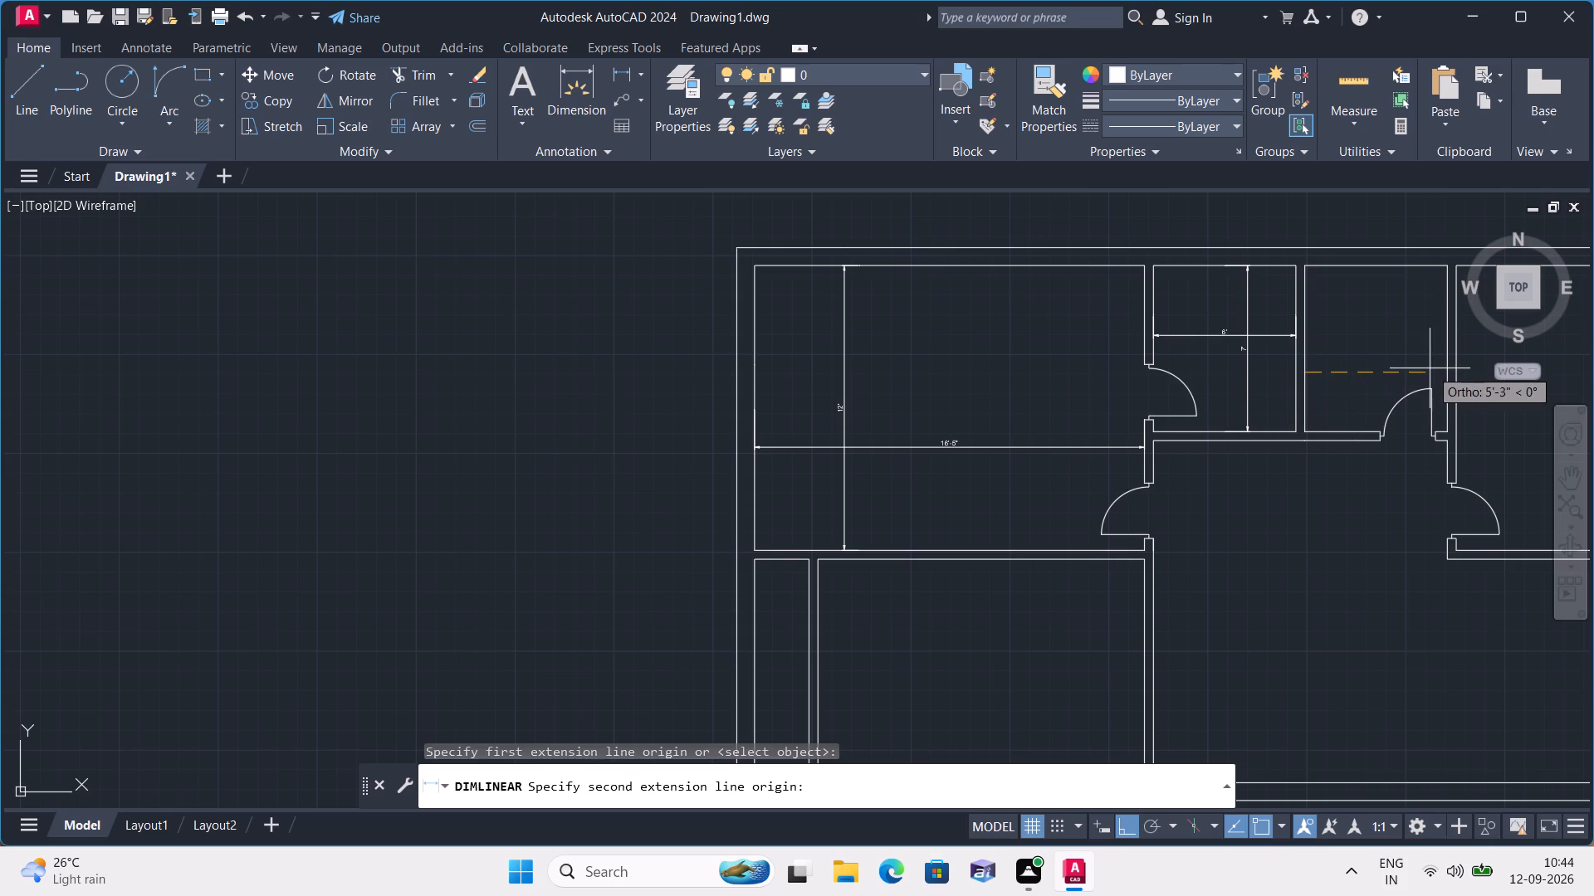
{"action": "left_click", "coordinate": [1445, 373]}
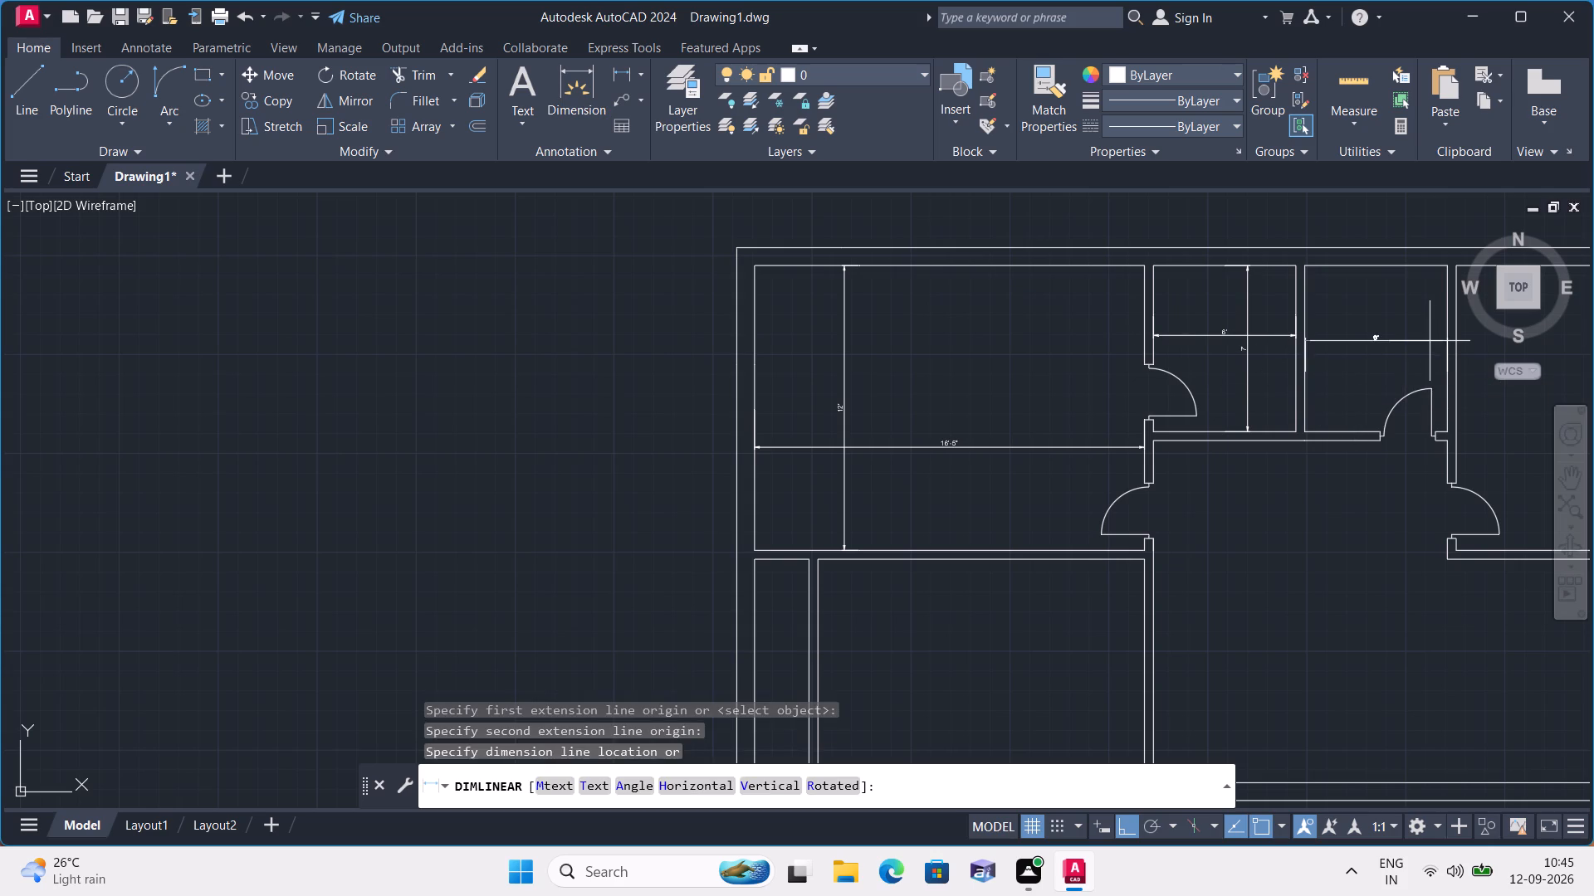
{"action": "left_click", "coordinate": [1429, 340]}
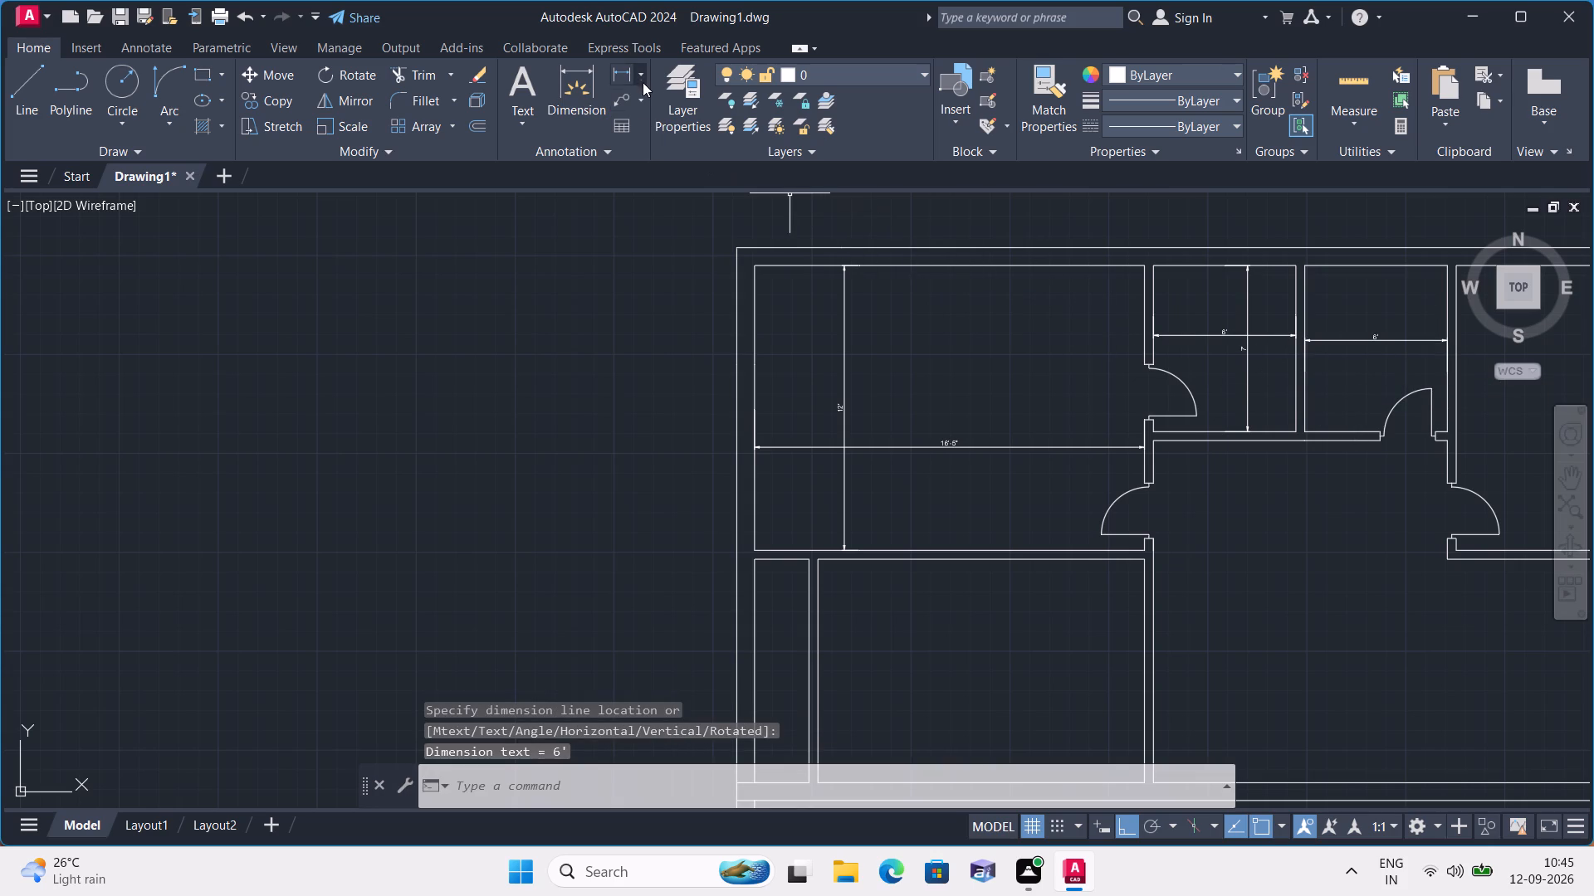
Add a vertical linear dimension between the top and bottom inner wall faces of the second small room.
{"action": "left_click", "coordinate": [643, 75]}
{"action": "left_click", "coordinate": [658, 113]}
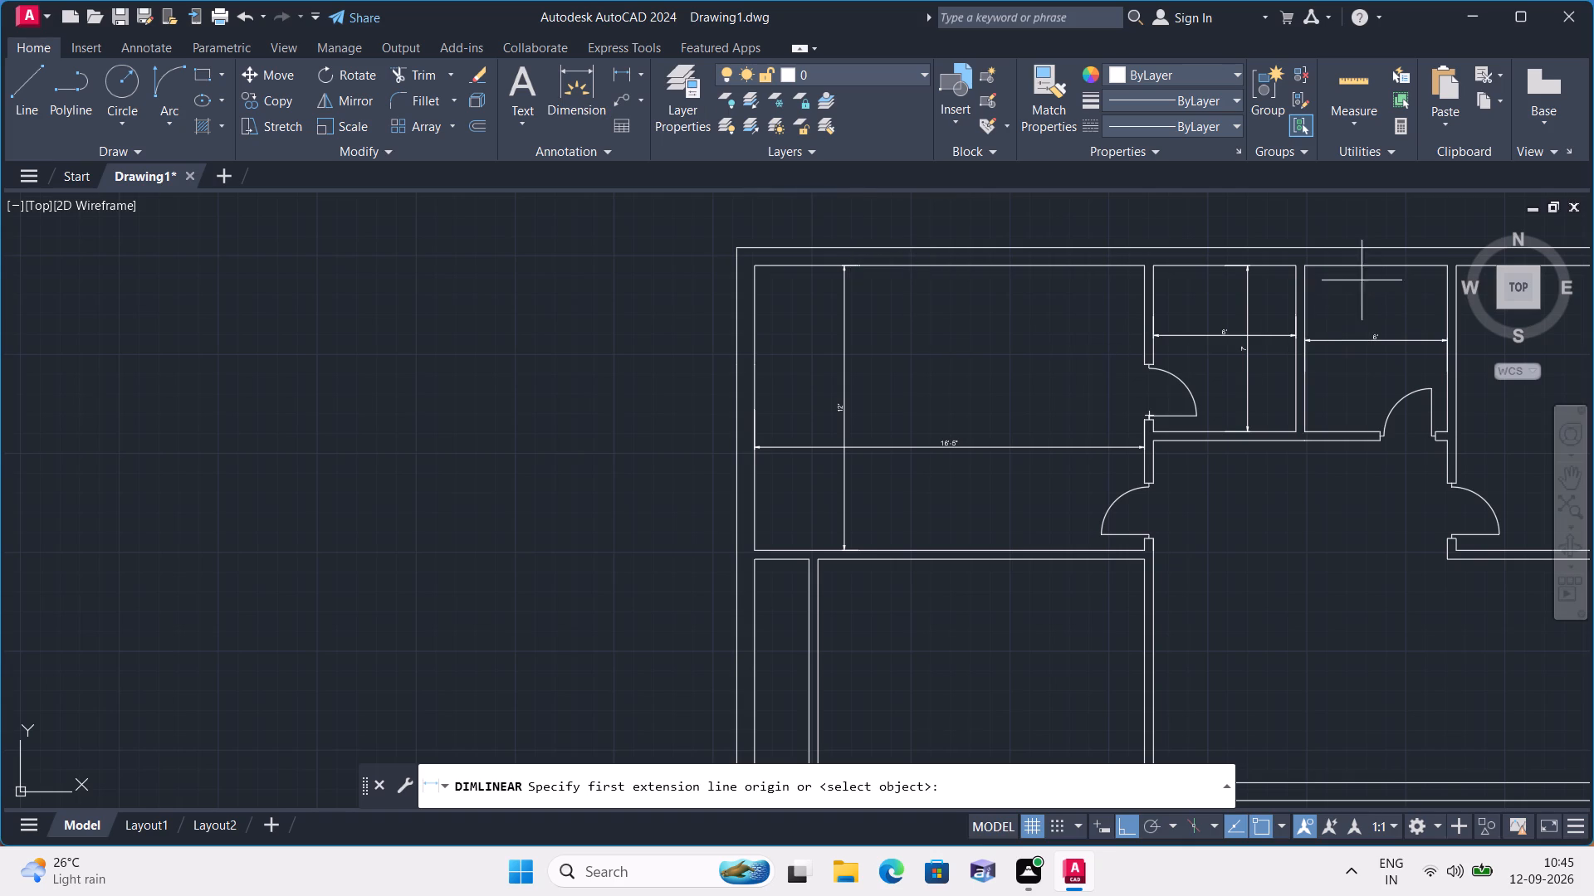
{"action": "left_click", "coordinate": [1362, 264]}
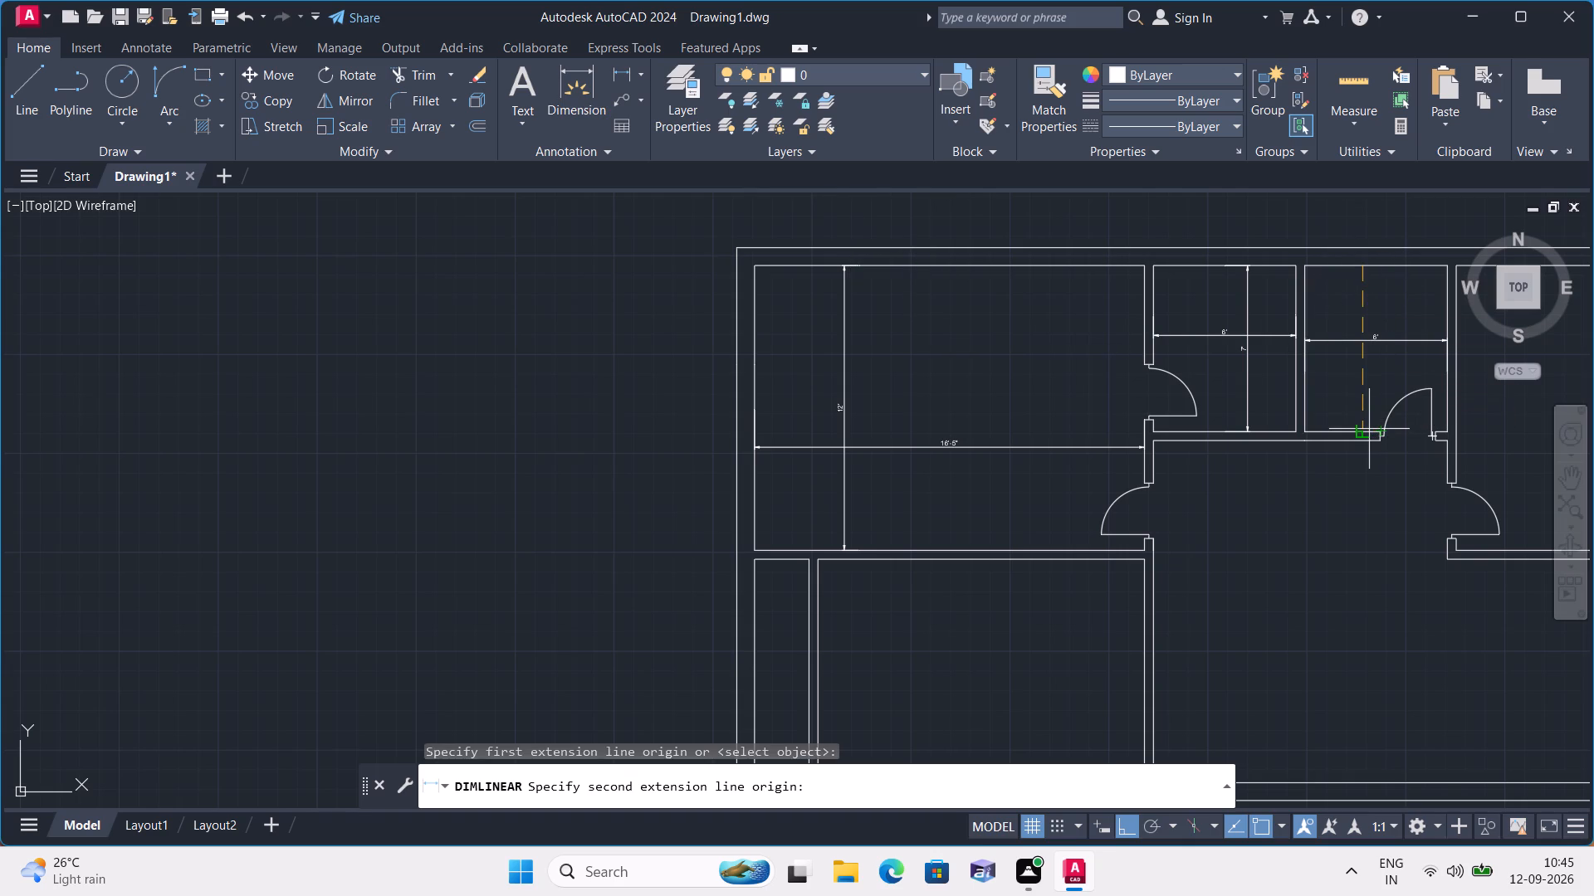
{"action": "left_click", "coordinate": [1369, 429]}
{"action": "left_click", "coordinate": [1355, 414]}
Add a horizontal linear dimension across the upper-right room between its inner wall faces, placed inside the room.
{"action": "scroll", "coordinate": [1338, 439], "scroll_direction": "down", "scroll_amount": 1}
{"action": "middle_click_drag", "start_coordinate": [1317, 458], "coordinate": [1028, 451]}
{"action": "scroll", "coordinate": [1191, 483], "scroll_direction": "down", "scroll_amount": 1}
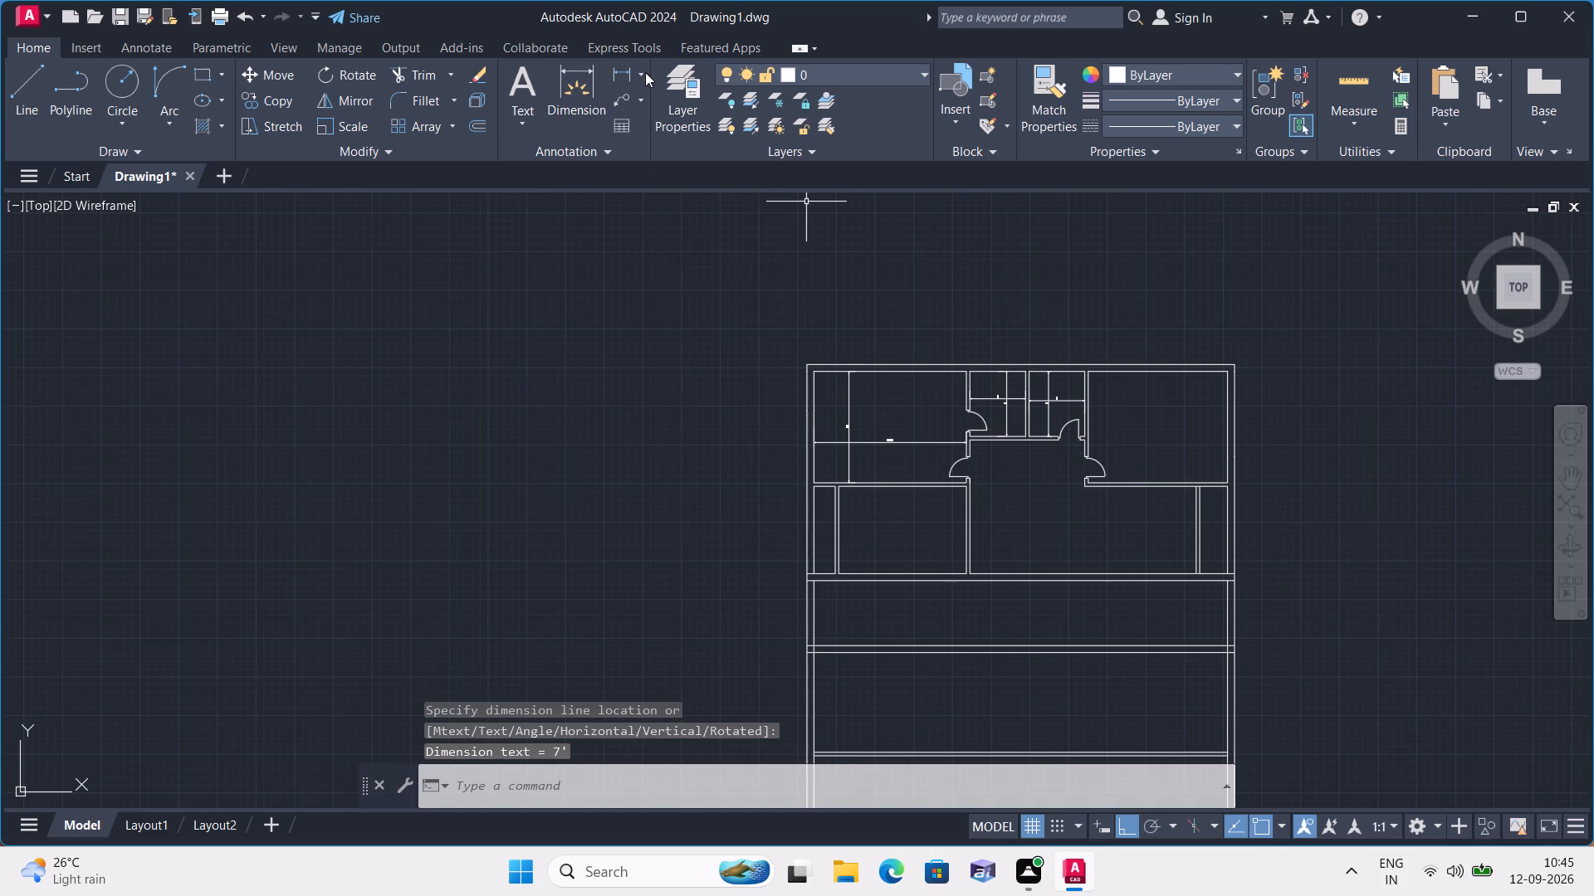
{"action": "left_click", "coordinate": [645, 71]}
{"action": "left_click", "coordinate": [673, 107]}
{"action": "scroll", "coordinate": [1133, 434], "scroll_direction": "up", "scroll_amount": 1}
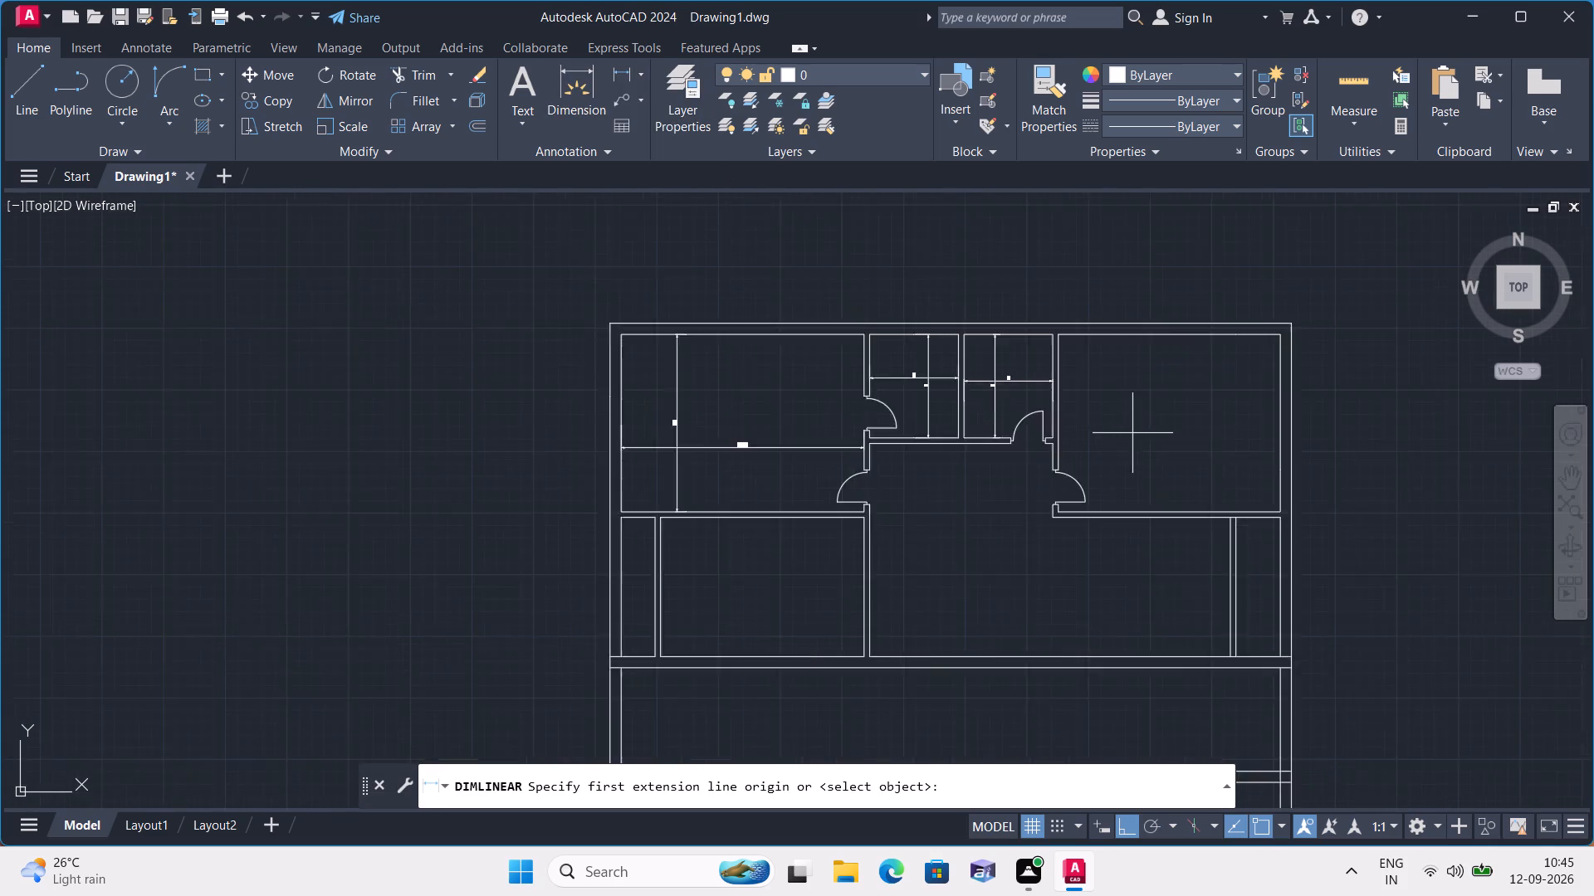
{"action": "scroll", "coordinate": [1132, 433], "scroll_direction": "up", "scroll_amount": 1}
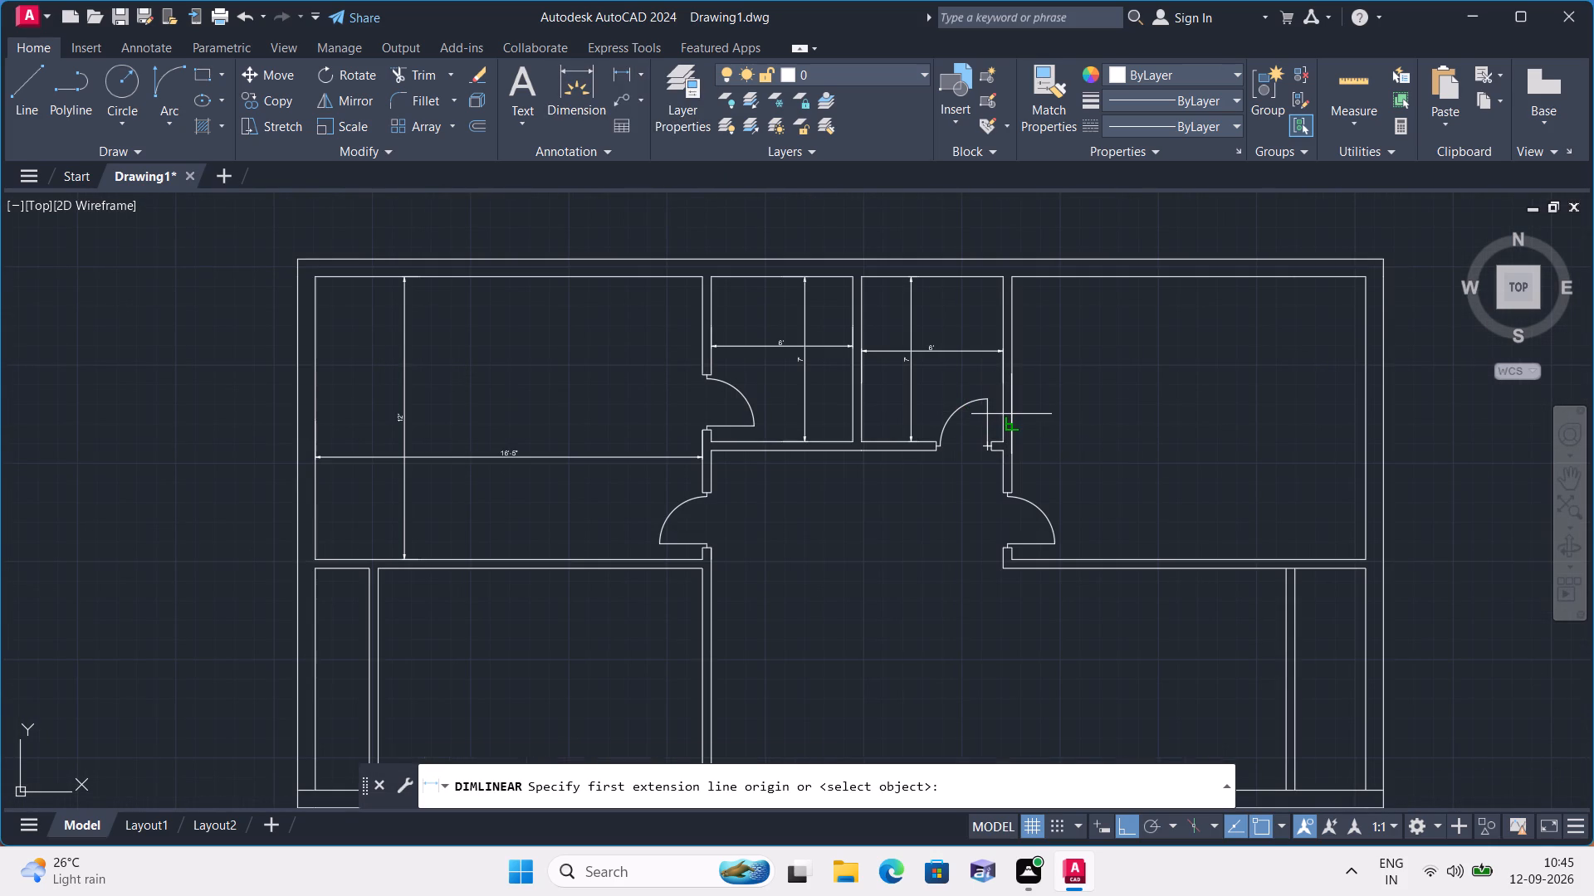
{"action": "left_click", "coordinate": [1011, 414]}
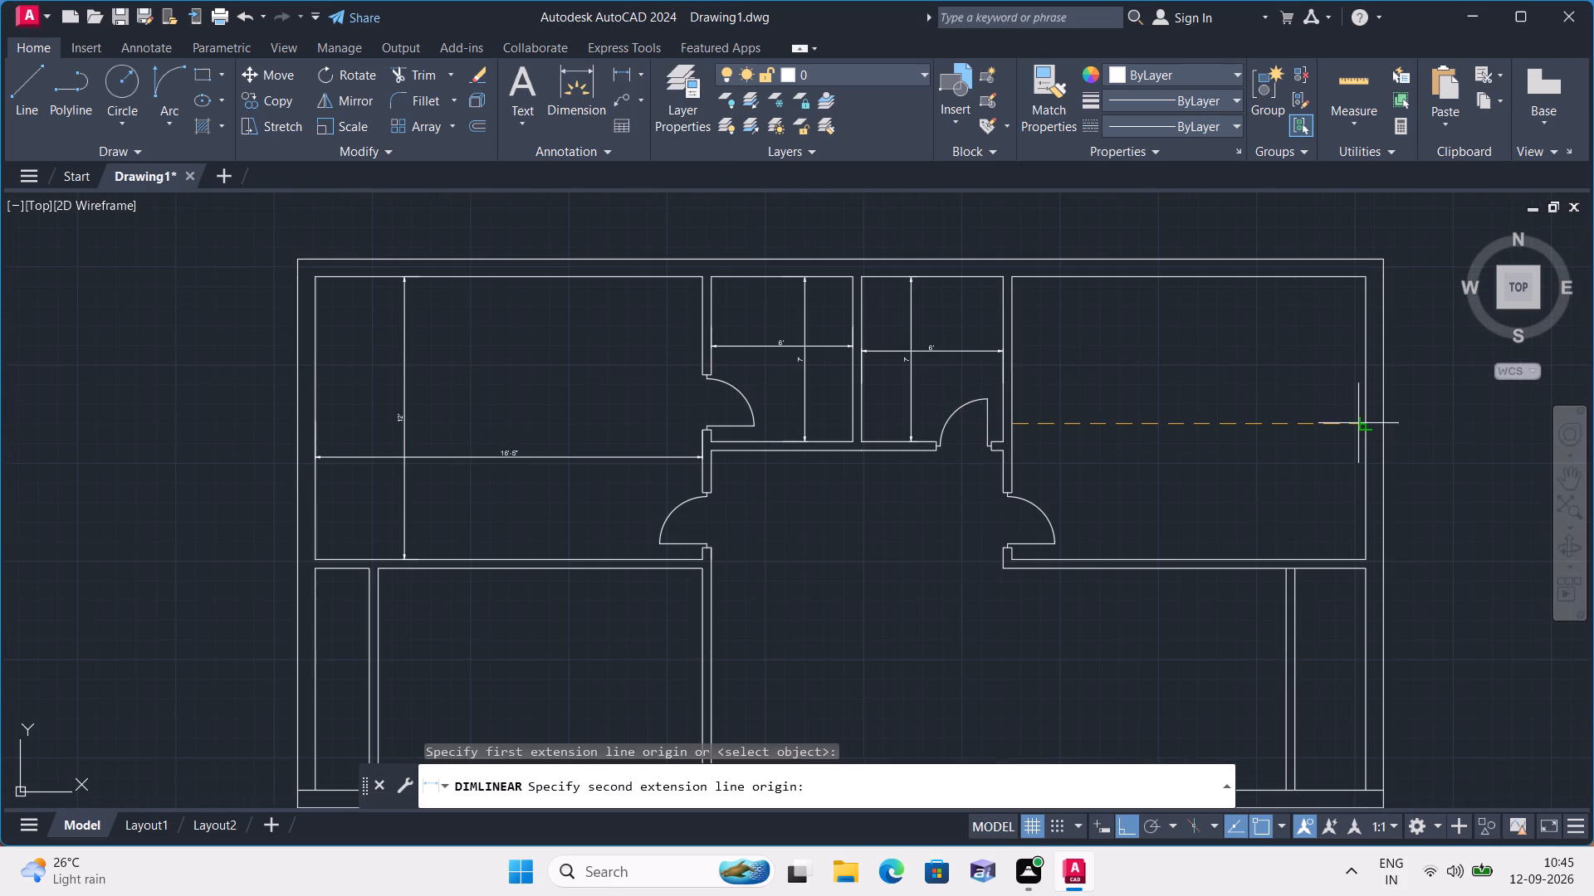
{"action": "left_click", "coordinate": [1361, 422]}
{"action": "left_click", "coordinate": [1320, 388]}
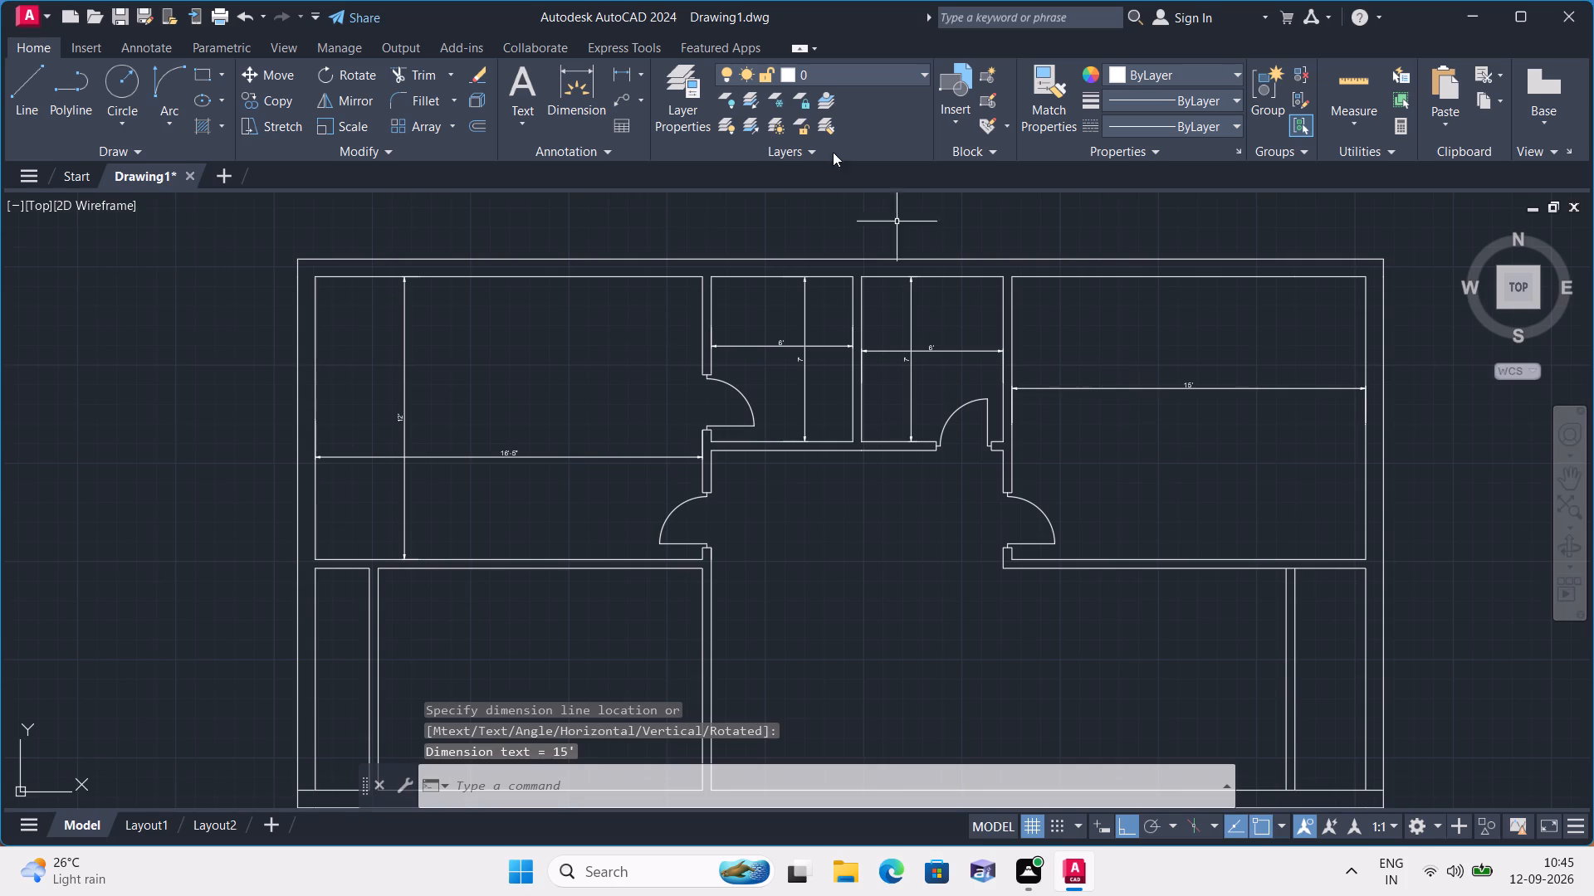
Add a vertical linear dimension between the upper-right room's top and bottom inner wall faces, placed inside the room.
{"action": "left_click", "coordinate": [646, 69]}
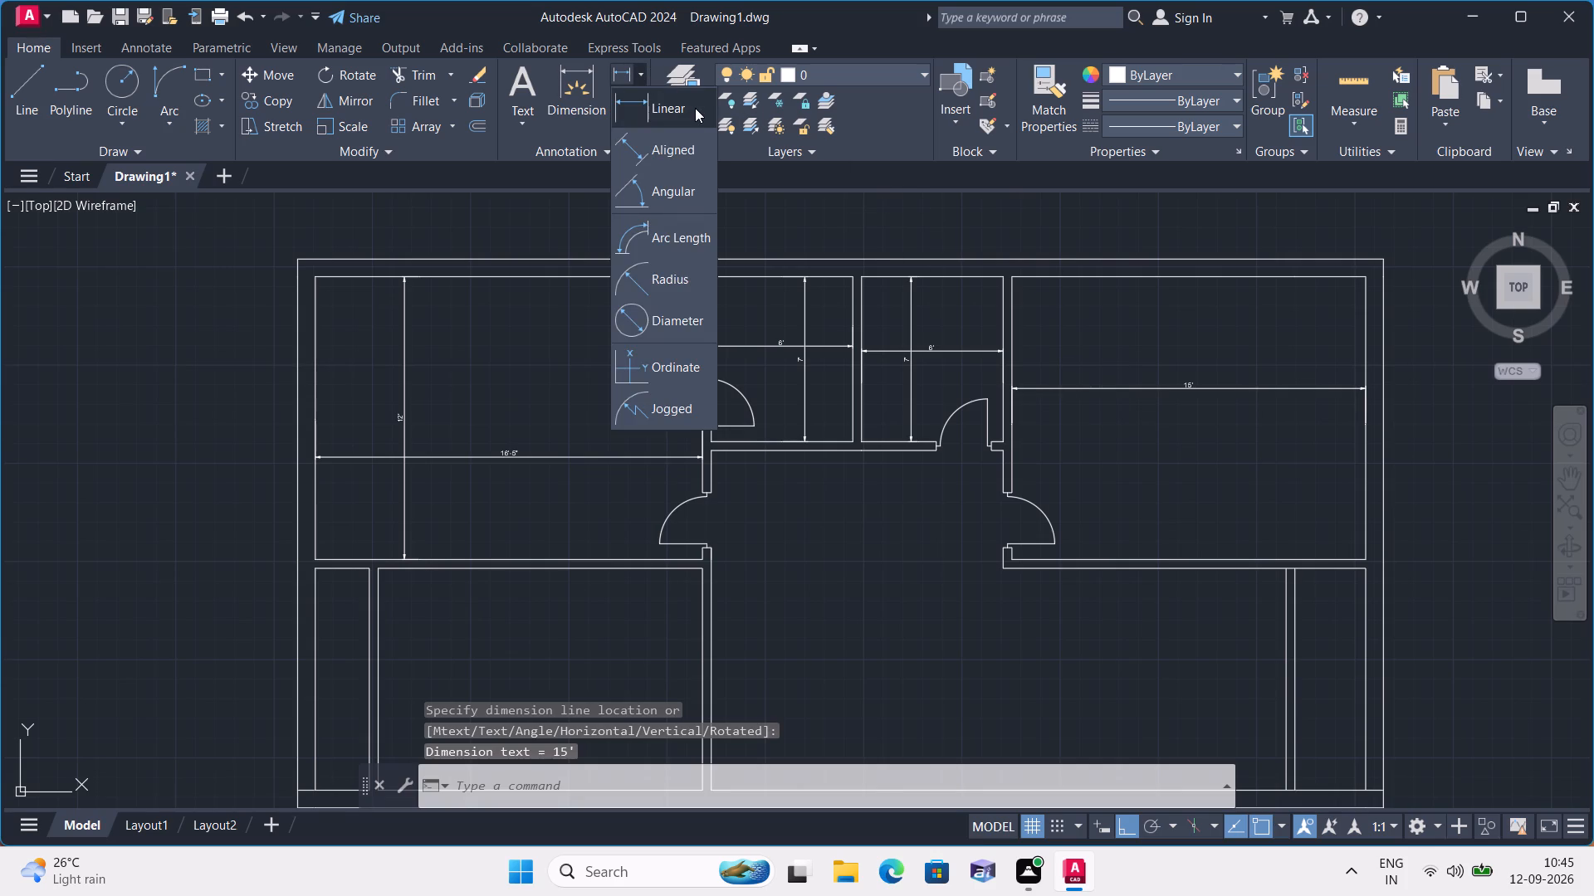
{"action": "left_click", "coordinate": [662, 106]}
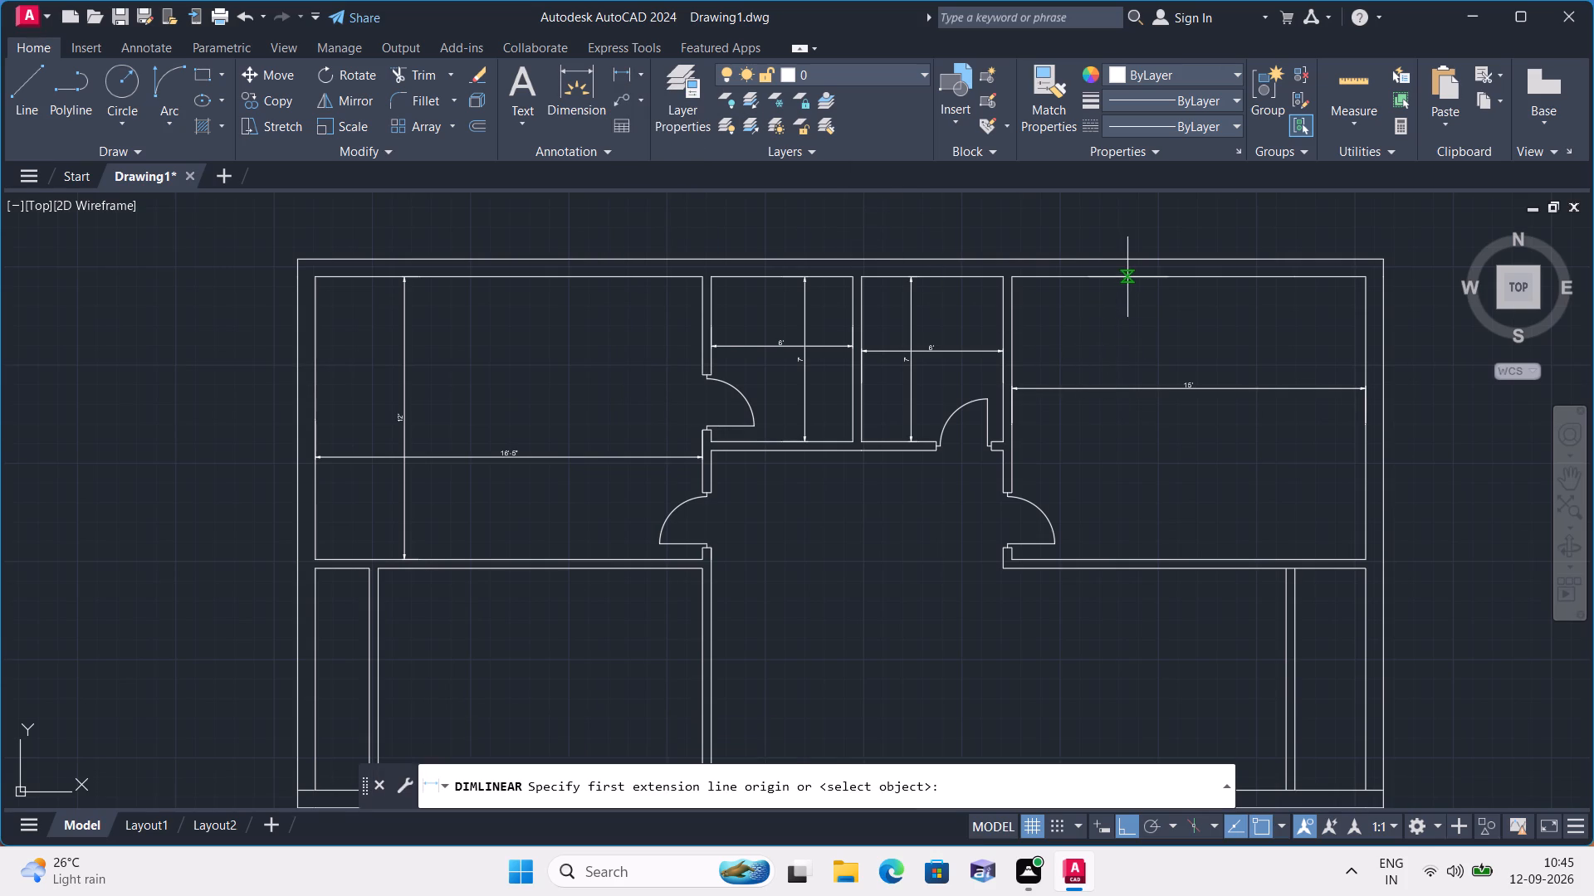
{"action": "left_click", "coordinate": [1127, 277]}
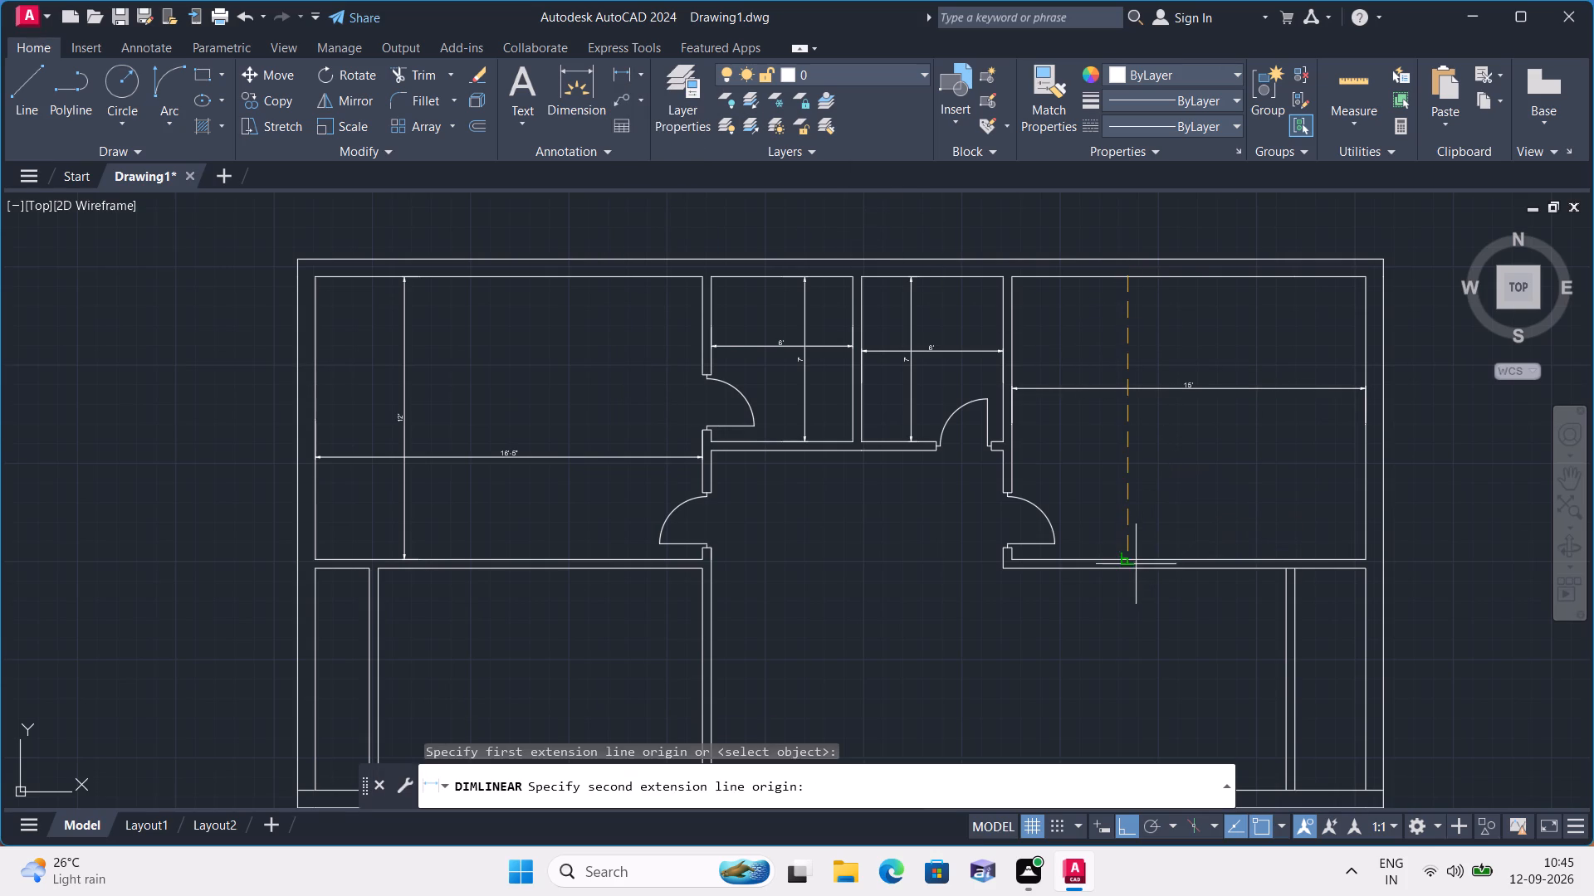
{"action": "left_click", "coordinate": [1133, 558]}
{"action": "scroll", "coordinate": [1149, 491], "scroll_direction": "up", "scroll_amount": 1}
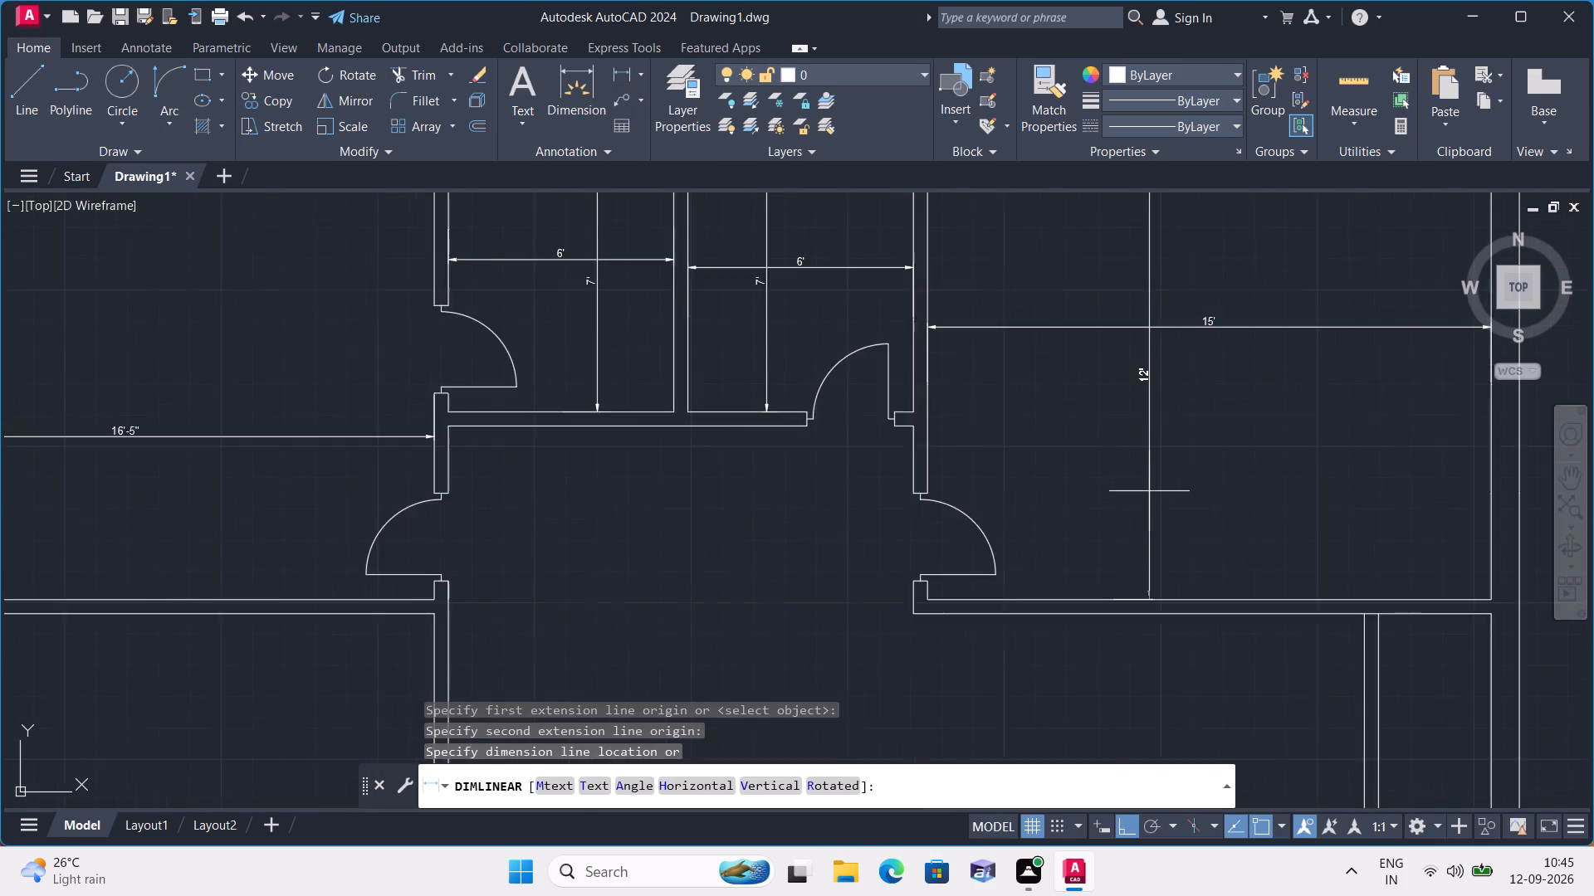
{"action": "scroll", "coordinate": [1149, 491], "scroll_direction": "up", "scroll_amount": 1}
{"action": "left_click", "coordinate": [1117, 494]}
Add a horizontal linear dimension for the inner width of the narrow space below the upper-right room, along the right outer wall.
{"action": "scroll", "coordinate": [1122, 499], "scroll_direction": "down", "scroll_amount": 3}
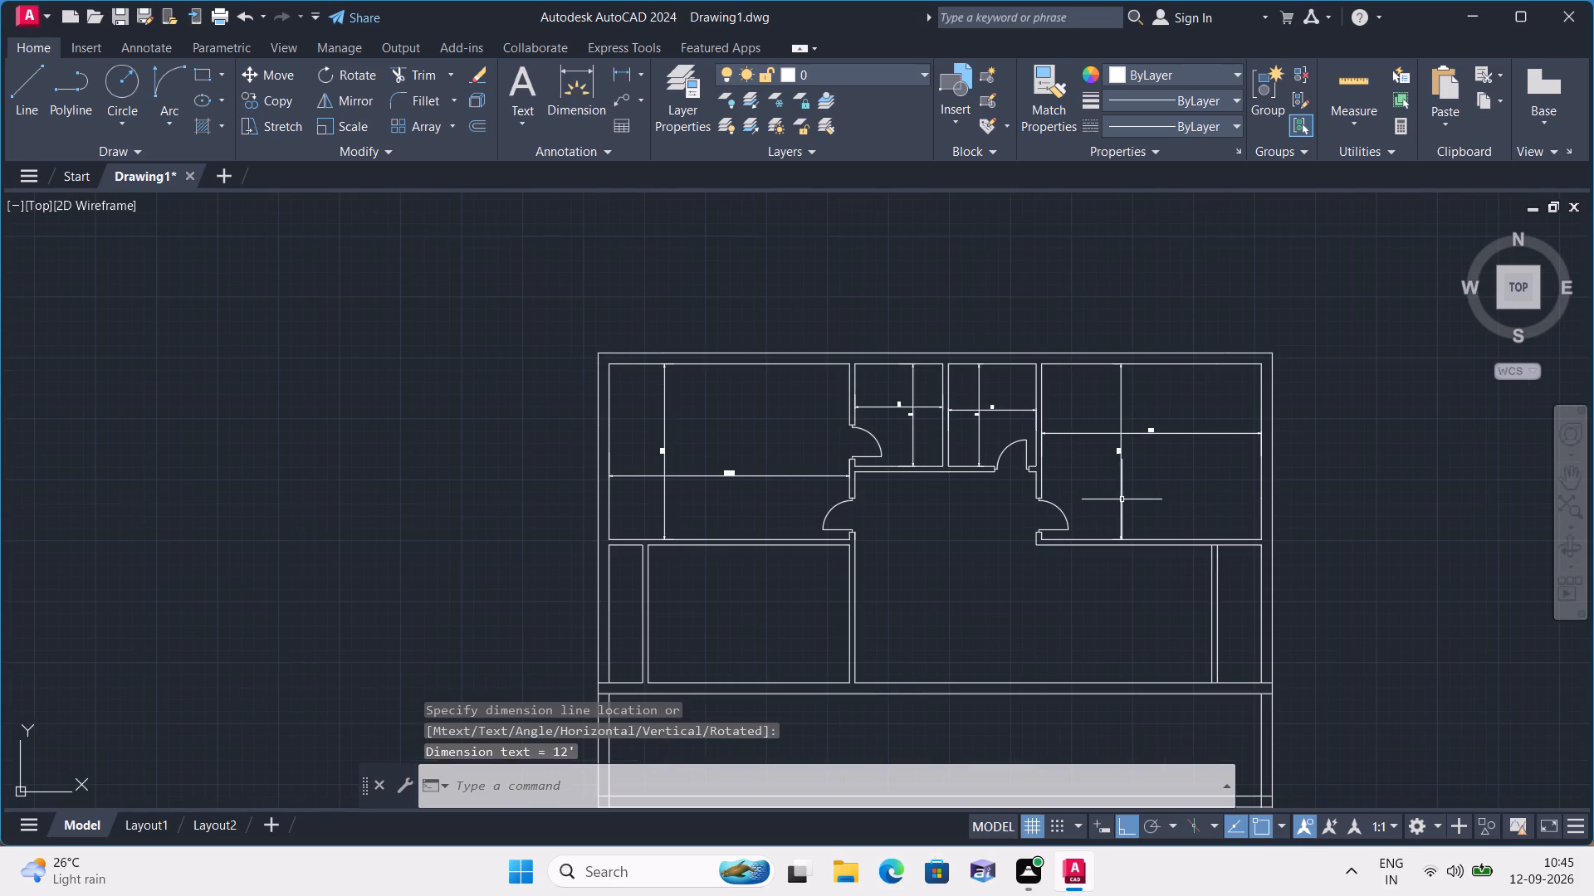
{"action": "scroll", "coordinate": [1122, 499], "scroll_direction": "down", "scroll_amount": 1}
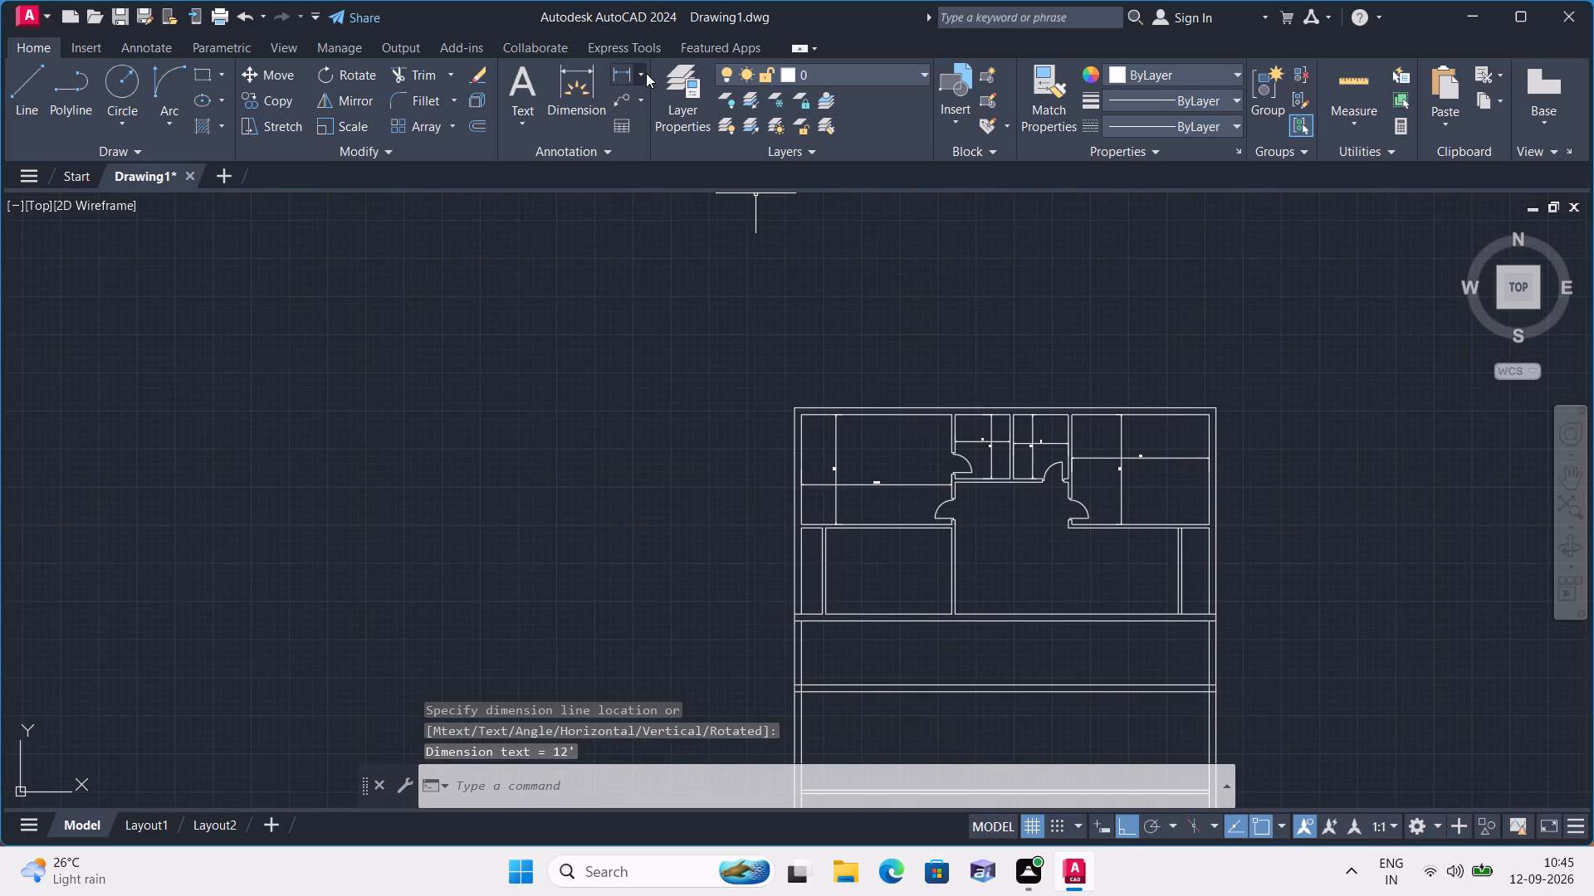
{"action": "left_click", "coordinate": [646, 71]}
{"action": "left_click", "coordinate": [649, 104]}
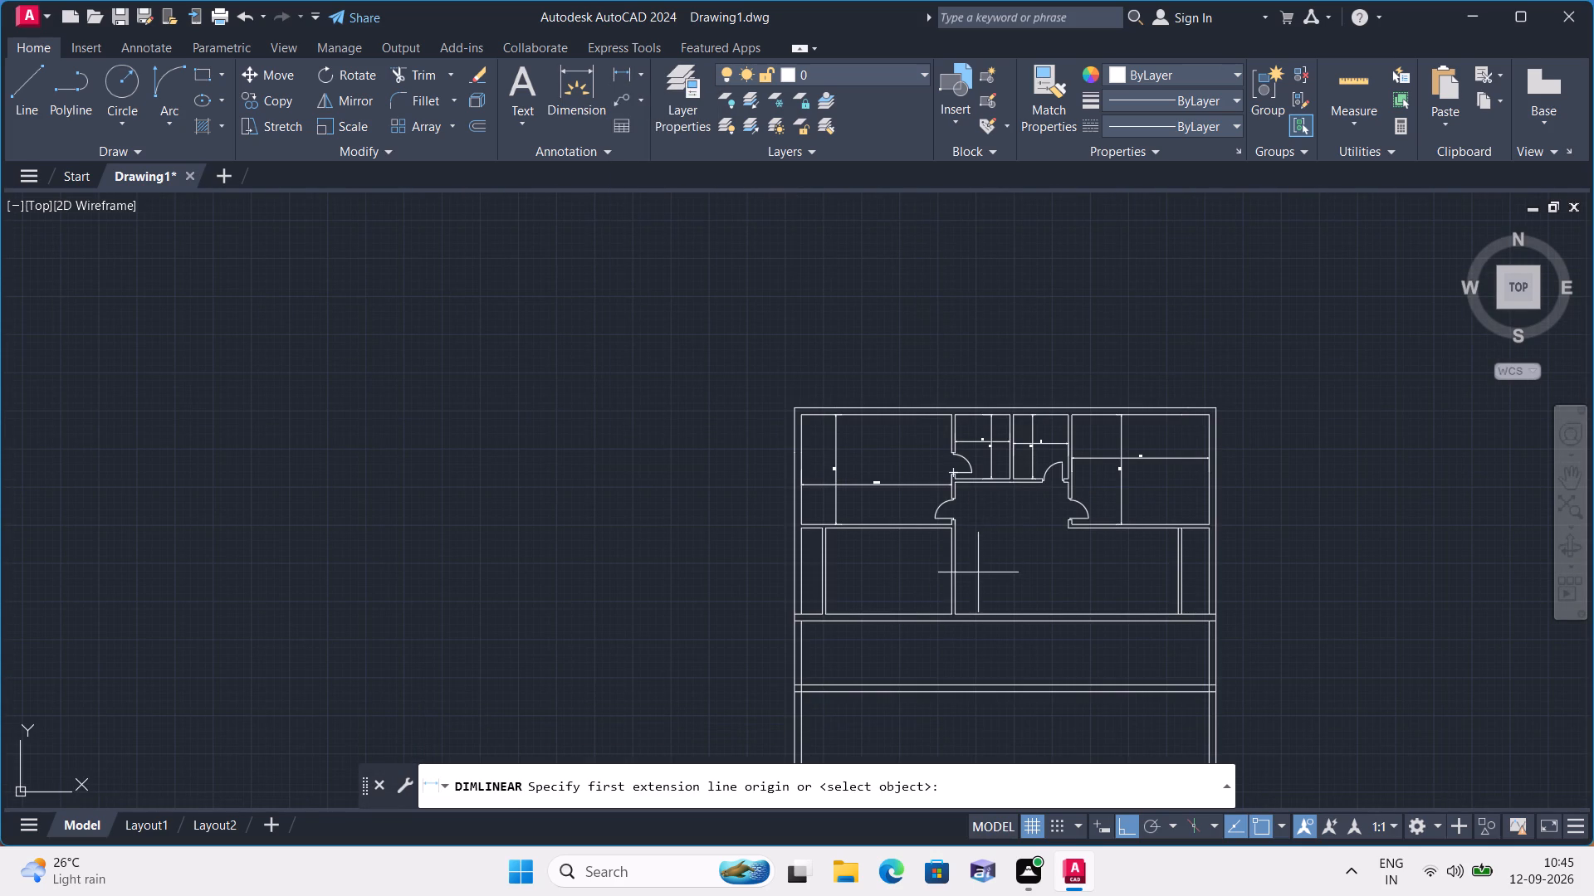
{"action": "scroll", "coordinate": [1191, 567], "scroll_direction": "up", "scroll_amount": 2}
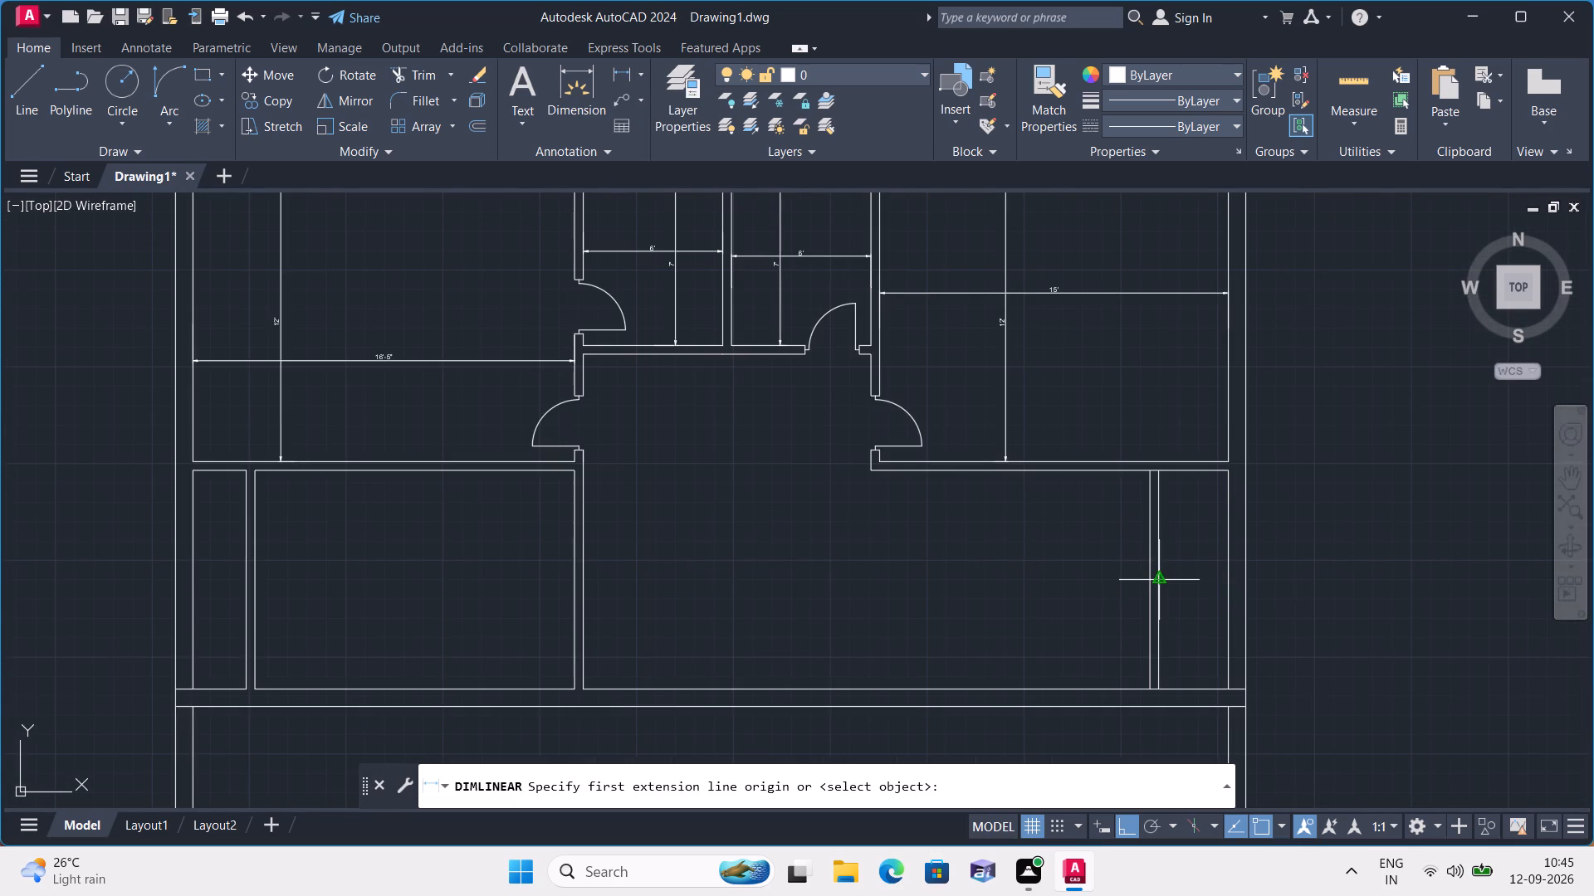
{"action": "left_click", "coordinate": [1160, 582]}
{"action": "left_click", "coordinate": [1230, 578]}
{"action": "left_click", "coordinate": [1200, 543]}
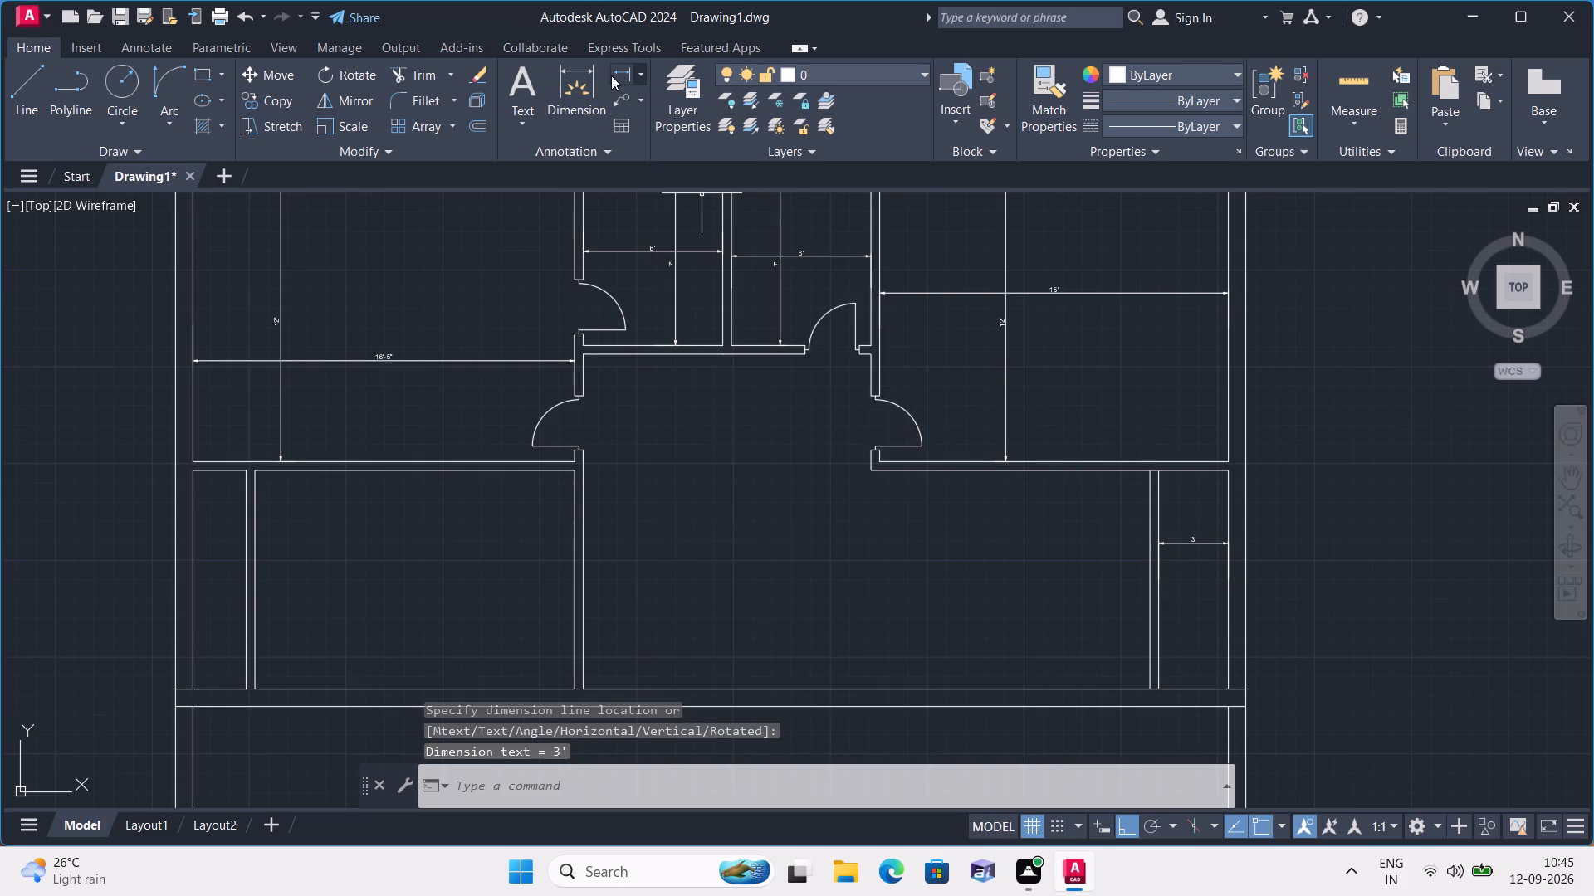
Add a horizontal linear dimension across the central hall, from its left partition to the partition of the narrow right-hand space.
{"action": "left_click", "coordinate": [643, 75]}
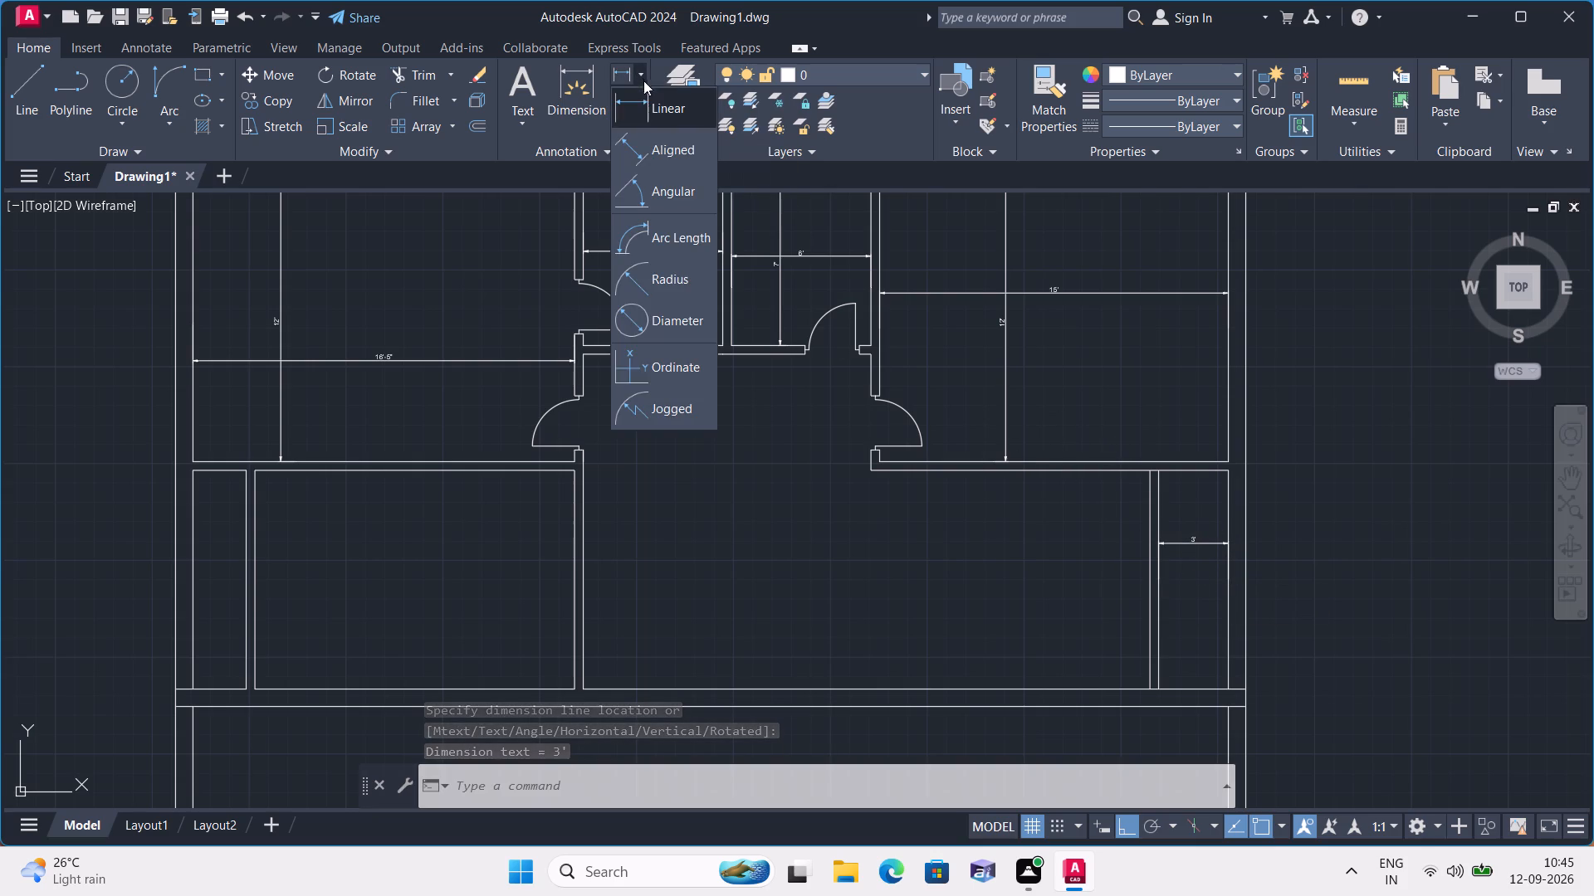
{"action": "left_click", "coordinate": [661, 101]}
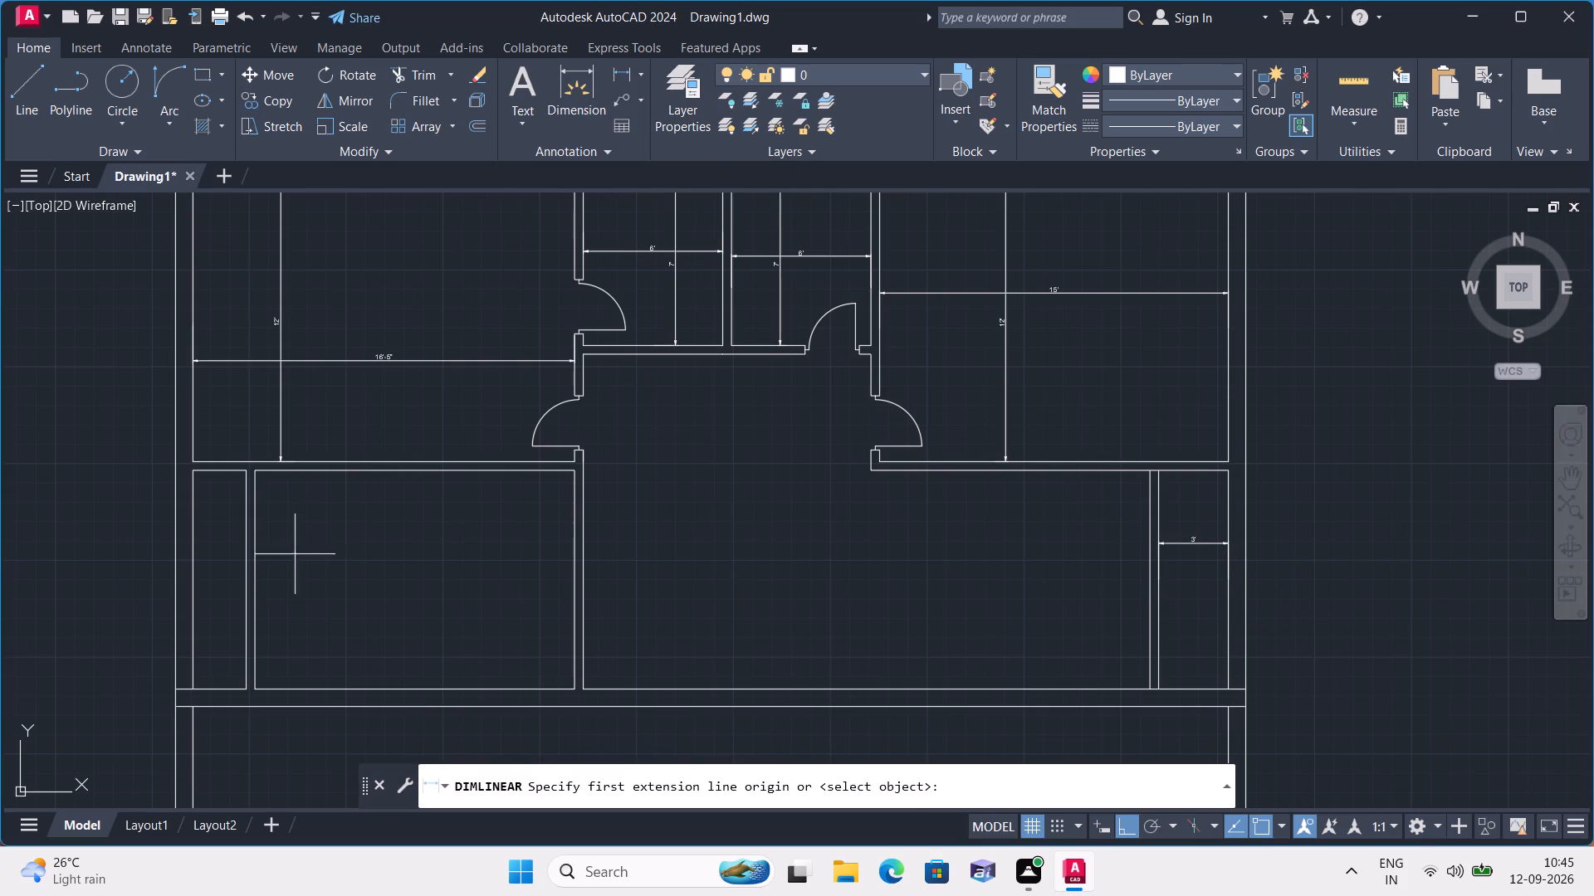
{"action": "left_click", "coordinate": [582, 596]}
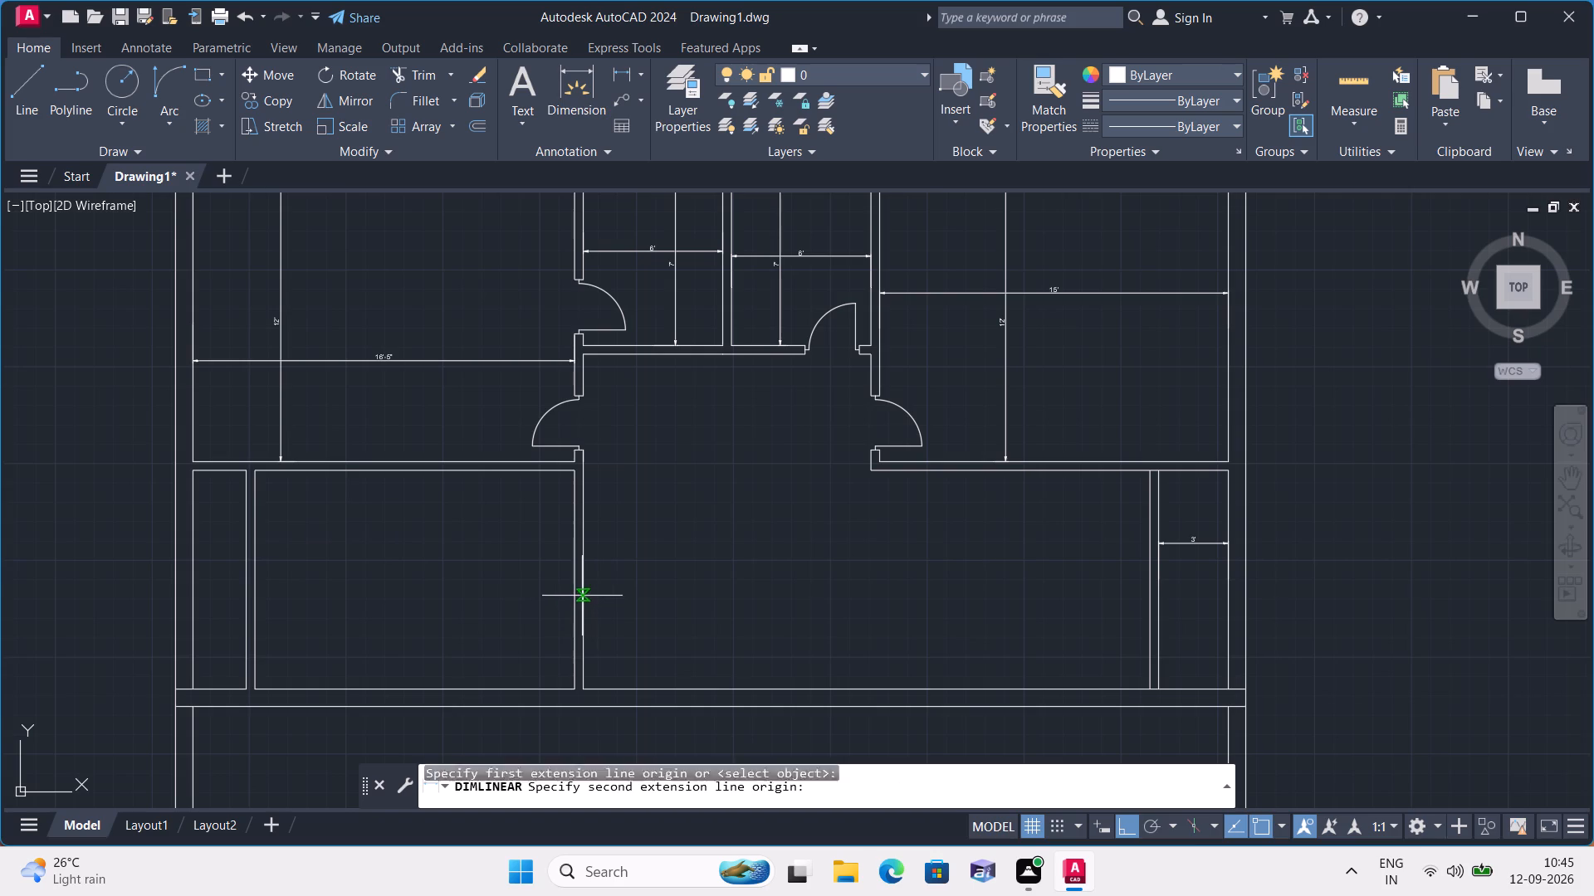
{"action": "left_click", "coordinate": [1149, 598]}
{"action": "scroll", "coordinate": [888, 570], "scroll_direction": "up", "scroll_amount": 1}
{"action": "scroll", "coordinate": [888, 570], "scroll_direction": "down", "scroll_amount": 2}
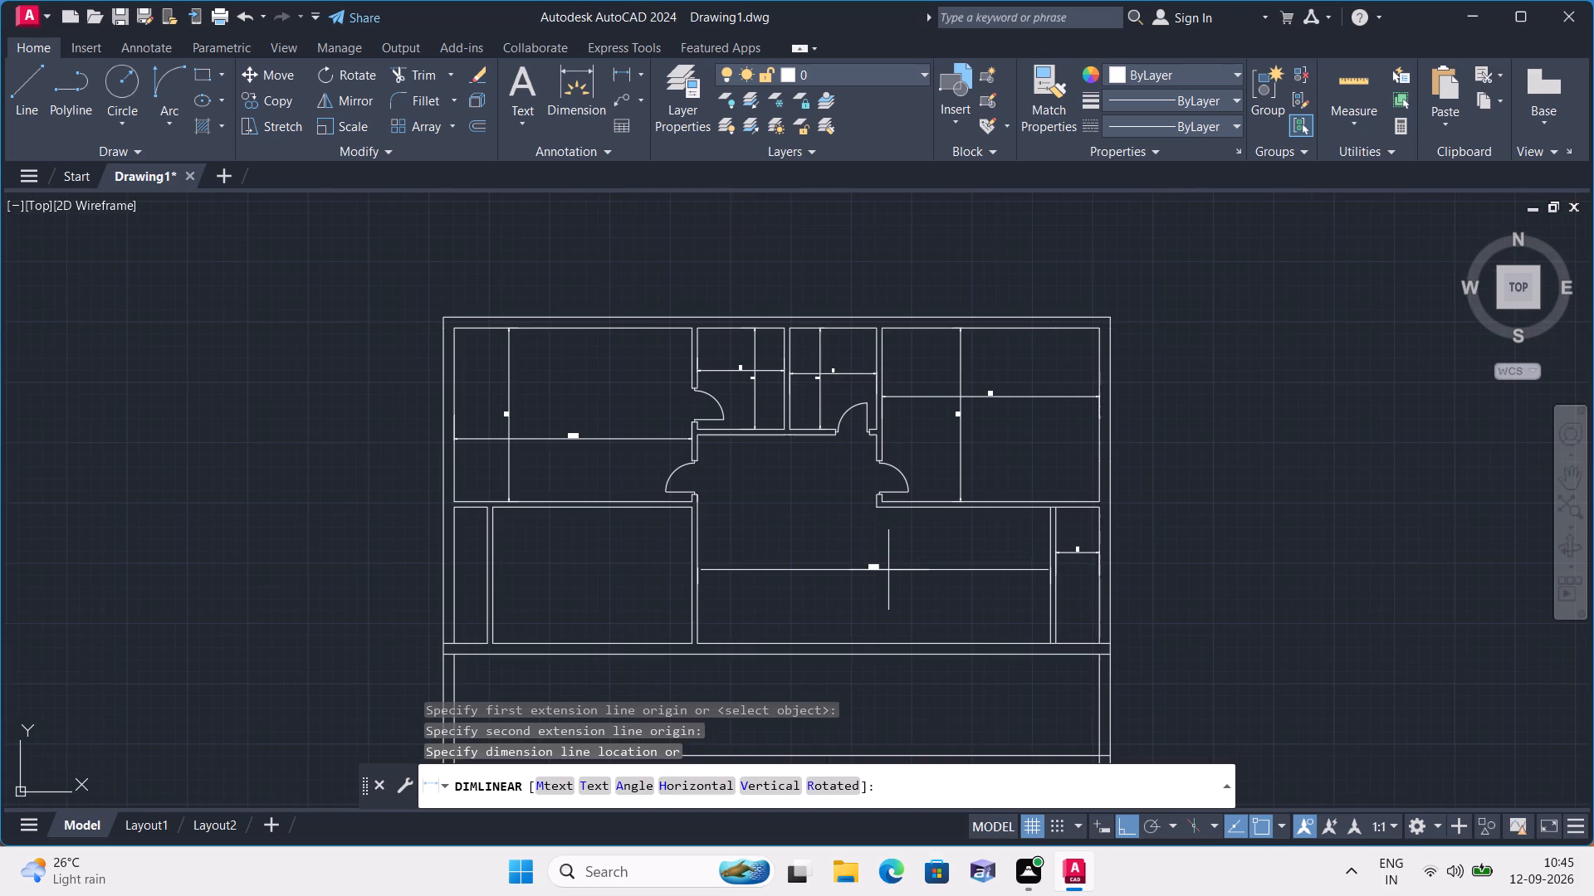
{"action": "left_click", "coordinate": [877, 572]}
Add a horizontal linear dimension across the inner width of the room below the upper-left room, beside the central hall.
{"action": "left_click", "coordinate": [644, 75]}
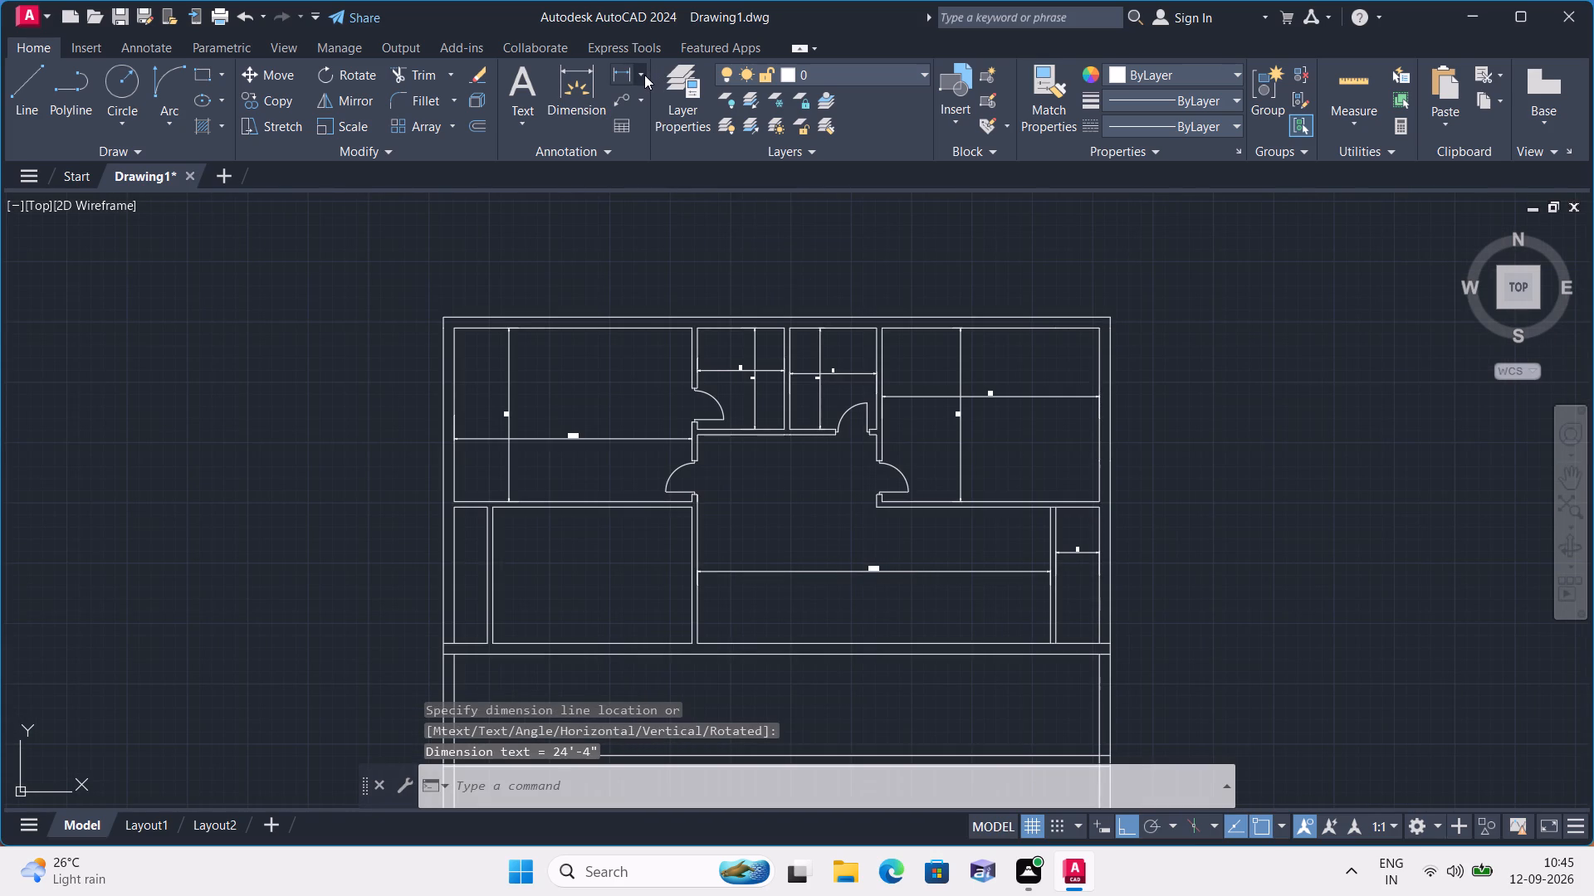
{"action": "left_click", "coordinate": [657, 102]}
{"action": "scroll", "coordinate": [531, 535], "scroll_direction": "up", "scroll_amount": 1}
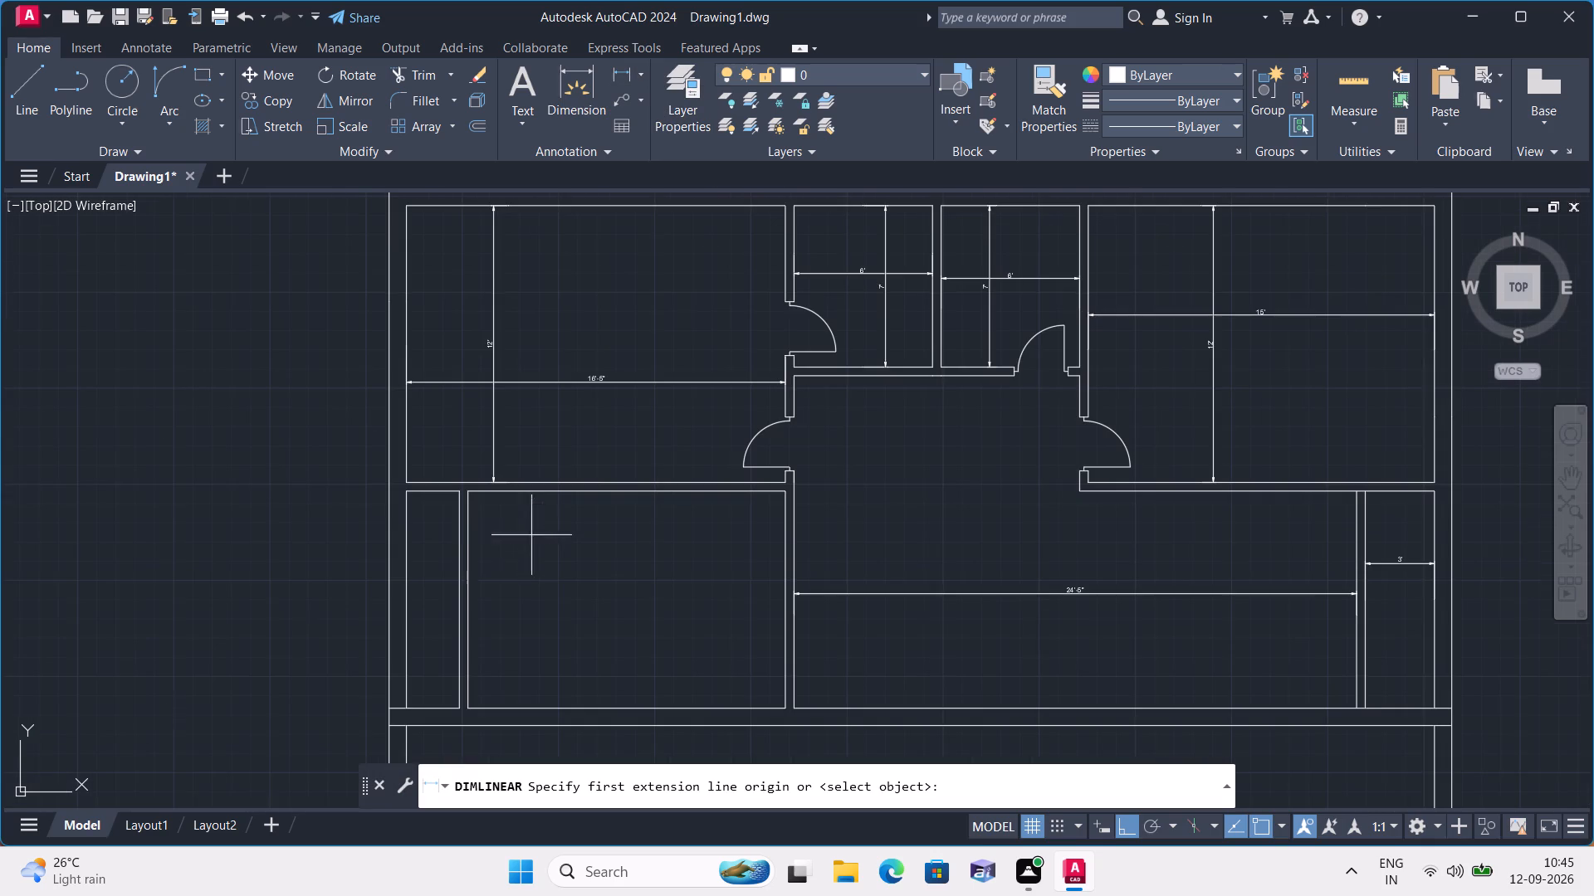
{"action": "left_click", "coordinate": [471, 562]}
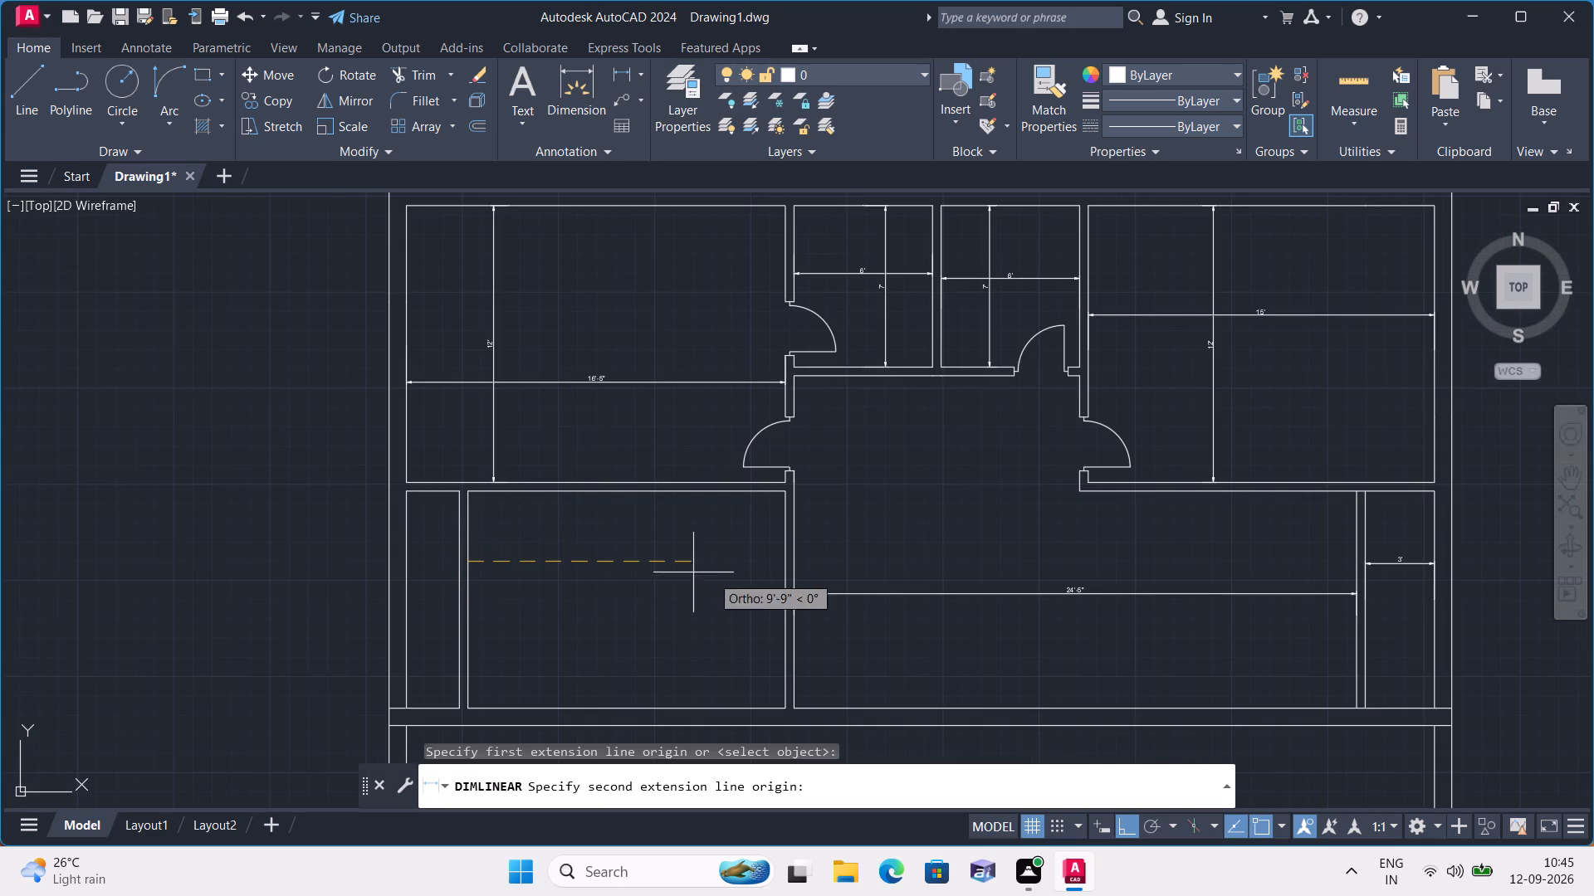
{"action": "left_click", "coordinate": [786, 563]}
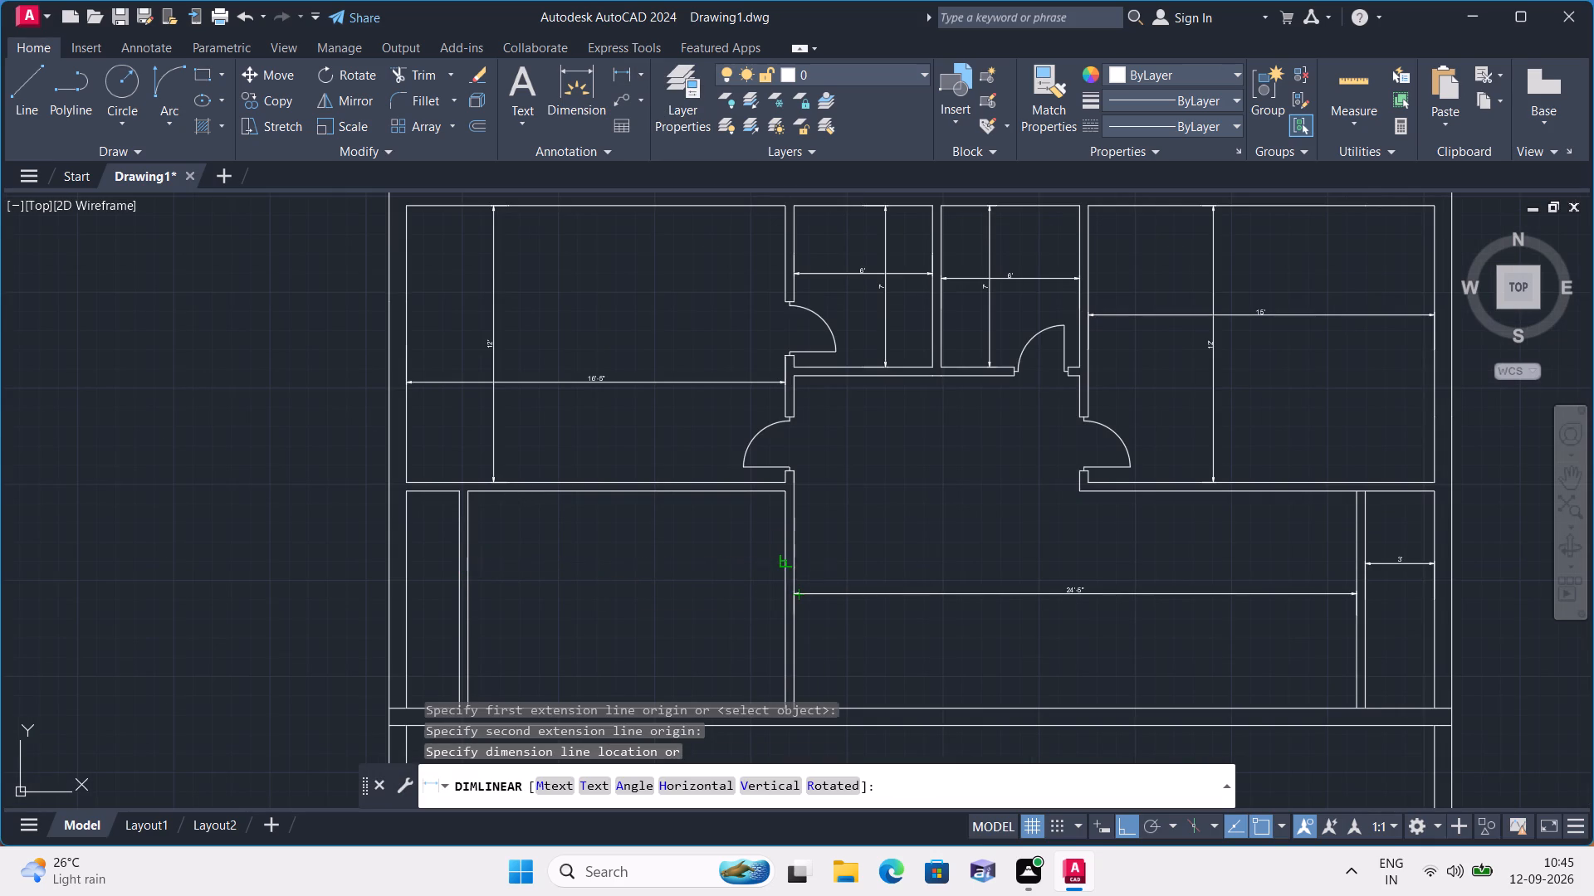
{"action": "scroll", "coordinate": [671, 560], "scroll_direction": "up", "scroll_amount": 2}
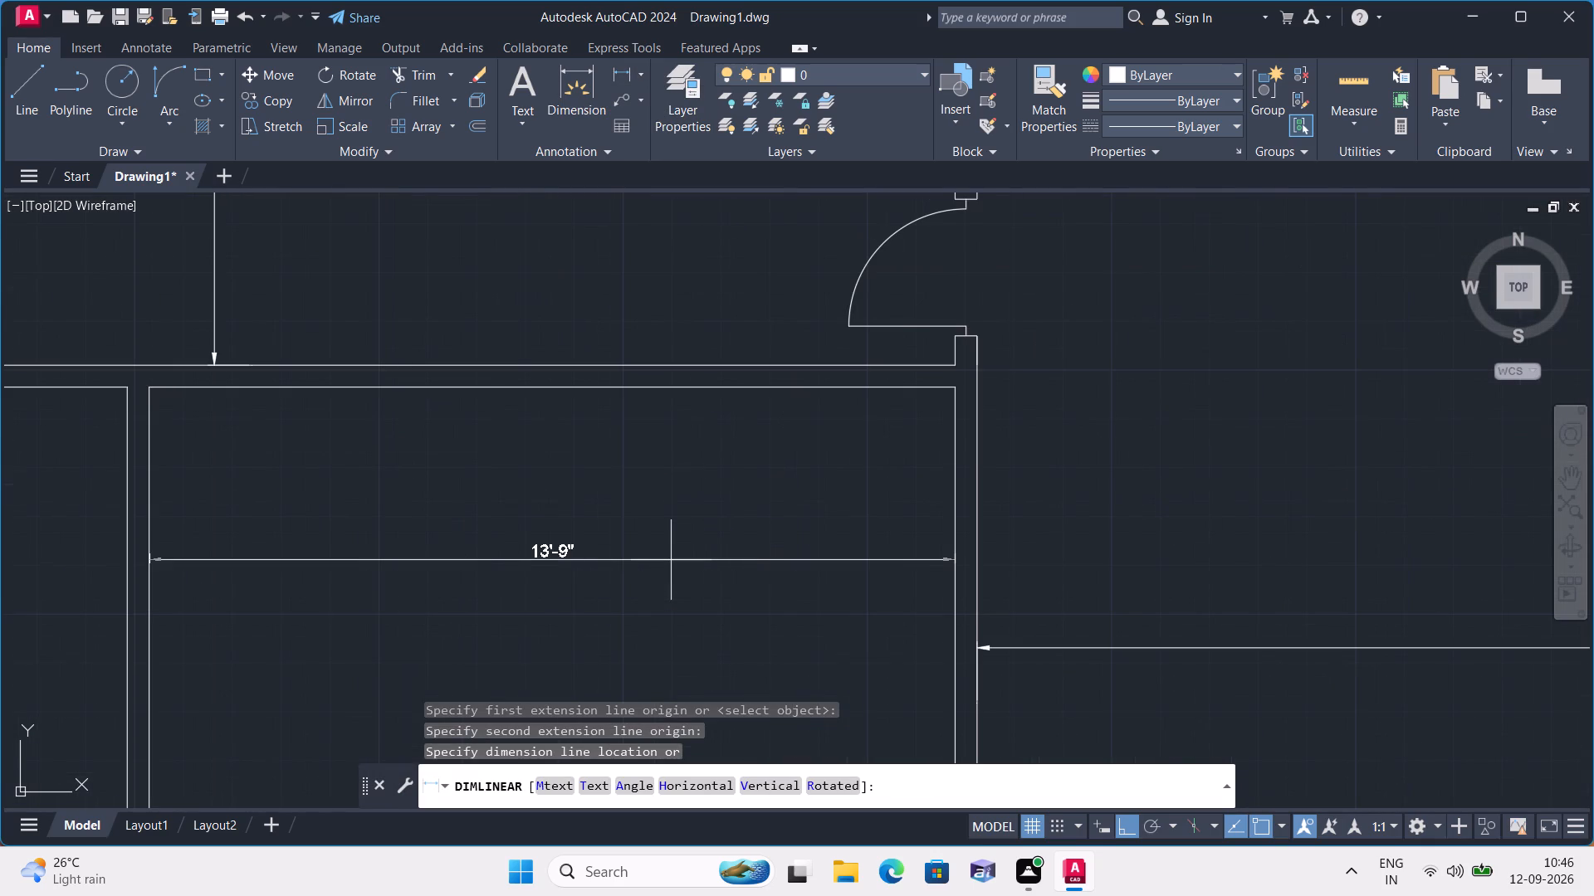
{"action": "left_click", "coordinate": [671, 560]}
Add a horizontal linear dimension for the inner width of the narrow space below the upper-left room, along the left outer wall.
{"action": "scroll", "coordinate": [671, 555], "scroll_direction": "down", "scroll_amount": 2}
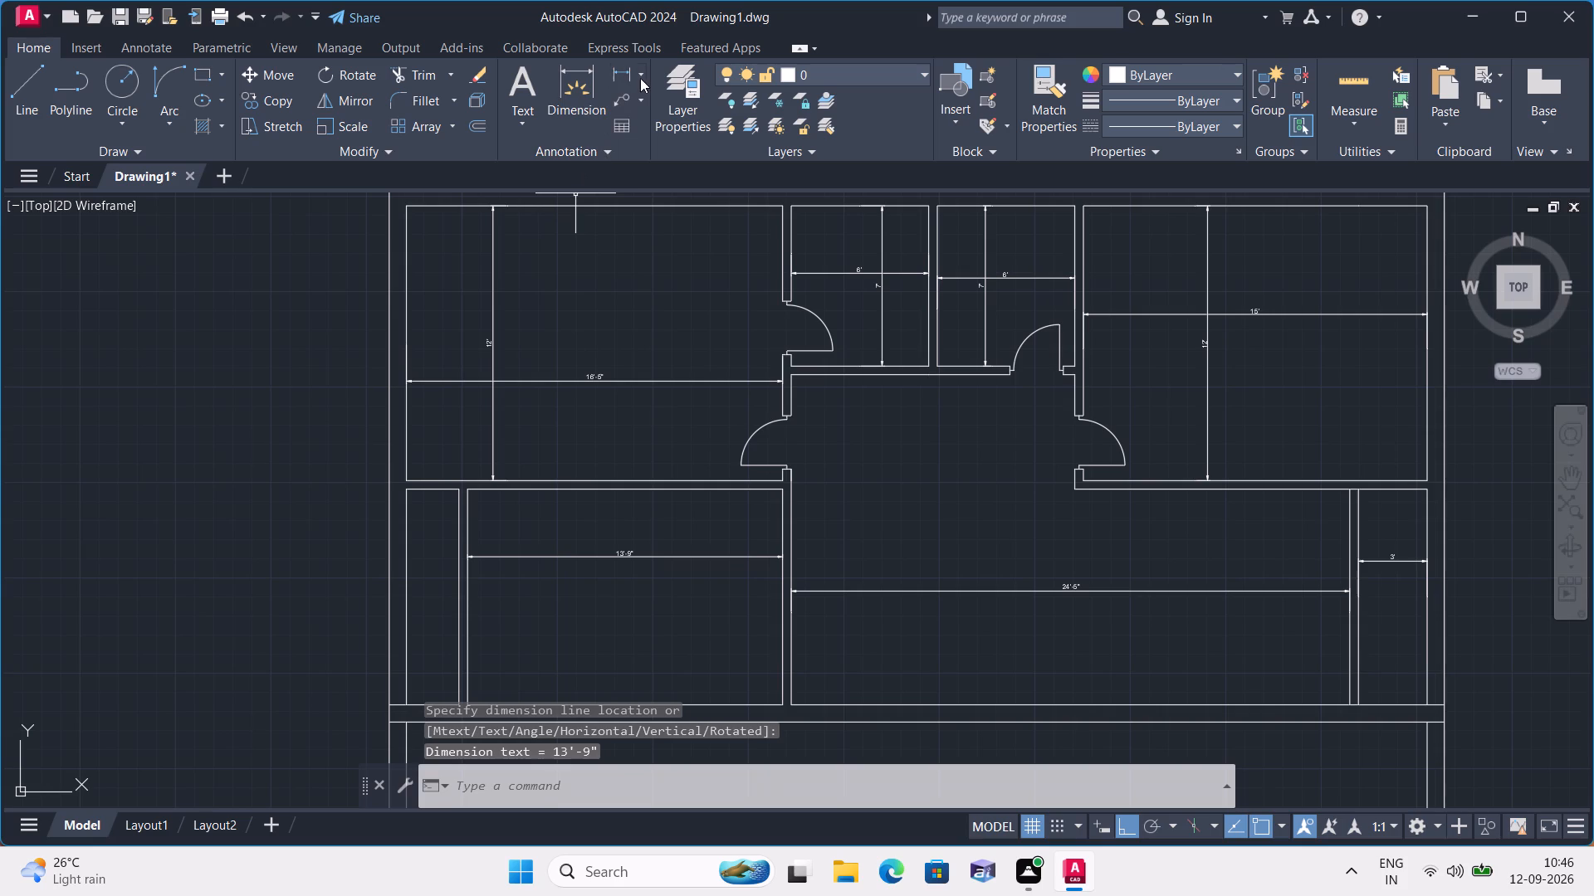
{"action": "left_click", "coordinate": [640, 78]}
{"action": "left_click", "coordinate": [658, 100]}
{"action": "scroll", "coordinate": [389, 619], "scroll_direction": "up", "scroll_amount": 2}
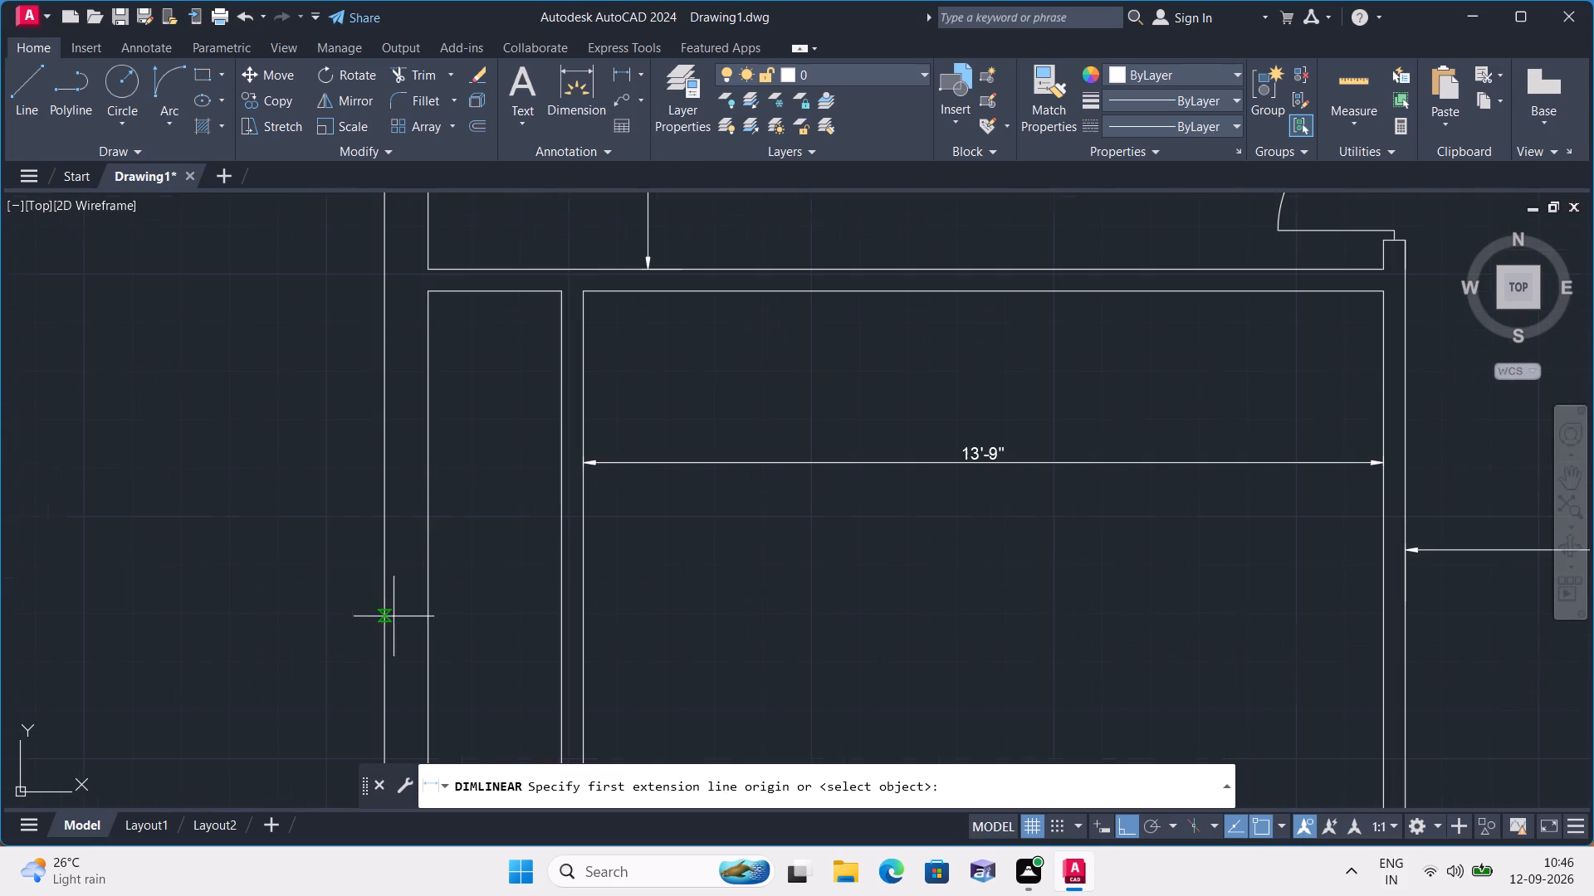
{"action": "left_click", "coordinate": [432, 514]}
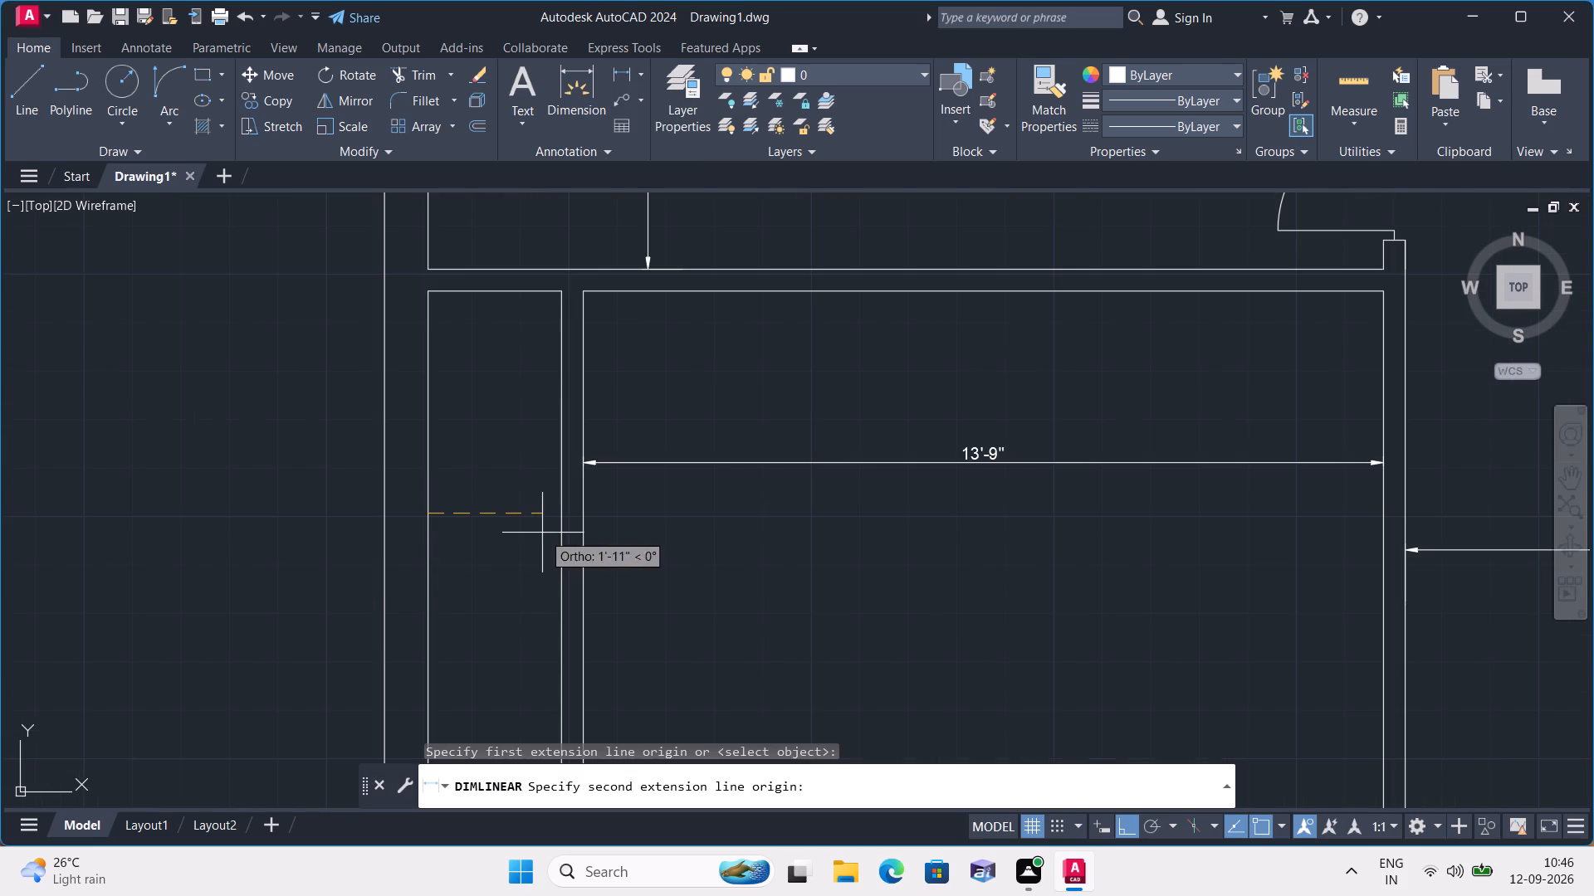
{"action": "left_click", "coordinate": [563, 511]}
{"action": "left_click", "coordinate": [549, 468]}
{"action": "scroll", "coordinate": [549, 468], "scroll_direction": "down", "scroll_amount": 3}
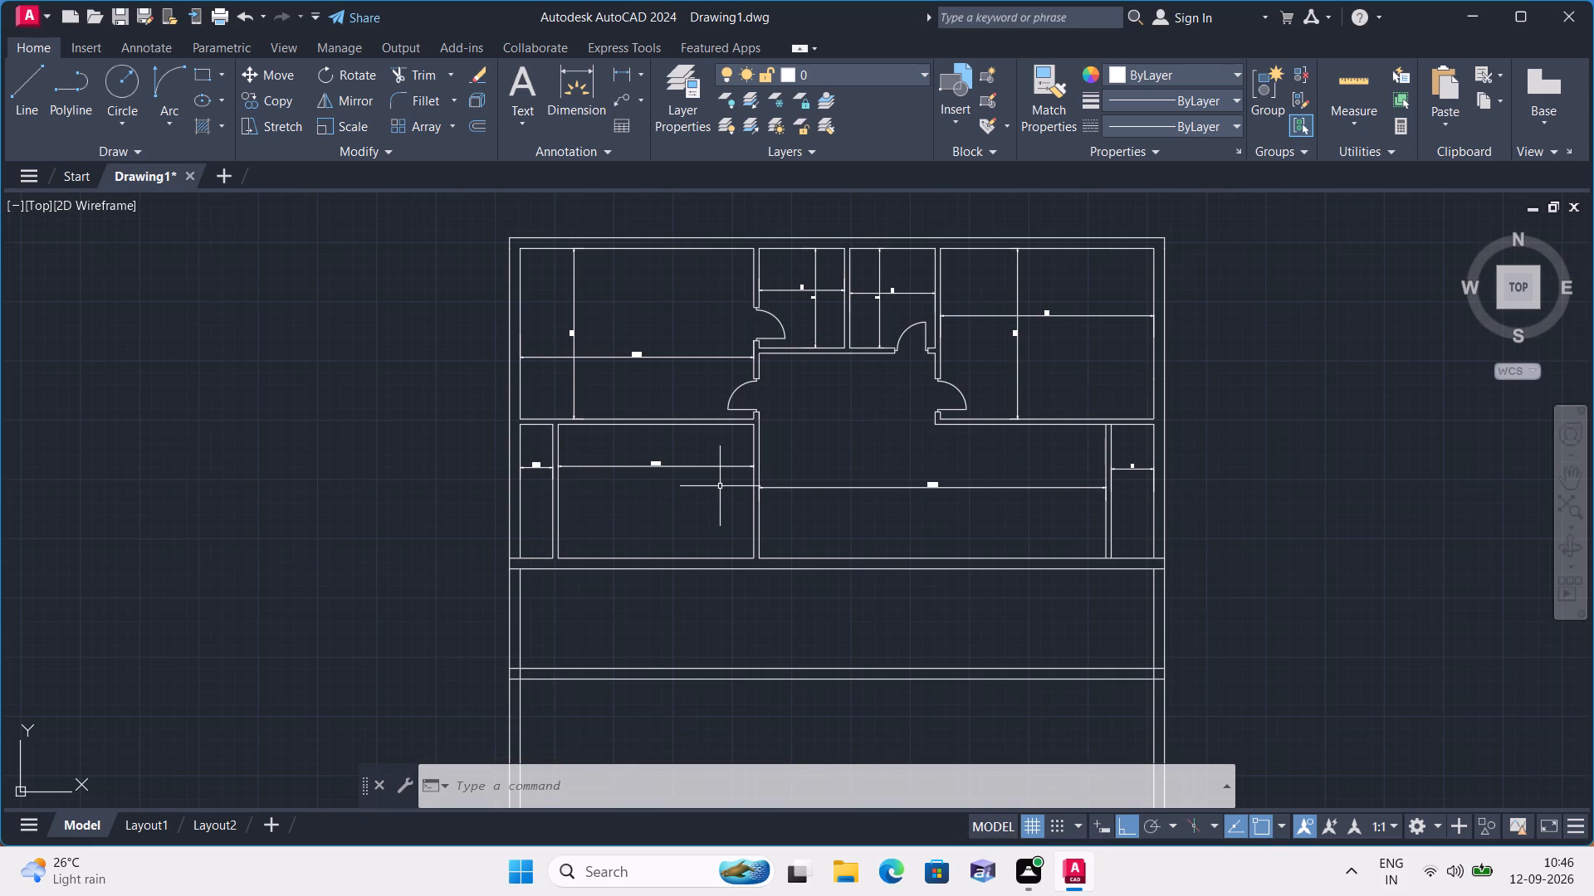
{"action": "scroll", "coordinate": [623, 322], "scroll_direction": "up", "scroll_amount": 1}
Examine the dimensions placed across the rooms of the floor plan.
{"action": "scroll", "coordinate": [623, 322], "scroll_direction": "up", "scroll_amount": 1}
{"action": "scroll", "coordinate": [506, 350], "scroll_direction": "up", "scroll_amount": 1}
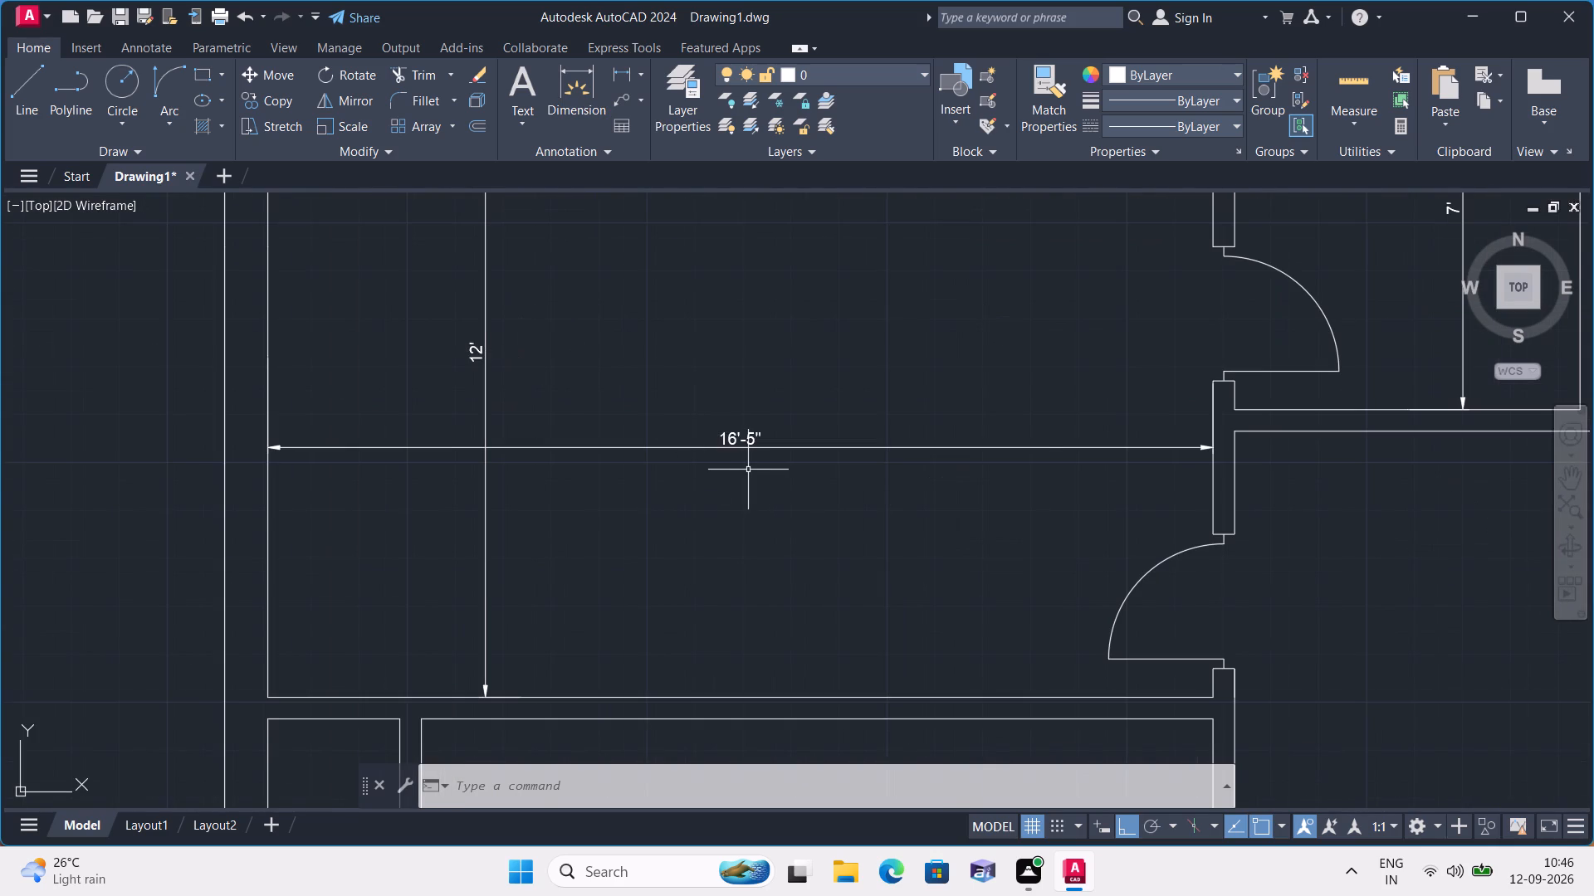
{"action": "scroll", "coordinate": [748, 470], "scroll_direction": "down", "scroll_amount": 1}
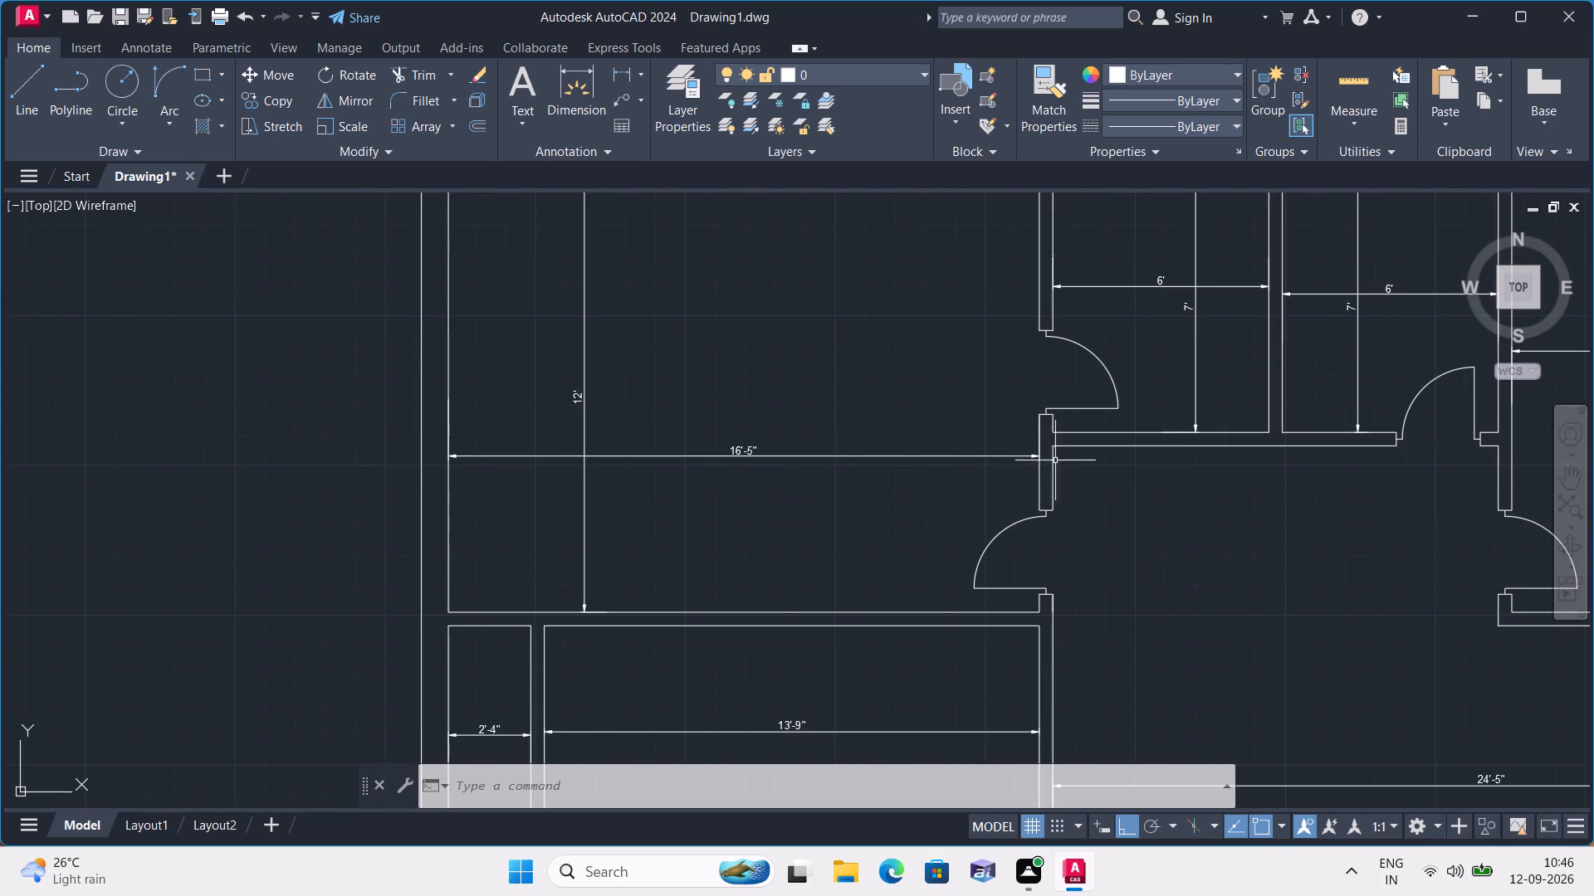
{"action": "scroll", "coordinate": [1174, 460], "scroll_direction": "down", "scroll_amount": 1}
{"action": "scroll", "coordinate": [1311, 516], "scroll_direction": "down", "scroll_amount": 1}
{"action": "middle_click_drag", "start_coordinate": [1240, 522], "coordinate": [1180, 517]}
{"action": "scroll", "coordinate": [1367, 484], "scroll_direction": "up", "scroll_amount": 2}
{"action": "scroll", "coordinate": [1367, 484], "scroll_direction": "down", "scroll_amount": 1}
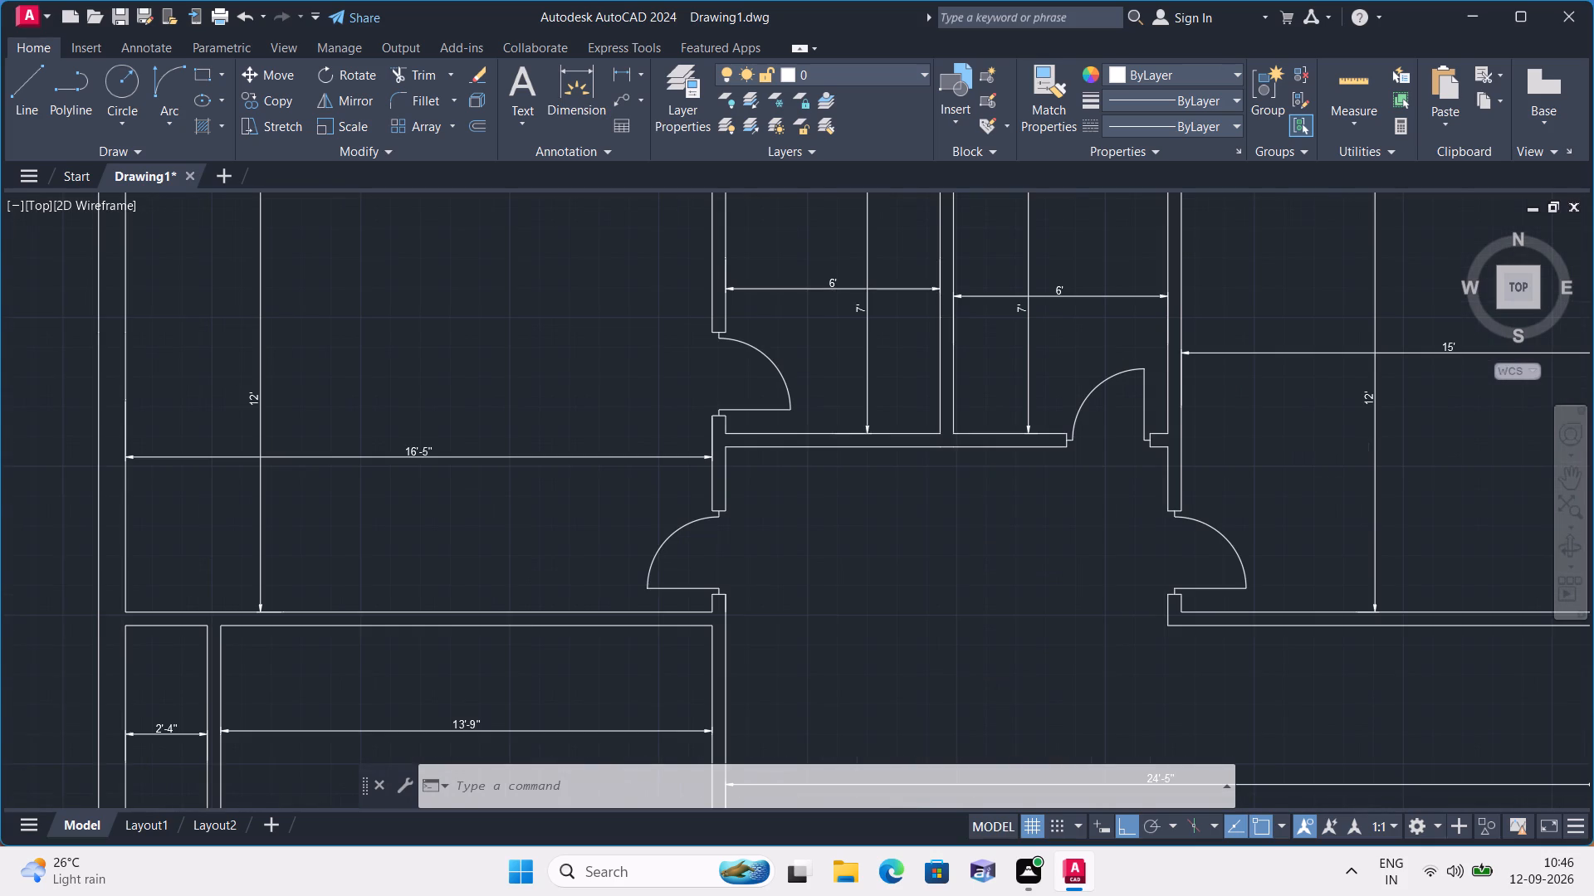
{"action": "scroll", "coordinate": [1367, 484], "scroll_direction": "down", "scroll_amount": 2}
{"action": "scroll", "coordinate": [1118, 547], "scroll_direction": "up", "scroll_amount": 3}
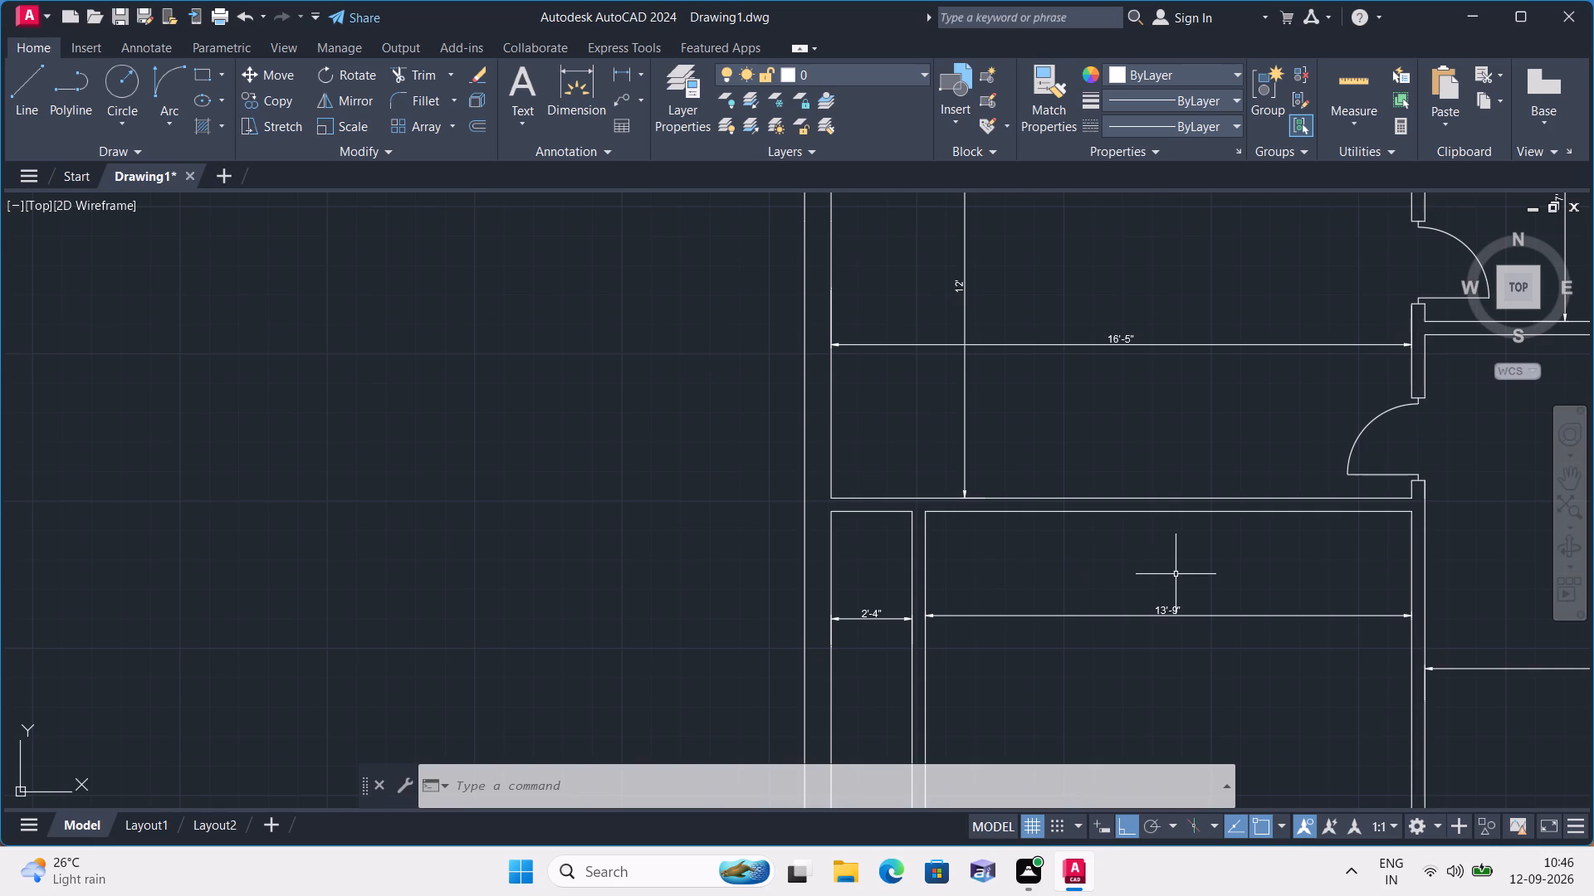
{"action": "scroll", "coordinate": [1176, 574], "scroll_direction": "down", "scroll_amount": 6}
{"action": "scroll", "coordinate": [1242, 578], "scroll_direction": "up", "scroll_amount": 6}
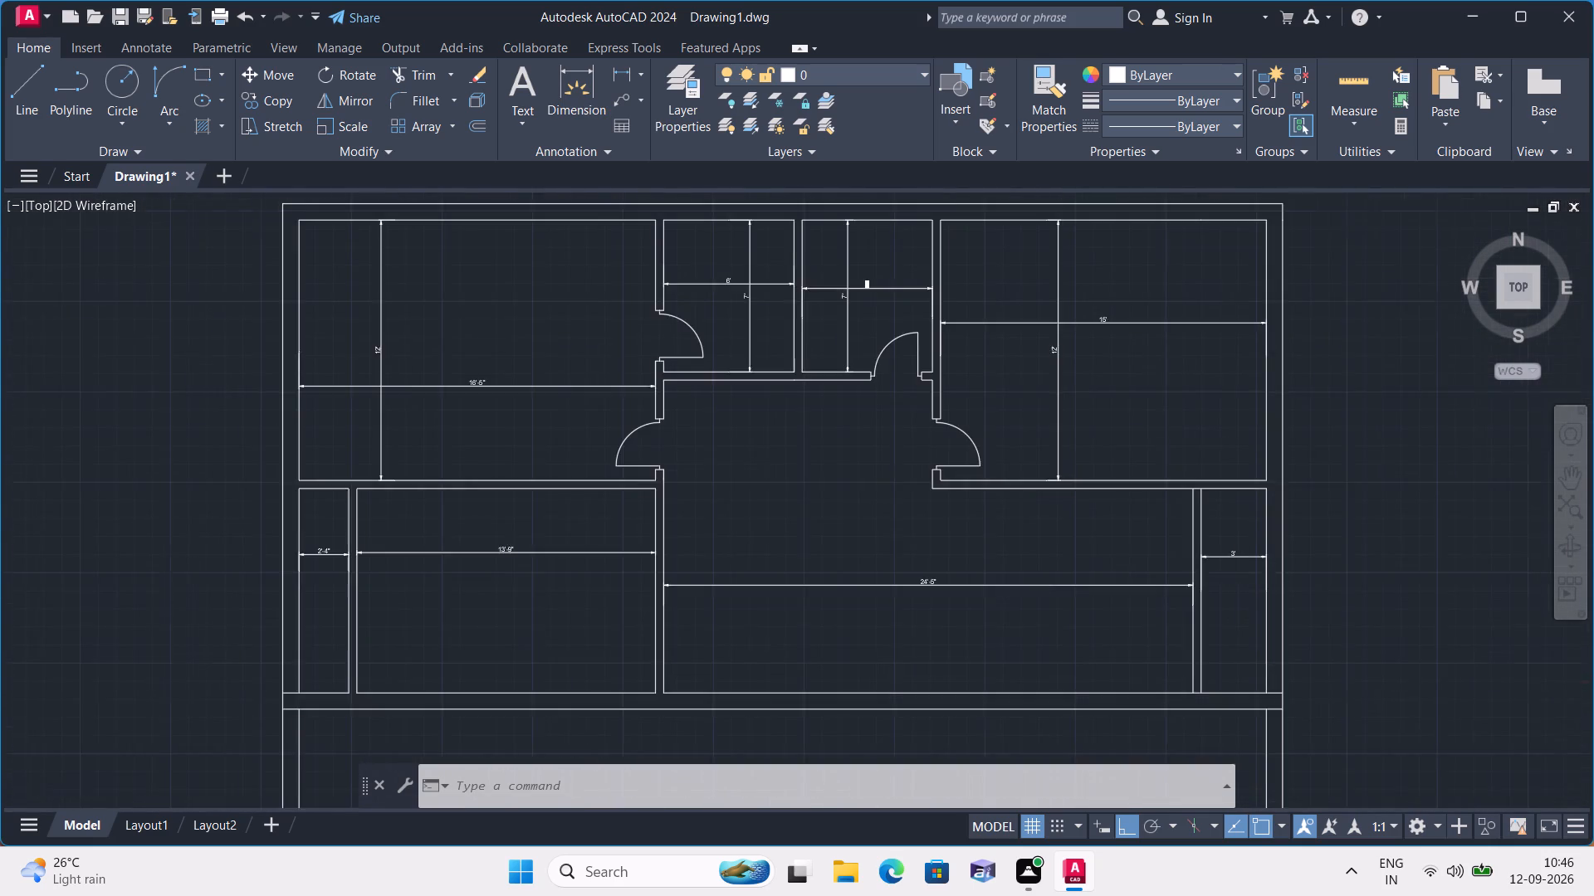
{"action": "scroll", "coordinate": [1245, 585], "scroll_direction": "up", "scroll_amount": 1}
{"action": "scroll", "coordinate": [1240, 565], "scroll_direction": "down", "scroll_amount": 1}
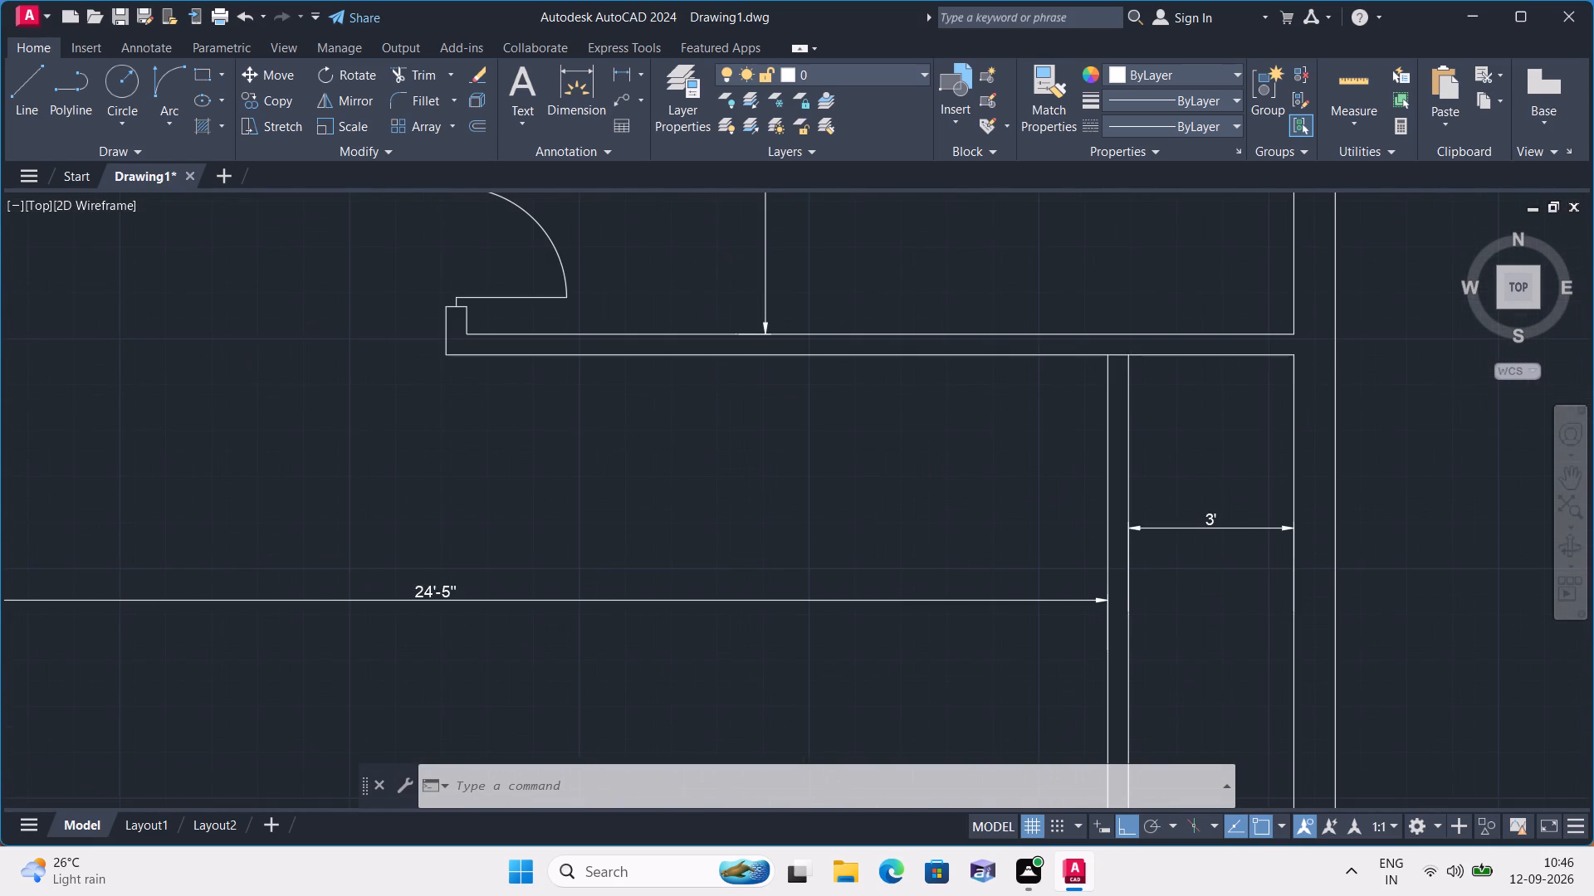
{"action": "scroll", "coordinate": [1240, 565], "scroll_direction": "down", "scroll_amount": 1}
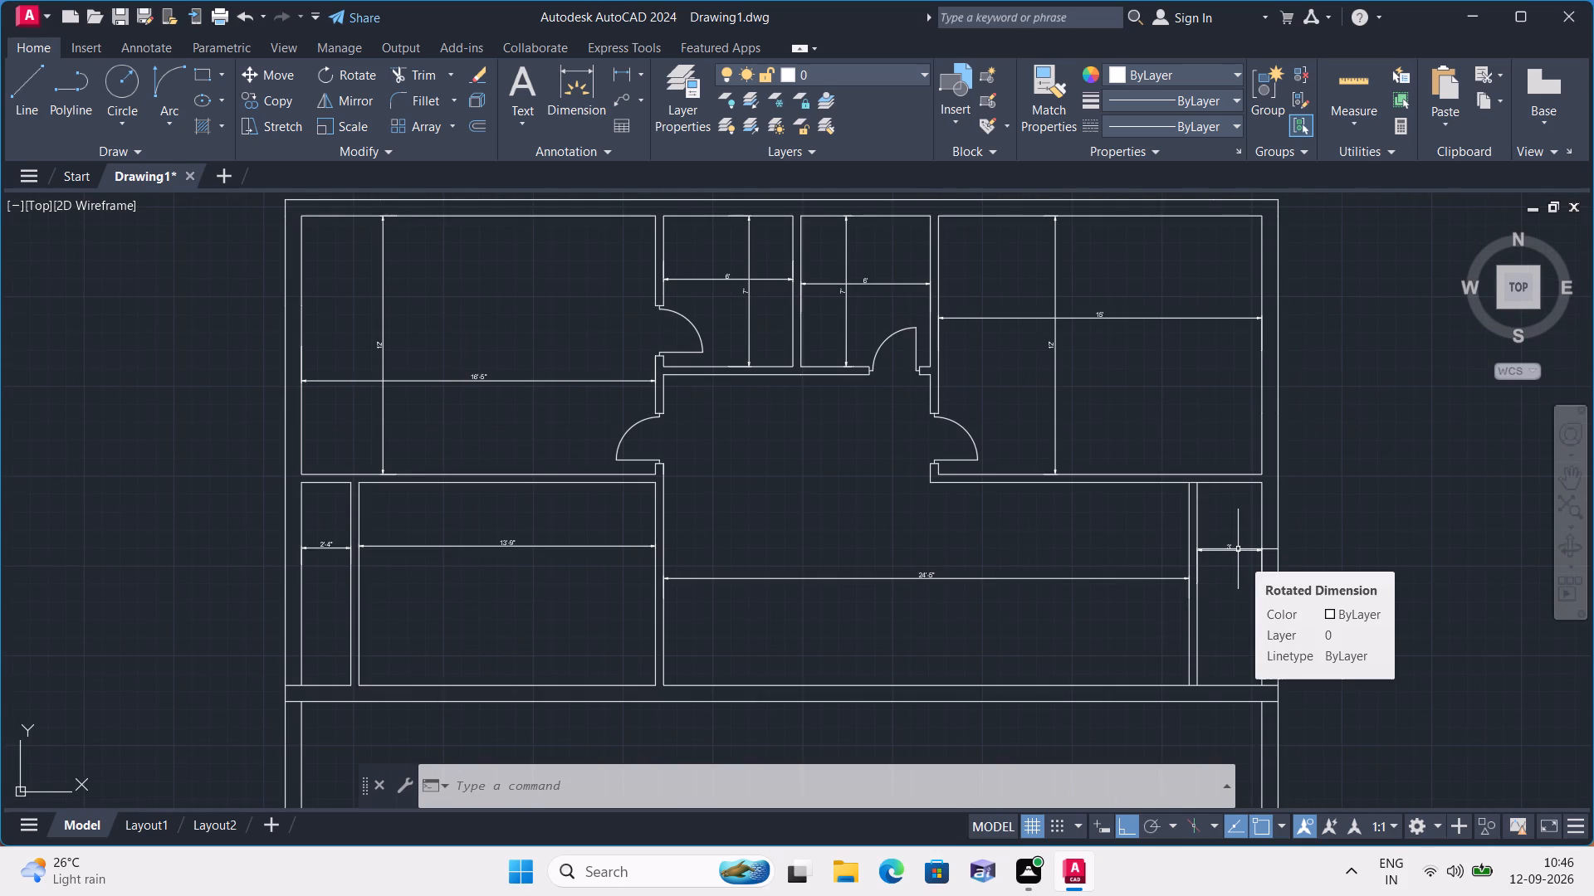
Delete all the horizontal and vertical dimensions from the rooms, the central hall and the narrow side spaces.
{"action": "left_click", "coordinate": [1238, 549]}
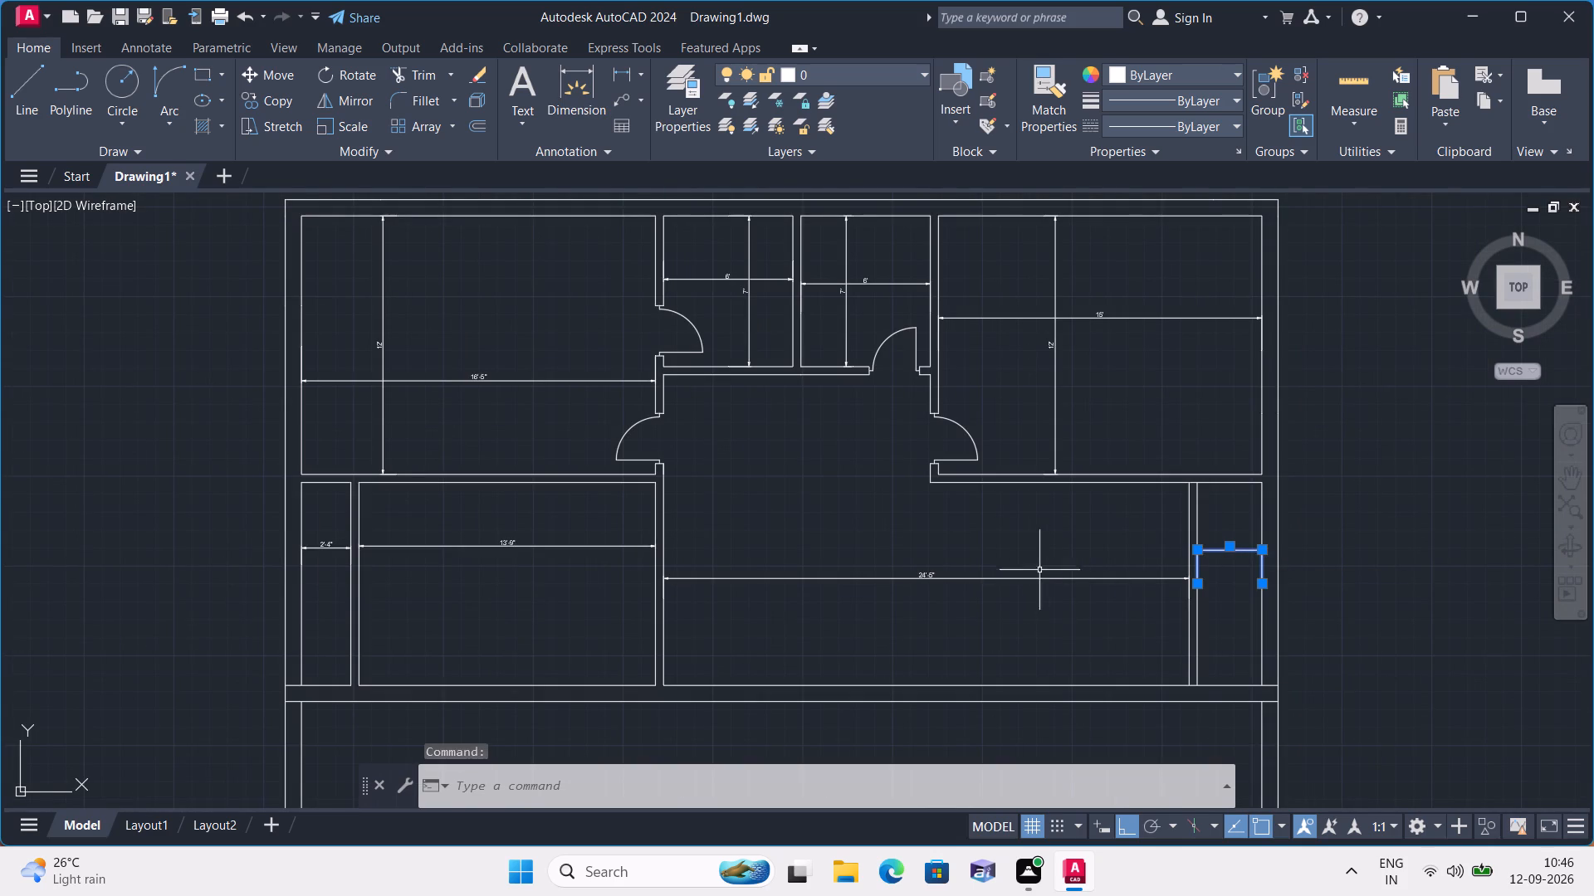
{"action": "left_click", "coordinate": [1029, 577]}
{"action": "left_click", "coordinate": [558, 547]}
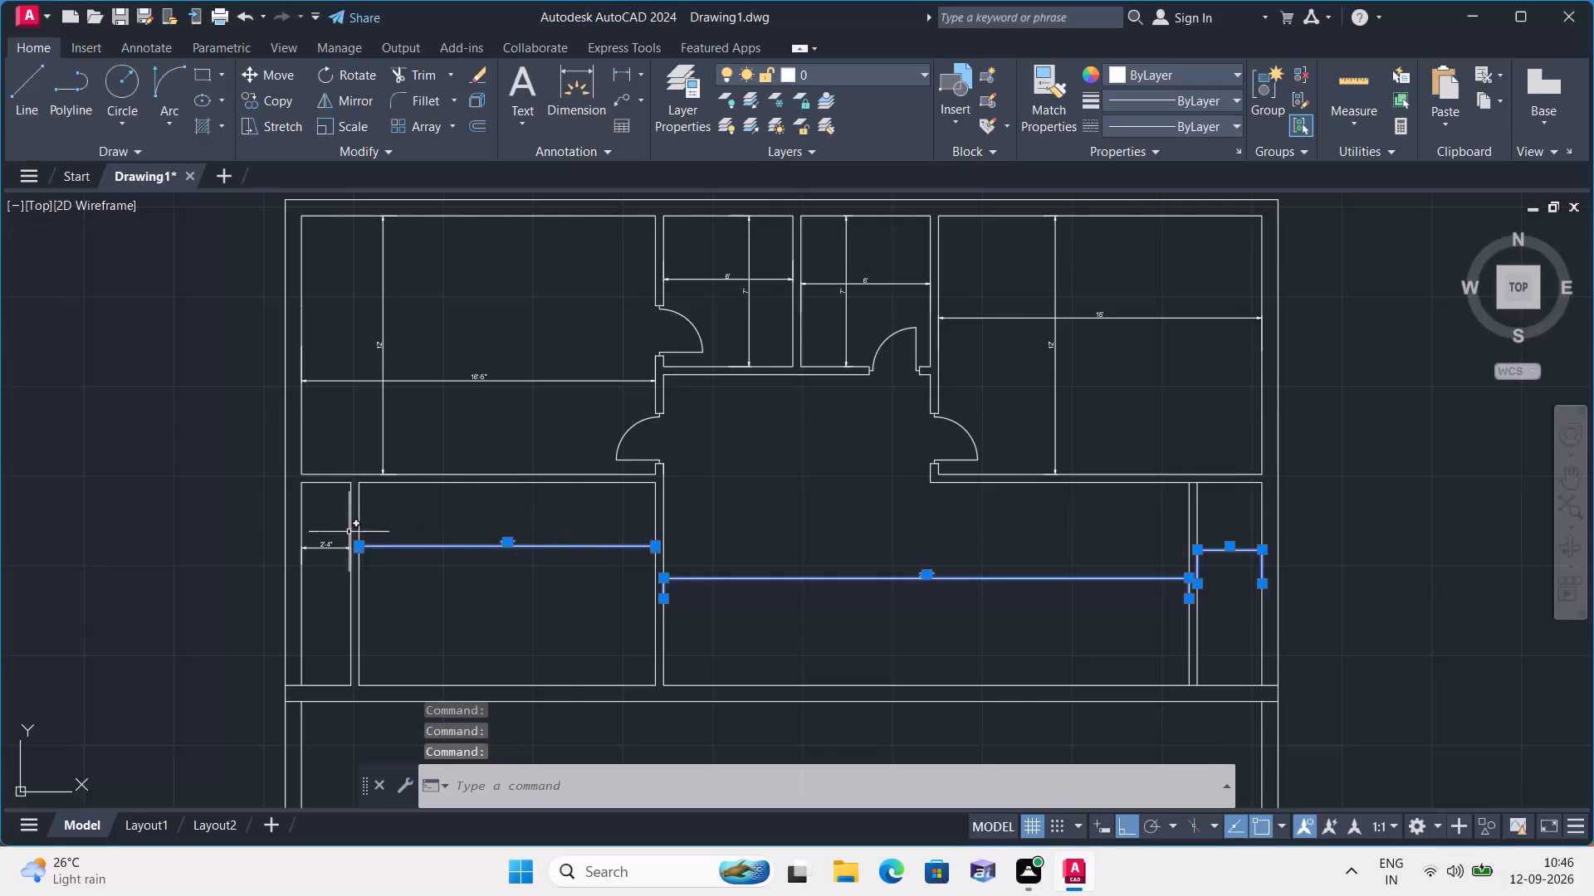
{"action": "left_click", "coordinate": [328, 546]}
{"action": "left_click", "coordinate": [379, 341]}
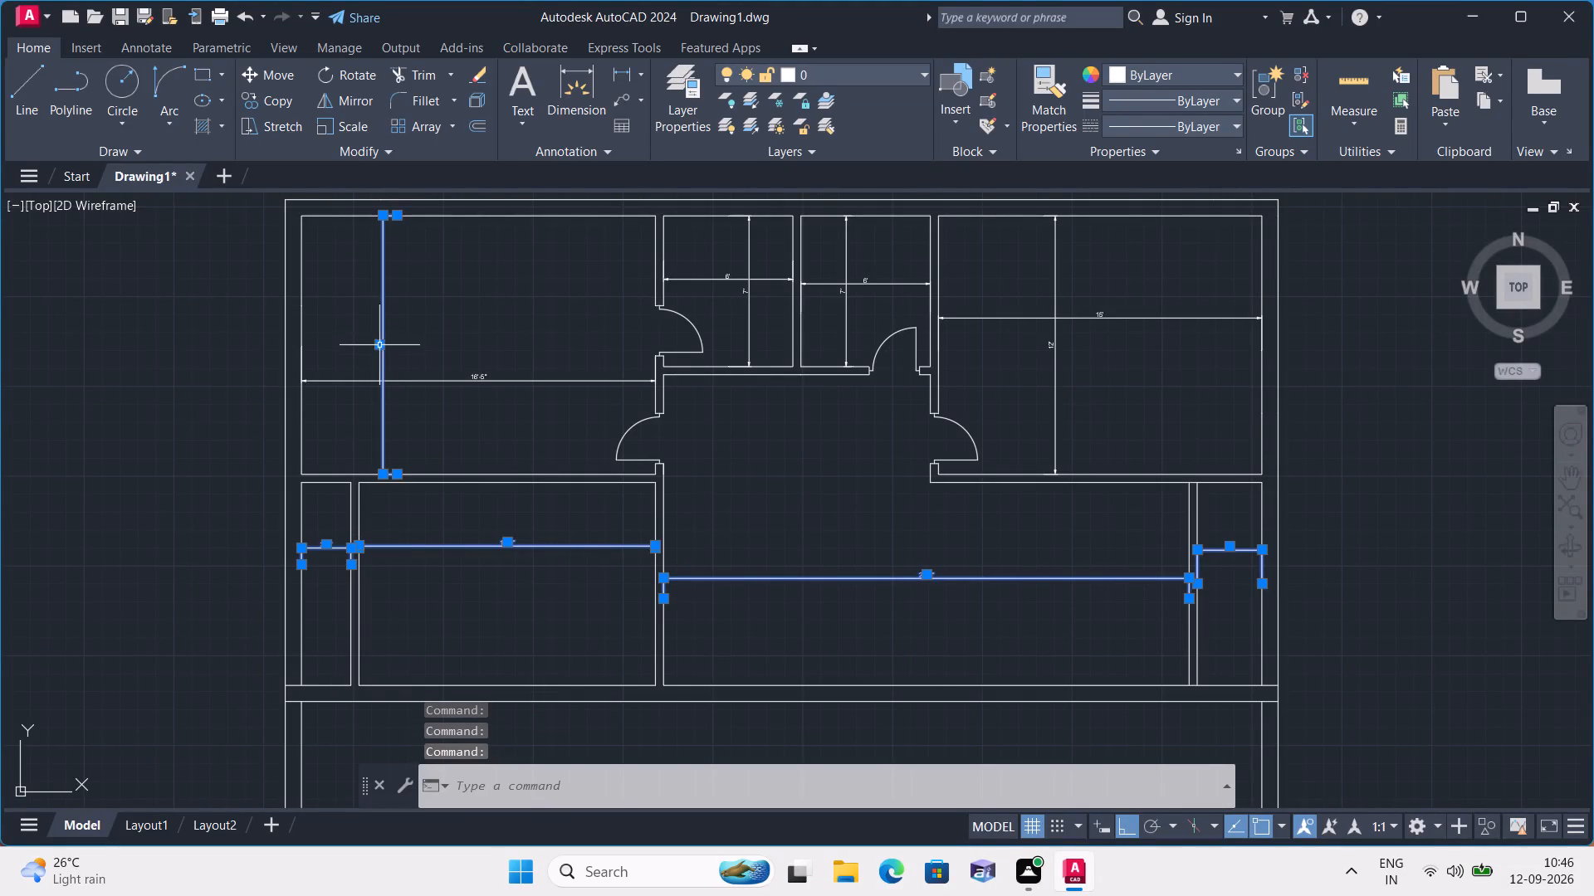
{"action": "left_click", "coordinate": [436, 382]}
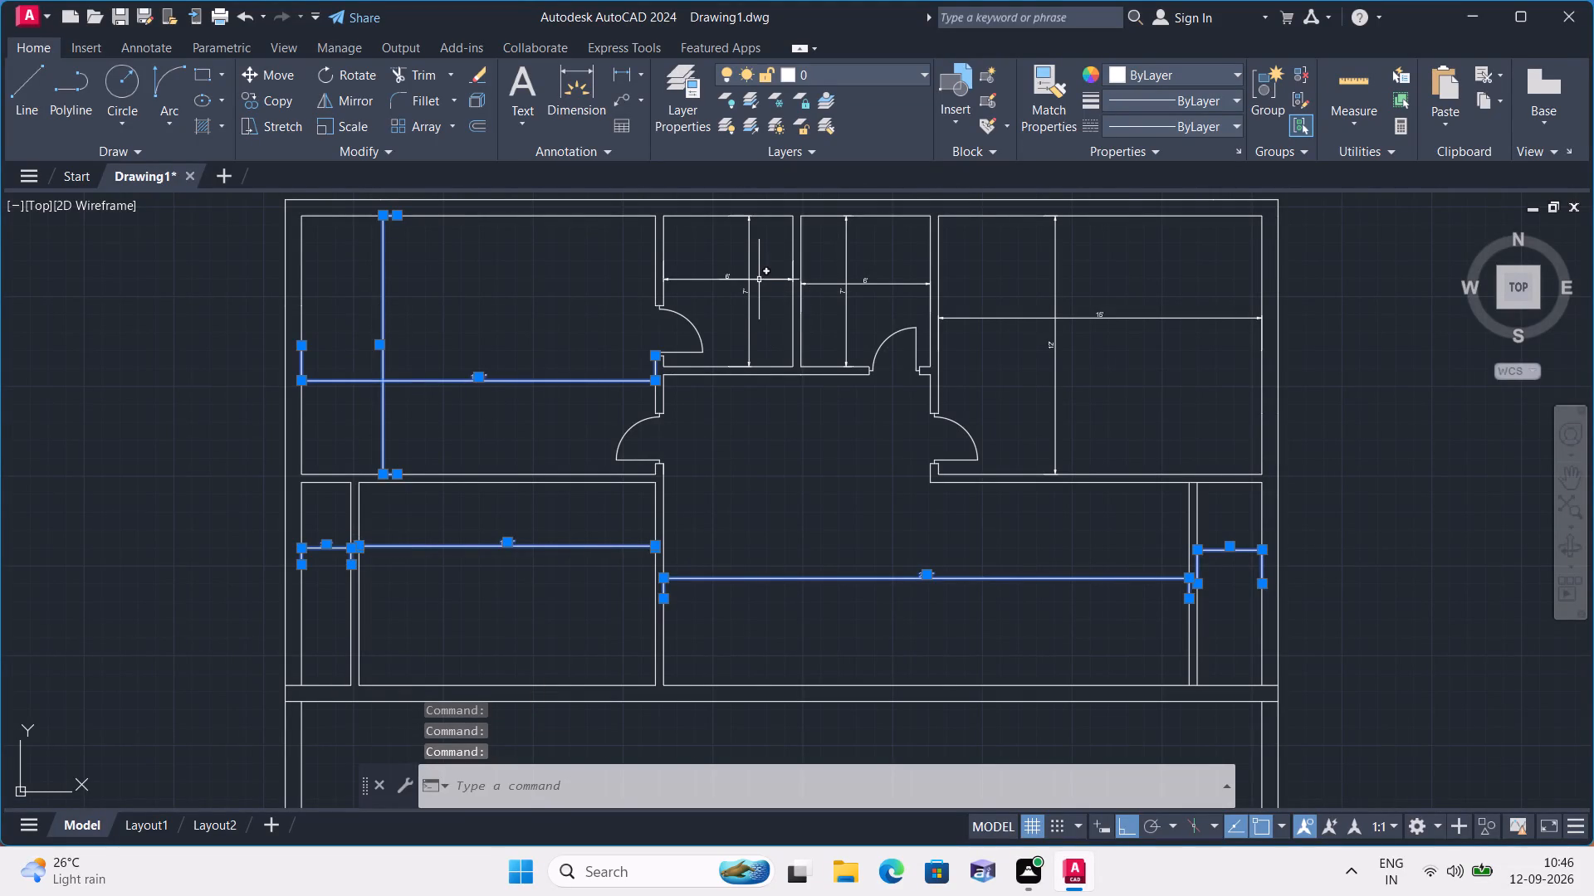
{"action": "left_click", "coordinate": [755, 274]}
{"action": "left_click", "coordinate": [736, 315]}
{"action": "left_click_drag", "start_coordinate": [884, 256], "coordinate": [872, 283]}
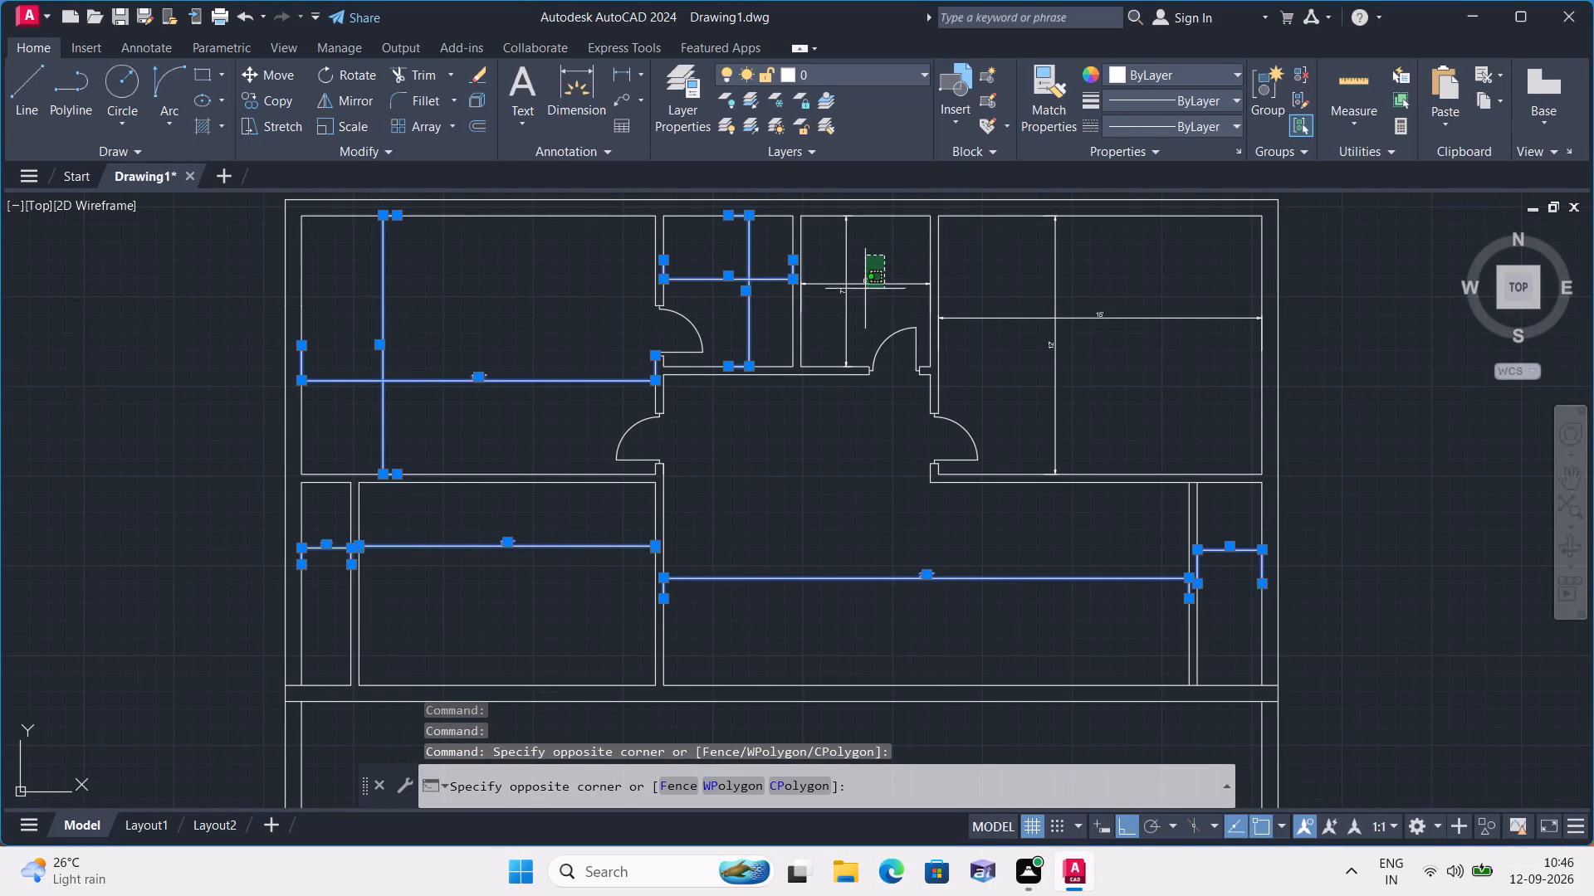
{"action": "left_click", "coordinate": [835, 314]}
{"action": "left_click", "coordinate": [1068, 291]}
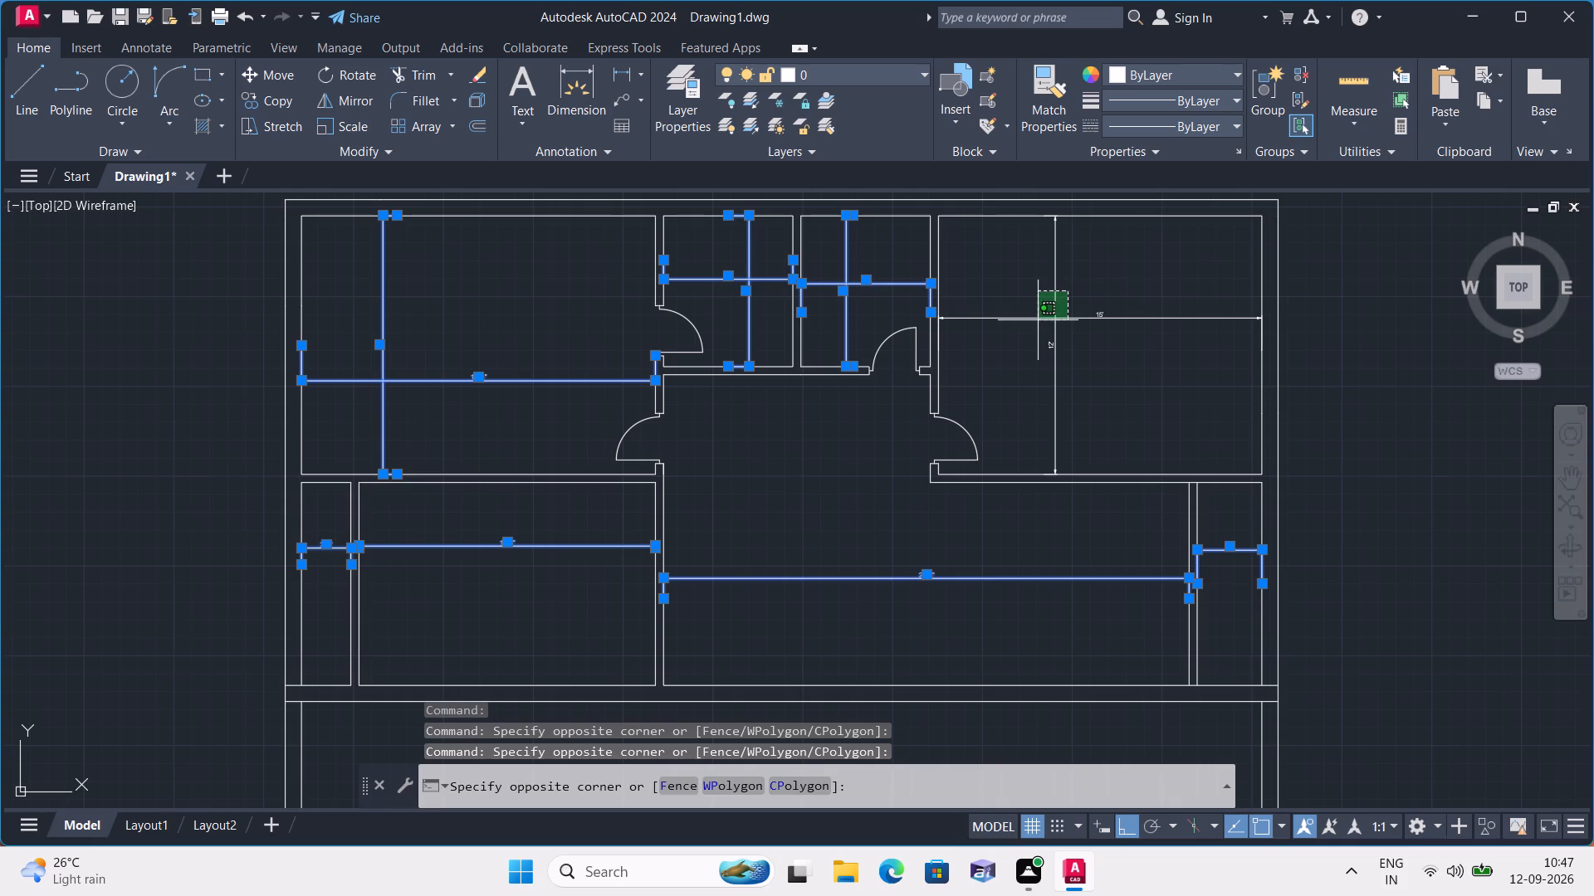
{"action": "left_click", "coordinate": [1038, 320]}
{"action": "key", "text": "Delete"}
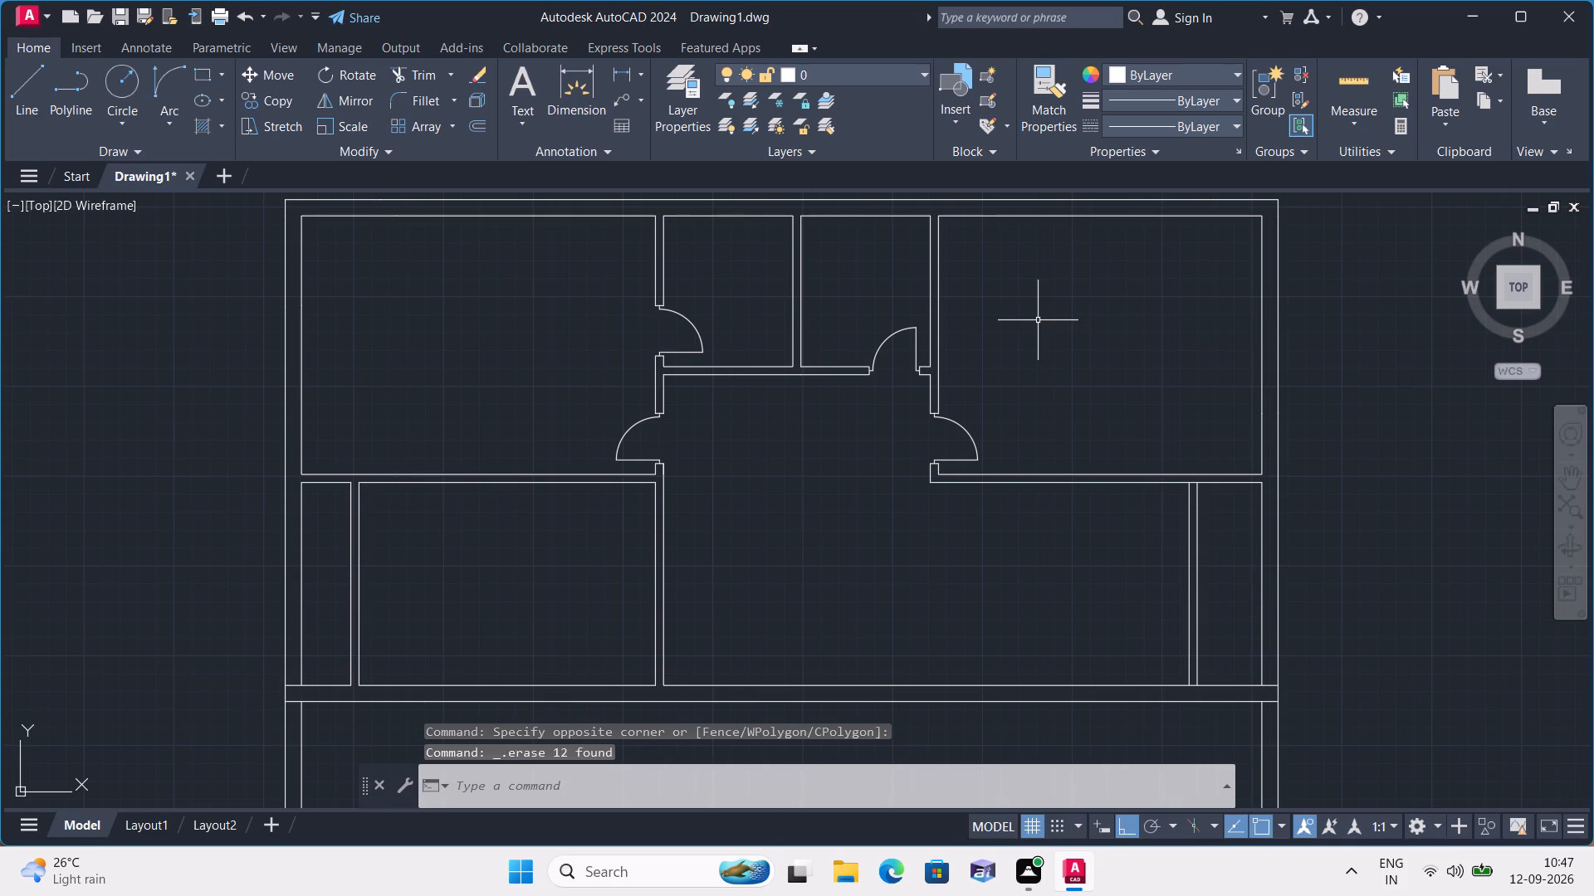
Draw a line 1' down the narrow left space's partition from the adjoining room's upper-left corner, continuing across the partition as the upper door jamb.
{"action": "type", "text": "l"}
{"action": "key", "text": "space"}
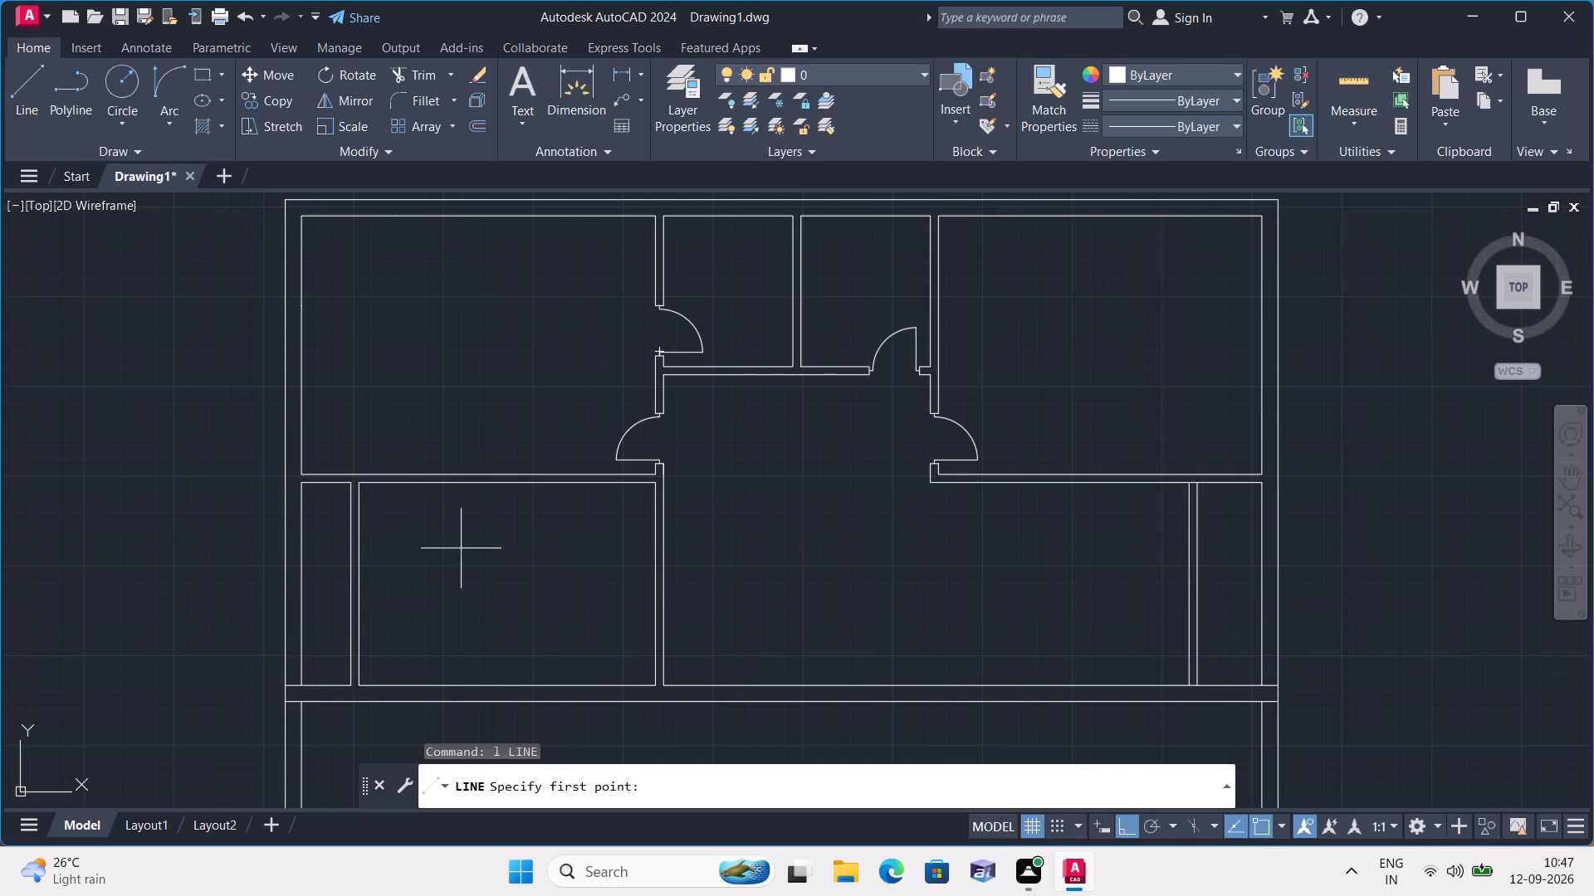
{"action": "middle_click_drag", "start_coordinate": [429, 538], "coordinate": [570, 472]}
{"action": "scroll", "coordinate": [465, 443], "scroll_direction": "up", "scroll_amount": 2}
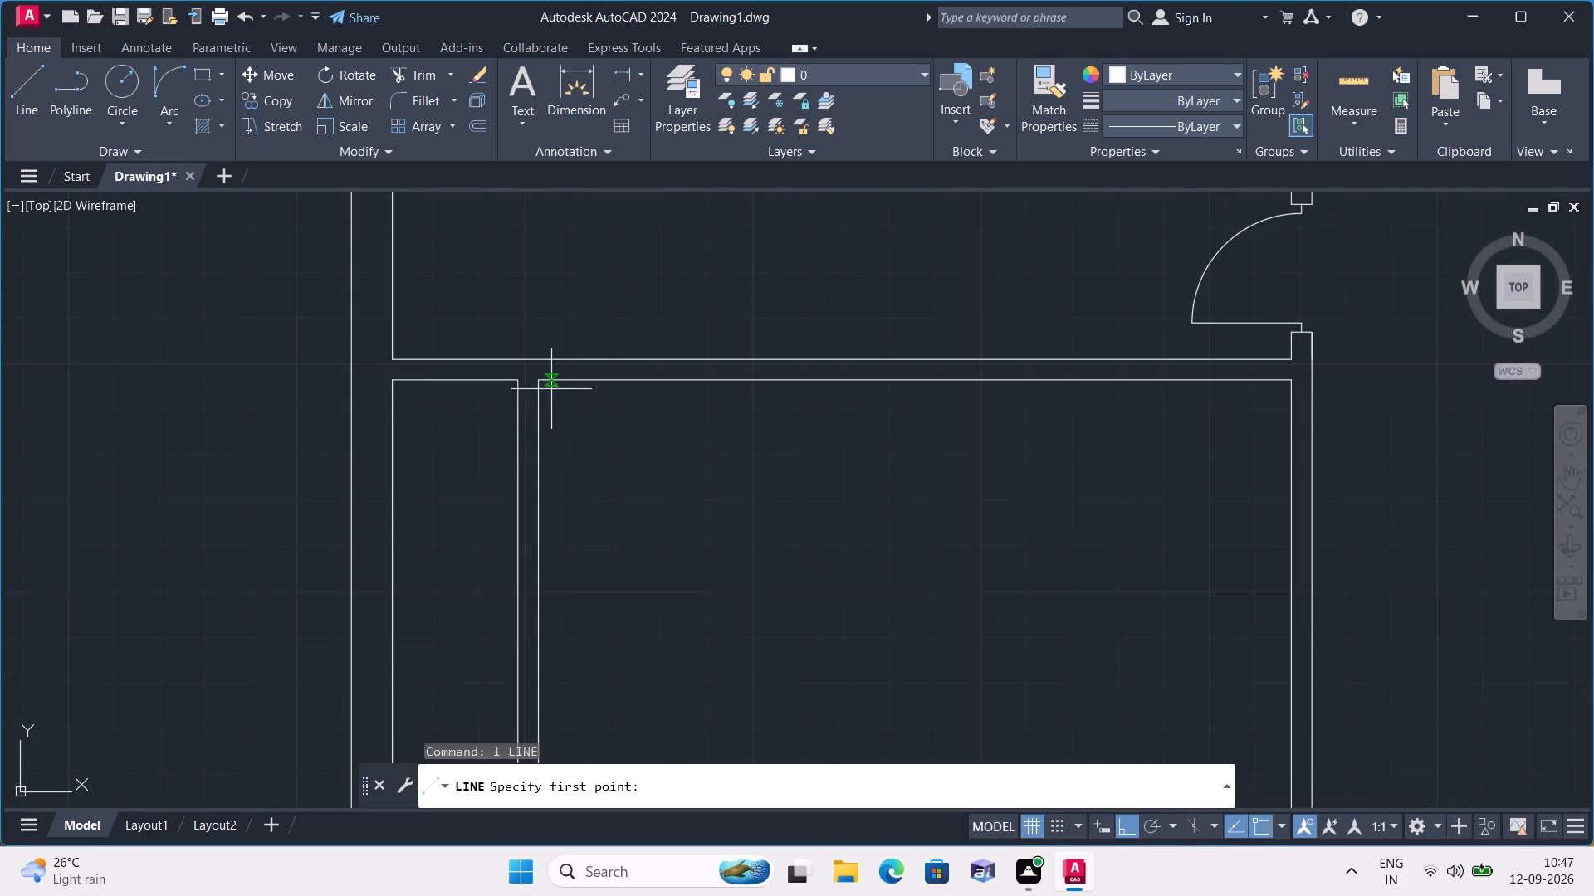
{"action": "left_click", "coordinate": [541, 382]}
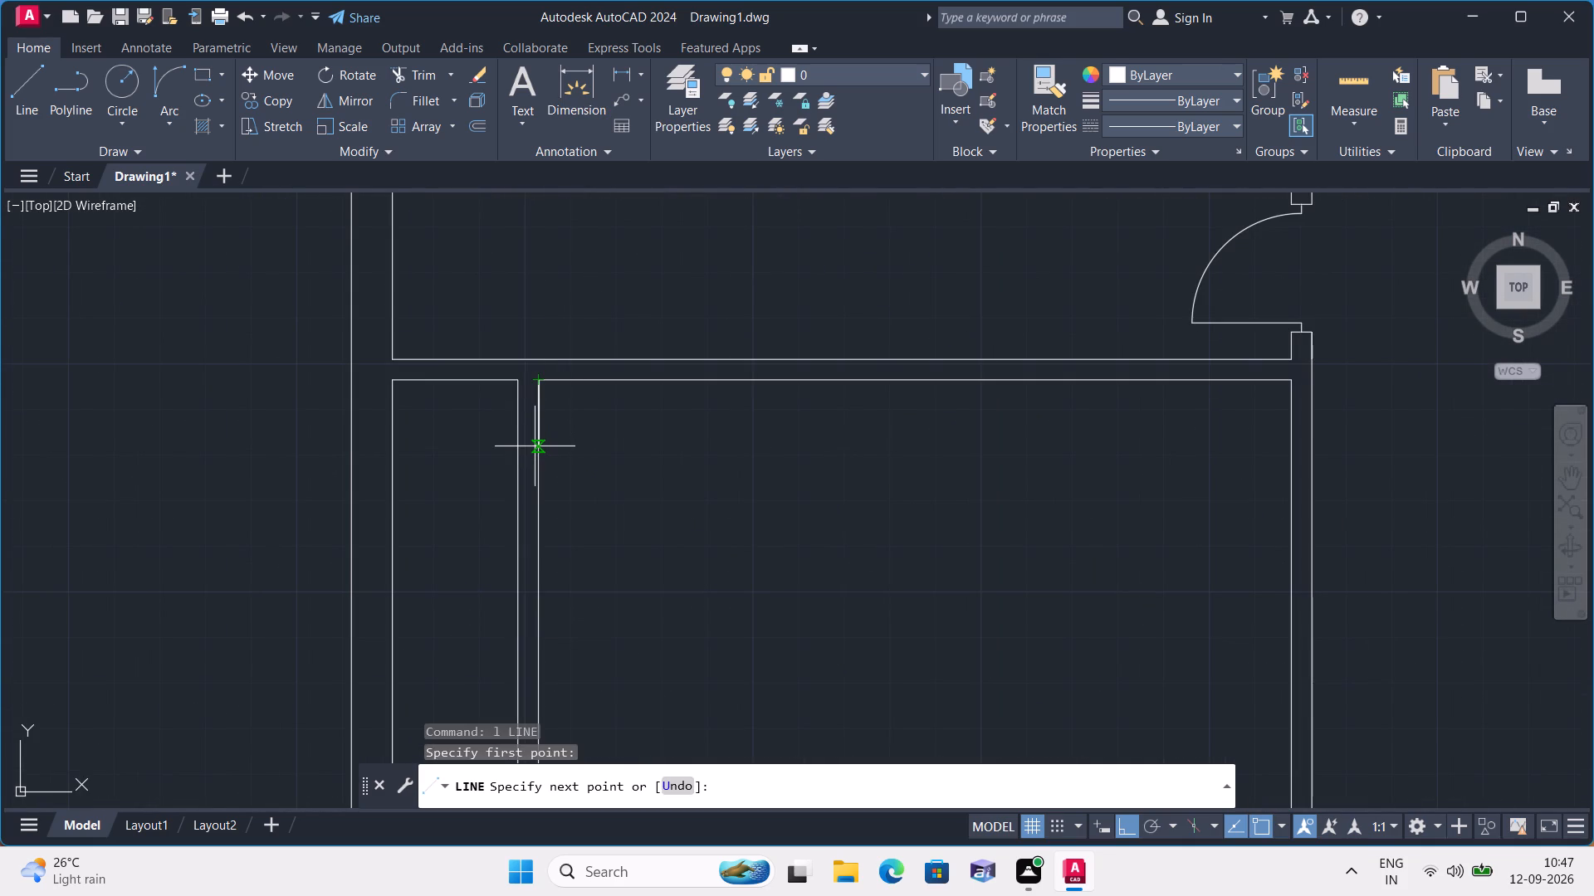
{"action": "type", "text": "1'"}
{"action": "key", "text": "space"}
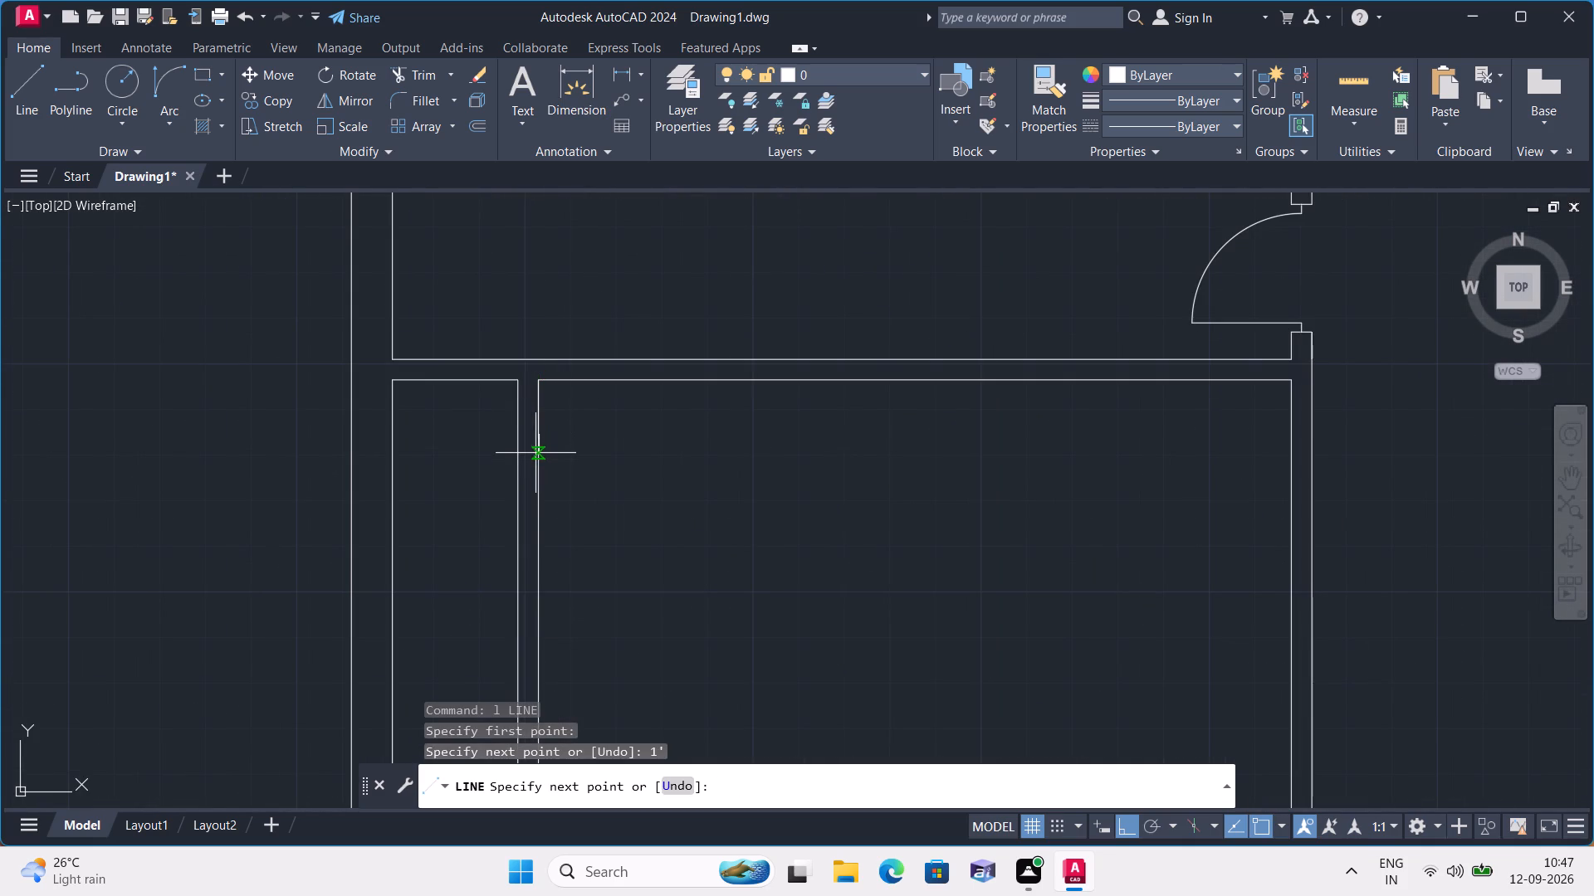
{"action": "left_click", "coordinate": [511, 431]}
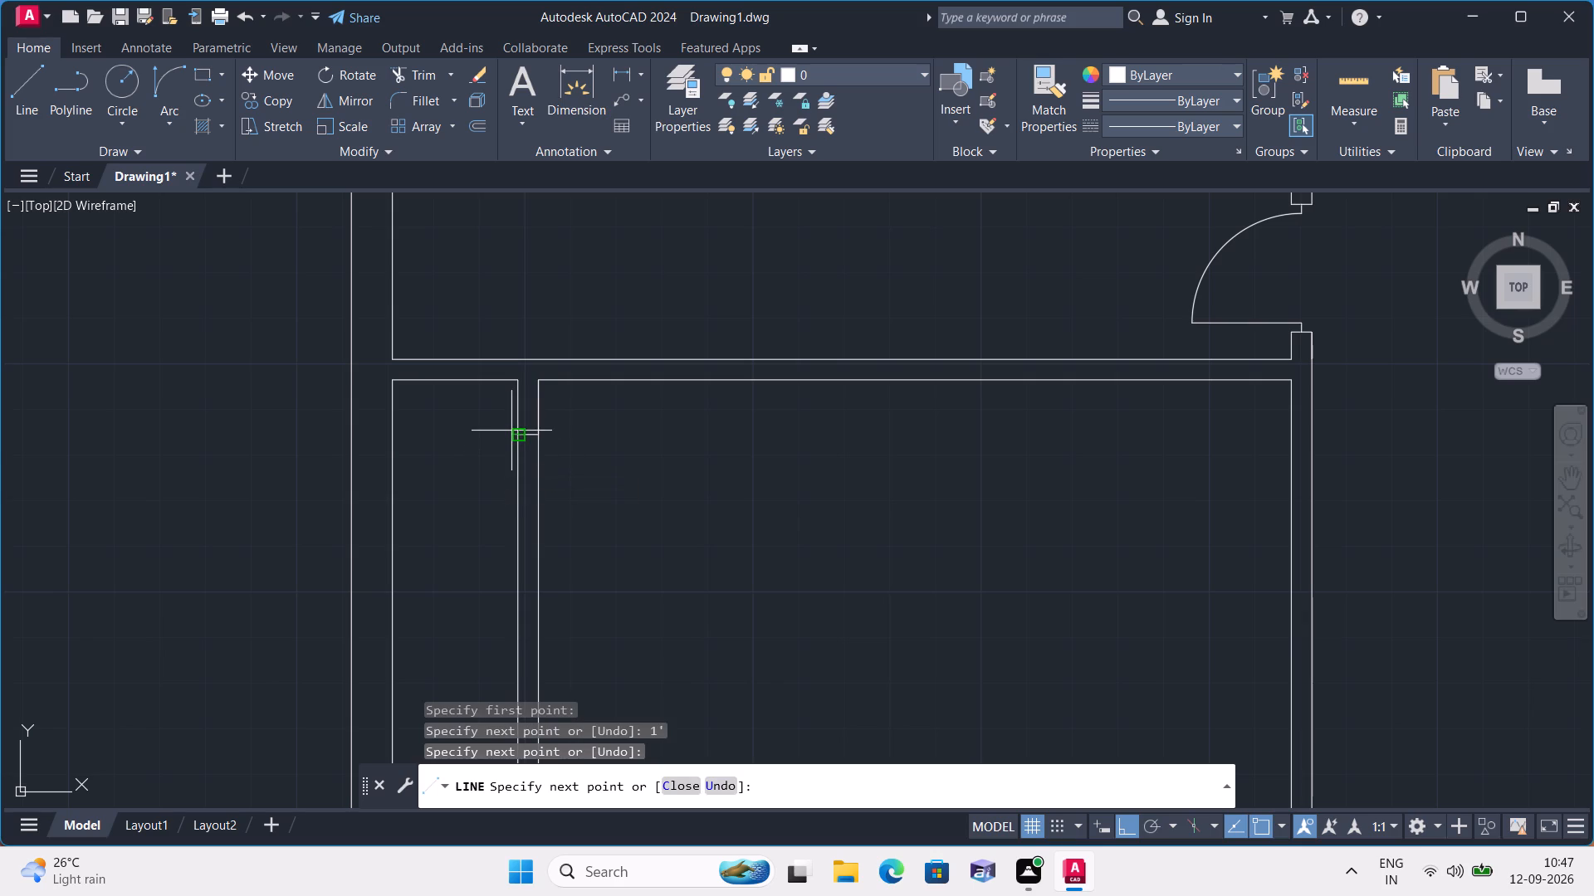
{"action": "key", "text": "space"}
Draw a chain of 2", 2' and 2" line segments down the partition's centre from the midpoint of the upper jamb.
{"action": "key", "text": "space"}
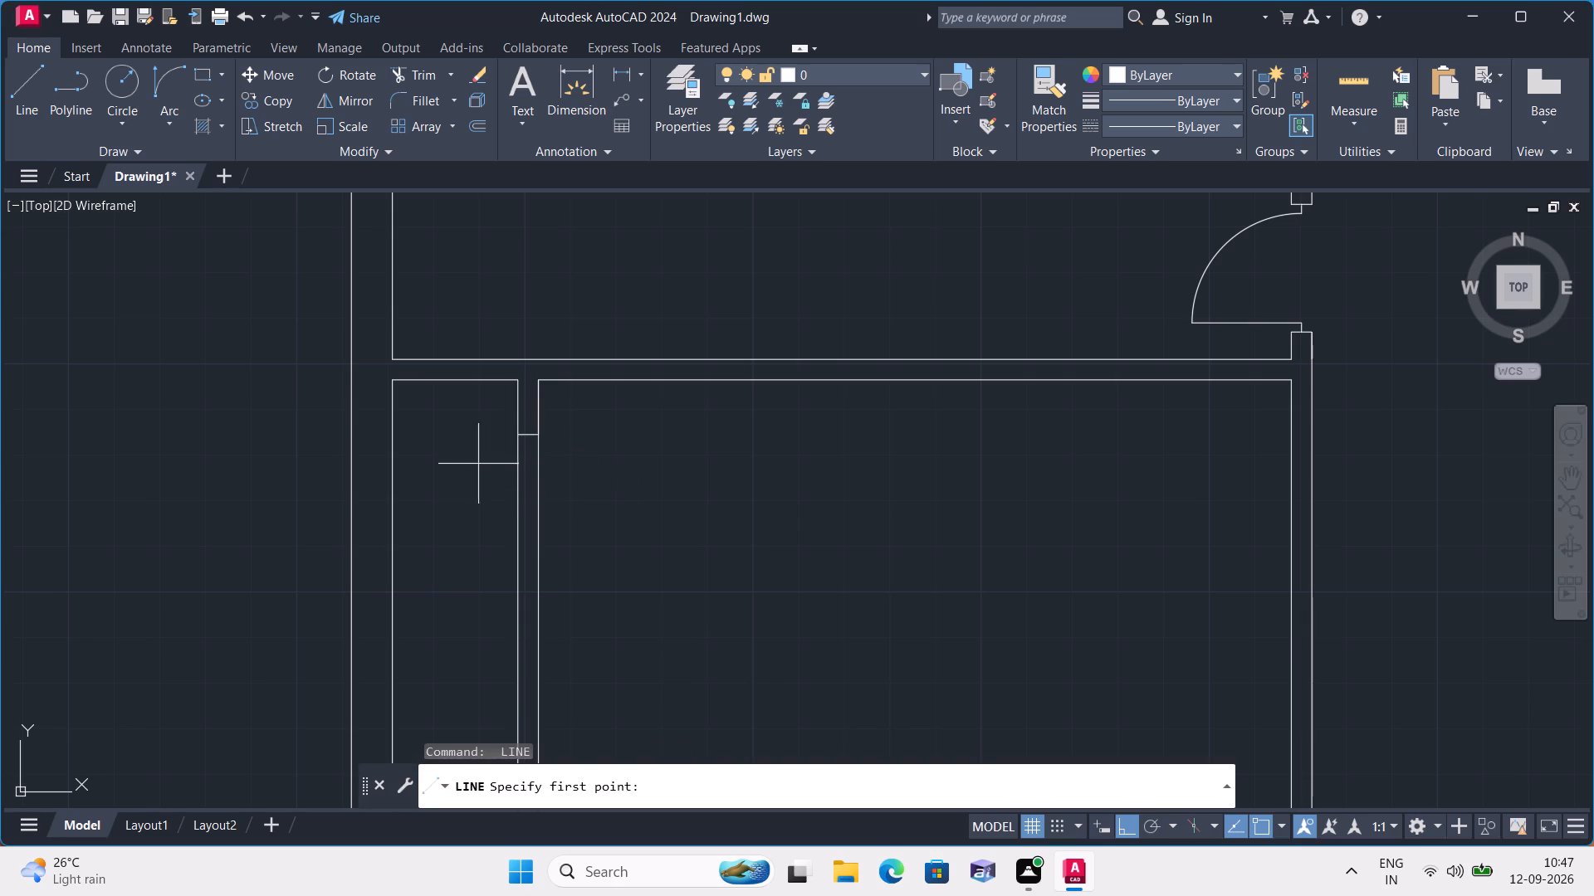
{"action": "left_click", "coordinate": [531, 434]}
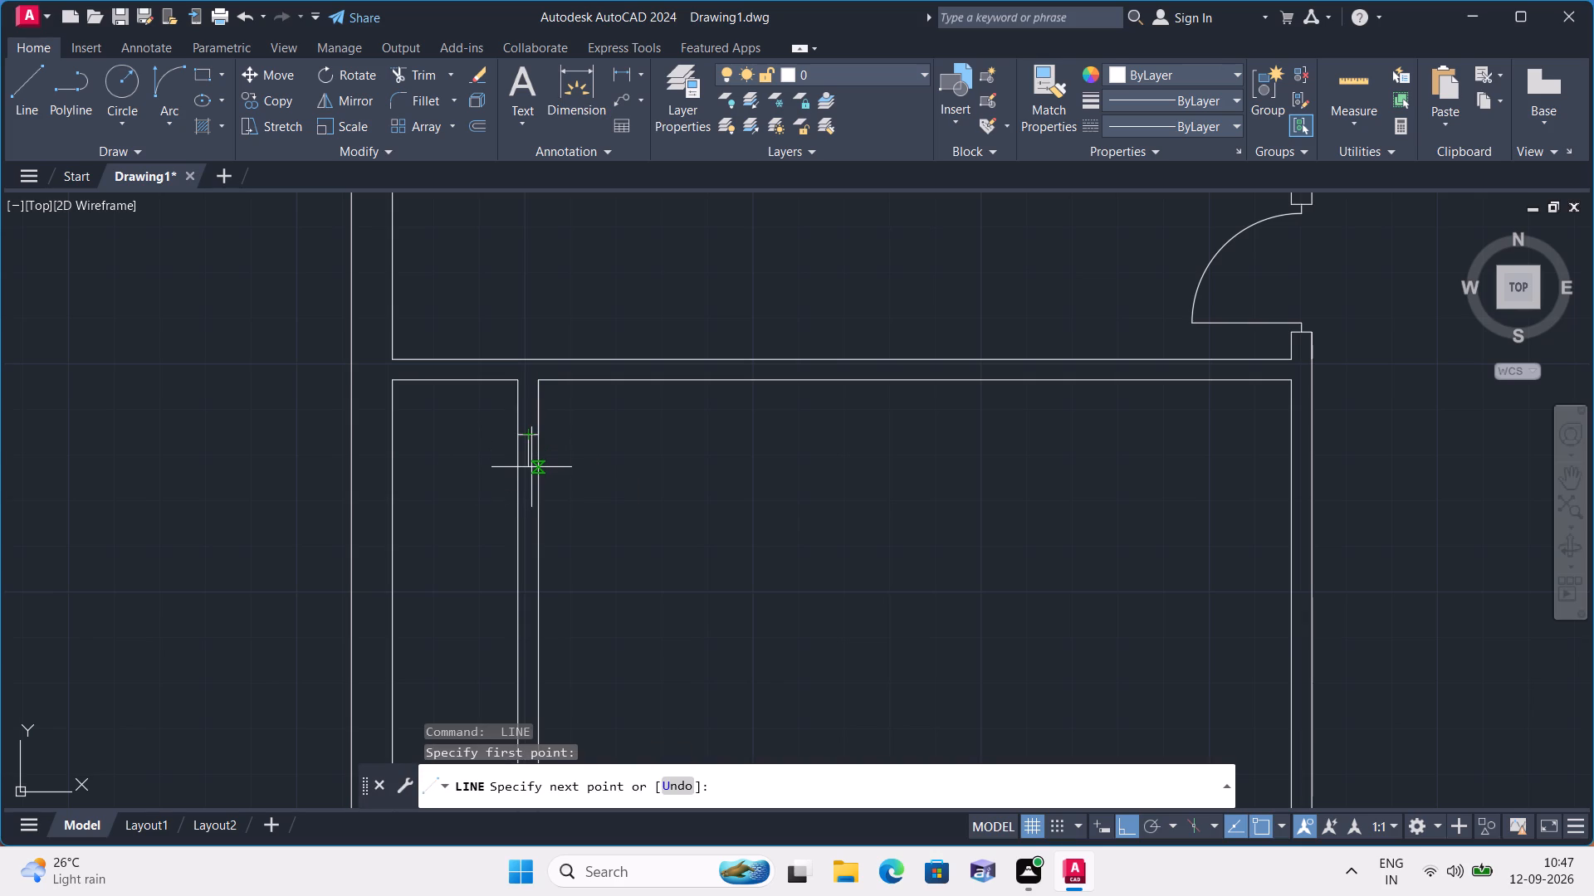
{"action": "key", "text": "2"}
{"action": "type", "text": "\""}
{"action": "key", "text": "space"}
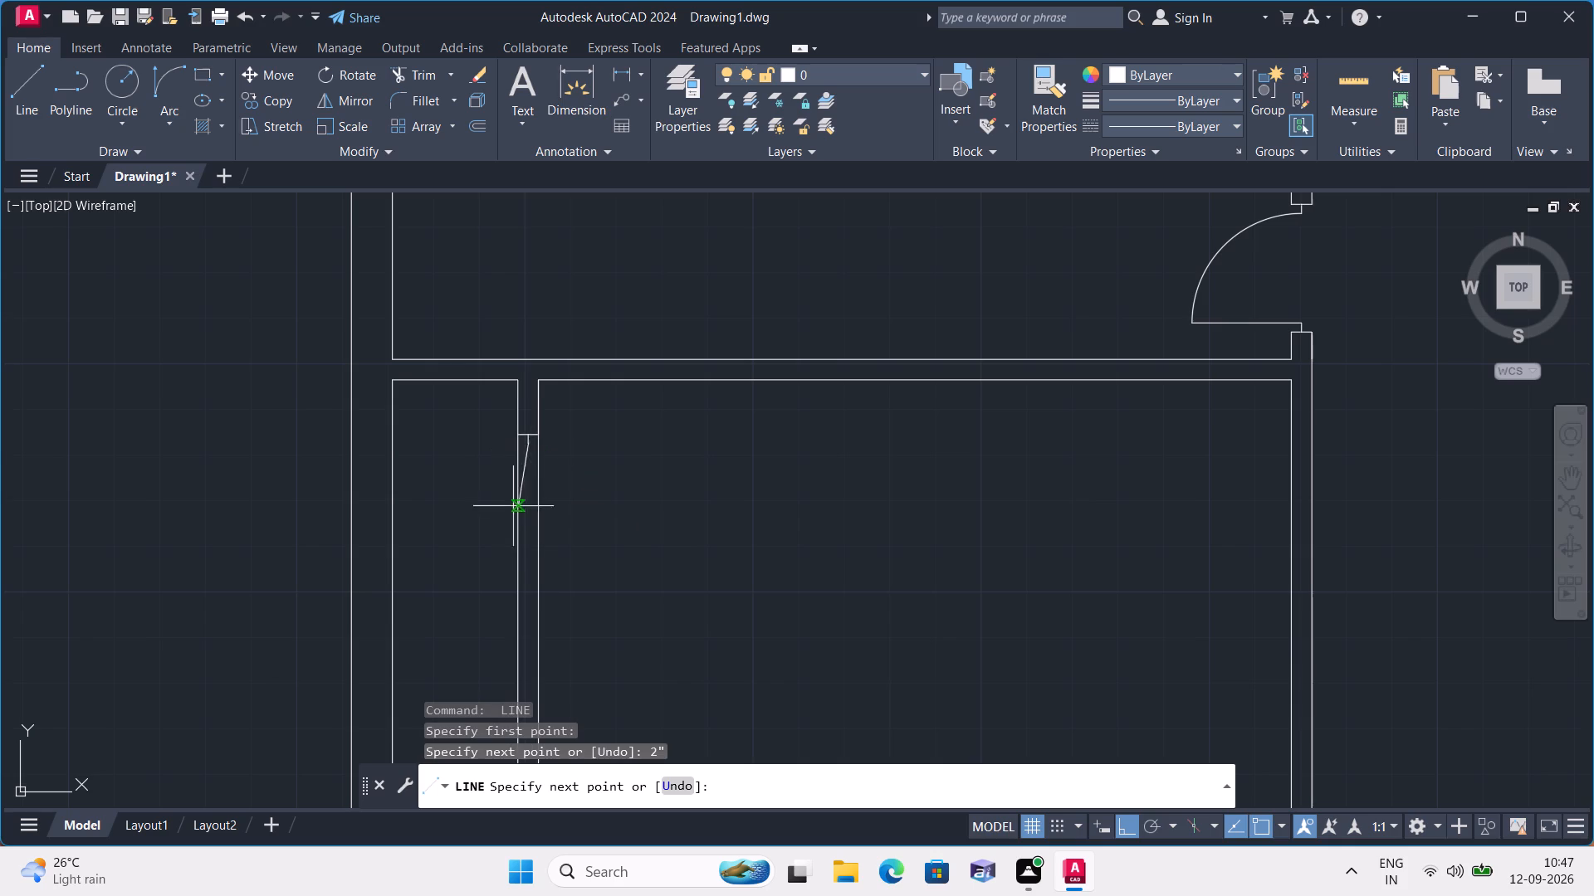
{"action": "type", "text": "2'"}
{"action": "key", "text": "space"}
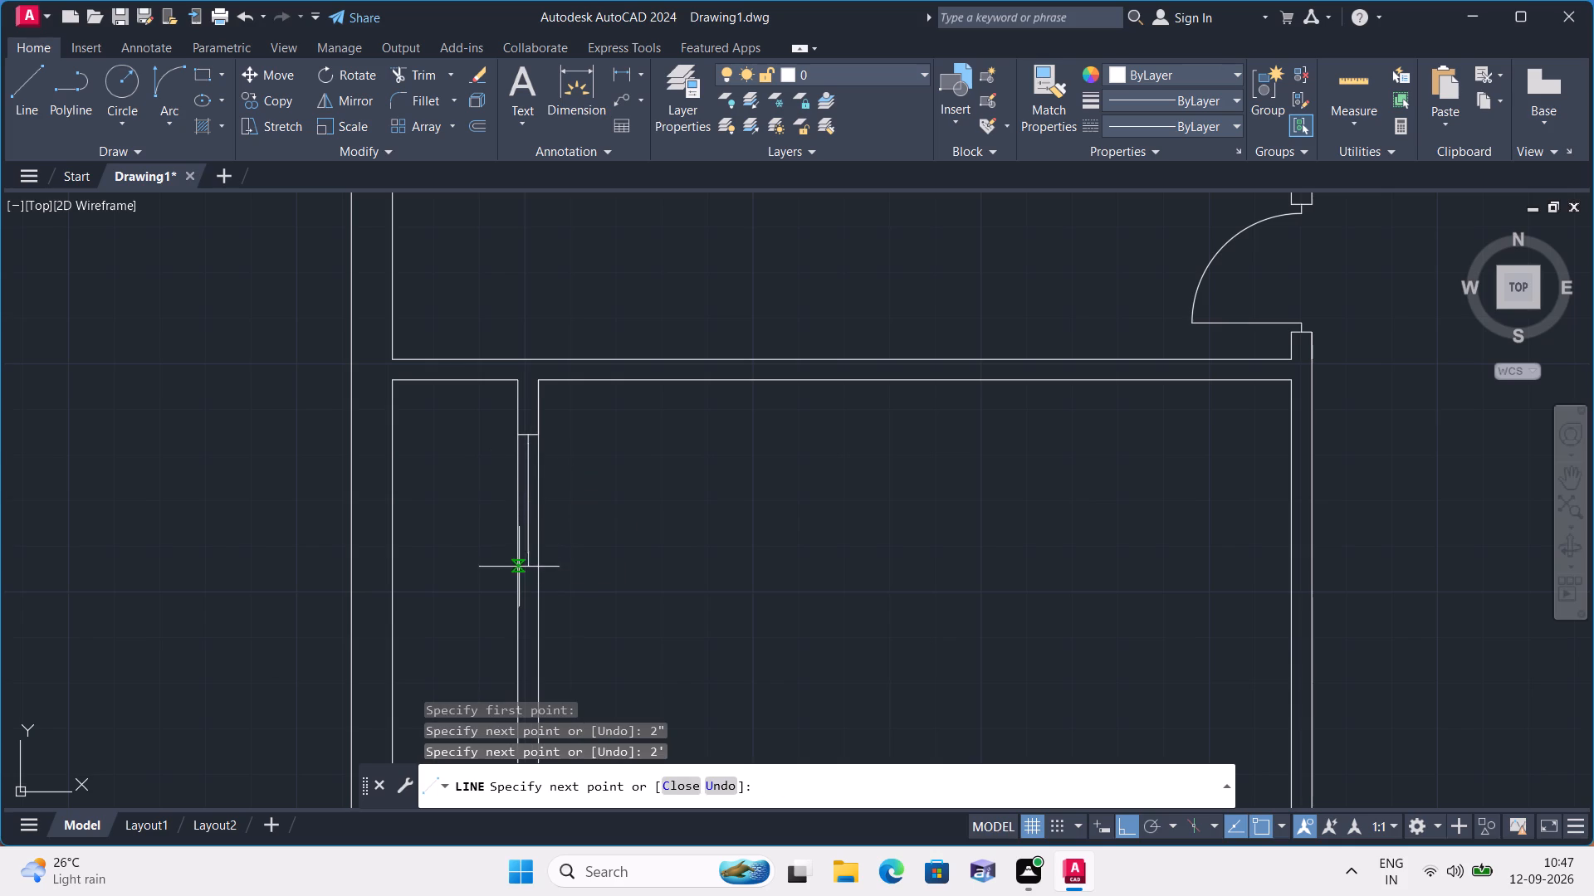
{"action": "key", "text": "2"}
{"action": "key", "text": "apostrophe"}
{"action": "key", "text": "BackSpace"}
{"action": "type", "text": "\""}
{"action": "key", "text": "space"}
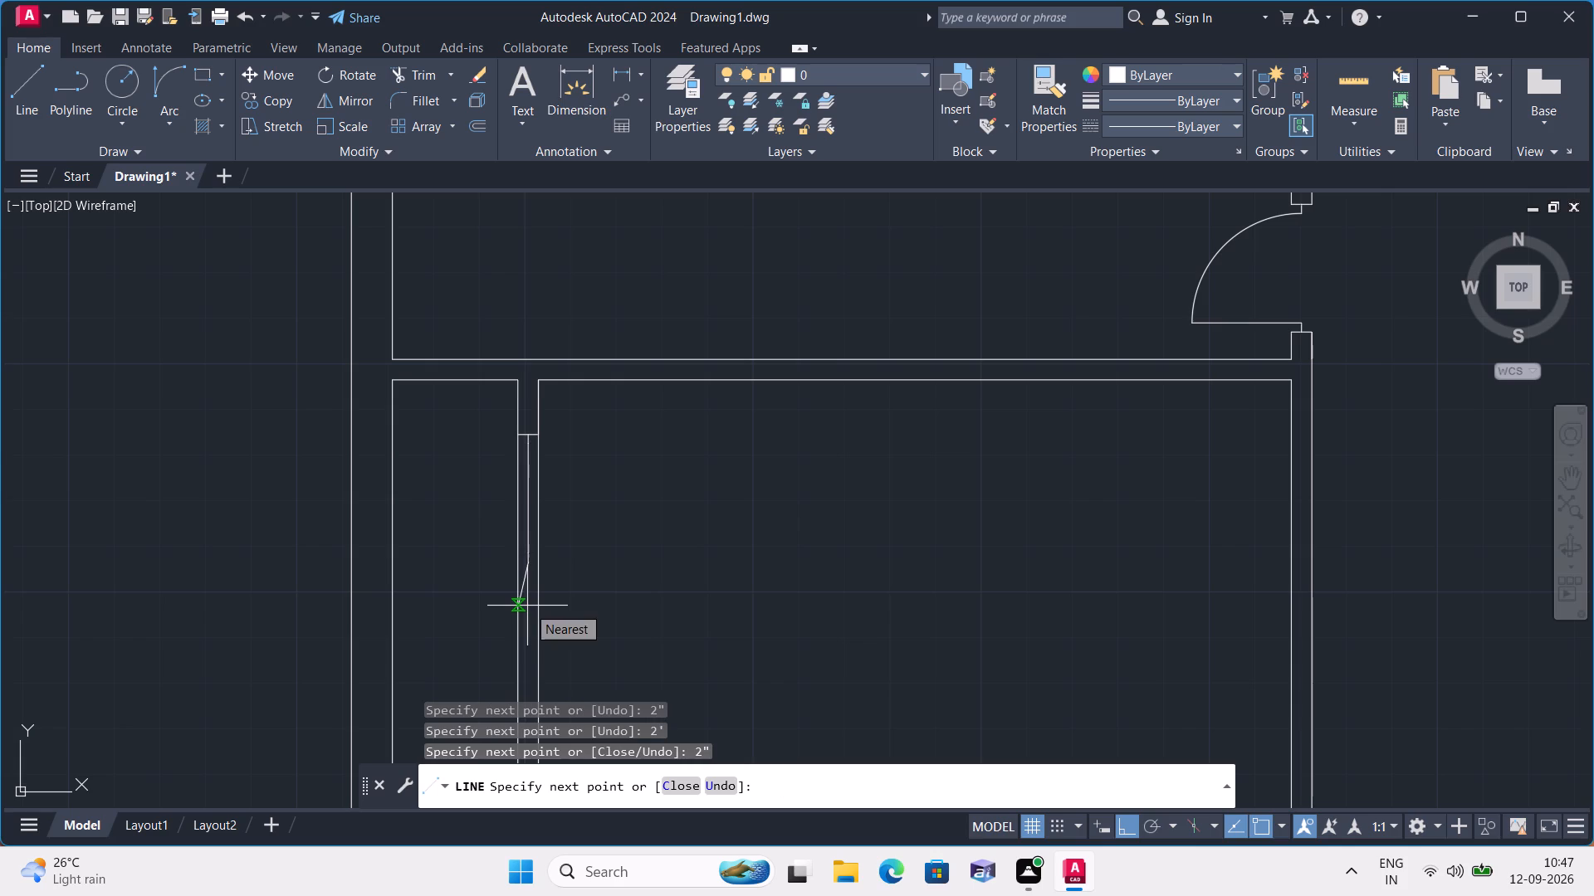
Draw the lower door jamb from the end of the centre line to both faces of the partition.
{"action": "scroll", "coordinate": [529, 586], "scroll_direction": "up", "scroll_amount": 2}
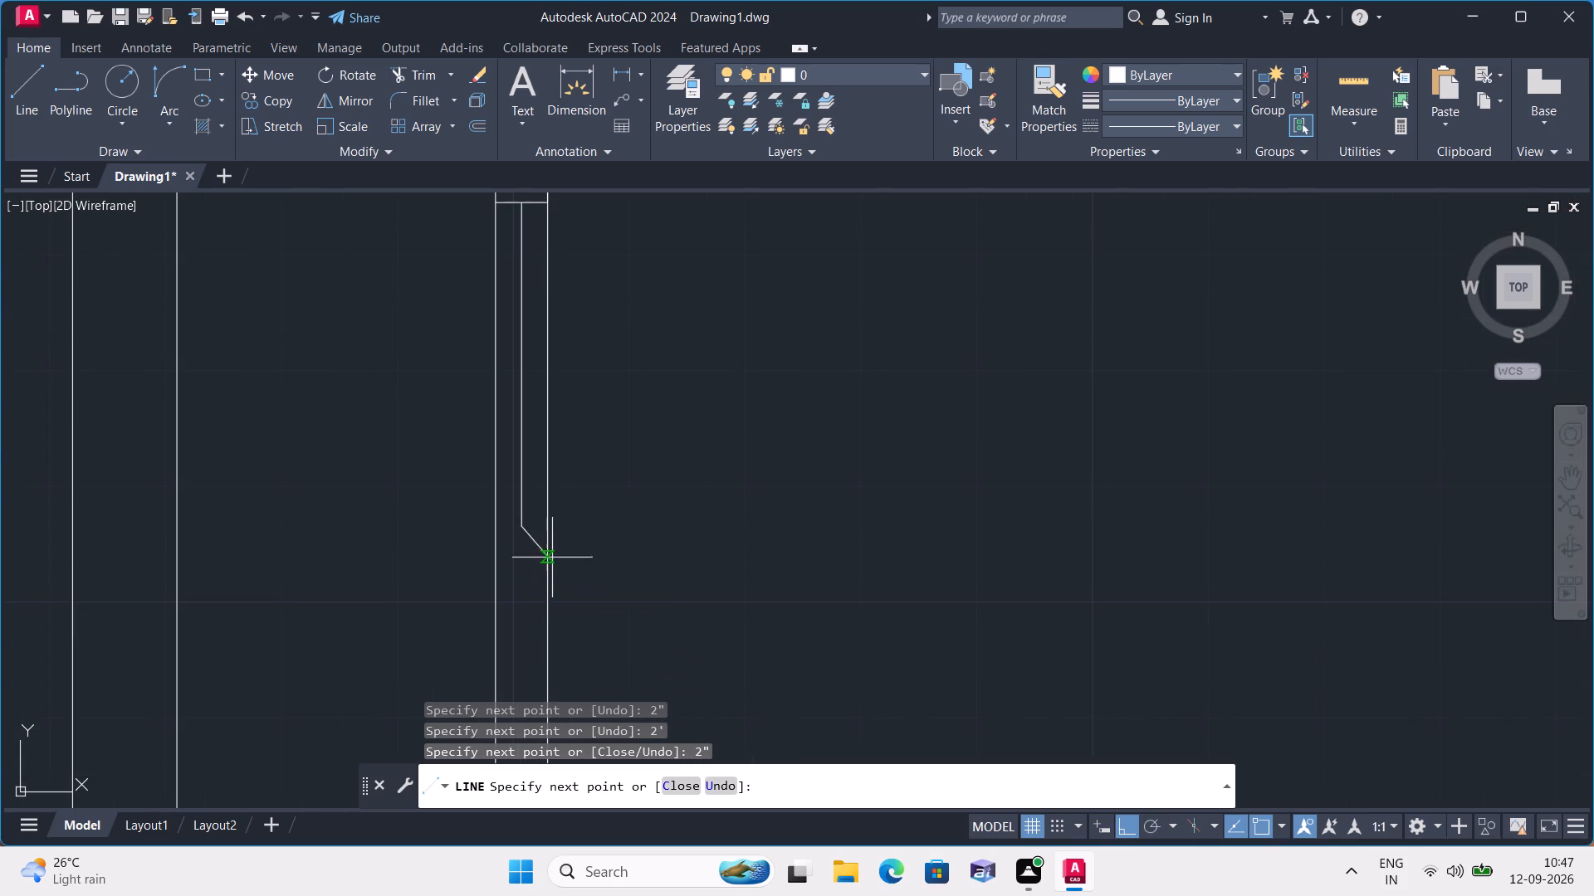
{"action": "left_click", "coordinate": [546, 524]}
{"action": "key", "text": "space"}
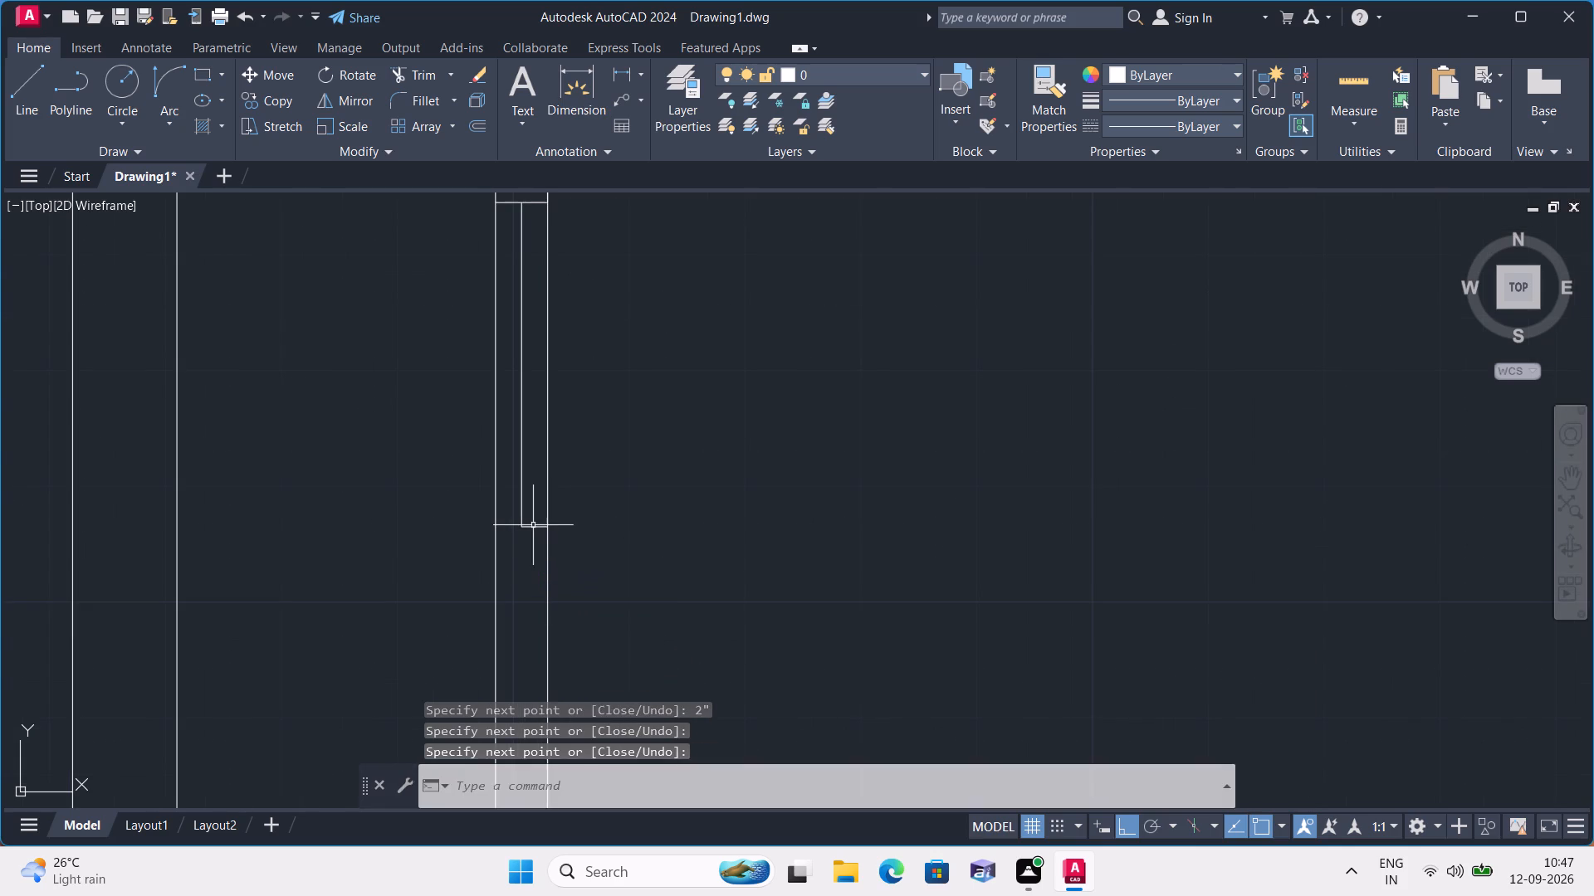
{"action": "key", "text": "space"}
{"action": "left_click", "coordinate": [527, 527]}
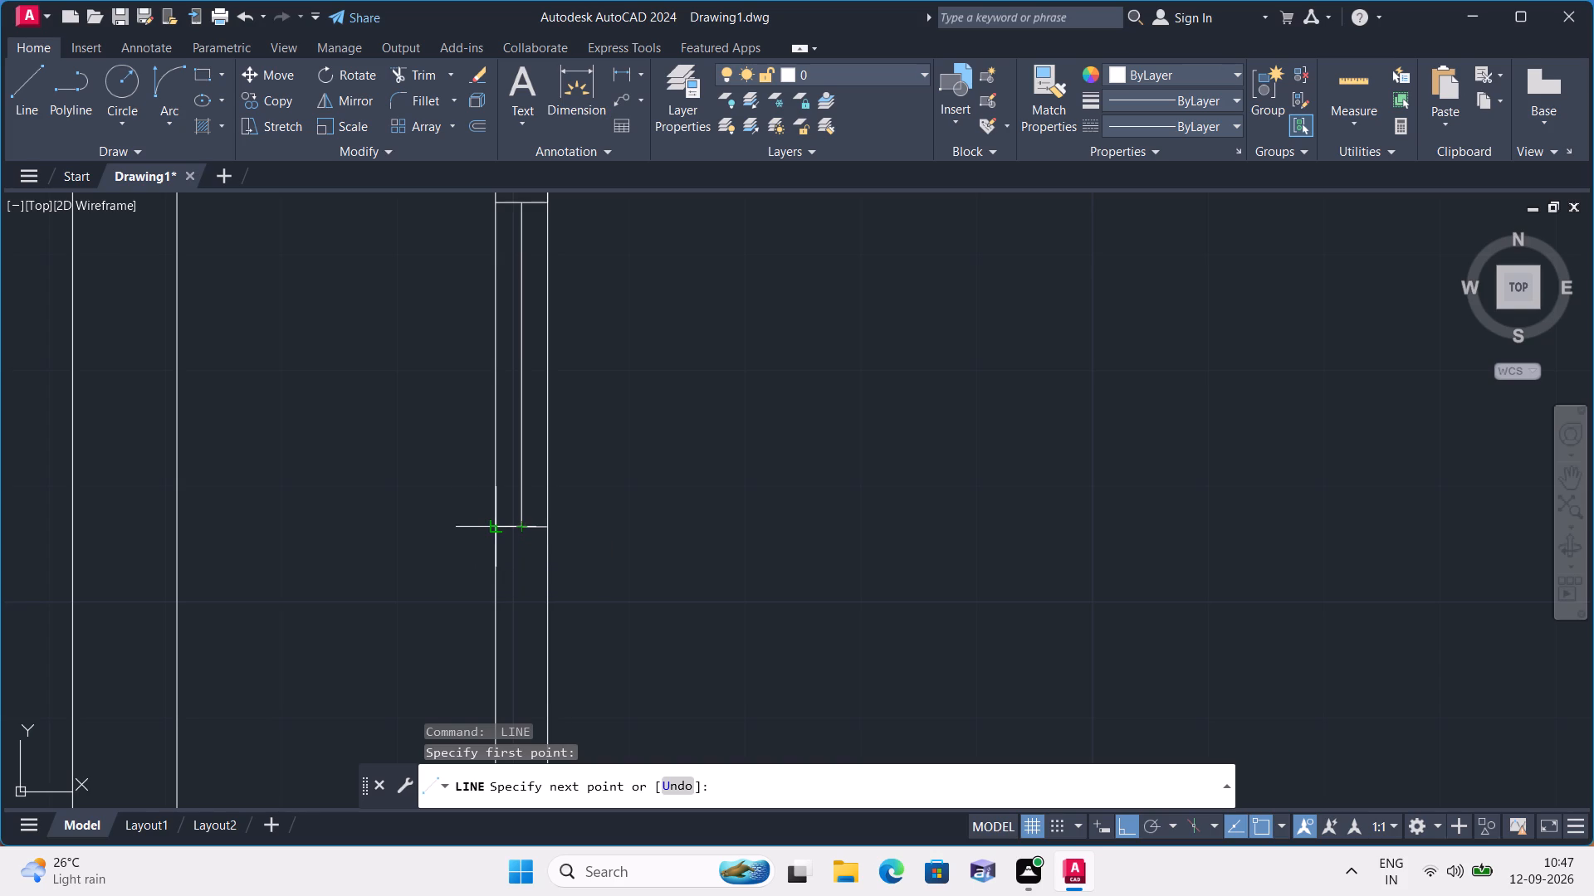
{"action": "left_click", "coordinate": [491, 527]}
{"action": "key", "text": "space"}
Delete the 2' middle segment of the centre line, leaving the 2" door stops at both jambs.
{"action": "left_click", "coordinate": [526, 455]}
{"action": "double_click", "coordinate": [523, 439]}
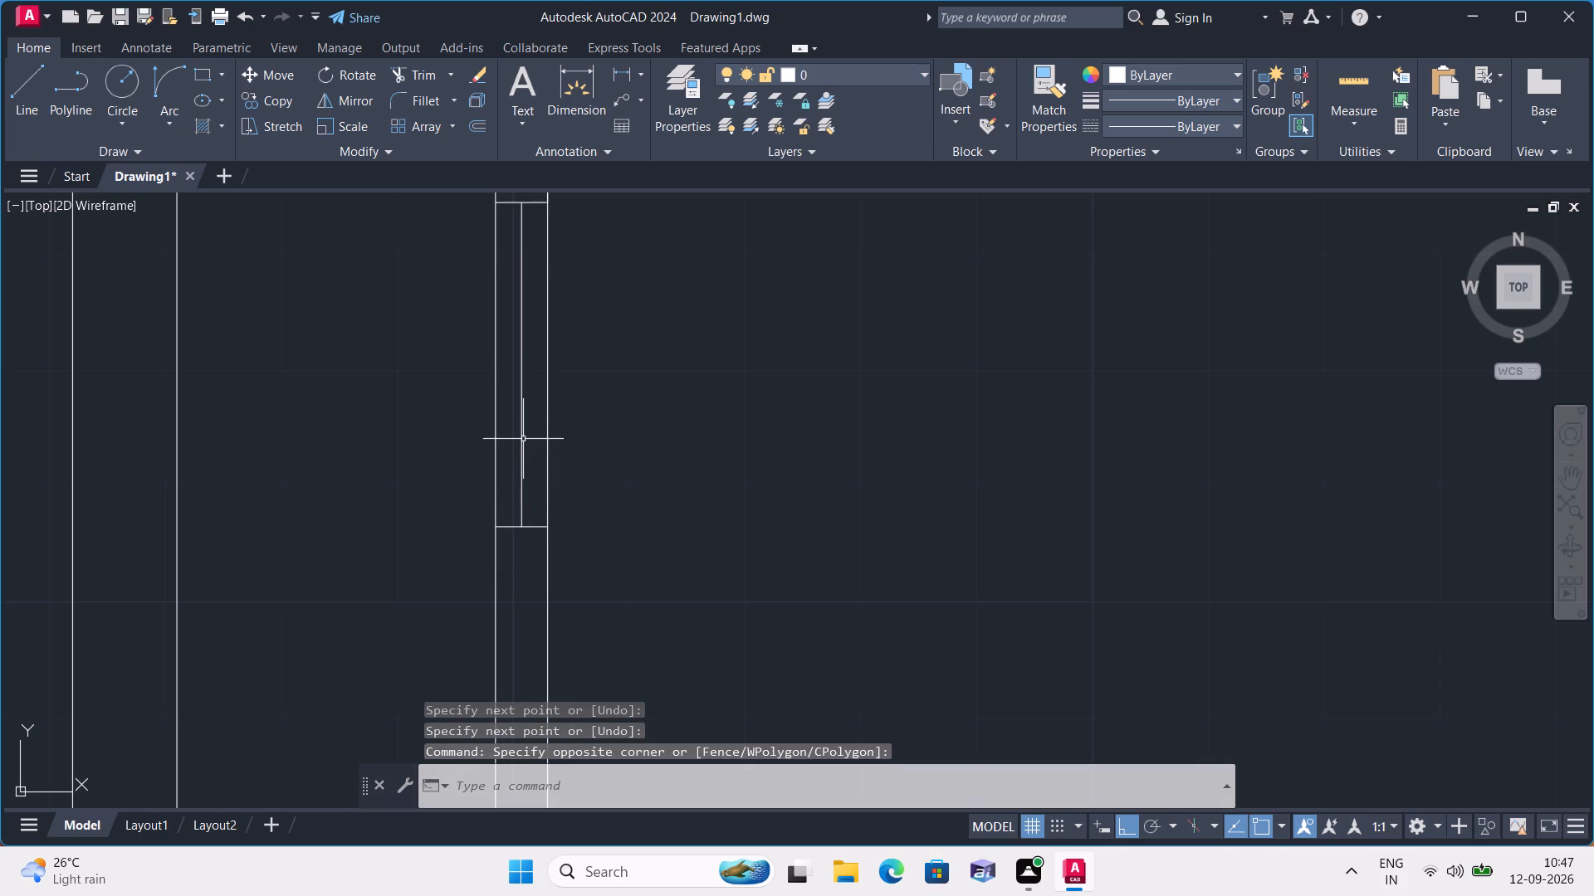
{"action": "left_click", "coordinate": [523, 439]}
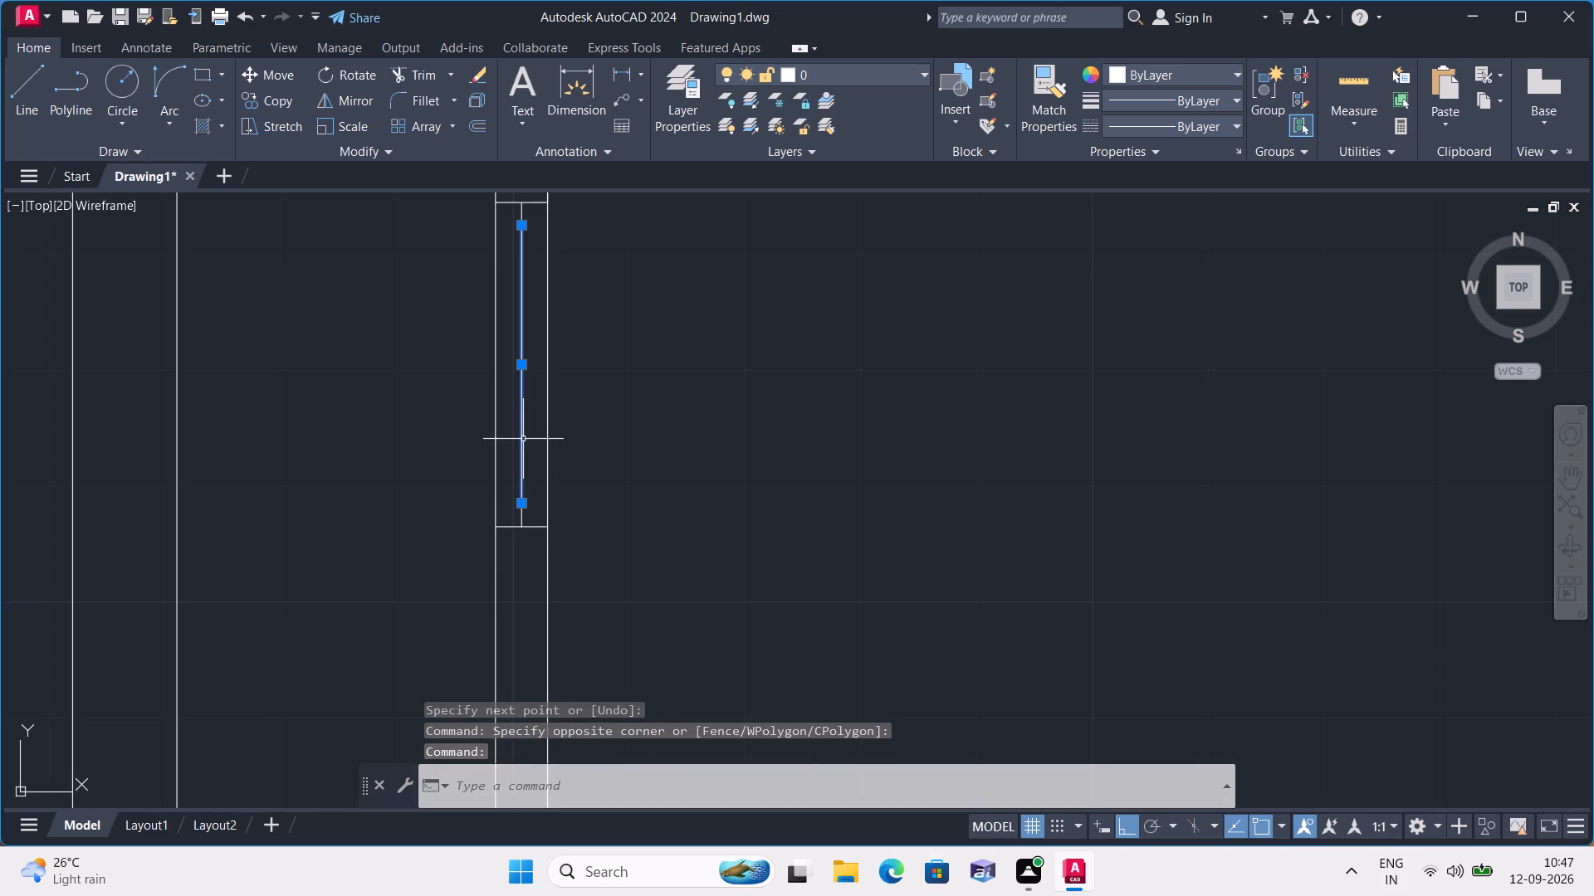
{"action": "key", "text": "Delete"}
Draw a 2' door leaf line from the end of the upper door stop horizontally into the adjoining room.
{"action": "type", "text": "l"}
{"action": "key", "text": "space"}
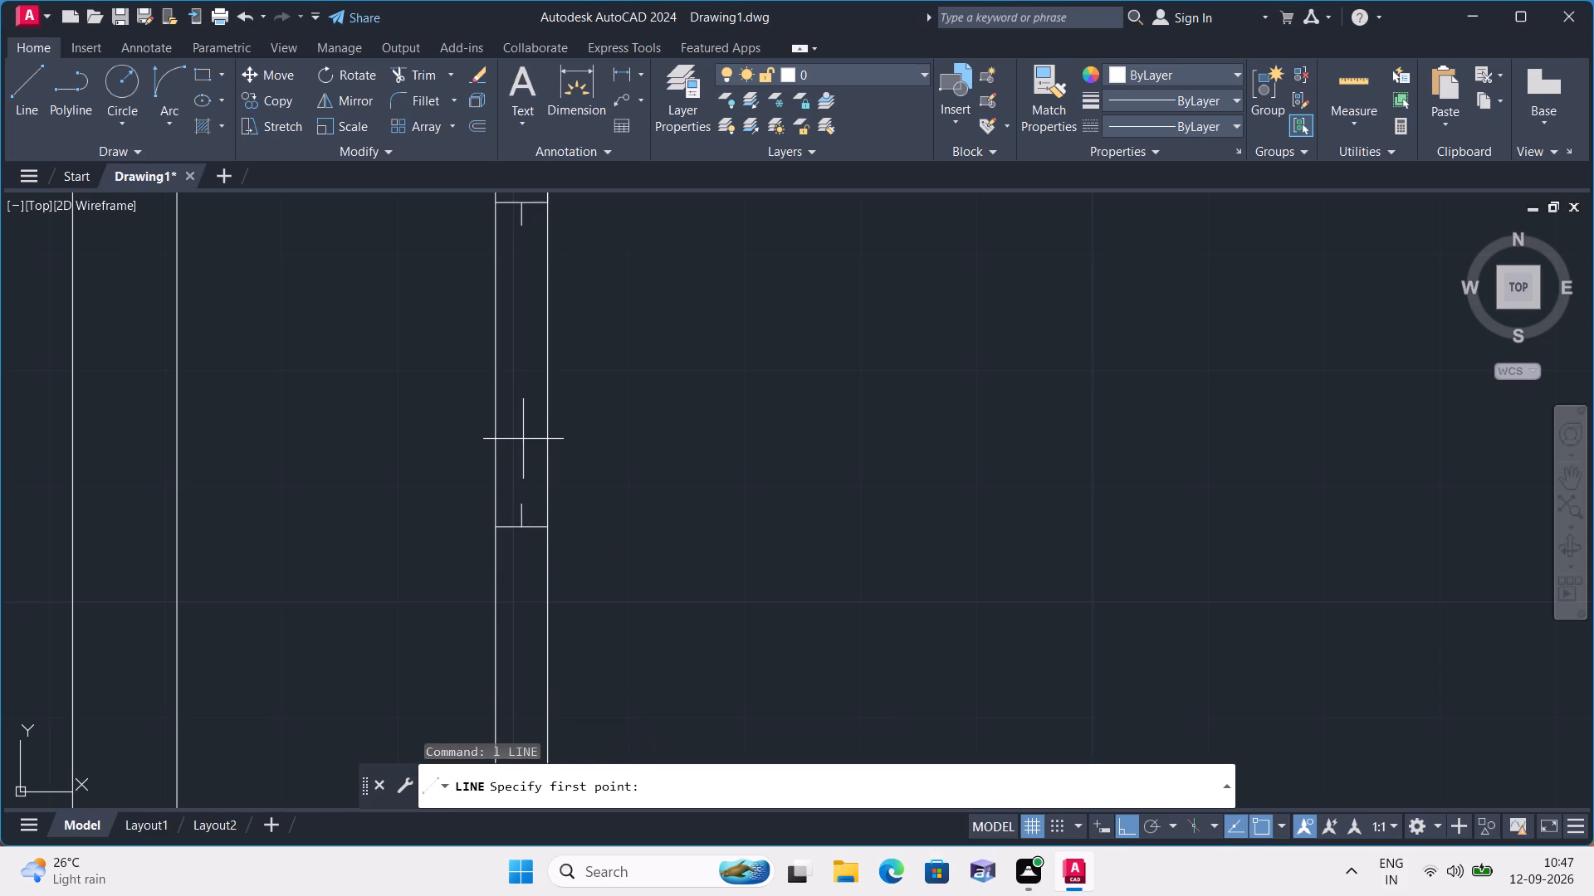
{"action": "scroll", "coordinate": [523, 439], "scroll_direction": "down", "scroll_amount": 2}
{"action": "scroll", "coordinate": [522, 413], "scroll_direction": "up", "scroll_amount": 1}
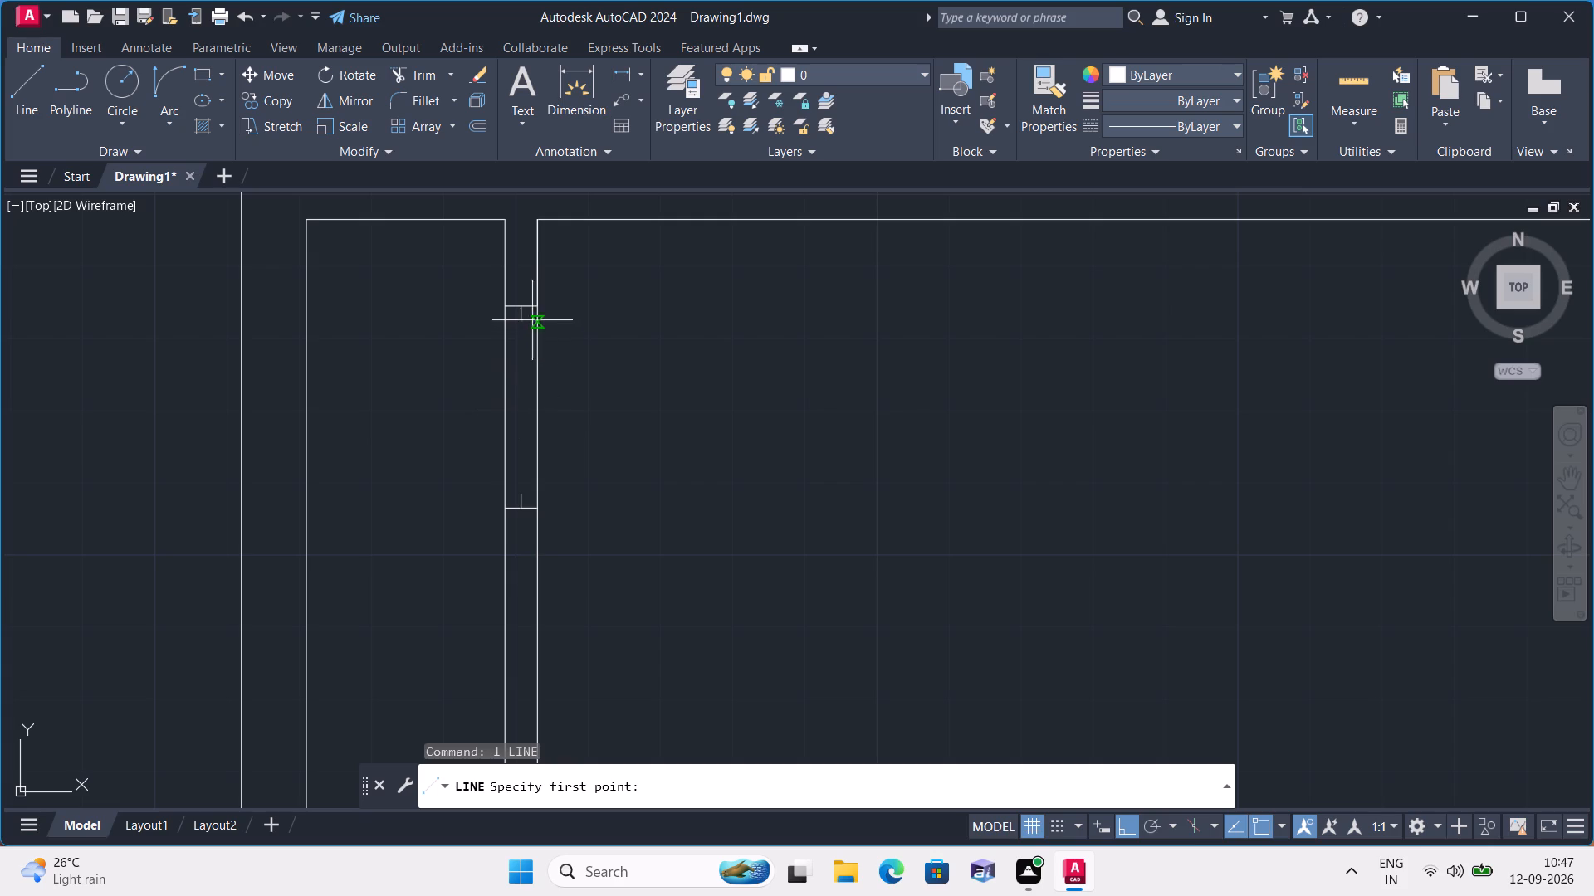
{"action": "left_click", "coordinate": [528, 318]}
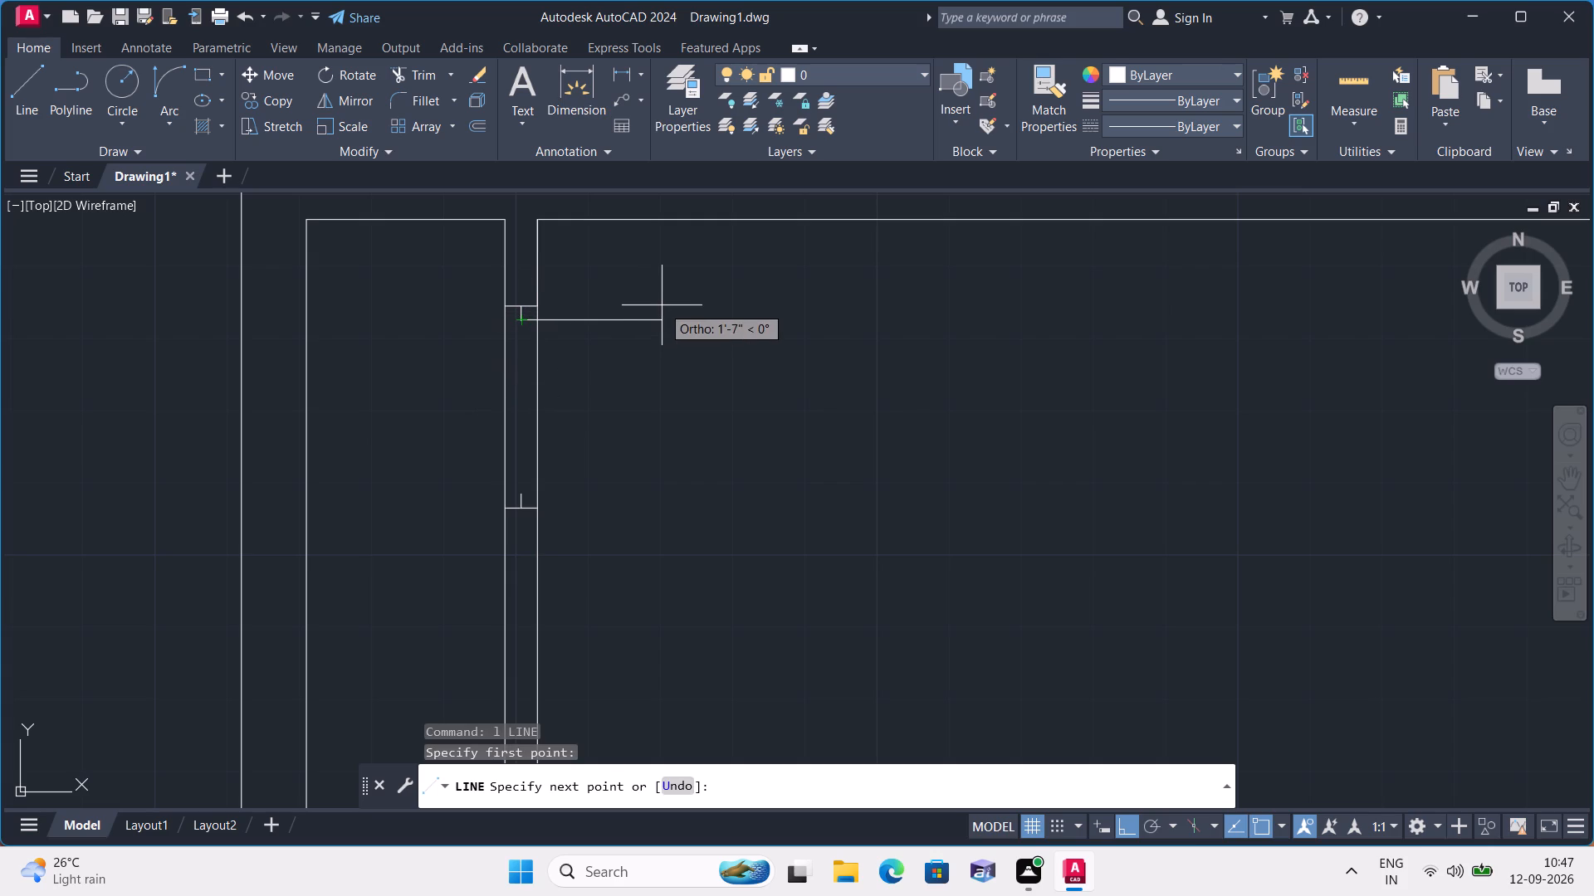
{"action": "type", "text": "2'"}
{"action": "key", "text": "space"}
{"action": "key", "text": "Escape"}
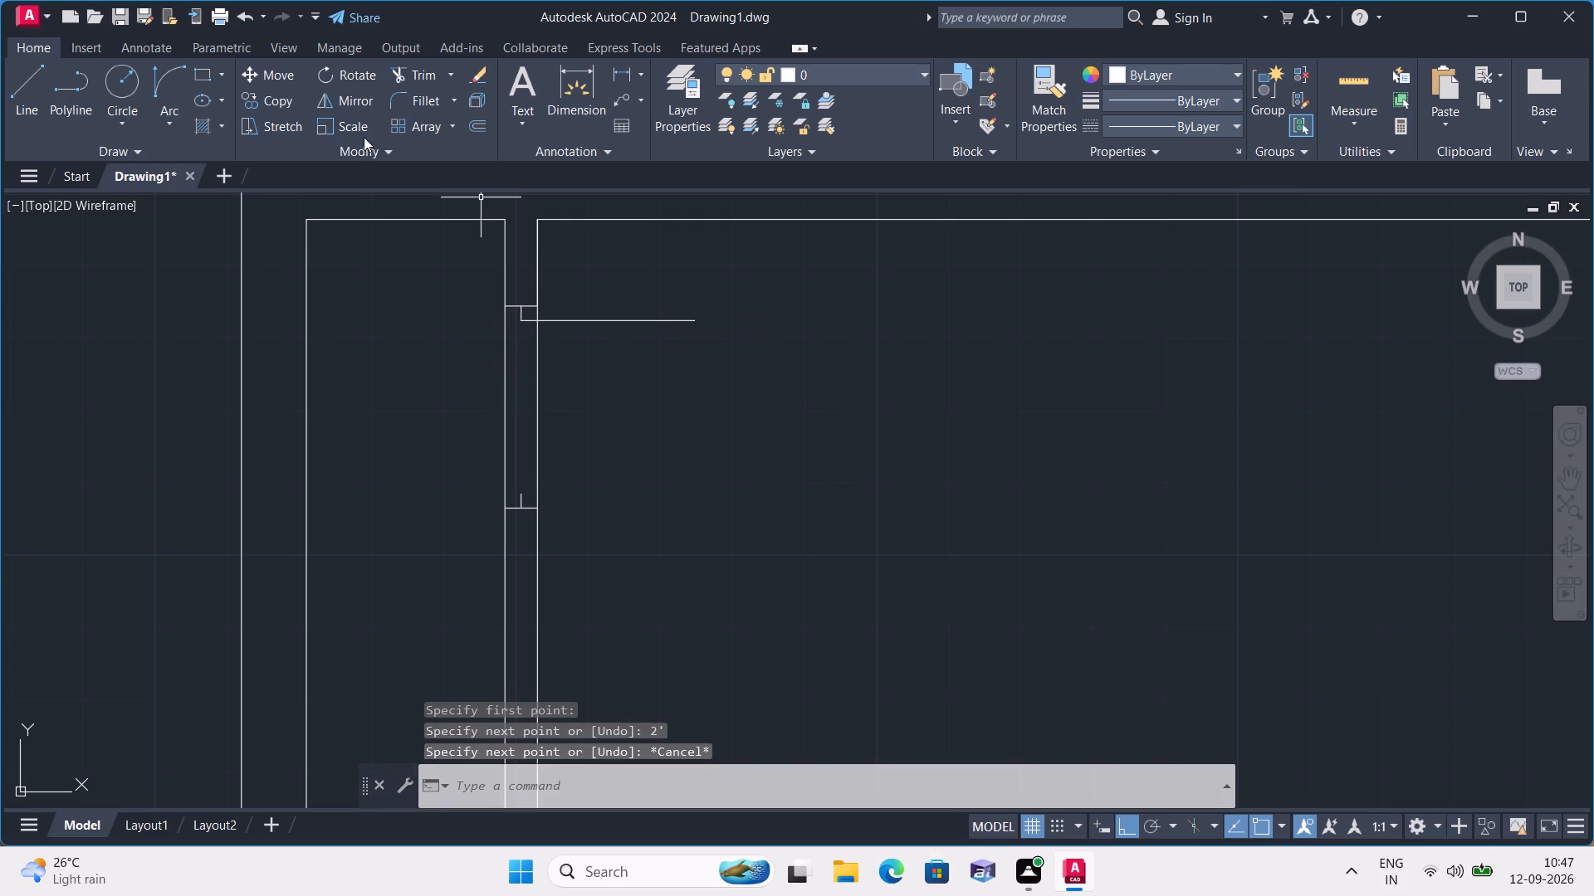
Draw the door swing as a Start, End, Direction arc from the leaf's free end to the lower door stop.
{"action": "left_click", "coordinate": [169, 124]}
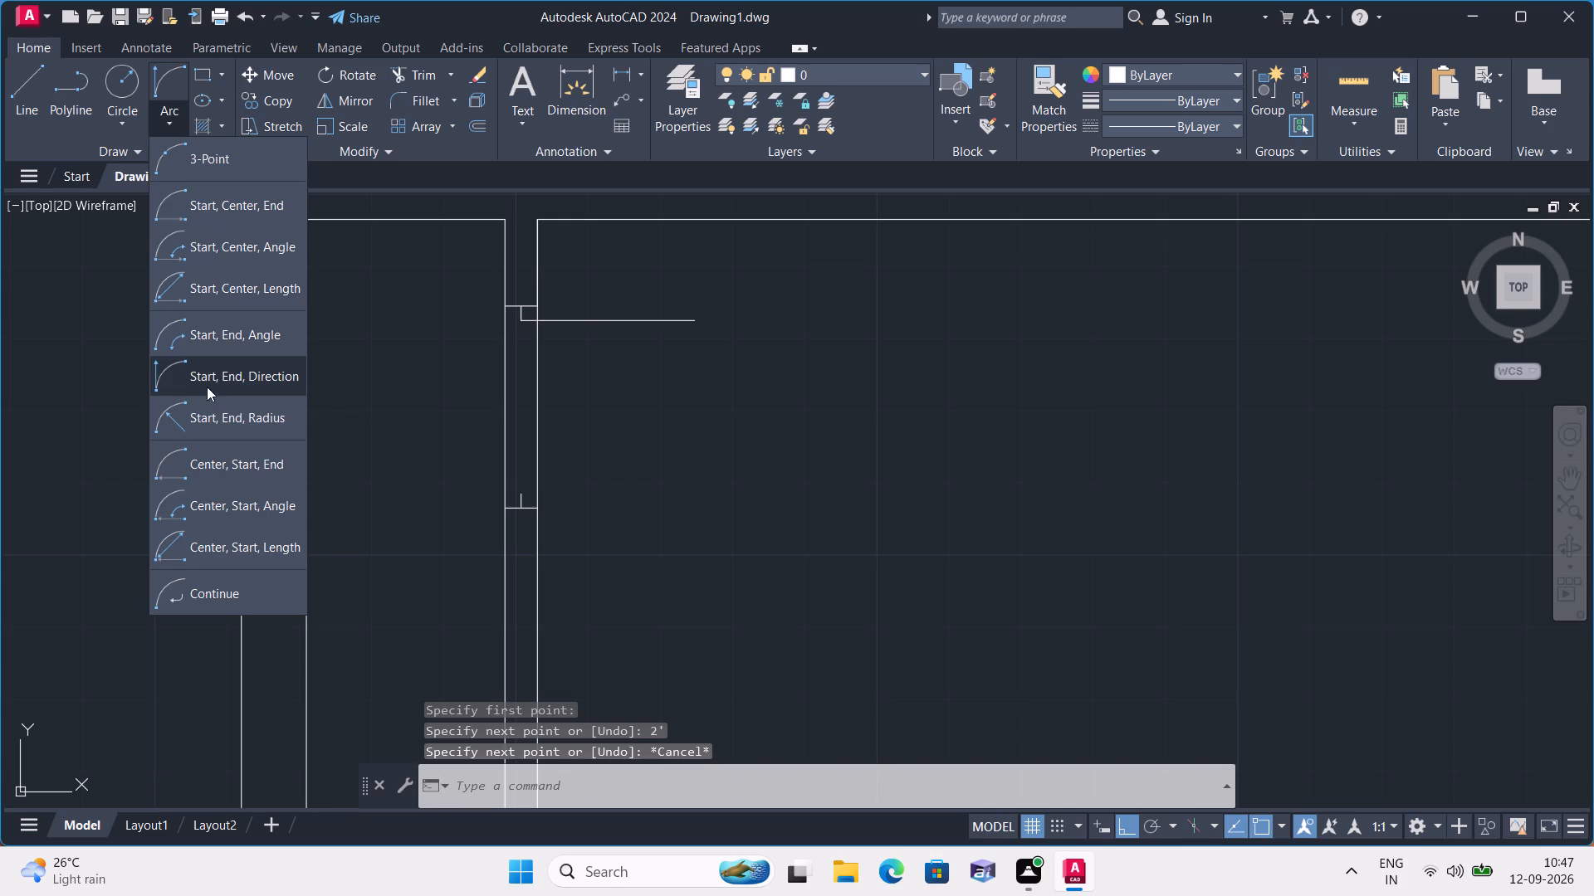
{"action": "left_click", "coordinate": [218, 373]}
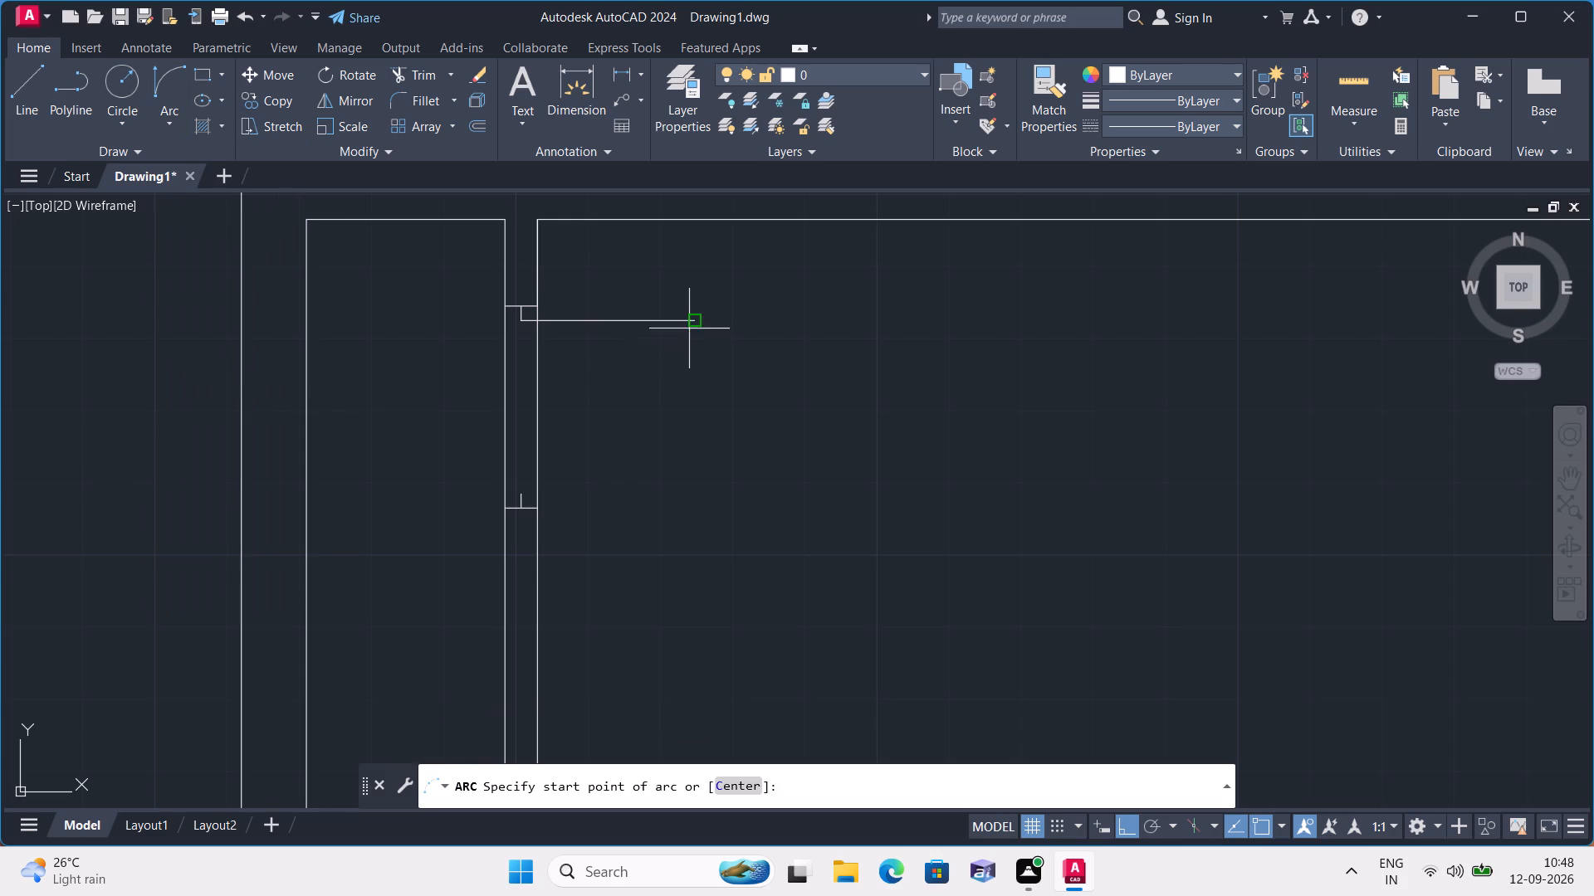
{"action": "left_click", "coordinate": [698, 319]}
{"action": "left_click", "coordinate": [523, 489]}
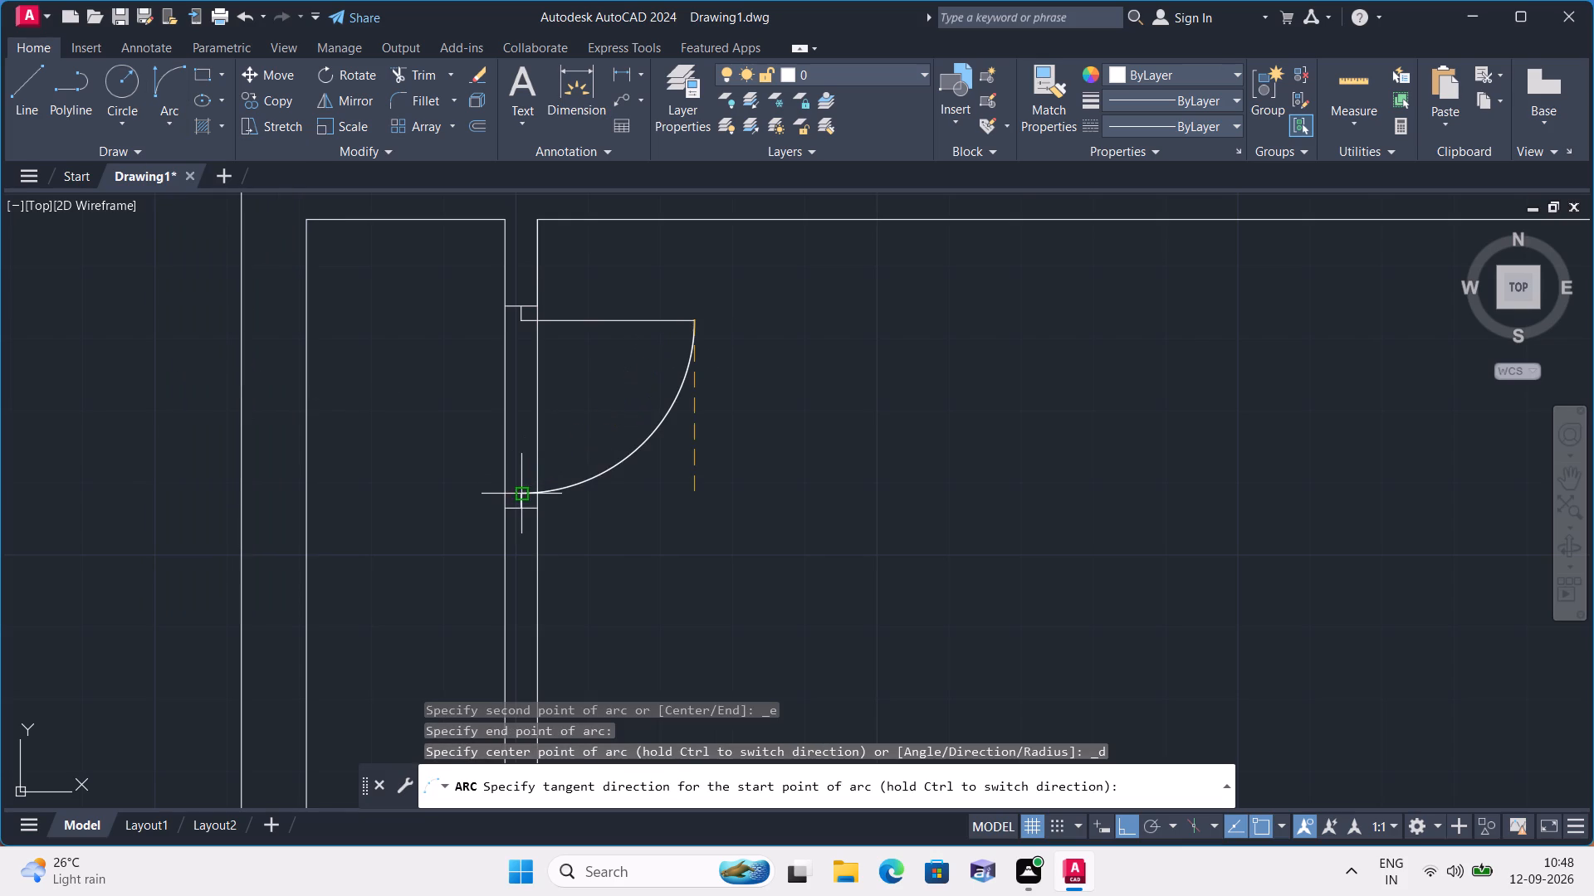
{"action": "left_click", "coordinate": [595, 478]}
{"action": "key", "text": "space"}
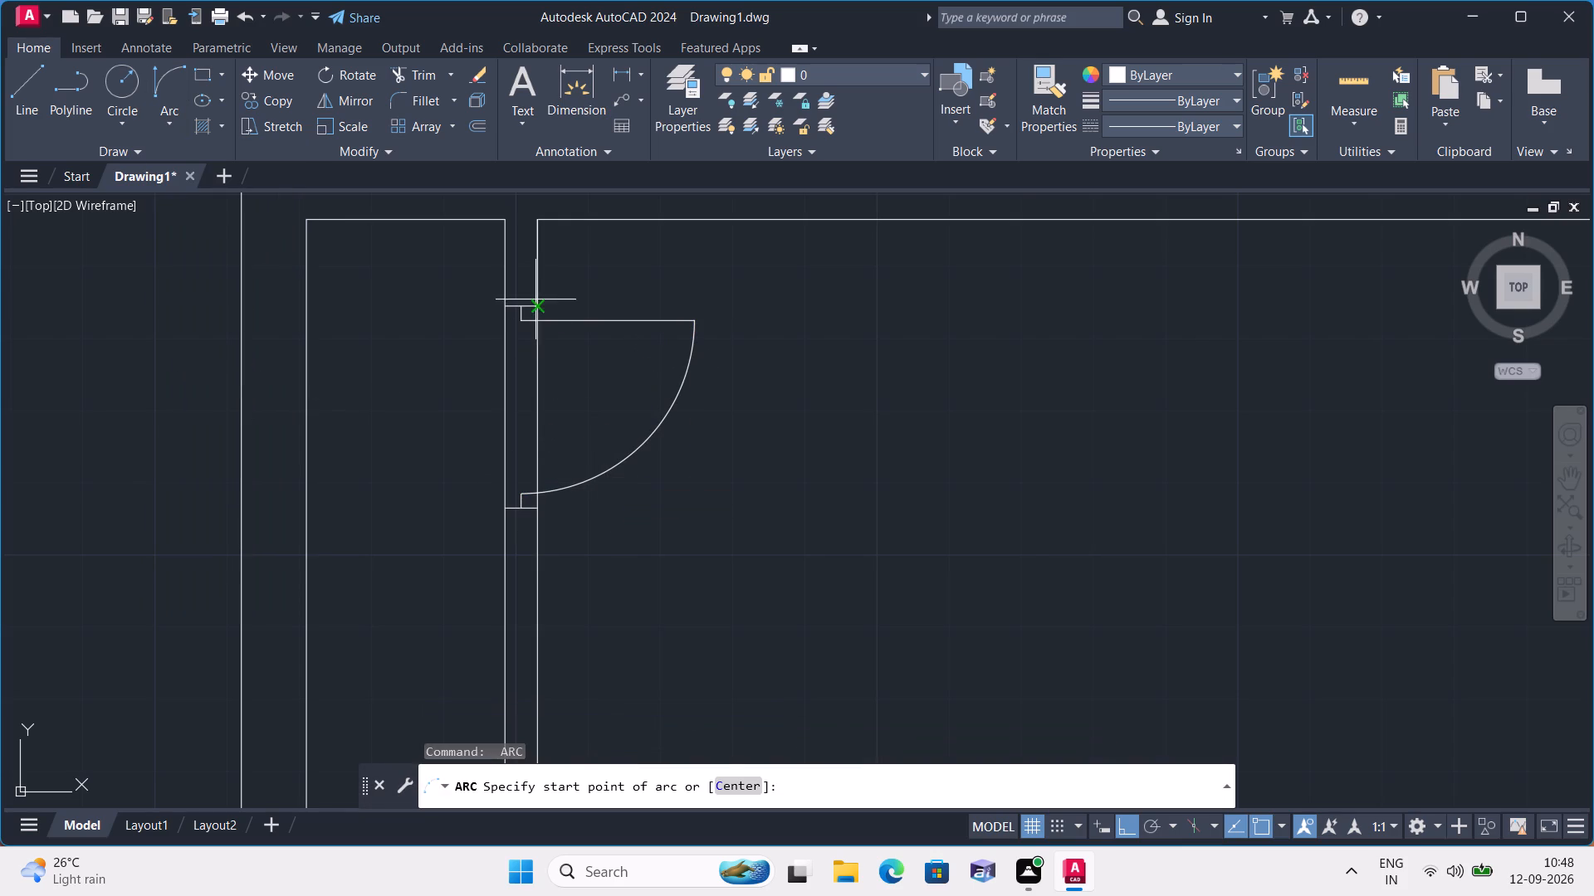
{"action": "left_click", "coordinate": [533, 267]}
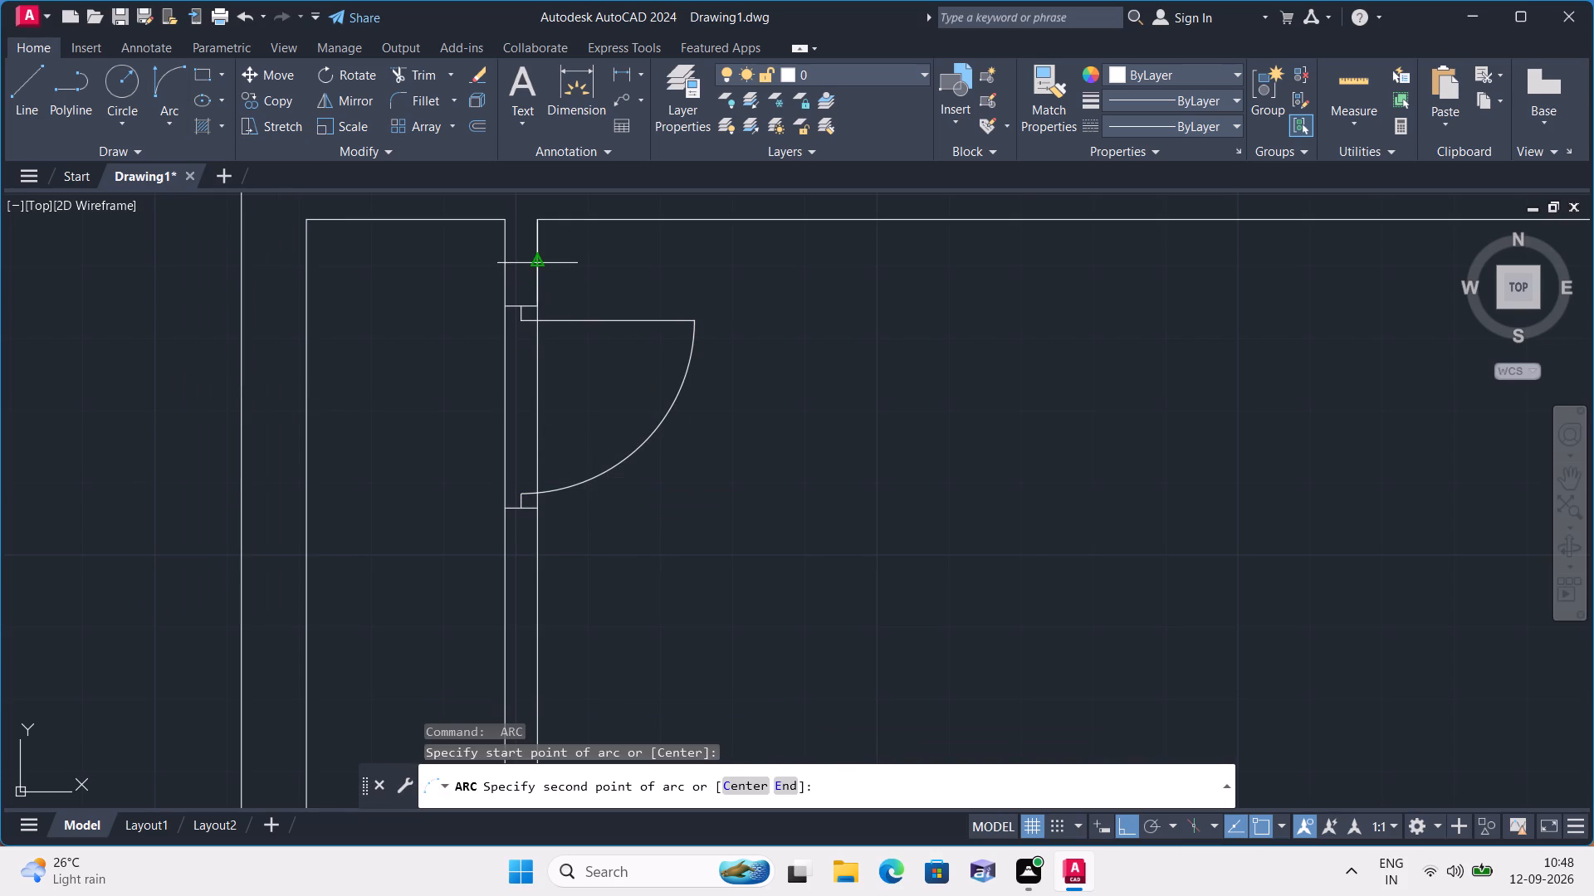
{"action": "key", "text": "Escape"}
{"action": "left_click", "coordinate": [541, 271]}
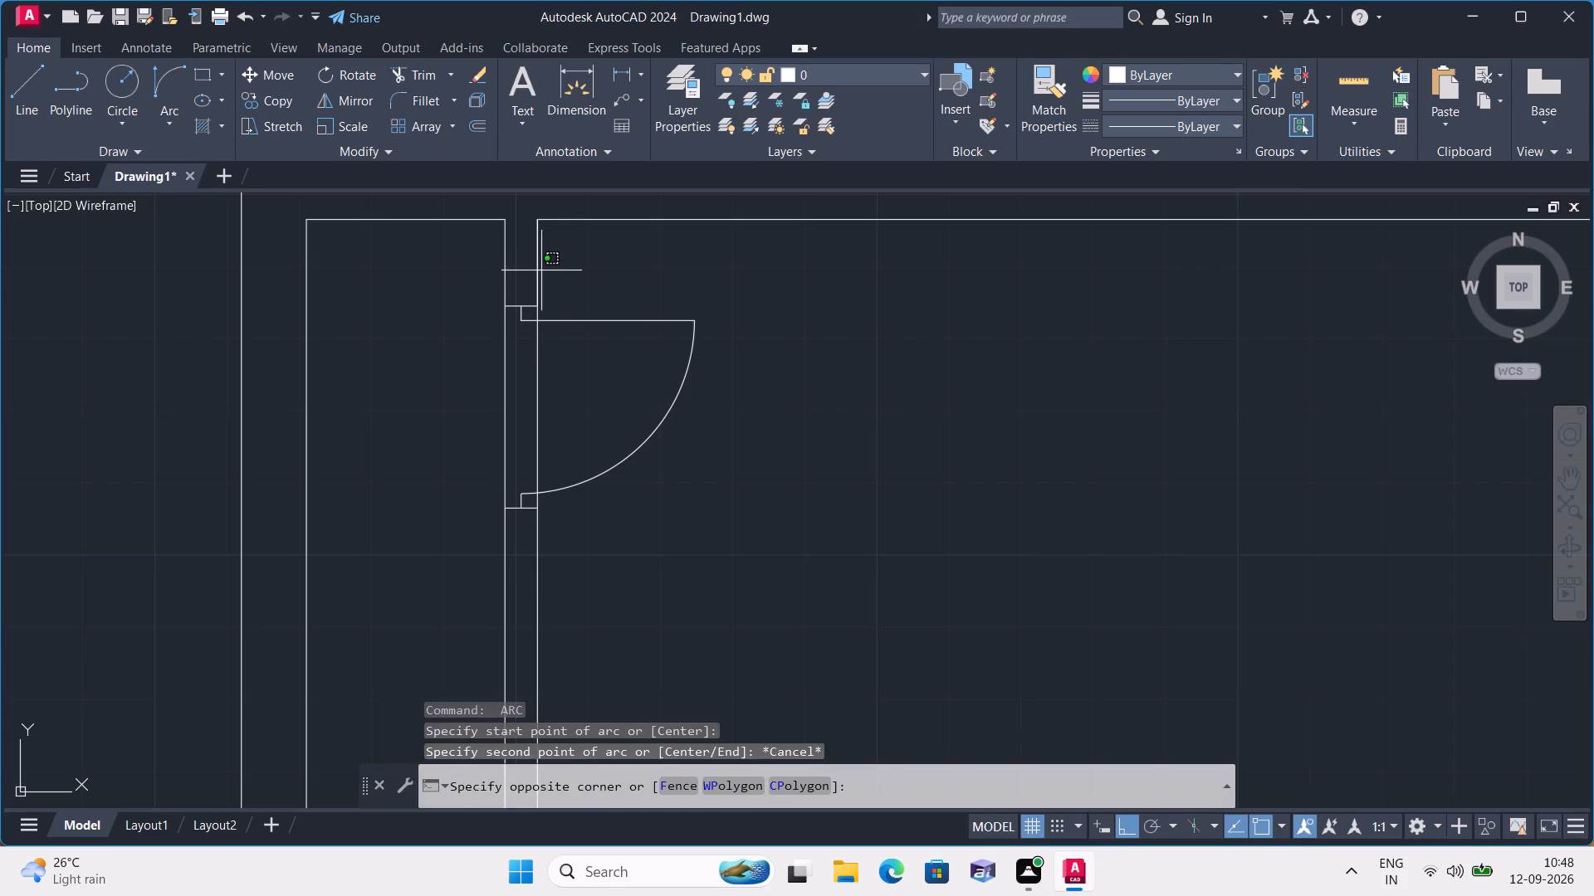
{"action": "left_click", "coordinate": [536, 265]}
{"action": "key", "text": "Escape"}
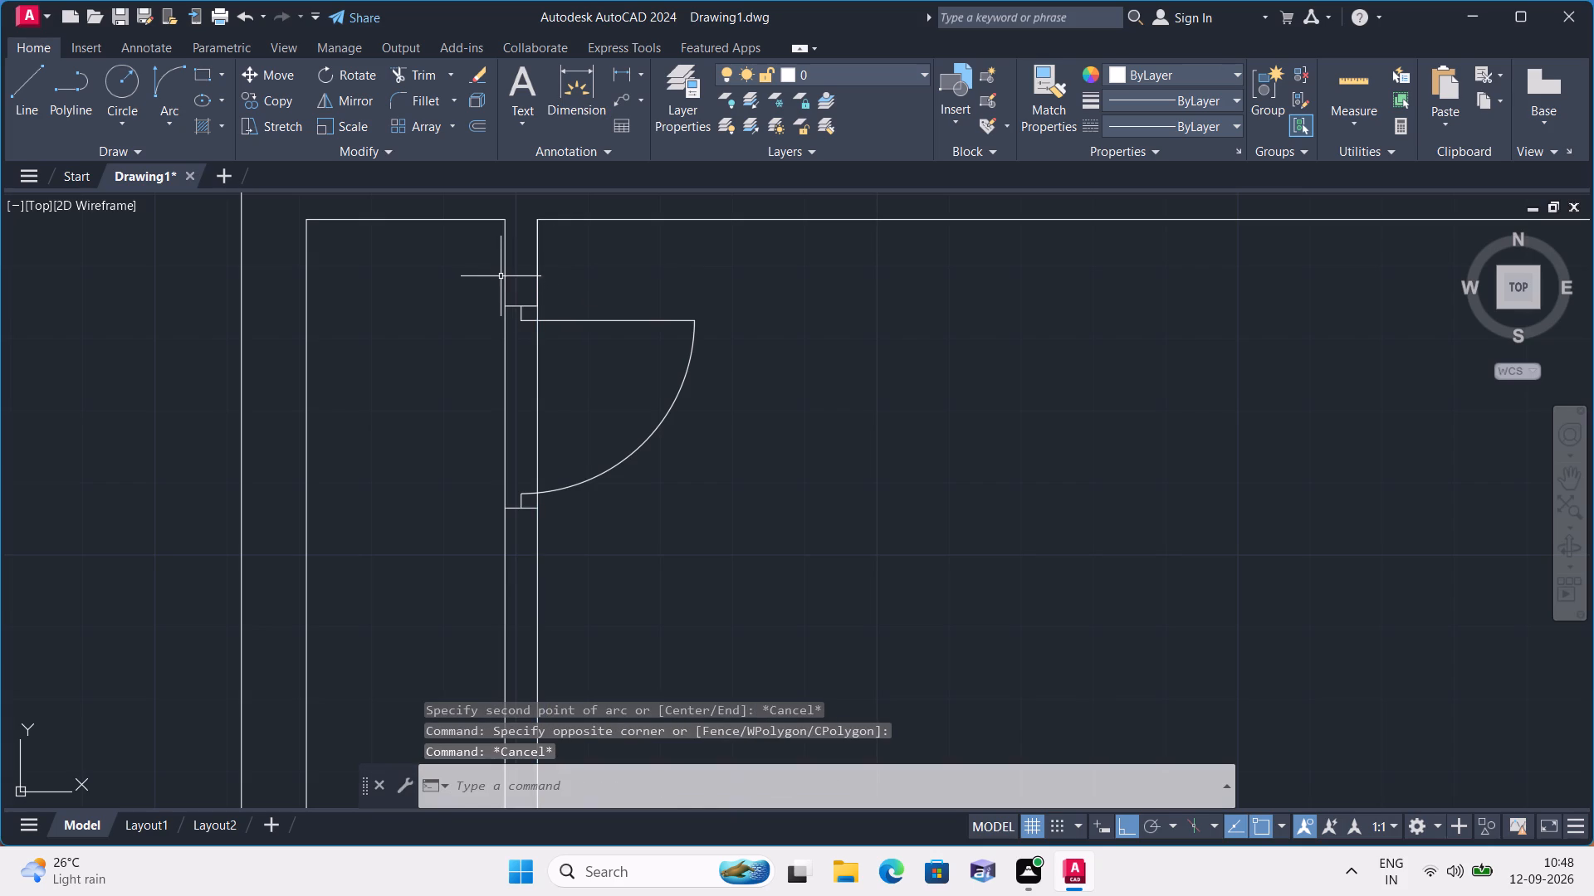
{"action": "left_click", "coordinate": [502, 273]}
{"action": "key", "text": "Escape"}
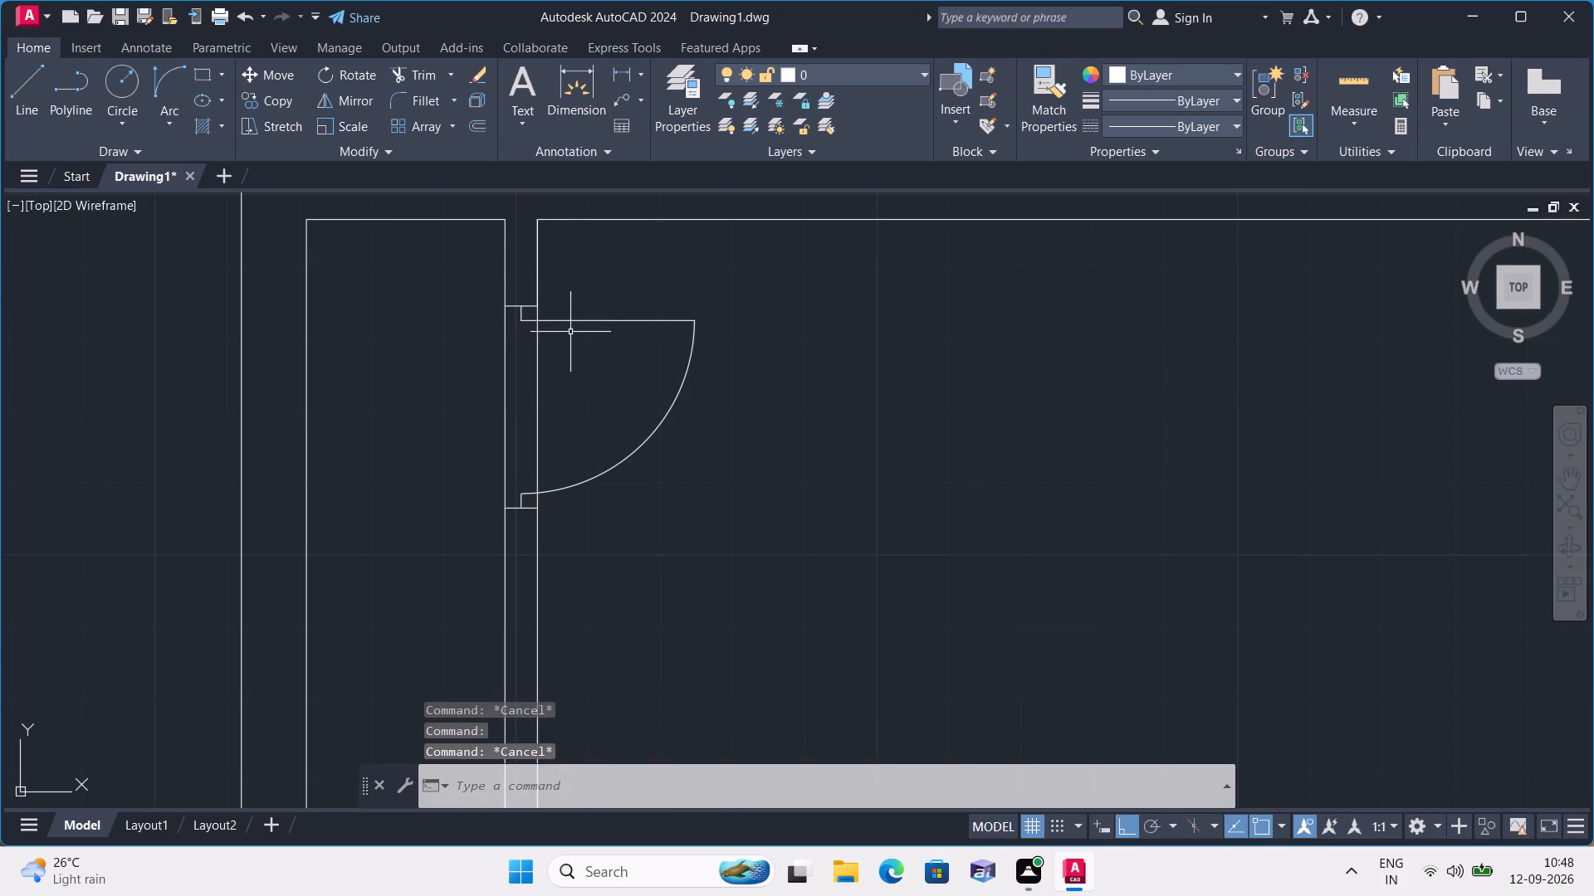
Trim the partition's room-side face between the two jambs, including the short remnants beside both door stops.
{"action": "scroll", "coordinate": [572, 334], "scroll_direction": "down", "scroll_amount": 1}
{"action": "type", "text": "trim"}
{"action": "key", "text": "space"}
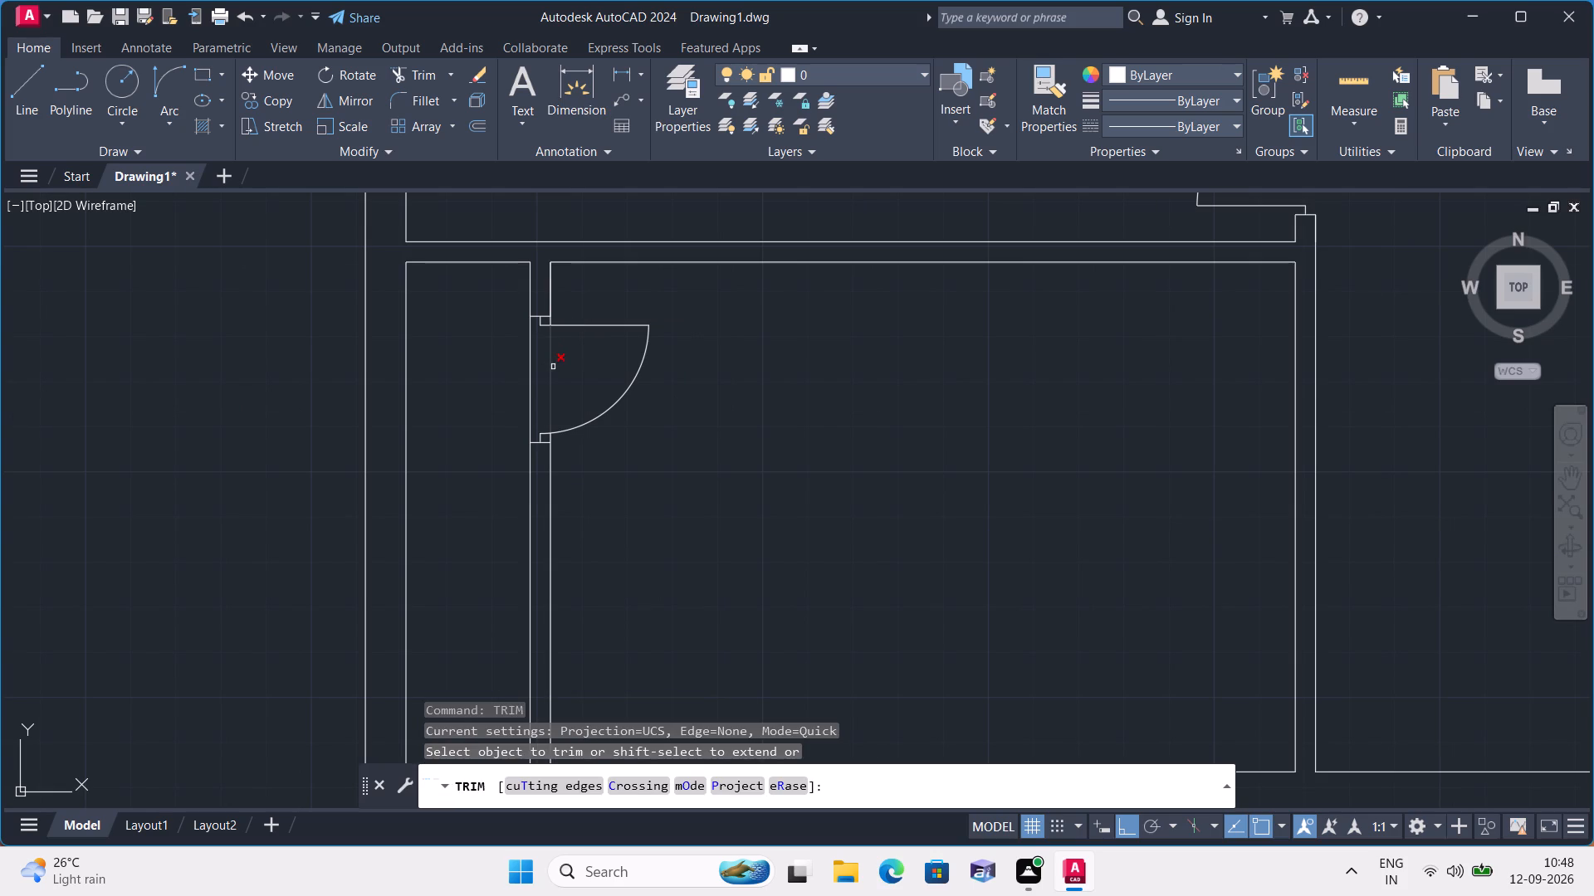
{"action": "left_click", "coordinate": [553, 367]}
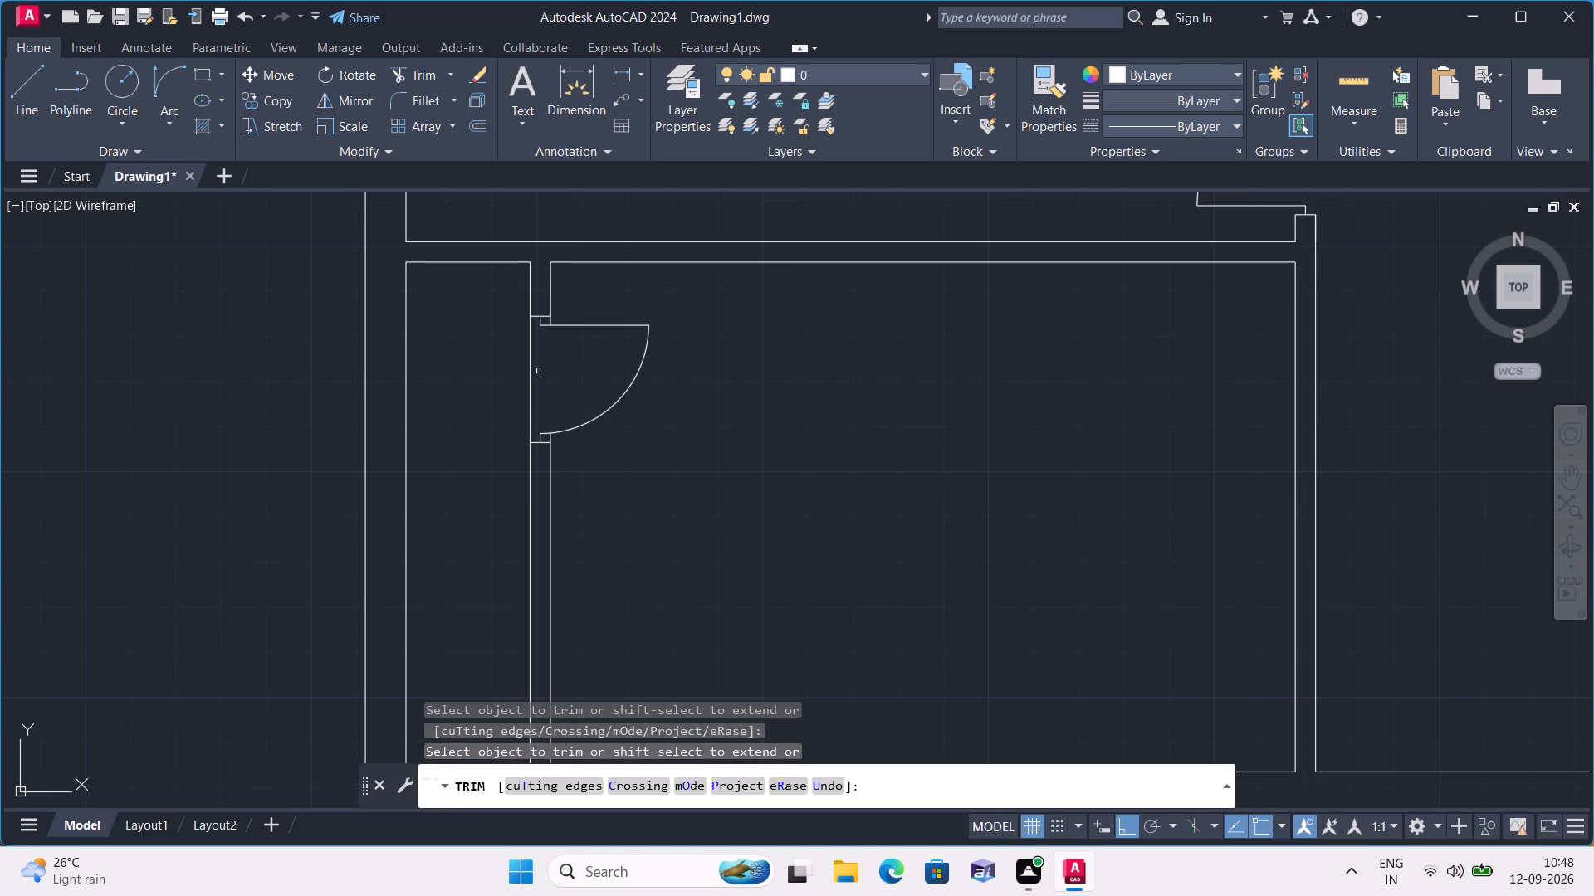
{"action": "scroll", "coordinate": [550, 324], "scroll_direction": "up", "scroll_amount": 3}
{"action": "left_click", "coordinate": [545, 317]}
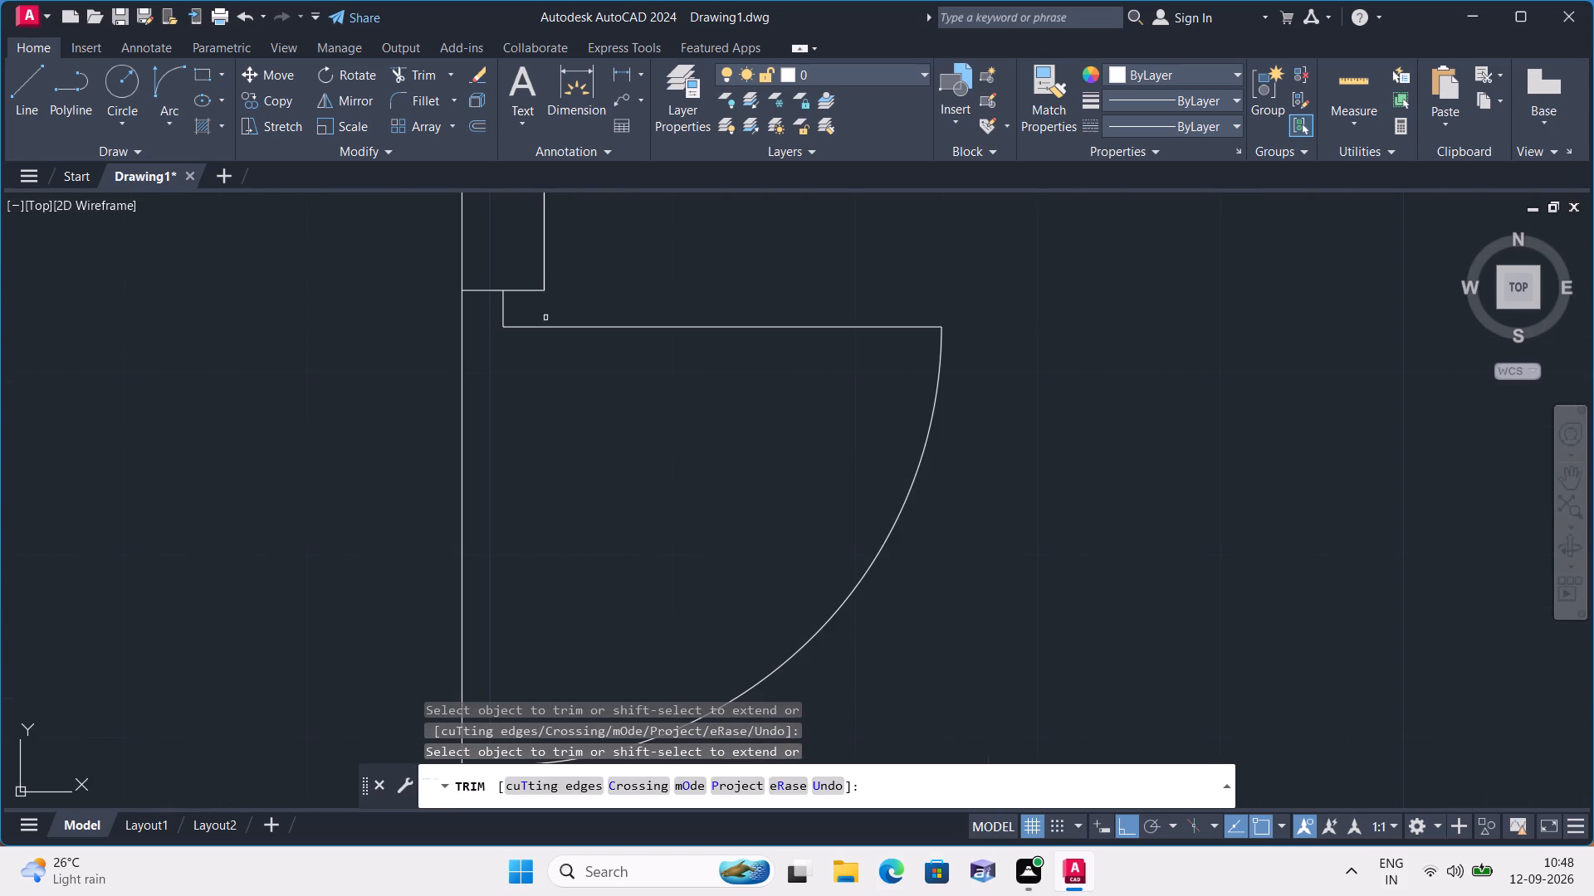
{"action": "scroll", "coordinate": [547, 336], "scroll_direction": "down", "scroll_amount": 2}
{"action": "scroll", "coordinate": [566, 522], "scroll_direction": "up", "scroll_amount": 1}
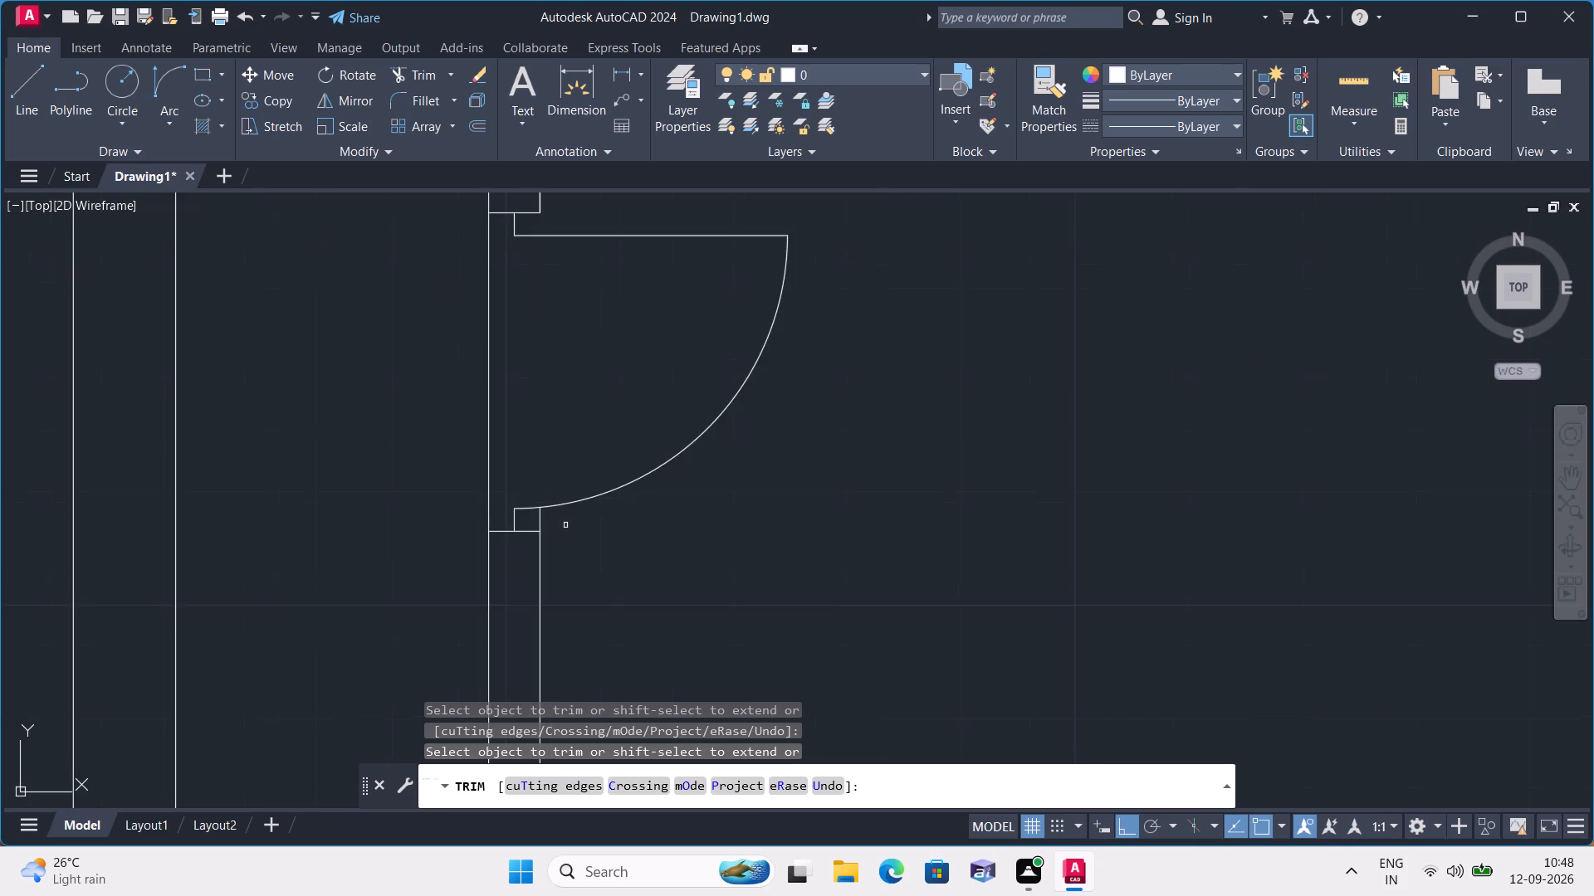
{"action": "scroll", "coordinate": [565, 531], "scroll_direction": "up", "scroll_amount": 2}
{"action": "left_click", "coordinate": [497, 504]}
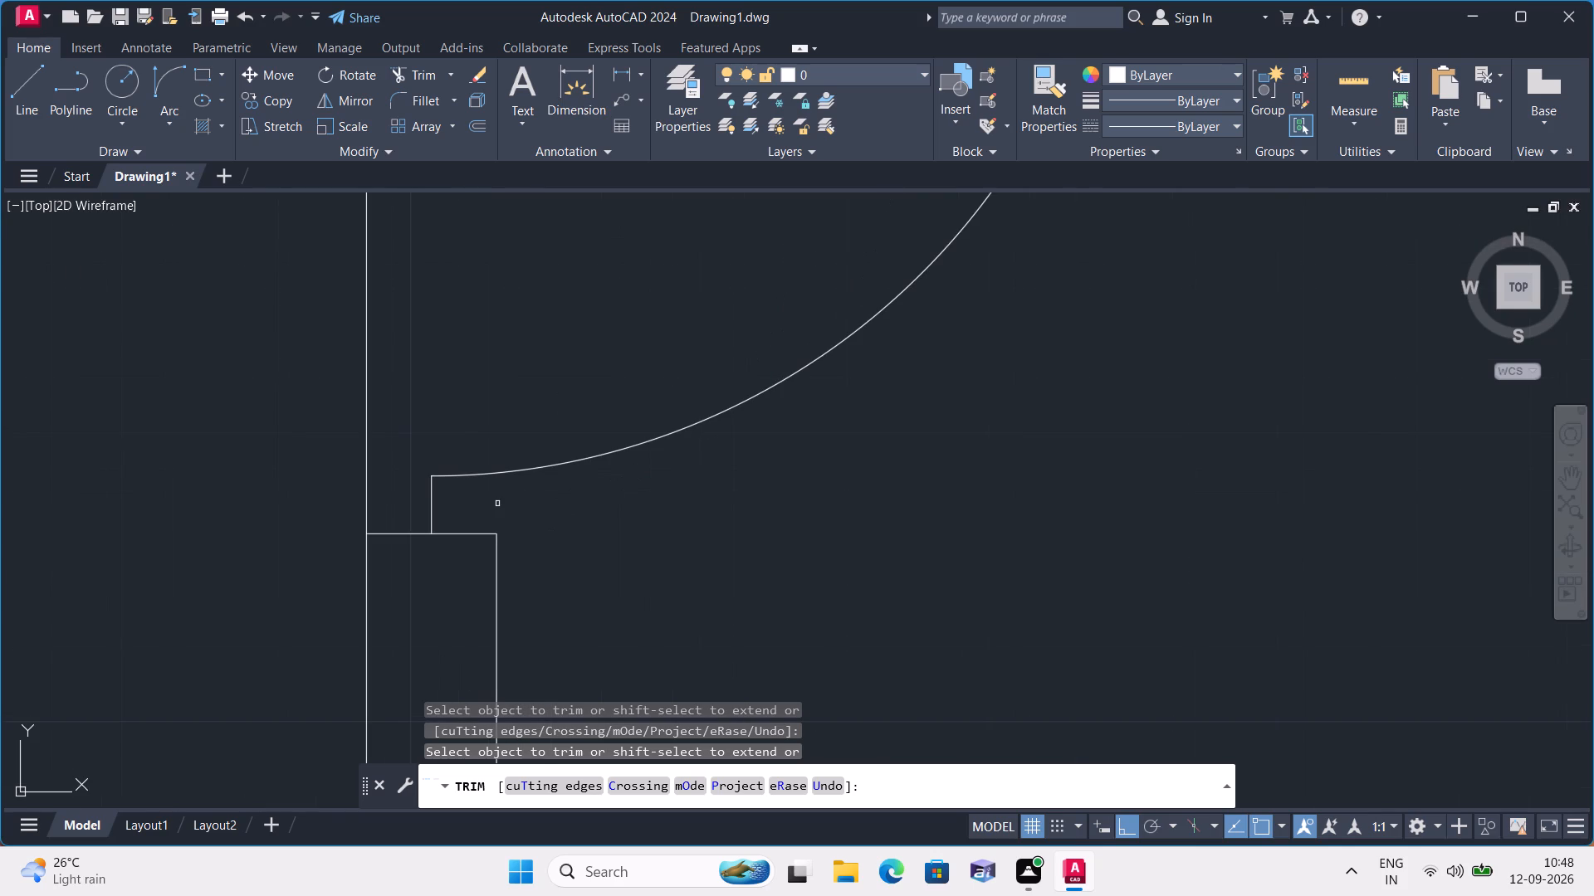
{"action": "scroll", "coordinate": [545, 524], "scroll_direction": "down", "scroll_amount": 5}
{"action": "scroll", "coordinate": [815, 532], "scroll_direction": "down", "scroll_amount": 1}
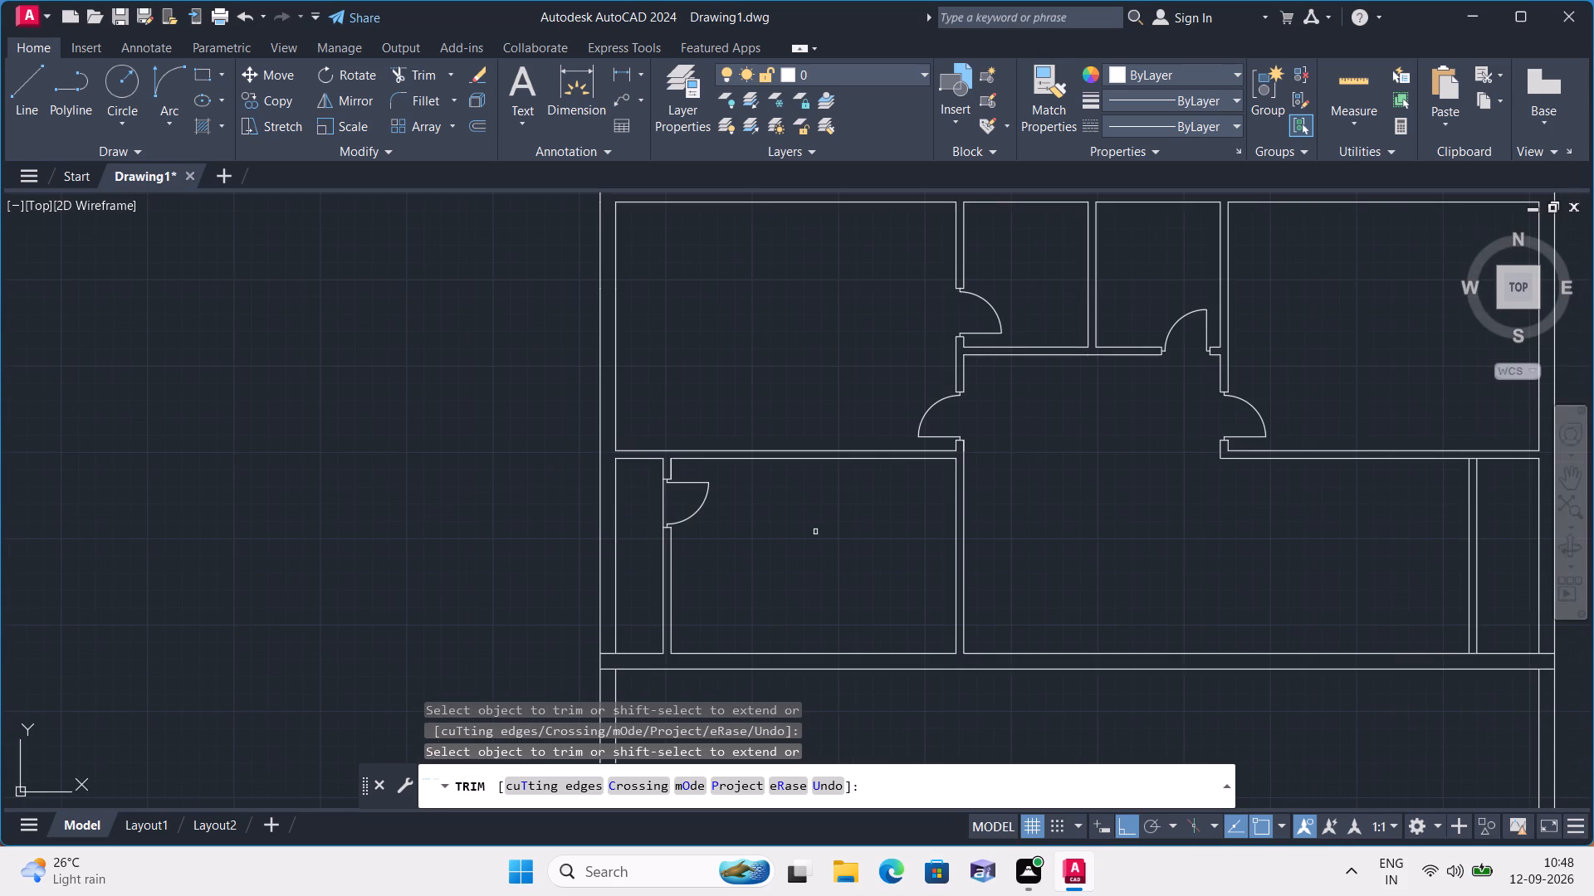
{"action": "key", "text": "space"}
Draw a line 1' up the narrow right space's partition from its lower-right corner, continuing across the partition as the lower door jamb.
{"action": "scroll", "coordinate": [815, 532], "scroll_direction": "down", "scroll_amount": 2}
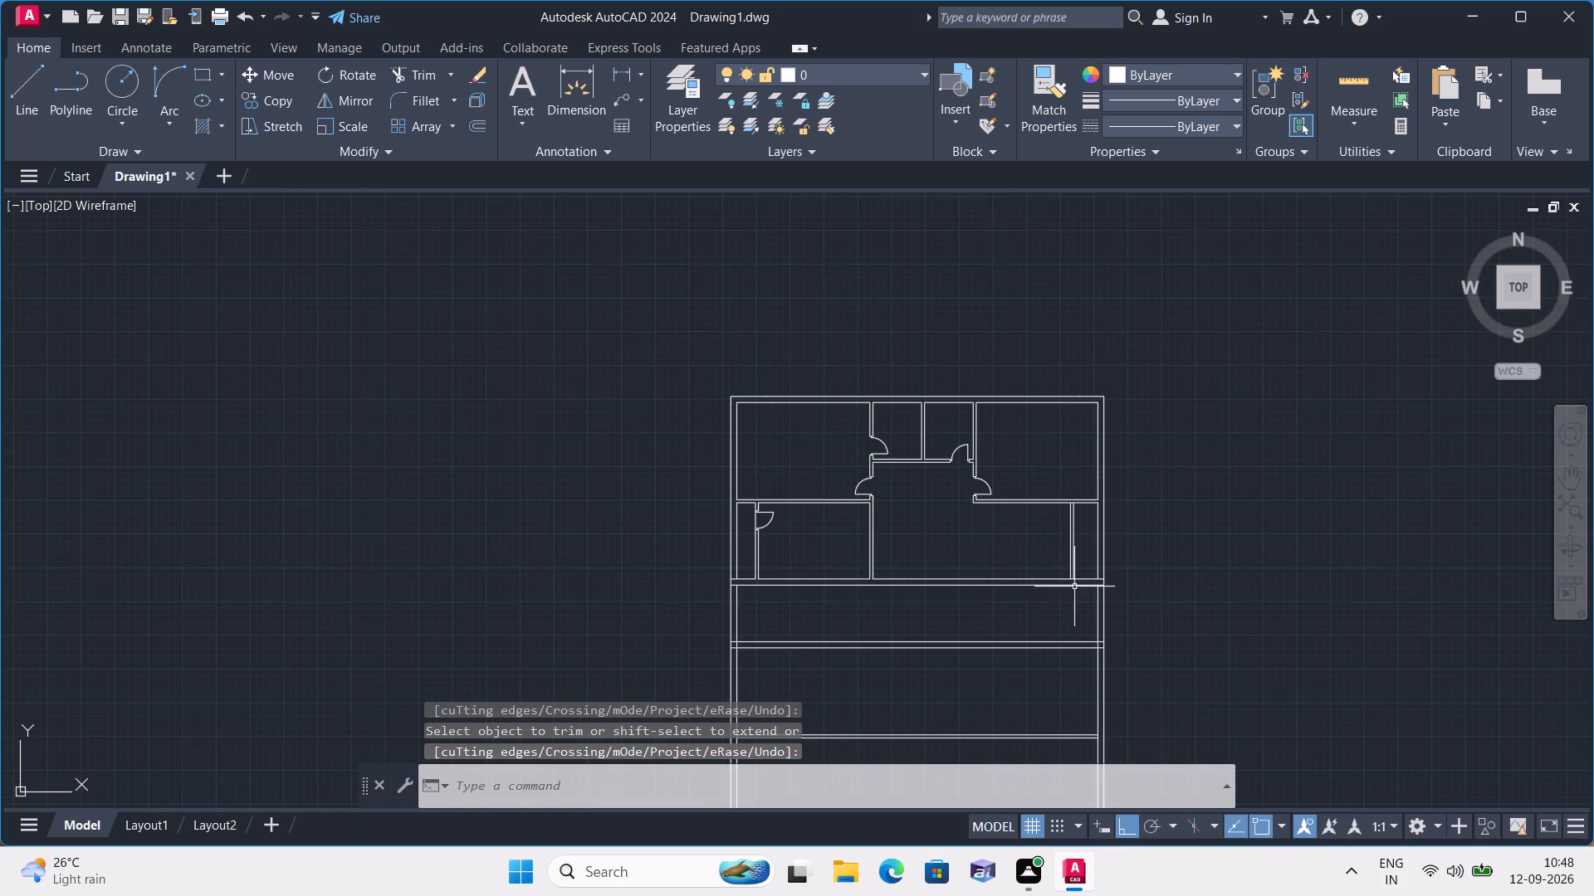
{"action": "scroll", "coordinate": [1051, 573], "scroll_direction": "up", "scroll_amount": 2}
{"action": "middle_click_drag", "start_coordinate": [1053, 558], "coordinate": [839, 509]}
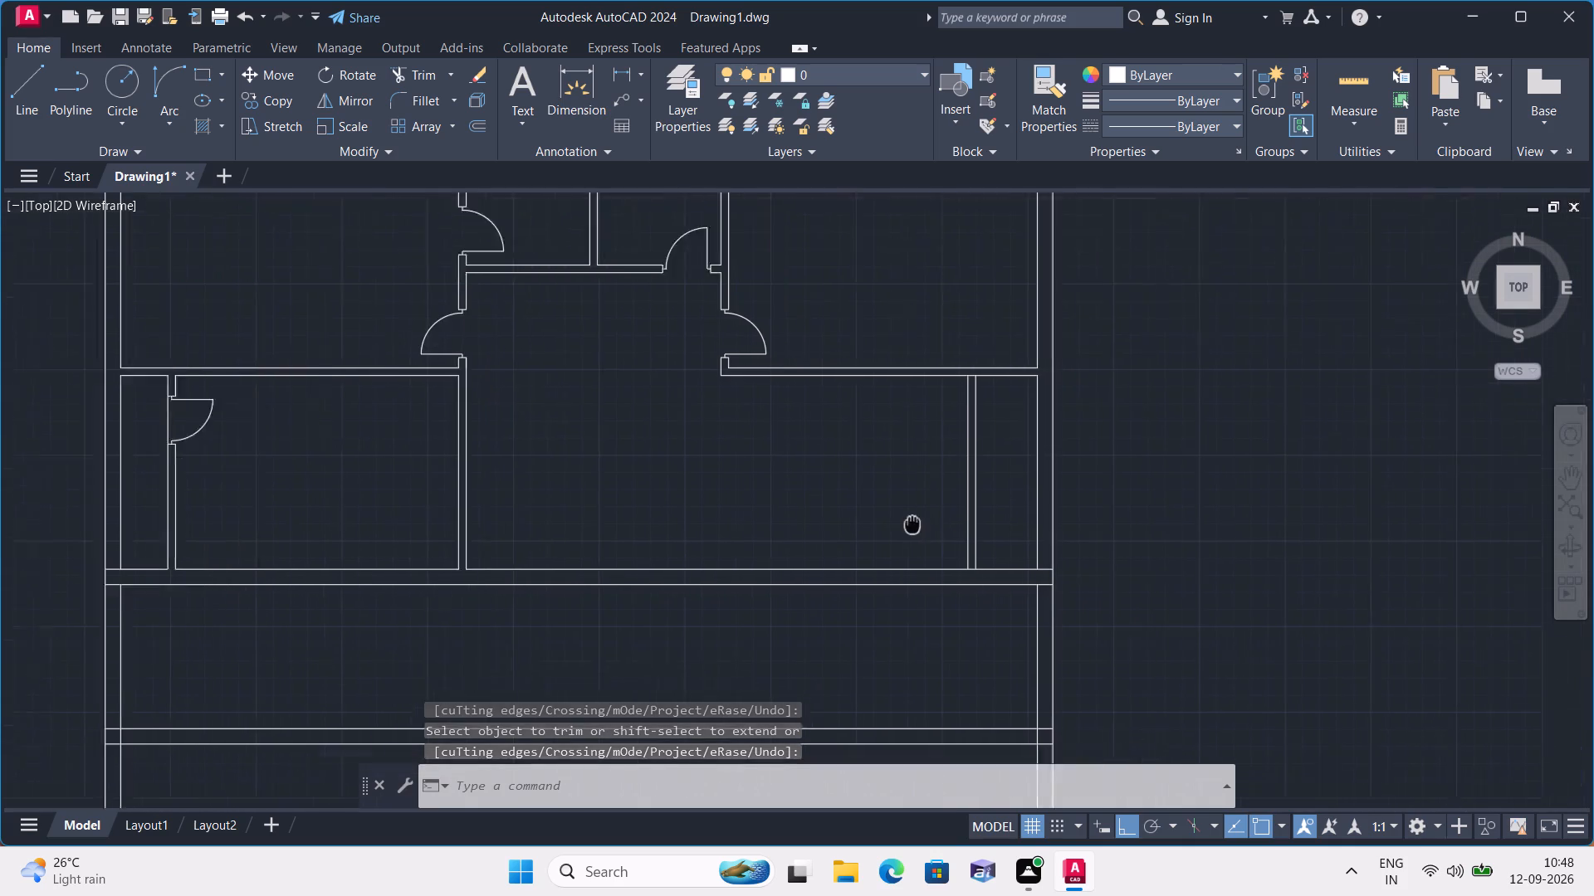
{"action": "middle_click_drag", "start_coordinate": [839, 509], "coordinate": [668, 462]}
{"action": "scroll", "coordinate": [668, 462], "scroll_direction": "up", "scroll_amount": 1}
{"action": "scroll", "coordinate": [703, 486], "scroll_direction": "down", "scroll_amount": 1}
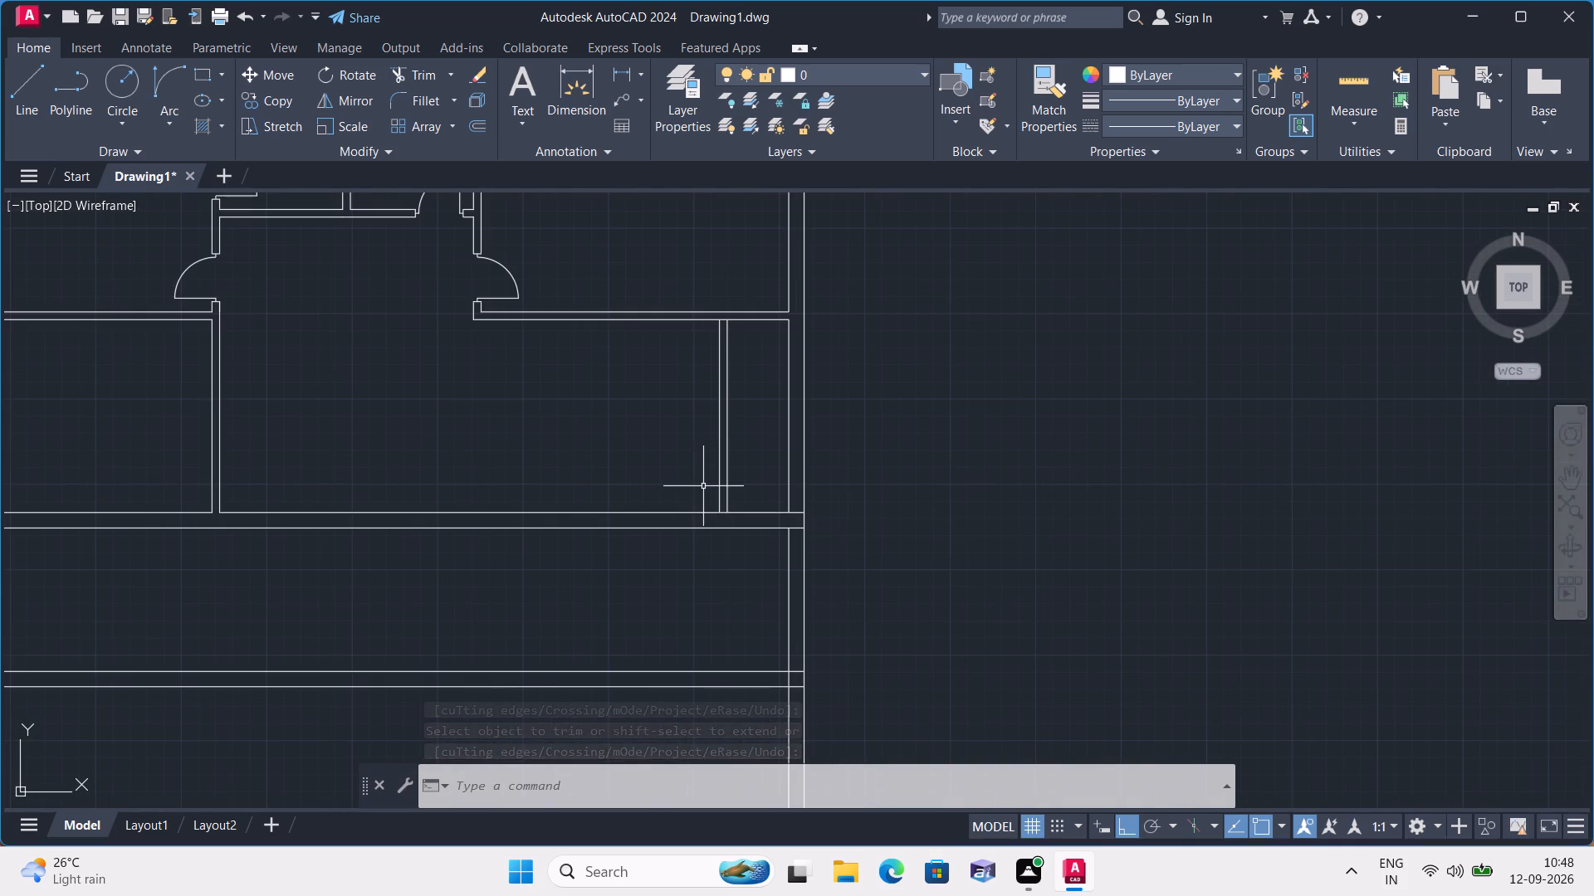
{"action": "scroll", "coordinate": [594, 537], "scroll_direction": "up", "scroll_amount": 2}
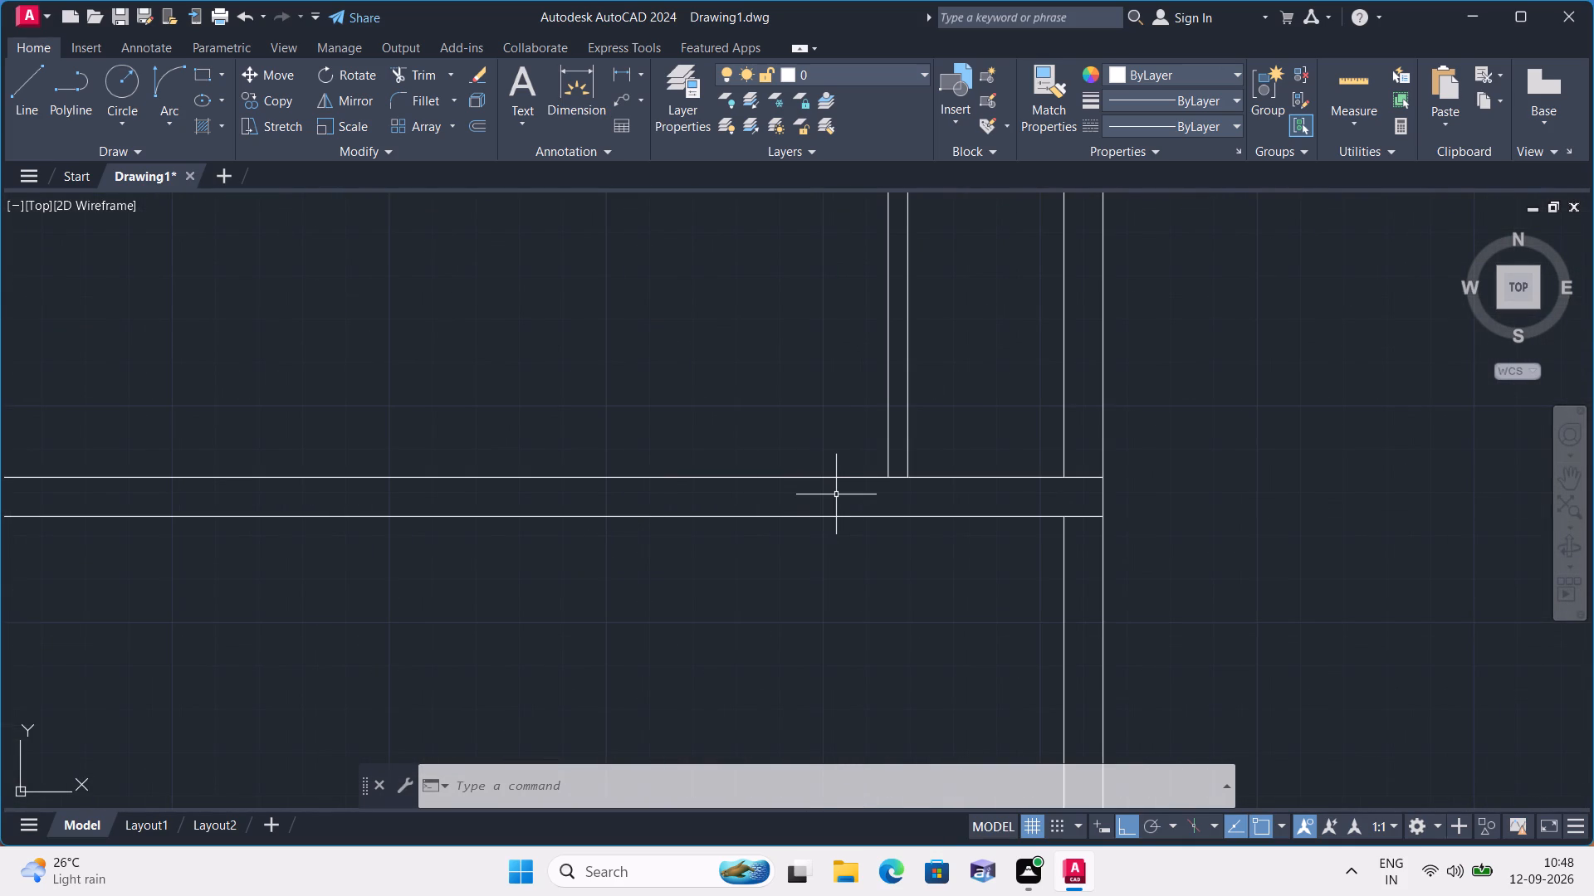
{"action": "type", "text": ";l"}
{"action": "key", "text": "space"}
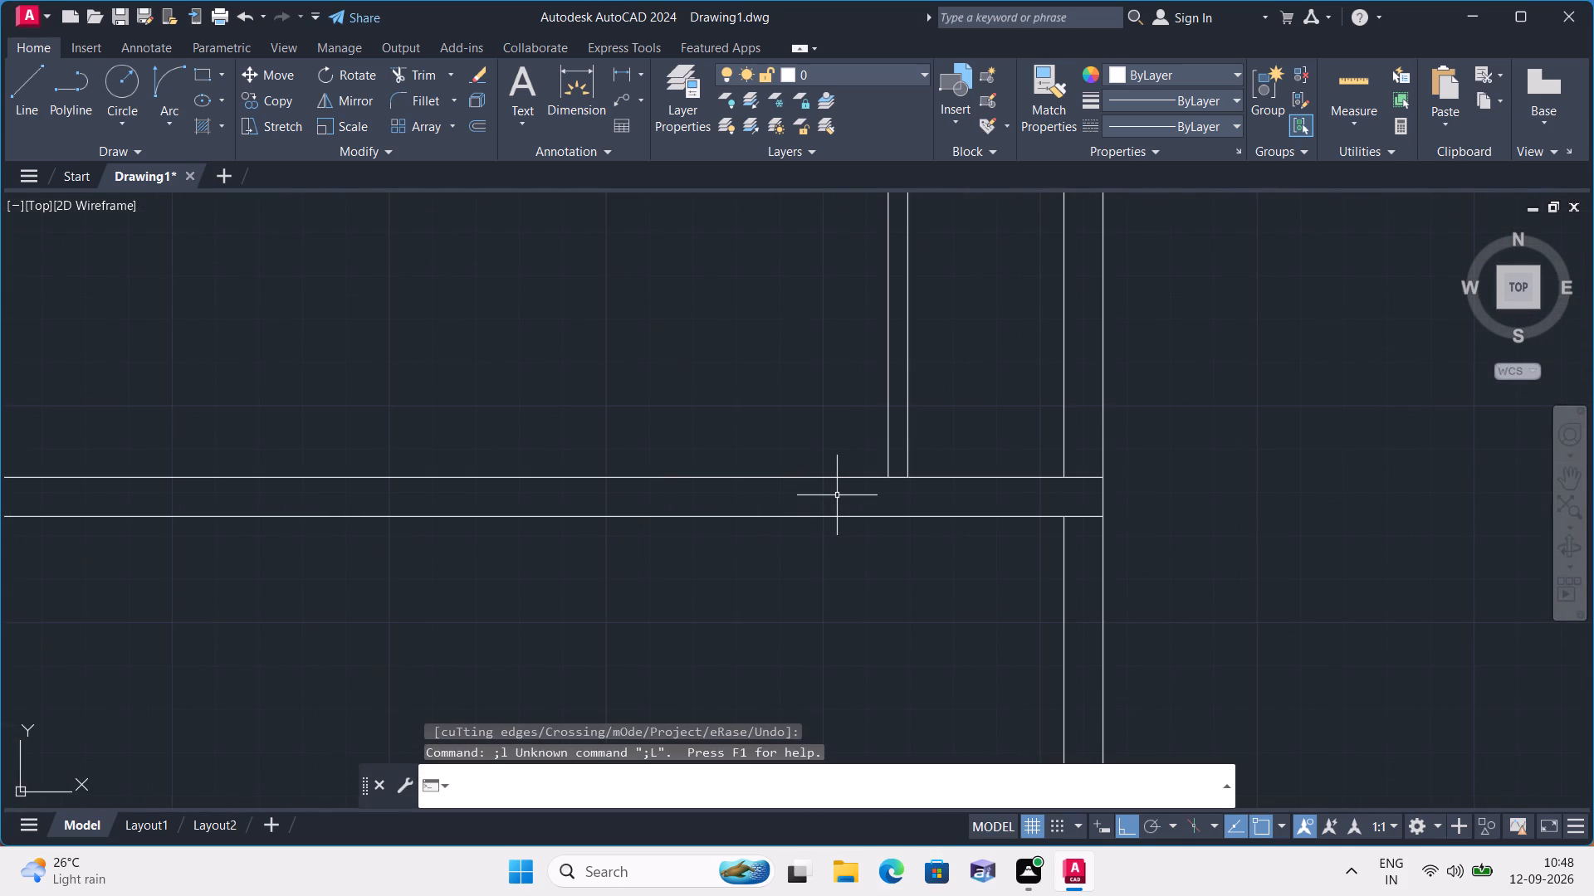
{"action": "type", "text": "l"}
{"action": "key", "text": "space"}
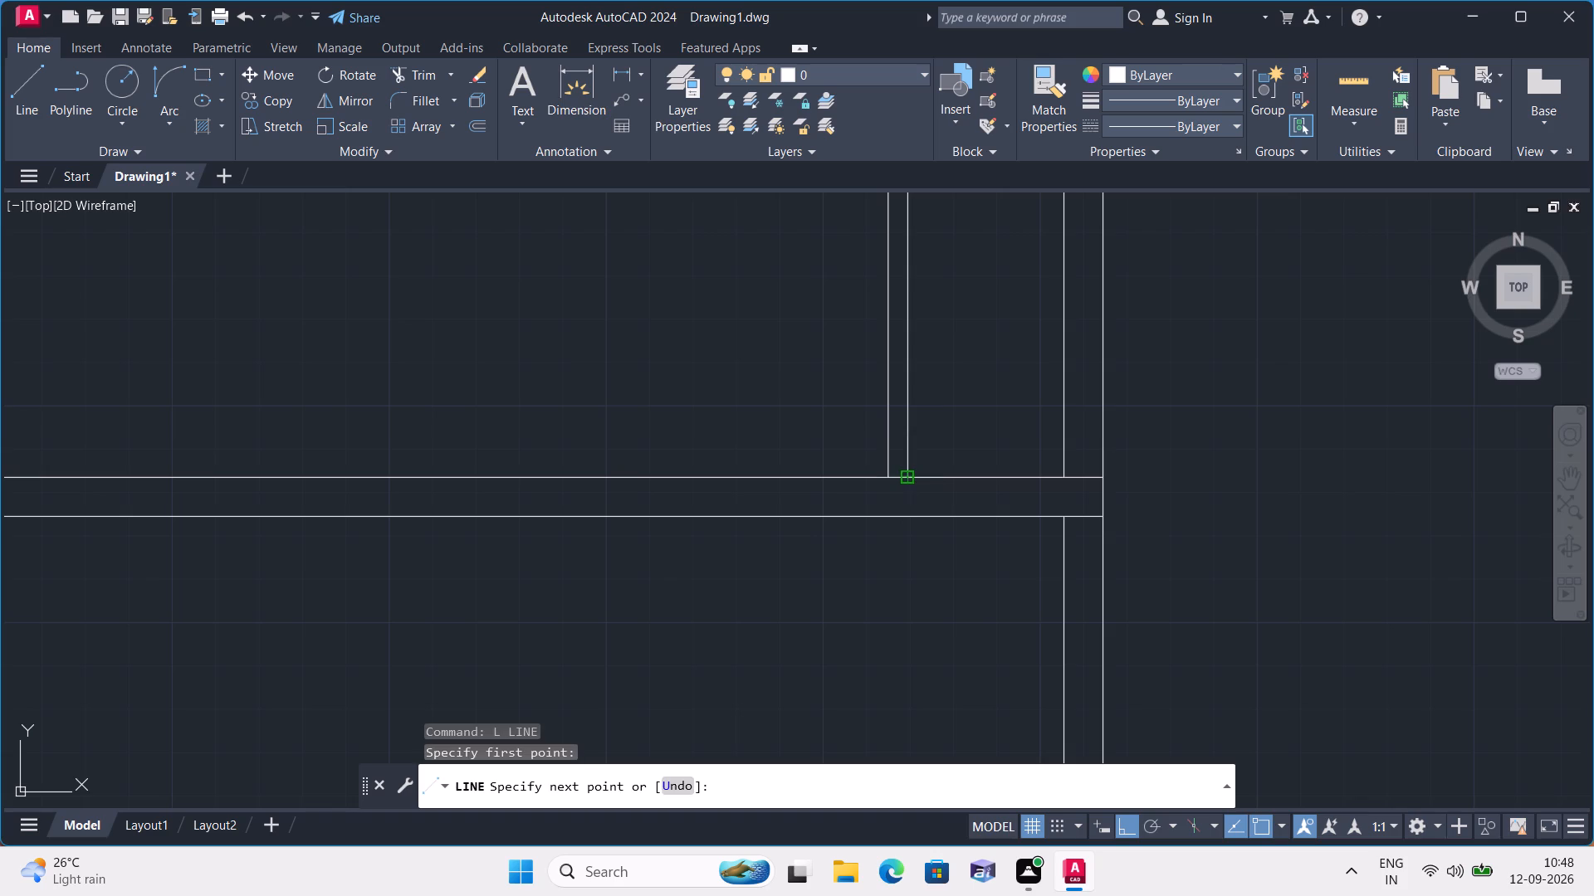
{"action": "left_click", "coordinate": [907, 481]}
{"action": "type", "text": "1'"}
{"action": "key", "text": "space"}
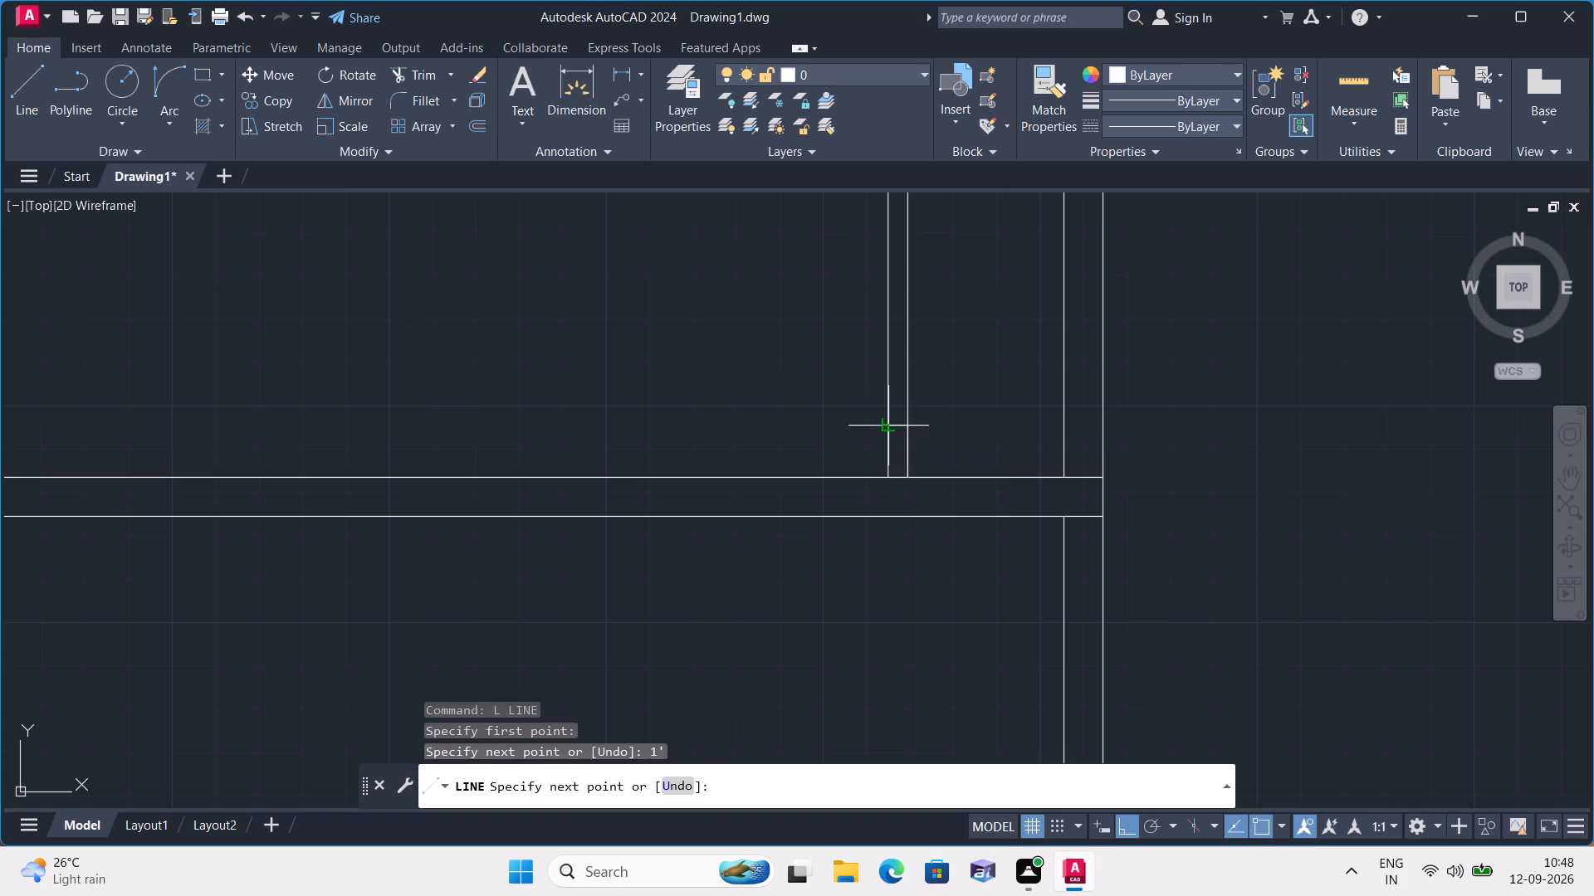
{"action": "left_click", "coordinate": [884, 427]}
{"action": "key", "text": "space"}
Draw a chain of 2", 2' and 2" segments up the partition's centre from the lower jamb's midpoint, continuing across to its right face.
{"action": "key", "text": "space"}
{"action": "left_click", "coordinate": [897, 423]}
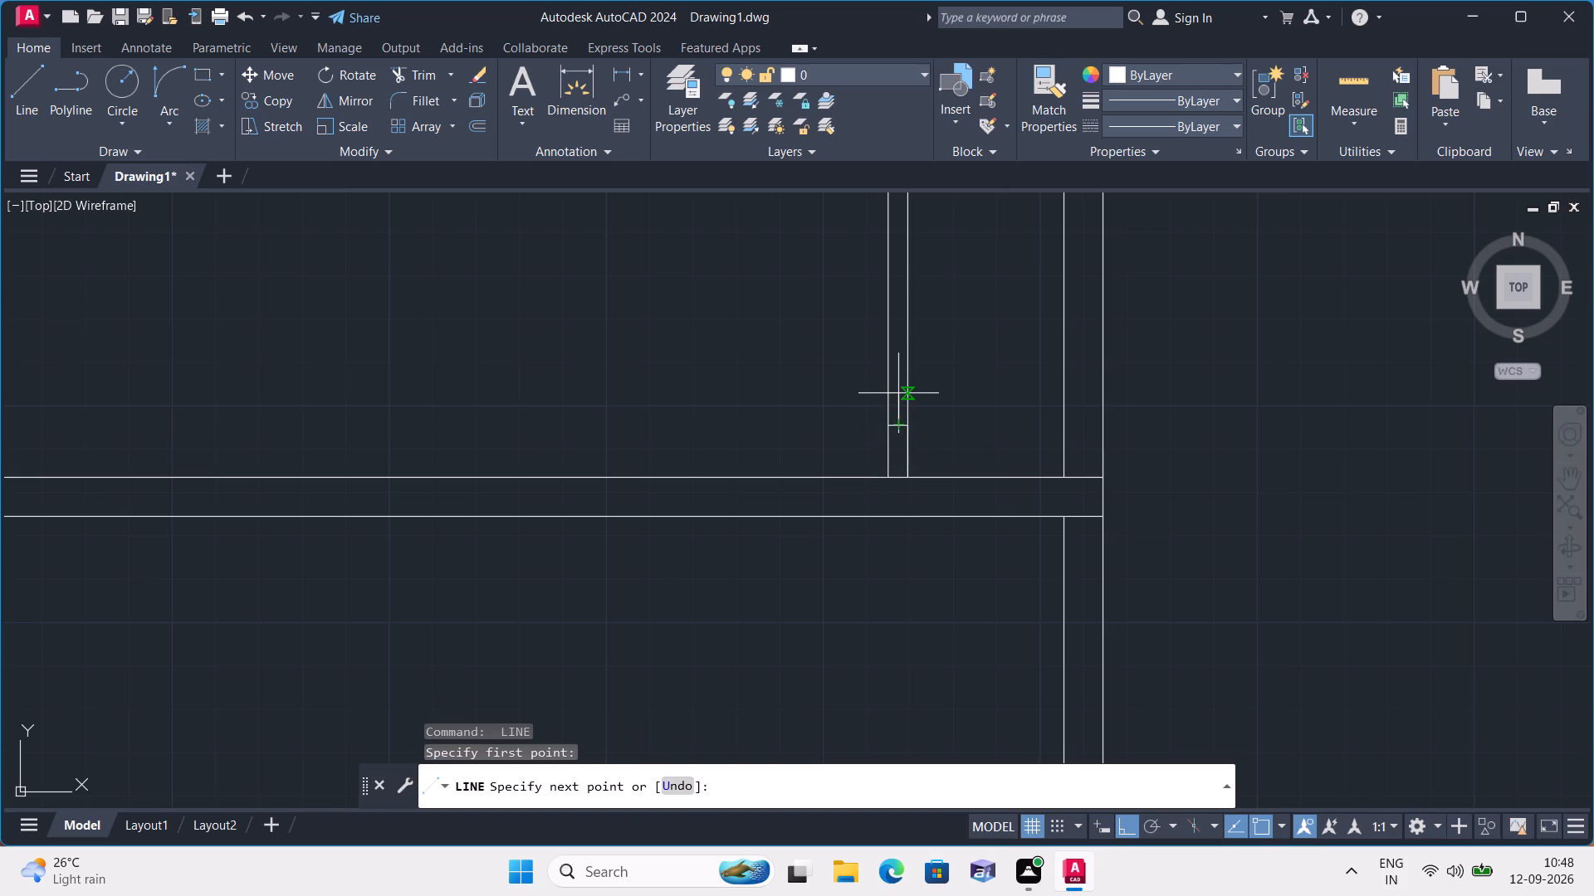
{"action": "type", "text": "2\""}
{"action": "key", "text": "space"}
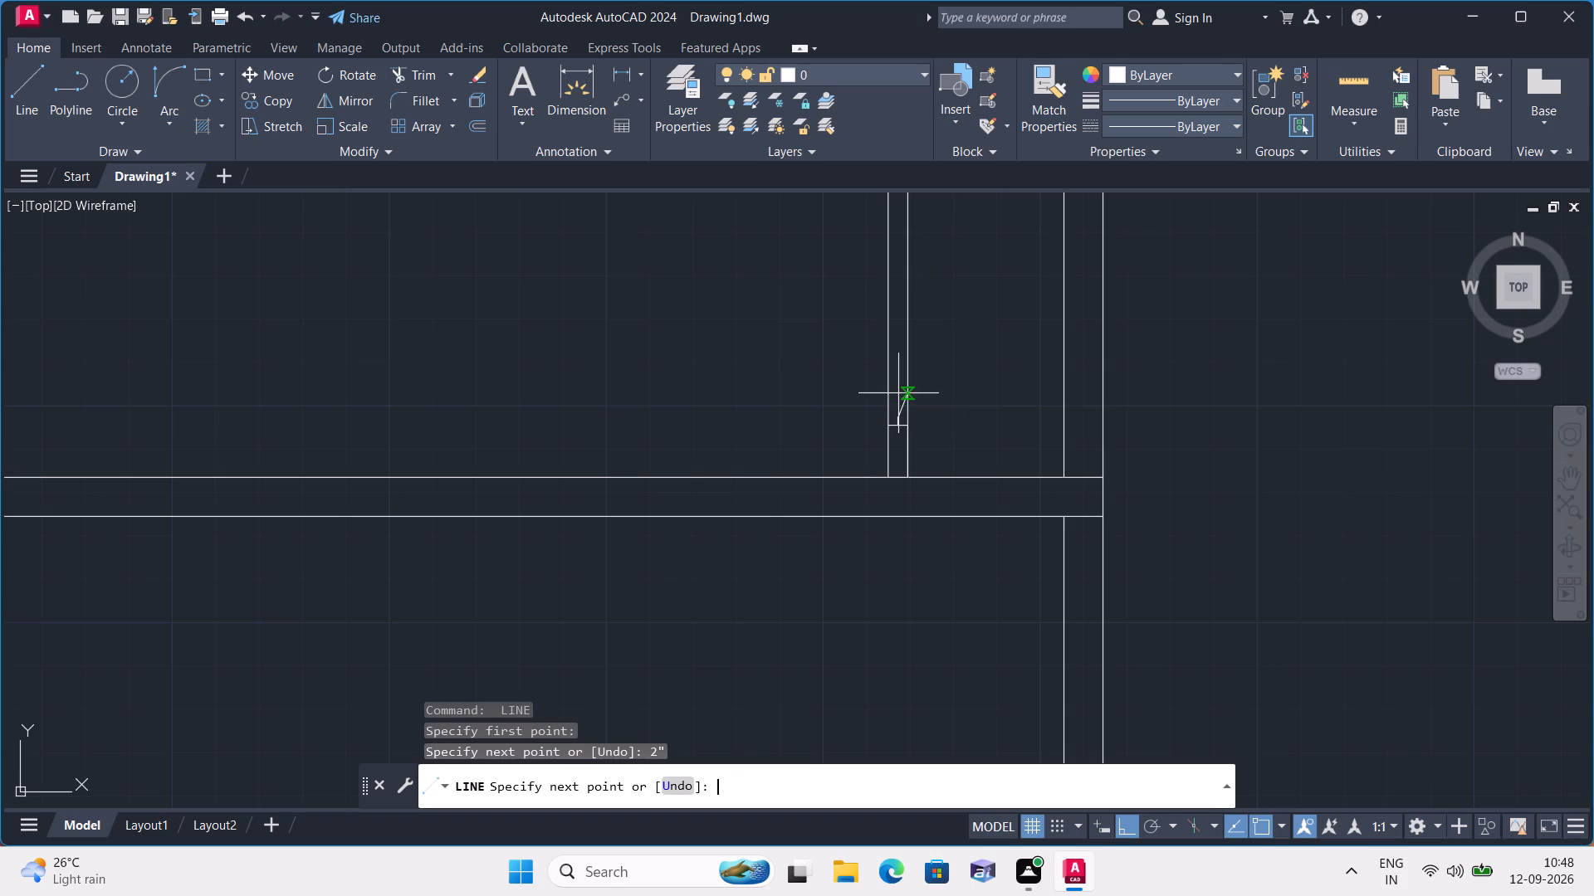
{"action": "type", "text": "2'"}
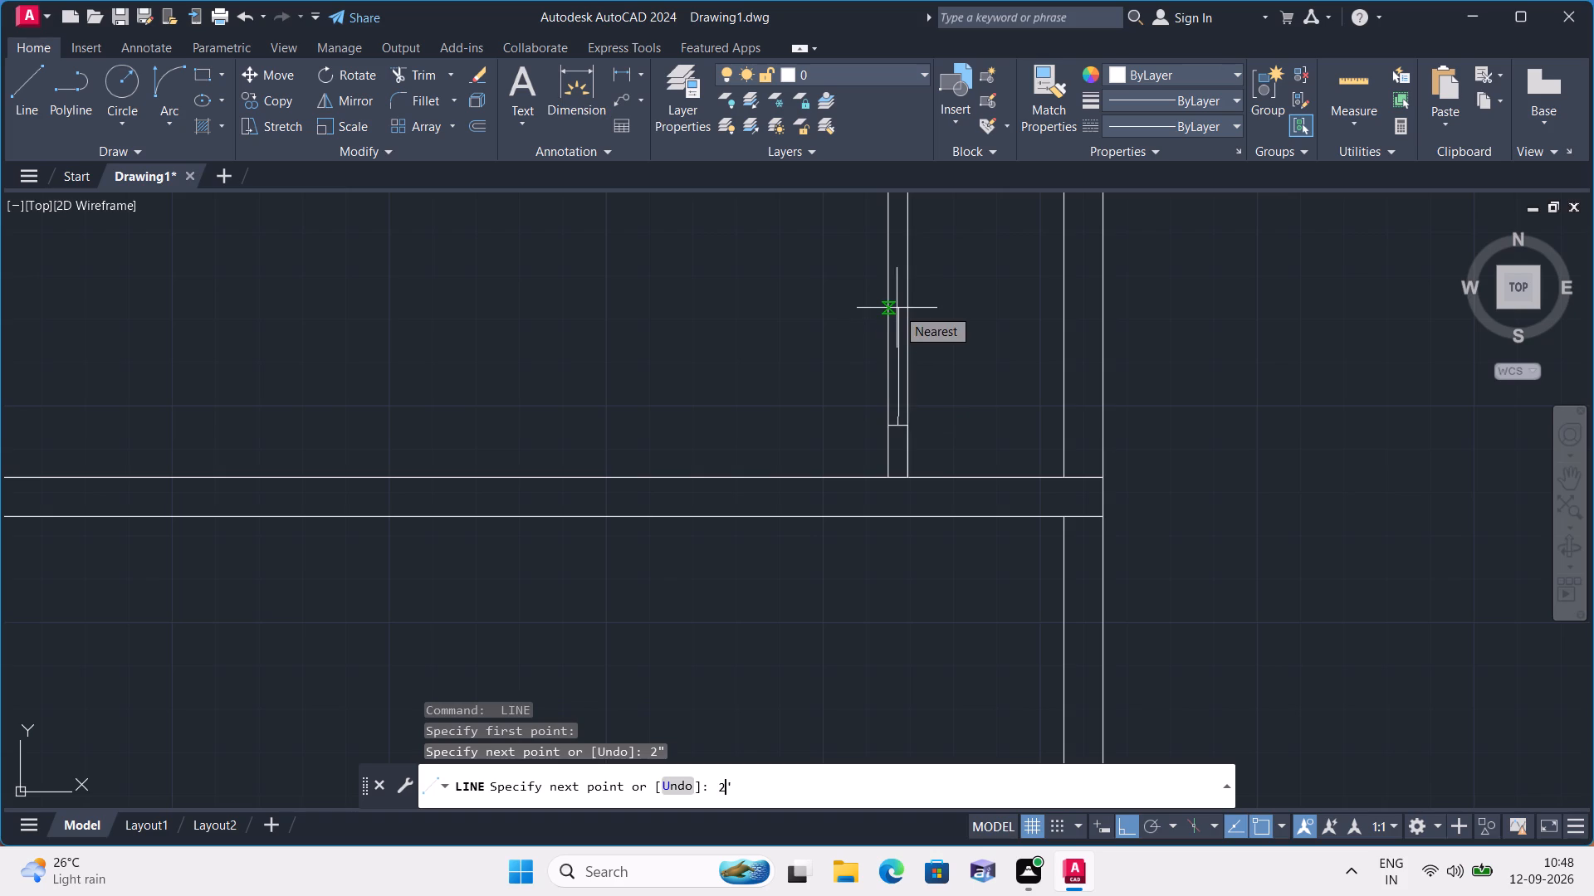
{"action": "key", "text": "space"}
{"action": "type", "text": "2\""}
{"action": "key", "text": "space"}
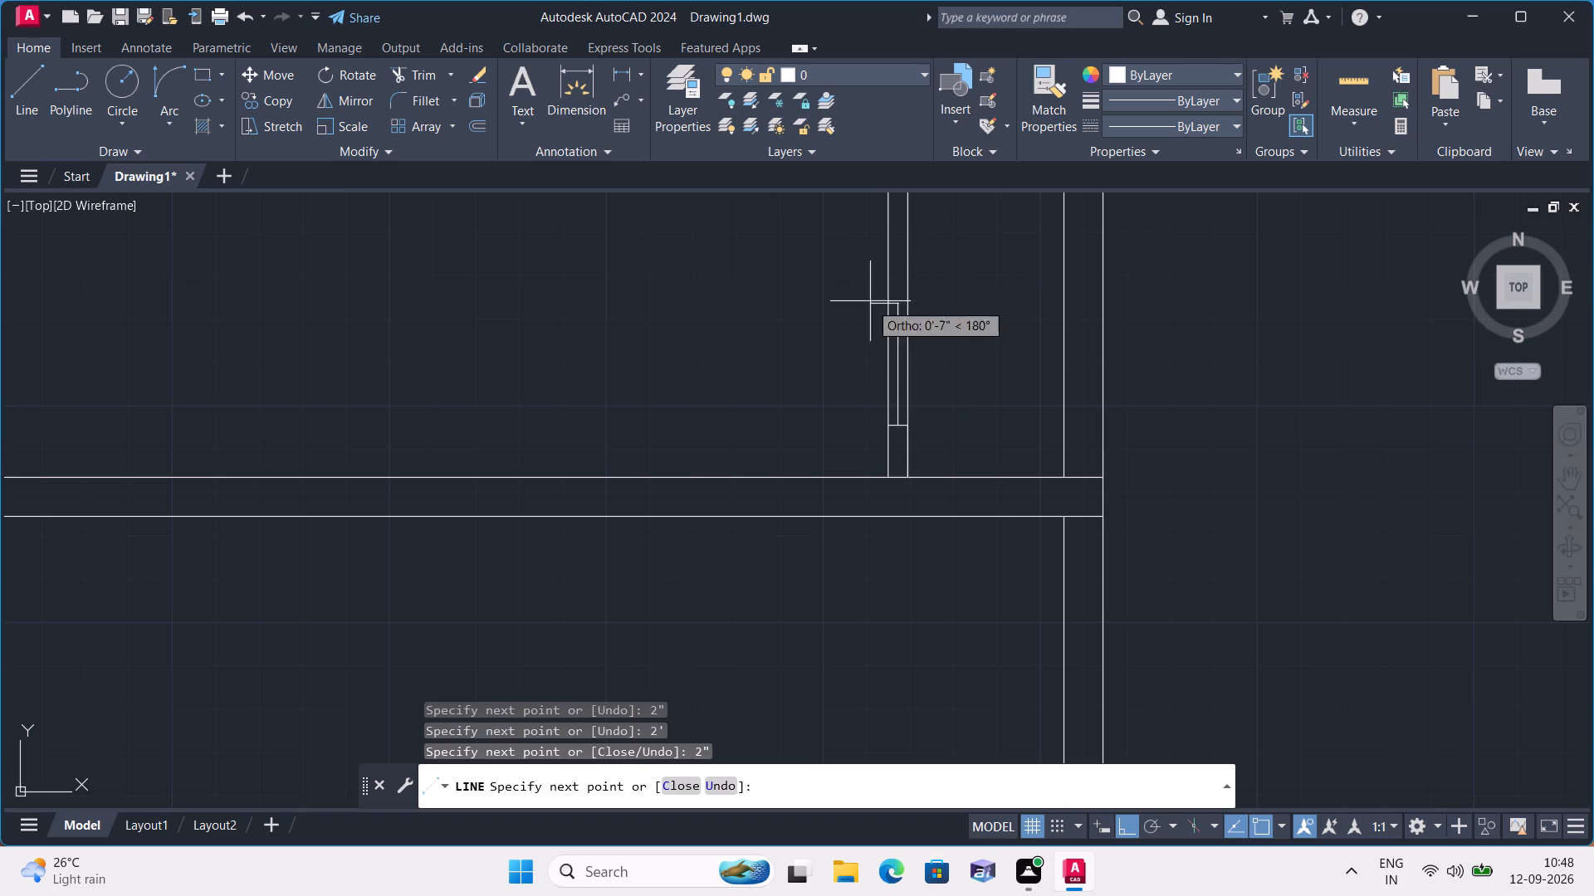
{"action": "left_click", "coordinate": [913, 304]}
{"action": "key", "text": "space"}
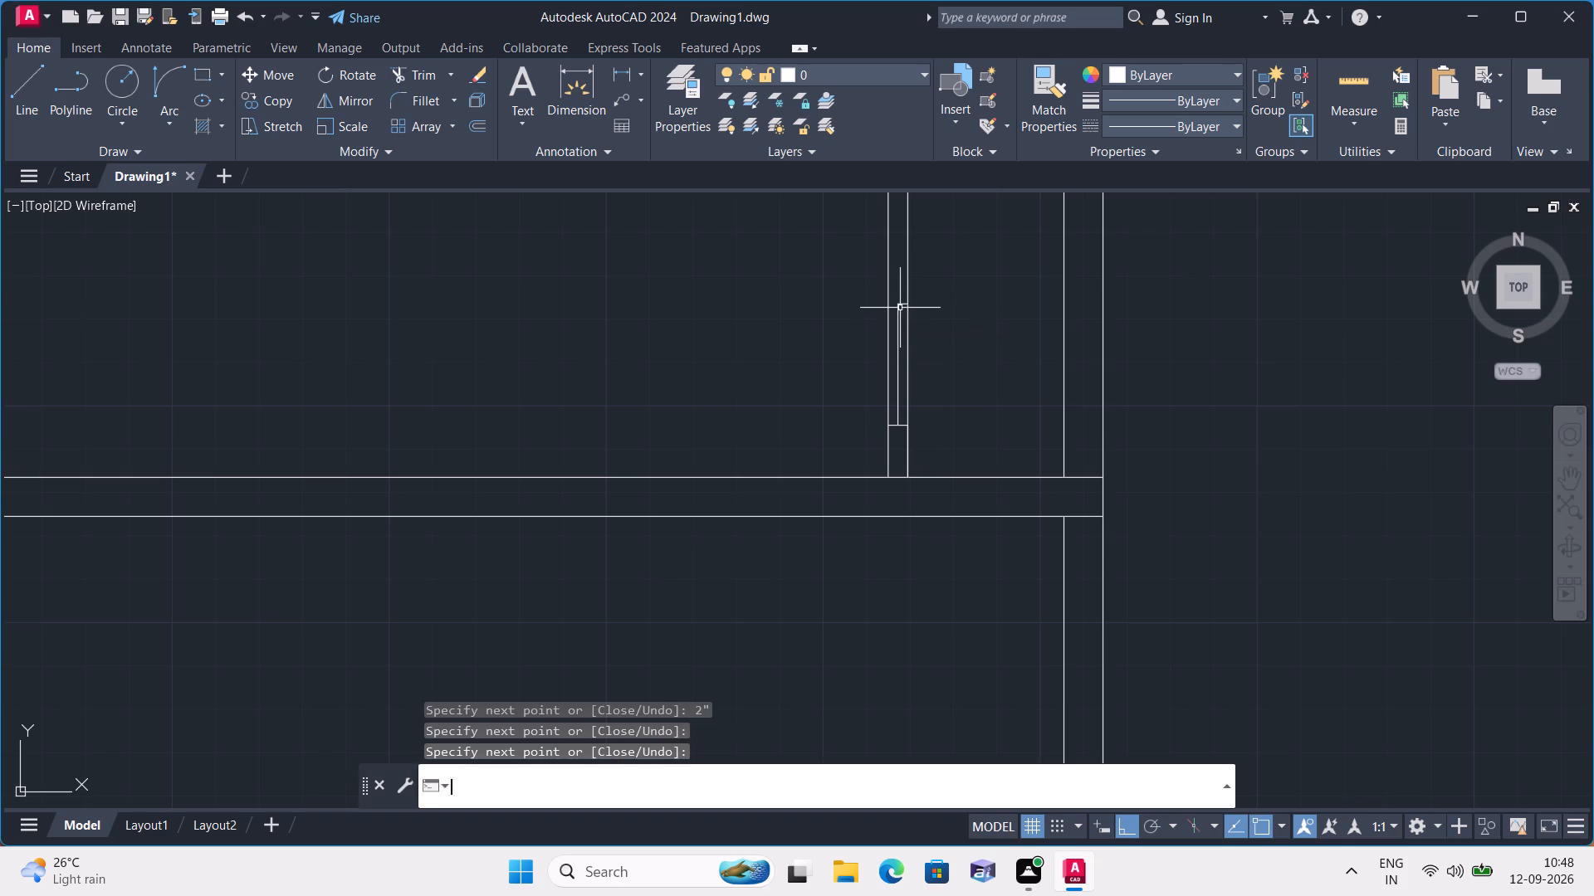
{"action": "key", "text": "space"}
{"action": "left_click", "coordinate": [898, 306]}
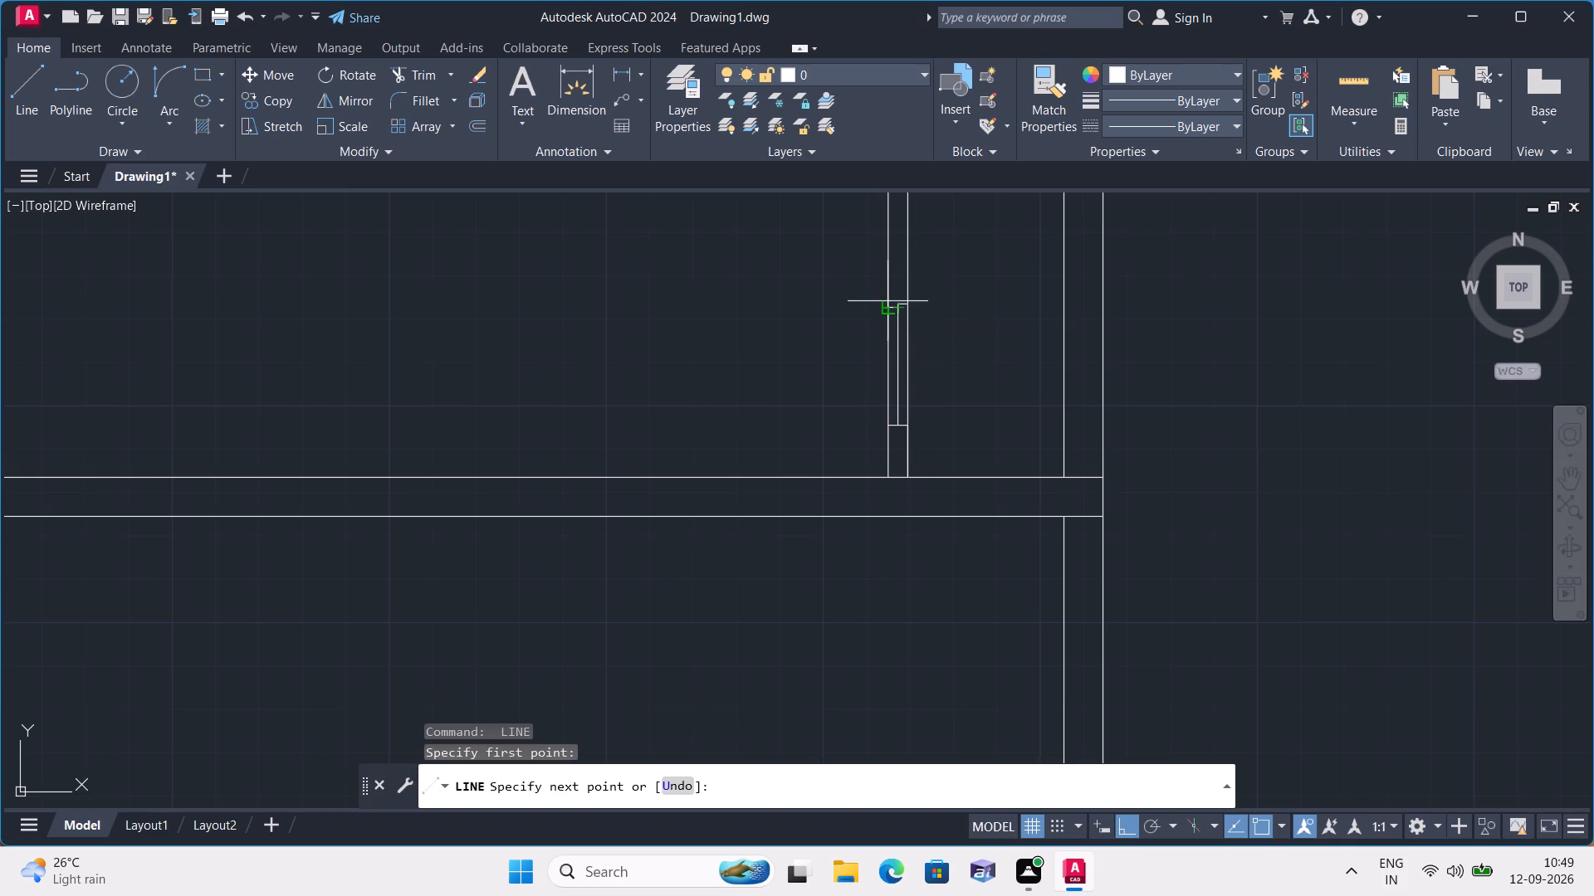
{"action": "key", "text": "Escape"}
Complete the upper door jamb with a line from the top of the centre line to the partition's left face.
{"action": "key", "text": "space"}
{"action": "scroll", "coordinate": [892, 304], "scroll_direction": "up", "scroll_amount": 3}
{"action": "left_click", "coordinate": [906, 299]}
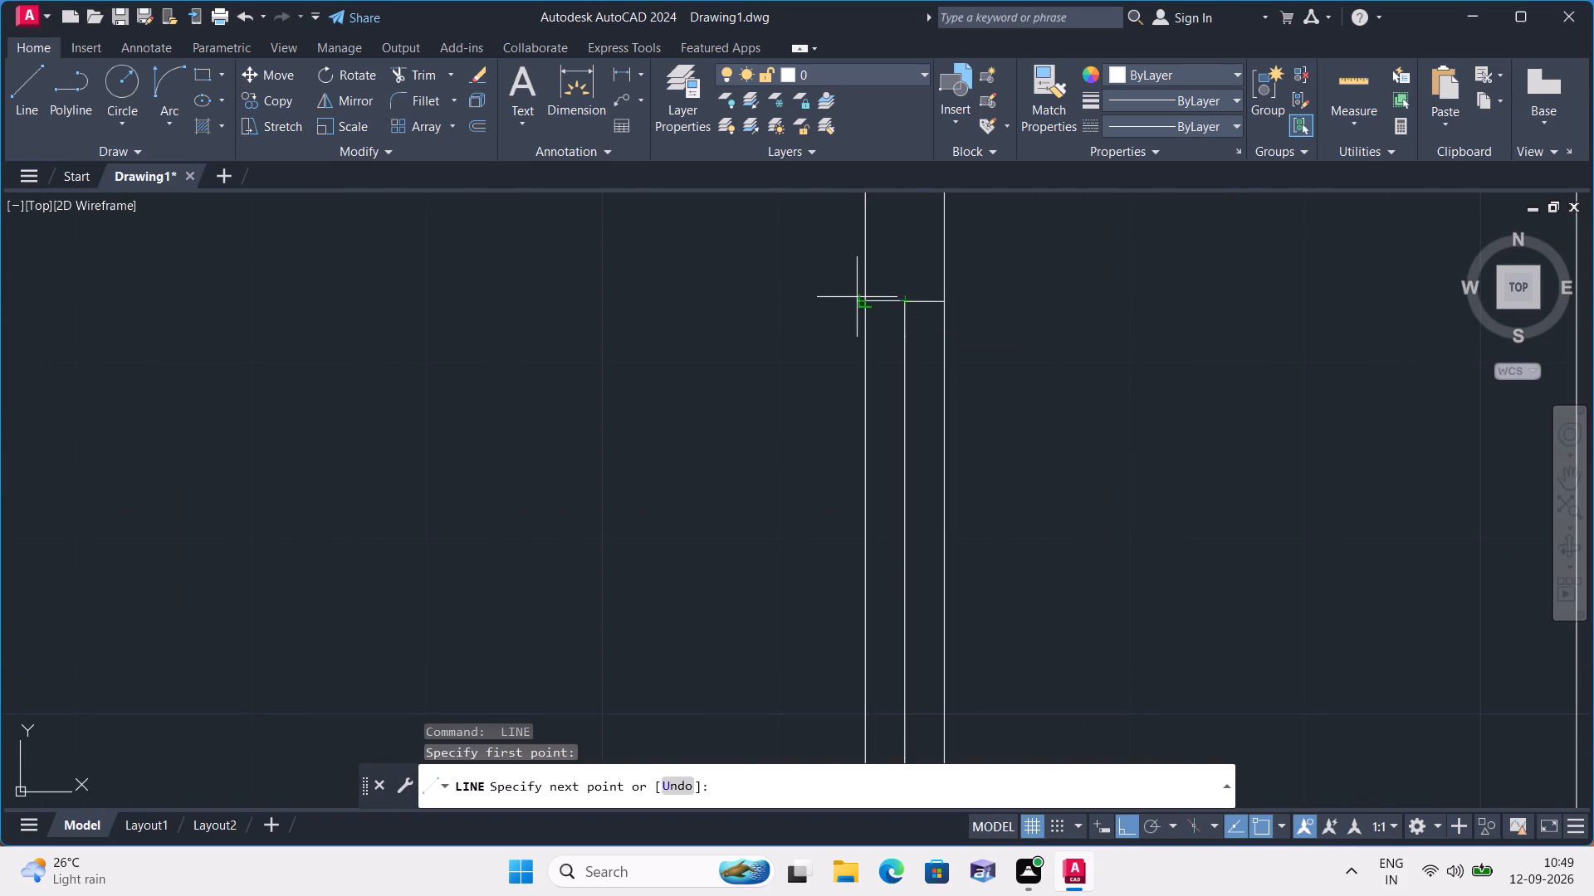
{"action": "left_click", "coordinate": [859, 302]}
{"action": "key", "text": "space"}
Delete the 2' middle segment of the centre line, leaving the 2" door stops at both jambs.
{"action": "left_click", "coordinate": [905, 403]}
{"action": "scroll", "coordinate": [1039, 349], "scroll_direction": "down", "scroll_amount": 2}
{"action": "key", "text": "Delete"}
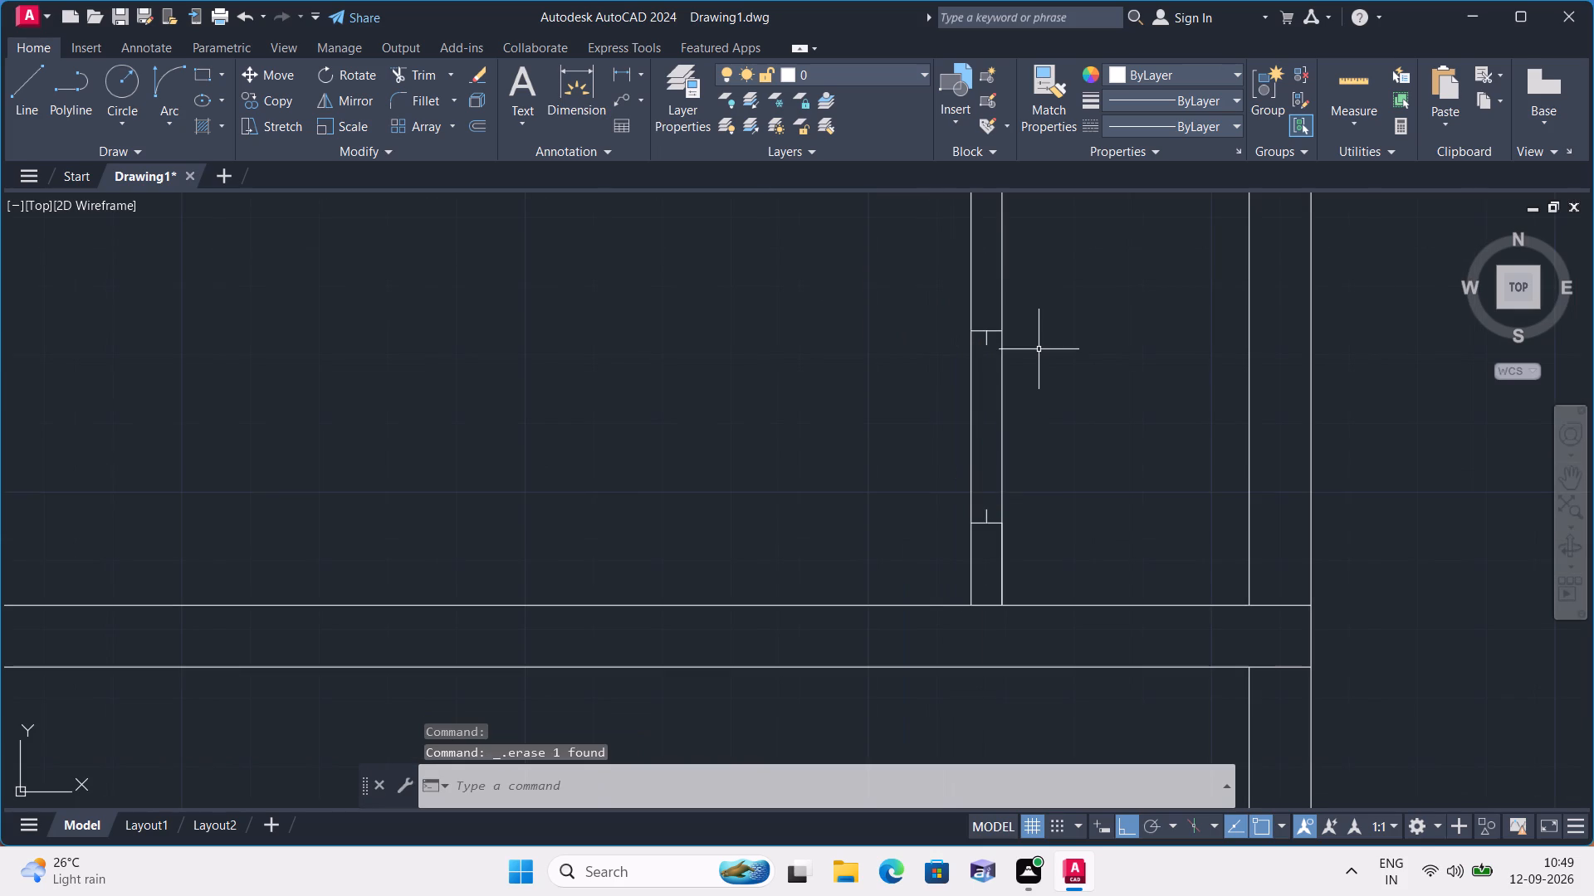
Delete the 1' line on the right face of the narrow right space's partition, below the lower door jamb.
{"action": "left_click", "coordinate": [999, 570]}
{"action": "double_click", "coordinate": [1000, 566]}
{"action": "left_click", "coordinate": [1000, 566]}
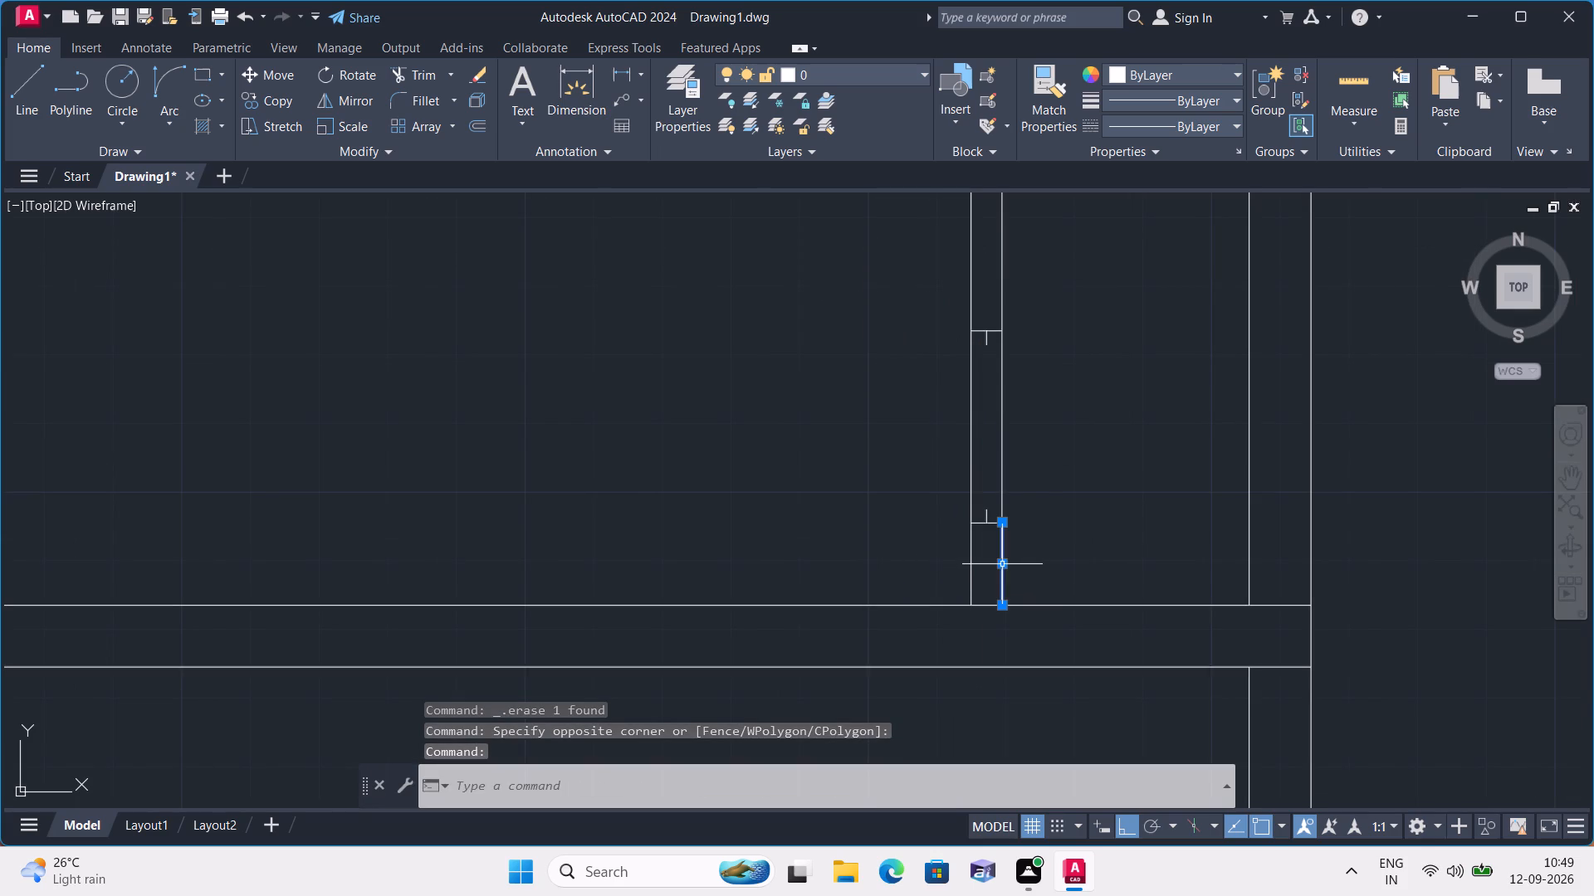
{"action": "key", "text": "Delete"}
Draw a 2' horizontal door leaf from the lower door stop's end into the narrow right space.
{"action": "type", "text": "l"}
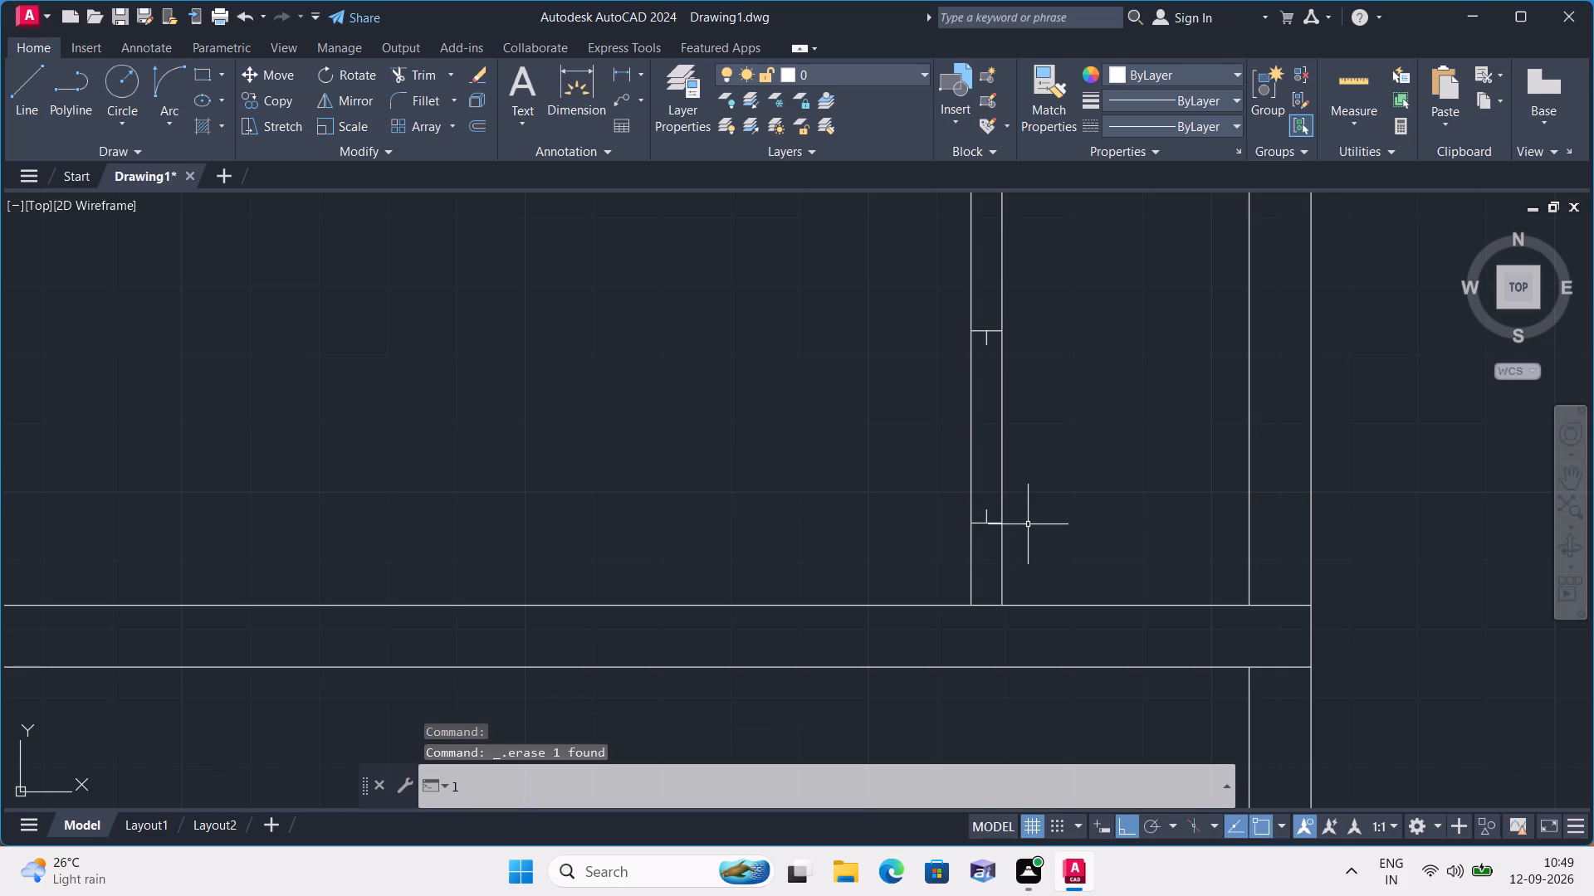
{"action": "key", "text": "space"}
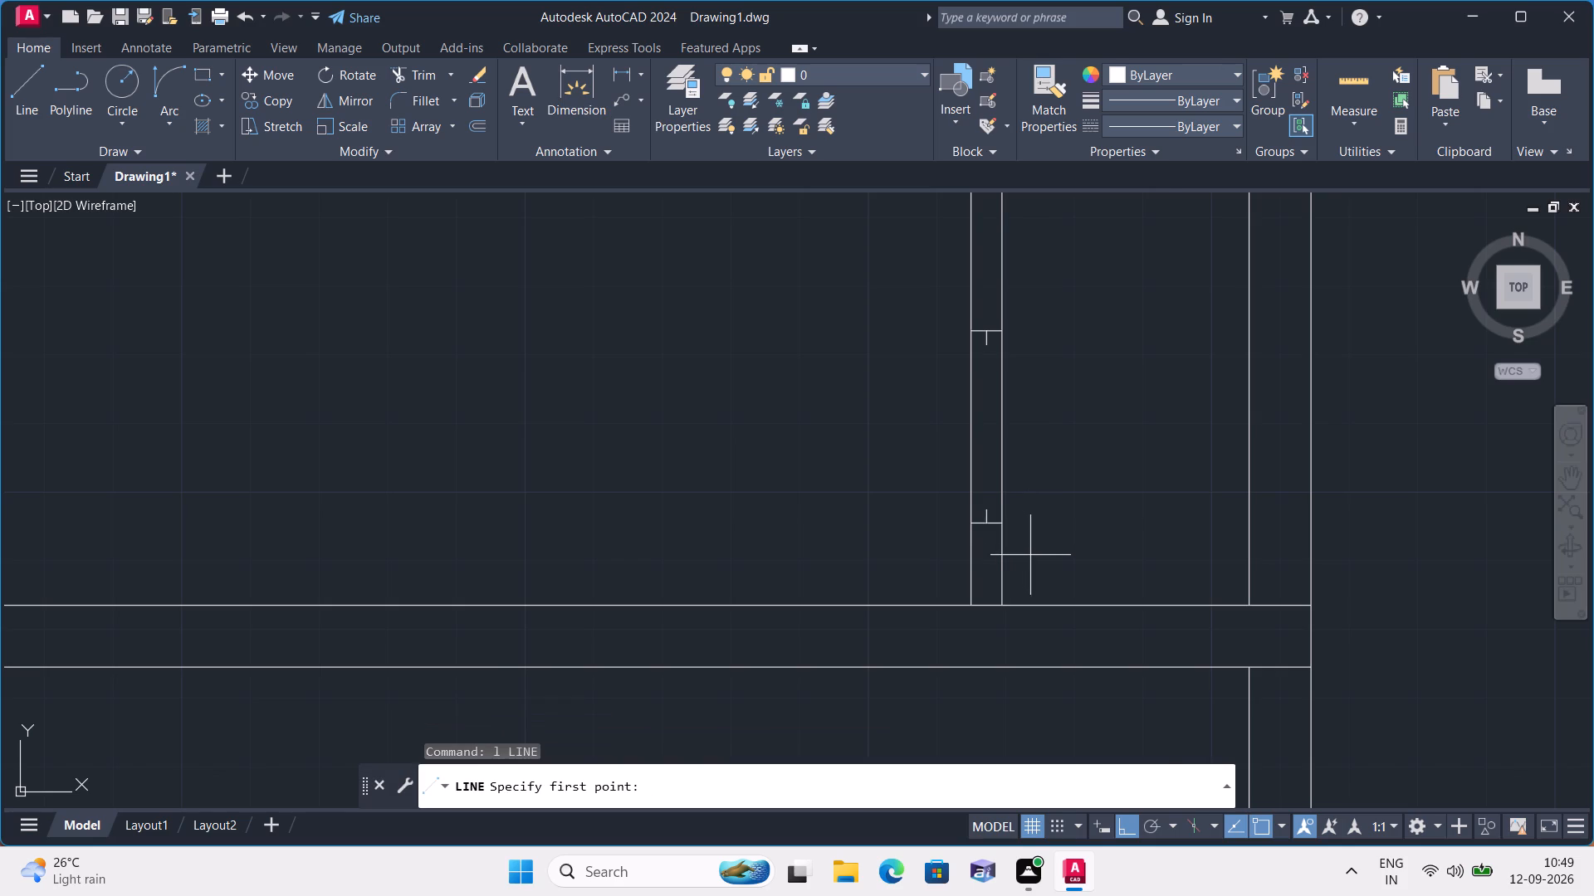
{"action": "scroll", "coordinate": [1031, 557], "scroll_direction": "down", "scroll_amount": 3}
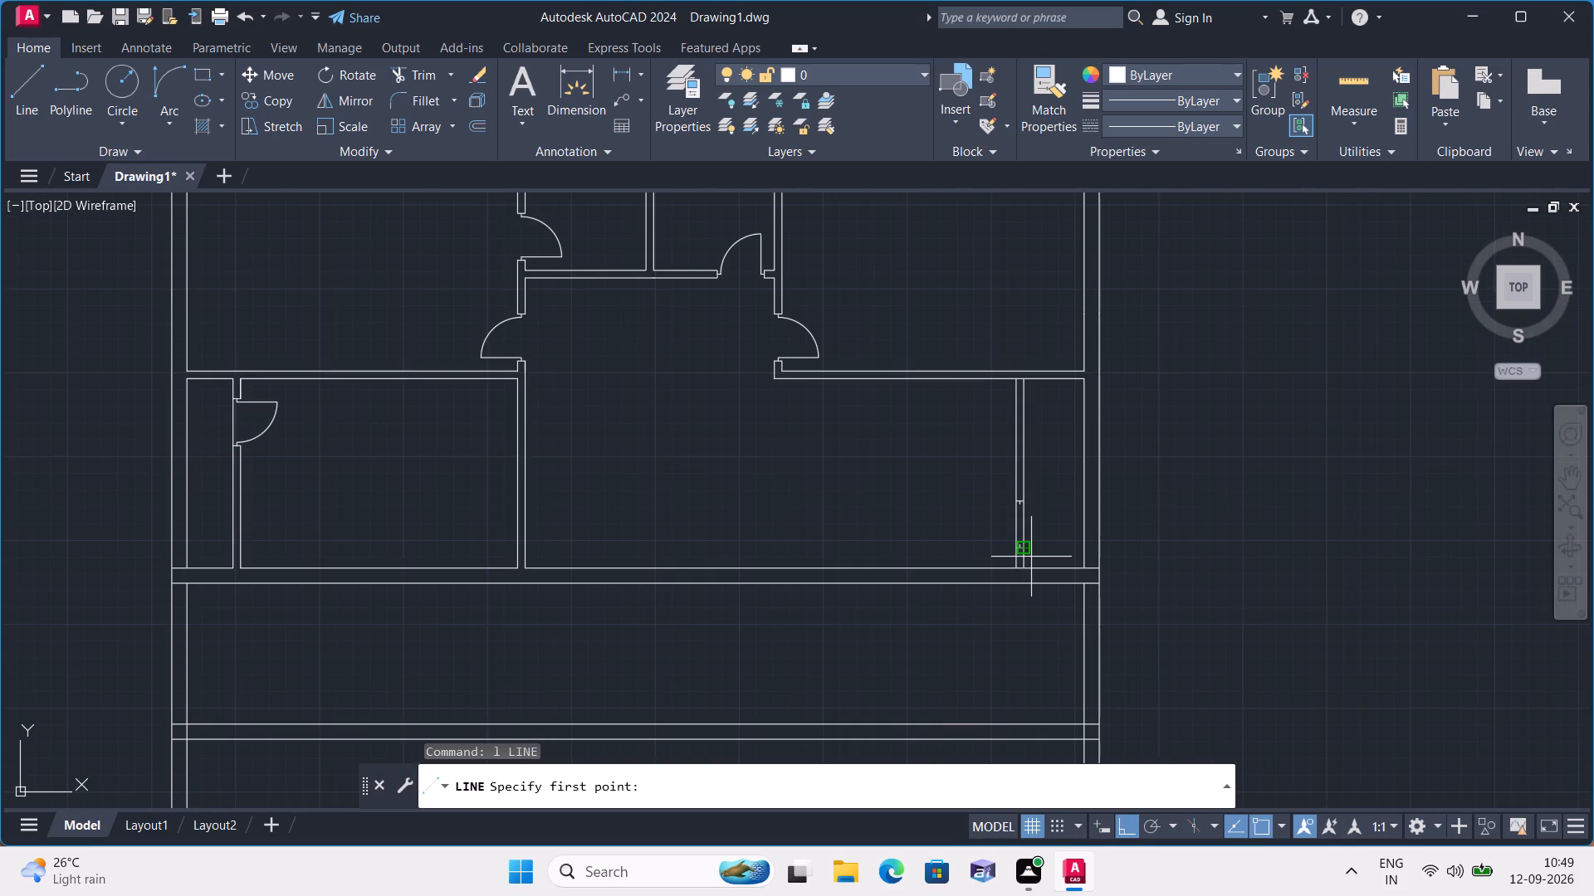
{"action": "scroll", "coordinate": [1031, 557], "scroll_direction": "up", "scroll_amount": 2}
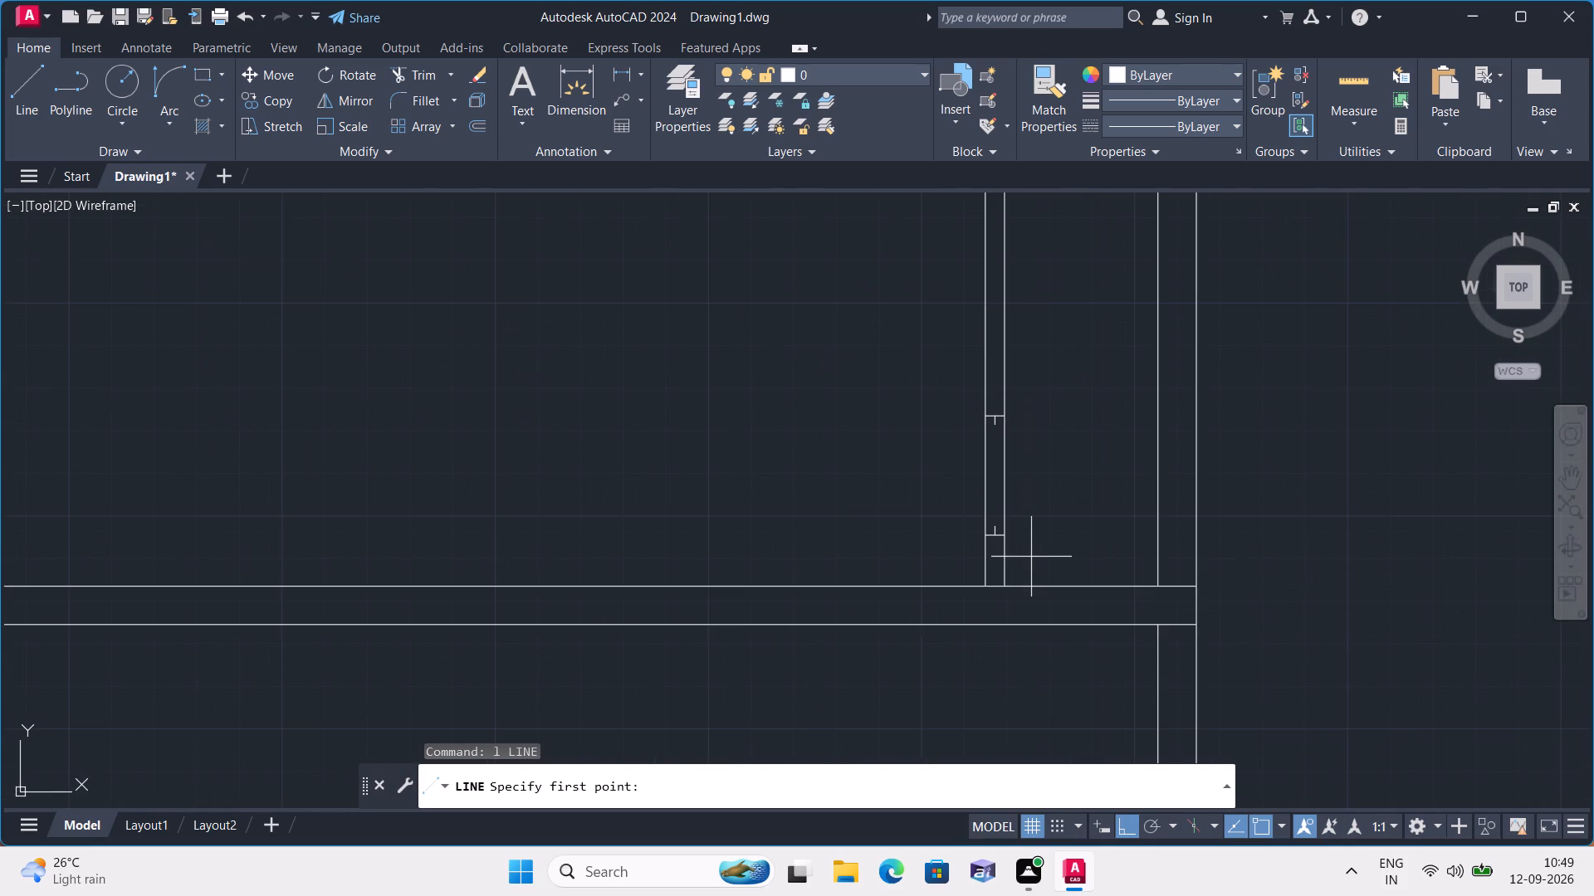
{"action": "left_click", "coordinate": [997, 524]}
{"action": "type", "text": "2'"}
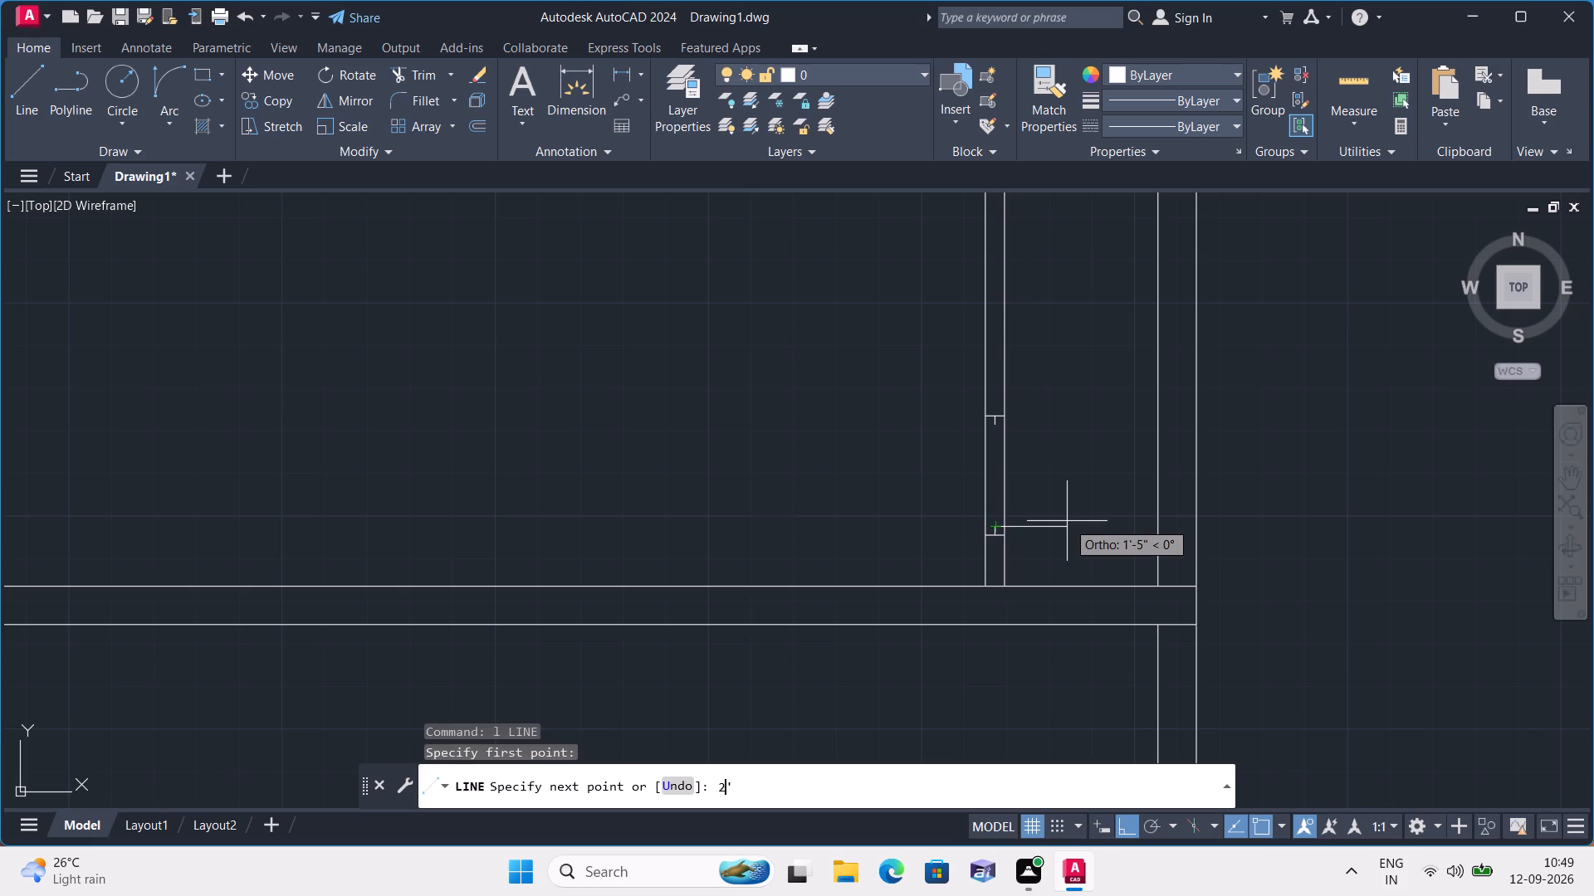
{"action": "key", "text": "space"}
{"action": "key", "text": "Escape"}
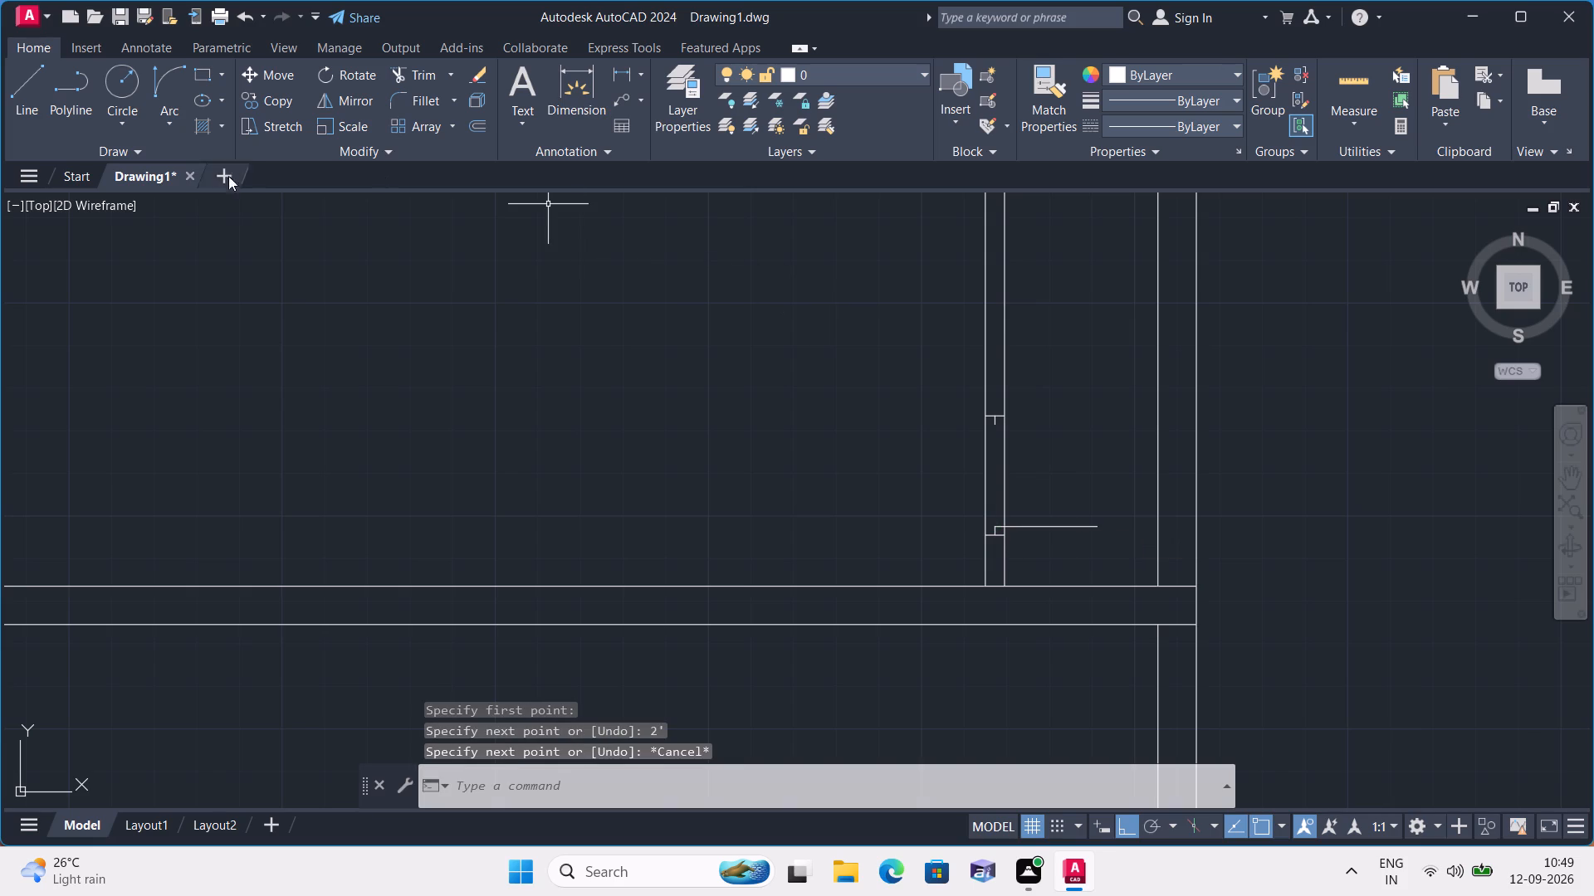
Draw the door swing as a start, end, direction arc from the leaf's free end to the upper door stop's end.
{"action": "left_click", "coordinate": [170, 114]}
{"action": "left_click", "coordinate": [205, 378]}
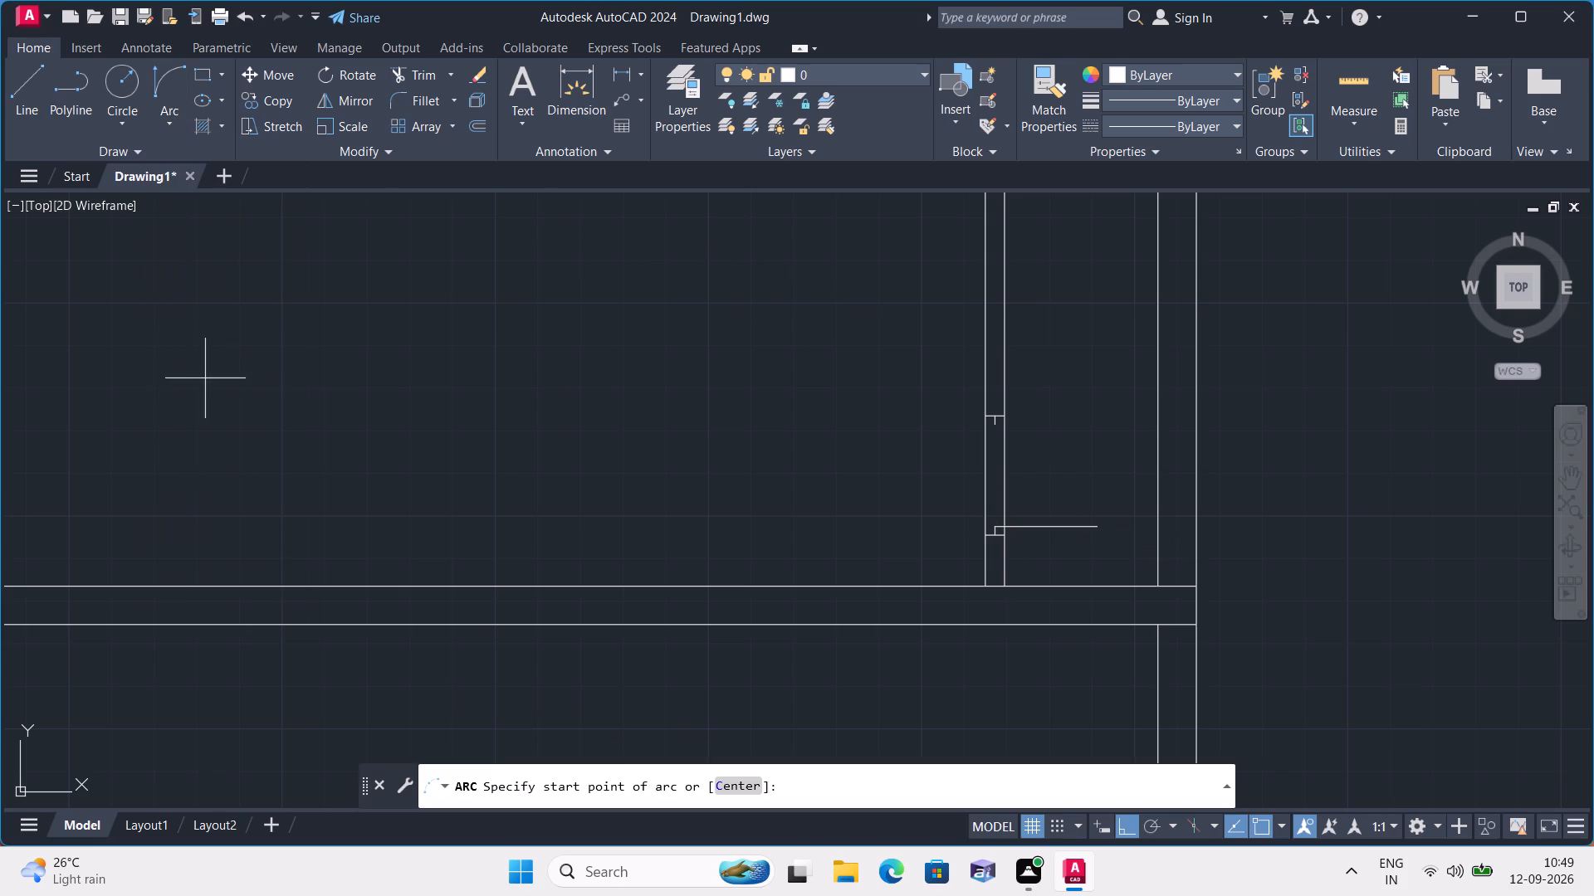
{"action": "left_click", "coordinate": [1102, 523]}
{"action": "scroll", "coordinate": [1009, 453], "scroll_direction": "up", "scroll_amount": 2}
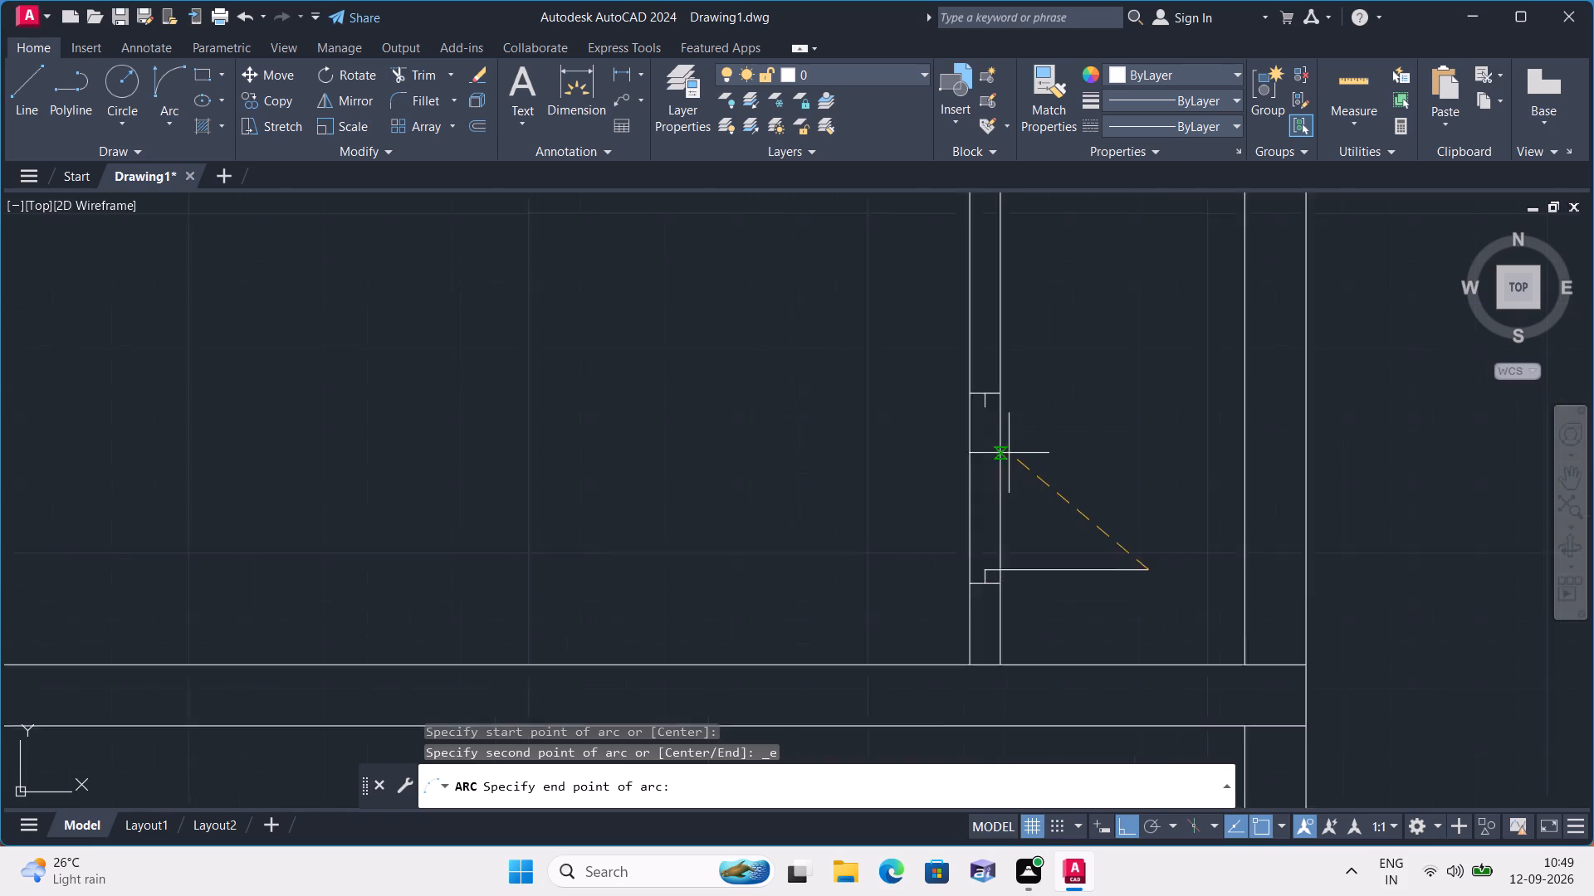
{"action": "scroll", "coordinate": [1009, 453], "scroll_direction": "up", "scroll_amount": 2}
{"action": "left_click", "coordinate": [904, 257]}
{"action": "left_click", "coordinate": [1142, 272]}
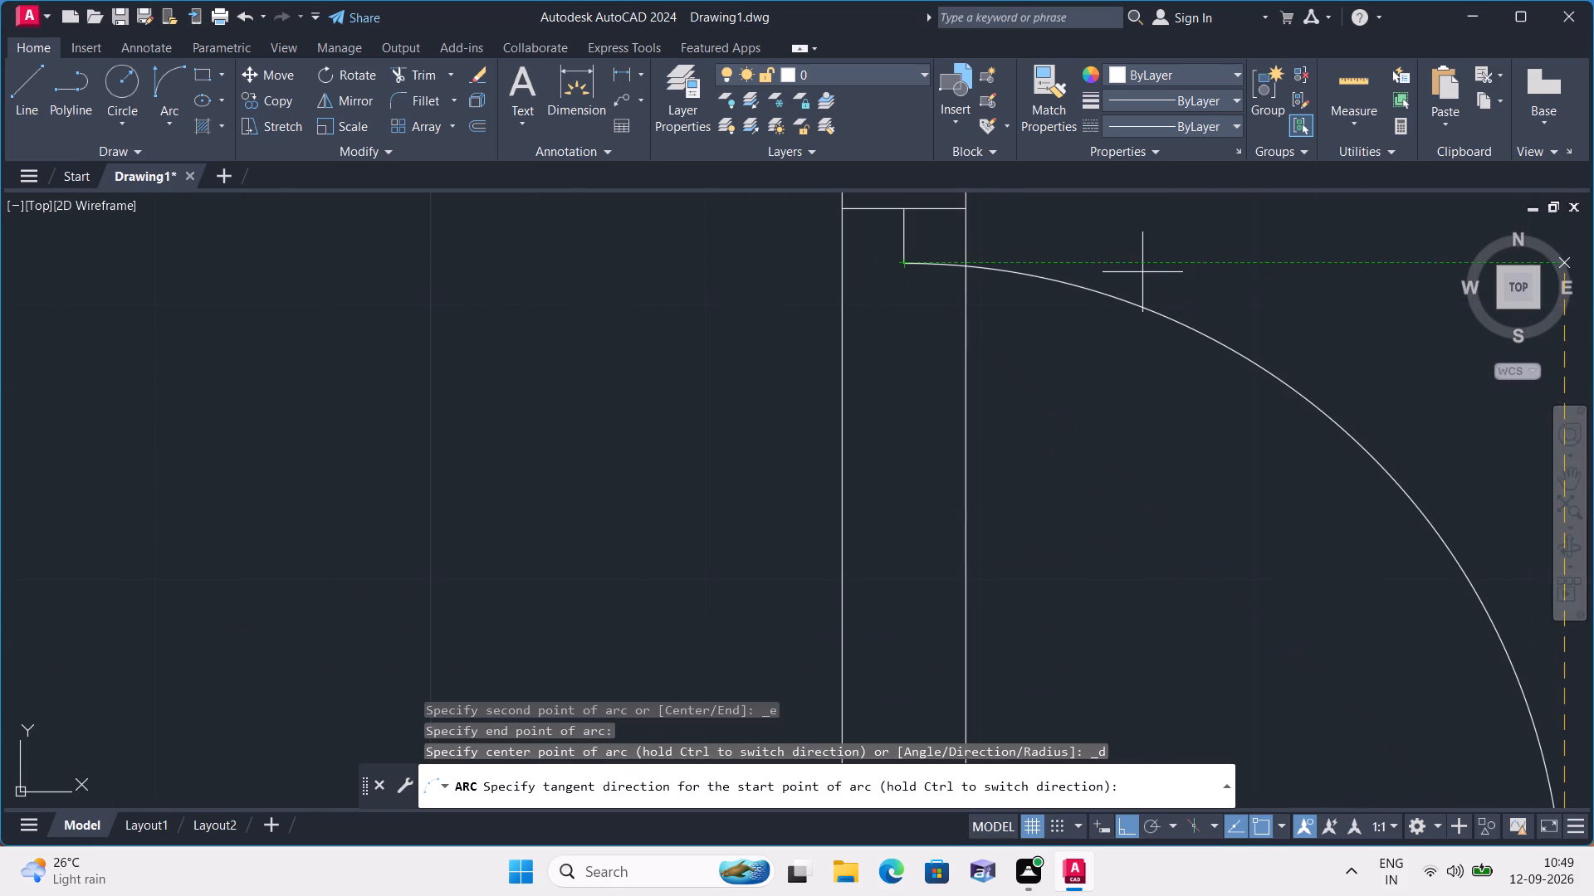
Trim the wall line that closes the lower end of the narrow right space's partition.
{"action": "scroll", "coordinate": [1142, 272], "scroll_direction": "down", "scroll_amount": 3}
{"action": "type", "text": "trim"}
{"action": "key", "text": "space"}
{"action": "scroll", "coordinate": [1142, 272], "scroll_direction": "down", "scroll_amount": 3}
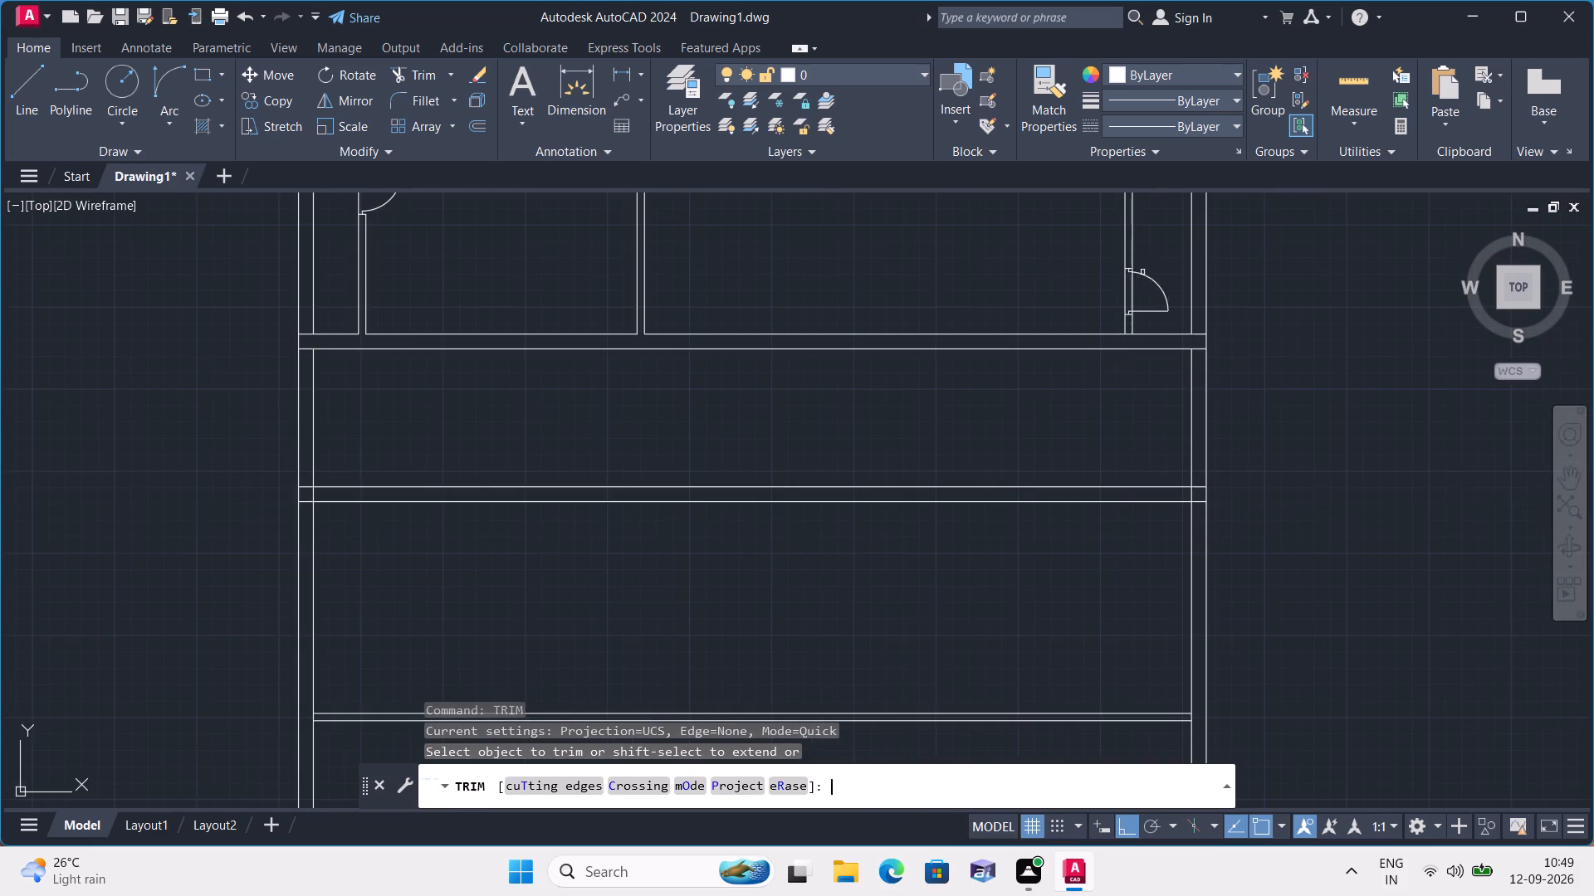
{"action": "middle_click_drag", "start_coordinate": [909, 275], "coordinate": [1003, 447]}
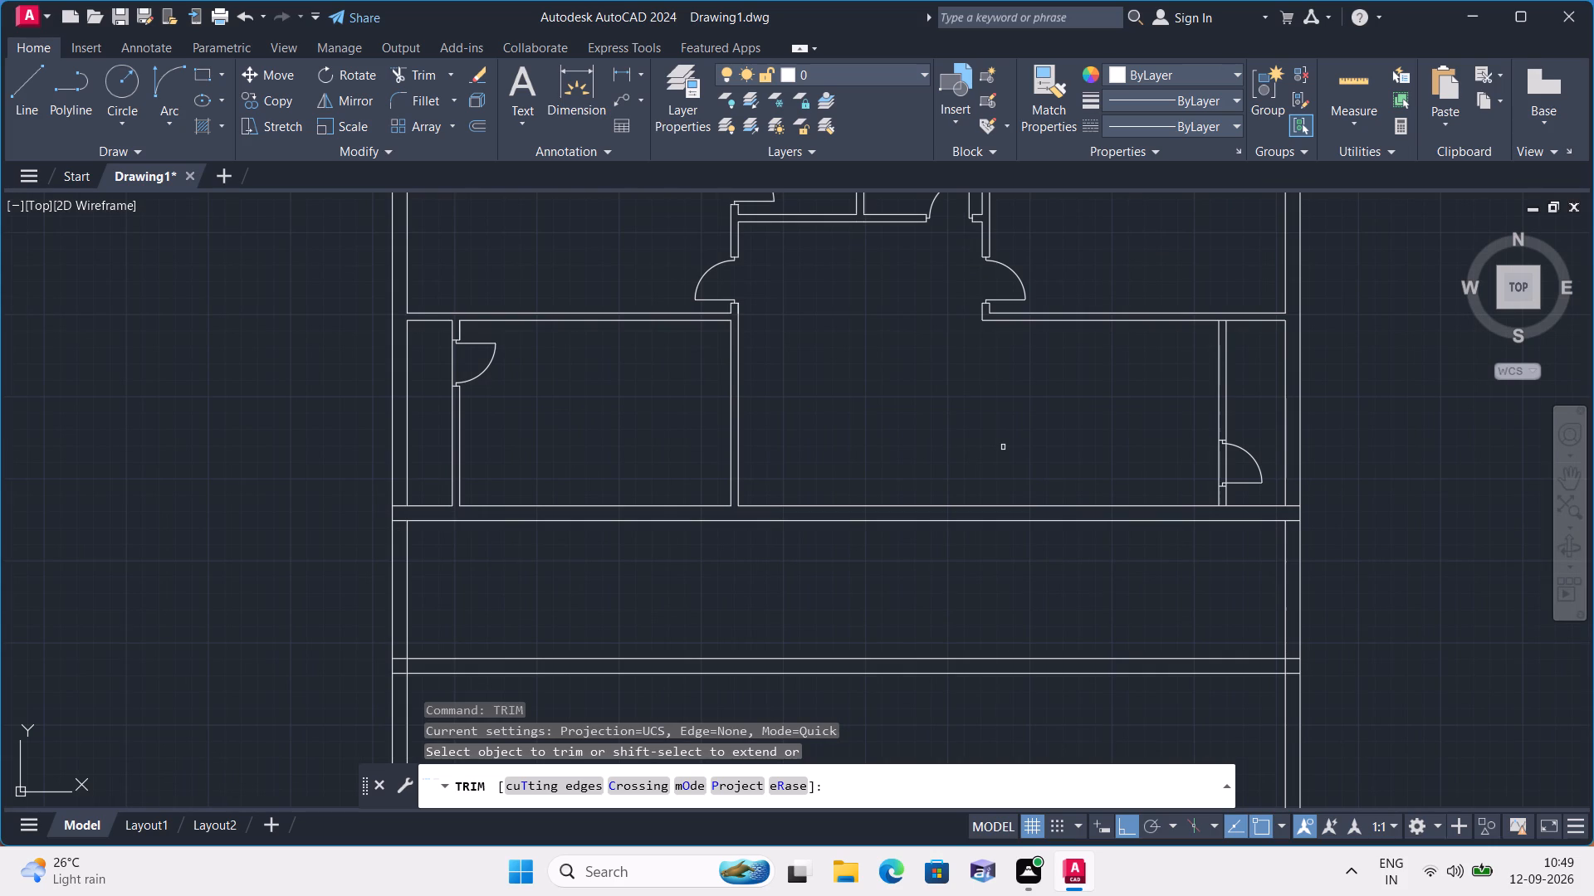
{"action": "middle_click_drag", "start_coordinate": [996, 430], "coordinate": [996, 429]}
{"action": "middle_click_drag", "start_coordinate": [996, 429], "coordinate": [843, 425]}
{"action": "scroll", "coordinate": [1024, 516], "scroll_direction": "up", "scroll_amount": 2}
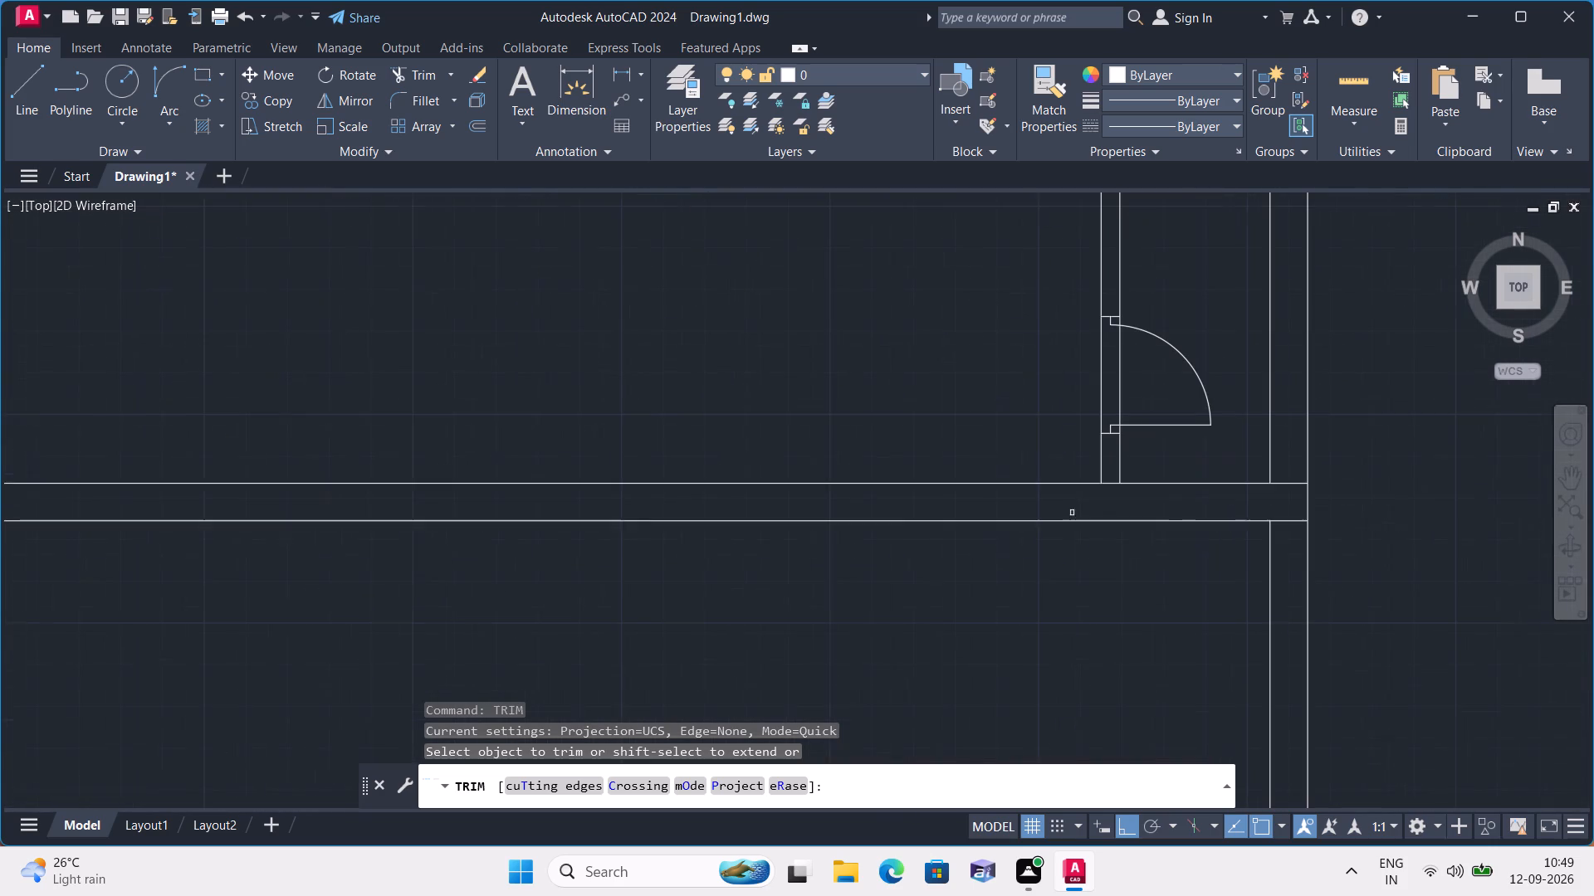
{"action": "left_click", "coordinate": [1109, 485]}
{"action": "scroll", "coordinate": [1095, 485], "scroll_direction": "down", "scroll_amount": 1}
Trim the partition's right face out of the door opening between the lower and upper jambs.
{"action": "scroll", "coordinate": [1103, 471], "scroll_direction": "up", "scroll_amount": 4}
{"action": "left_click", "coordinate": [1128, 331]}
{"action": "scroll", "coordinate": [1140, 323], "scroll_direction": "down", "scroll_amount": 1}
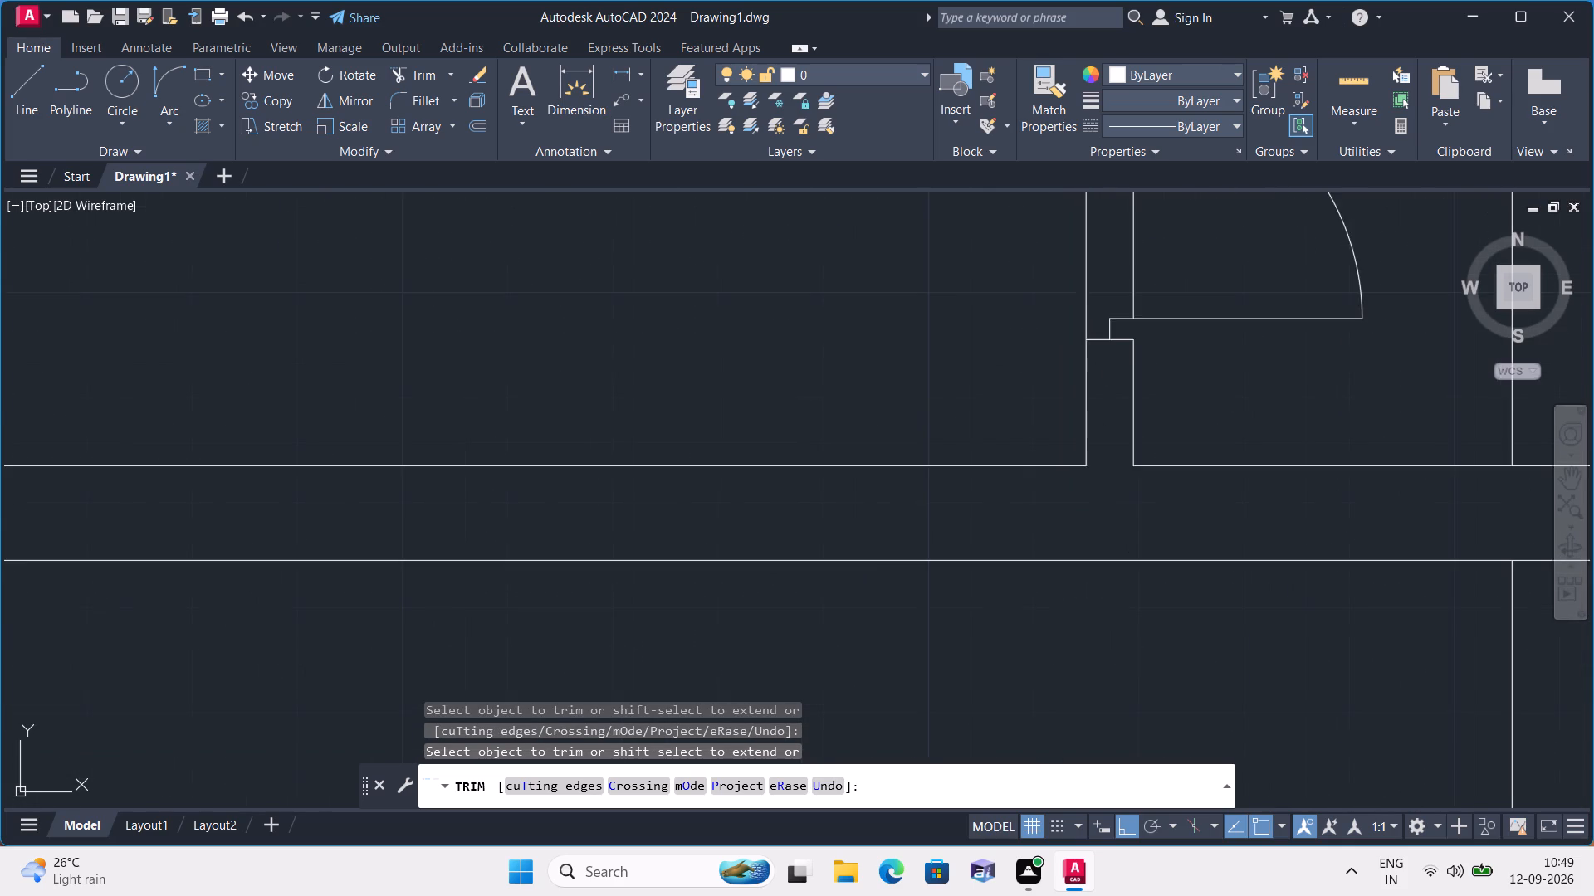
{"action": "scroll", "coordinate": [1140, 323], "scroll_direction": "down", "scroll_amount": 1}
{"action": "middle_click_drag", "start_coordinate": [880, 308], "coordinate": [888, 425]}
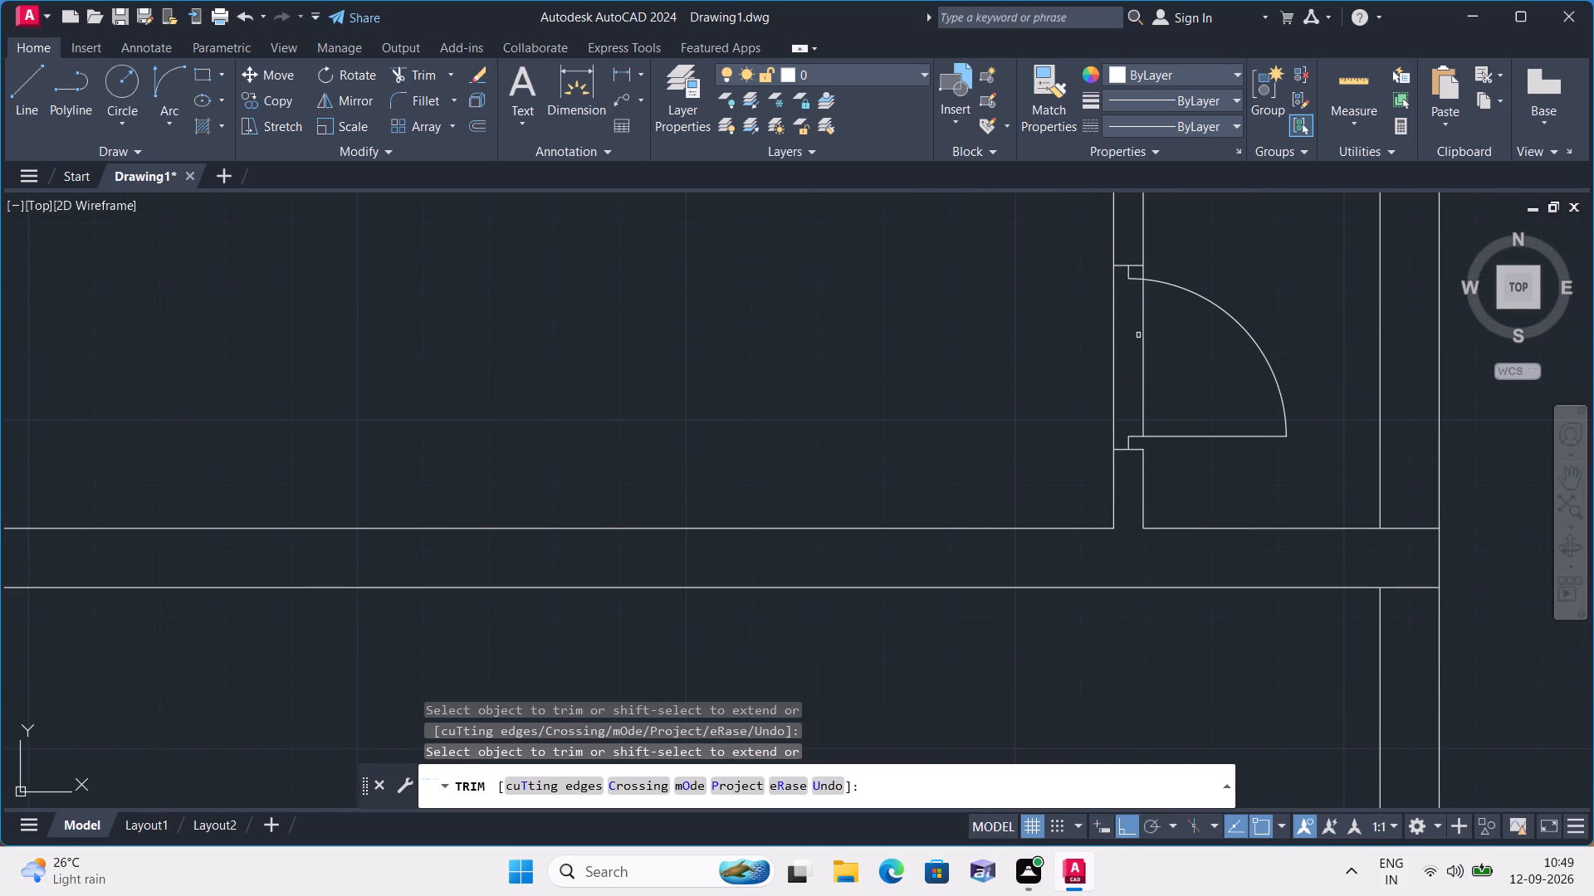
{"action": "left_click", "coordinate": [1146, 338]}
{"action": "scroll", "coordinate": [1138, 285], "scroll_direction": "up", "scroll_amount": 3}
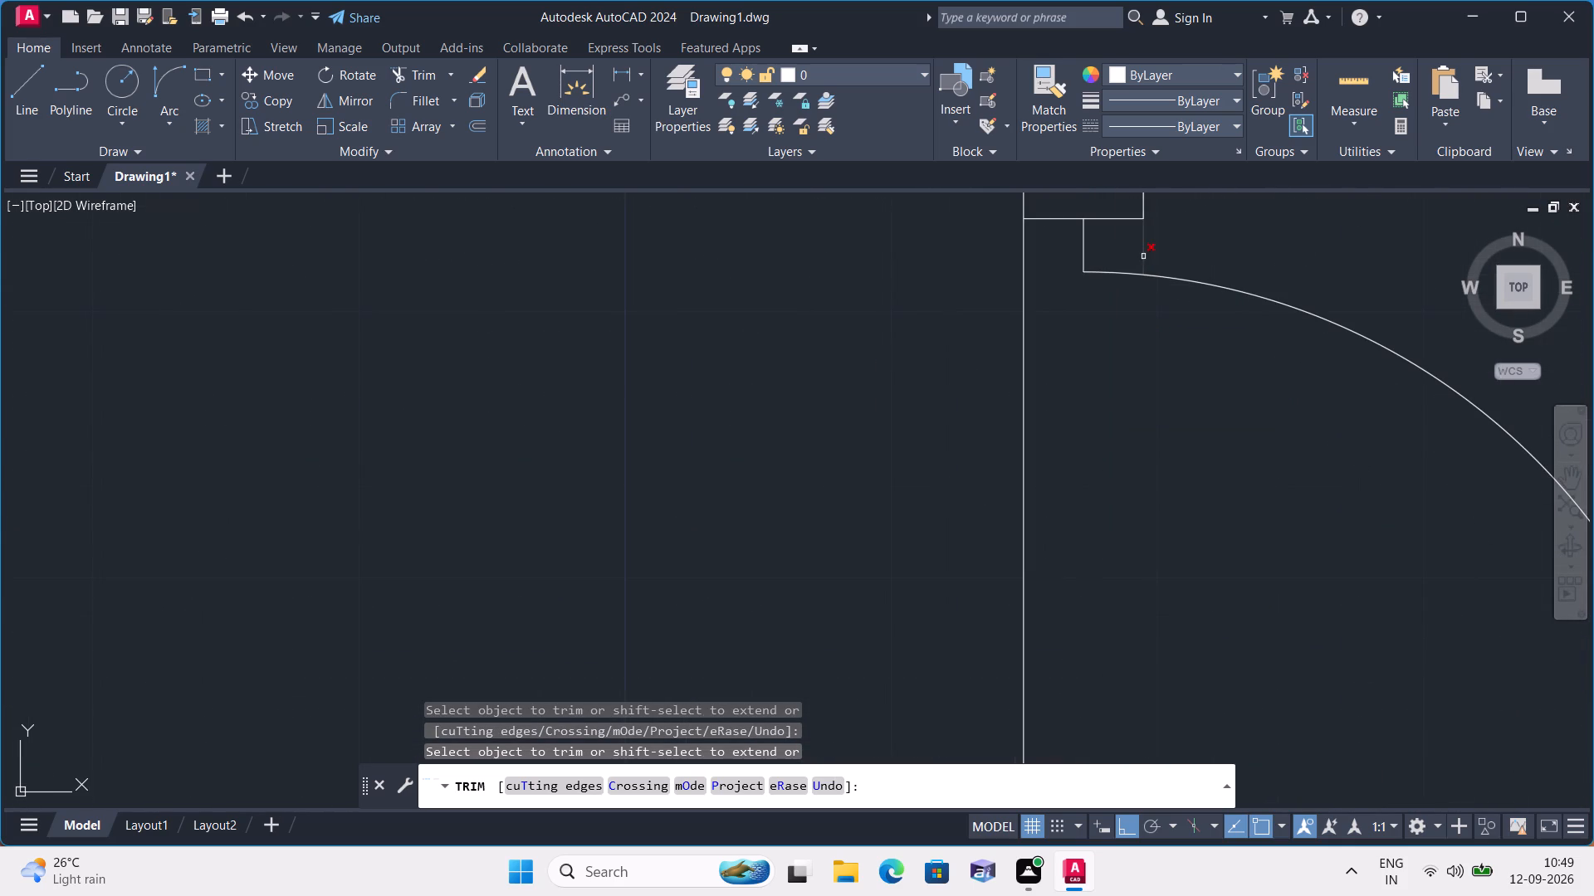
{"action": "left_click", "coordinate": [1143, 256]}
{"action": "scroll", "coordinate": [868, 316], "scroll_direction": "down", "scroll_amount": 4}
Trim the wall line that closes the upper end of the narrow right space's partition.
{"action": "middle_click_drag", "start_coordinate": [633, 314], "coordinate": [651, 588]}
{"action": "scroll", "coordinate": [633, 314], "scroll_direction": "down", "scroll_amount": 1}
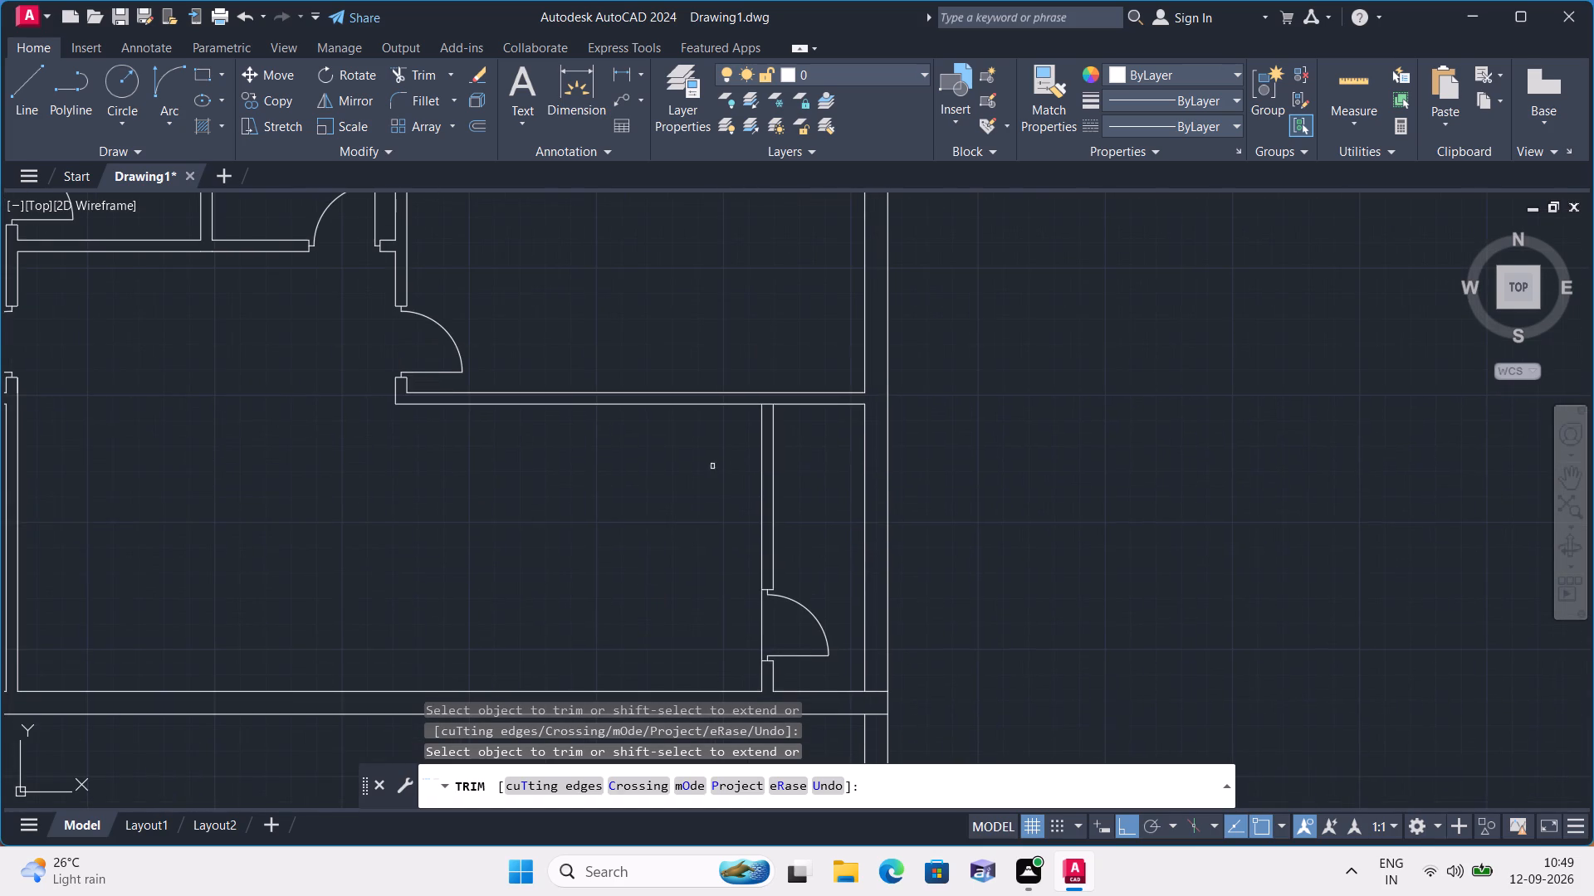
{"action": "scroll", "coordinate": [771, 395], "scroll_direction": "up", "scroll_amount": 3}
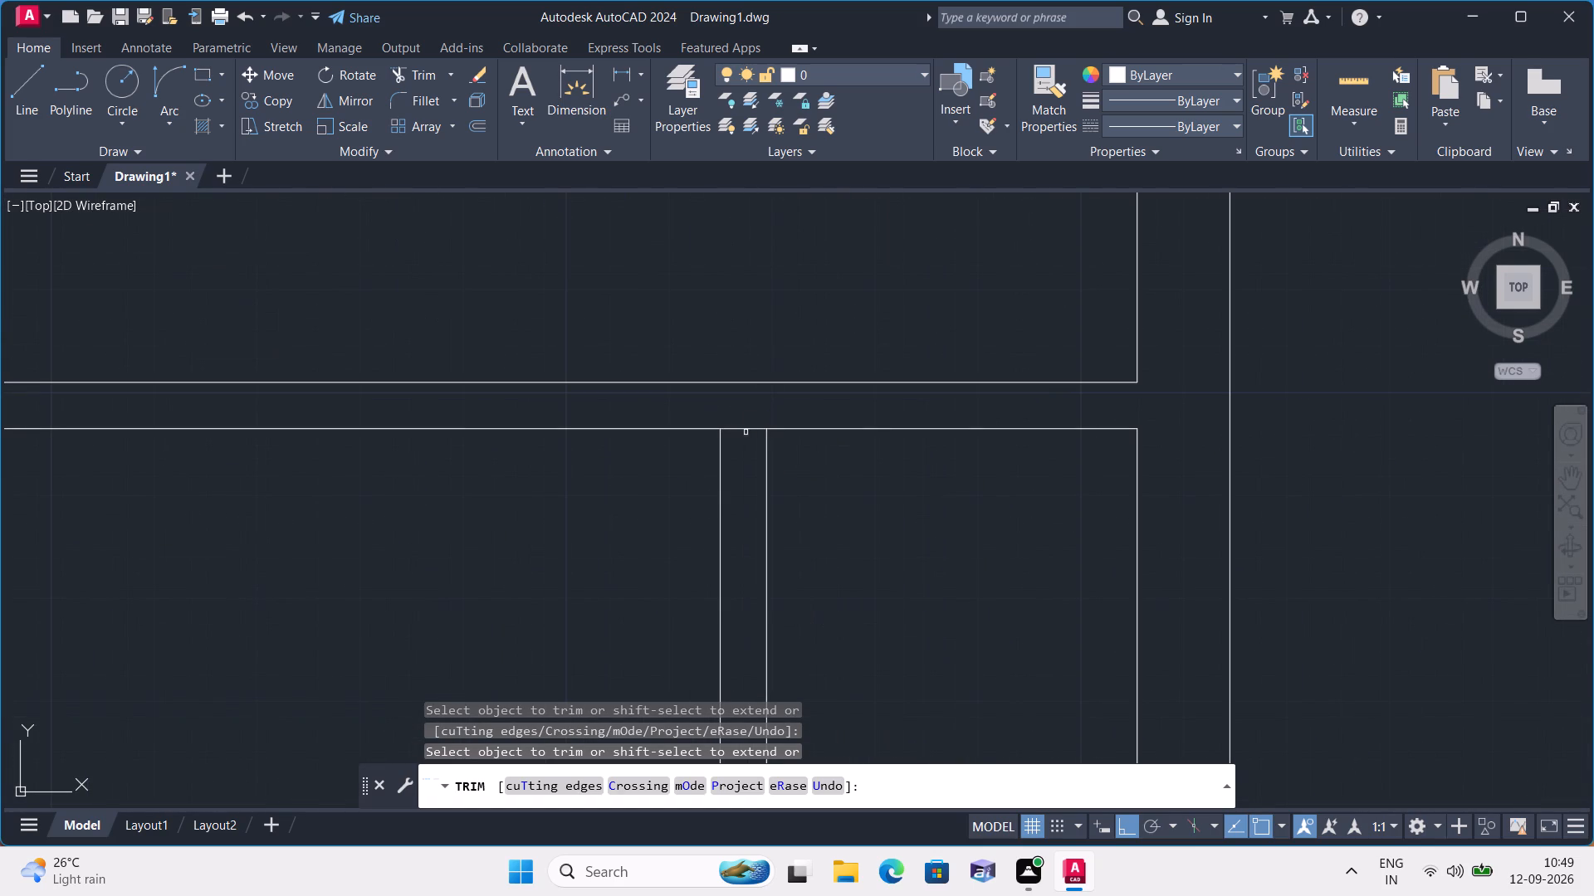
{"action": "left_click", "coordinate": [743, 426]}
{"action": "scroll", "coordinate": [743, 426], "scroll_direction": "down", "scroll_amount": 4}
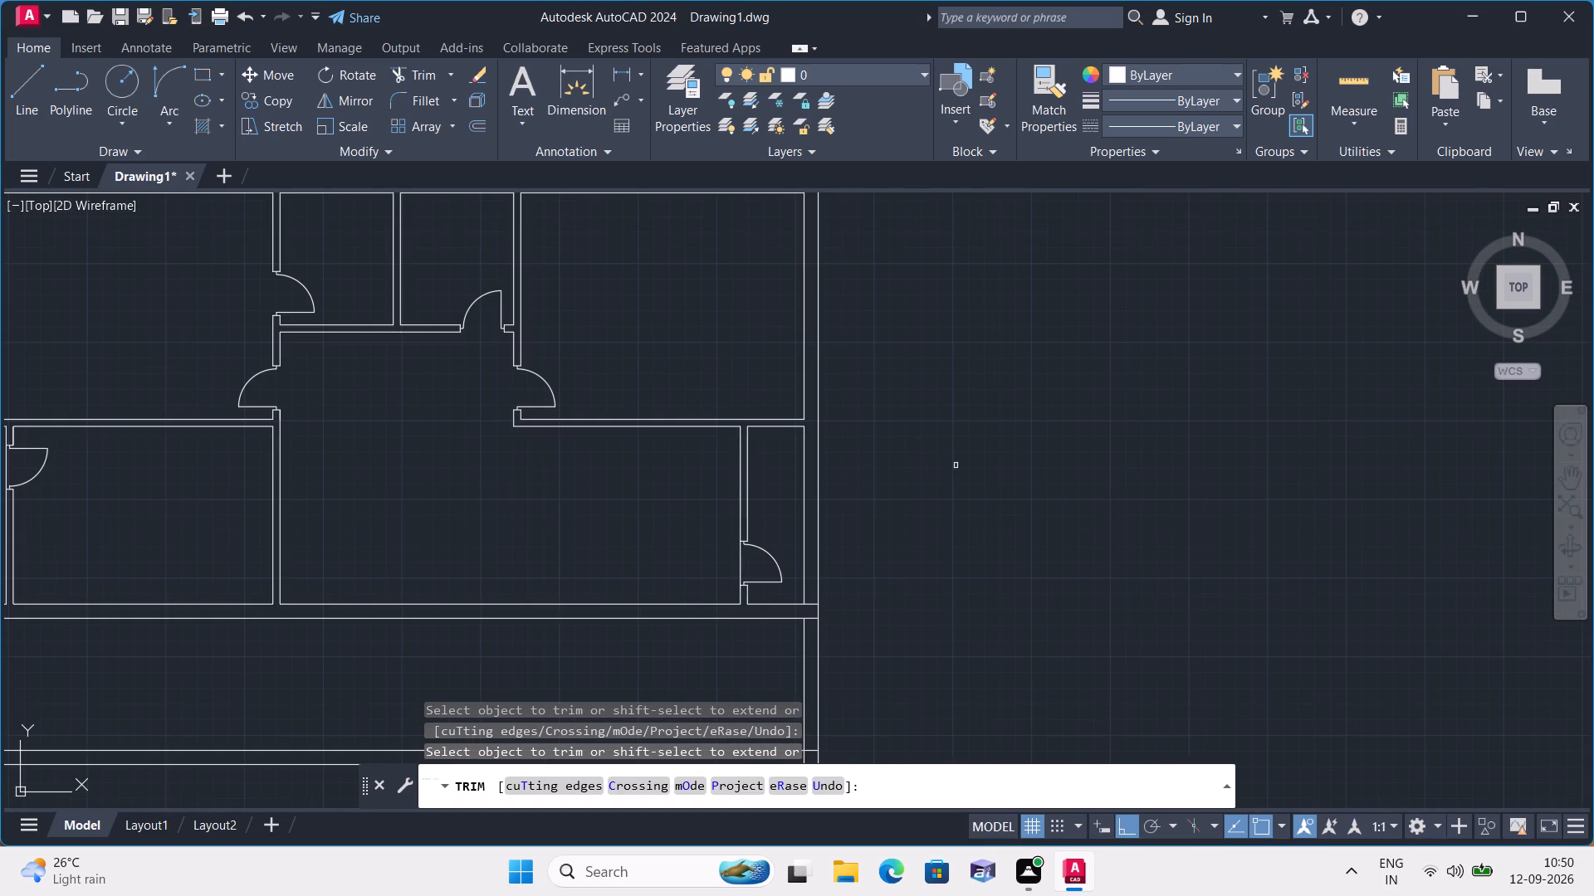
Trim the overlapping lines where the two 9" horizontal walls below the rooms meet the right outer wall.
{"action": "middle_click_drag", "start_coordinate": [966, 479], "coordinate": [1003, 392]}
{"action": "left_click", "coordinate": [1003, 392]}
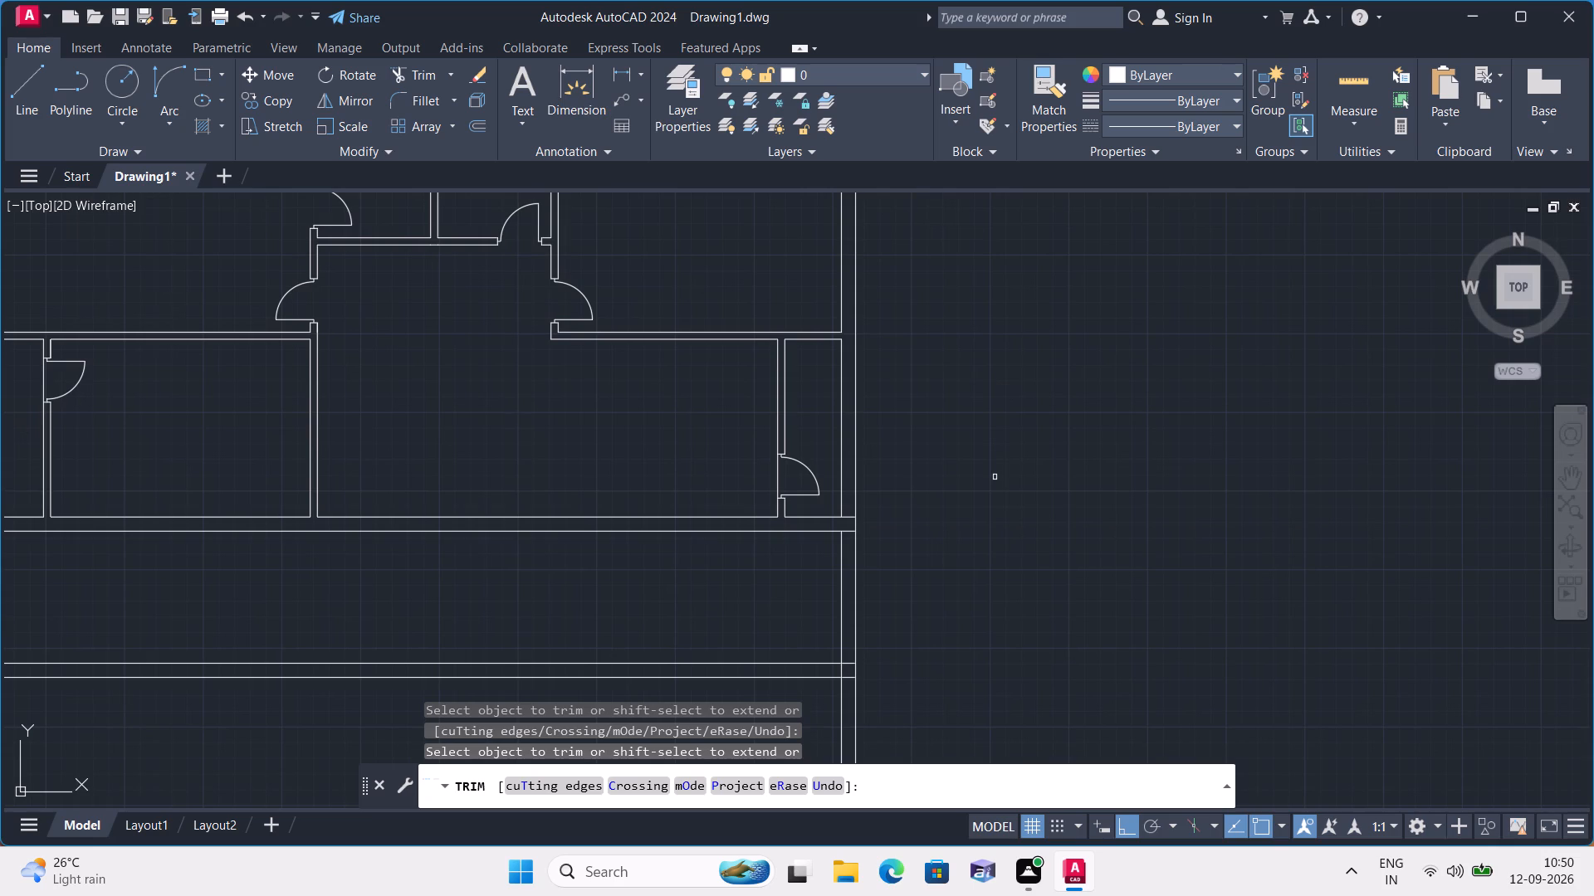
{"action": "scroll", "coordinate": [857, 538], "scroll_direction": "up", "scroll_amount": 2}
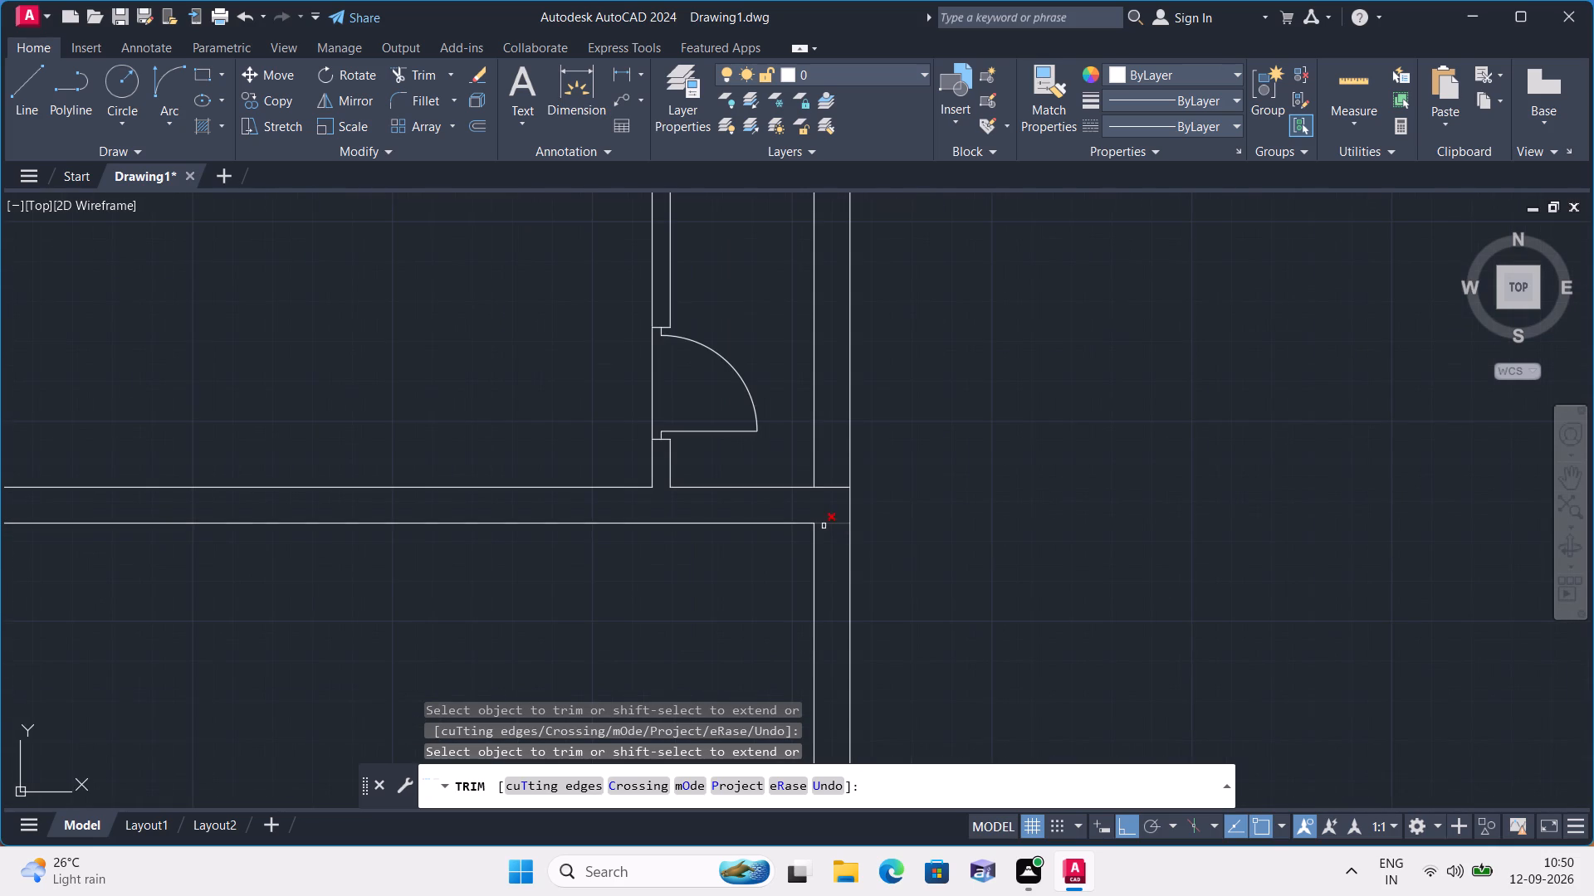
{"action": "left_click", "coordinate": [824, 526]}
{"action": "scroll", "coordinate": [900, 539], "scroll_direction": "down", "scroll_amount": 1}
{"action": "middle_click_drag", "start_coordinate": [1034, 587], "coordinate": [1081, 308]}
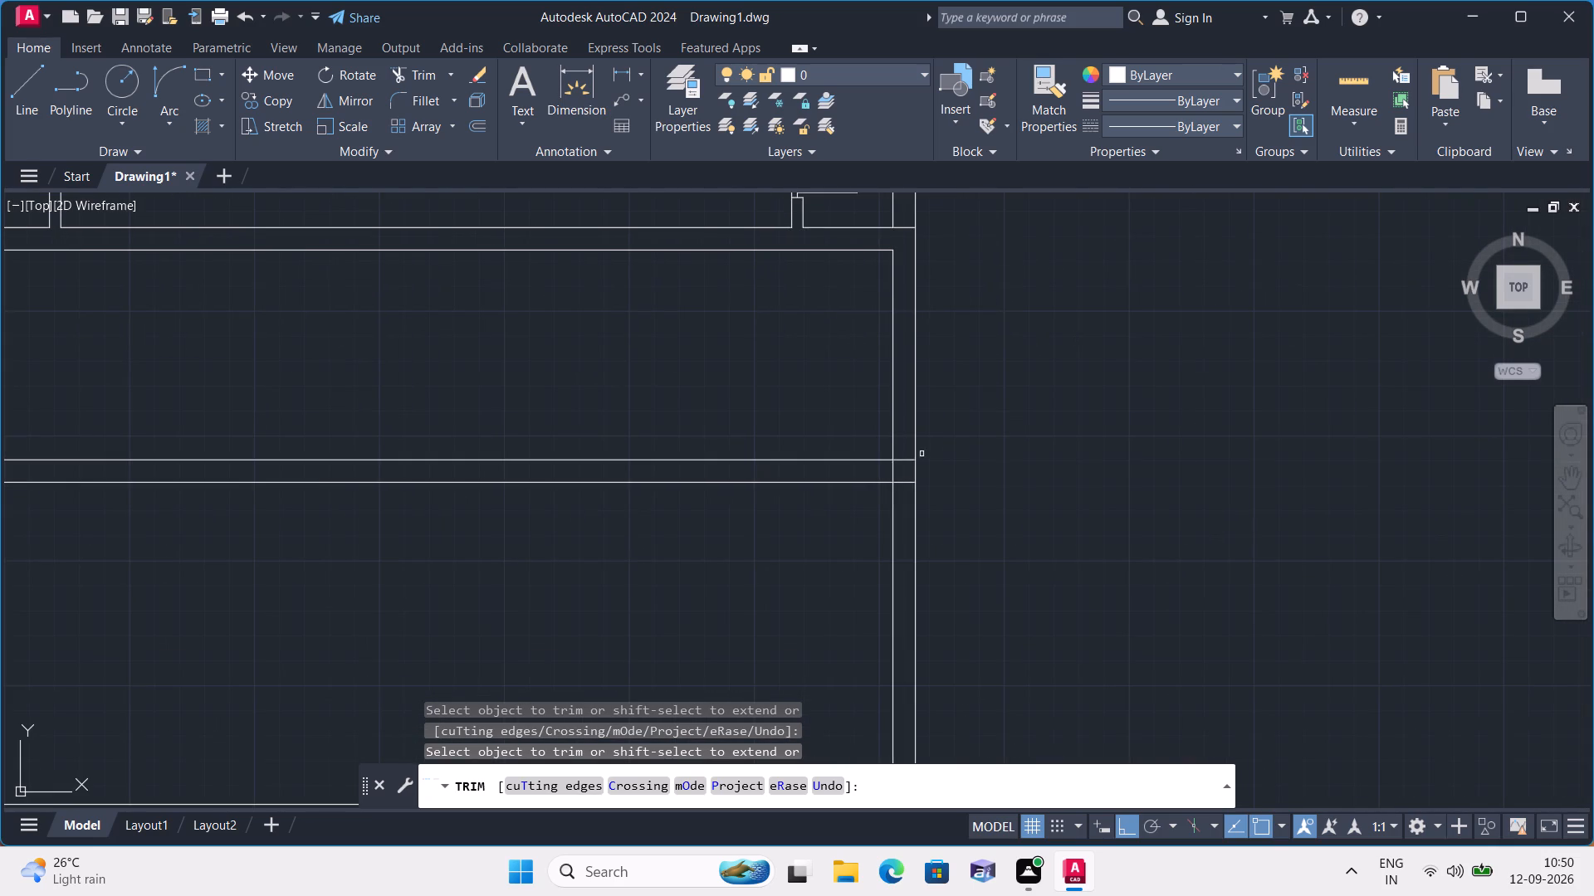
{"action": "left_click", "coordinate": [902, 458]}
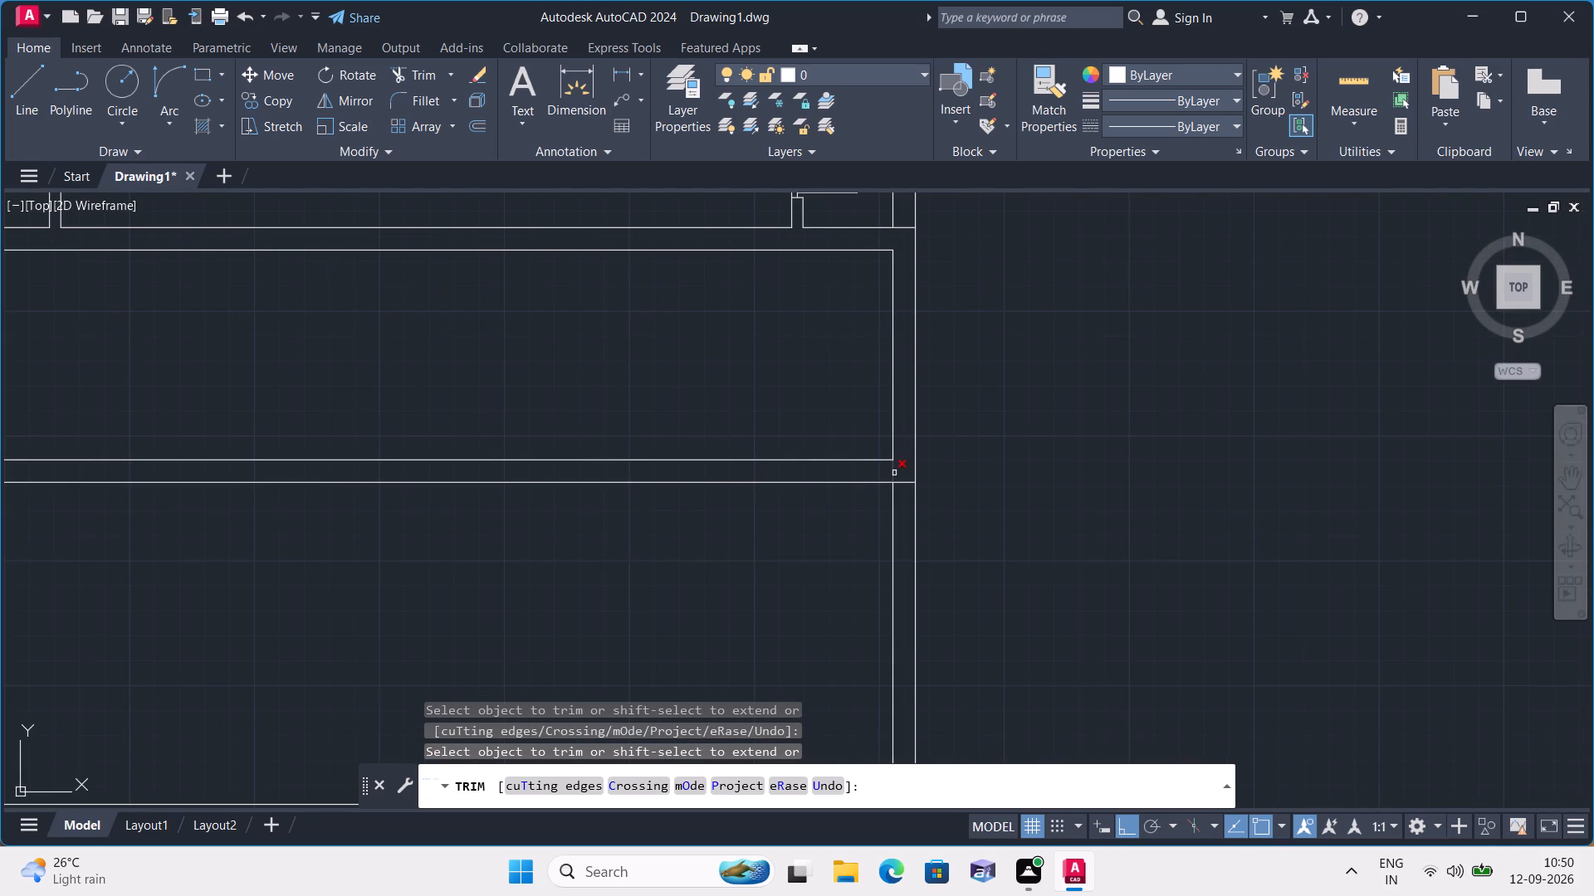
{"action": "left_click", "coordinate": [894, 473]}
{"action": "scroll", "coordinate": [961, 462], "scroll_direction": "down", "scroll_amount": 2}
Trim the overlapping lines where the second 9" horizontal wall below the rooms meets the left outer wall.
{"action": "middle_click_drag", "start_coordinate": [979, 456], "coordinate": [1074, 351]}
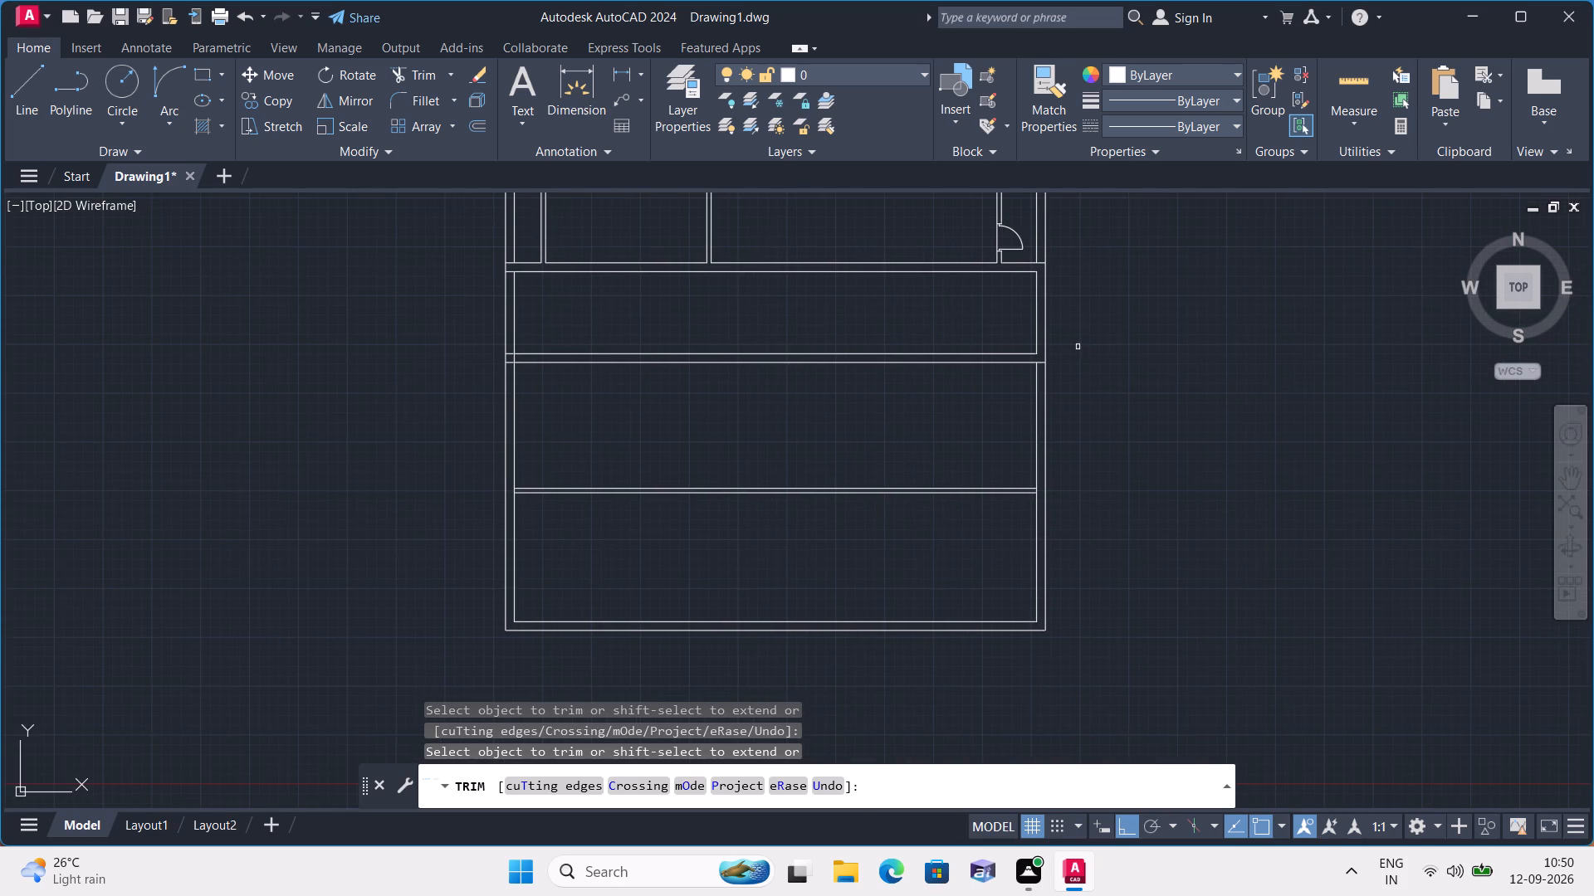
{"action": "scroll", "coordinate": [510, 362], "scroll_direction": "up", "scroll_amount": 1}
{"action": "left_click", "coordinate": [515, 355]}
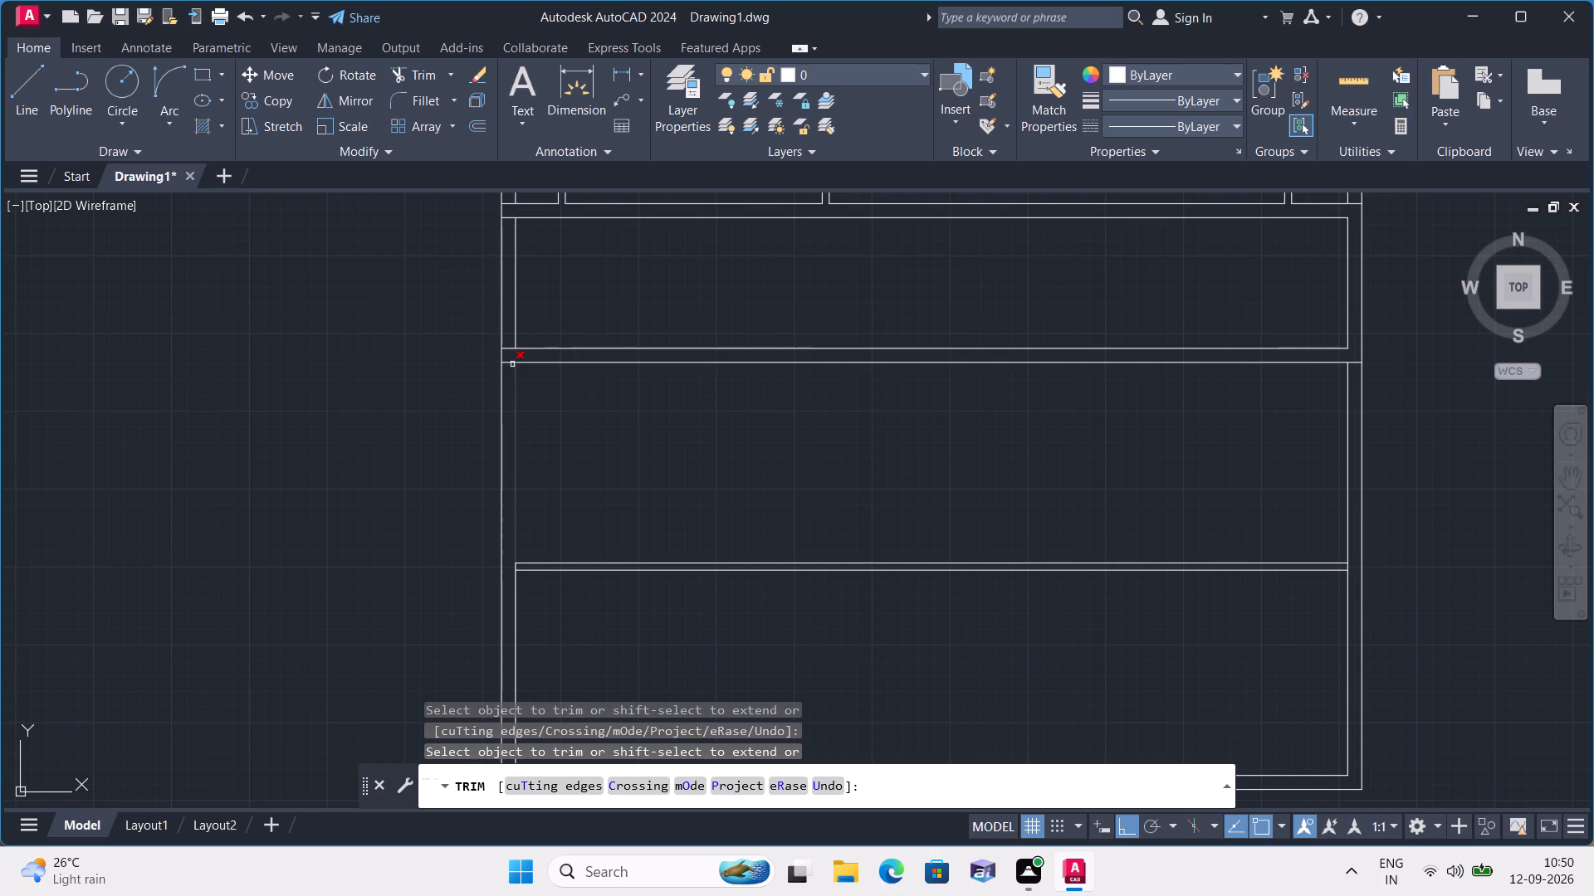
{"action": "left_click", "coordinate": [511, 361]}
{"action": "scroll", "coordinate": [266, 436], "scroll_direction": "down", "scroll_amount": 2}
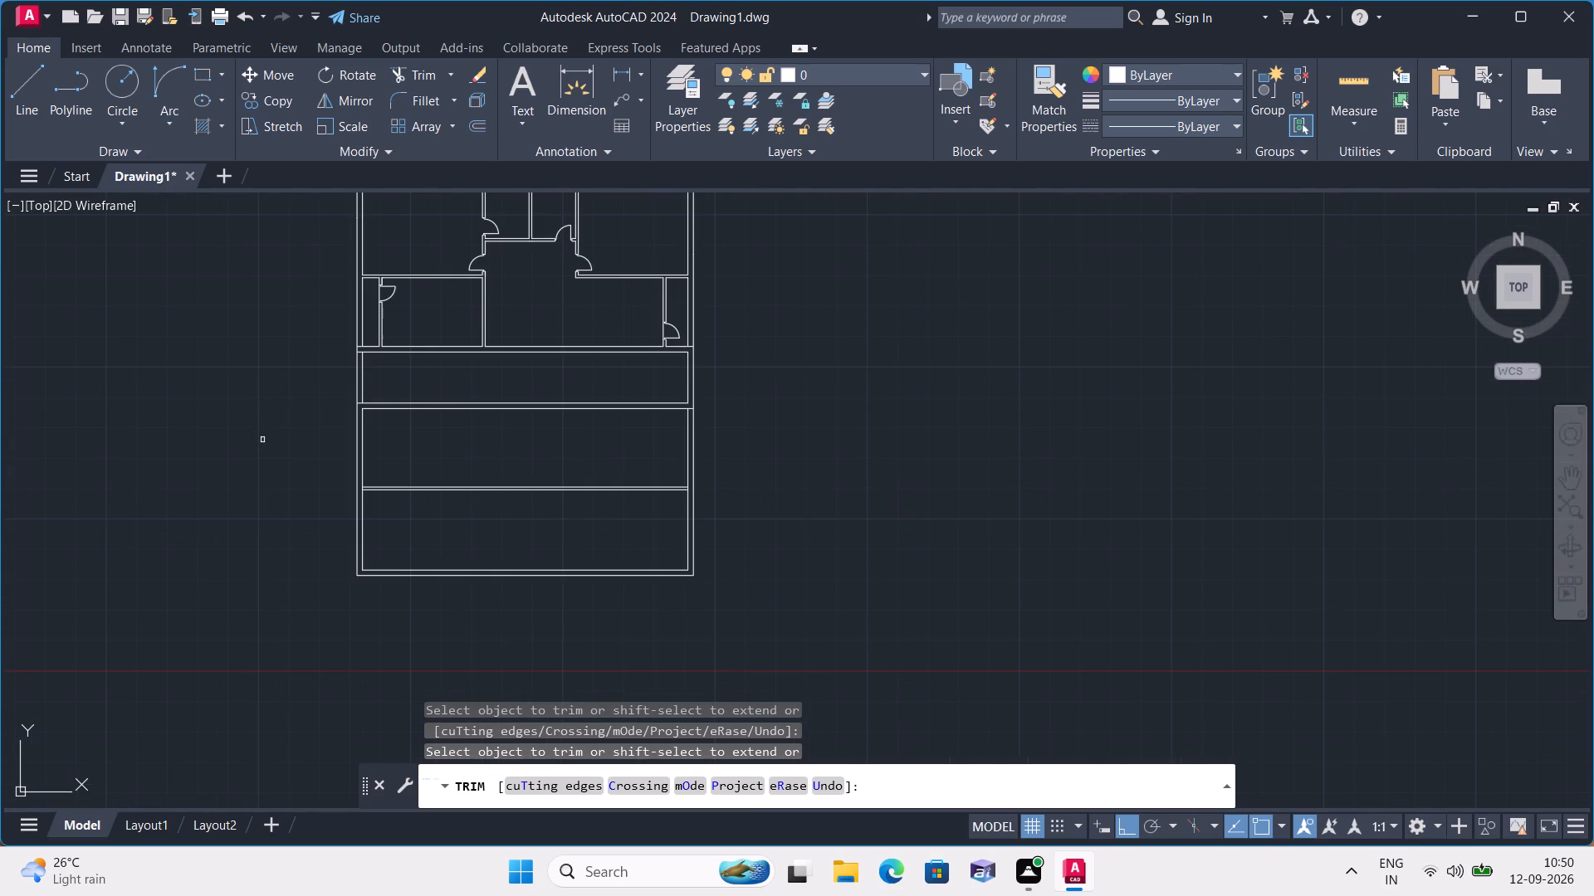
{"action": "key", "text": "Escape"}
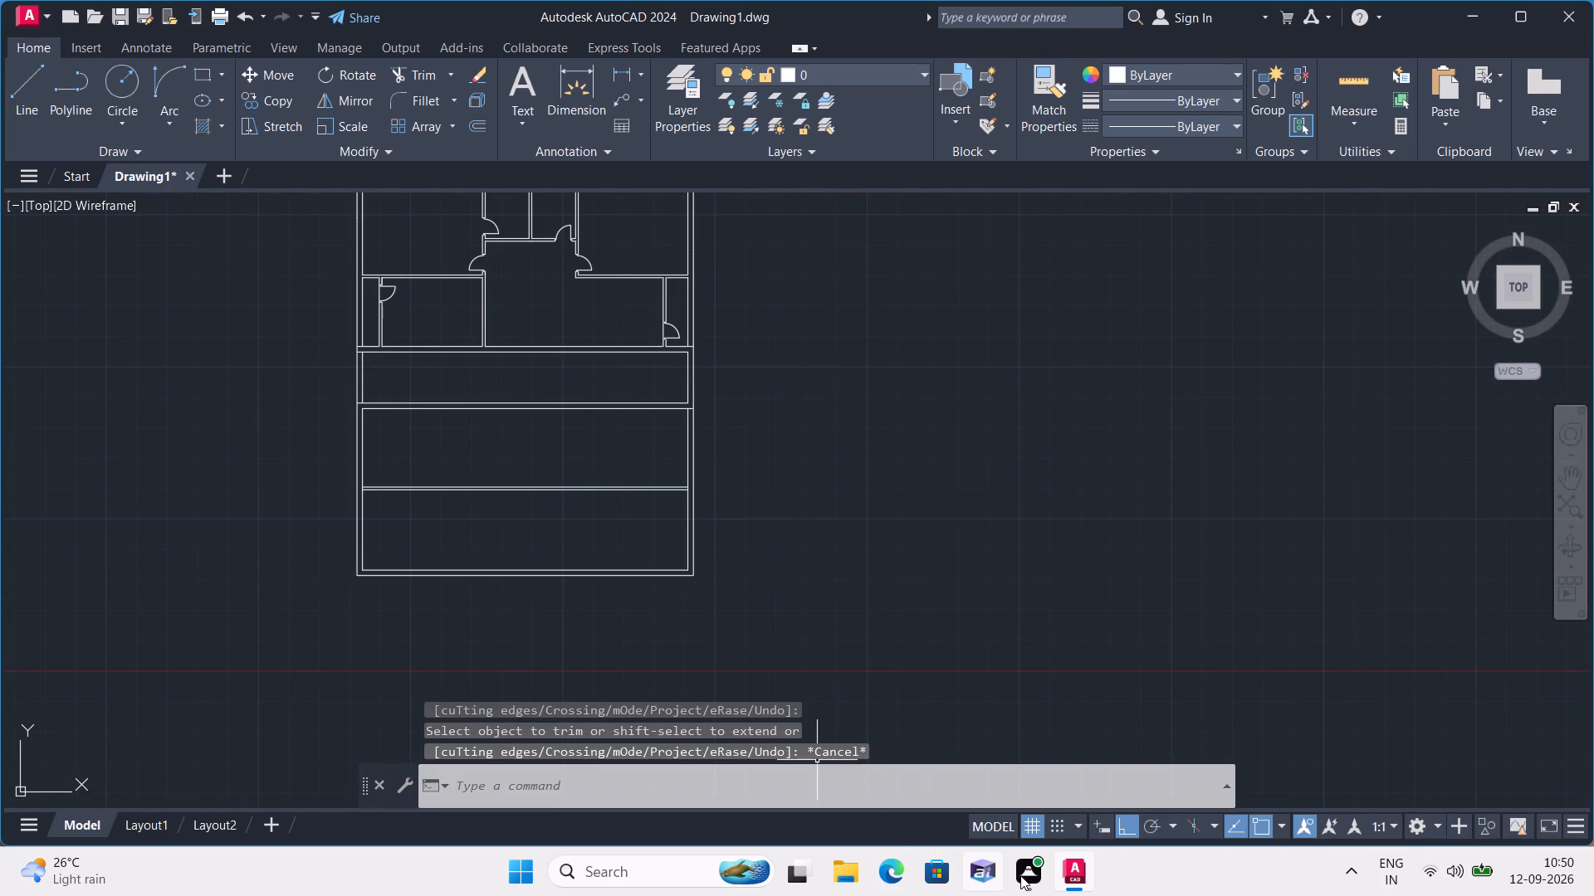
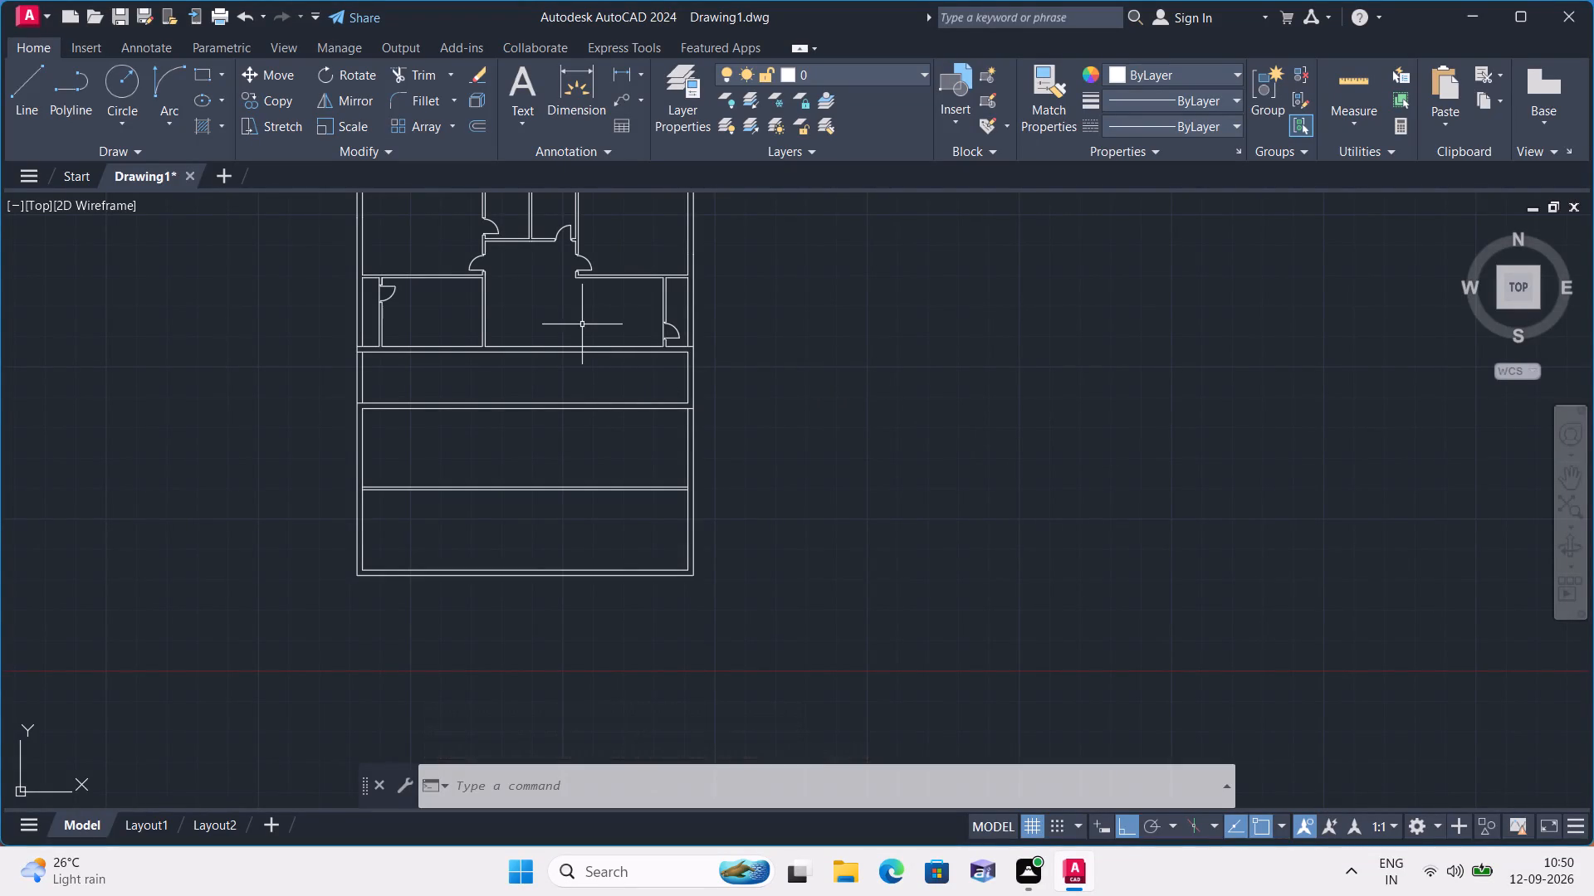
Draw a horizontal 5' by 9" rectangle with the Line tool in the empty space beside the floor plan.
{"action": "middle_click_drag", "start_coordinate": [582, 324], "coordinate": [637, 472]}
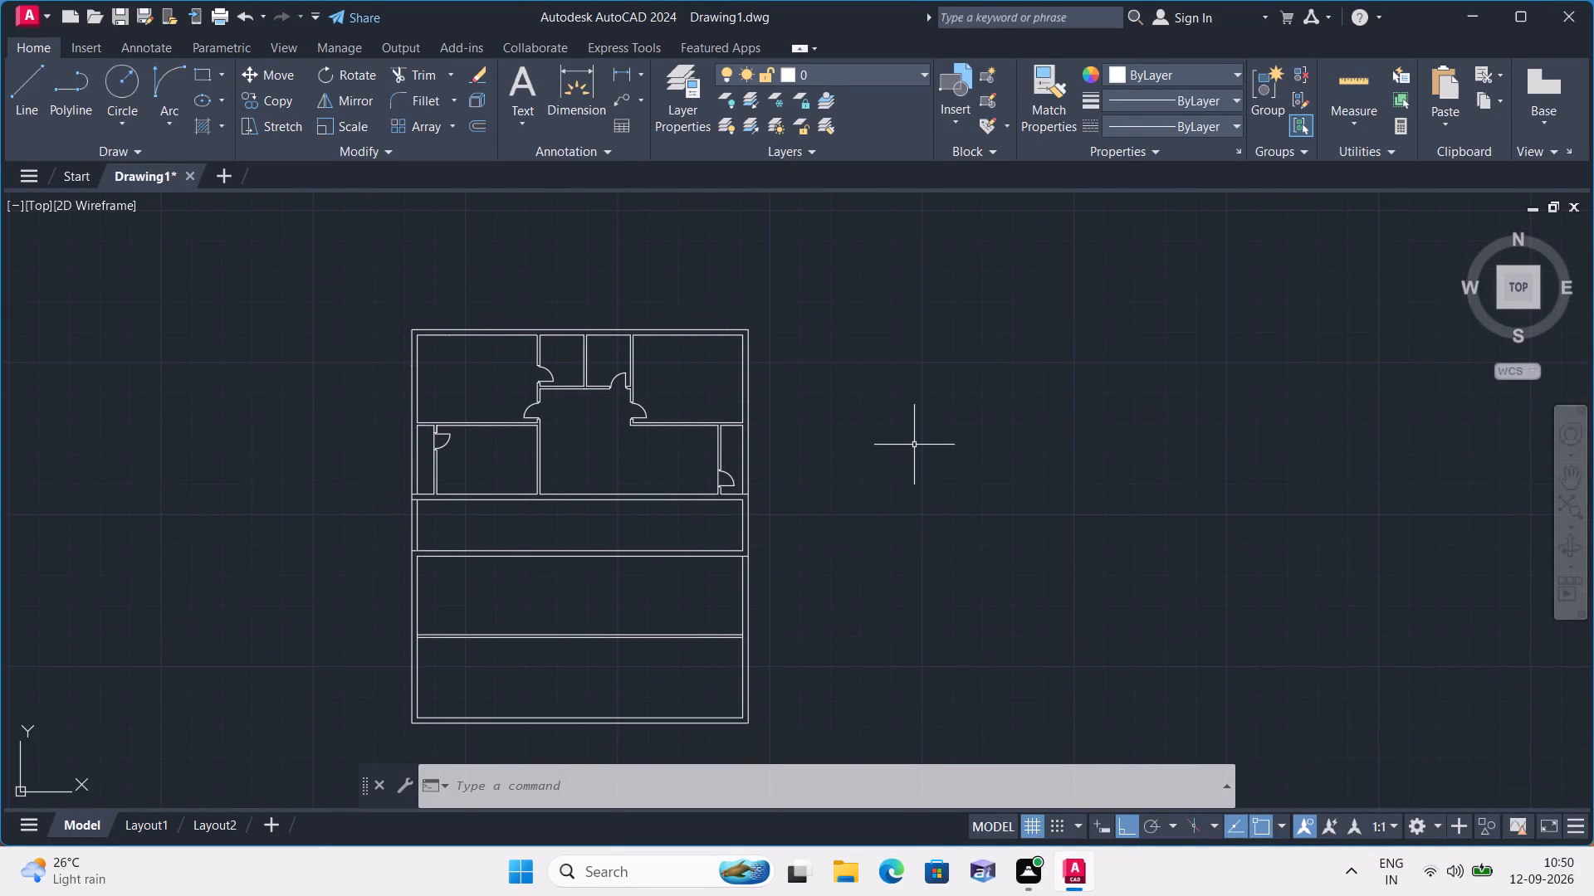
{"action": "type", "text": "l"}
{"action": "key", "text": "space"}
{"action": "left_click", "coordinate": [893, 490]}
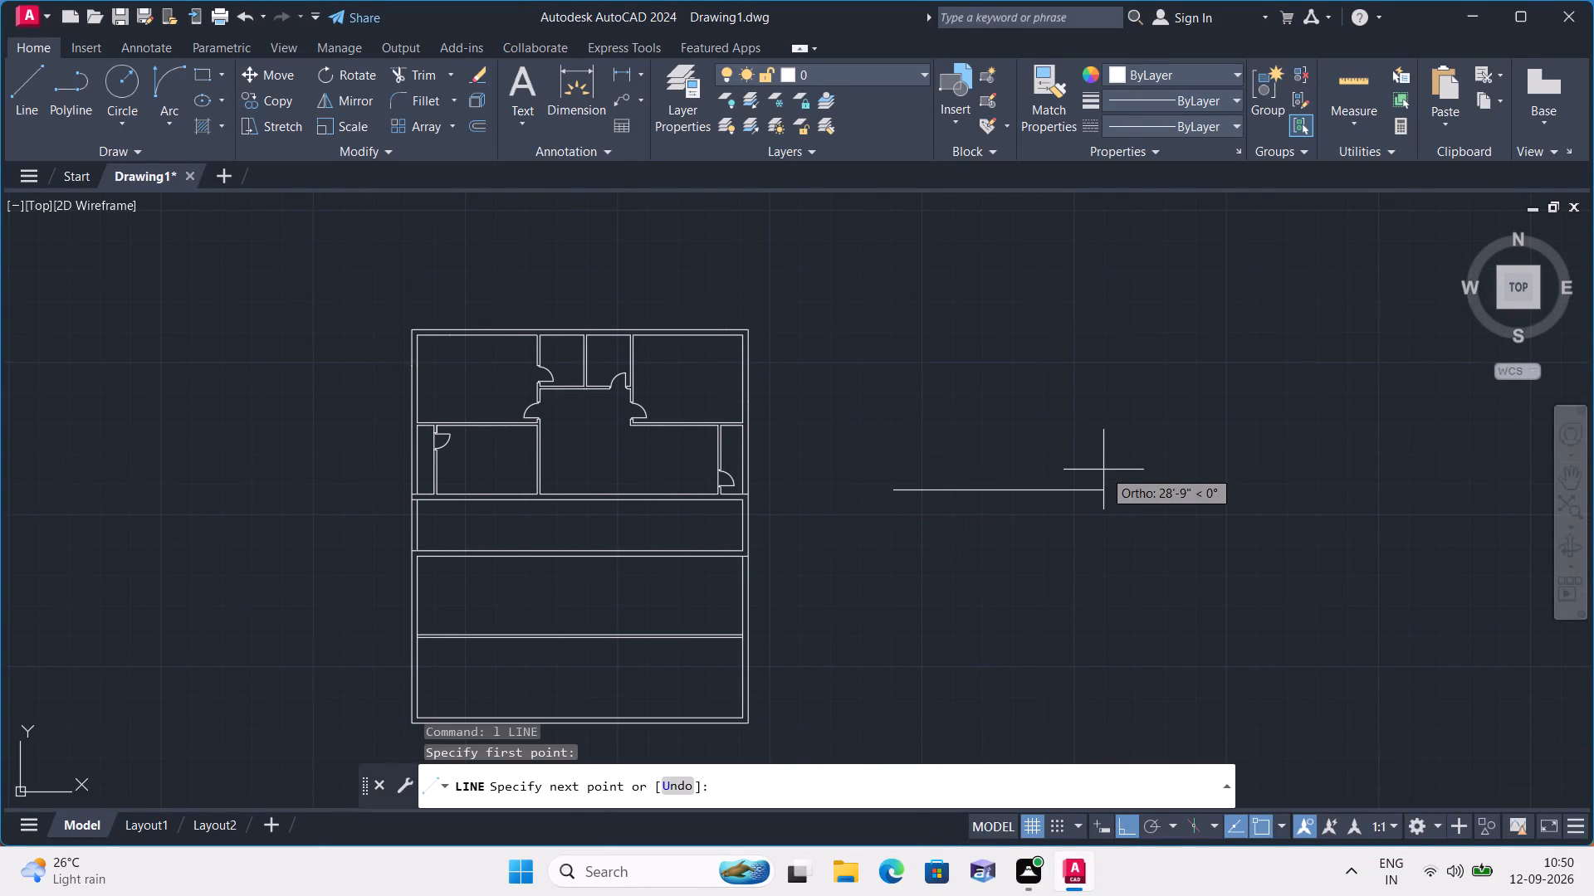
{"action": "type", "text": "5'"}
{"action": "key", "text": "space"}
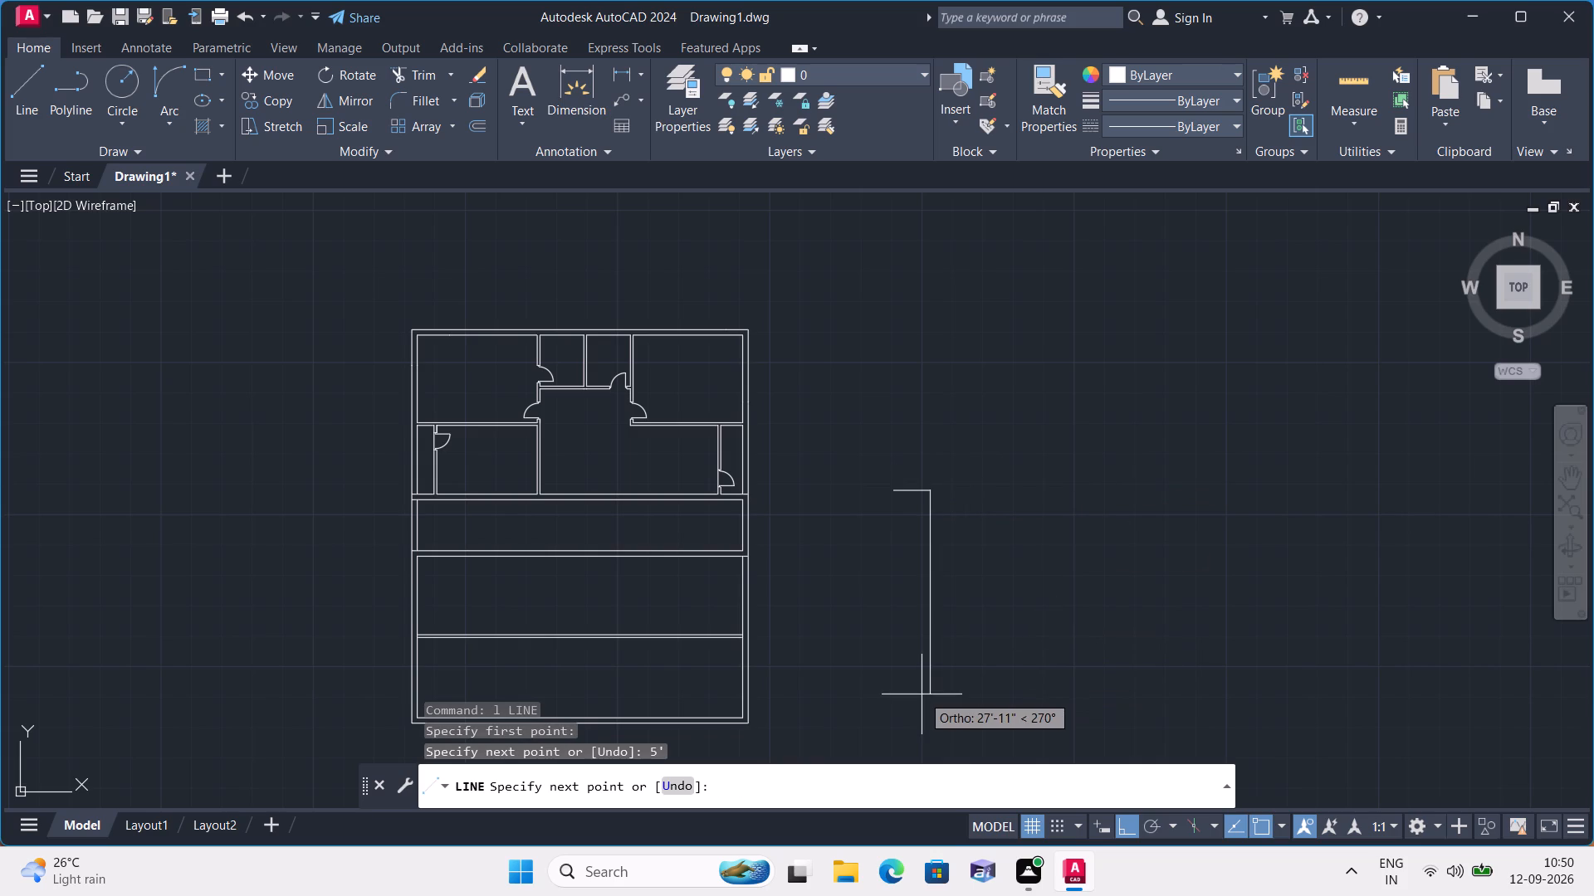
{"action": "type", "text": "9\""}
{"action": "key", "text": "space"}
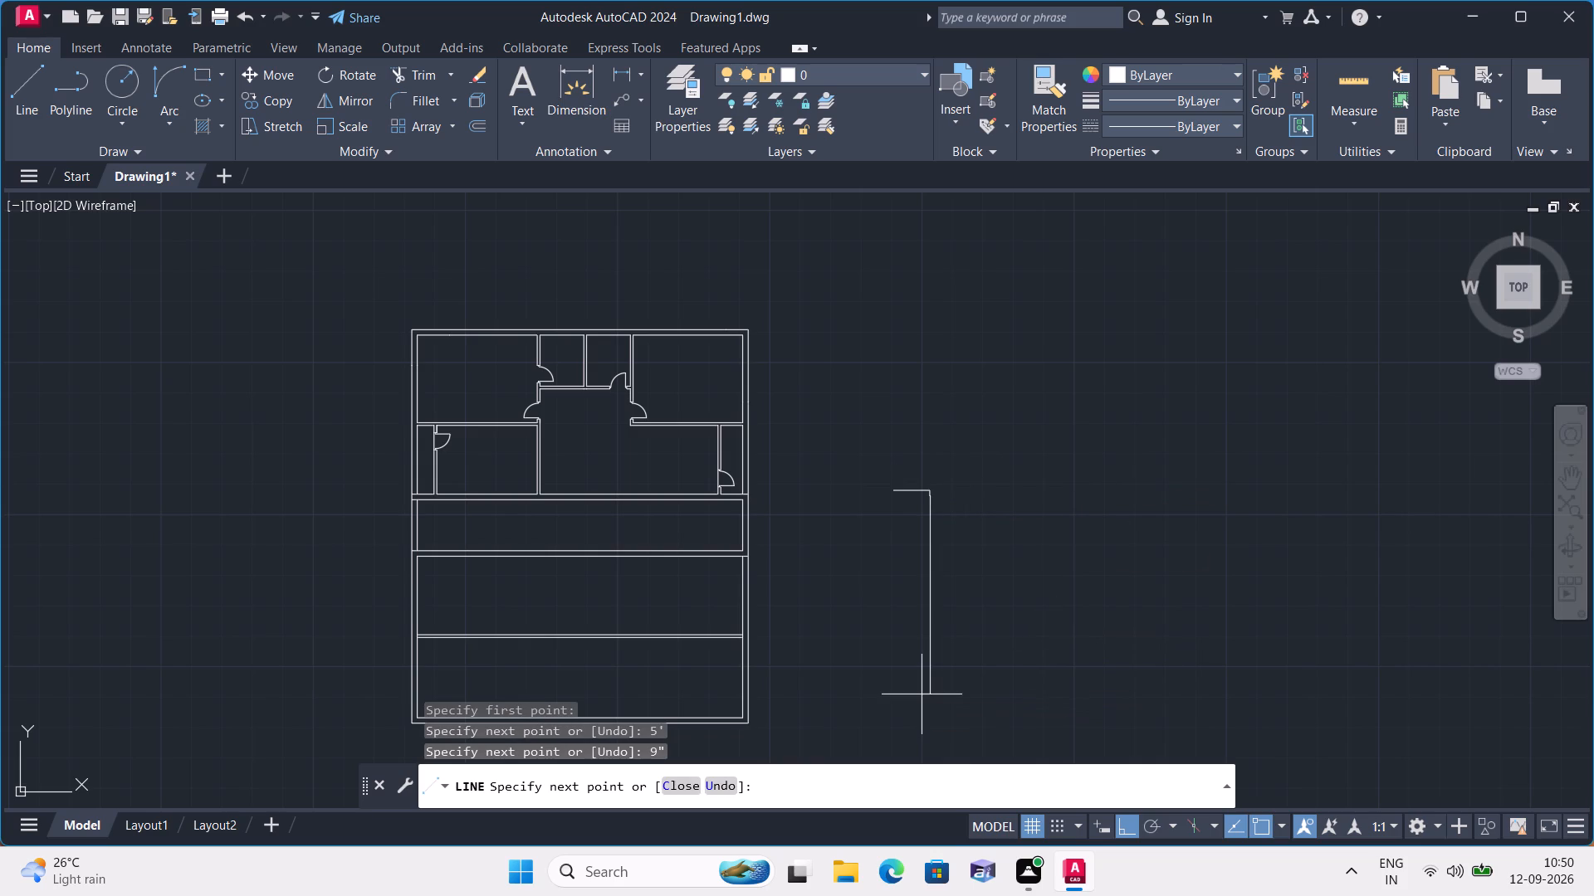
{"action": "type", "text": "5'"}
{"action": "key", "text": "space"}
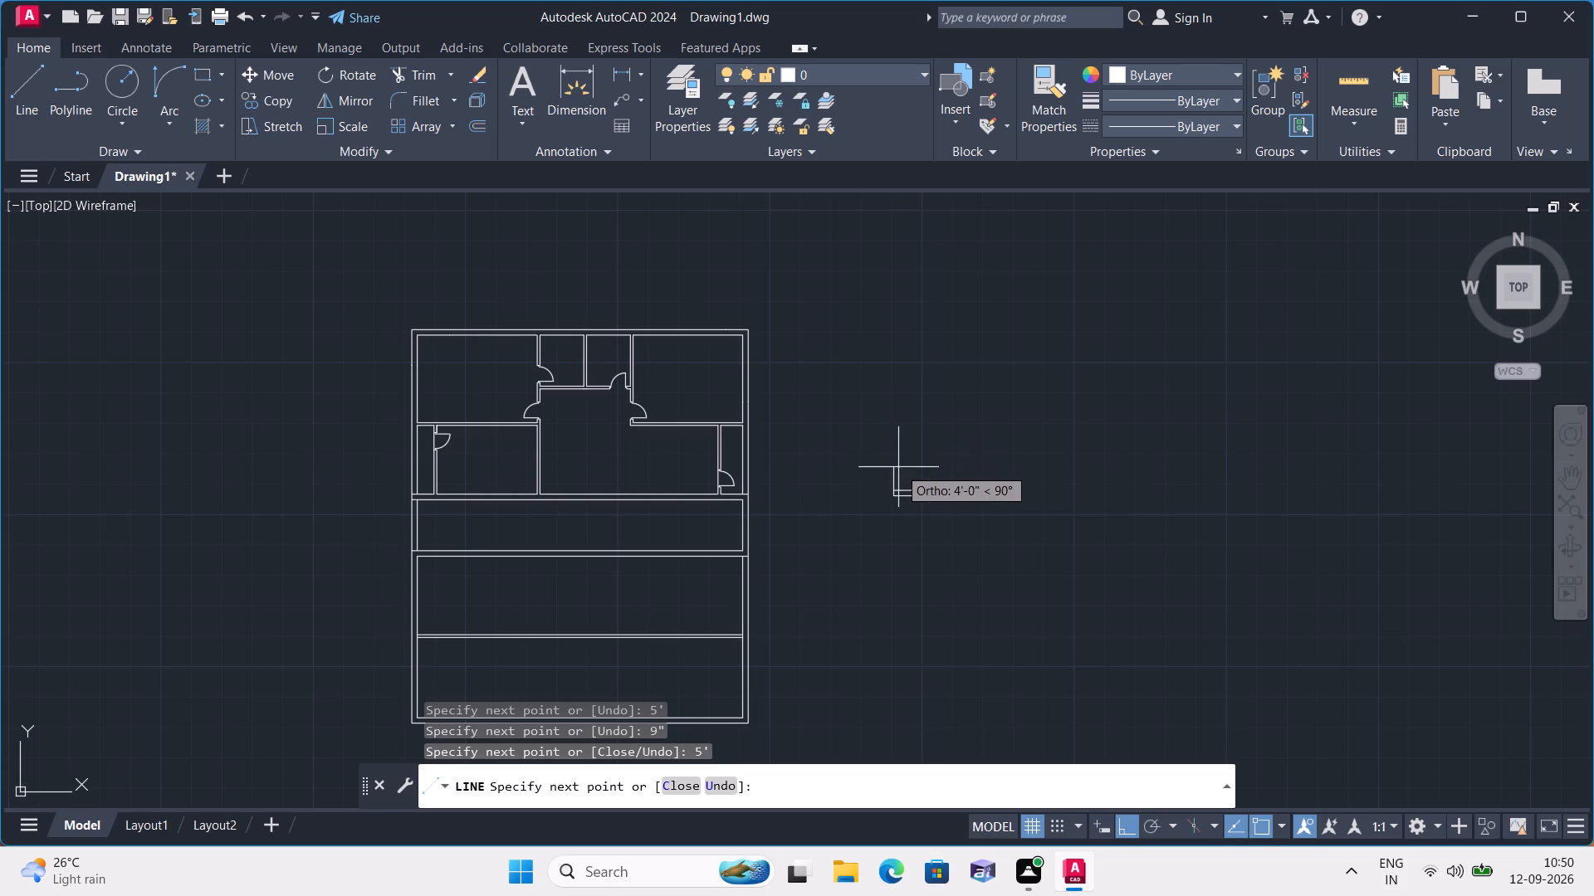
{"action": "scroll", "coordinate": [898, 480], "scroll_direction": "up", "scroll_amount": 3}
{"action": "left_click", "coordinate": [866, 519]}
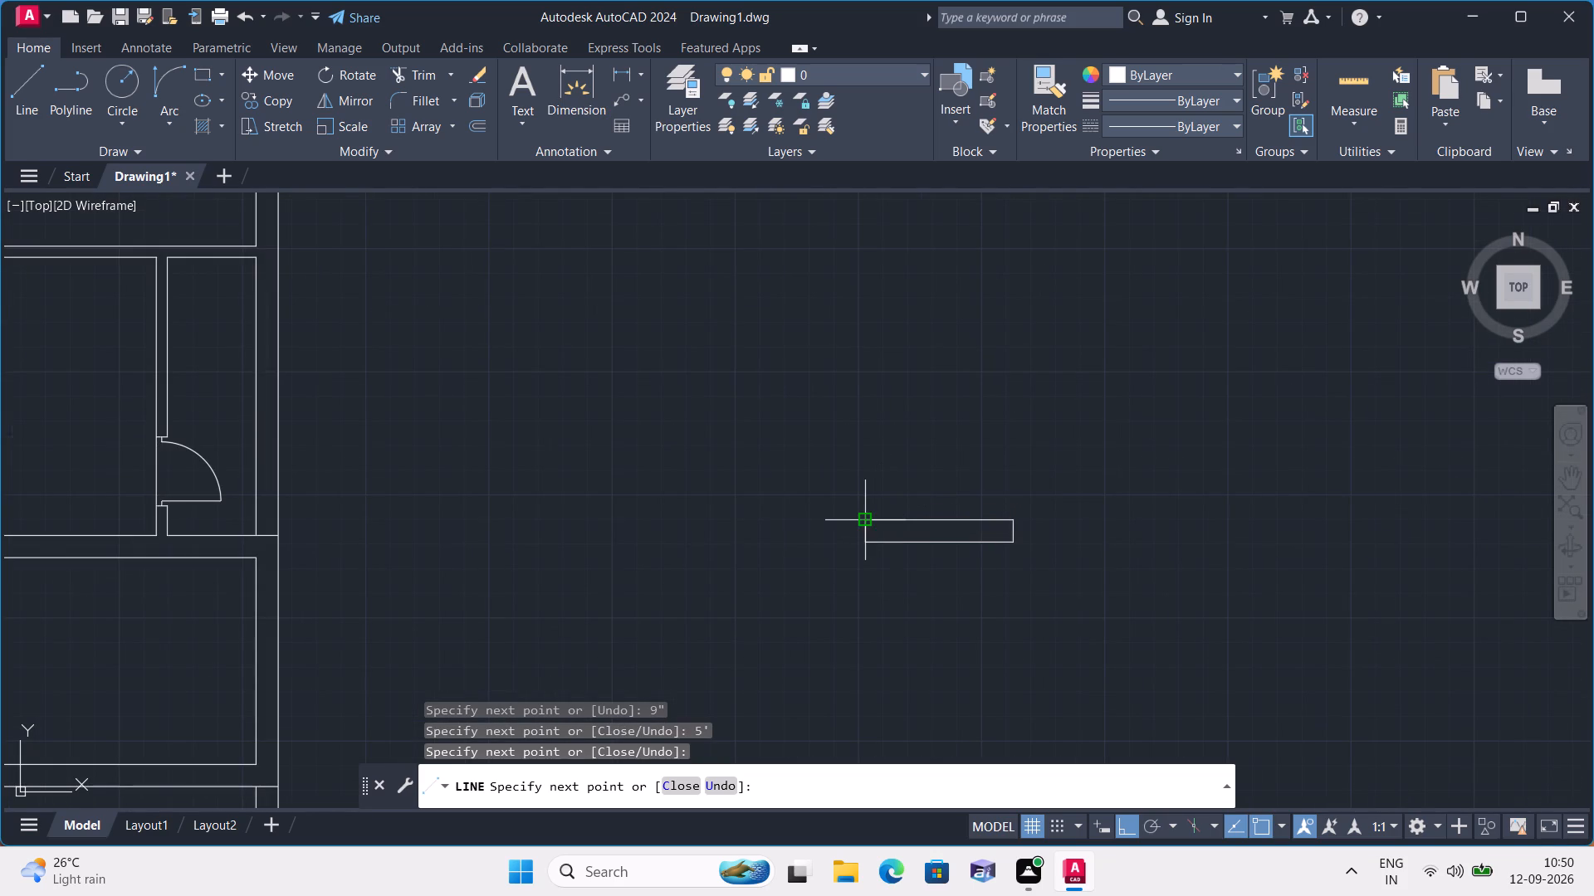
{"action": "key", "text": "space"}
Draw a lengthwise centre line through the horizontal 5' rectangle, between the midpoints of its short ends.
{"action": "key", "text": "space"}
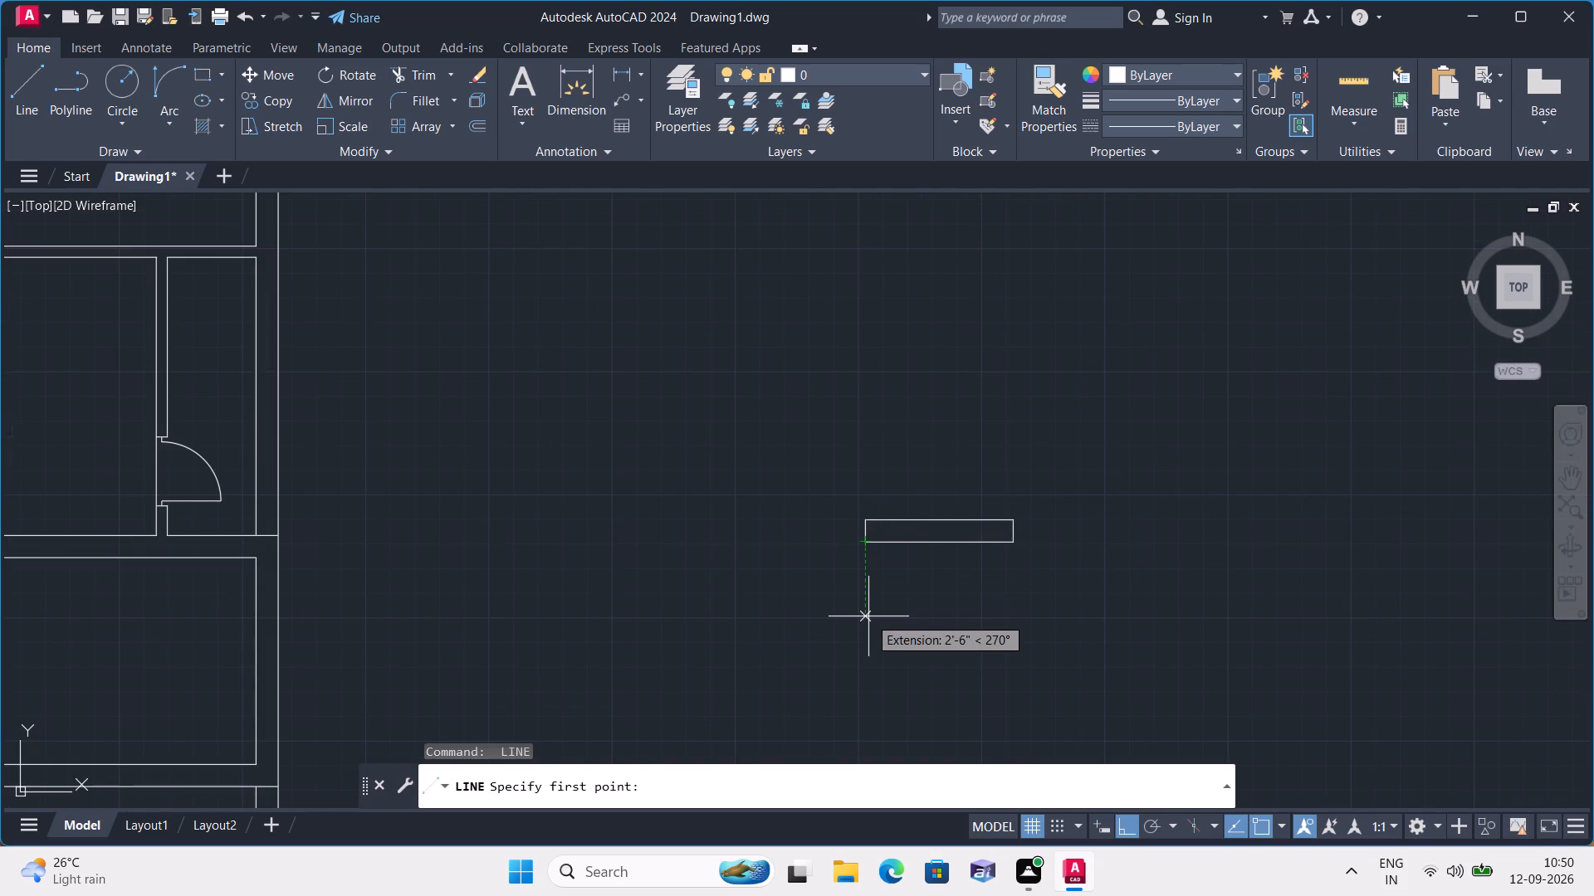
{"action": "key", "text": "space"}
{"action": "key", "text": "space"}
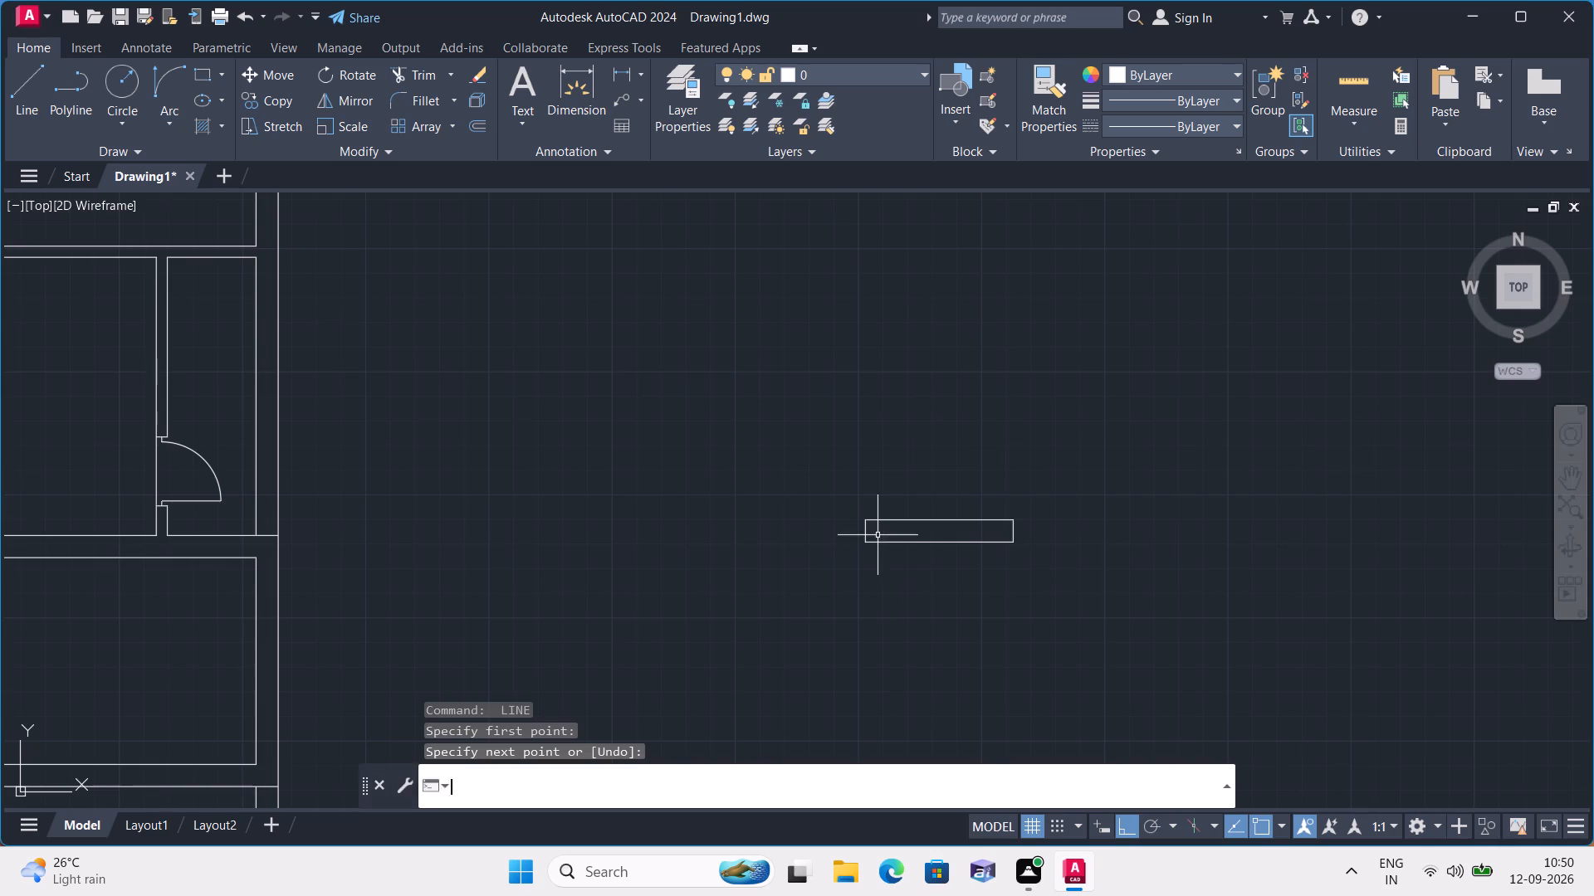
{"action": "key", "text": "space"}
{"action": "left_click", "coordinate": [868, 528]}
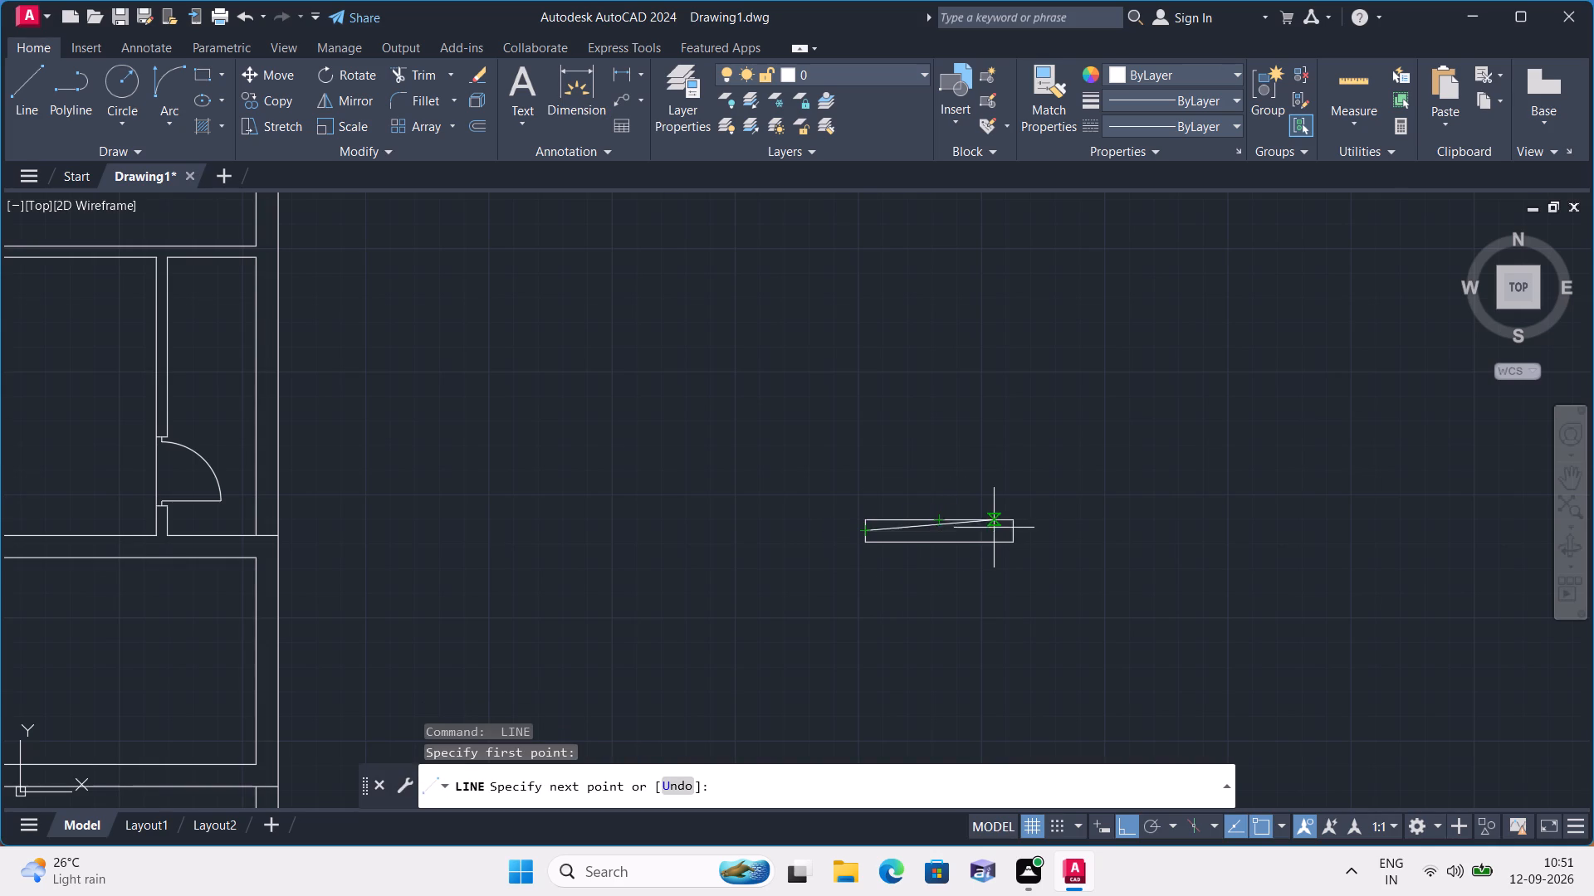
{"action": "left_click", "coordinate": [1010, 530]}
{"action": "key", "text": "space"}
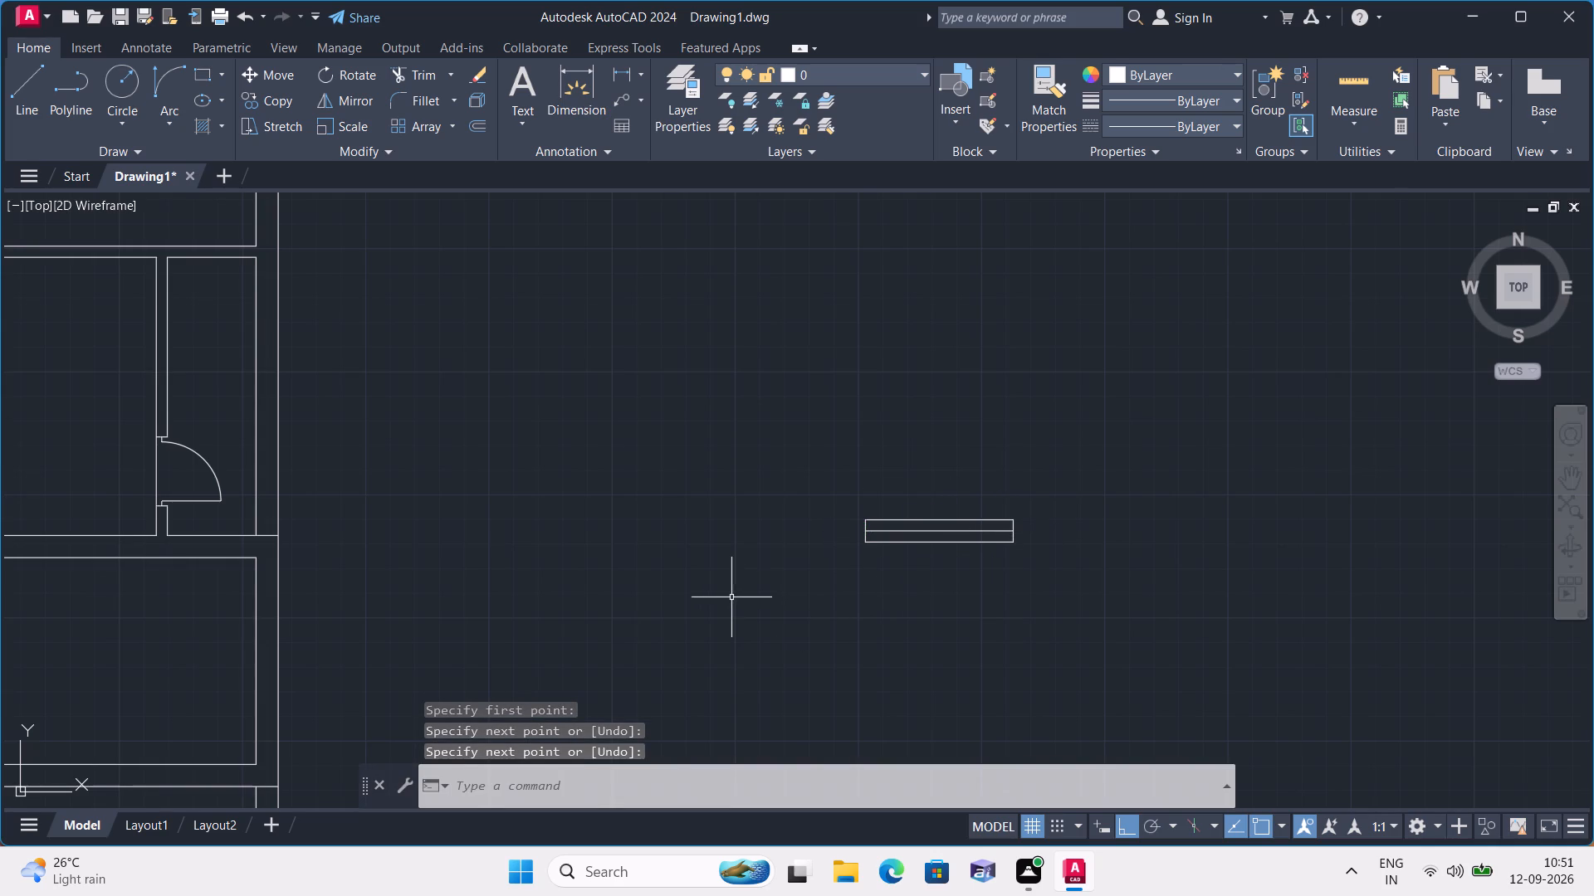
Draw a vertical rectangle 5' tall and 9" wide with lines, between the floor plan and the horizontal rectangle.
{"action": "left_click", "coordinate": [712, 548]}
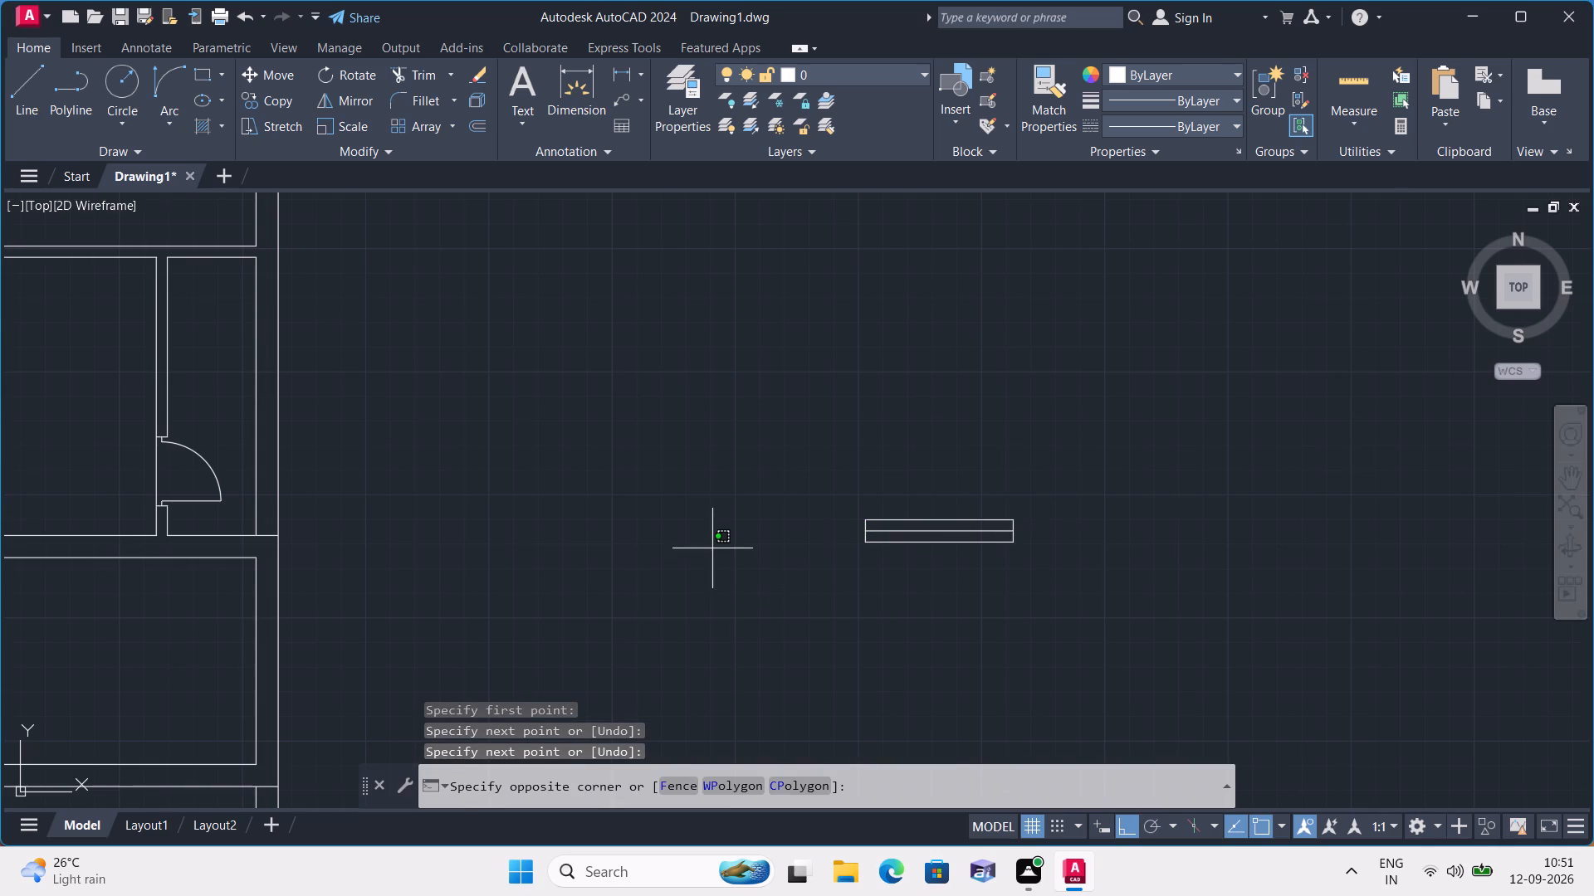
{"action": "key", "text": "Escape"}
{"action": "key", "text": "space"}
{"action": "left_click", "coordinate": [712, 548]}
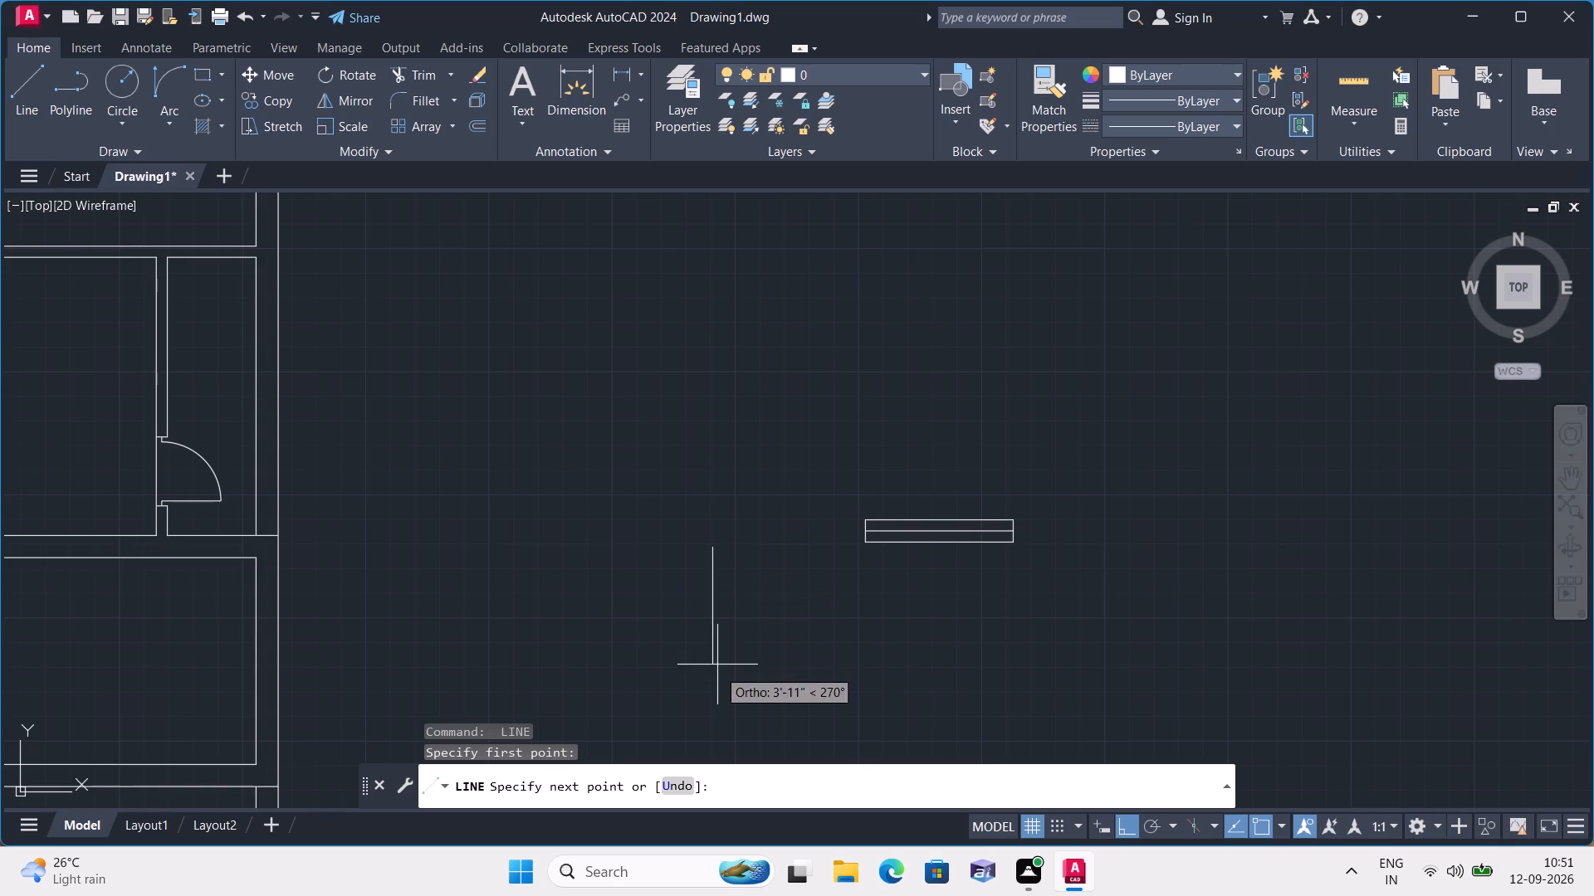
{"action": "scroll", "coordinate": [717, 670], "scroll_direction": "down", "scroll_amount": 1}
{"action": "middle_click_drag", "start_coordinate": [717, 670], "coordinate": [718, 630]}
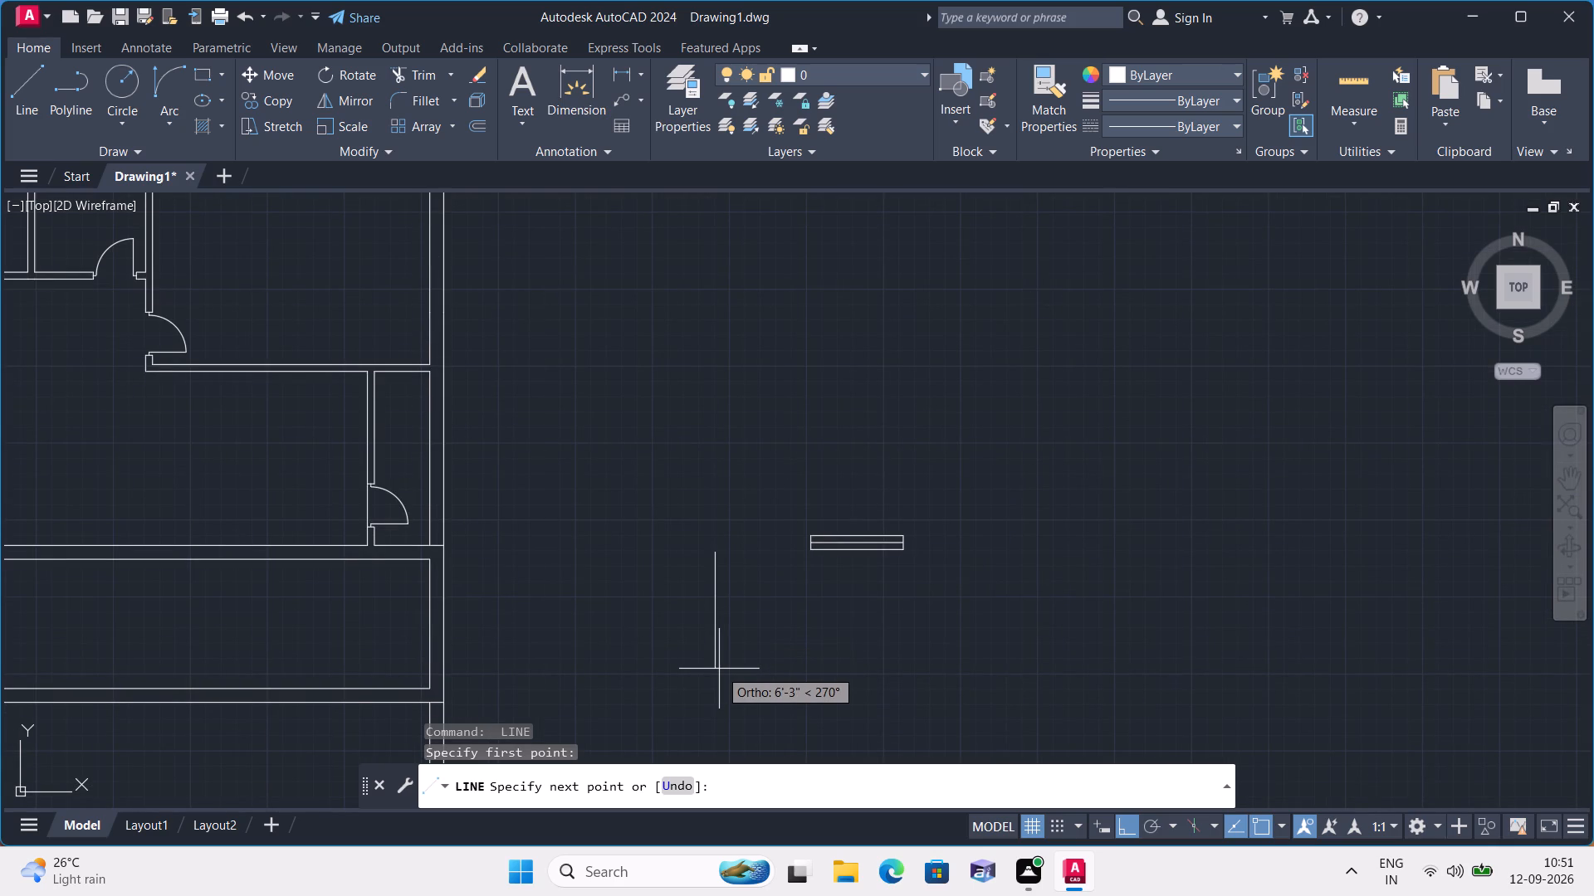
{"action": "type", "text": "5'"}
{"action": "key", "text": "space"}
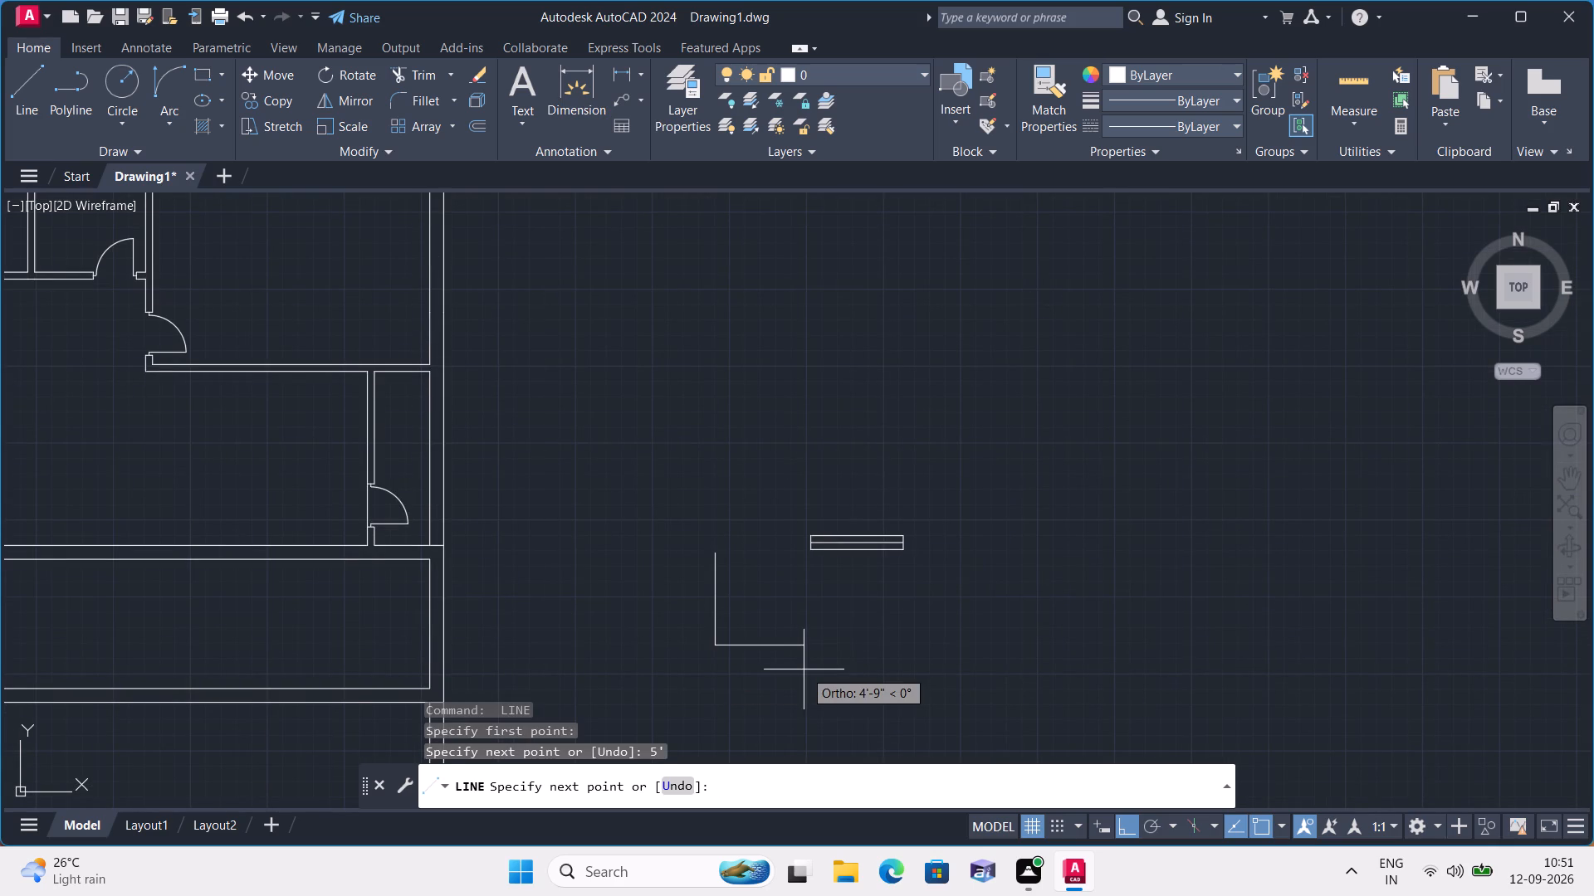
{"action": "key", "text": "9"}
{"action": "key", "text": "shift+quotedbl"}
{"action": "key", "text": "space"}
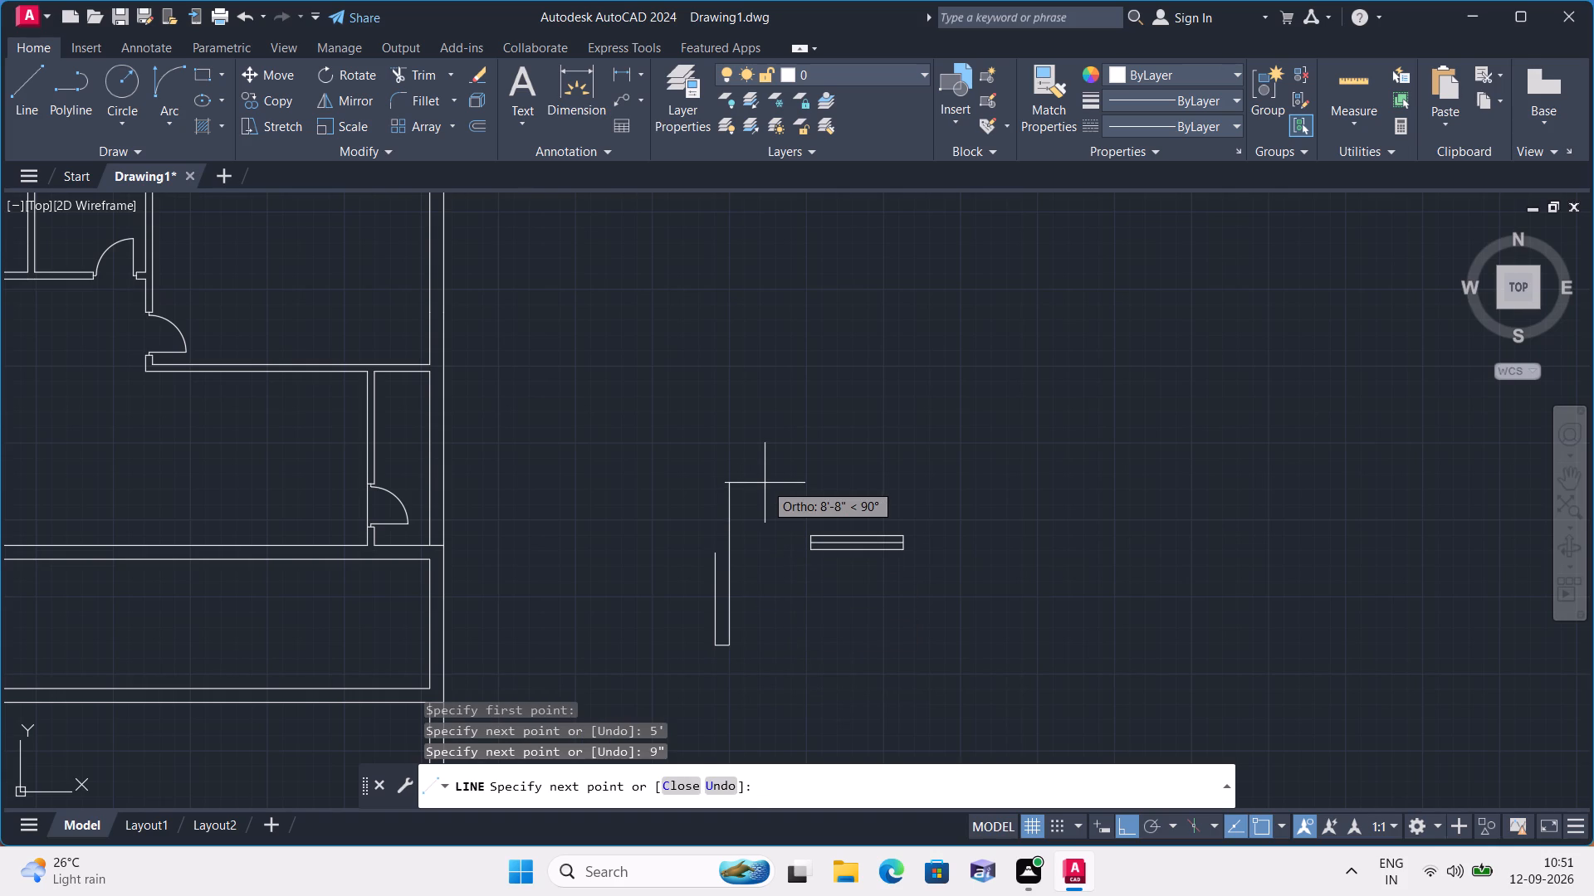
{"action": "type", "text": "5'"}
{"action": "key", "text": "space"}
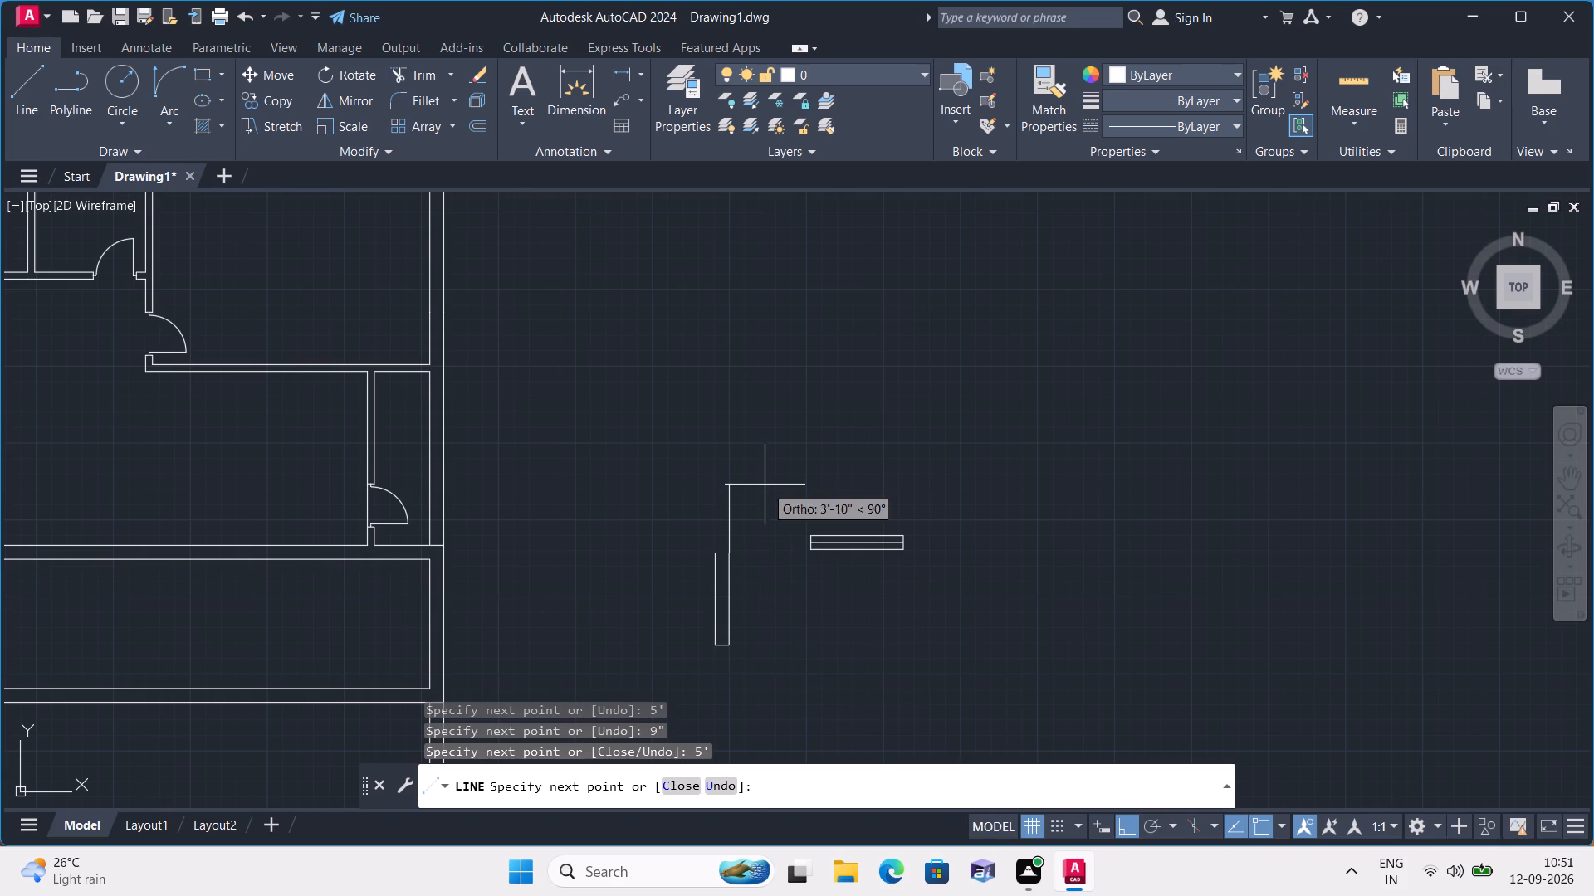
{"action": "left_click", "coordinate": [715, 551]}
{"action": "key", "text": "space"}
Draw a lengthwise centre line through the vertical 5' rectangle, between the midpoints of its short ends.
{"action": "scroll", "coordinate": [726, 570], "scroll_direction": "up", "scroll_amount": 2}
{"action": "key", "text": "space"}
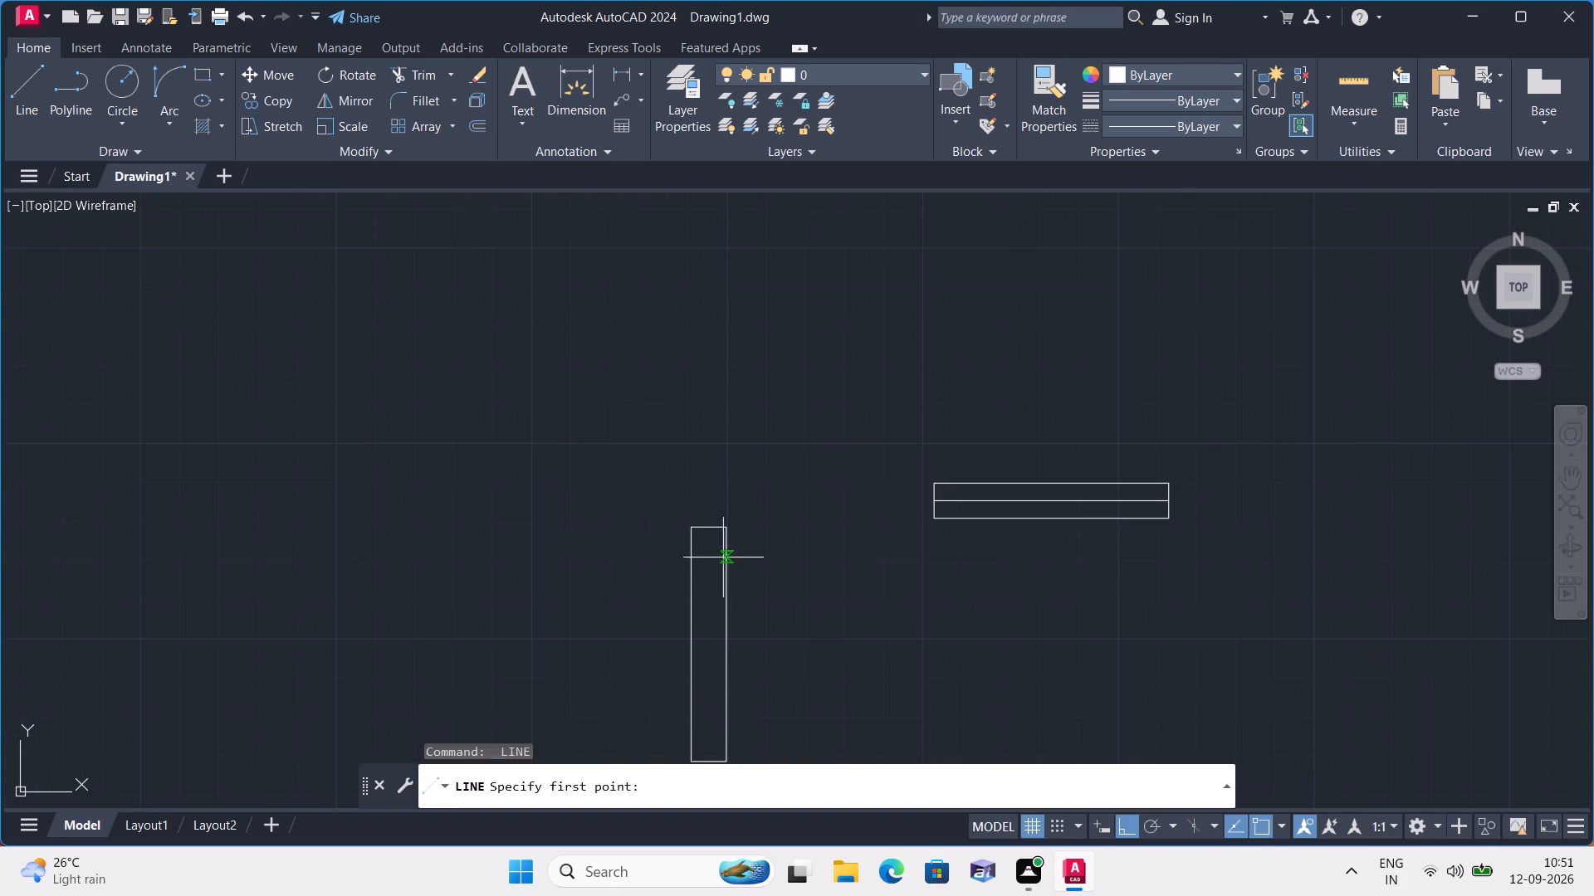
{"action": "left_click", "coordinate": [709, 529]}
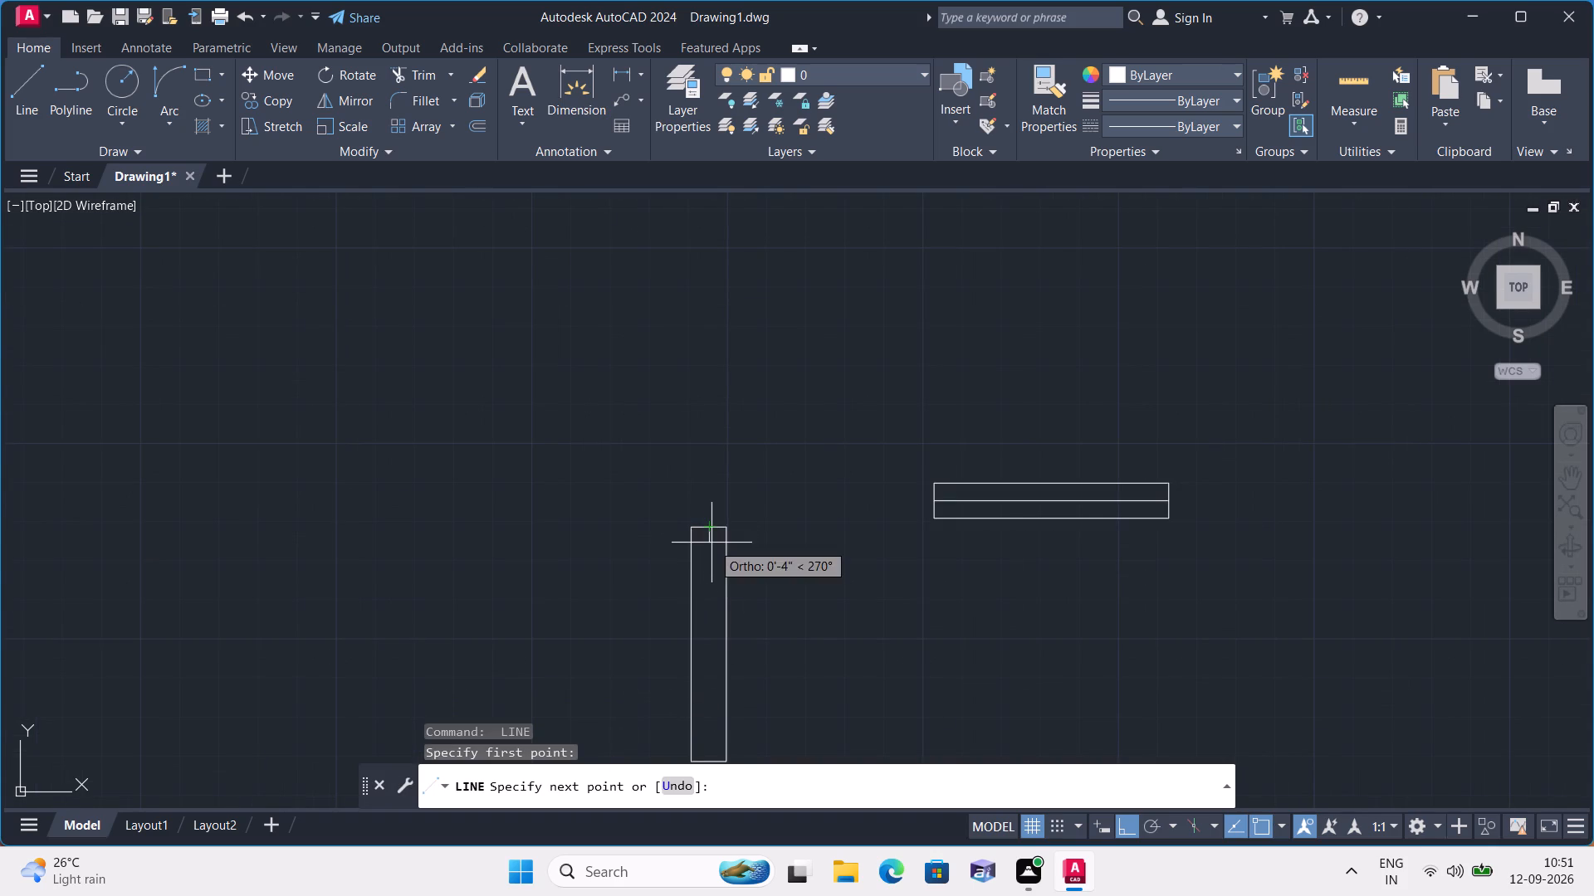
{"action": "middle_click", "coordinate": [711, 543]}
{"action": "scroll", "coordinate": [715, 538], "scroll_direction": "down", "scroll_amount": 2}
{"action": "scroll", "coordinate": [731, 653], "scroll_direction": "up", "scroll_amount": 2}
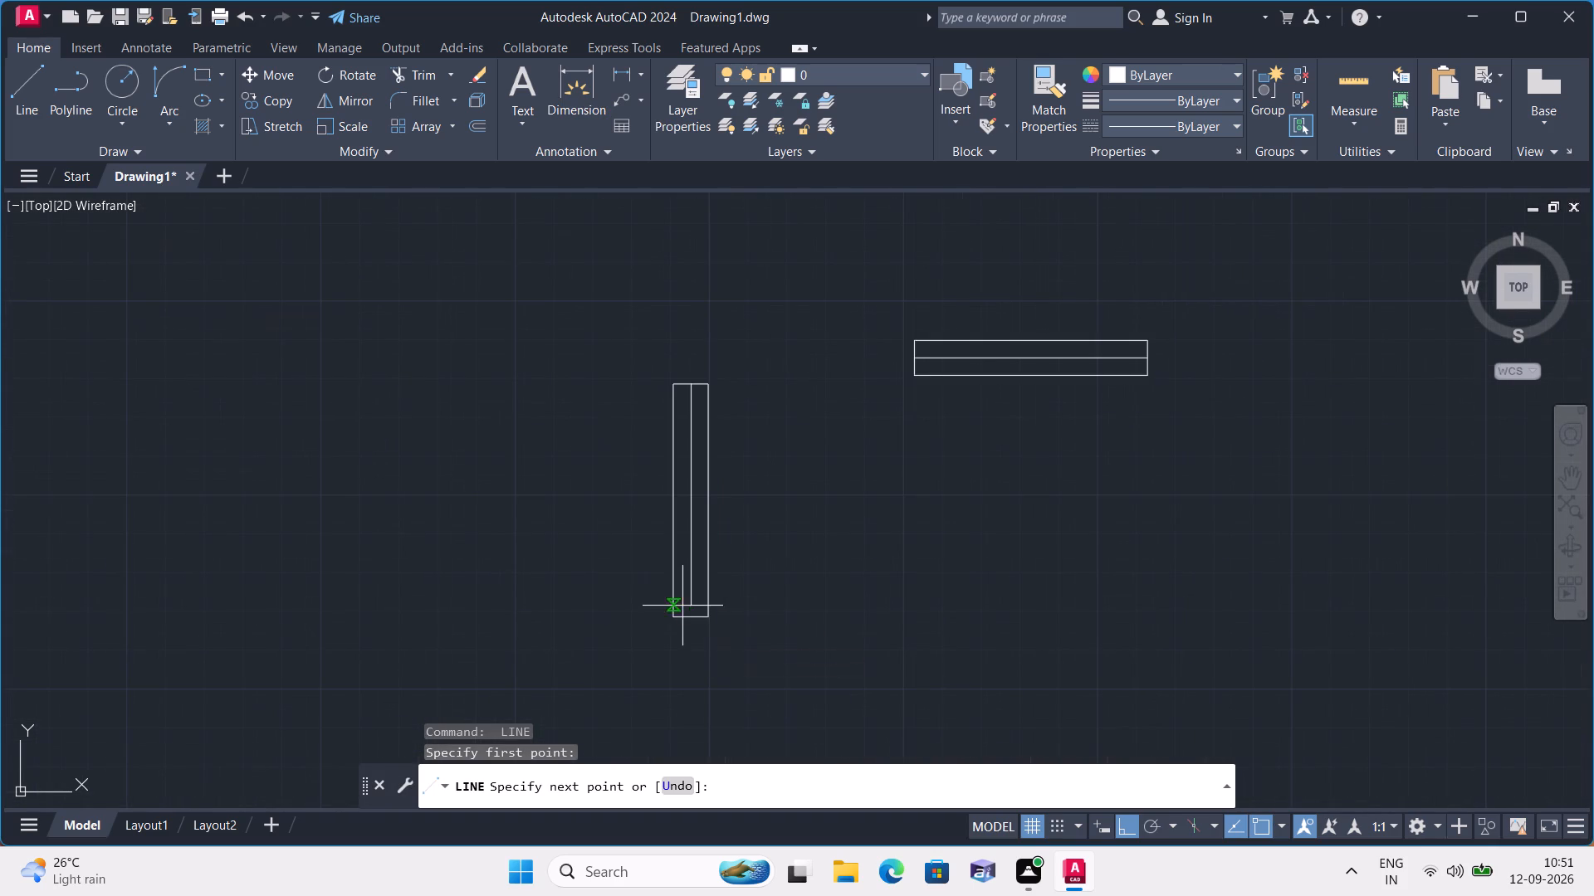
{"action": "left_click", "coordinate": [695, 616]}
{"action": "key", "text": "space"}
Draw a horizontal 3' by 9" rectangle with lines below the horizontal 5' rectangle.
{"action": "scroll", "coordinate": [716, 623], "scroll_direction": "down", "scroll_amount": 1}
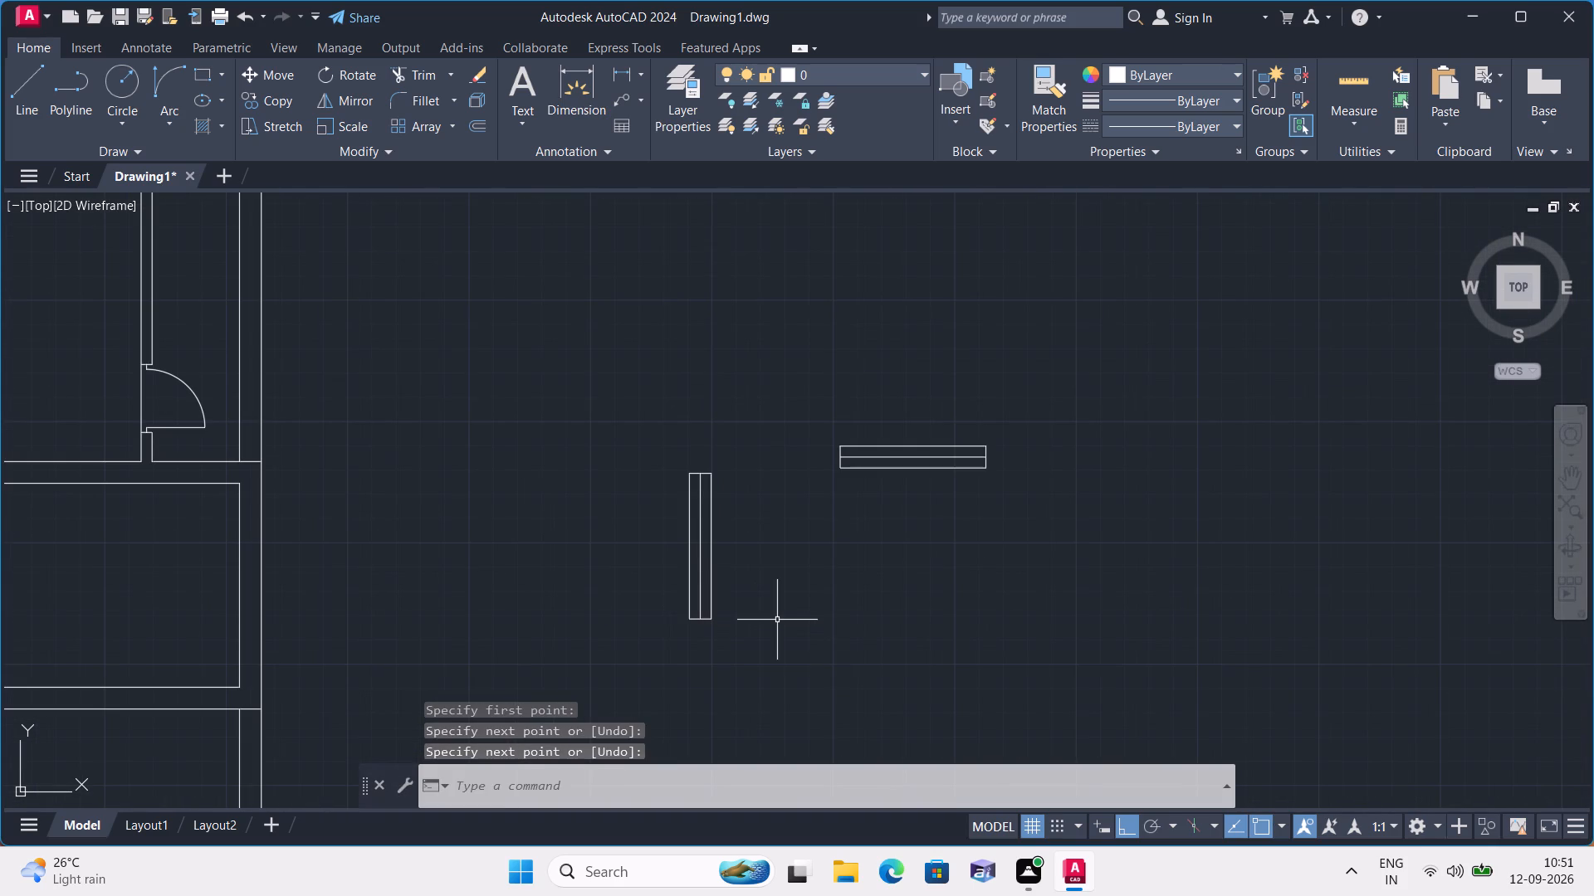
{"action": "scroll", "coordinate": [843, 618], "scroll_direction": "up", "scroll_amount": 1}
{"action": "scroll", "coordinate": [845, 523], "scroll_direction": "down", "scroll_amount": 1}
{"action": "key", "text": "space"}
{"action": "left_click", "coordinate": [819, 544]}
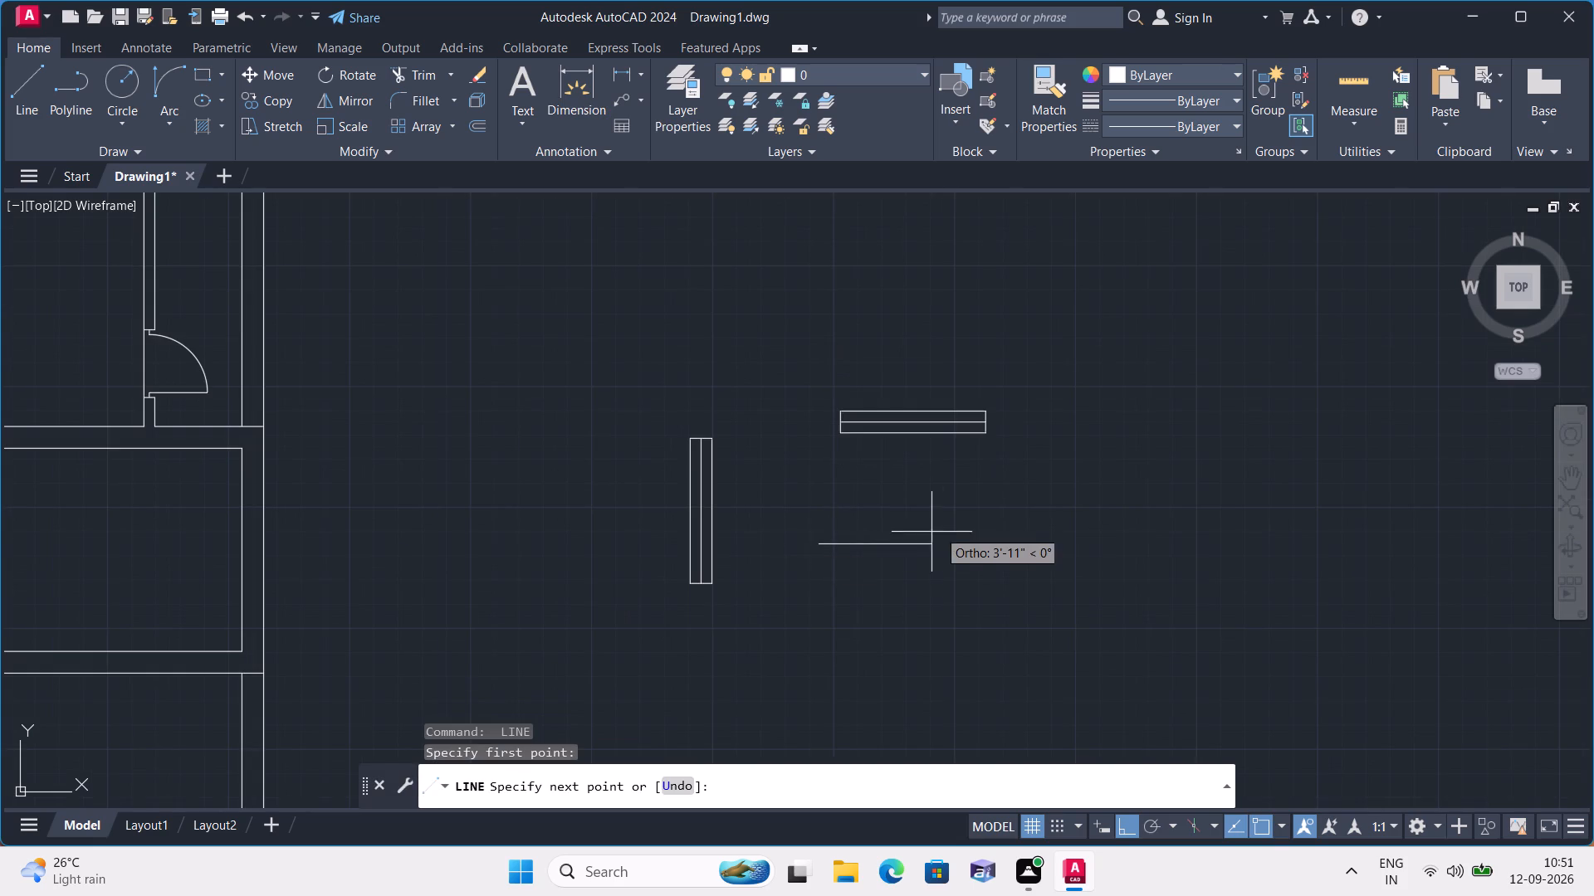
{"action": "type", "text": "3'"}
{"action": "key", "text": "space"}
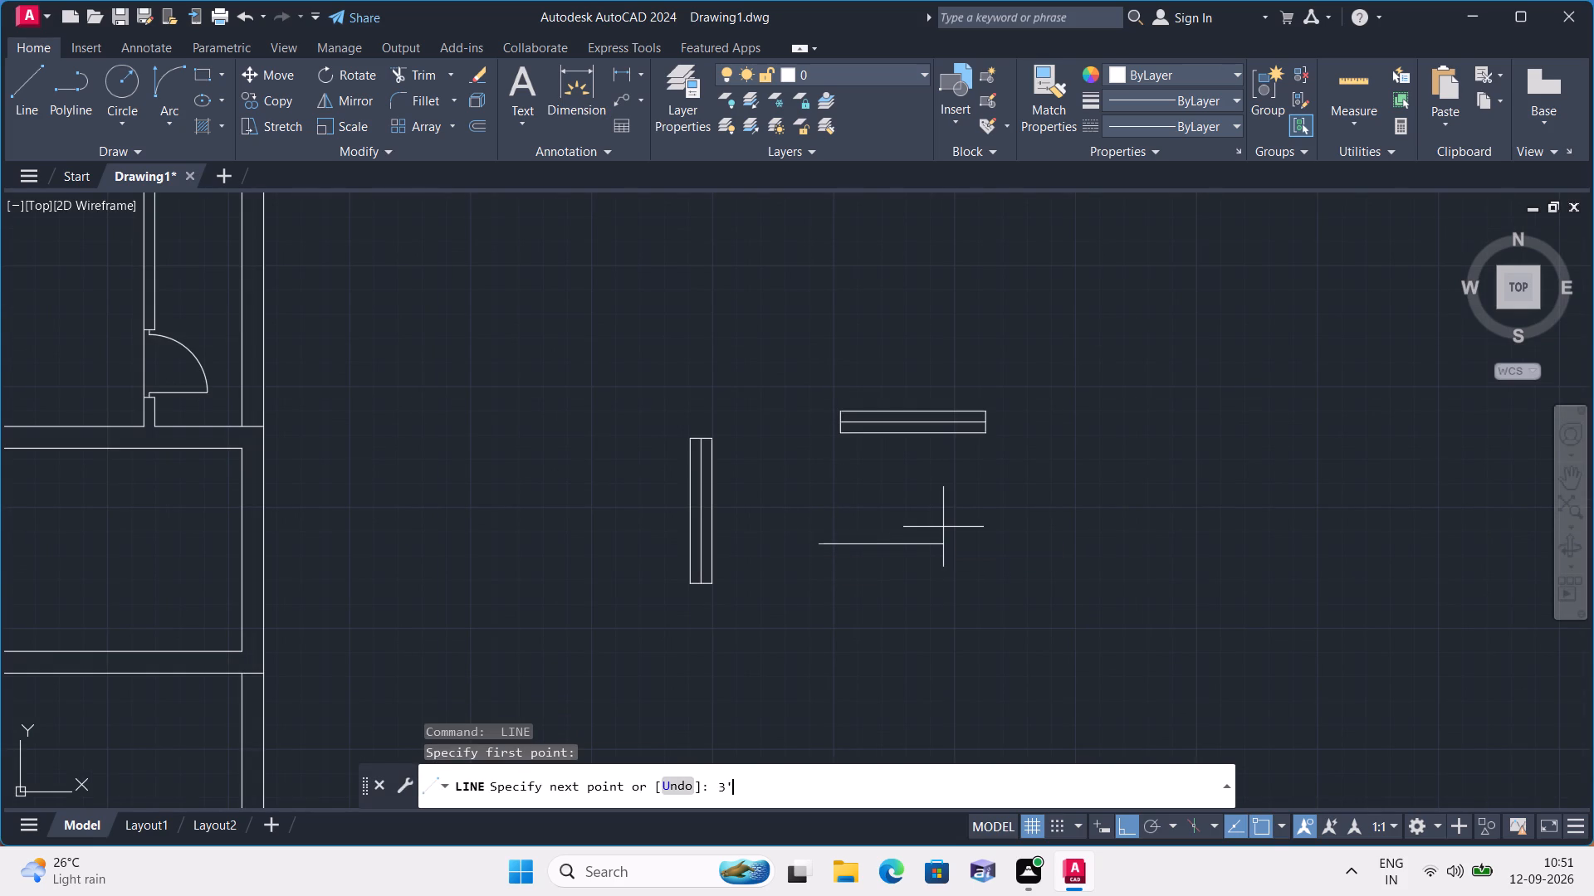
{"action": "type", "text": "9\""}
{"action": "key", "text": "space"}
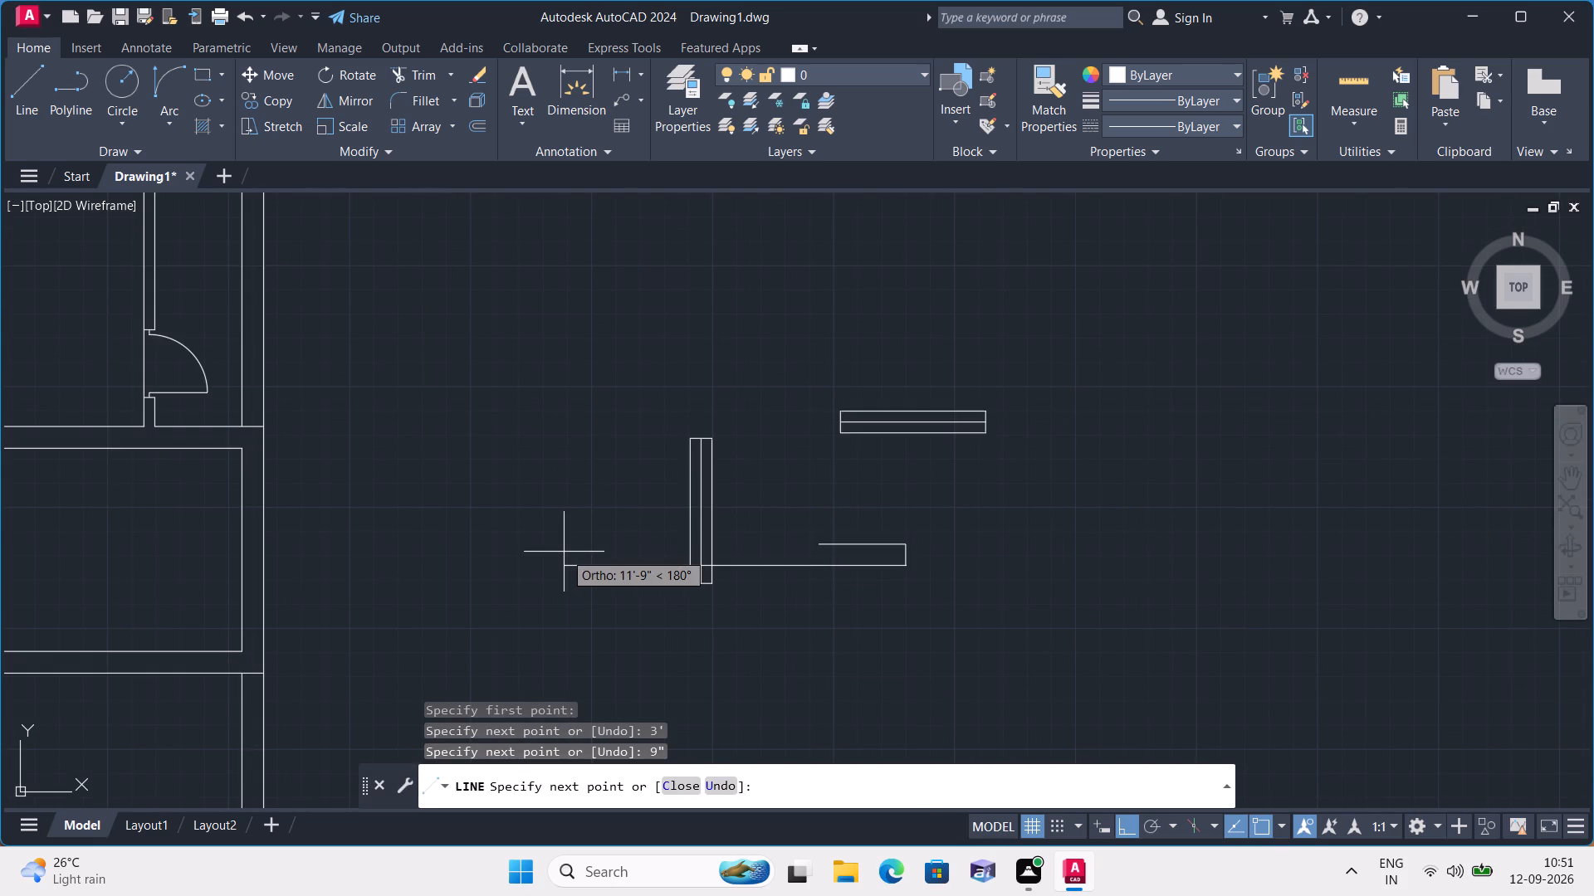
{"action": "type", "text": "3'"}
{"action": "key", "text": "space"}
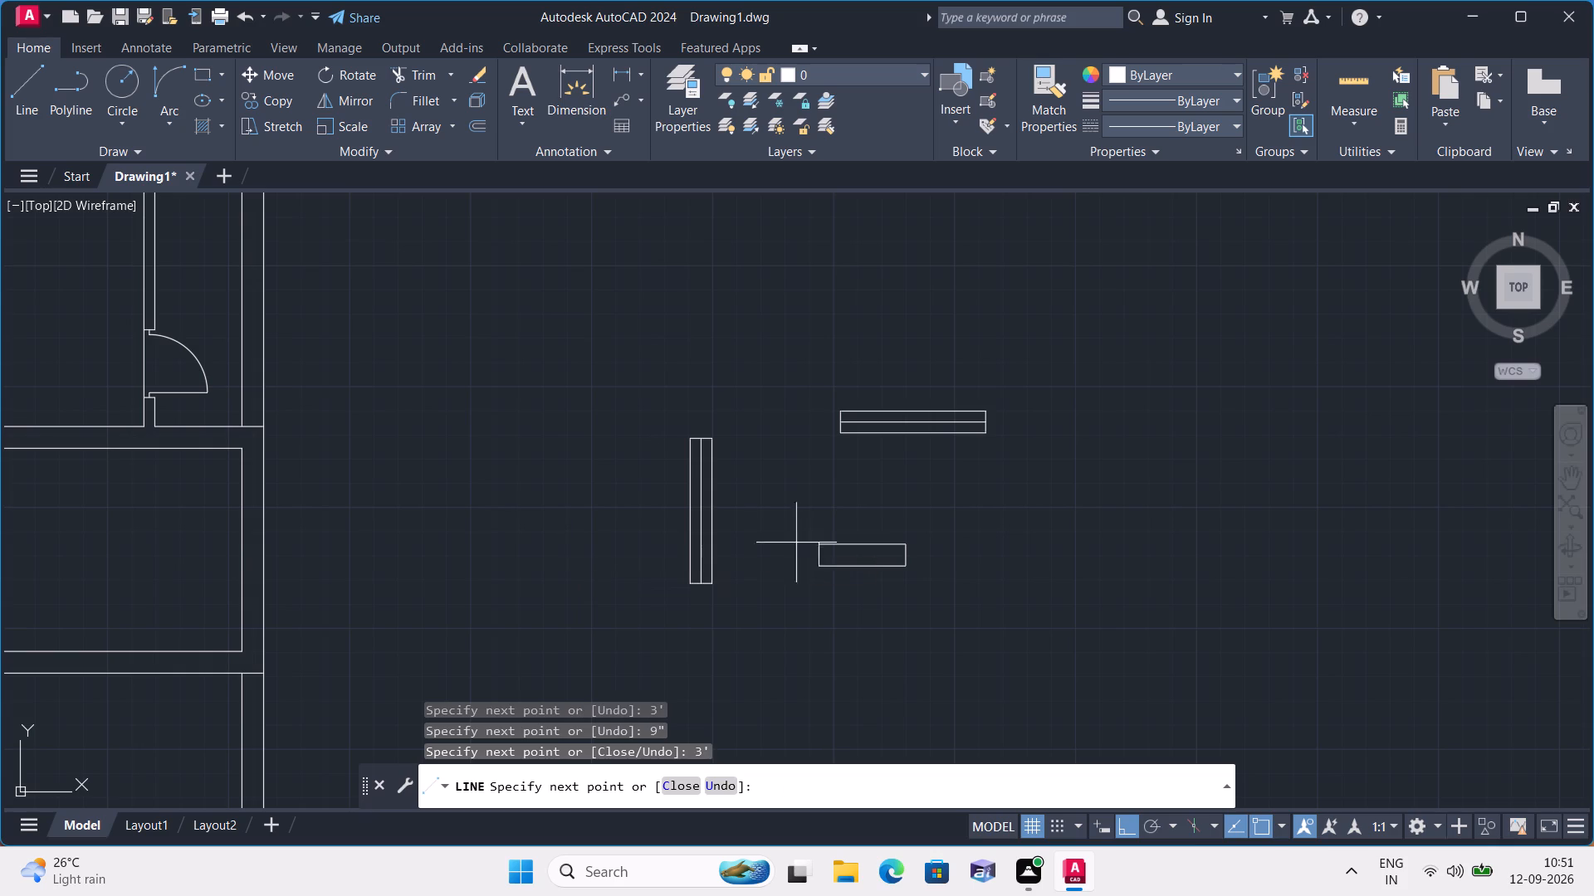
{"action": "left_click", "coordinate": [814, 543]}
{"action": "key", "text": "space"}
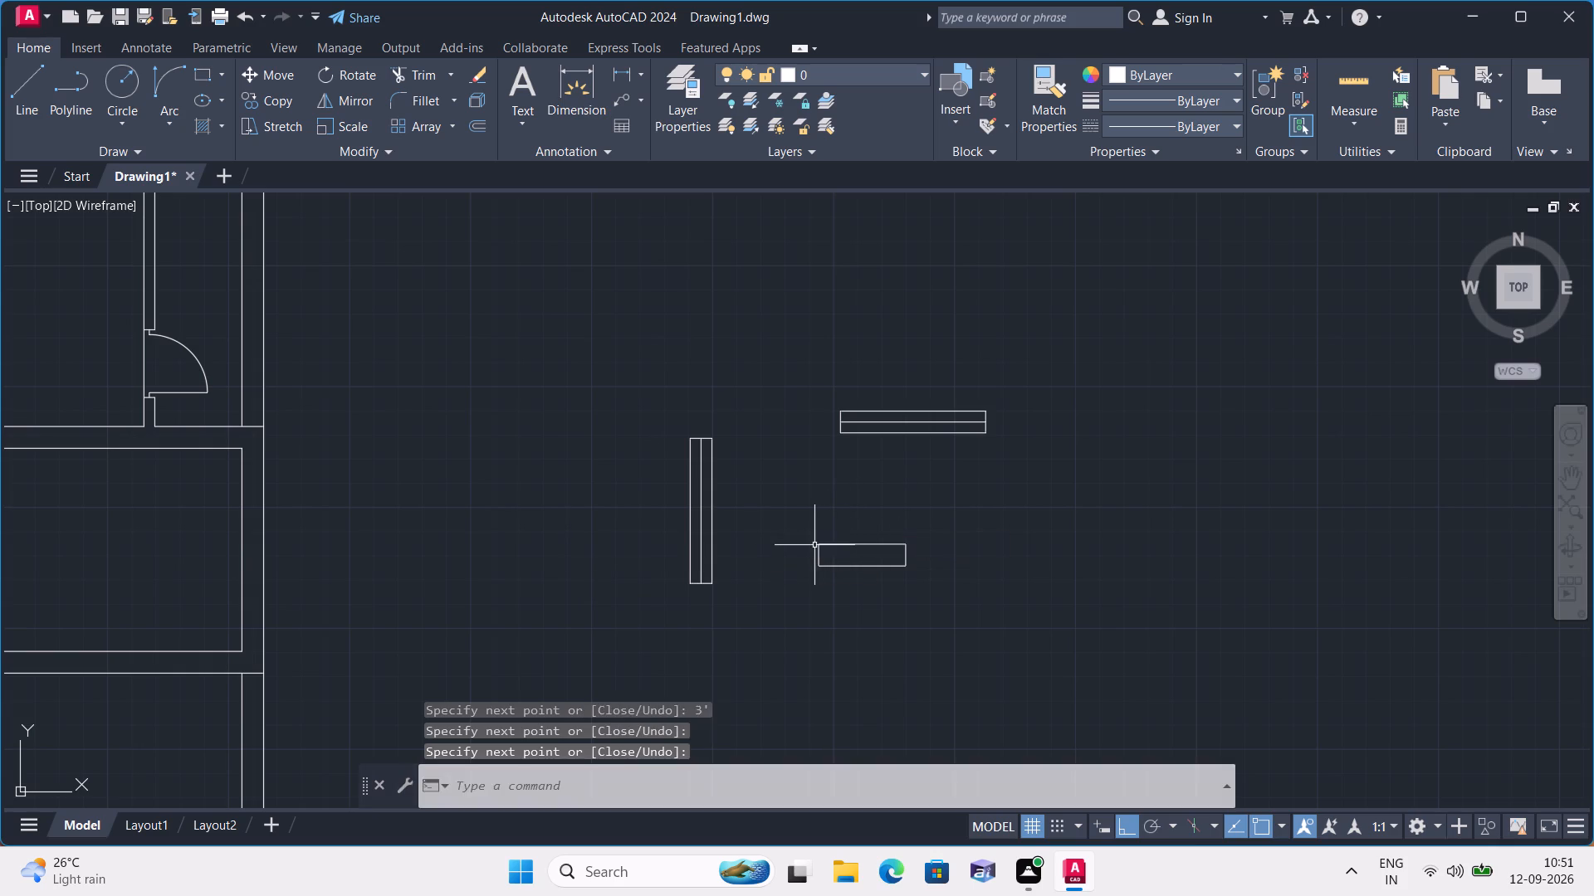
Draw a lengthwise centre line through the horizontal 3' rectangle, between the midpoints of its short ends.
{"action": "key", "text": "space"}
{"action": "left_click", "coordinate": [816, 554]}
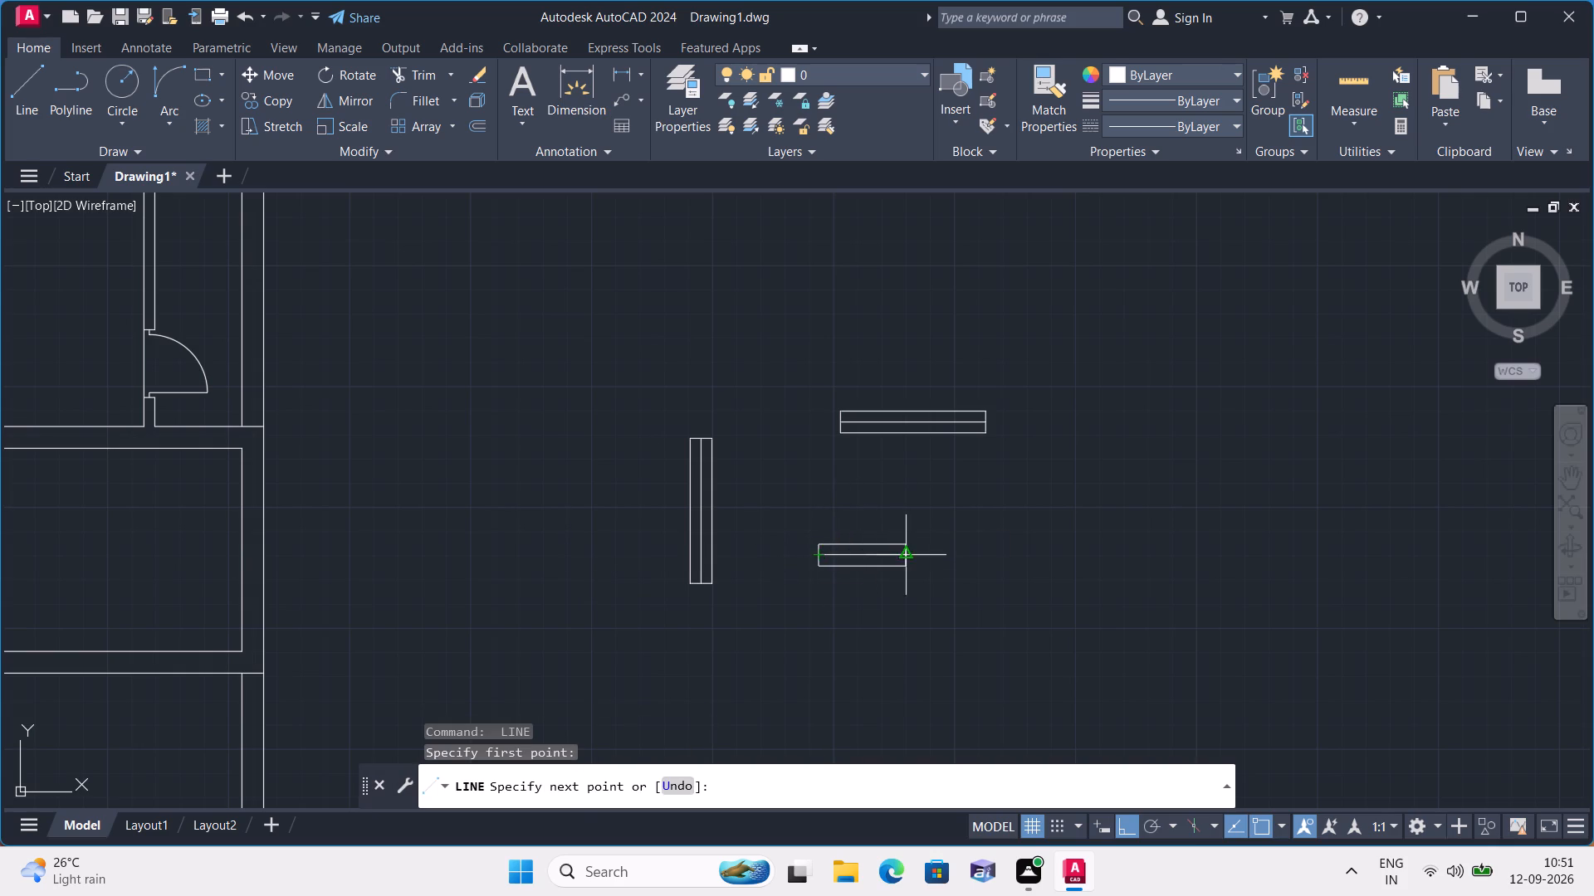
{"action": "left_click", "coordinate": [905, 553]}
{"action": "key", "text": "space"}
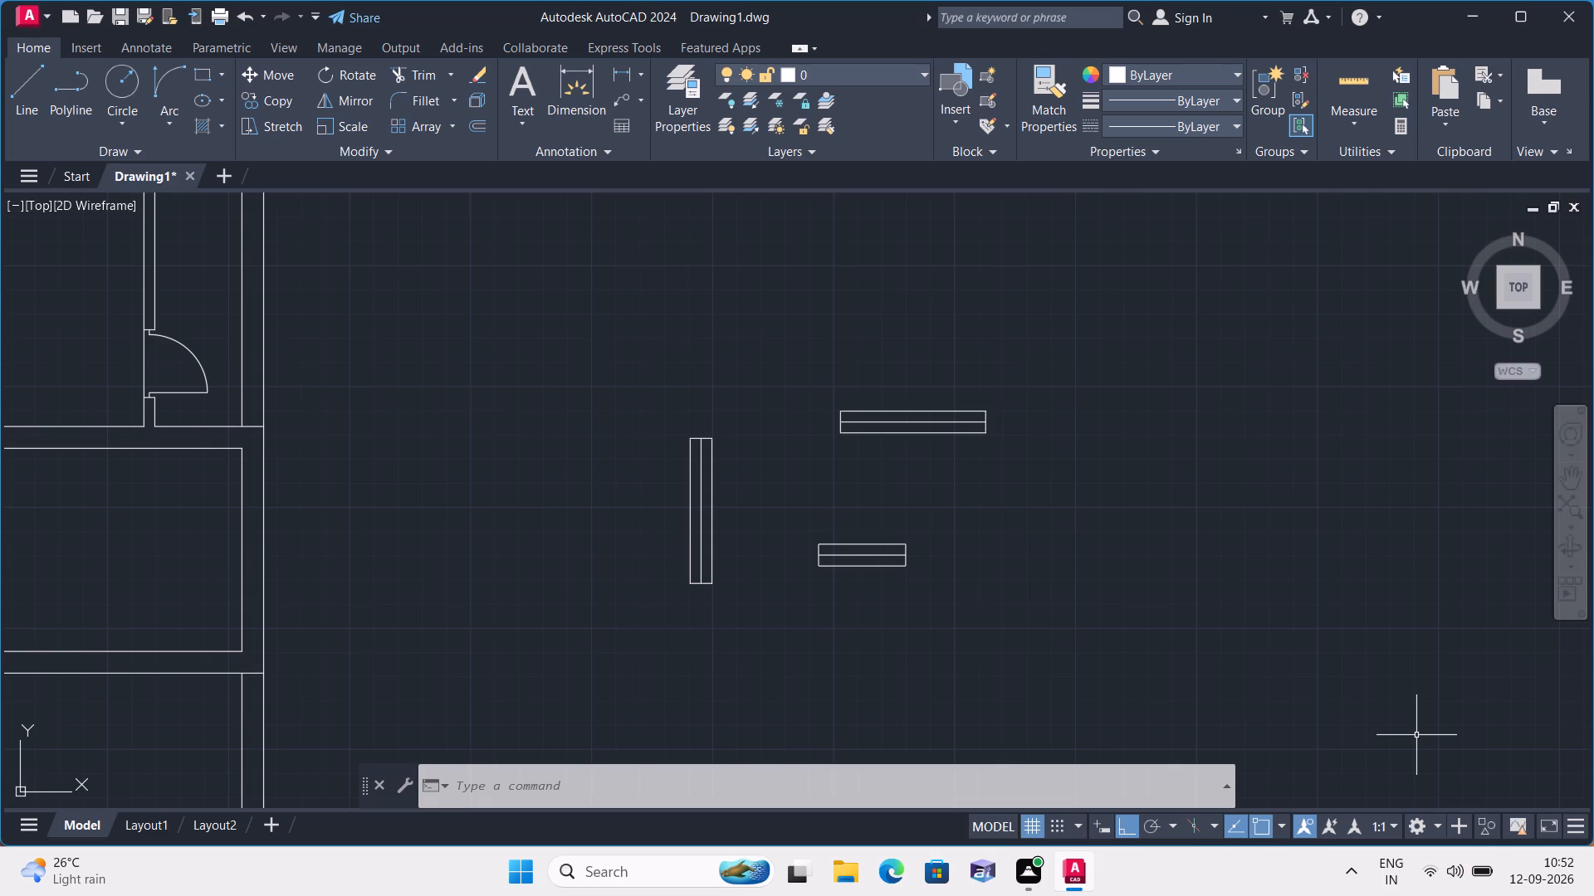
Draw a vertical rectangle 3' tall and 9" wide with lines, just right of the horizontal 3' rectangle.
{"action": "scroll", "coordinate": [908, 558], "scroll_direction": "down", "scroll_amount": 1}
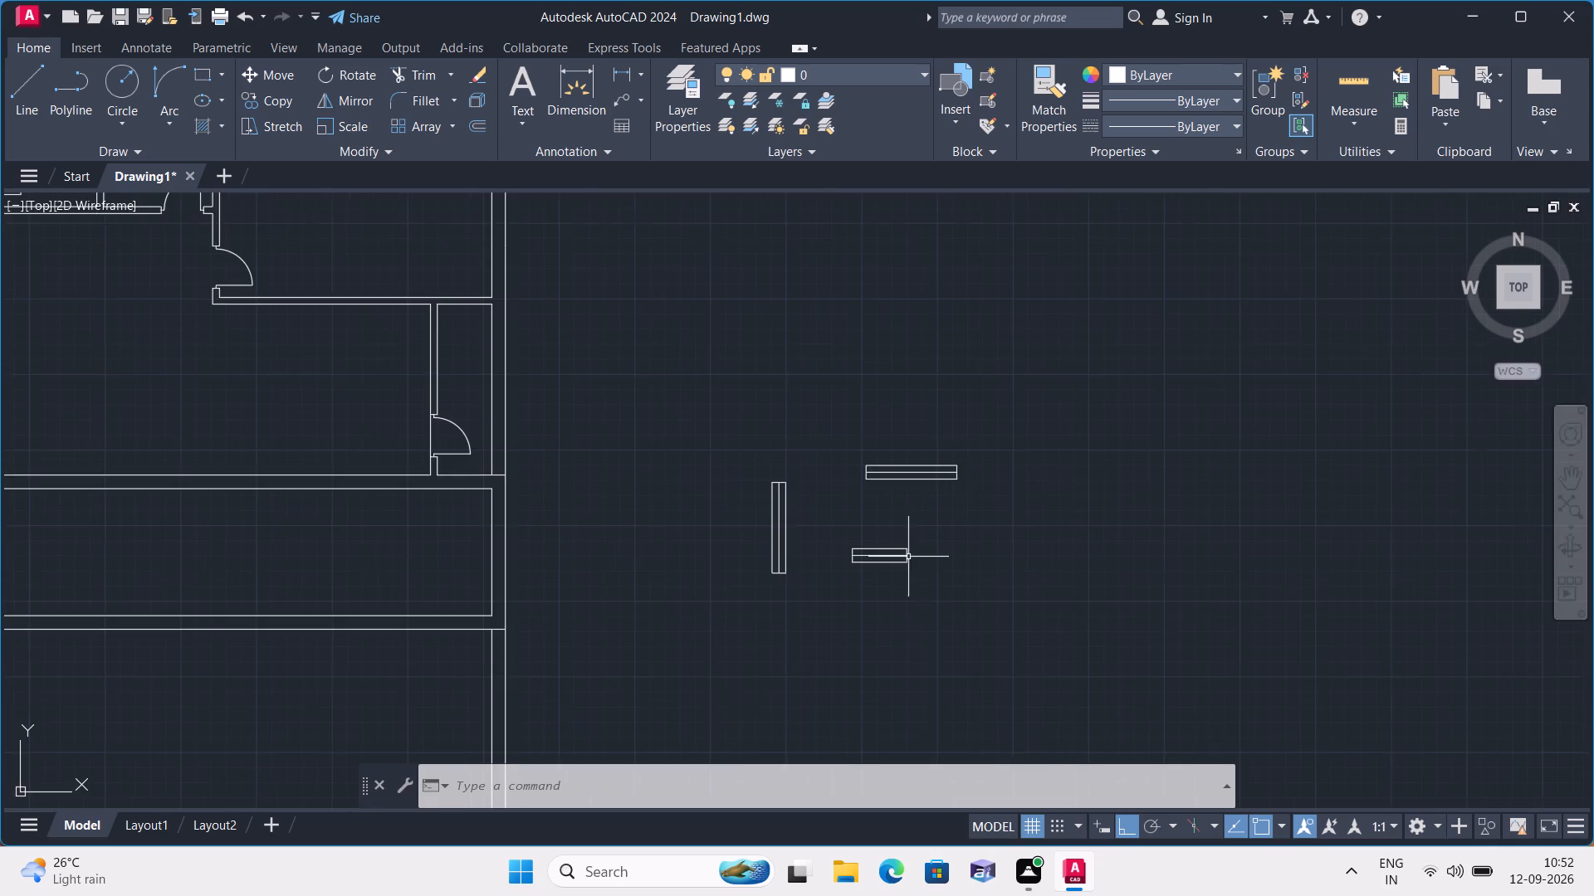
{"action": "middle_click_drag", "start_coordinate": [898, 557], "coordinate": [833, 509]}
{"action": "type", "text": "l"}
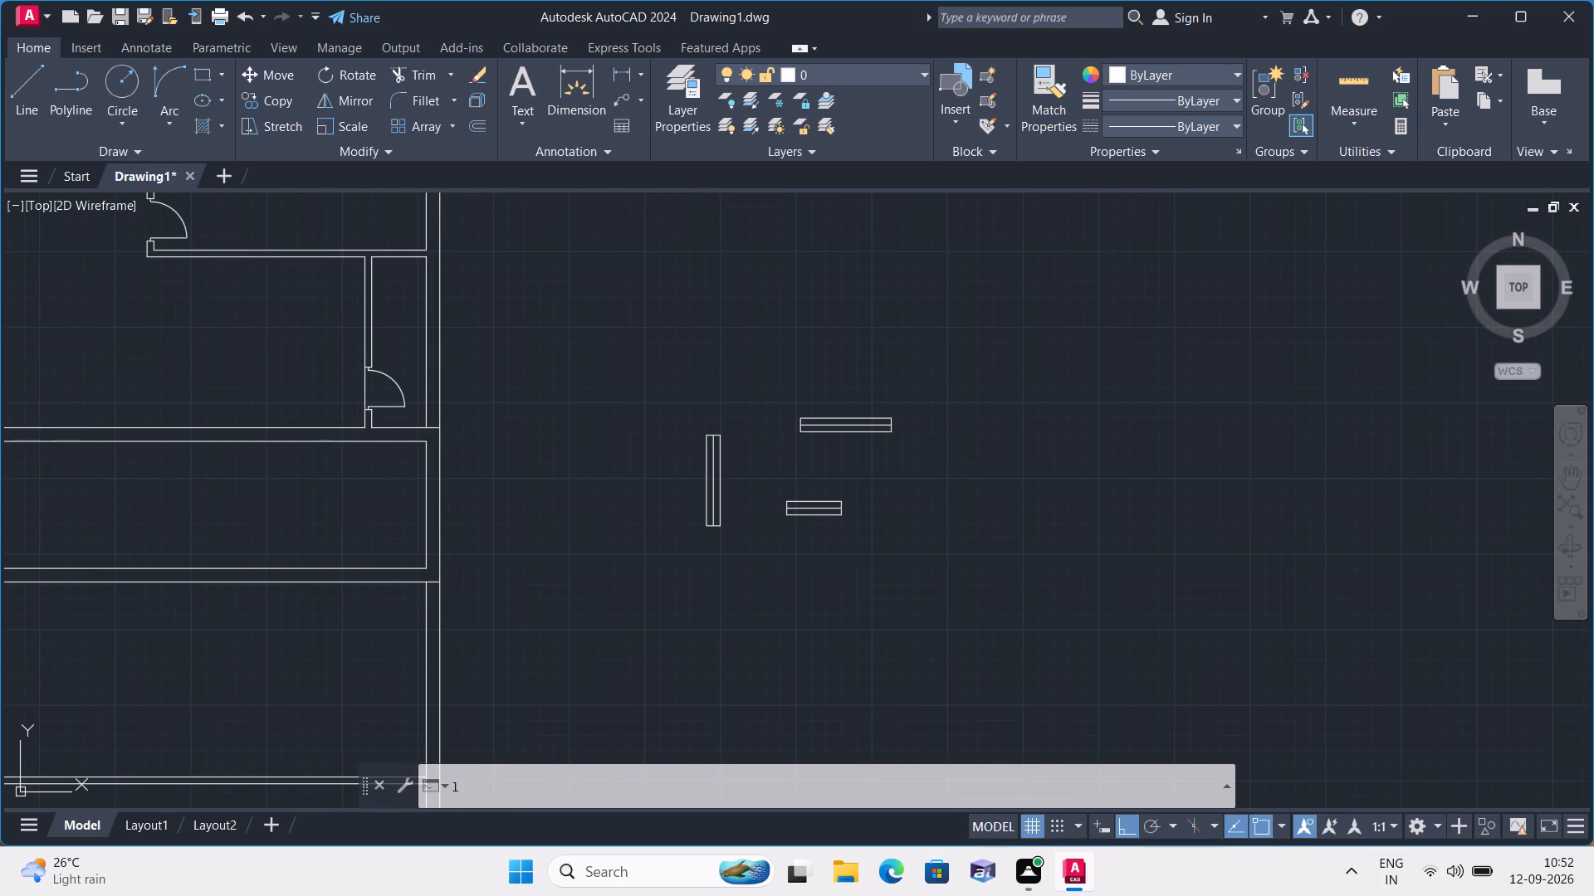
{"action": "key", "text": "space"}
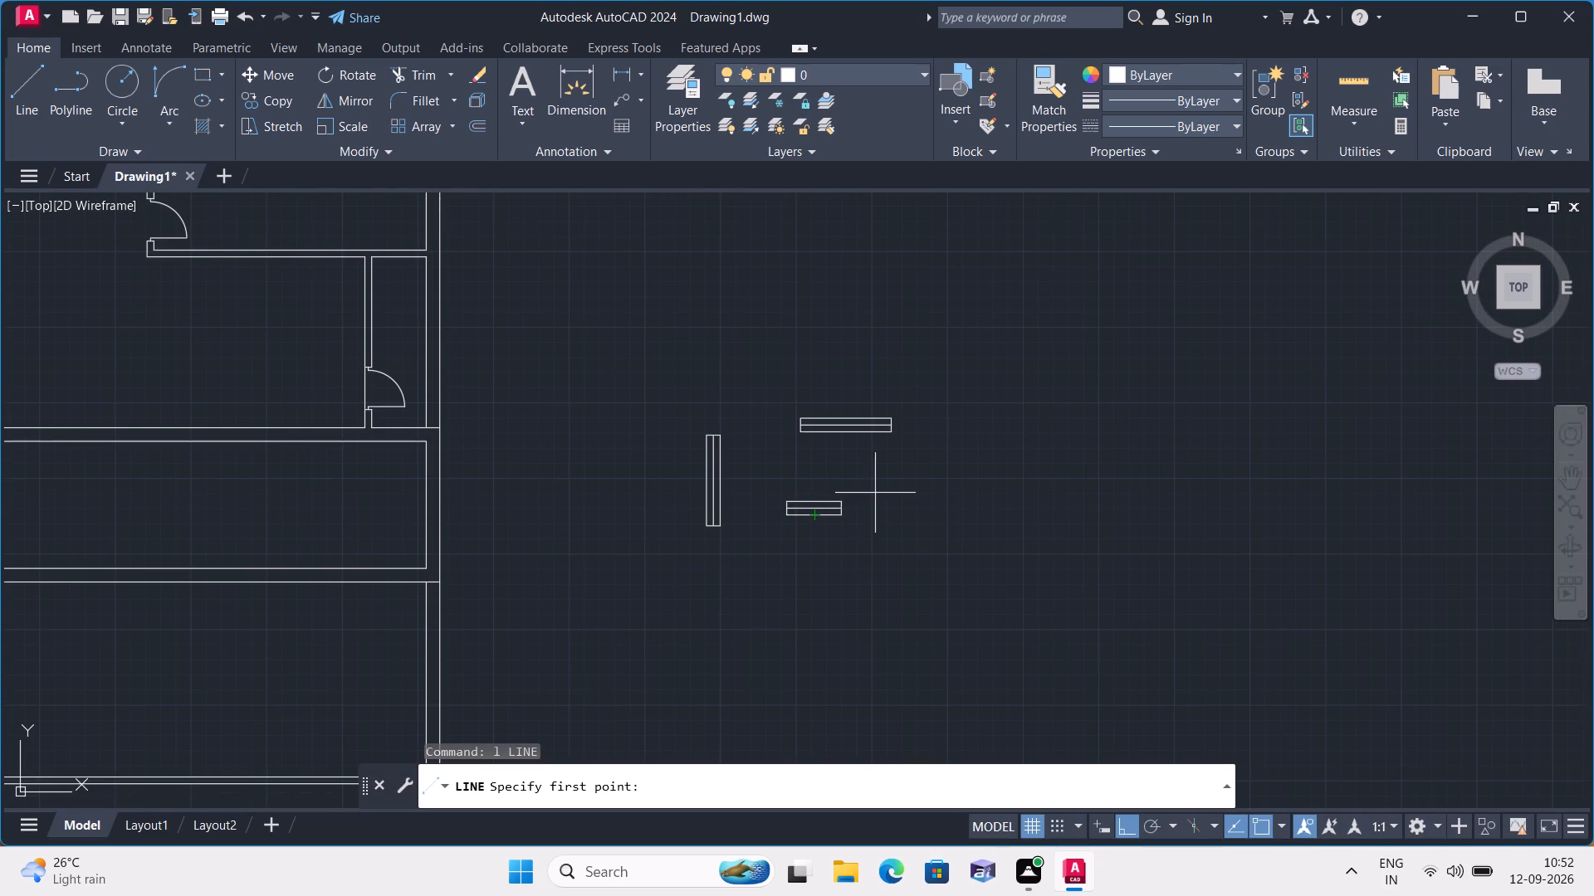
{"action": "left_click", "coordinate": [879, 489]}
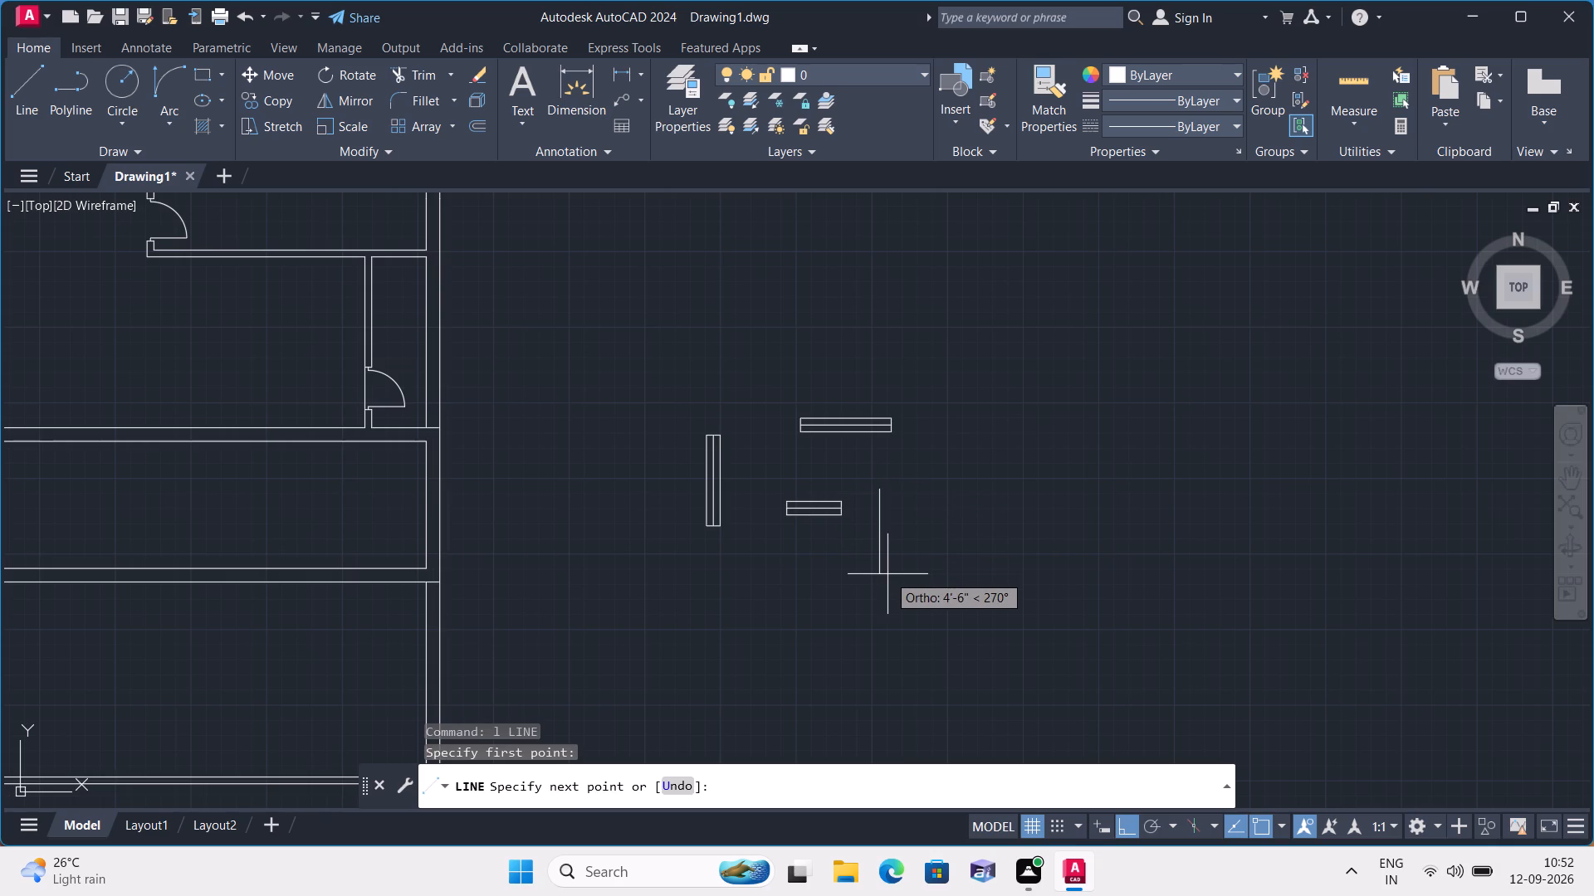
{"action": "type", "text": "3'"}
{"action": "key", "text": "space"}
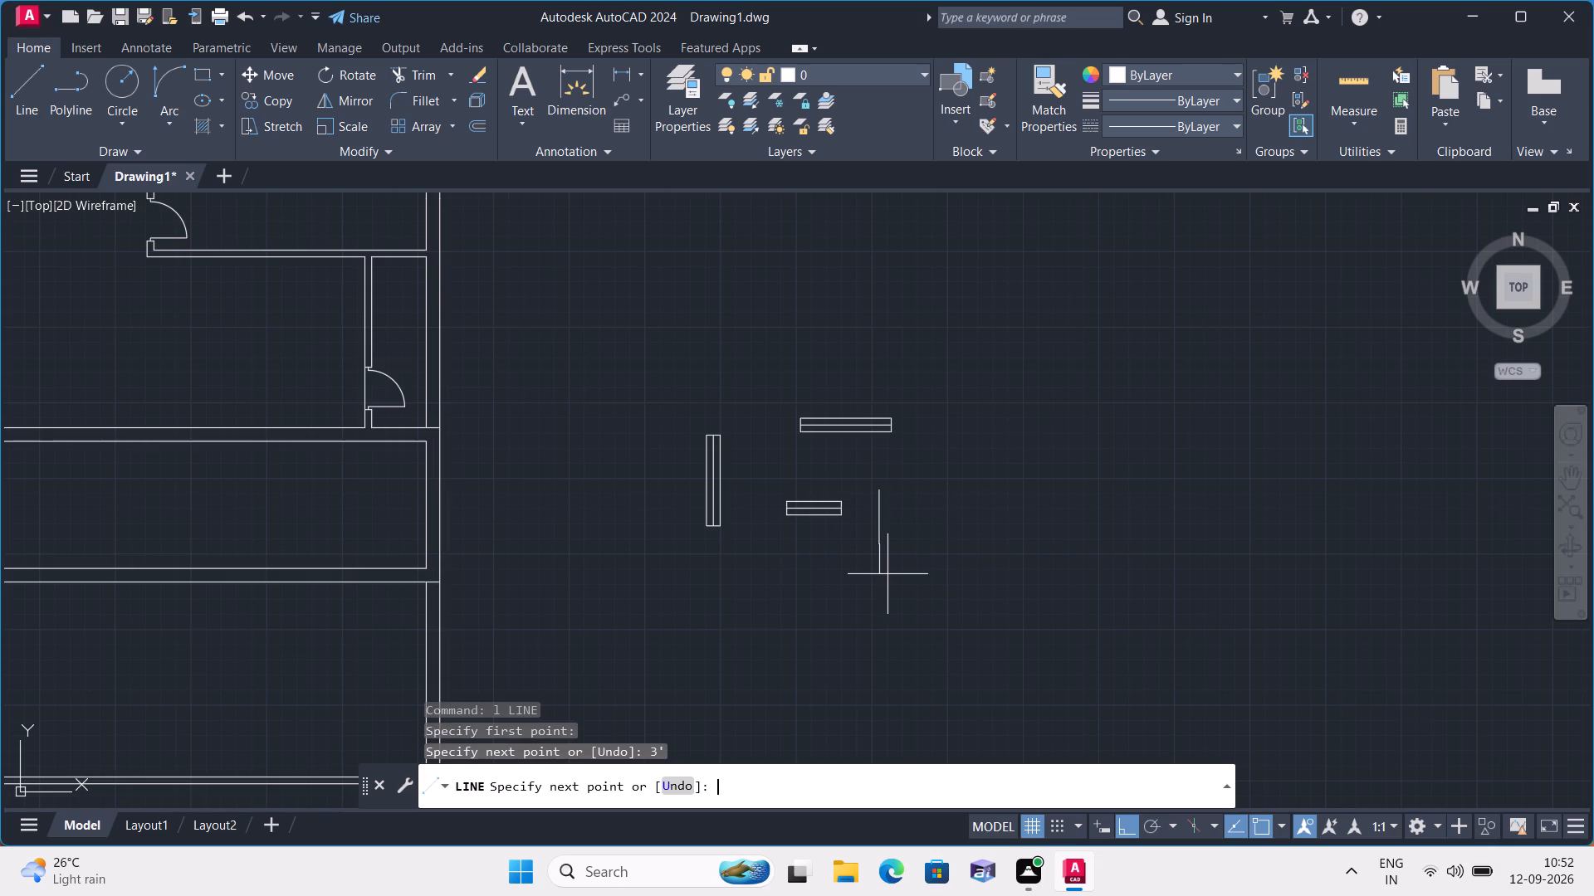
{"action": "type", "text": "9\""}
{"action": "key", "text": "space"}
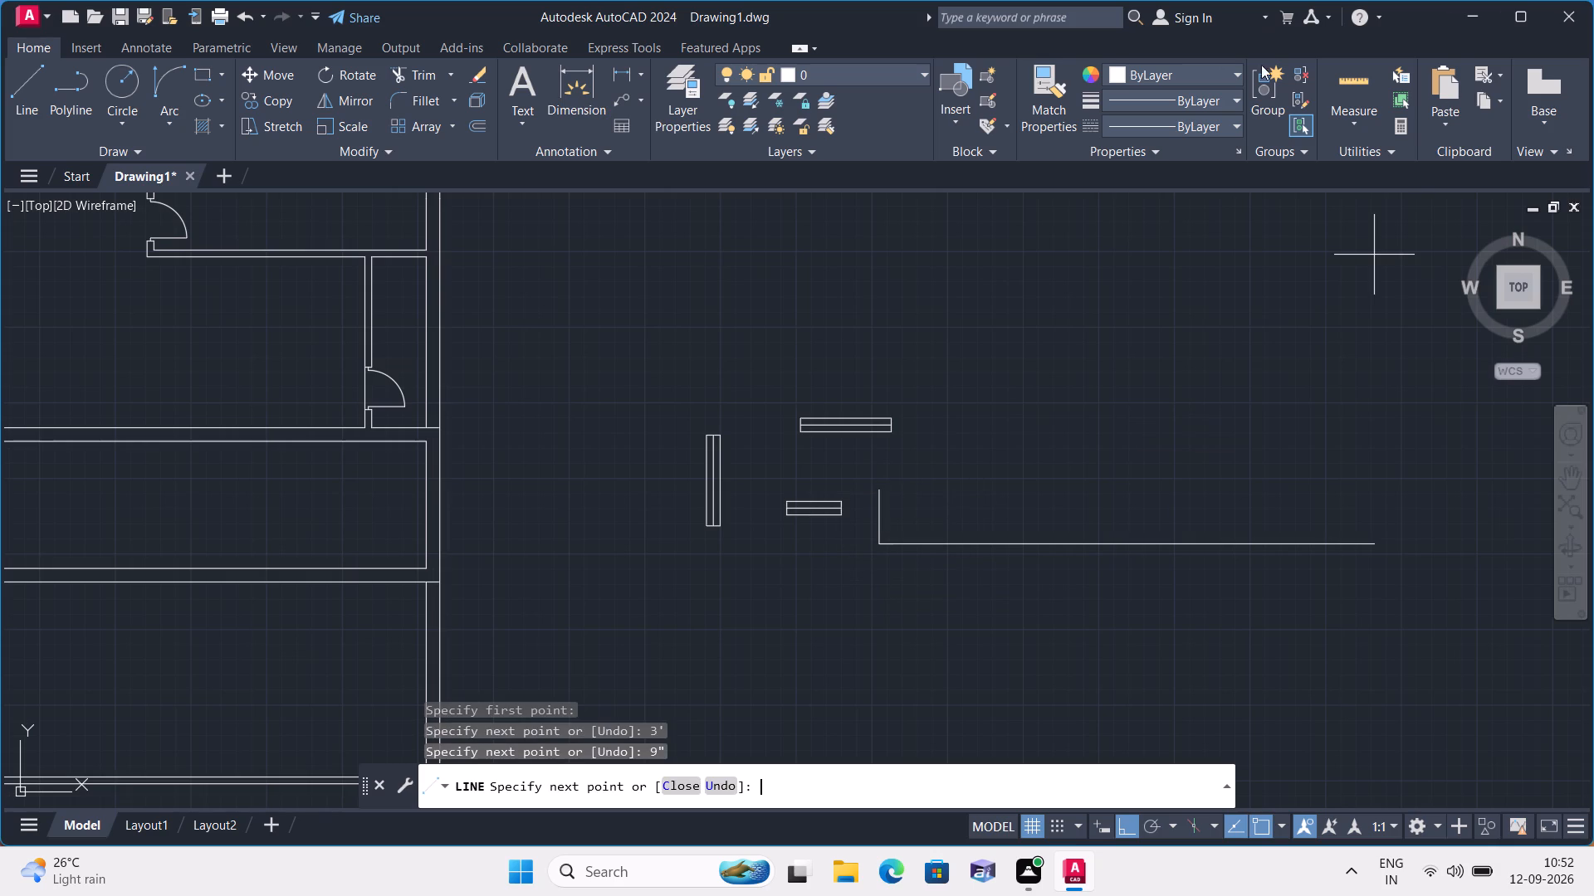
{"action": "key", "text": "9"}
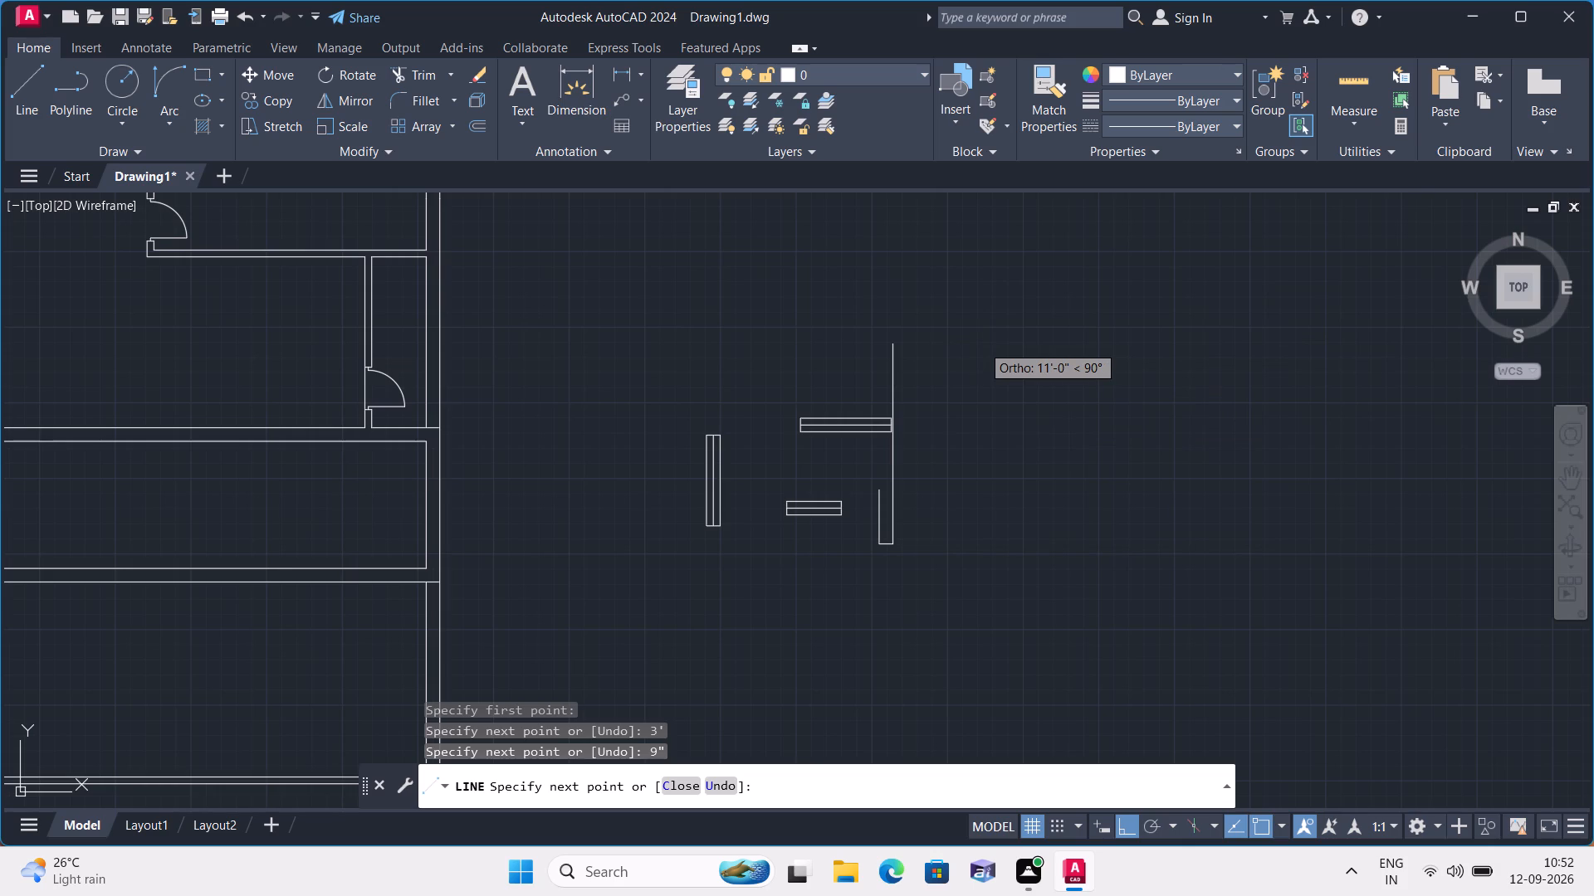
{"action": "key", "text": "BackSpace"}
{"action": "type", "text": "3'"}
{"action": "key", "text": "space"}
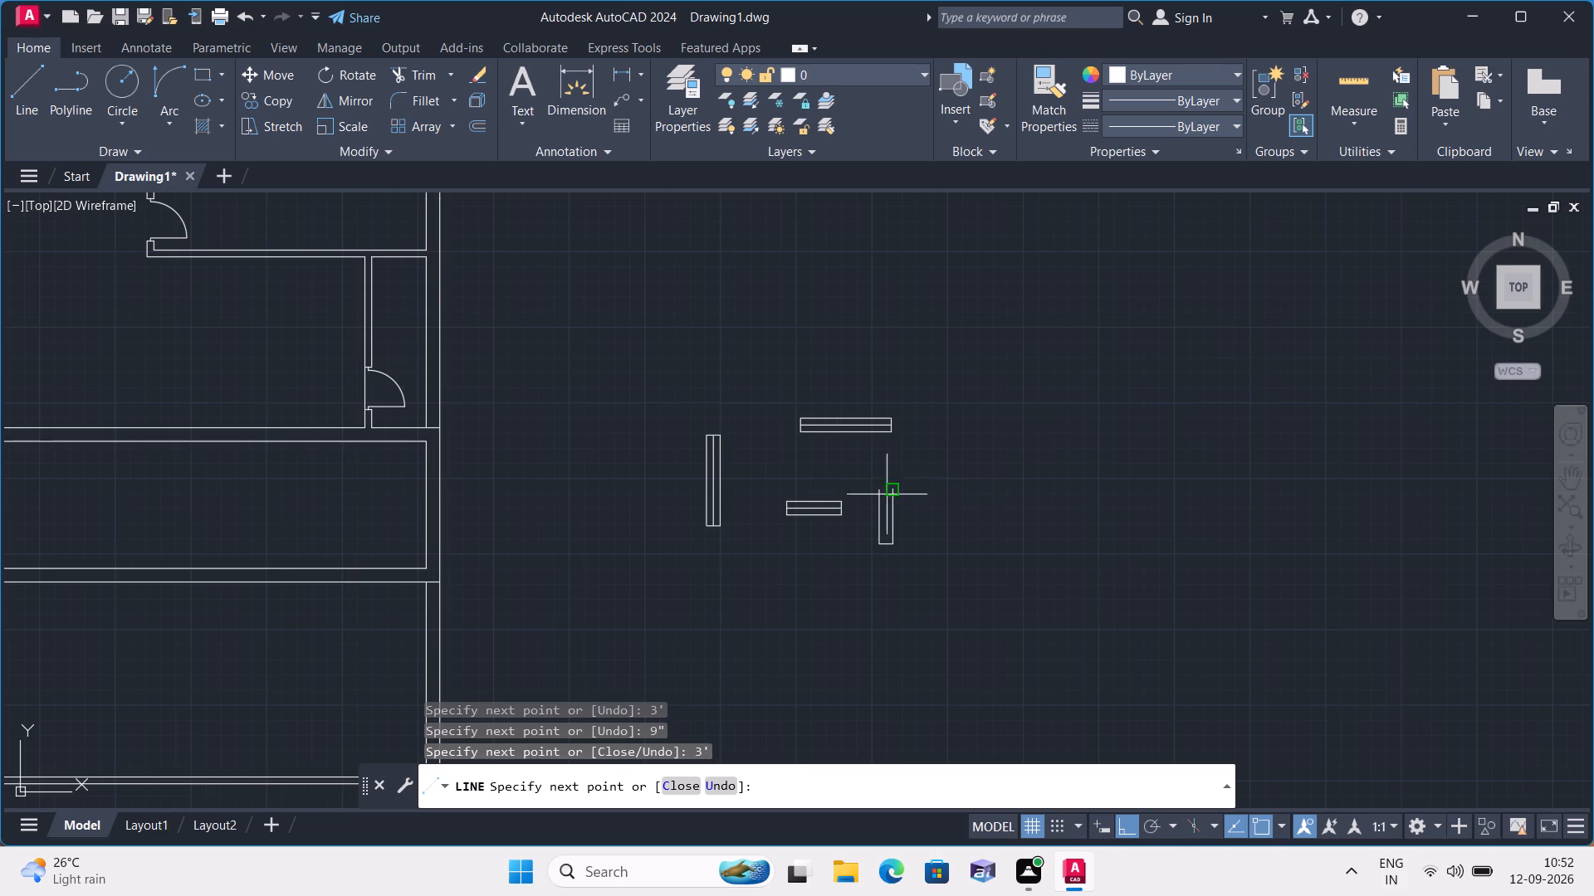
{"action": "left_click", "coordinate": [878, 492]}
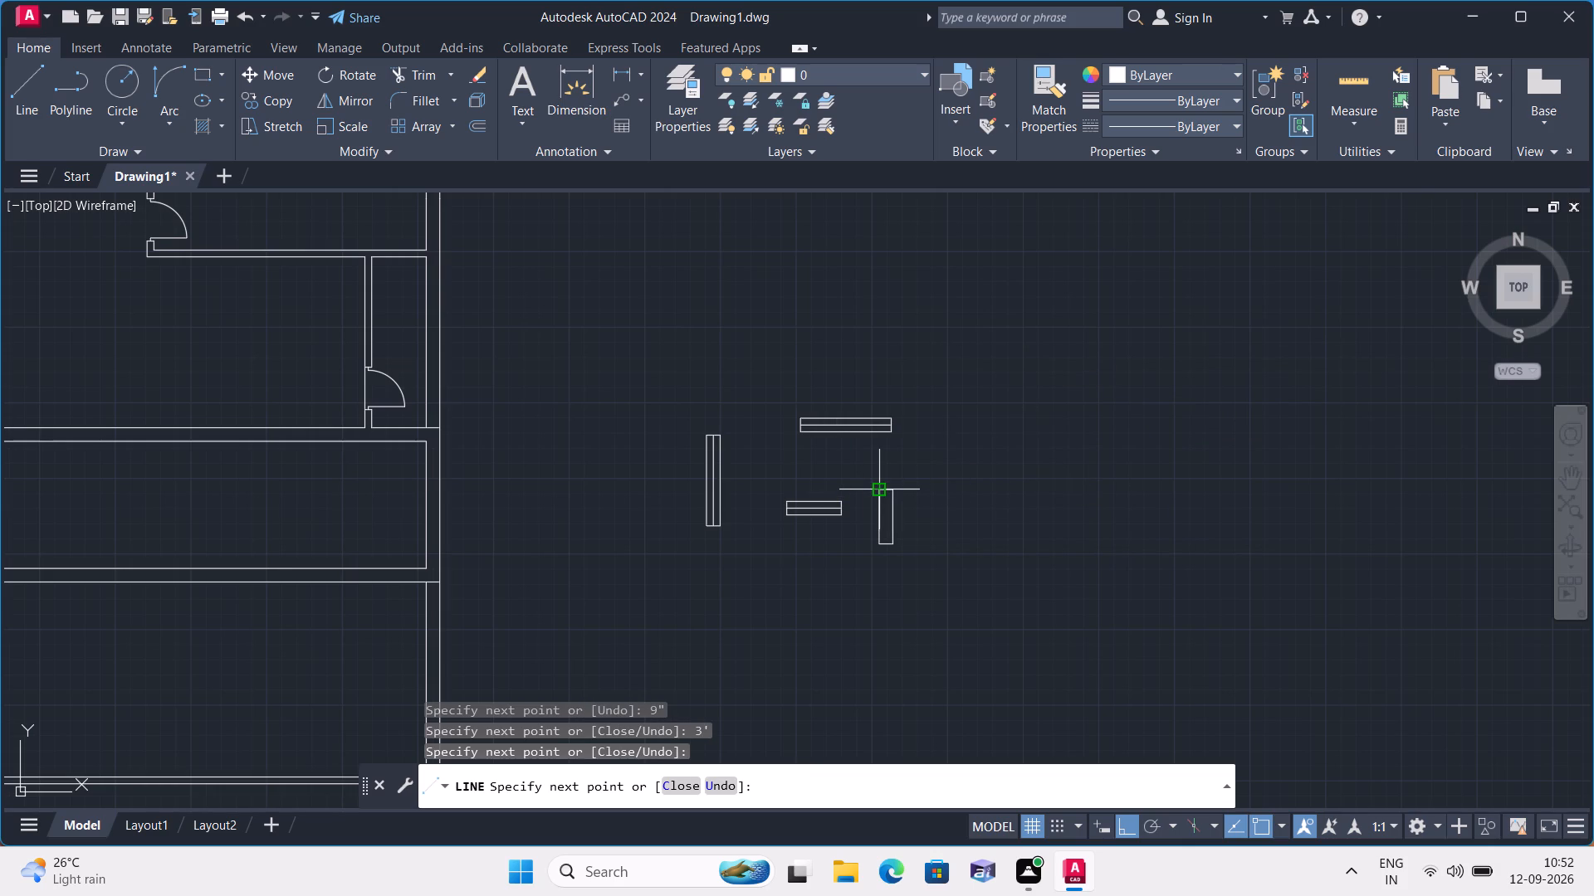
{"action": "key", "text": "space"}
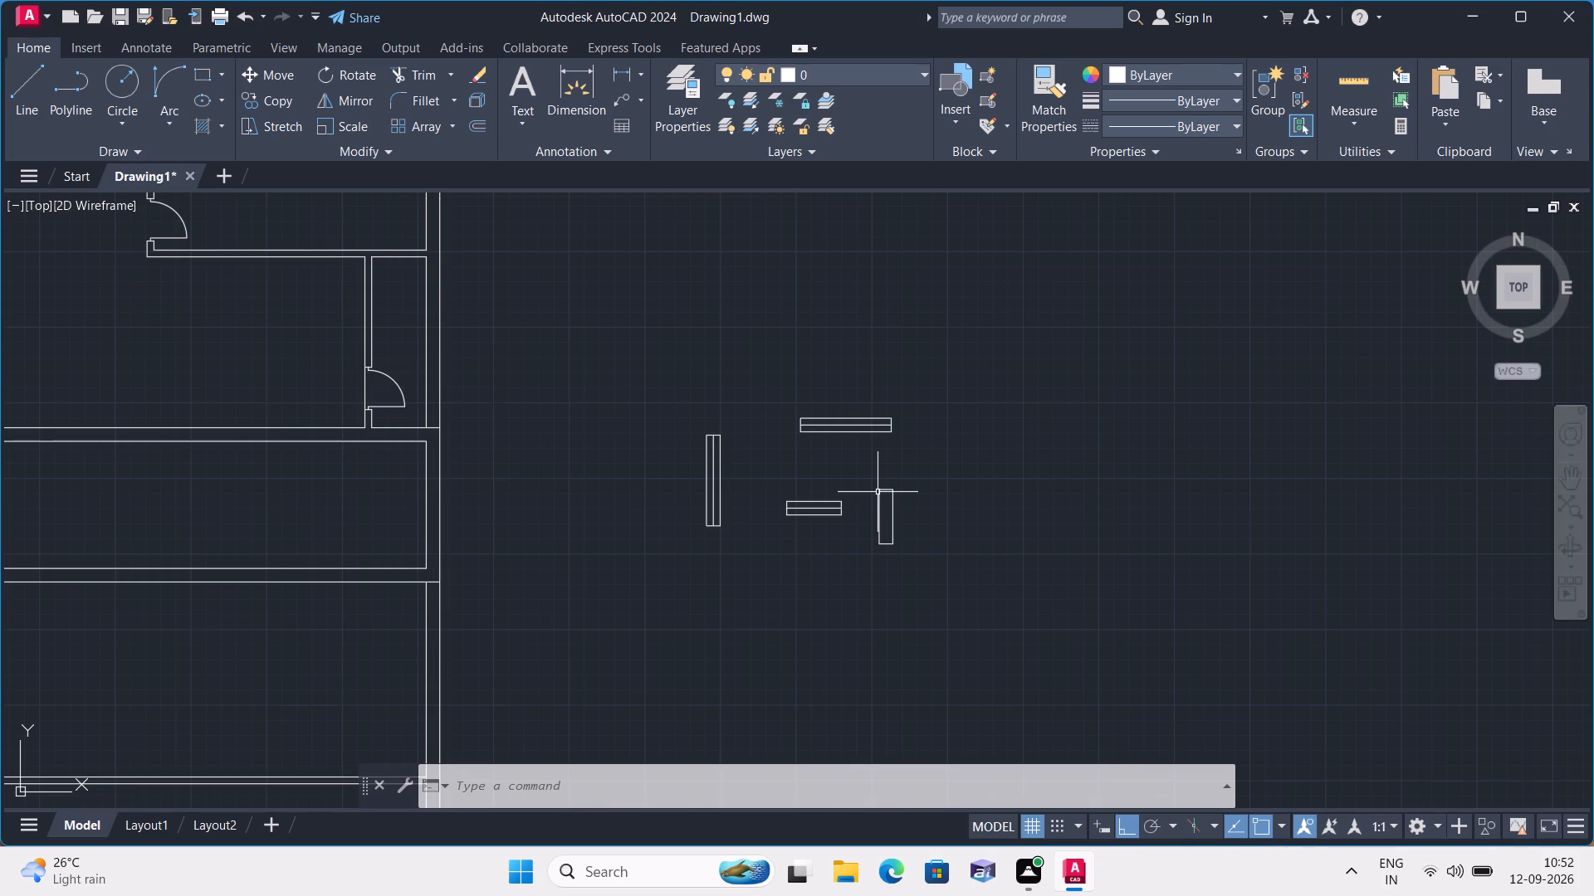
Draw a lengthwise centre line through the vertical 3' rectangle, between the midpoints of its short ends.
{"action": "key", "text": "space"}
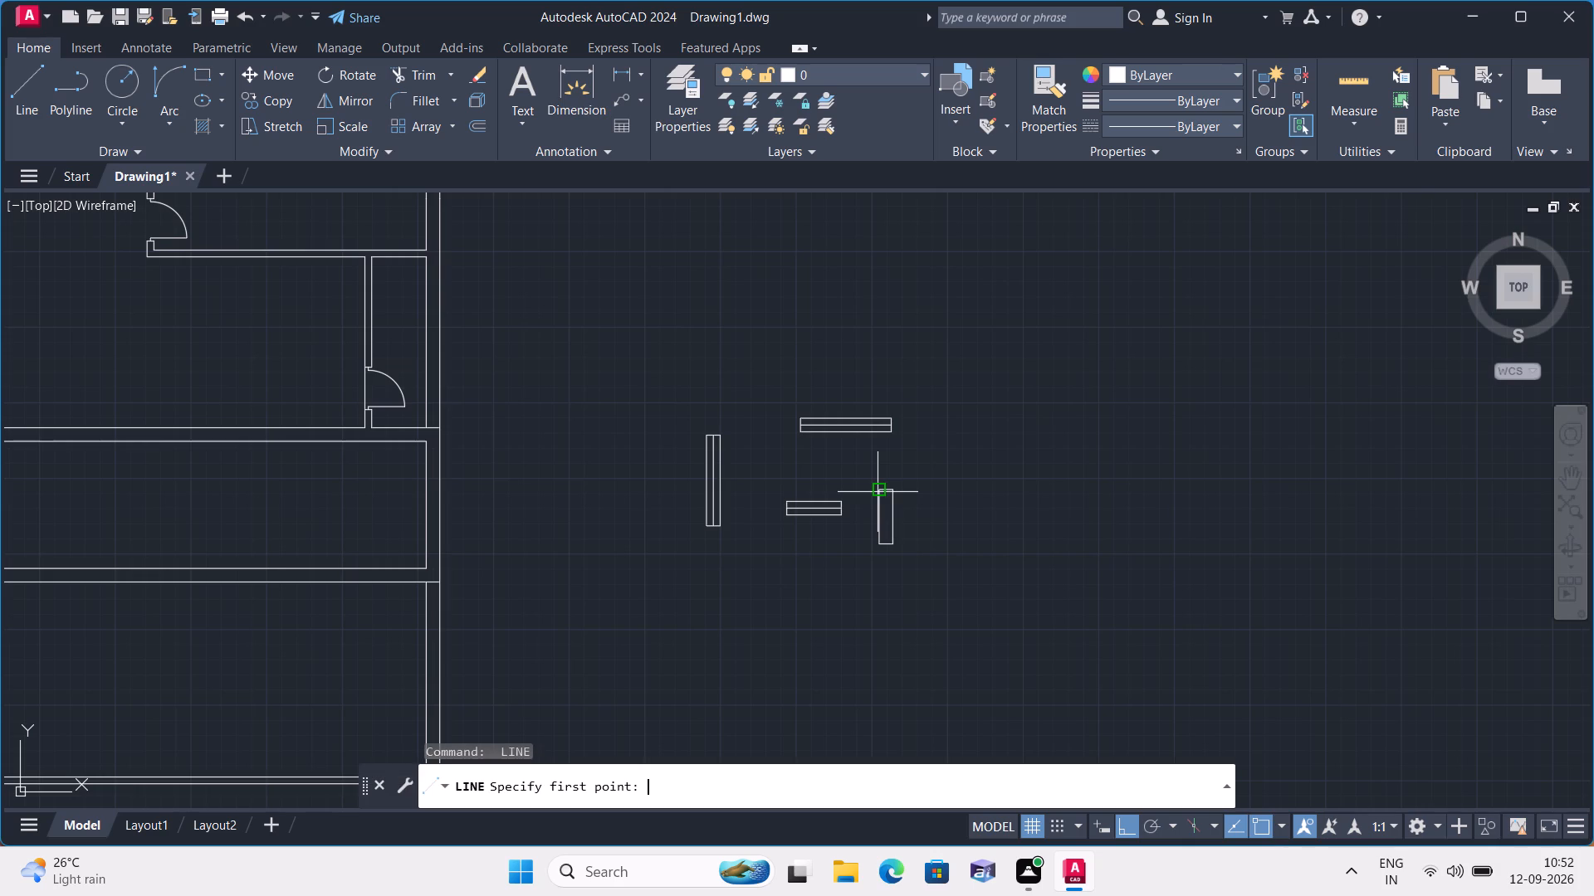
{"action": "scroll", "coordinate": [878, 492], "scroll_direction": "up", "scroll_amount": 2}
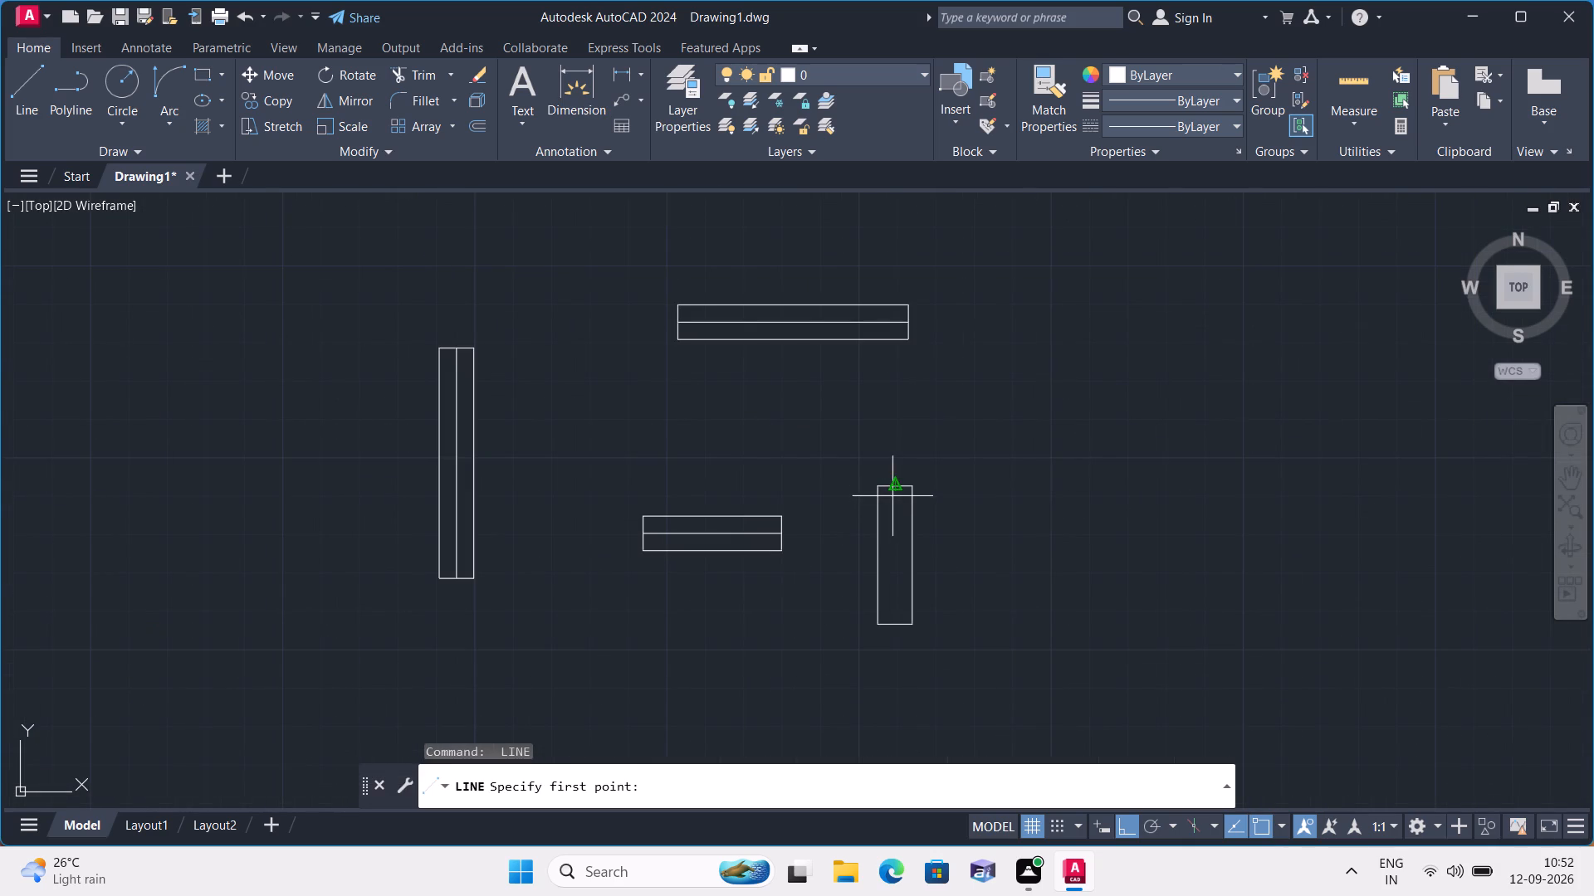
{"action": "left_click", "coordinate": [892, 489]}
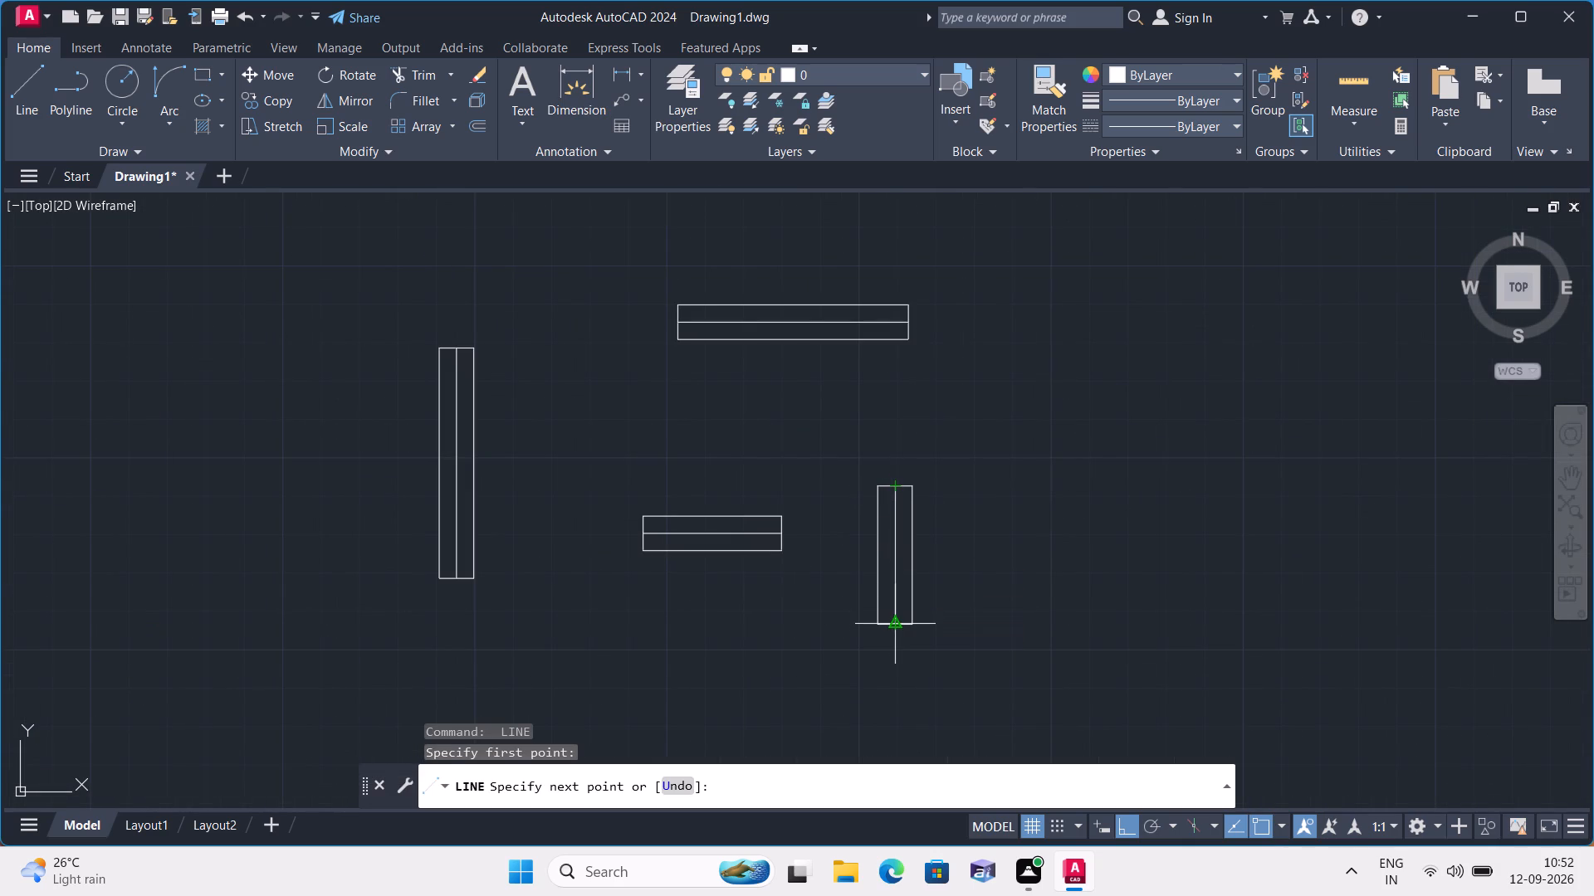
{"action": "left_click", "coordinate": [897, 622]}
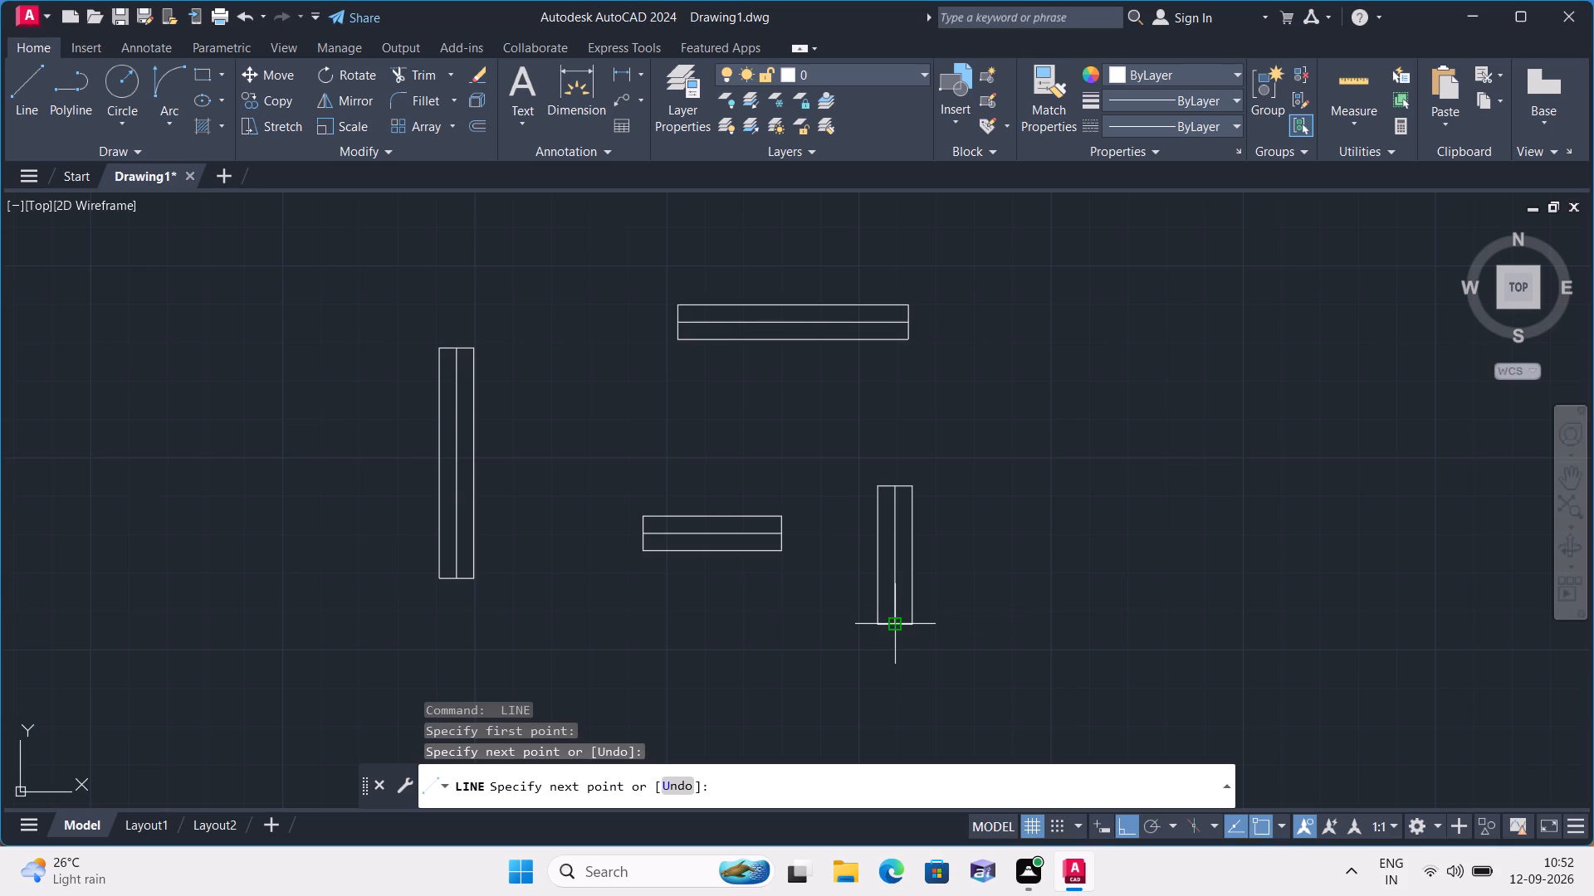
{"action": "key", "text": "space"}
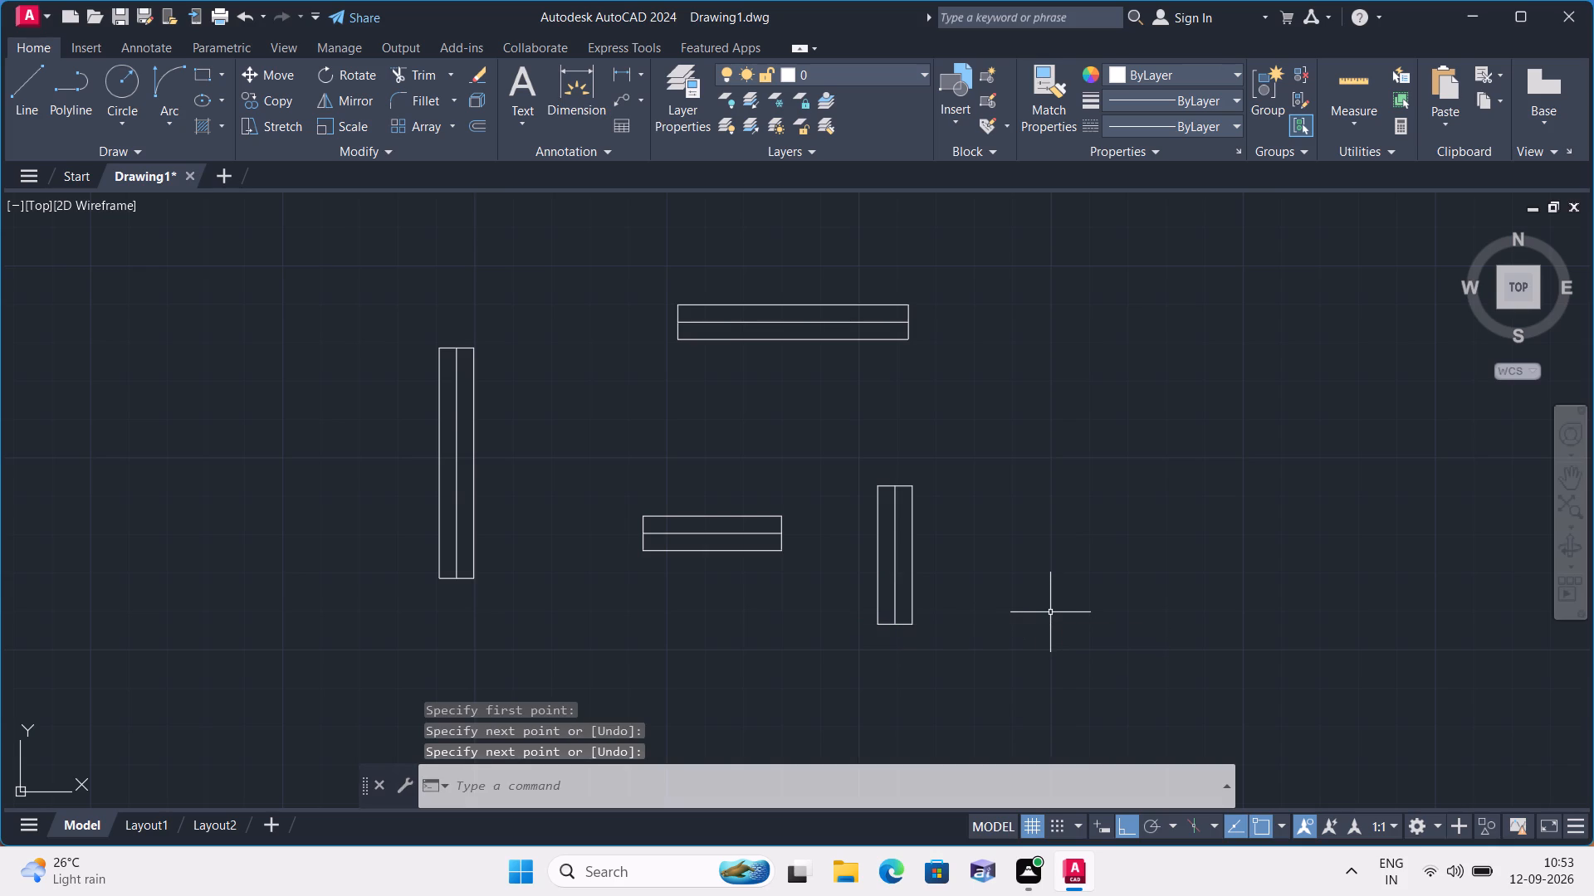
Draw a horizontal rectangle 2' long and 9" high with lines, to the right of the vertical 3' rectangle.
{"action": "type", "text": "l"}
{"action": "key", "text": "space"}
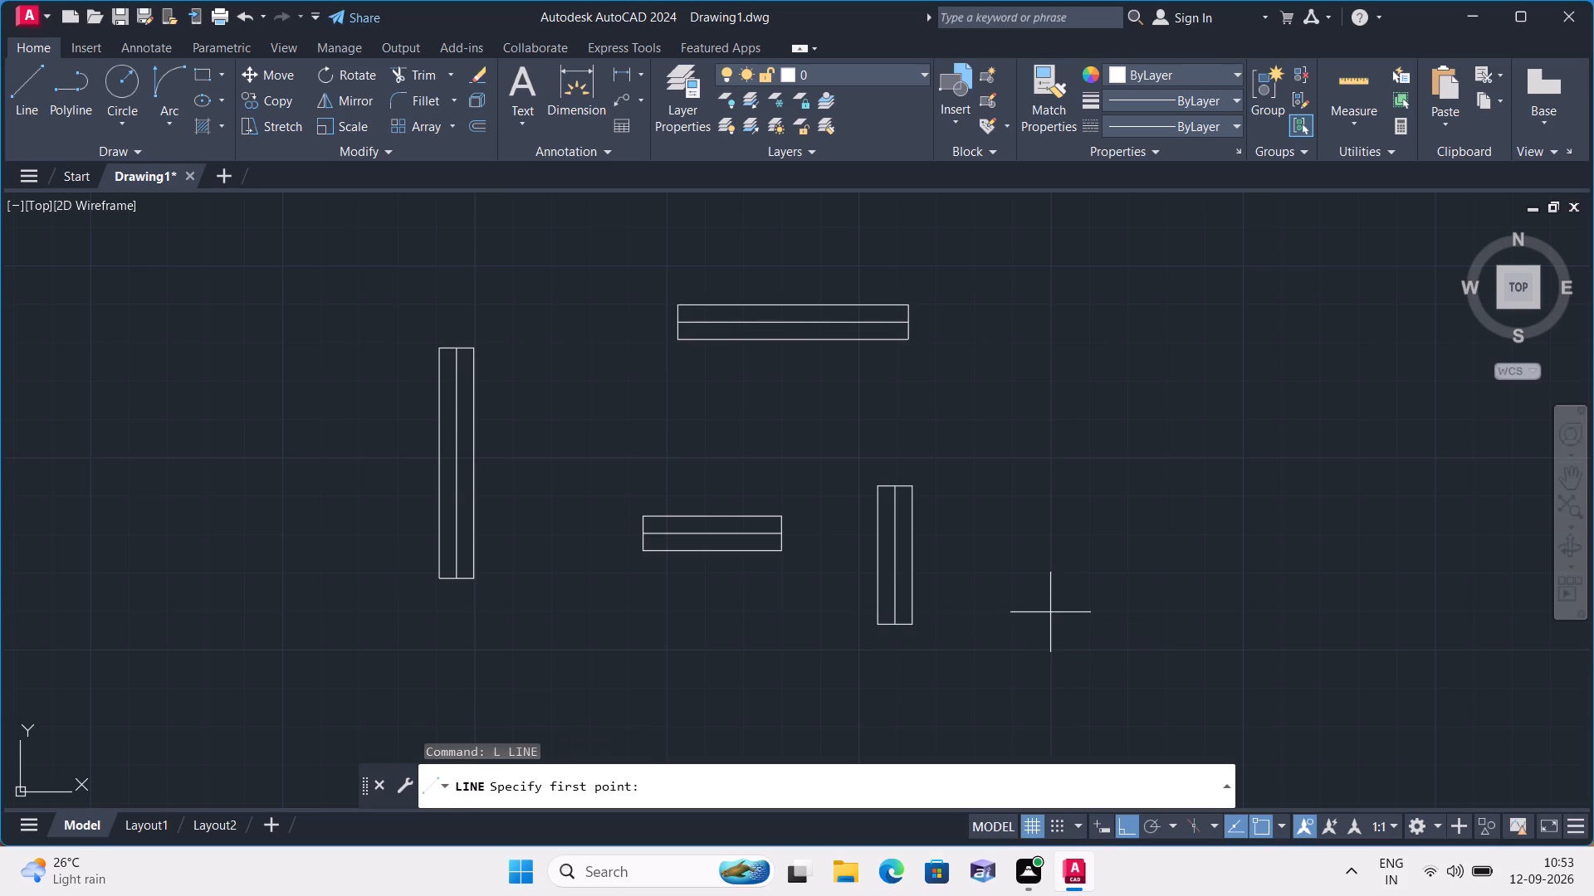
{"action": "left_click", "coordinate": [1085, 513]}
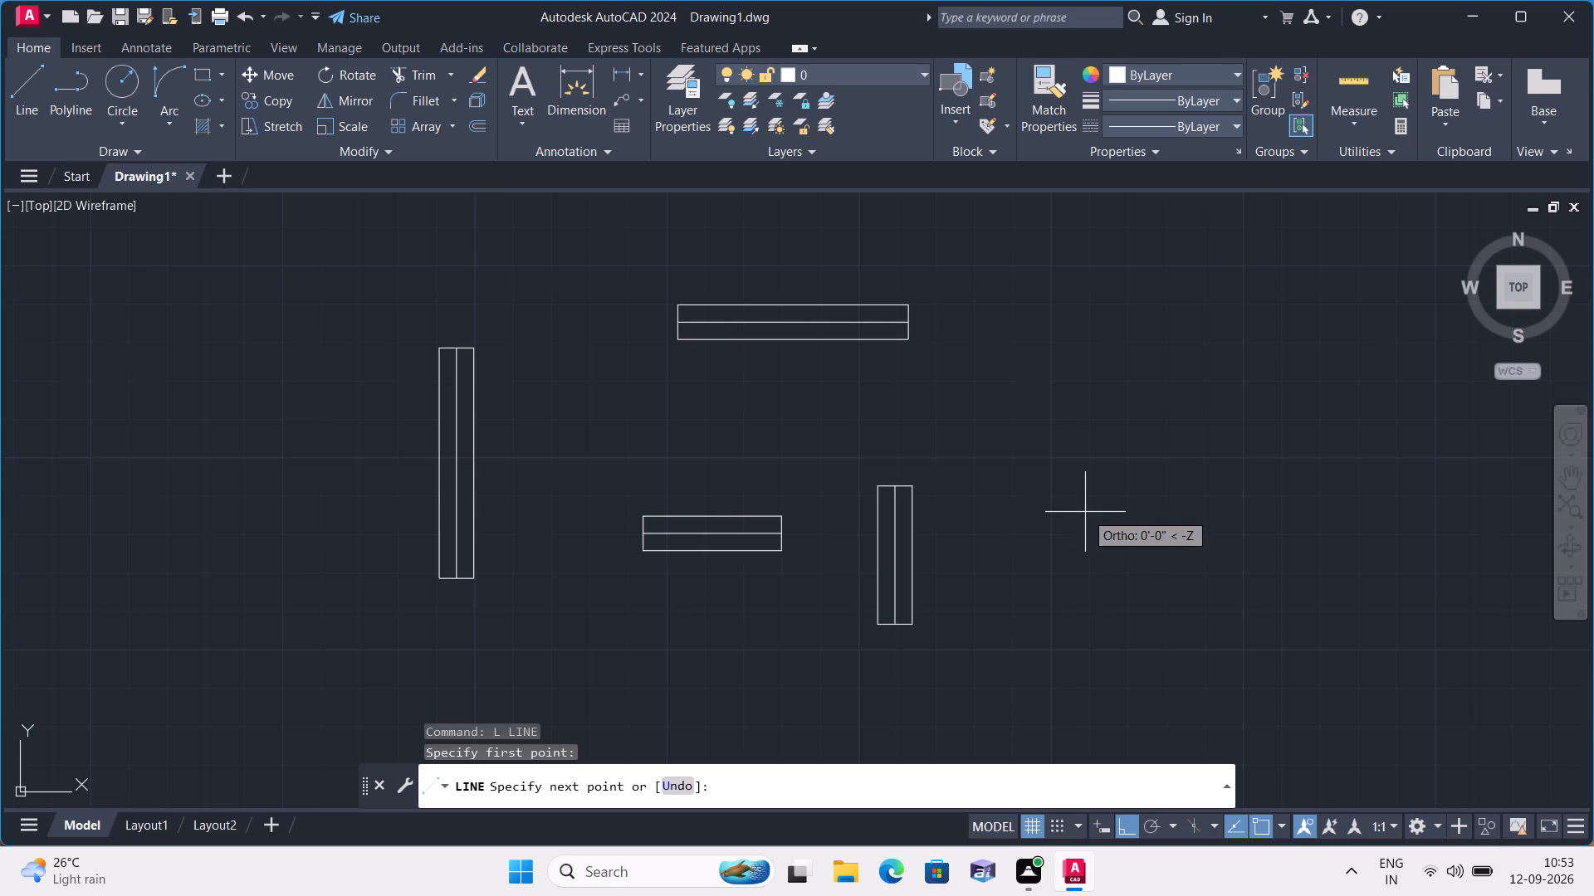
{"action": "type", "text": "2'"}
{"action": "key", "text": "space"}
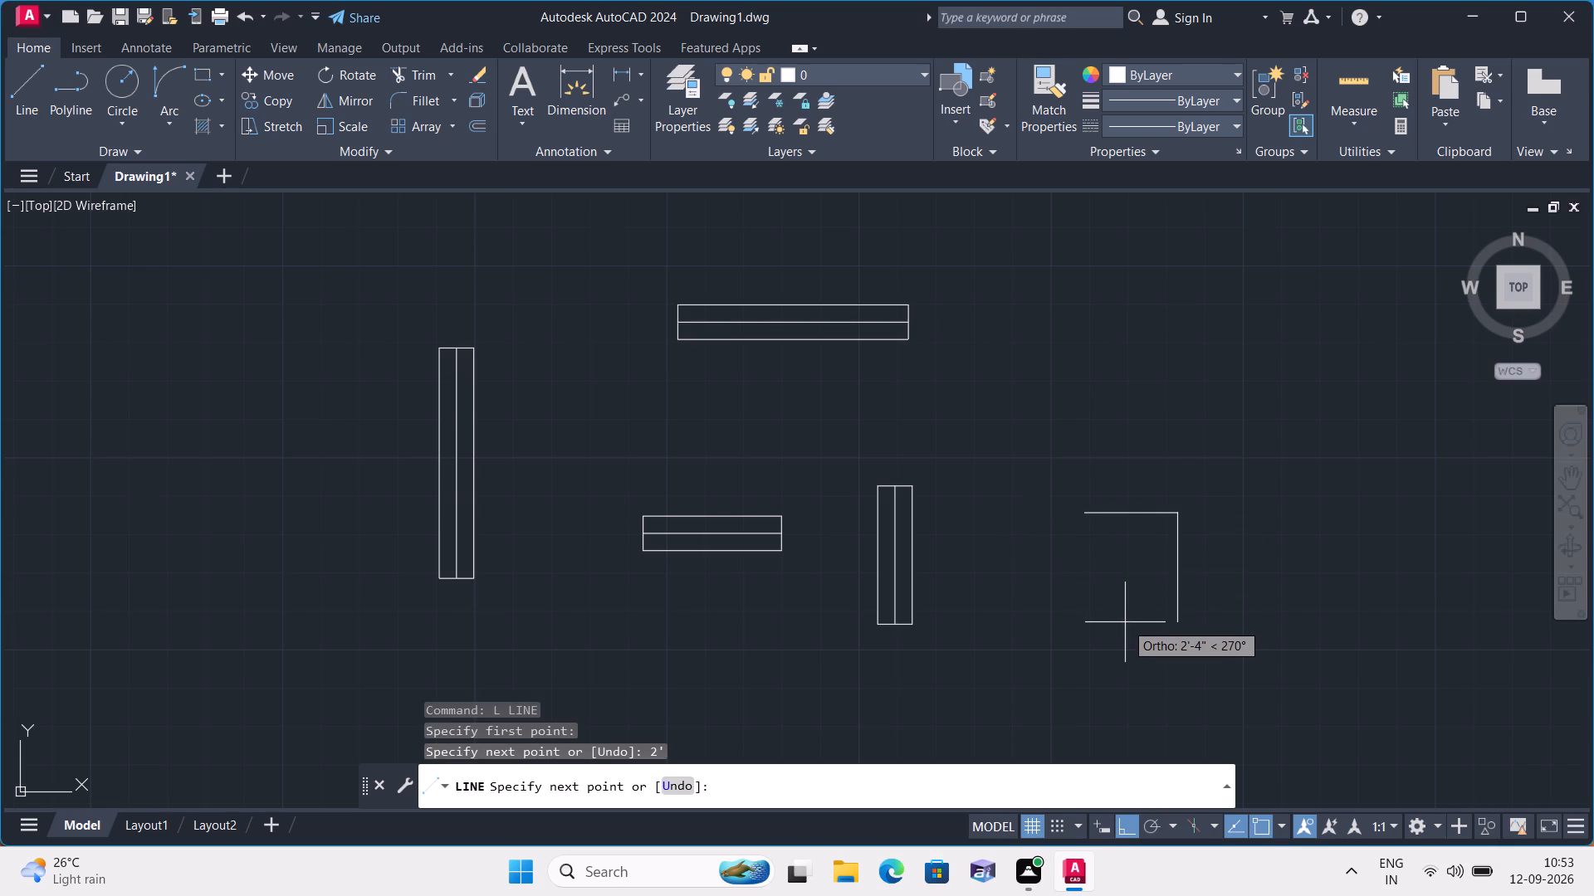
{"action": "type", "text": "9\""}
{"action": "key", "text": "space"}
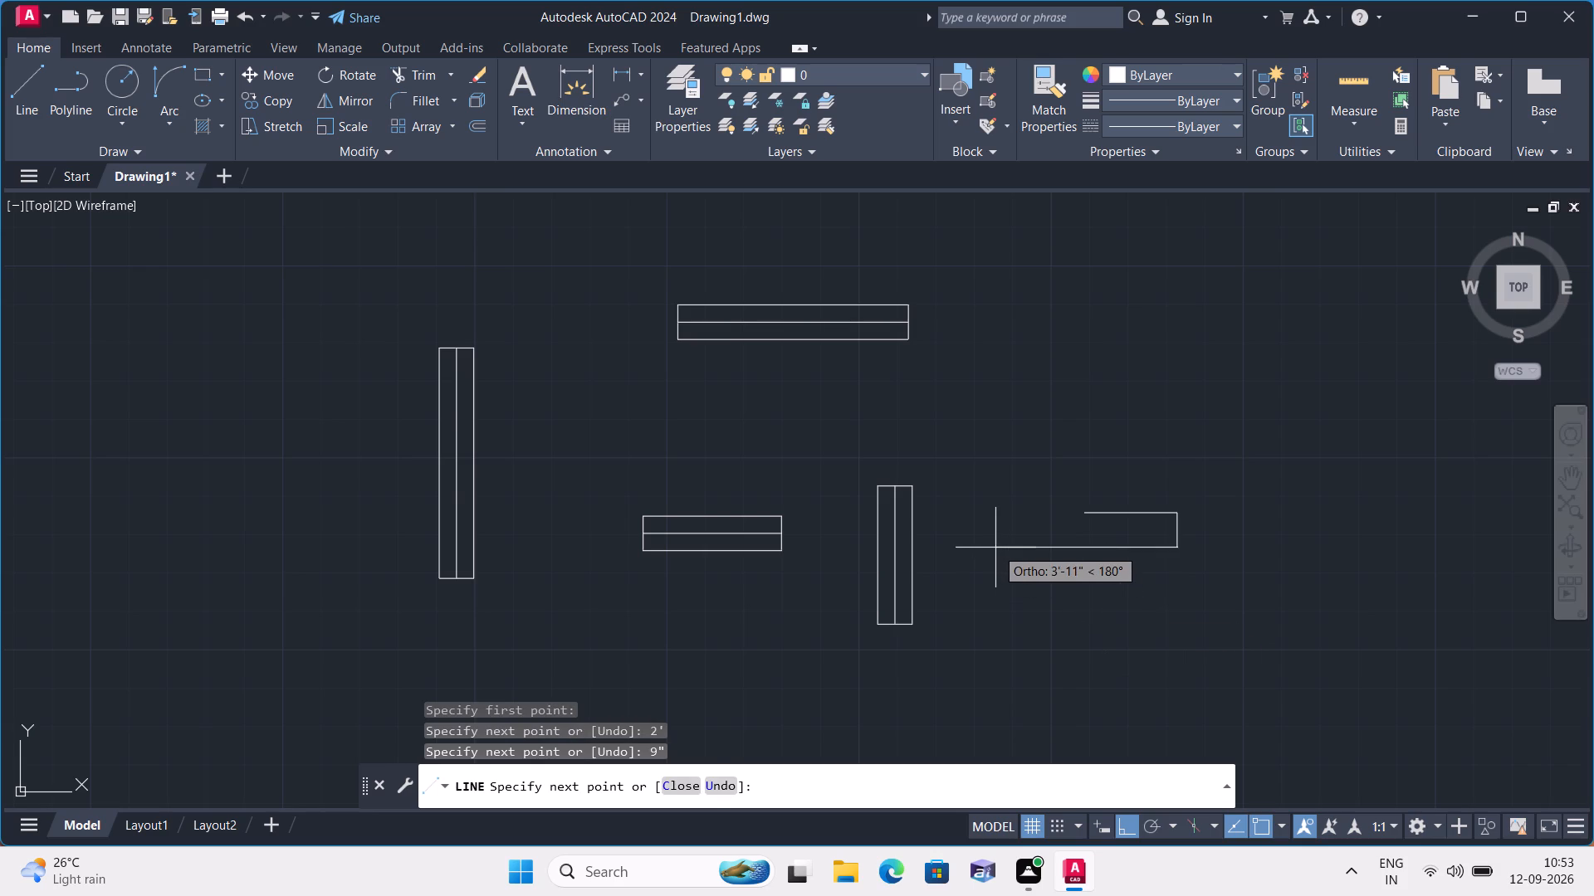
{"action": "type", "text": "2'"}
{"action": "key", "text": "space"}
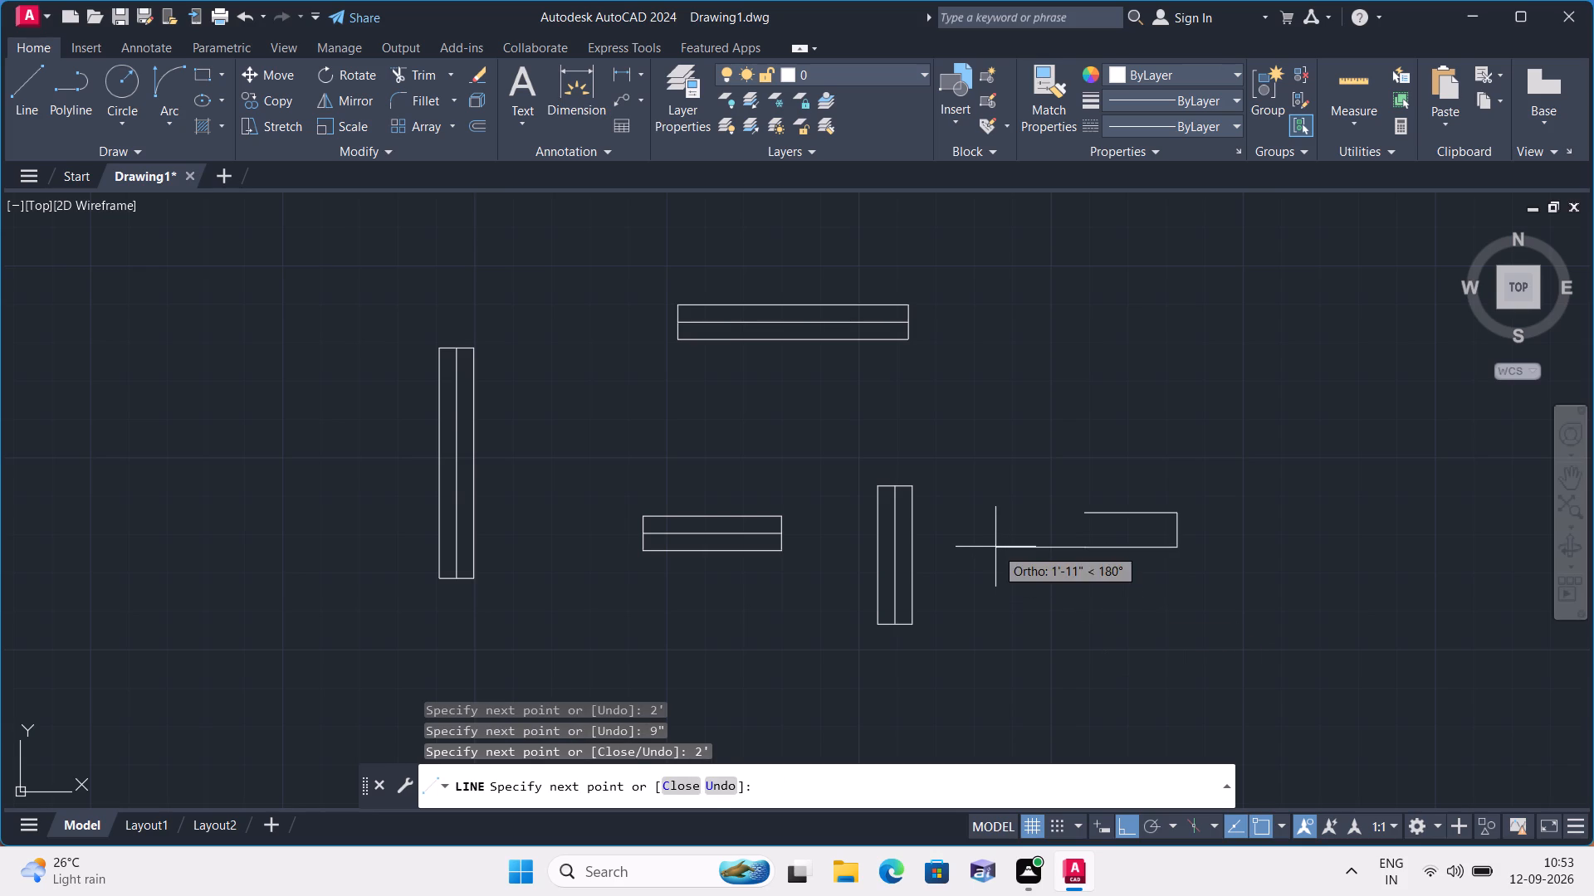
{"action": "left_click", "coordinate": [1088, 512]}
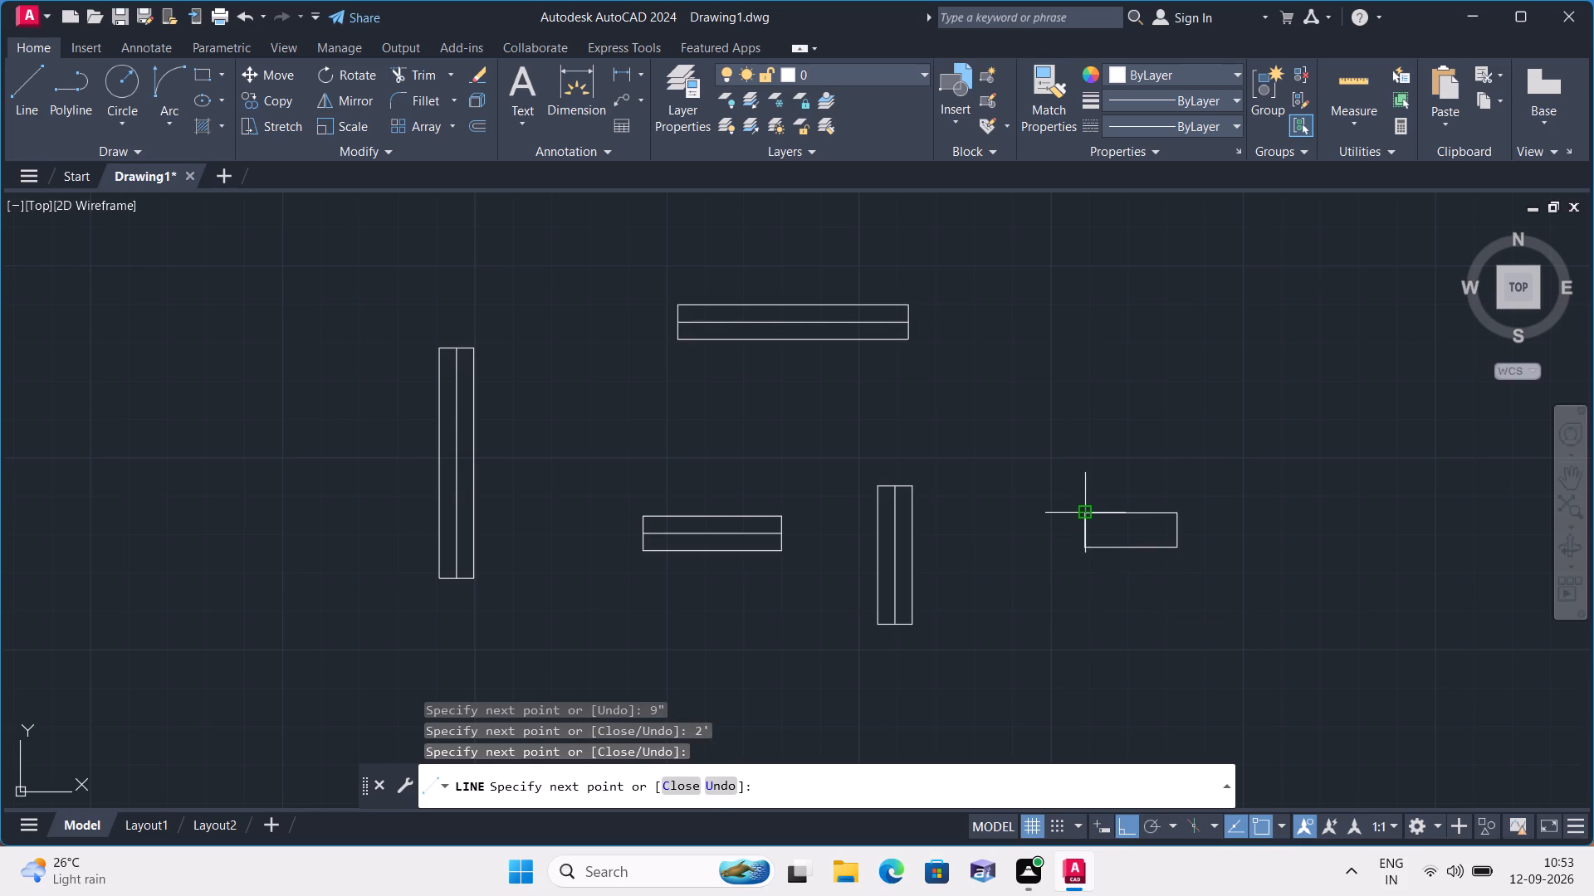
{"action": "key", "text": "space"}
Draw a lengthwise centre line through the horizontal 2' rectangle, between the midpoints of its short ends.
{"action": "key", "text": "space"}
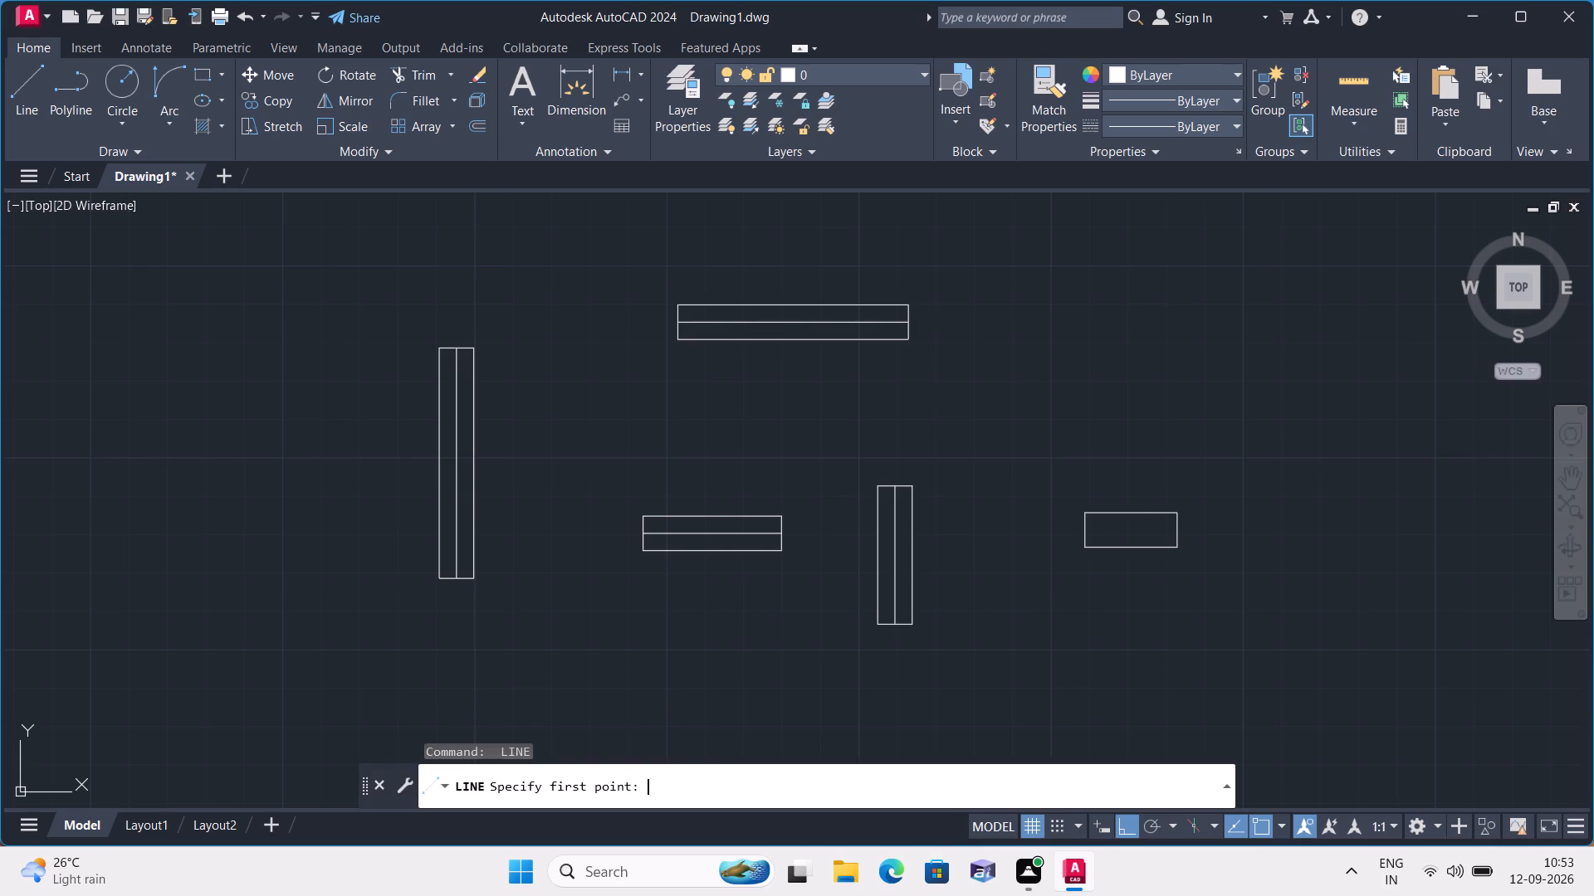
{"action": "left_click", "coordinate": [1084, 534]}
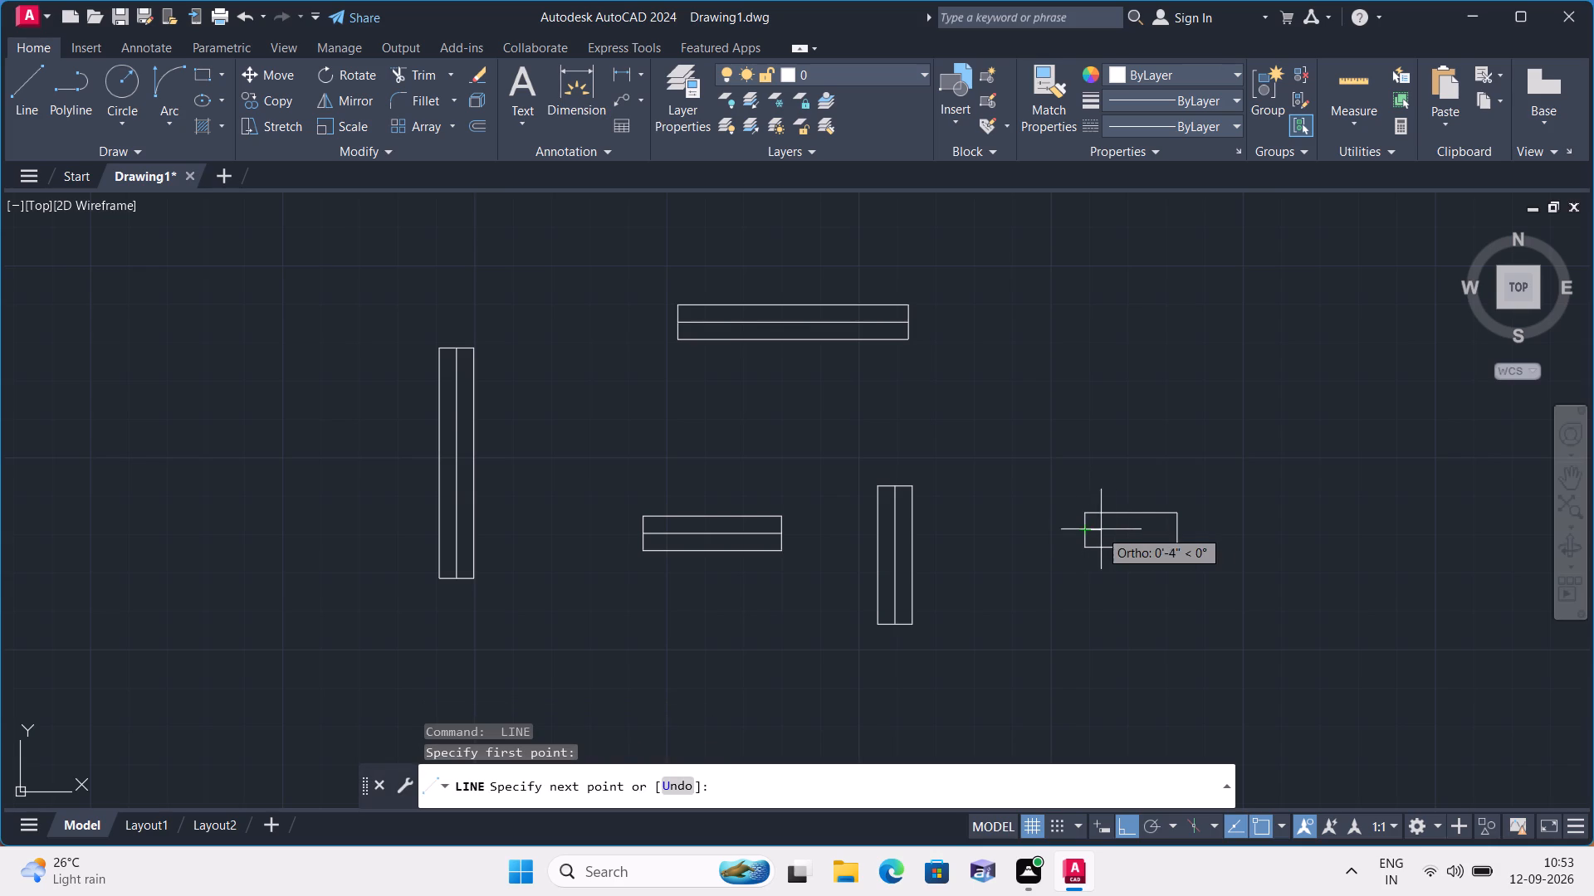
{"action": "left_click", "coordinate": [1180, 527]}
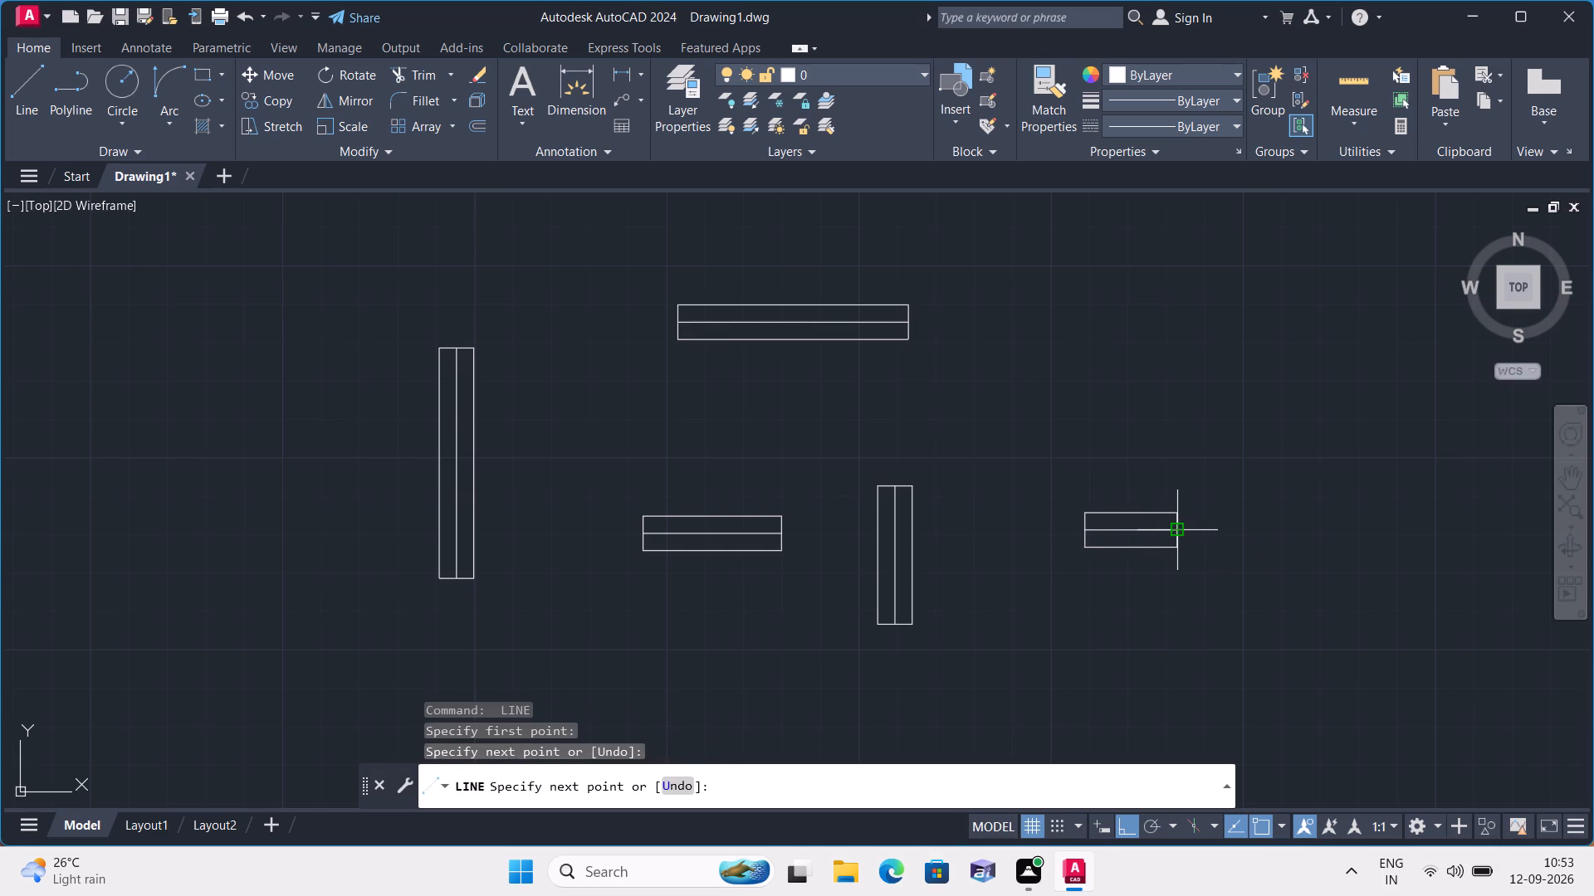
{"action": "key", "text": "space"}
Draw a vertical rectangle 2' tall and 9" wide with lines, below the horizontal 2' rectangle.
{"action": "key", "text": "space"}
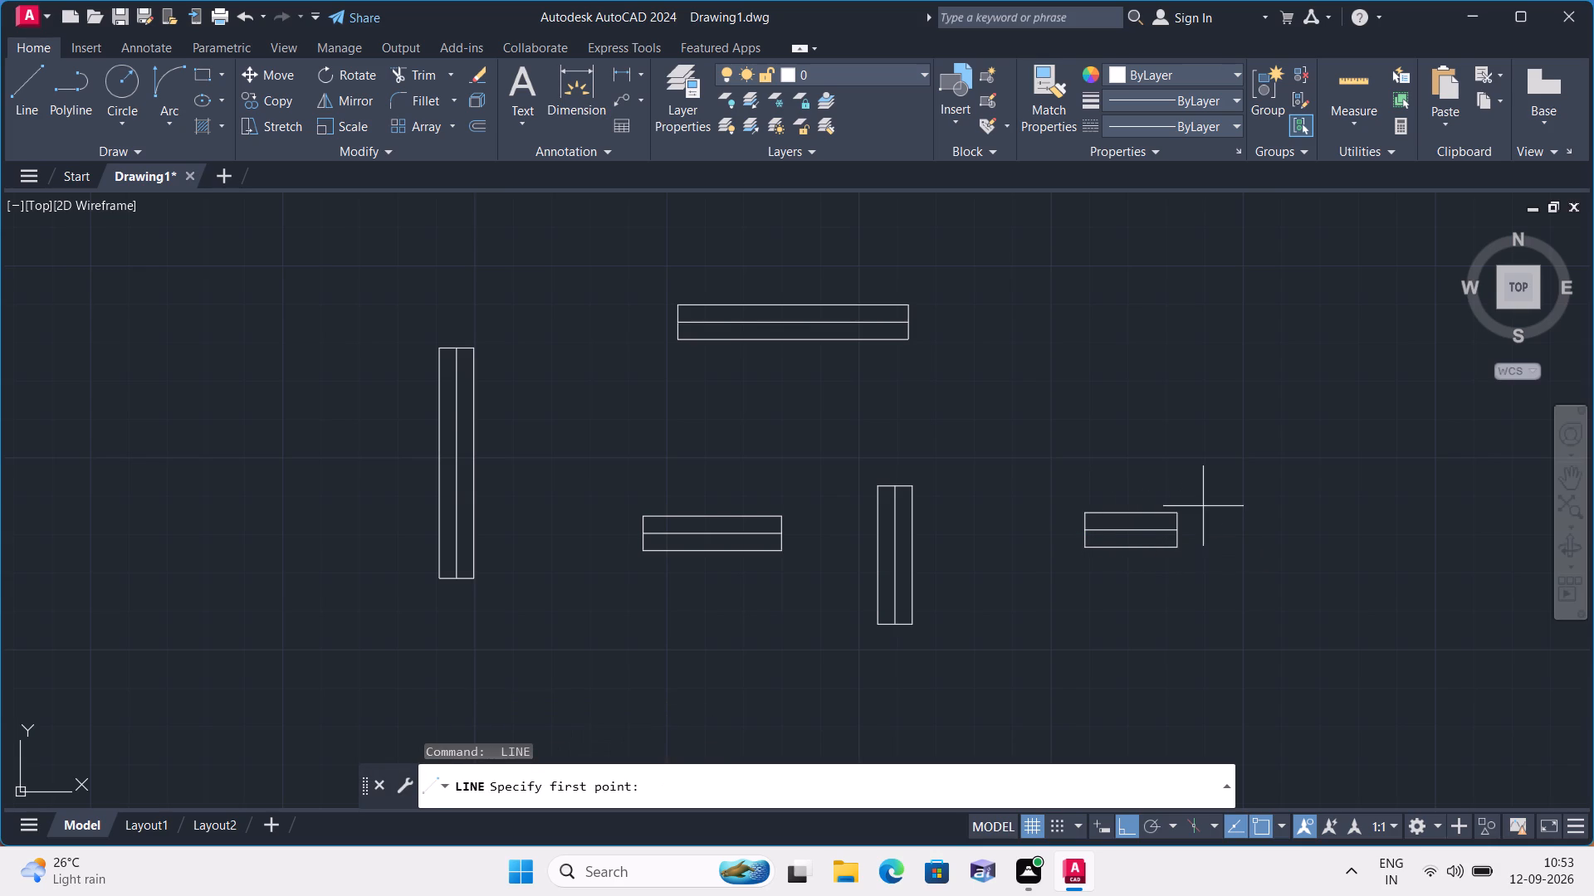
{"action": "left_click", "coordinate": [1109, 593]}
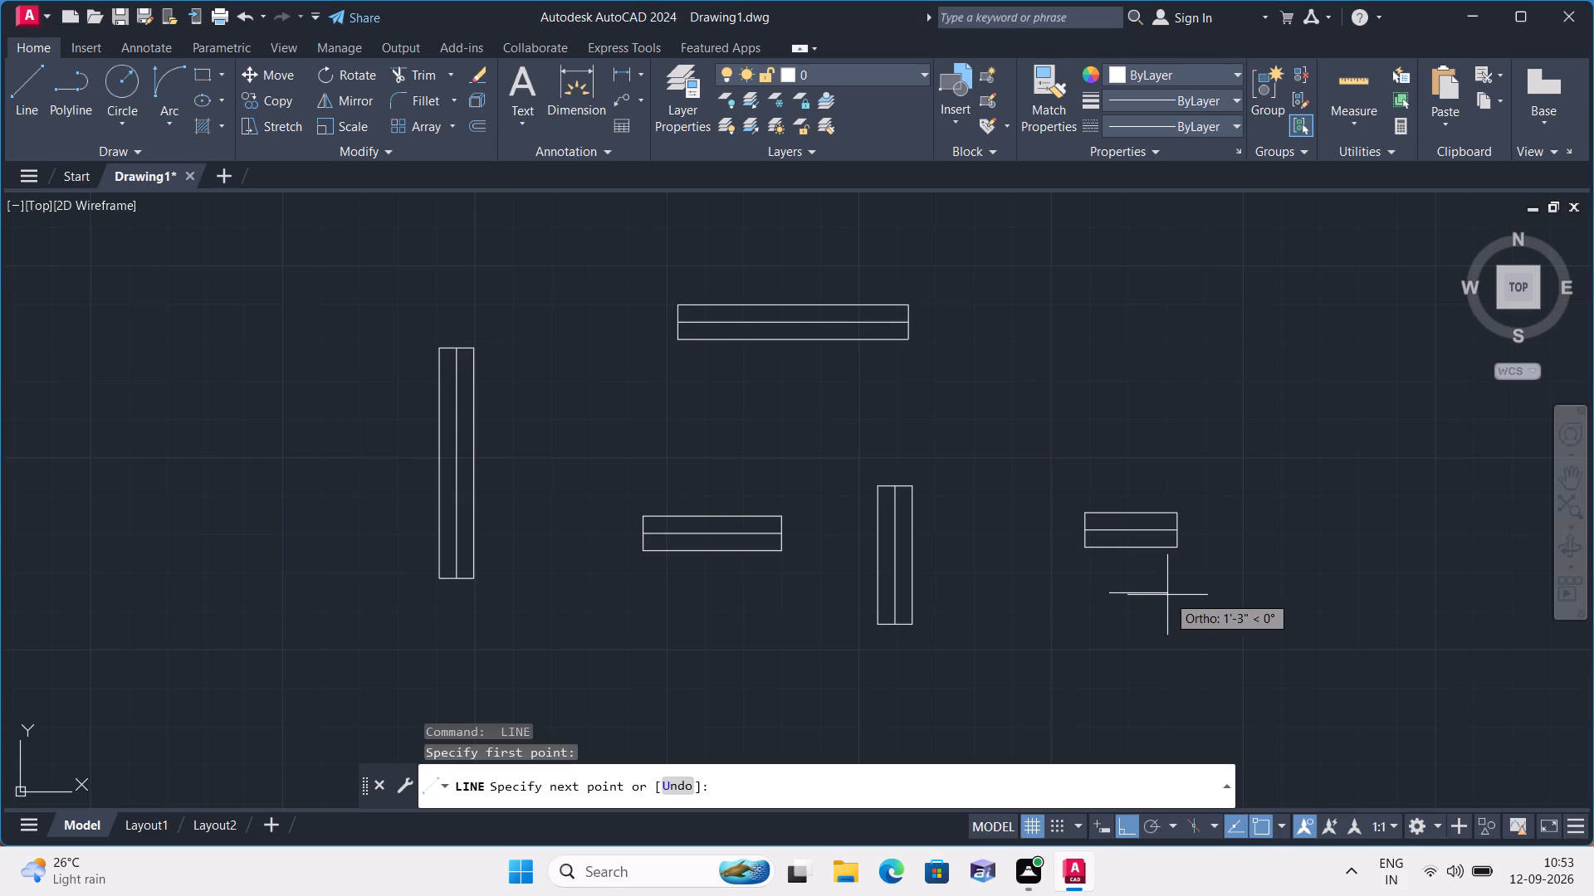
{"action": "type", "text": "9\""}
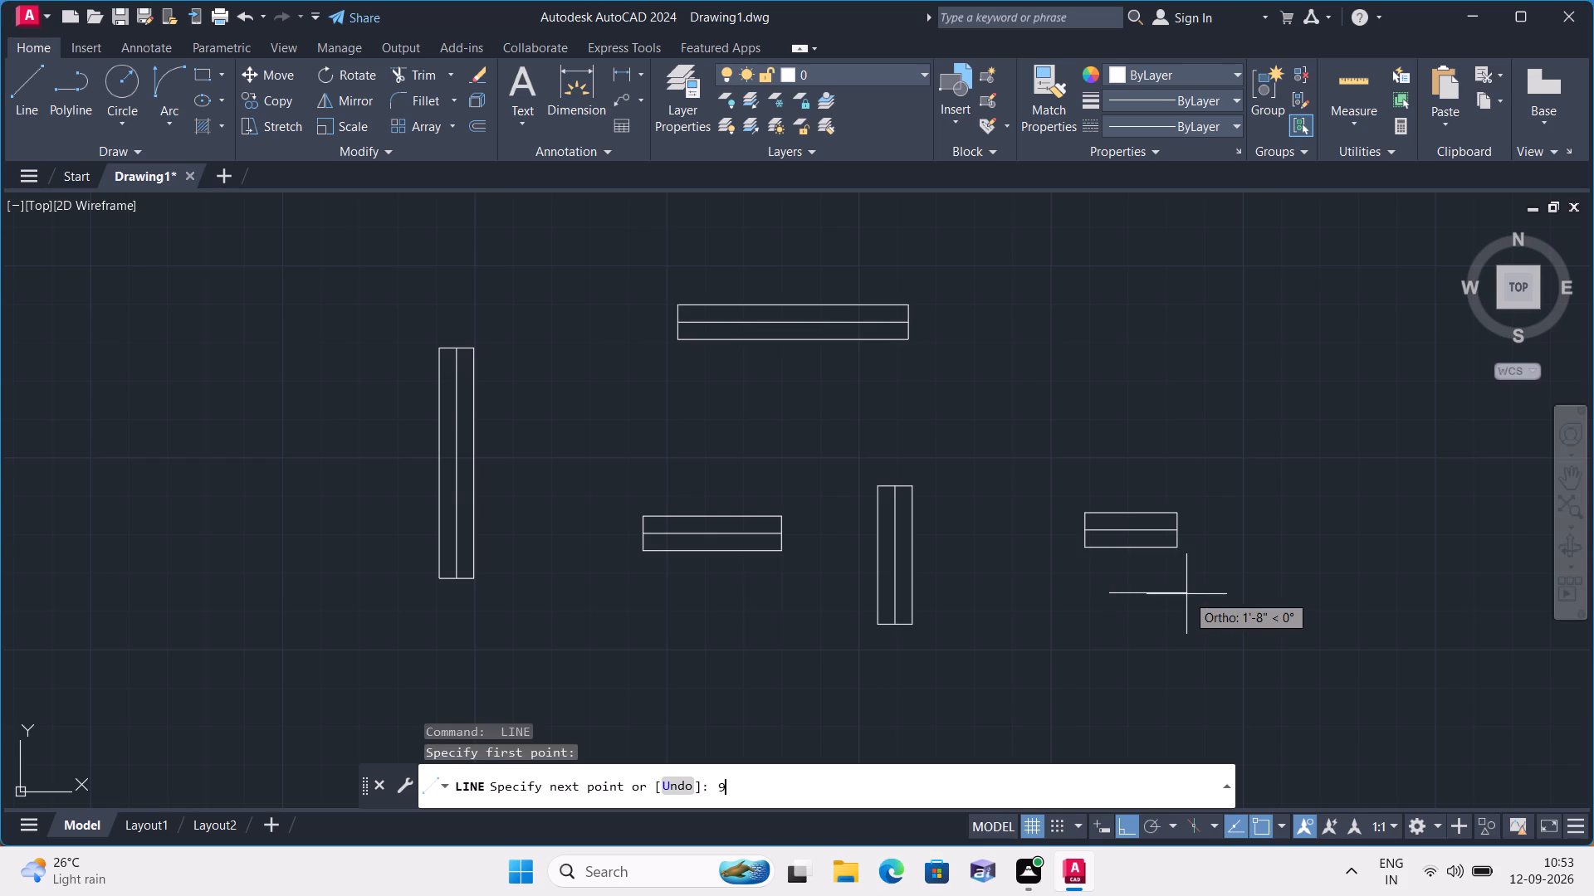
{"action": "key", "text": "space"}
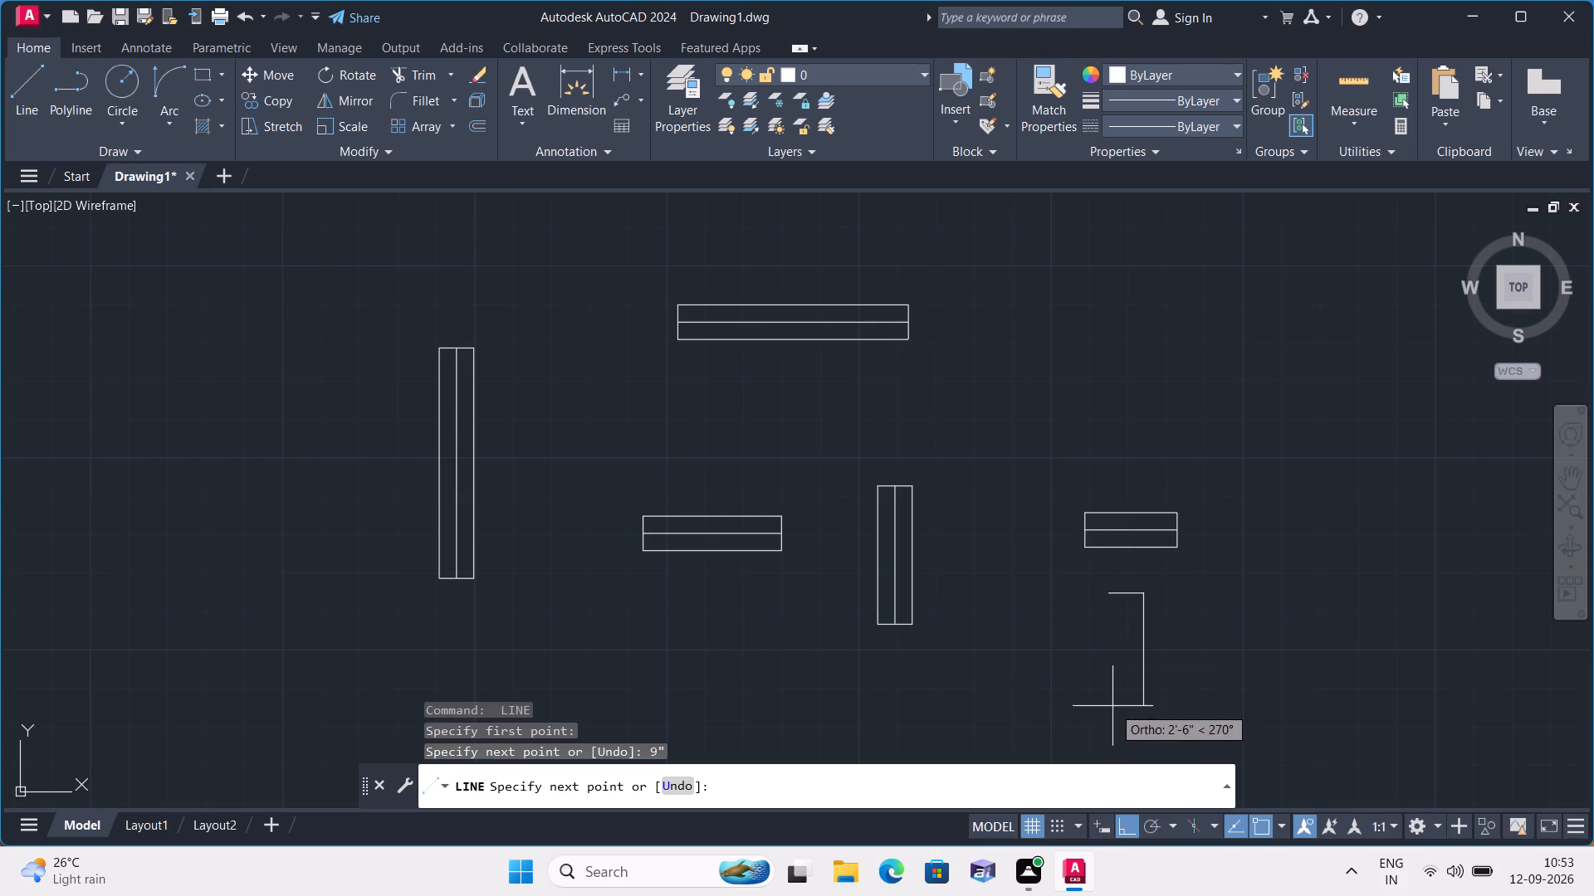
{"action": "type", "text": "2'"}
{"action": "key", "text": "space"}
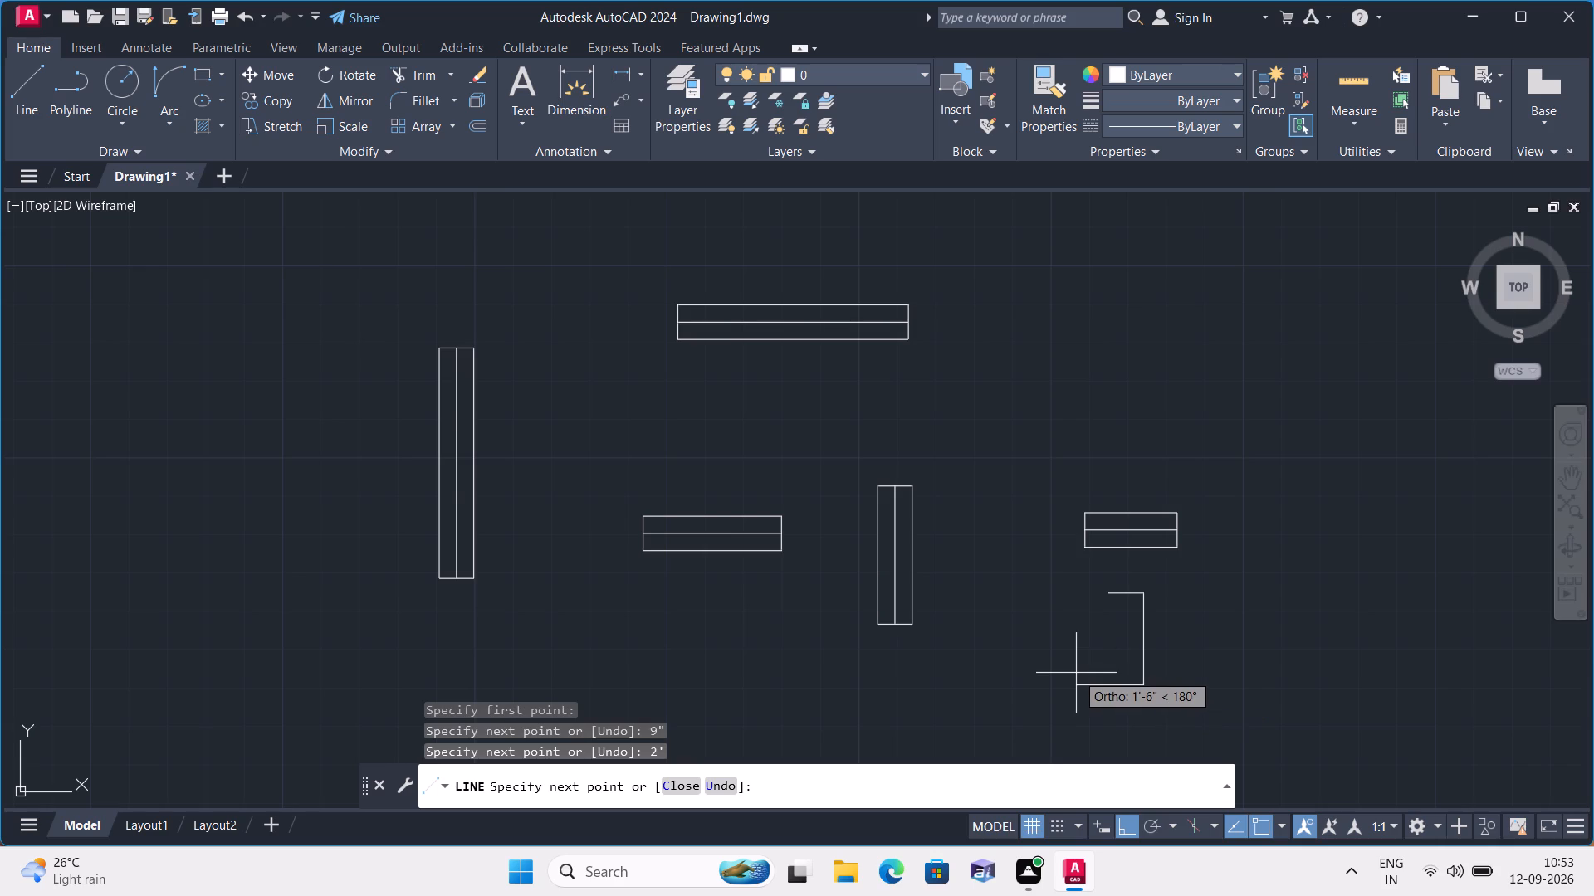
{"action": "type", "text": "9\""}
{"action": "key", "text": "space"}
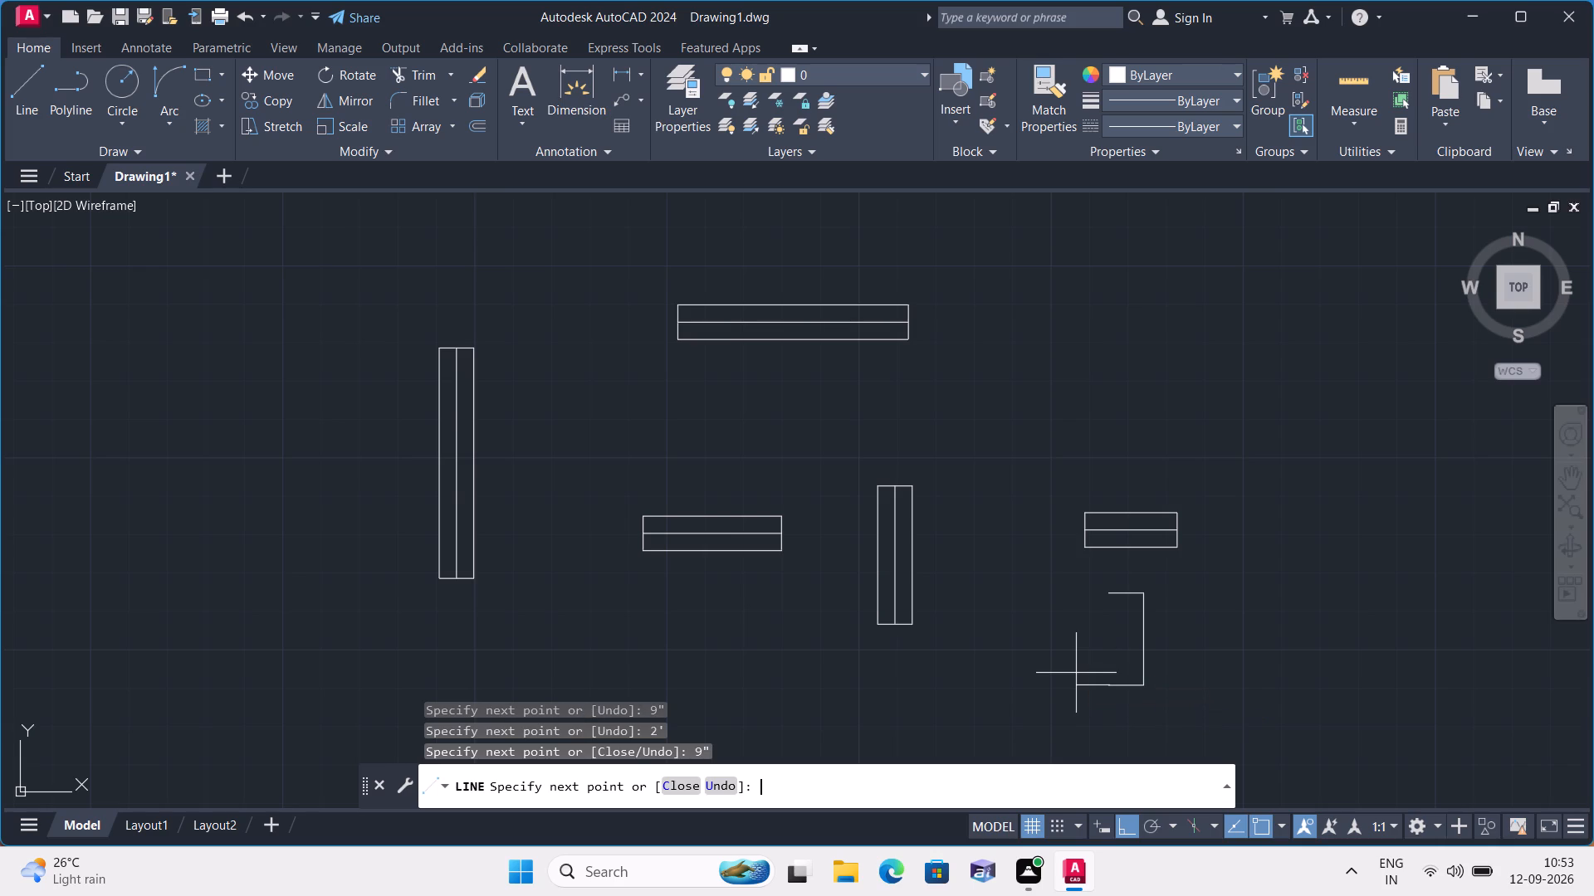
{"action": "left_click", "coordinate": [1107, 589]}
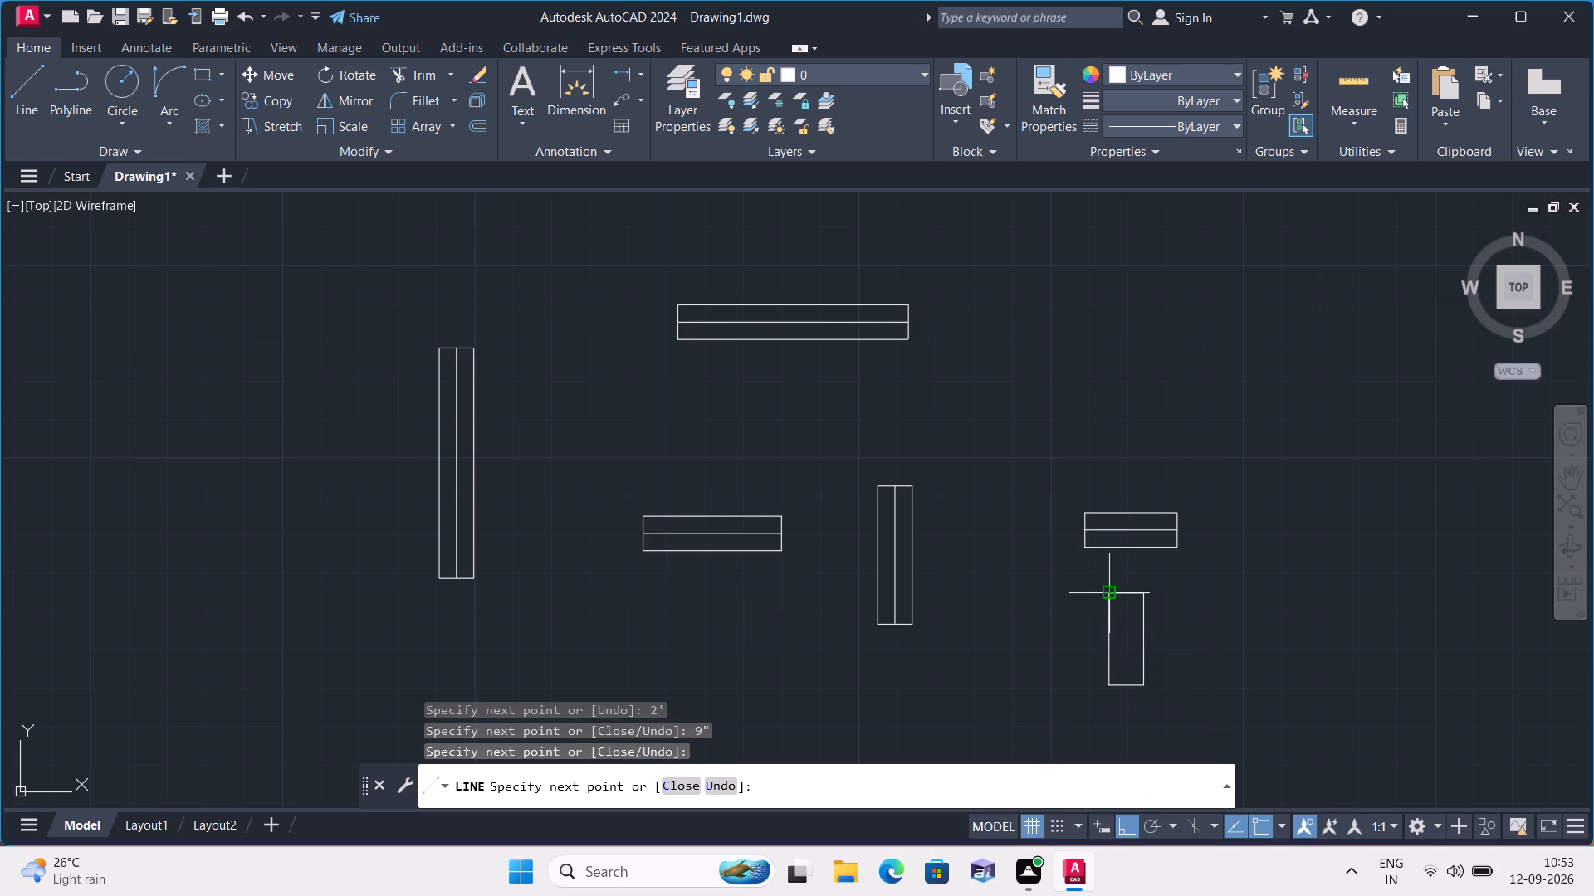
{"action": "key", "text": "space"}
Draw a lengthwise centre line through the vertical 2' rectangle, between the midpoints of its short ends.
{"action": "key", "text": "space"}
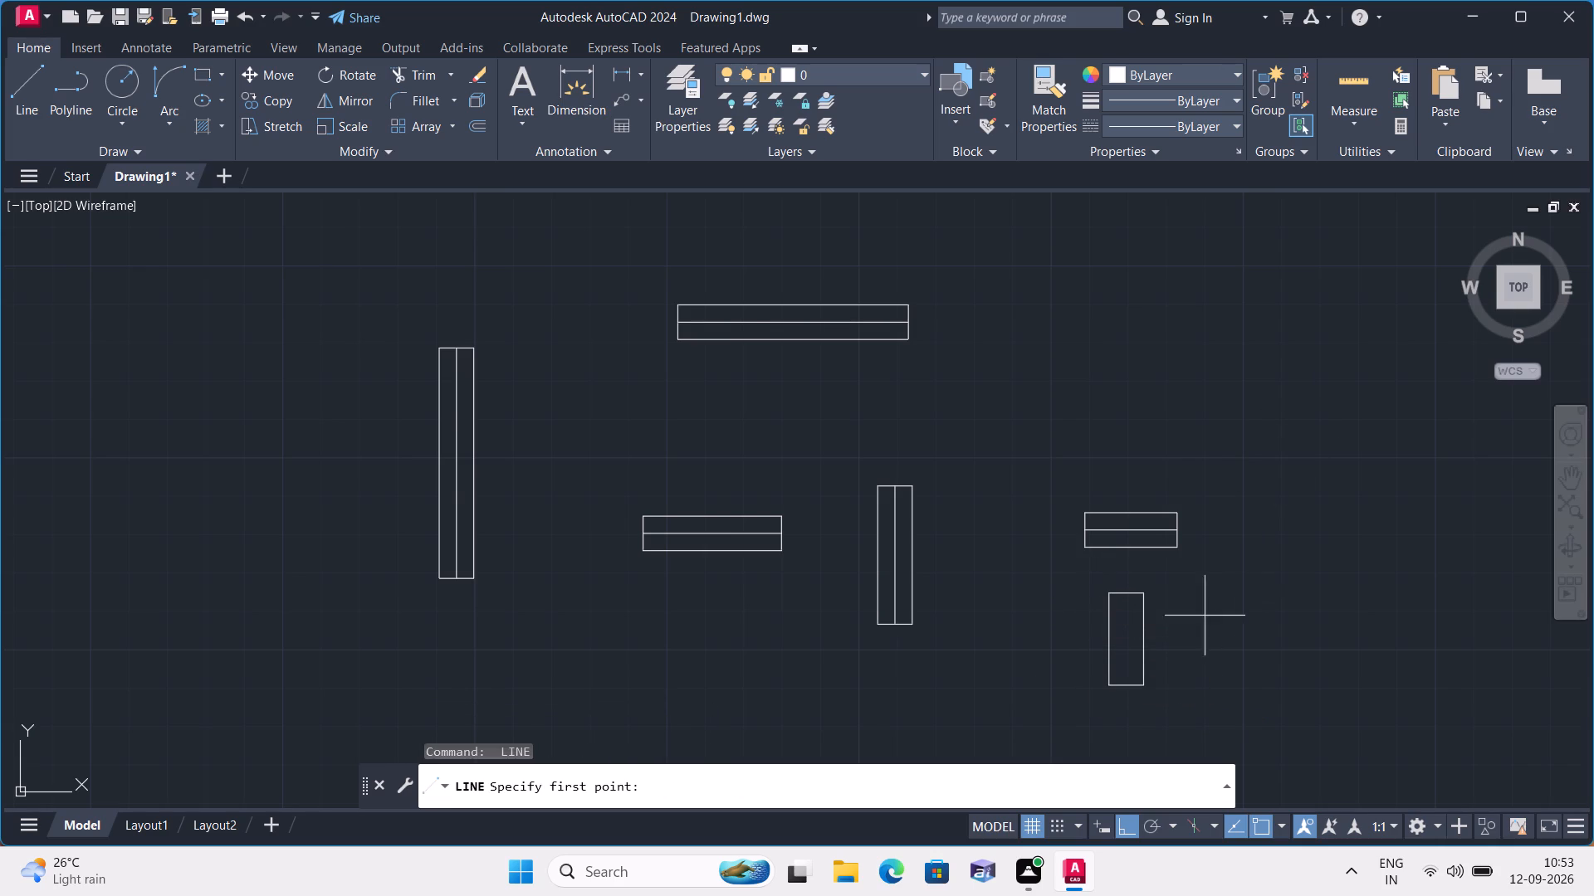
{"action": "left_click", "coordinate": [1128, 592]}
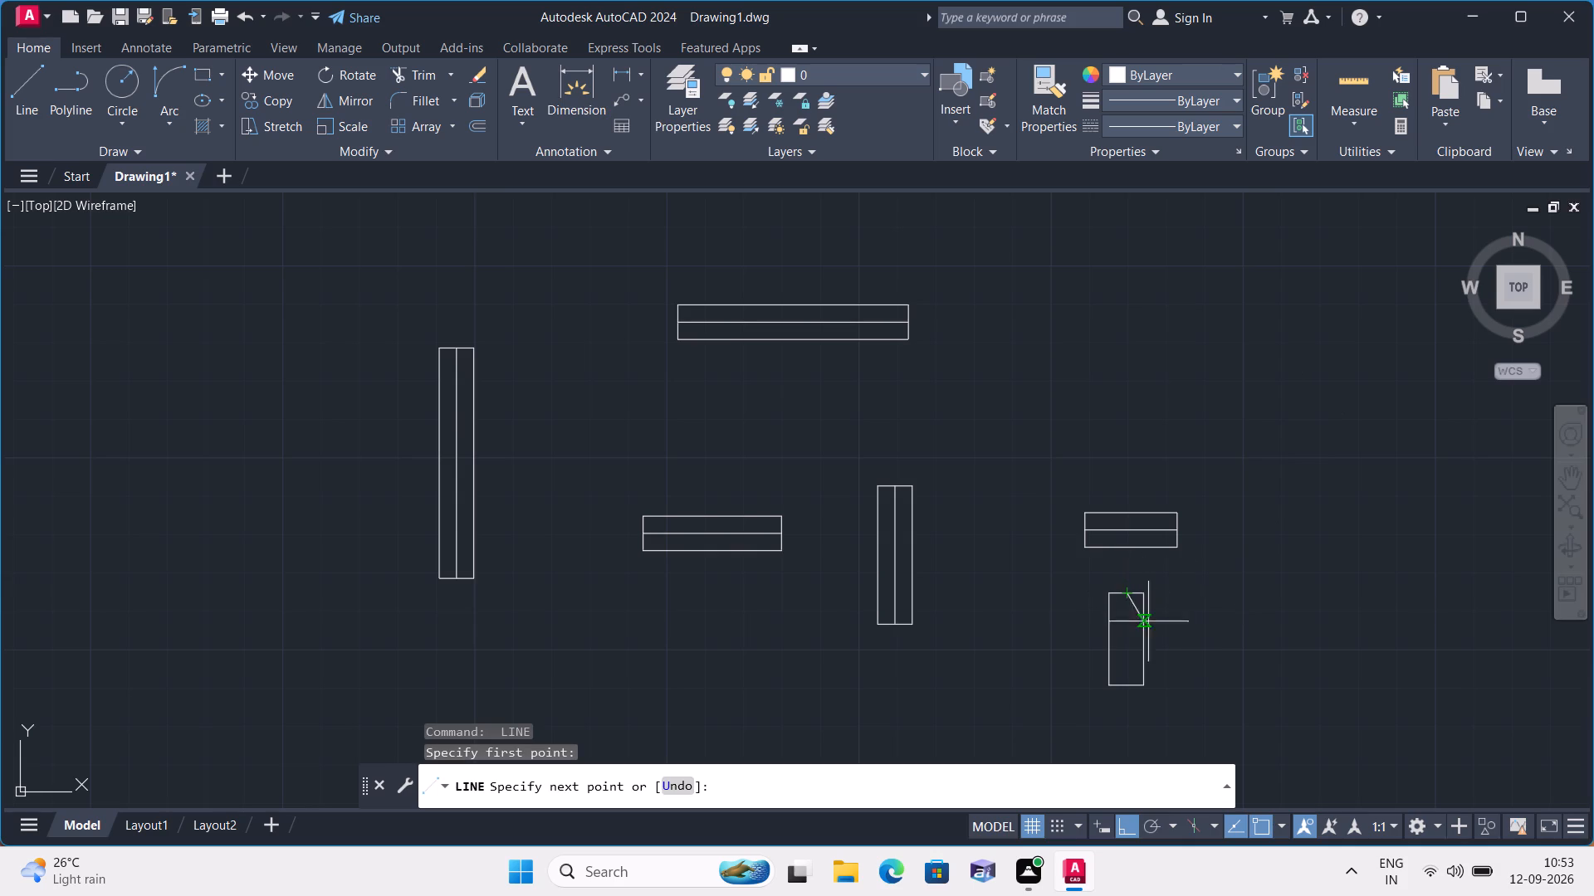
{"action": "left_click", "coordinate": [1130, 684]}
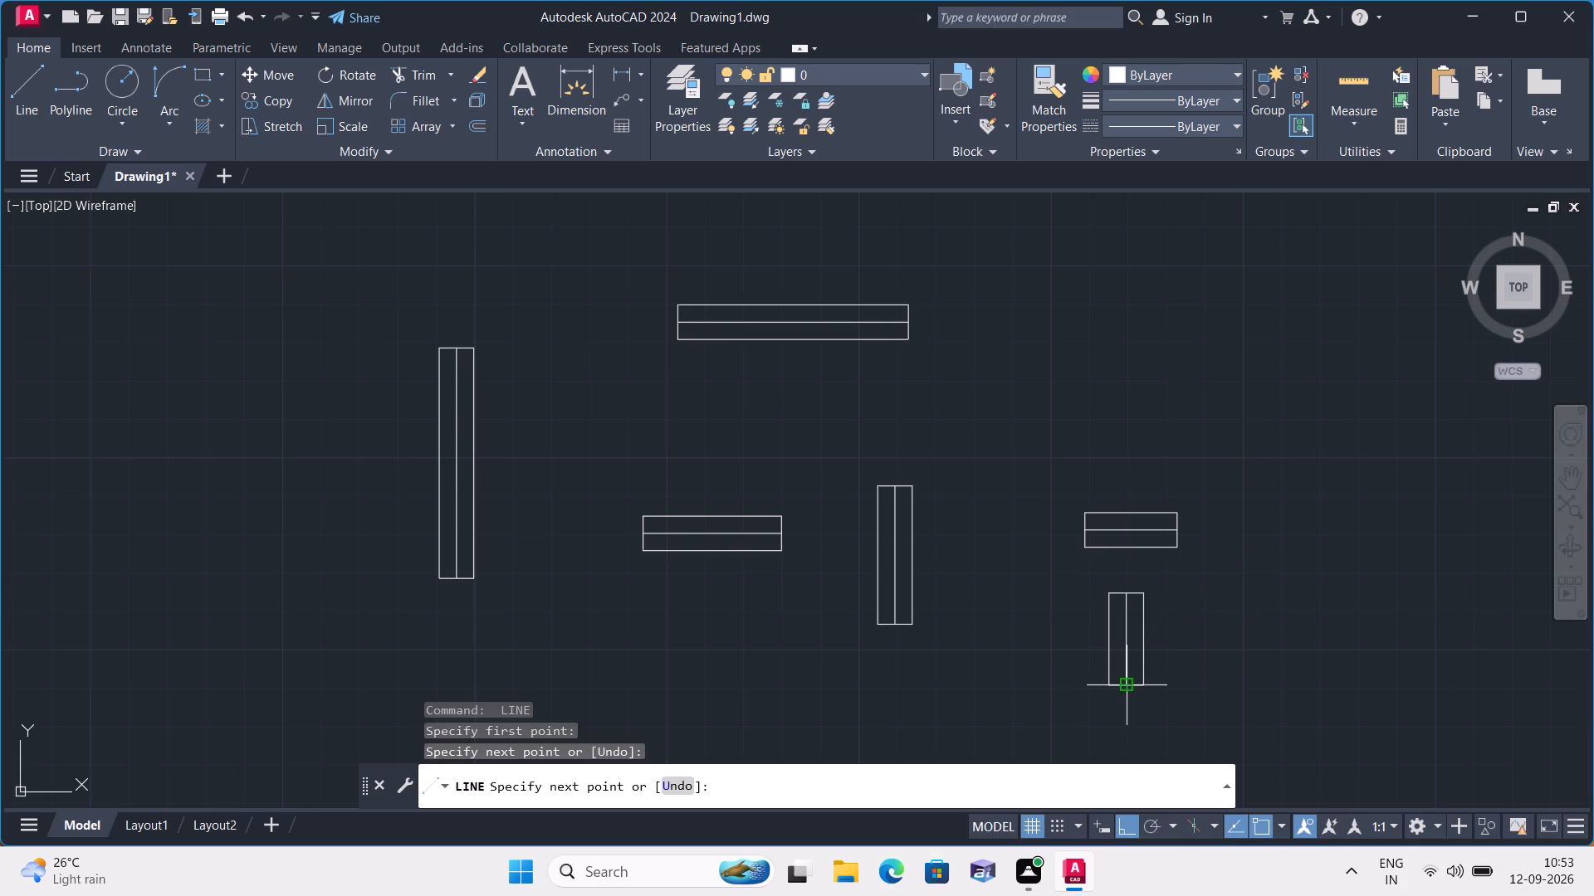
Examine the whole floor plan, its long horizontal walls and the rooms around them, alongside the finished window symbols.
{"action": "key", "text": "space"}
{"action": "scroll", "coordinate": [1025, 749], "scroll_direction": "down", "scroll_amount": 1}
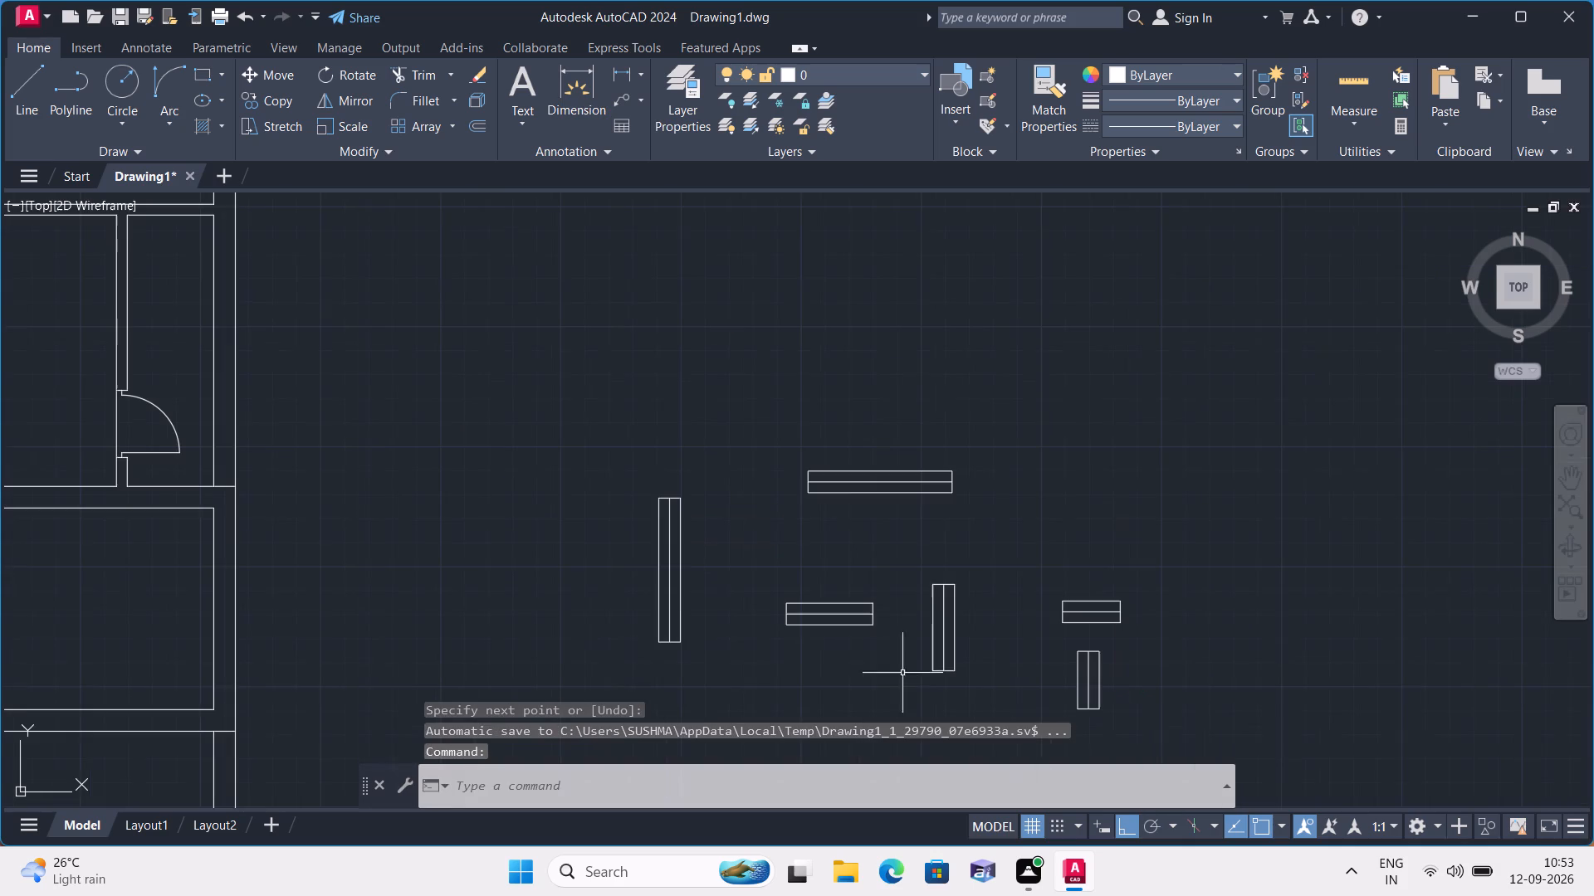
{"action": "scroll", "coordinate": [611, 650], "scroll_direction": "down", "scroll_amount": 3}
{"action": "middle_click_drag", "start_coordinate": [570, 557], "coordinate": [809, 556]}
{"action": "scroll", "coordinate": [579, 560], "scroll_direction": "down", "scroll_amount": 1}
{"action": "scroll", "coordinate": [579, 560], "scroll_direction": "up", "scroll_amount": 3}
{"action": "middle_click_drag", "start_coordinate": [579, 560], "coordinate": [579, 562]}
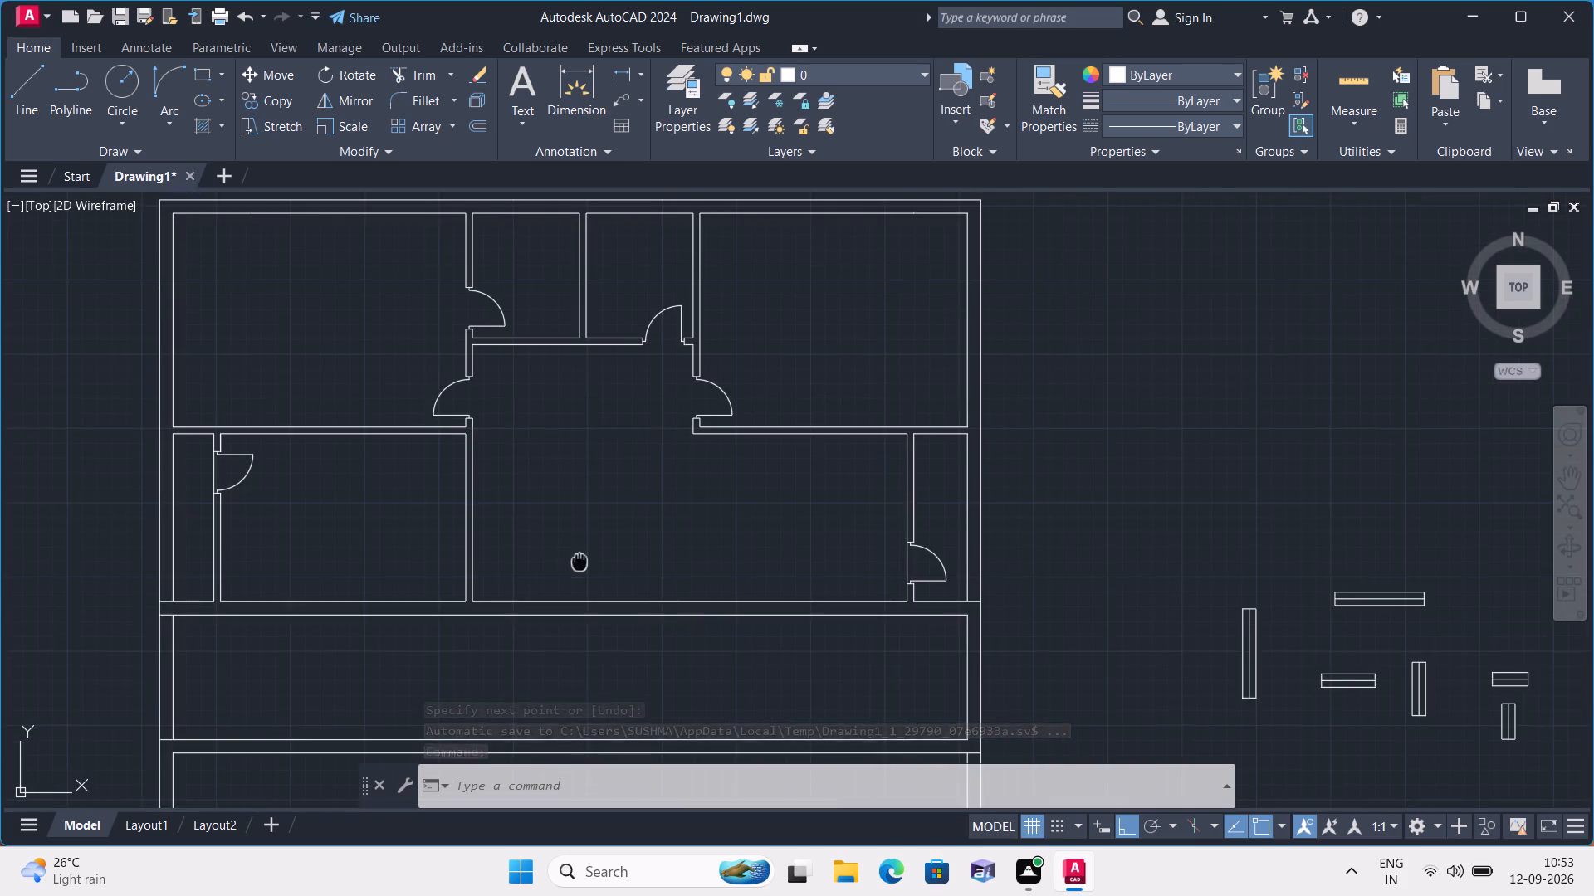
{"action": "middle_click_drag", "start_coordinate": [579, 562], "coordinate": [653, 475]}
{"action": "scroll", "coordinate": [653, 475], "scroll_direction": "down", "scroll_amount": 1}
{"action": "scroll", "coordinate": [655, 525], "scroll_direction": "up", "scroll_amount": 1}
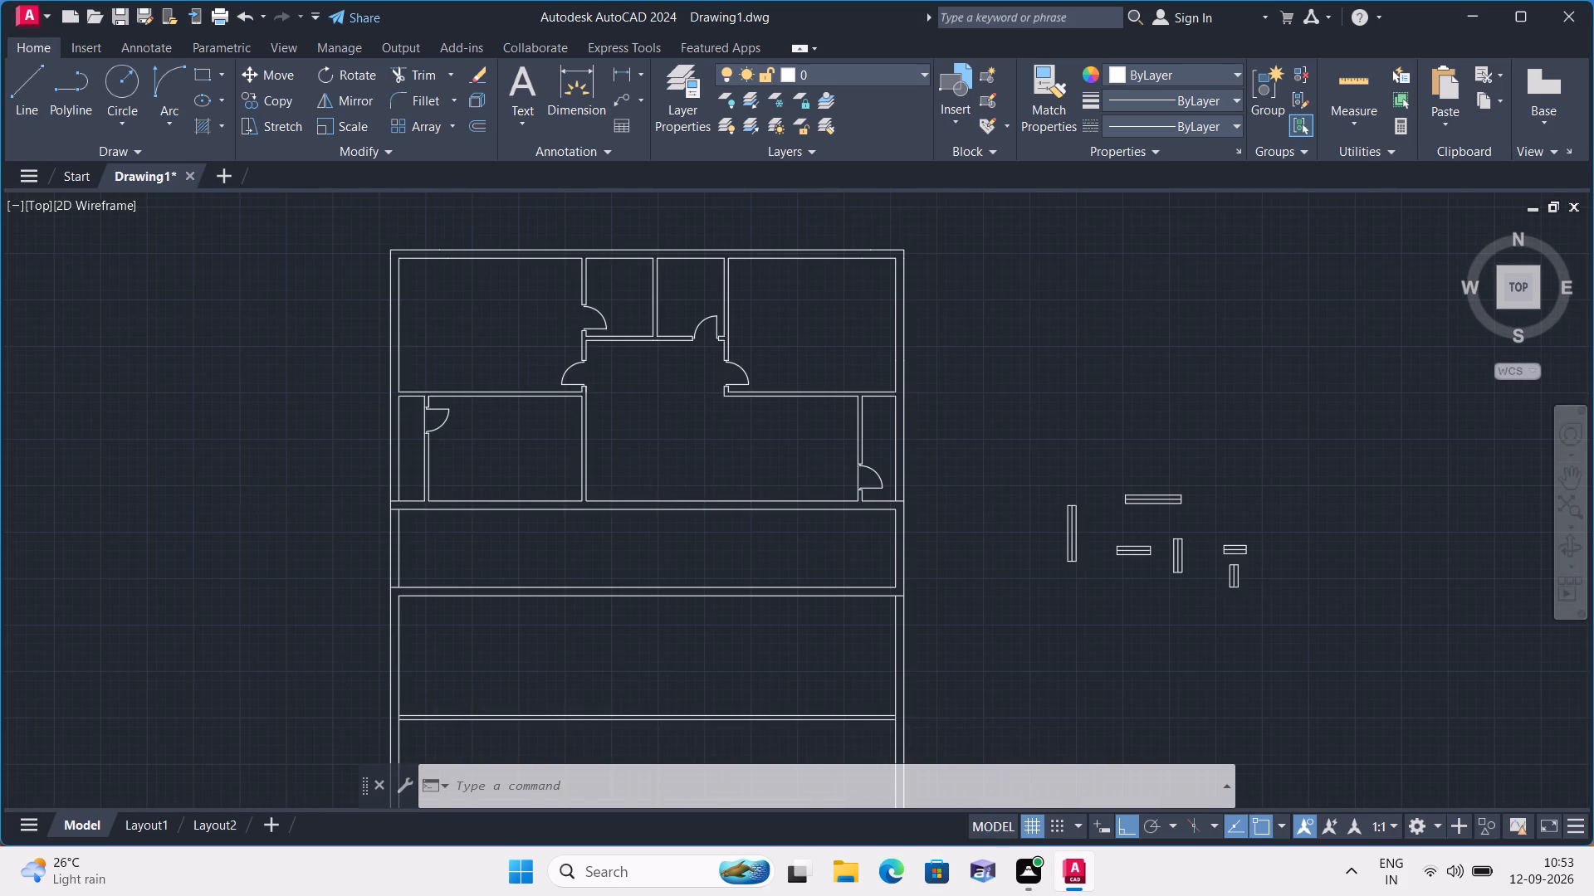
{"action": "scroll", "coordinate": [655, 525], "scroll_direction": "down", "scroll_amount": 1}
{"action": "scroll", "coordinate": [655, 525], "scroll_direction": "up", "scroll_amount": 1}
{"action": "scroll", "coordinate": [655, 525], "scroll_direction": "down", "scroll_amount": 1}
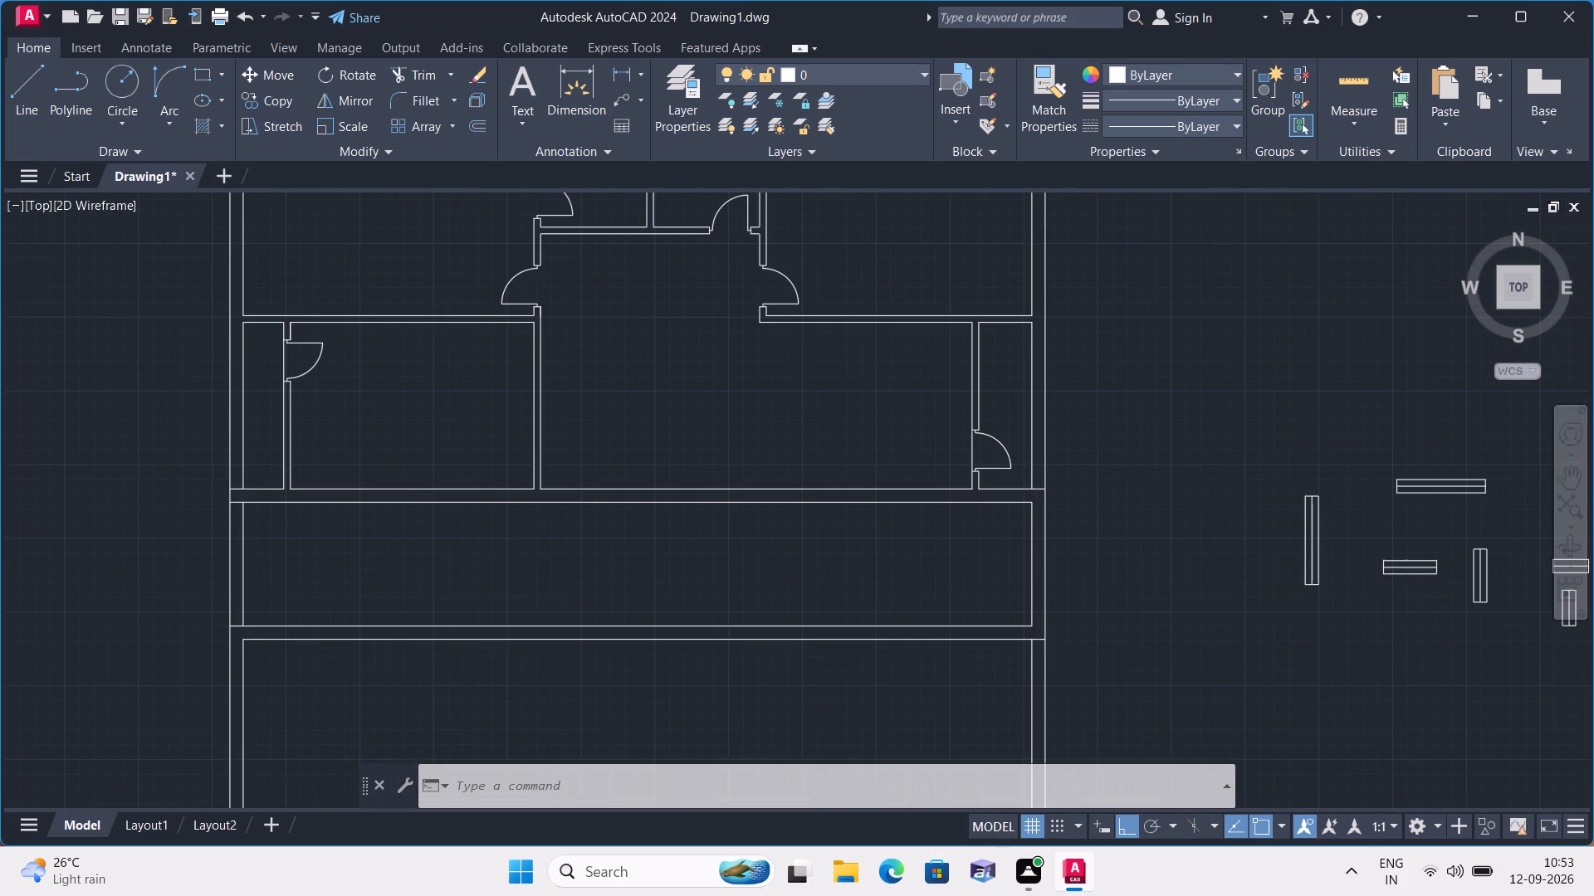
{"action": "scroll", "coordinate": [655, 525], "scroll_direction": "down", "scroll_amount": 1}
{"action": "scroll", "coordinate": [833, 571], "scroll_direction": "up", "scroll_amount": 1}
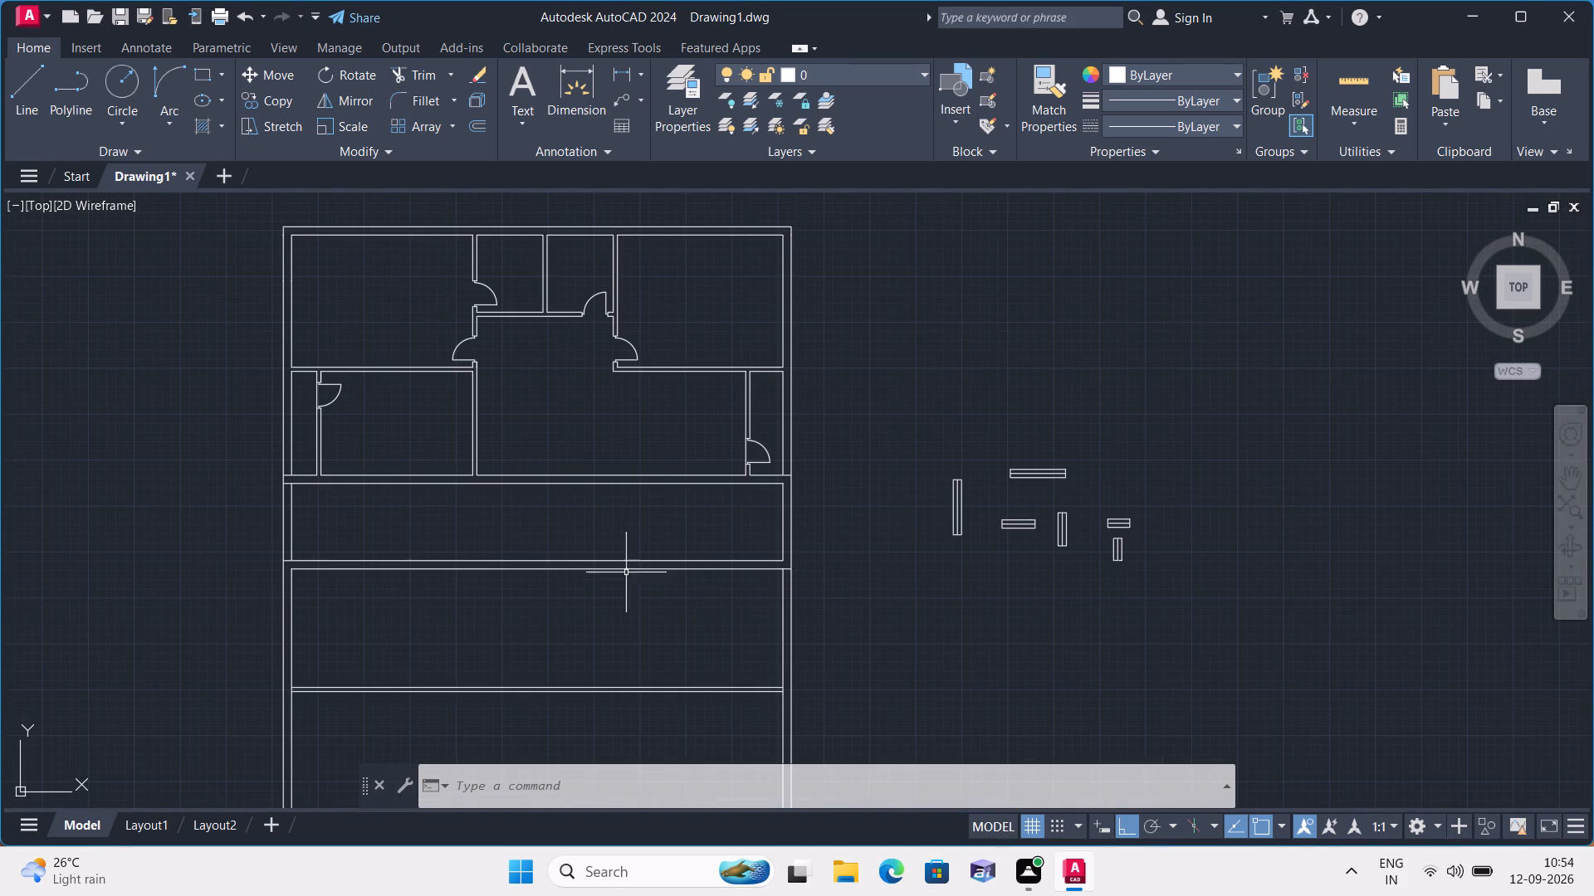
{"action": "scroll", "coordinate": [335, 545], "scroll_direction": "up", "scroll_amount": 2}
{"action": "middle_click_drag", "start_coordinate": [288, 523], "coordinate": [584, 446]}
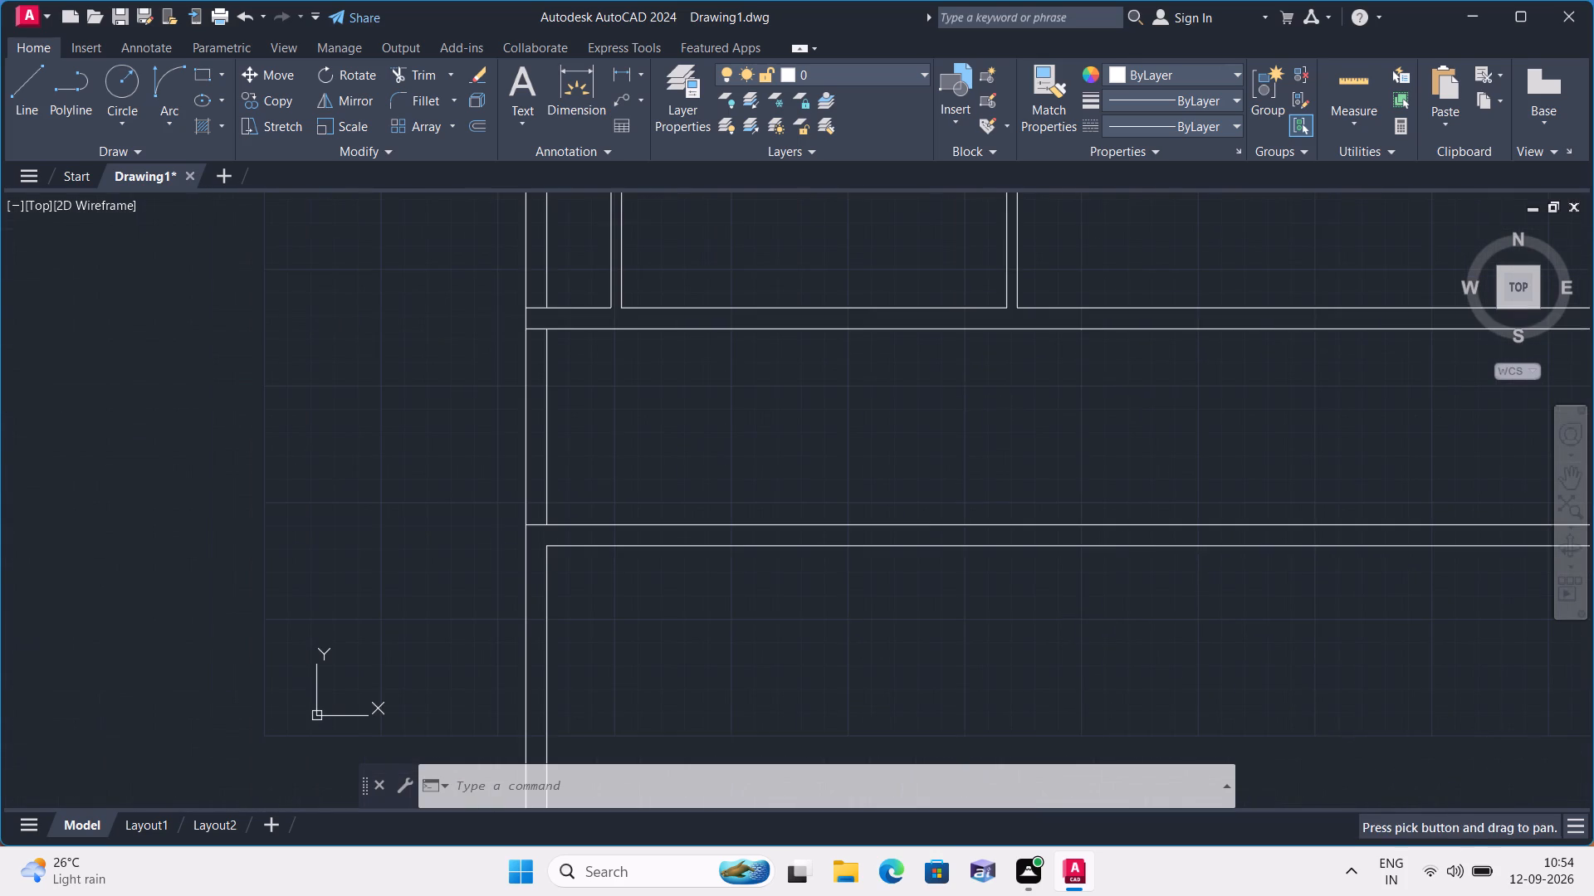
{"action": "scroll", "coordinate": [584, 446], "scroll_direction": "down", "scroll_amount": 2}
{"action": "scroll", "coordinate": [675, 580], "scroll_direction": "down", "scroll_amount": 3}
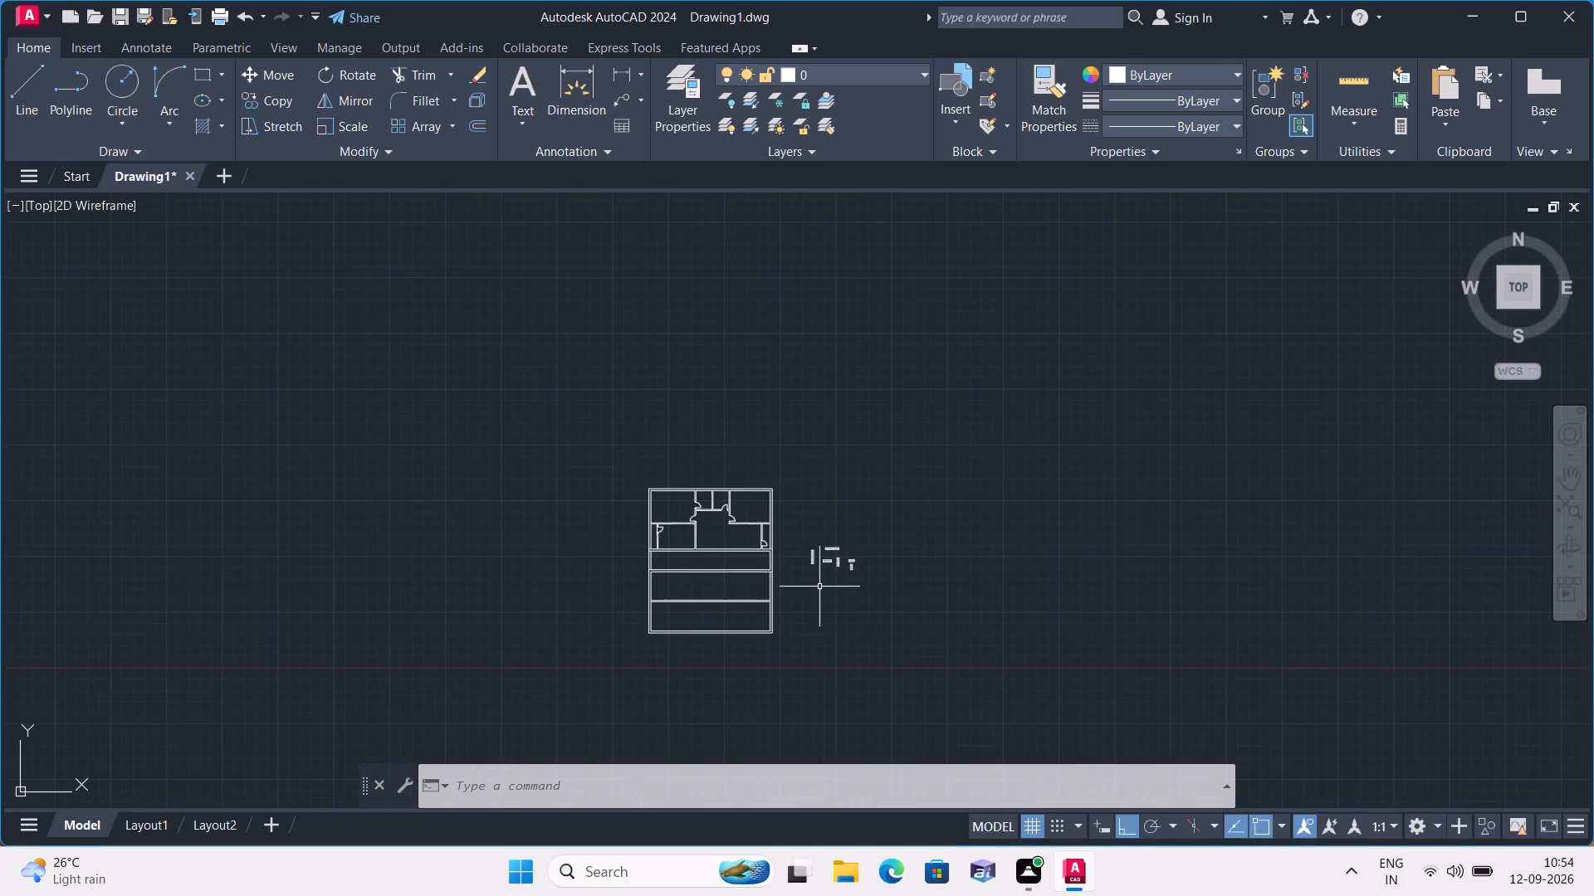
{"action": "scroll", "coordinate": [820, 585], "scroll_direction": "up", "scroll_amount": 2}
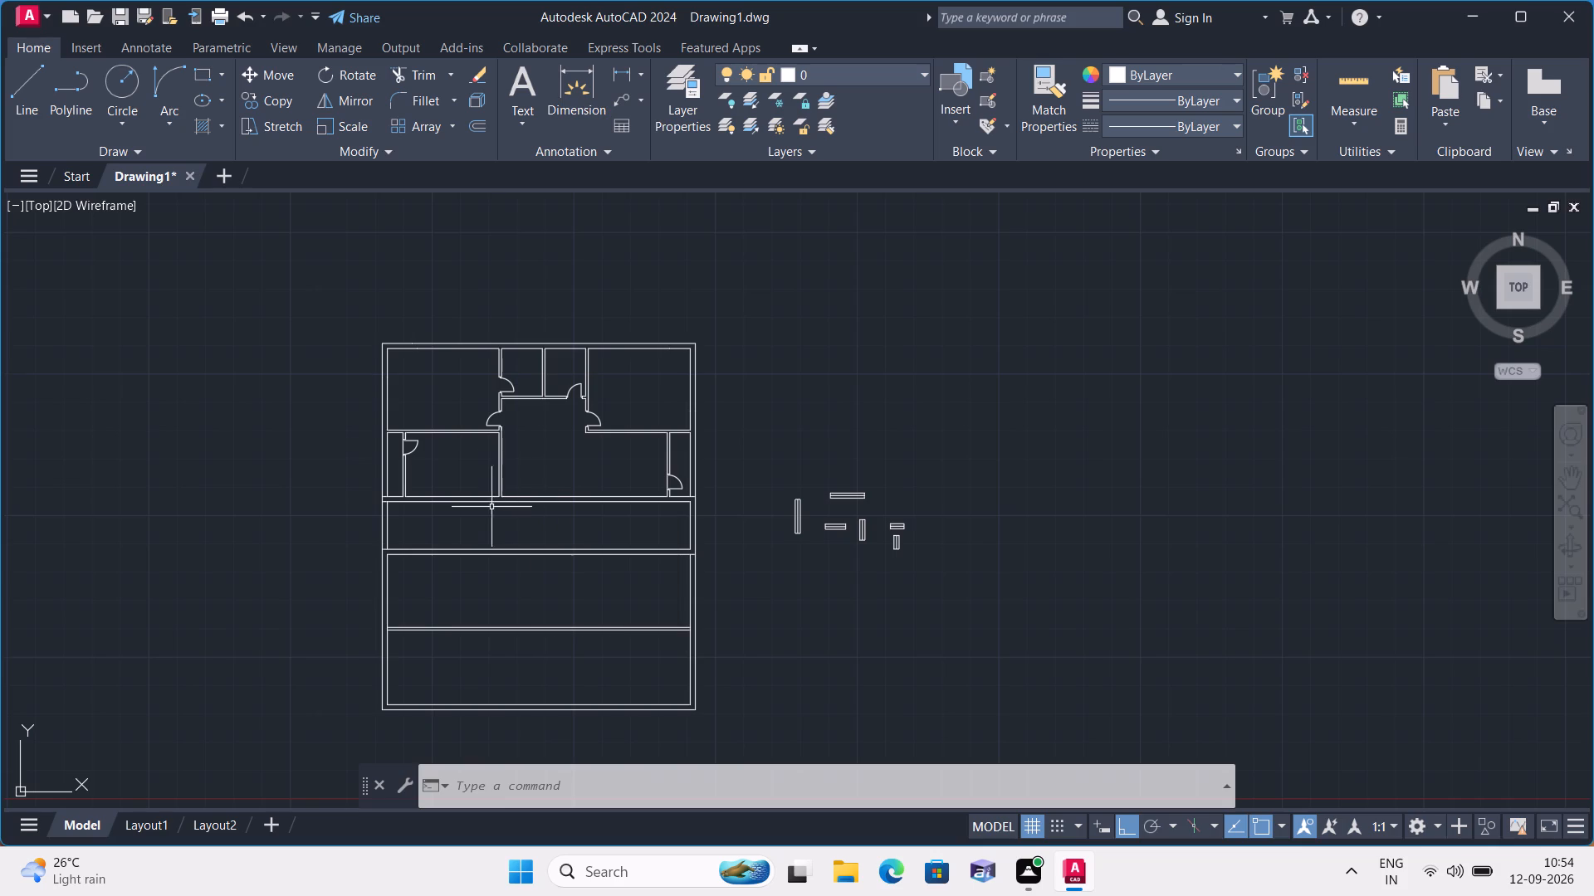
{"action": "scroll", "coordinate": [468, 479], "scroll_direction": "up", "scroll_amount": 1}
{"action": "scroll", "coordinate": [473, 420], "scroll_direction": "down", "scroll_amount": 2}
{"action": "scroll", "coordinate": [473, 420], "scroll_direction": "up", "scroll_amount": 1}
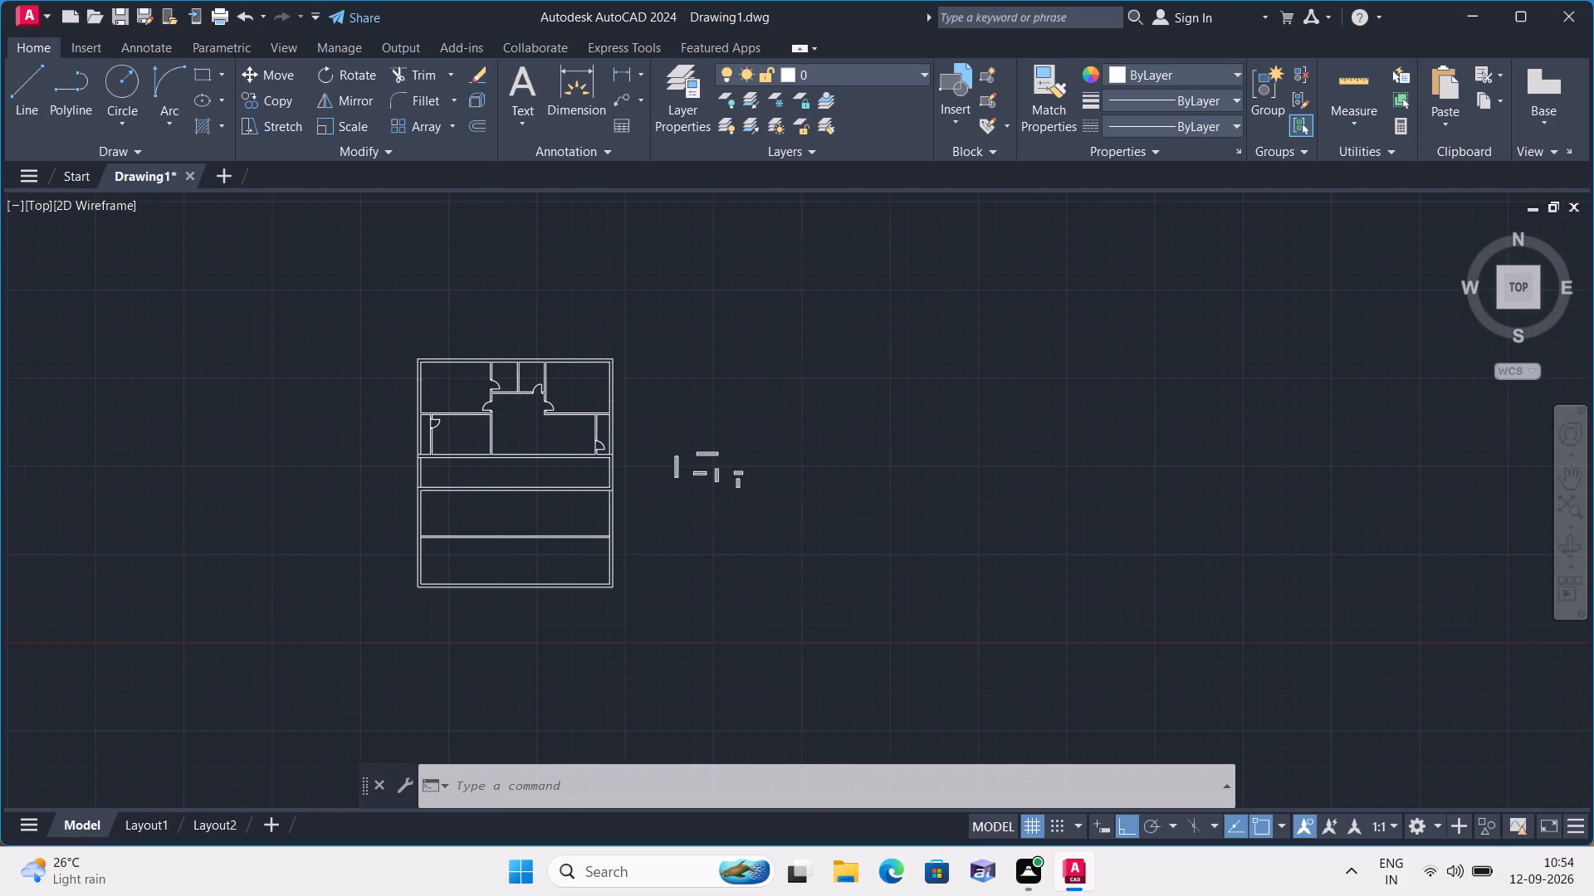
{"action": "scroll", "coordinate": [461, 416], "scroll_direction": "up", "scroll_amount": 3}
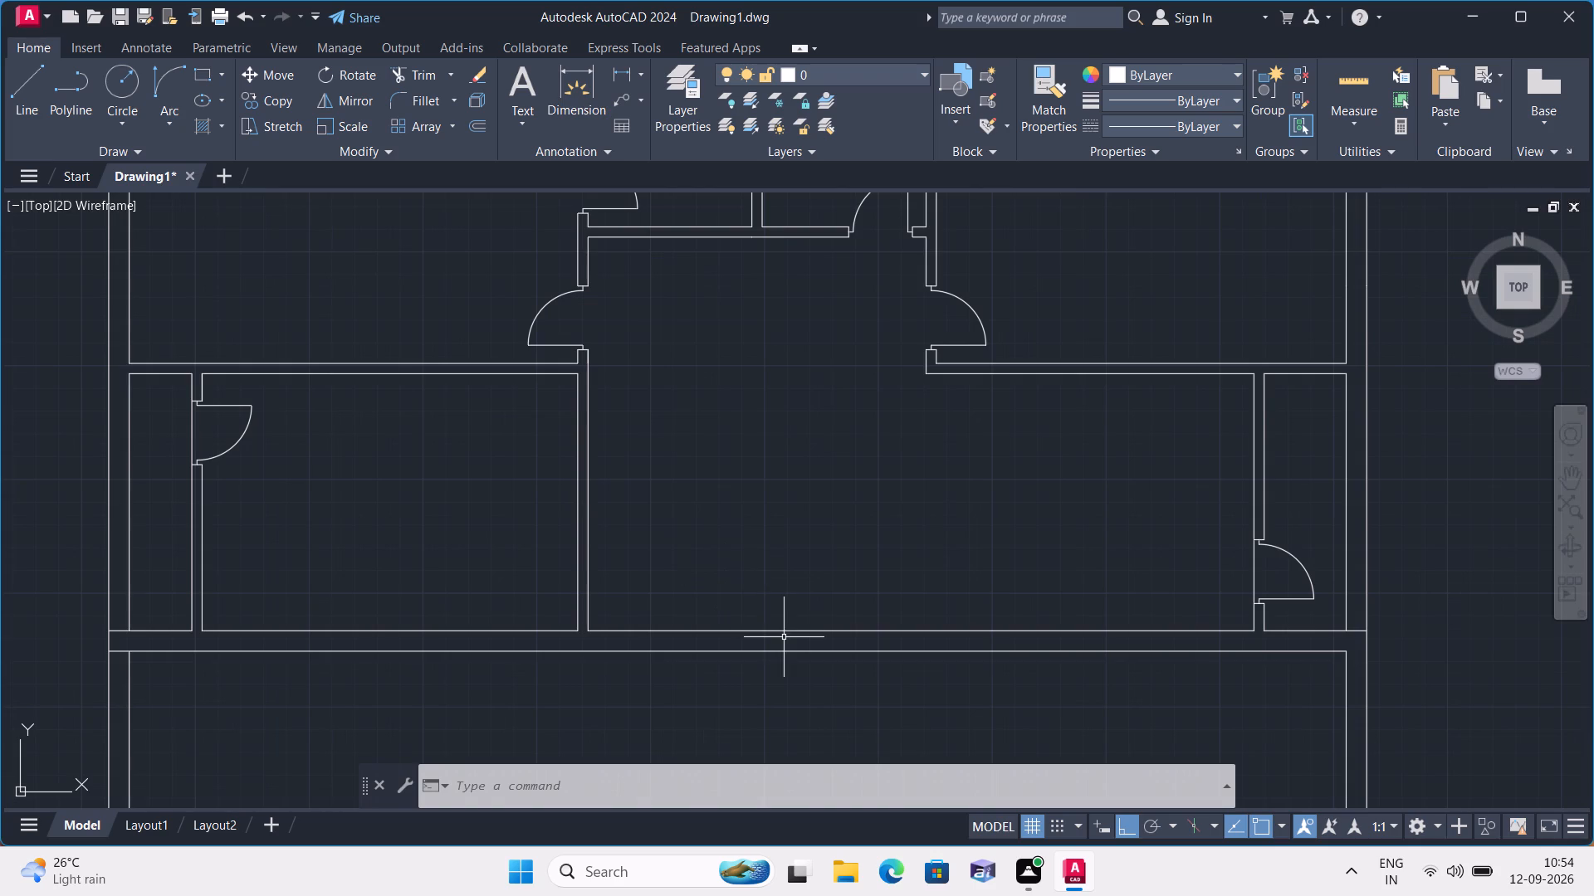
Draw lines from the base of the lower-right door's partition, 2' and another 1' left along the wall, ending straight across the wall's thickness.
{"action": "middle_click_drag", "start_coordinate": [785, 638], "coordinate": [692, 528]}
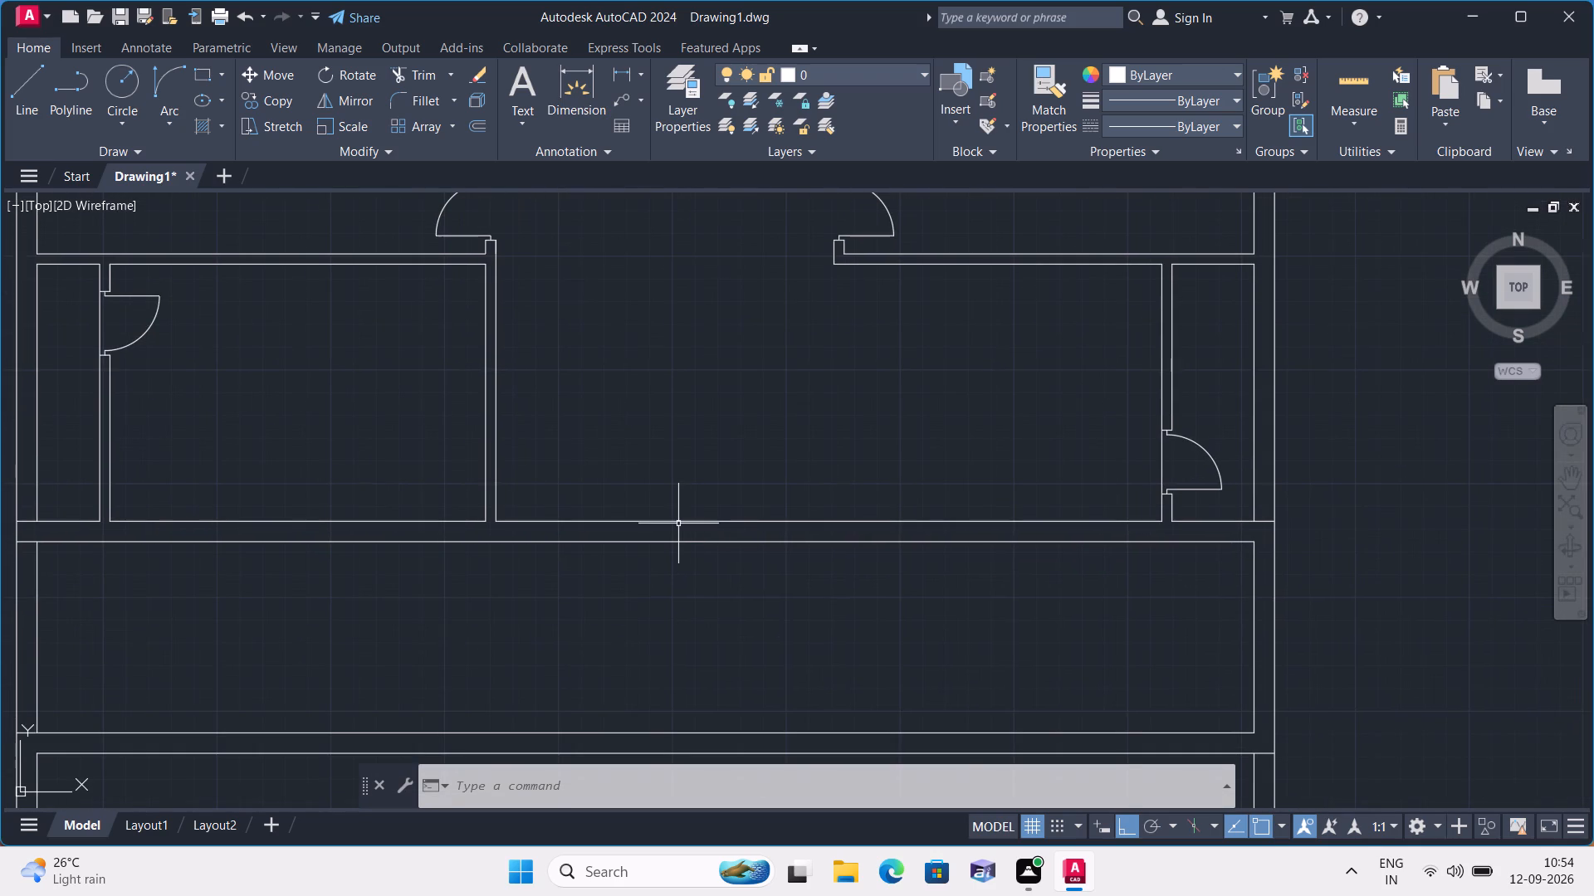
{"action": "type", "text": "l"}
{"action": "key", "text": "space"}
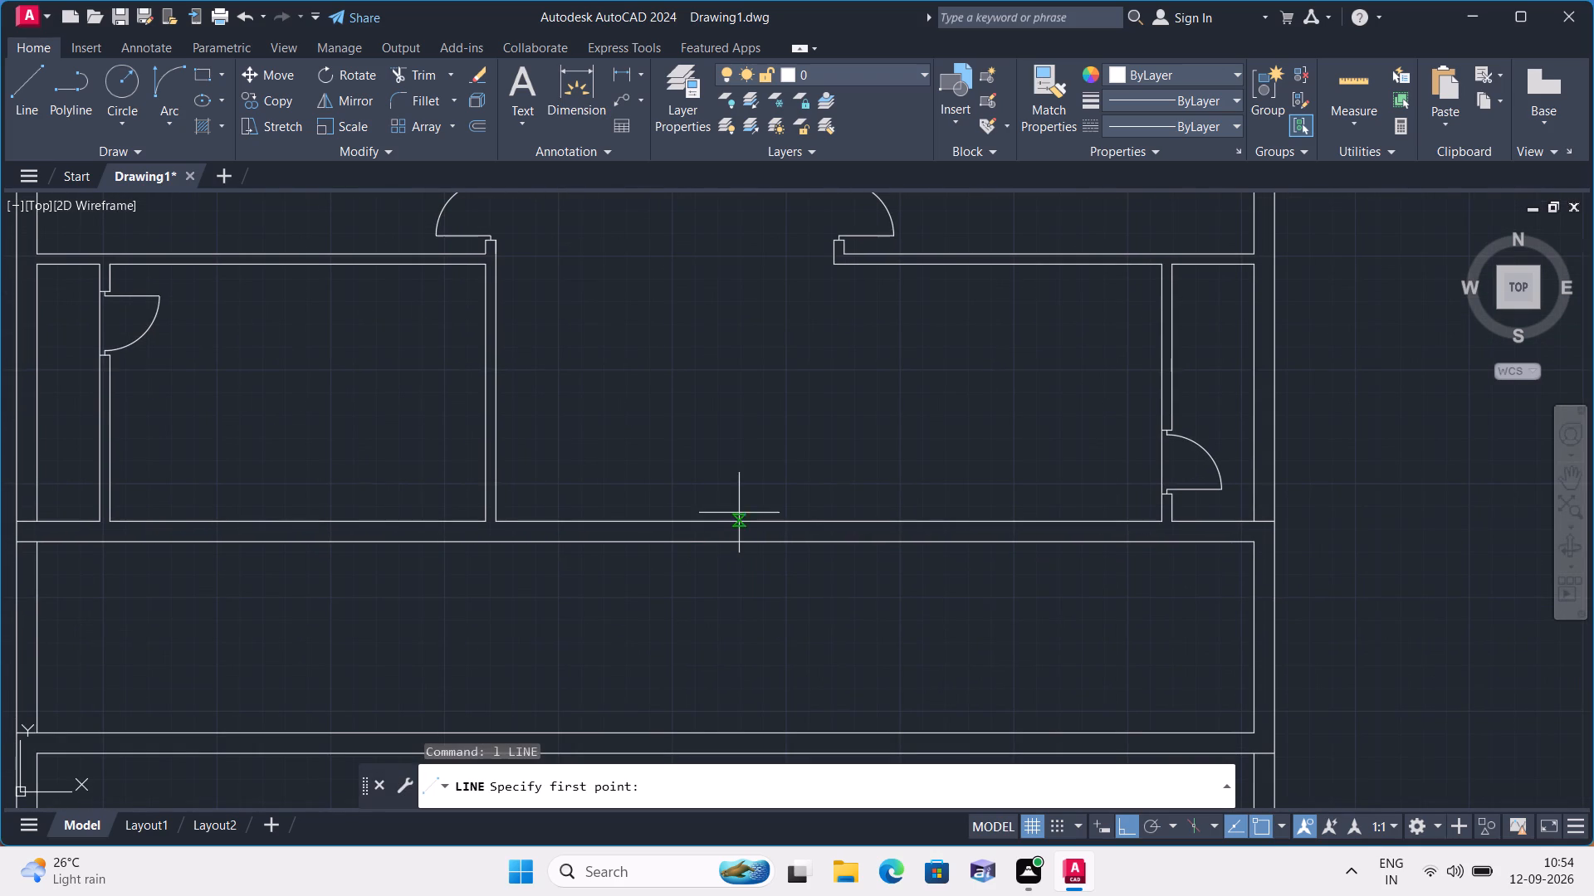
{"action": "left_click", "coordinate": [1158, 522]}
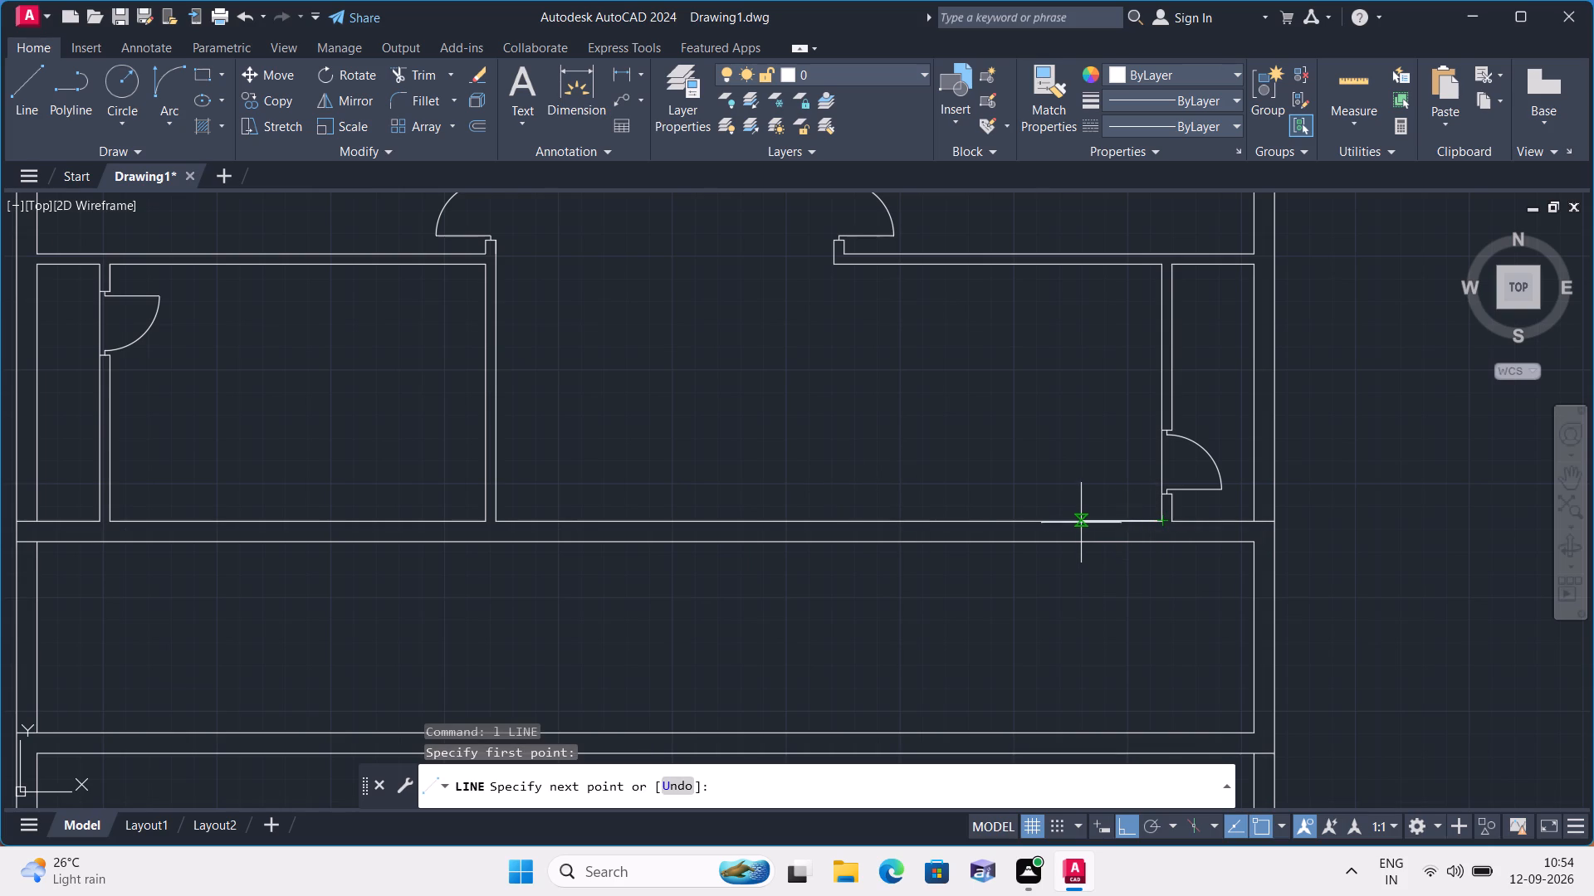
{"action": "type", "text": "2'"}
{"action": "key", "text": "space"}
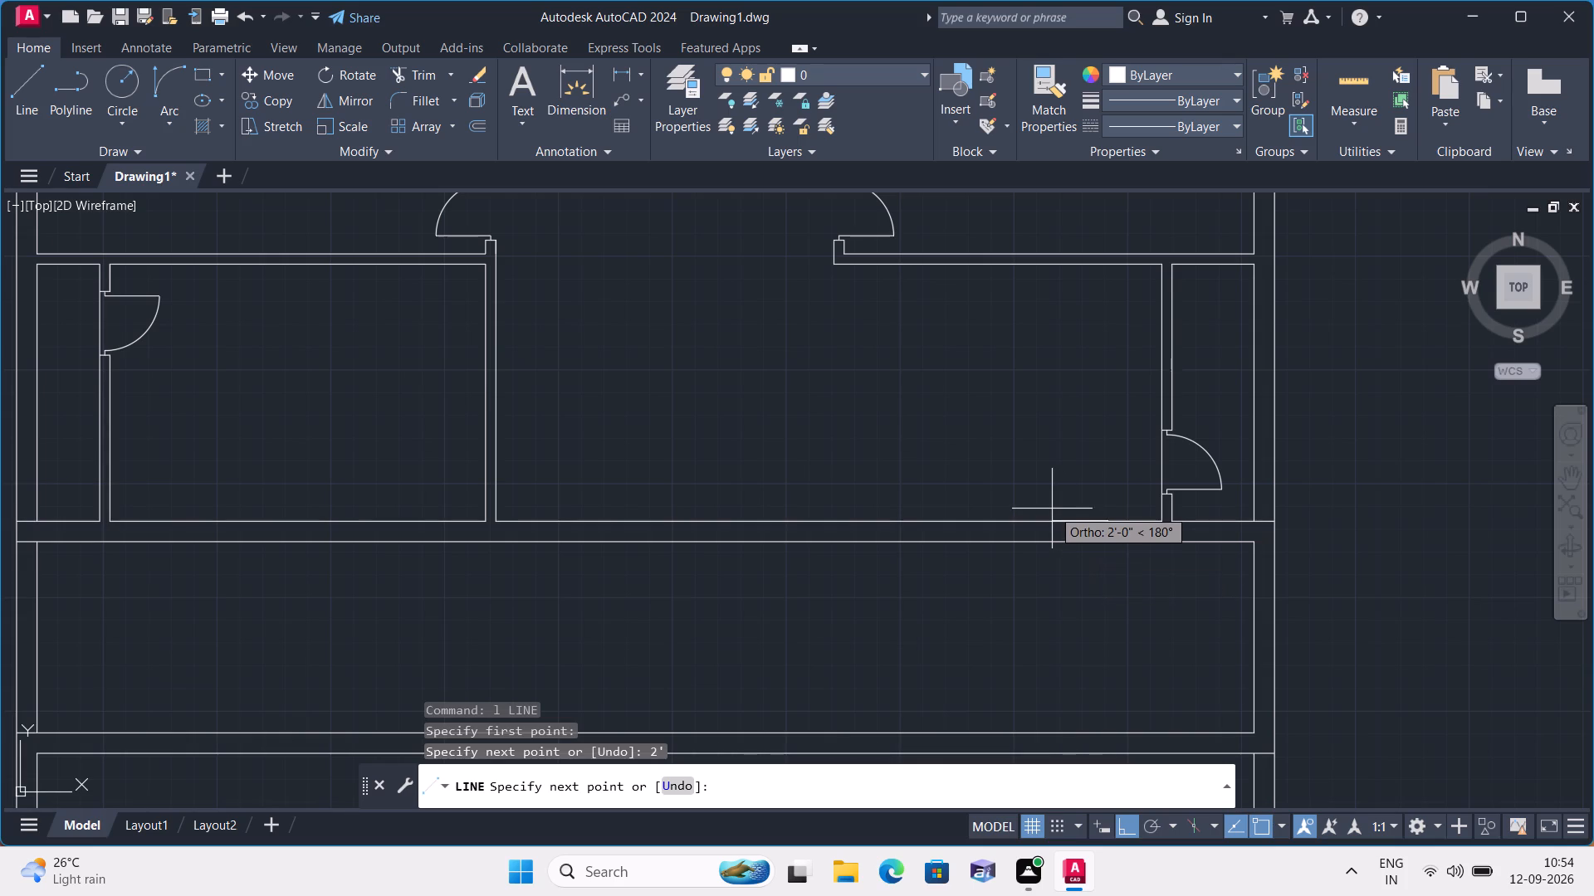
{"action": "type", "text": "1'"}
{"action": "key", "text": "space"}
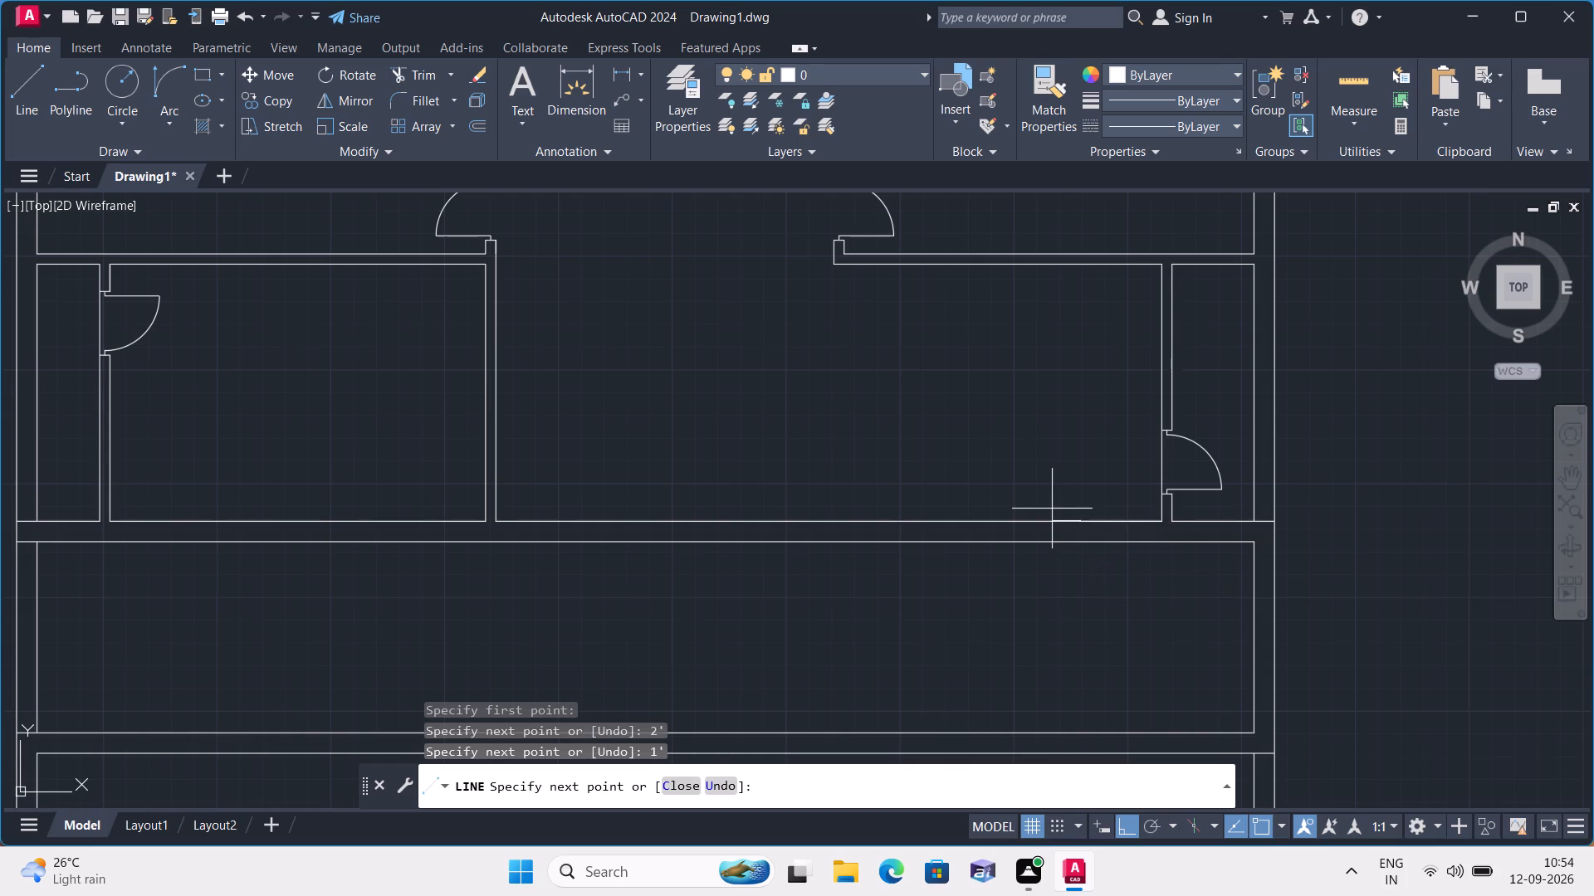
{"action": "left_click", "coordinate": [1082, 545]}
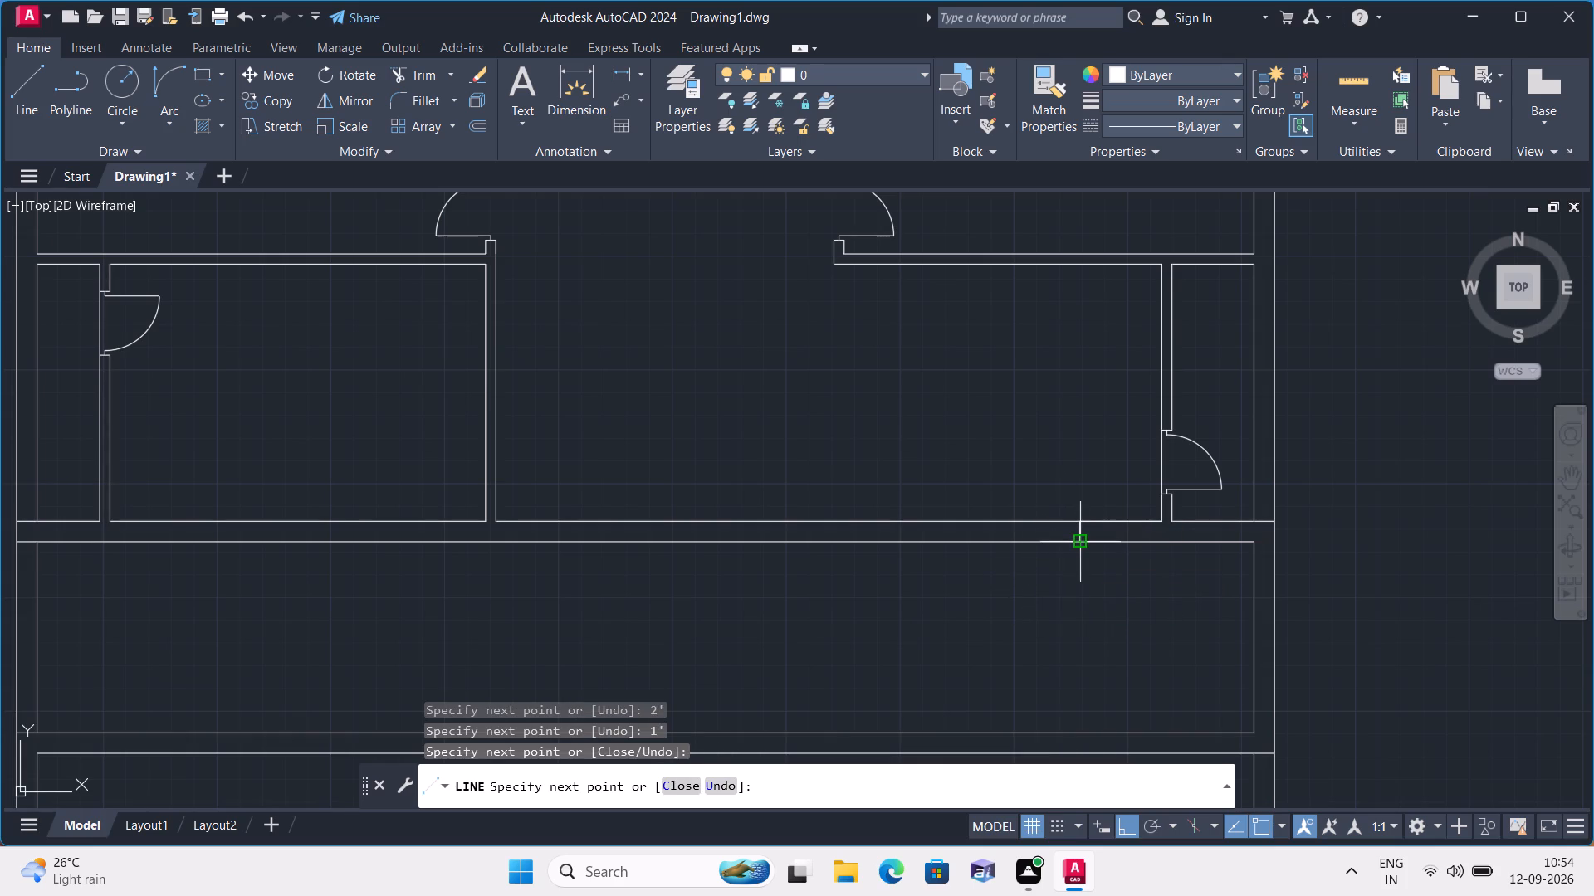
{"action": "key", "text": "space"}
Delete the 2' and 1' guide segments lying along the wall's upper face.
{"action": "left_click", "coordinate": [1156, 522]}
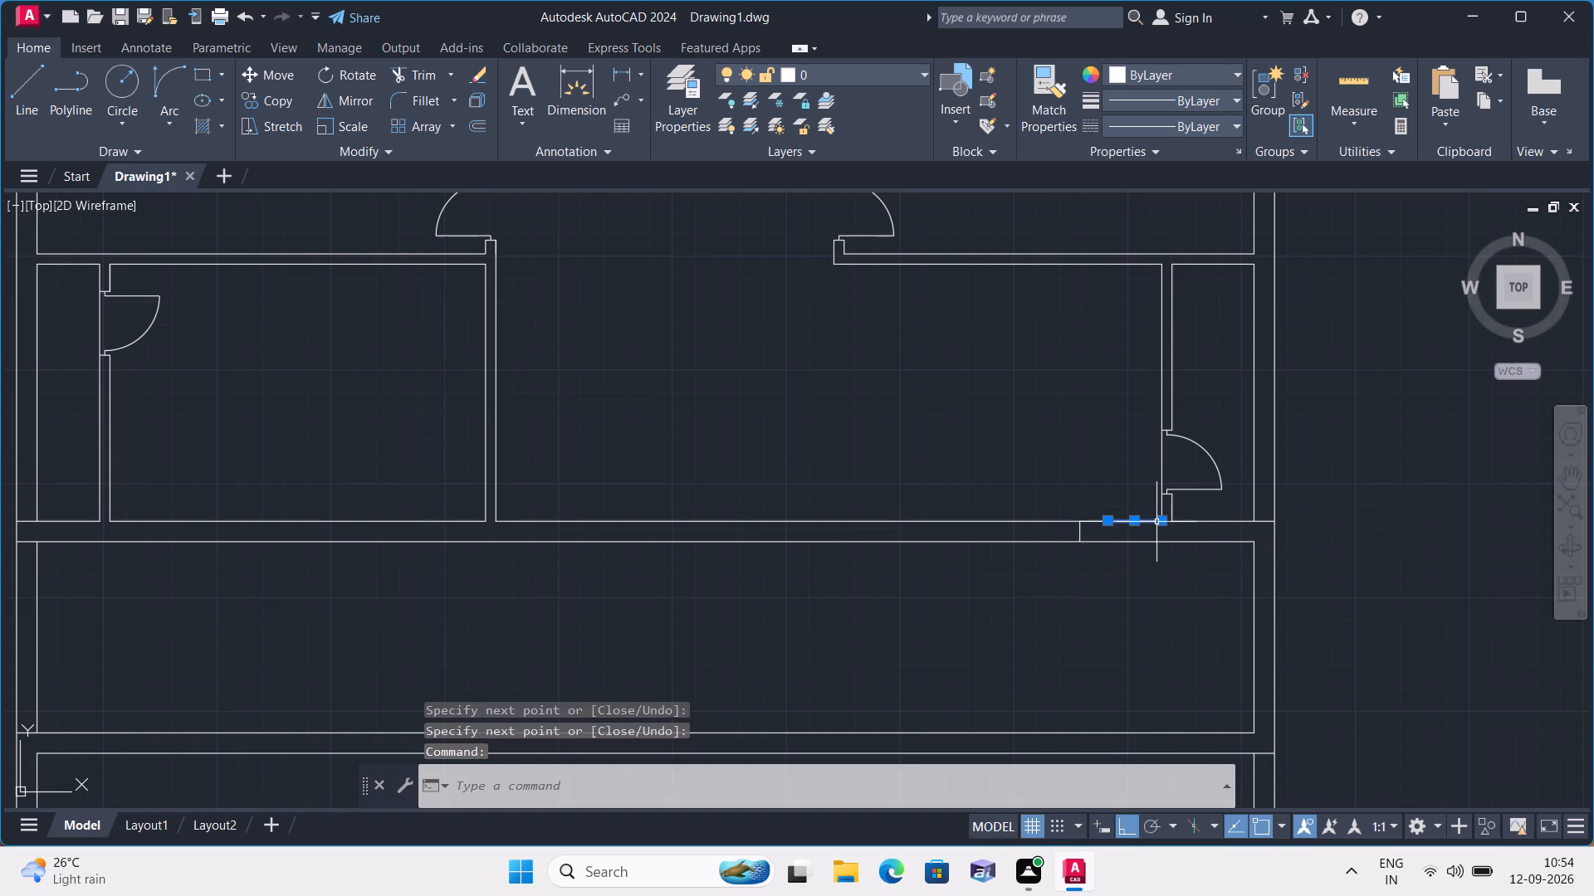
{"action": "left_click", "coordinate": [1097, 522]}
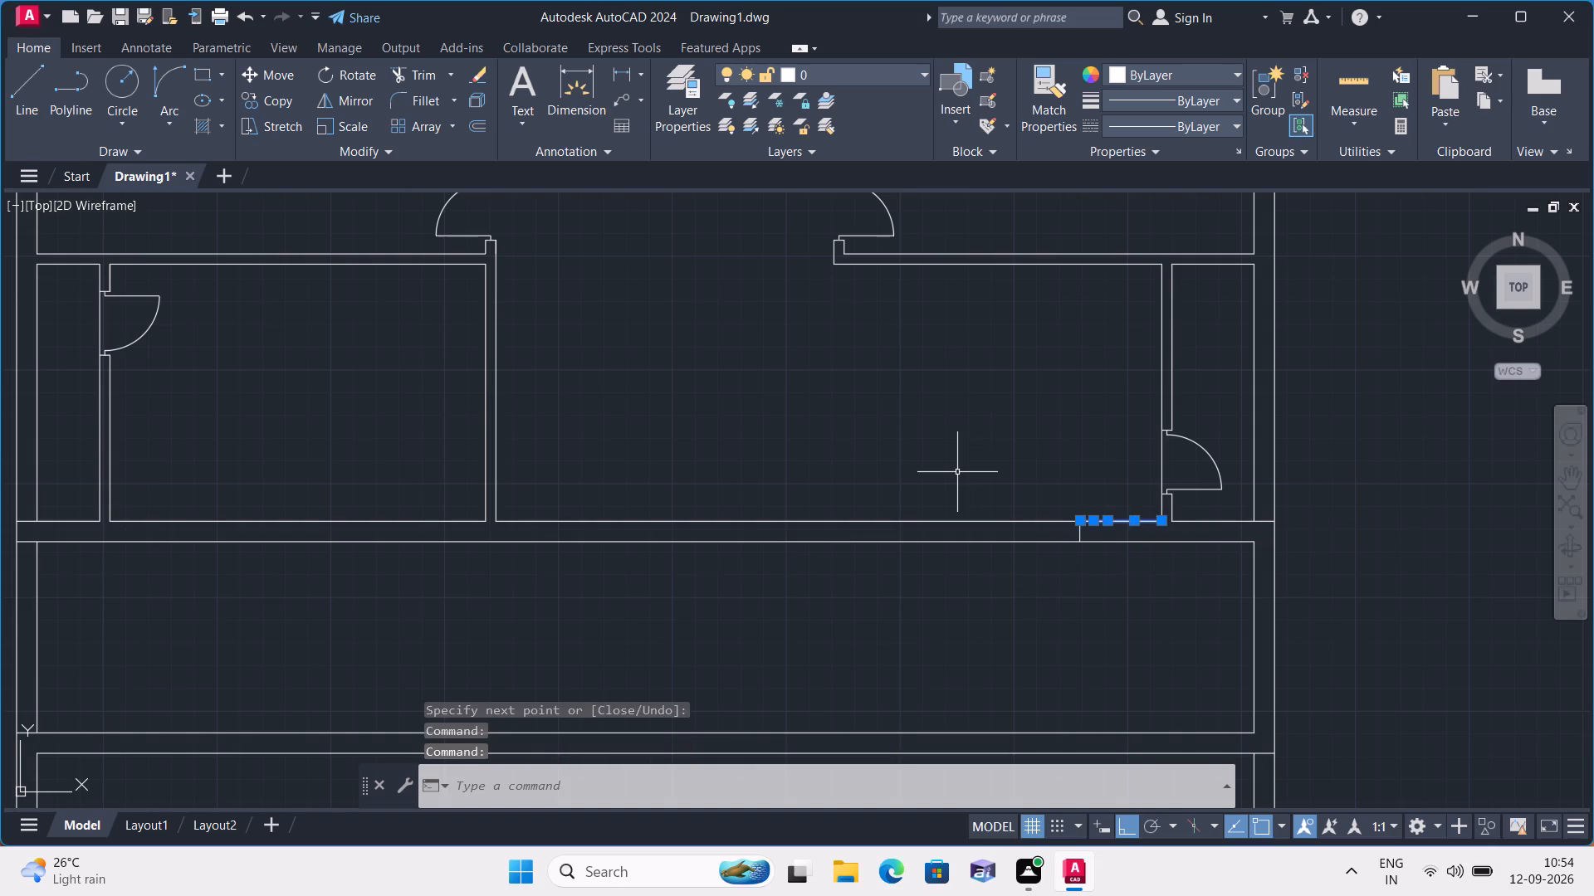
{"action": "key", "text": "Delete"}
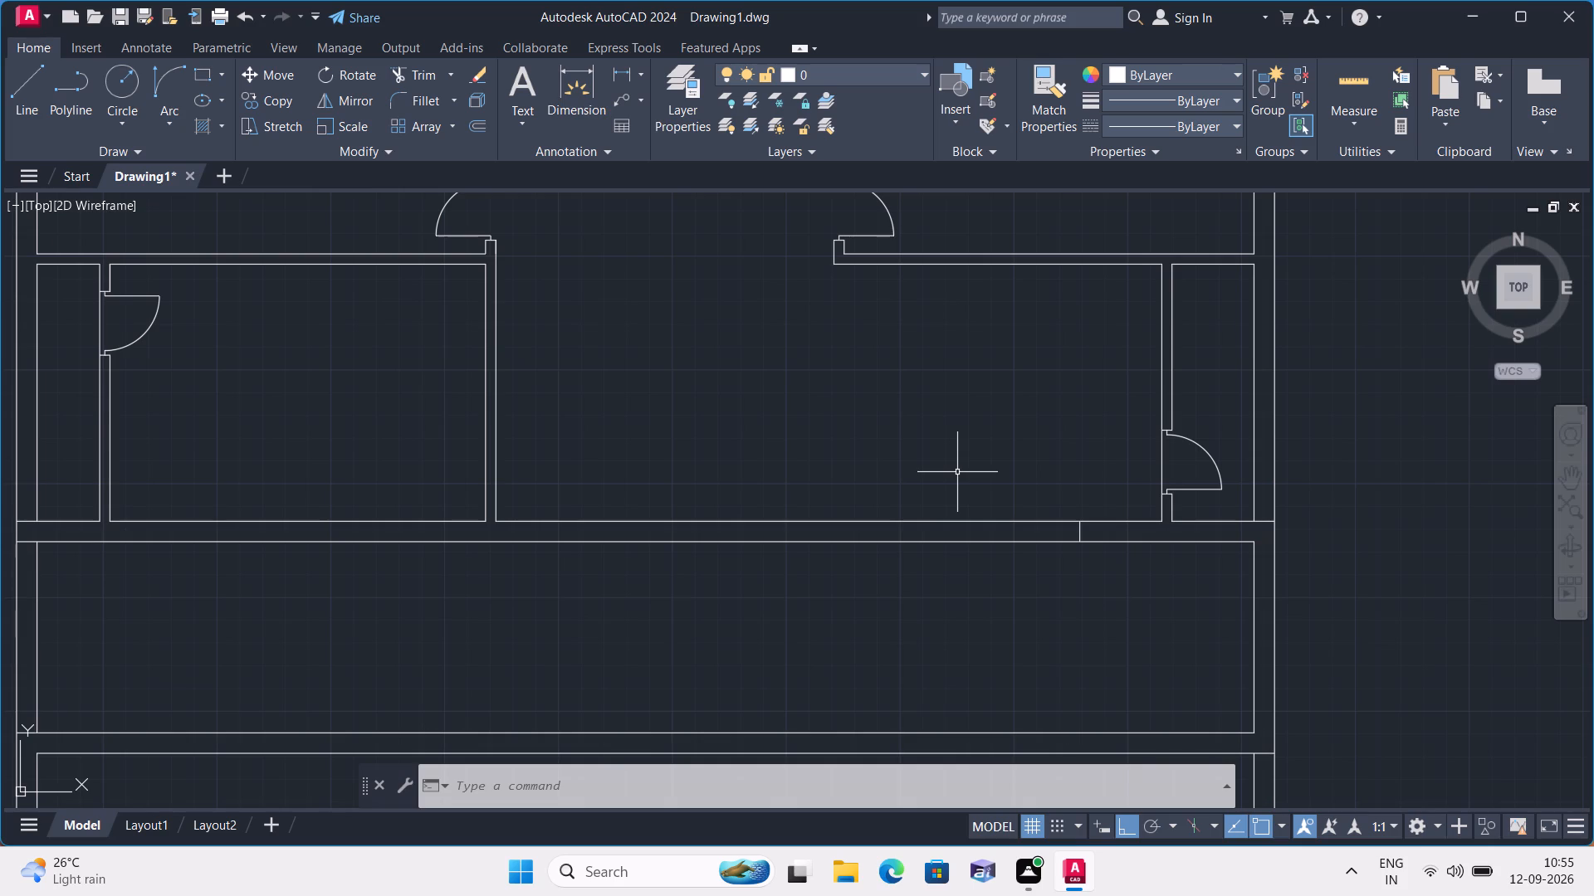
Draw two consecutive 2" line segments leftward inside the wall from the midpoint of the short line across it.
{"action": "scroll", "coordinate": [957, 472], "scroll_direction": "down", "scroll_amount": 1}
{"action": "scroll", "coordinate": [980, 469], "scroll_direction": "up", "scroll_amount": 1}
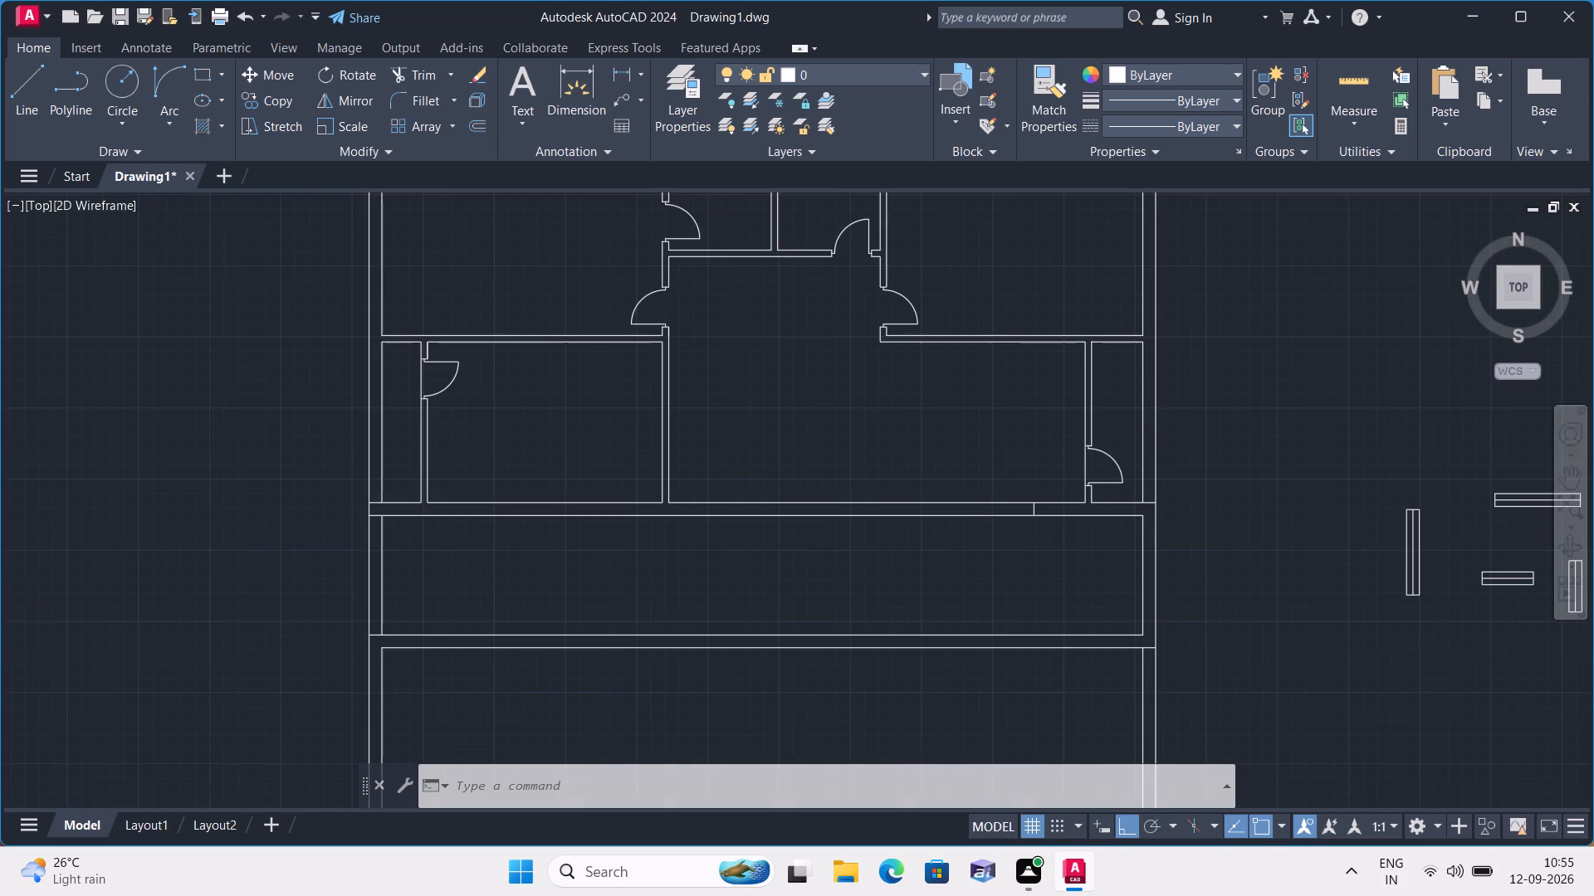
{"action": "scroll", "coordinate": [1046, 508], "scroll_direction": "up", "scroll_amount": 1}
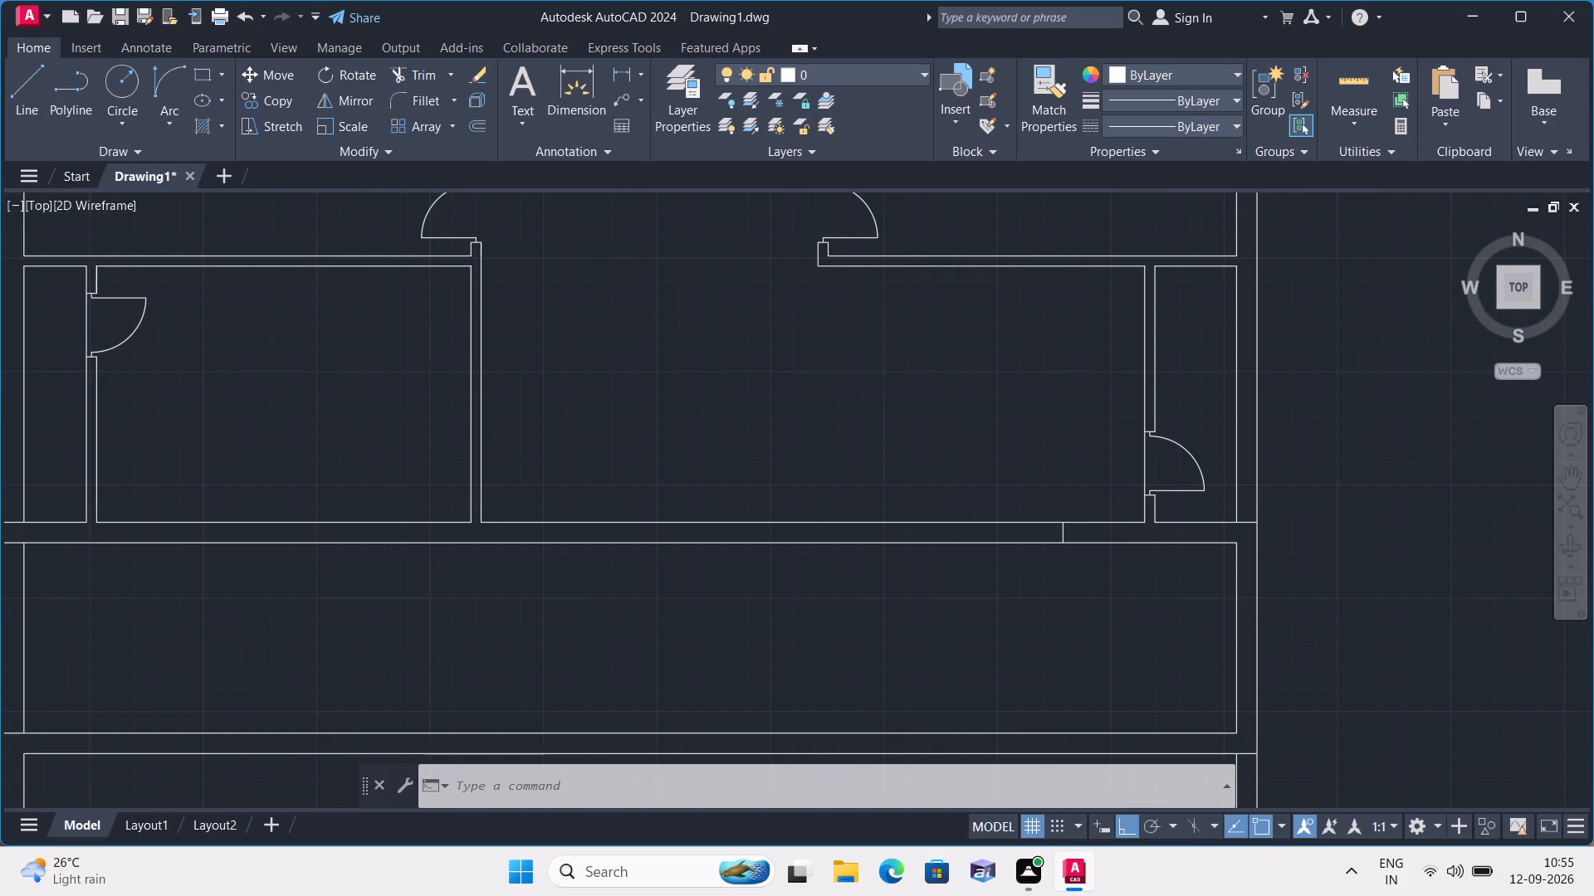
{"action": "middle_click_drag", "start_coordinate": [1046, 508], "coordinate": [1004, 444]}
{"action": "left_click_drag", "start_coordinate": [1004, 444], "coordinate": [1000, 433]}
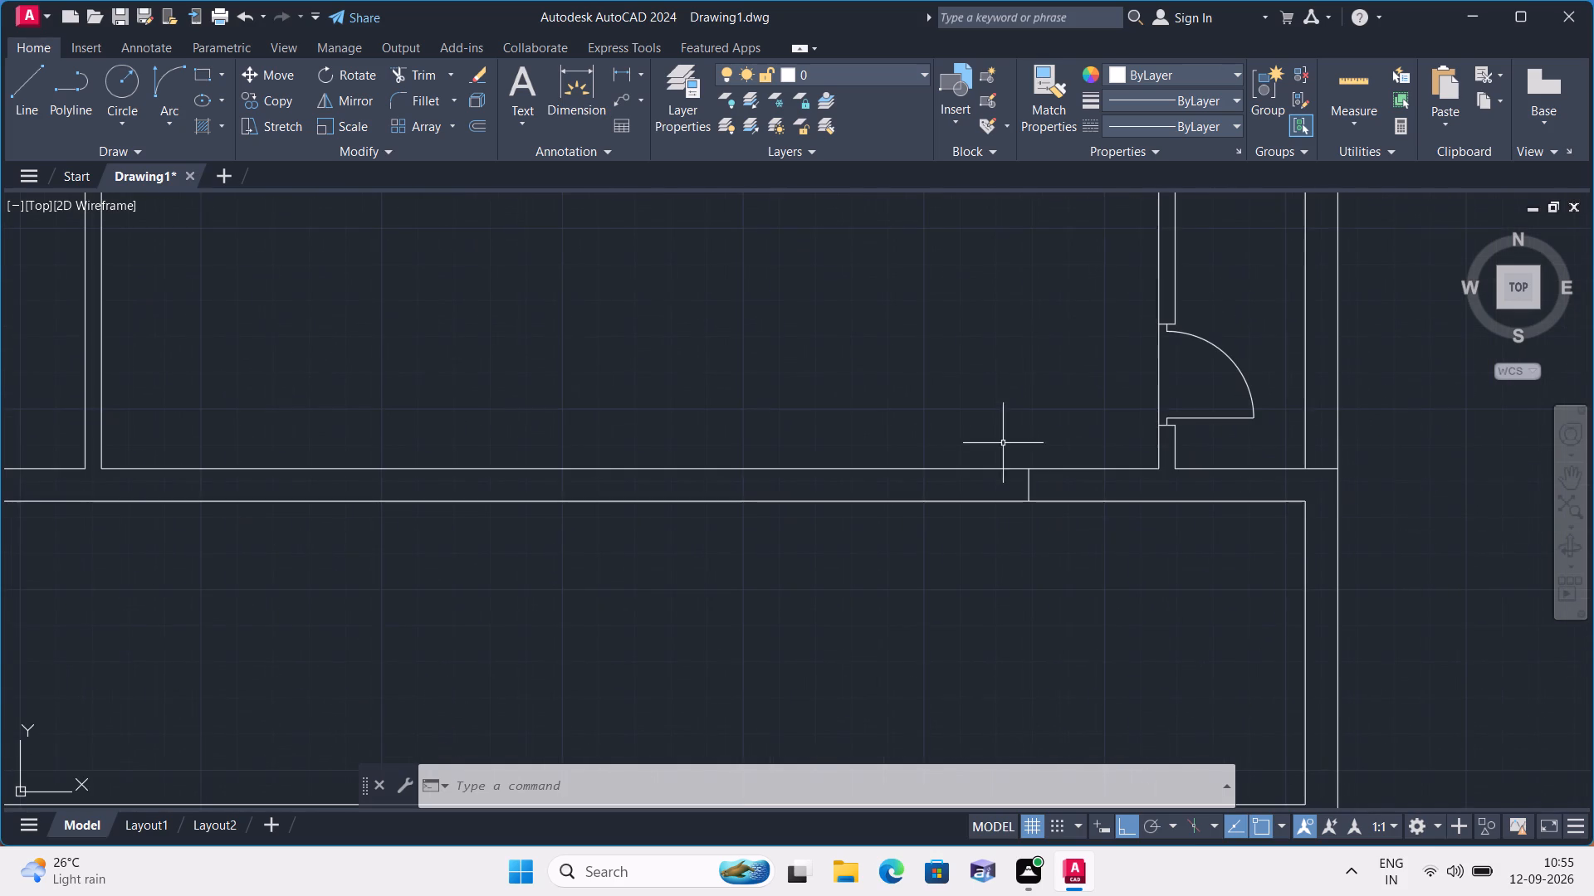
{"action": "left_click_drag", "start_coordinate": [1000, 433], "coordinate": [999, 426]}
{"action": "type", "text": "l"}
{"action": "key", "text": "space"}
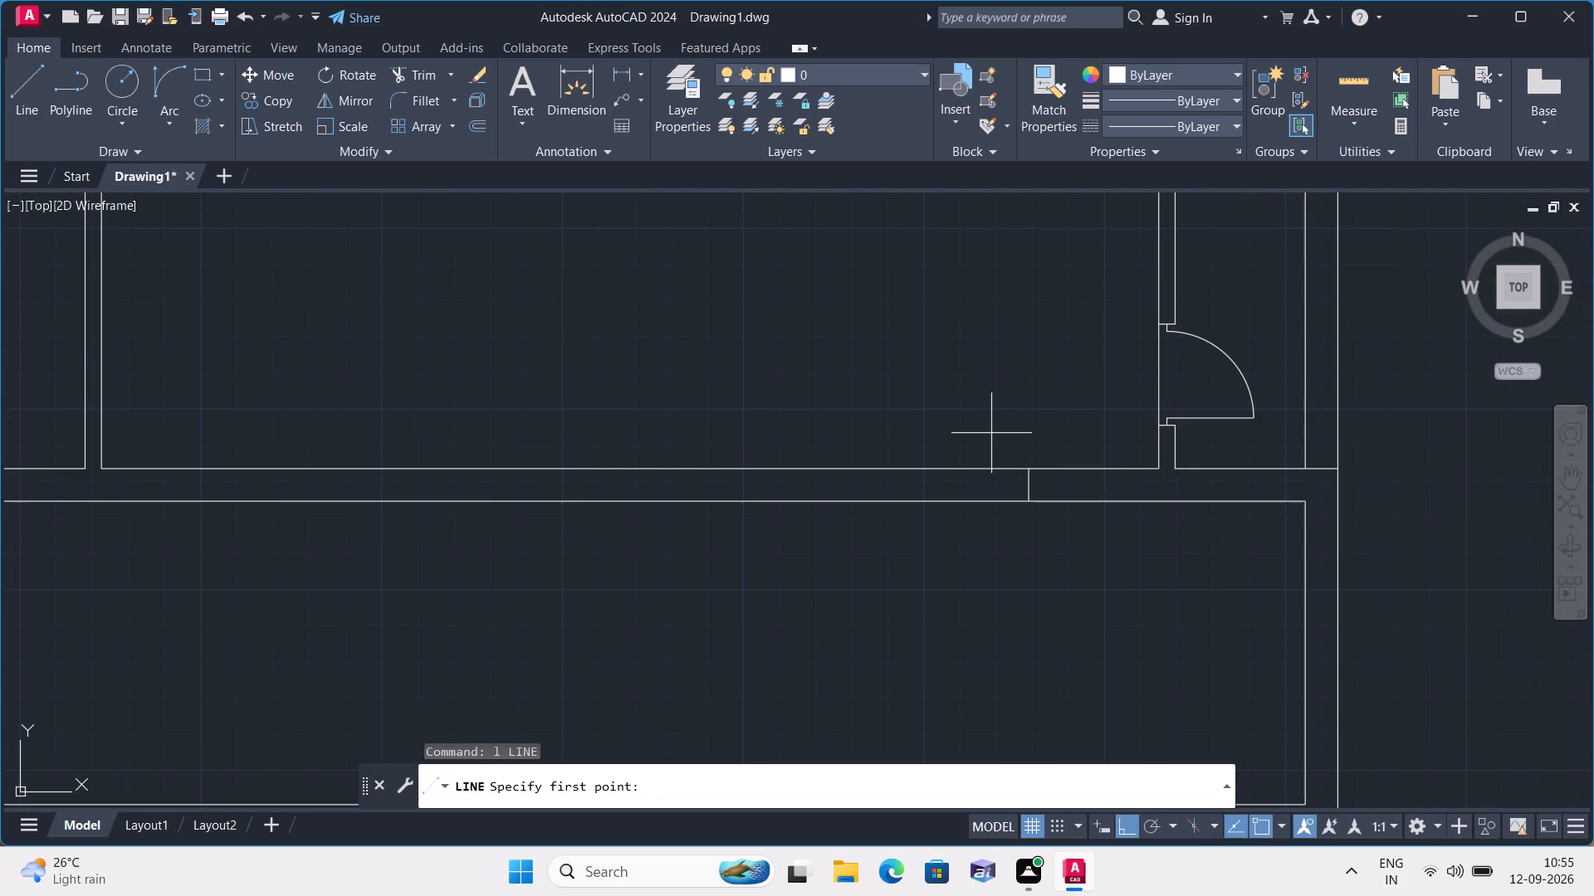
{"action": "left_click", "coordinate": [1030, 486]}
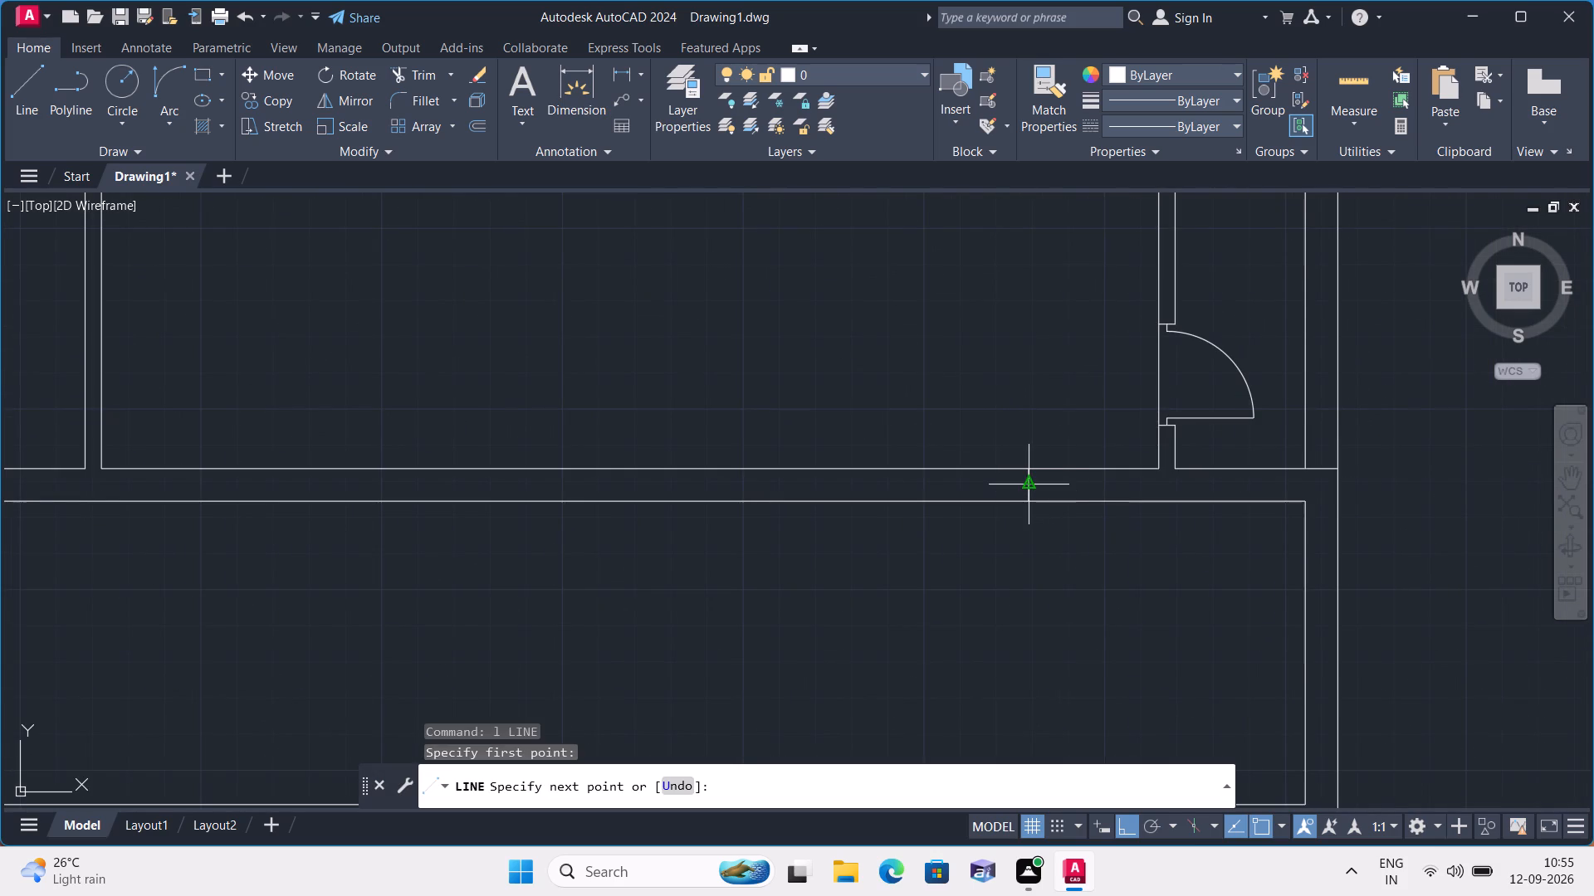
{"action": "type", "text": "2\""}
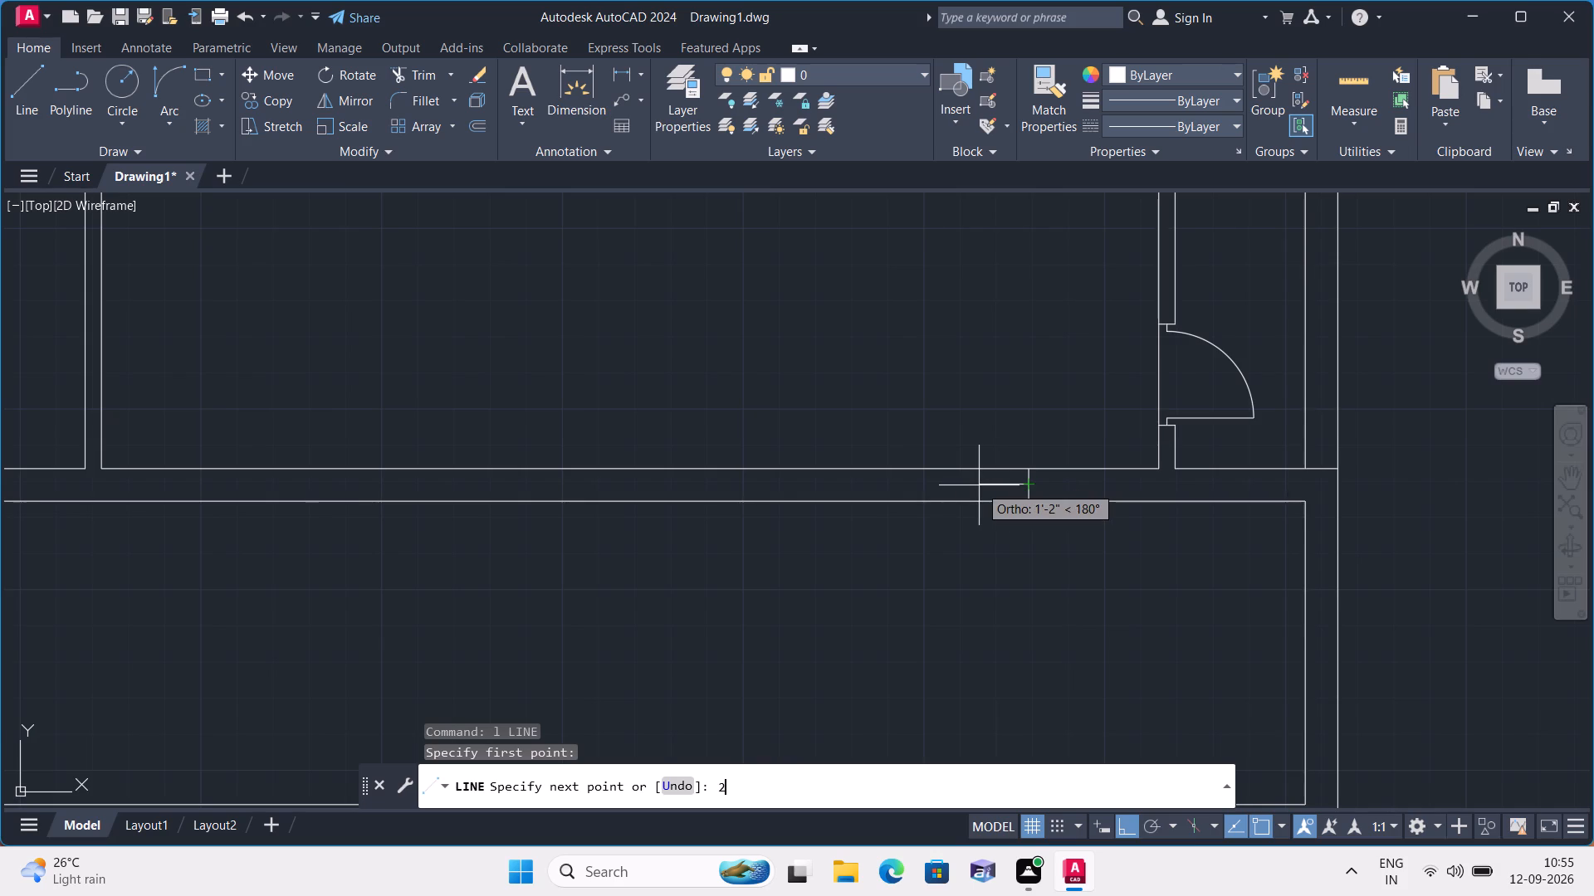
{"action": "key", "text": "space"}
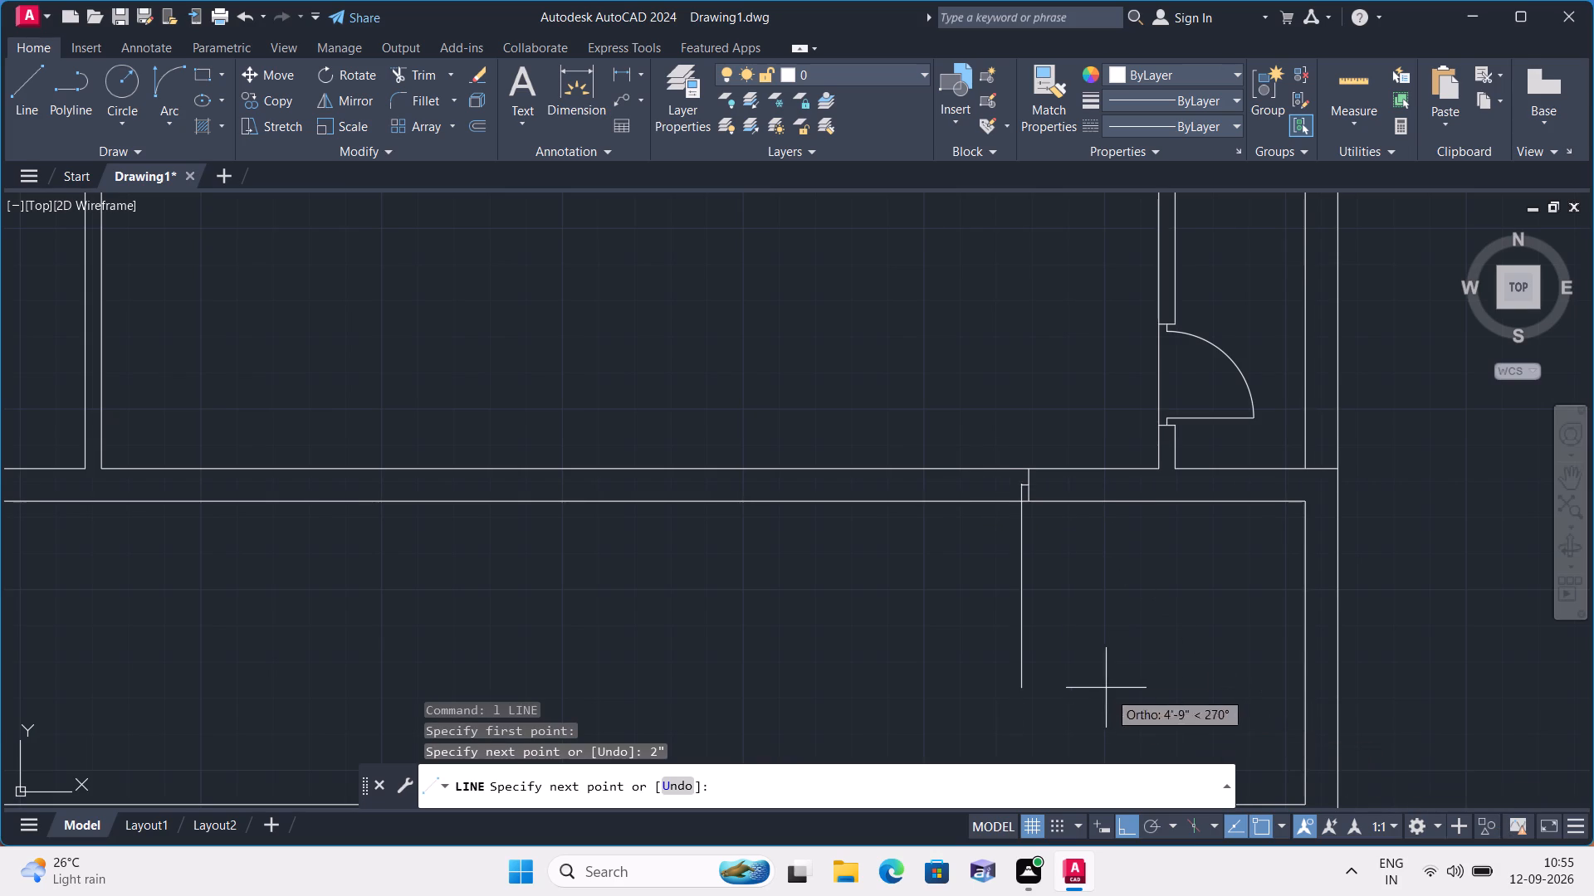
{"action": "type", "text": "2\""}
{"action": "key", "text": "space"}
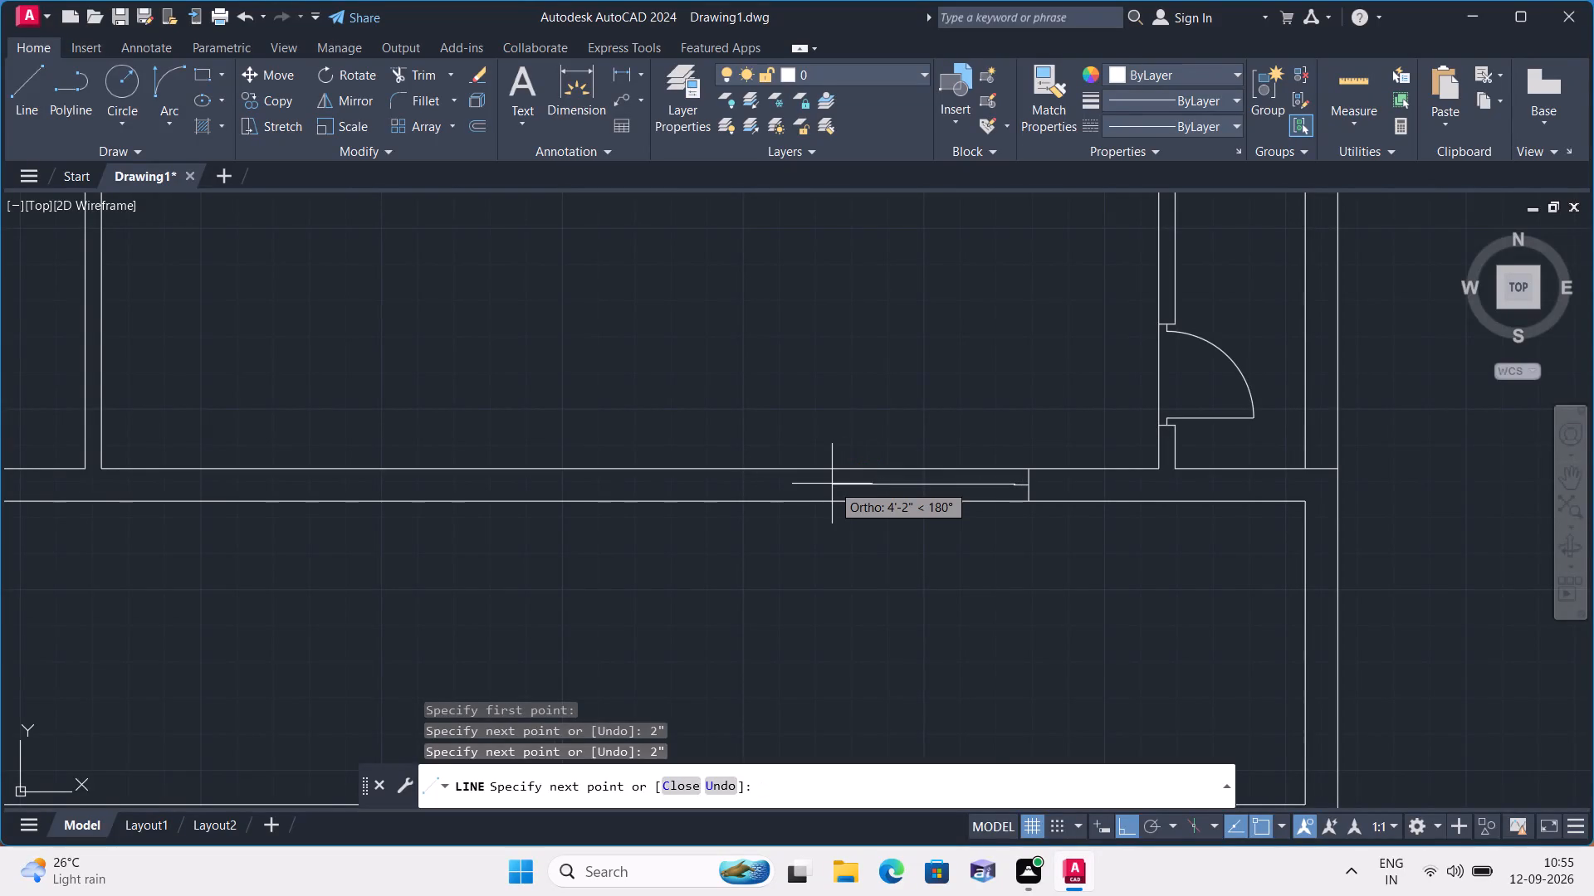
{"action": "key", "text": "Escape"}
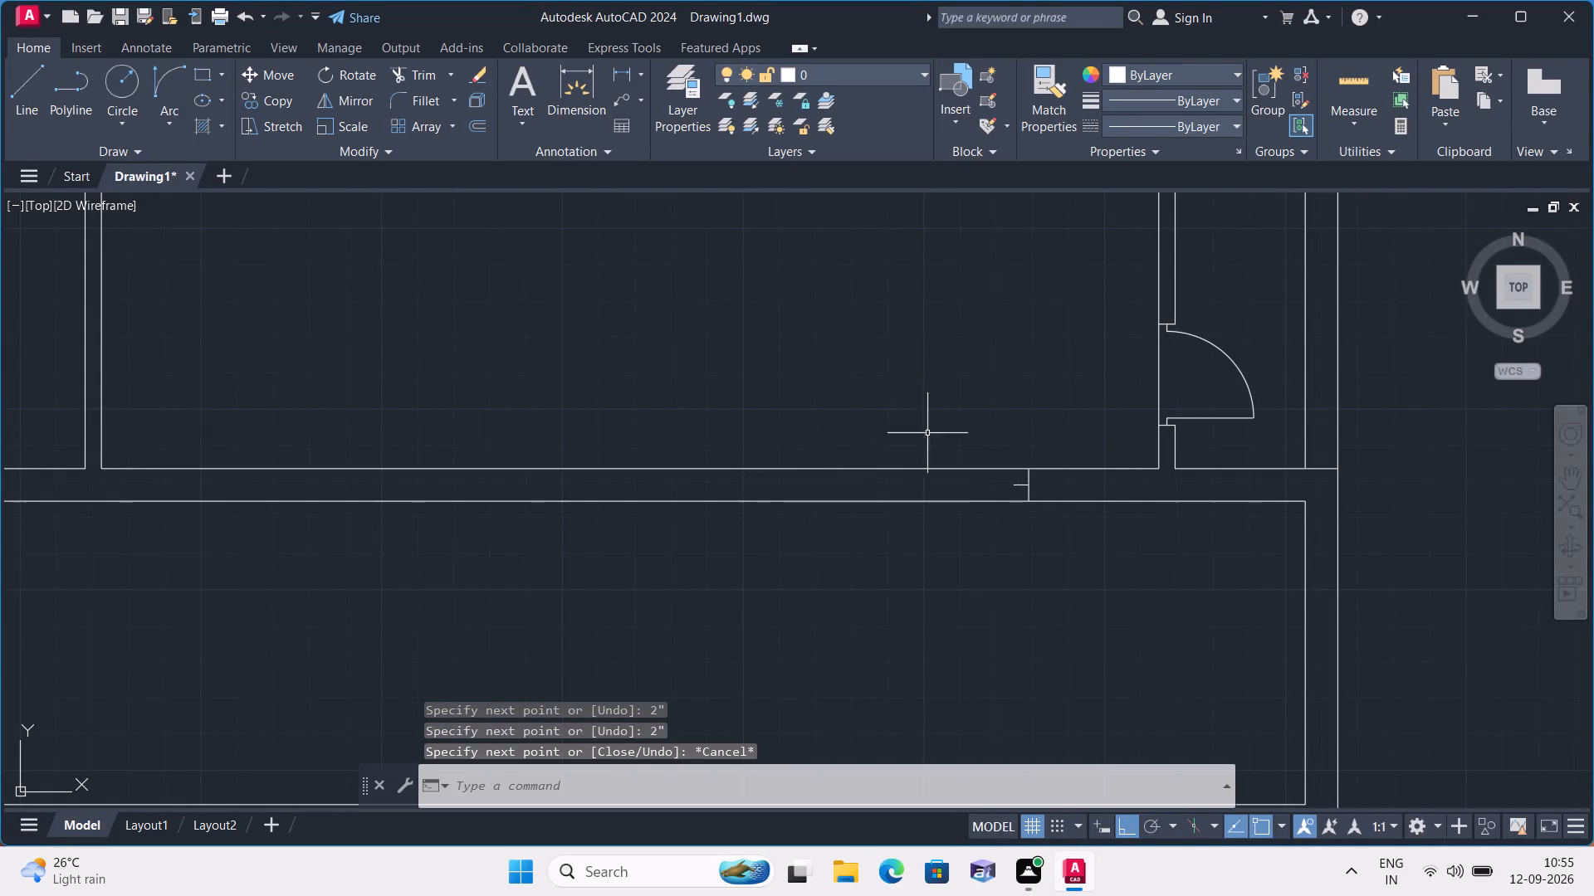
Delete the outer 2" segment, the one farther from the line across the wall.
{"action": "left_click", "coordinate": [1019, 486]}
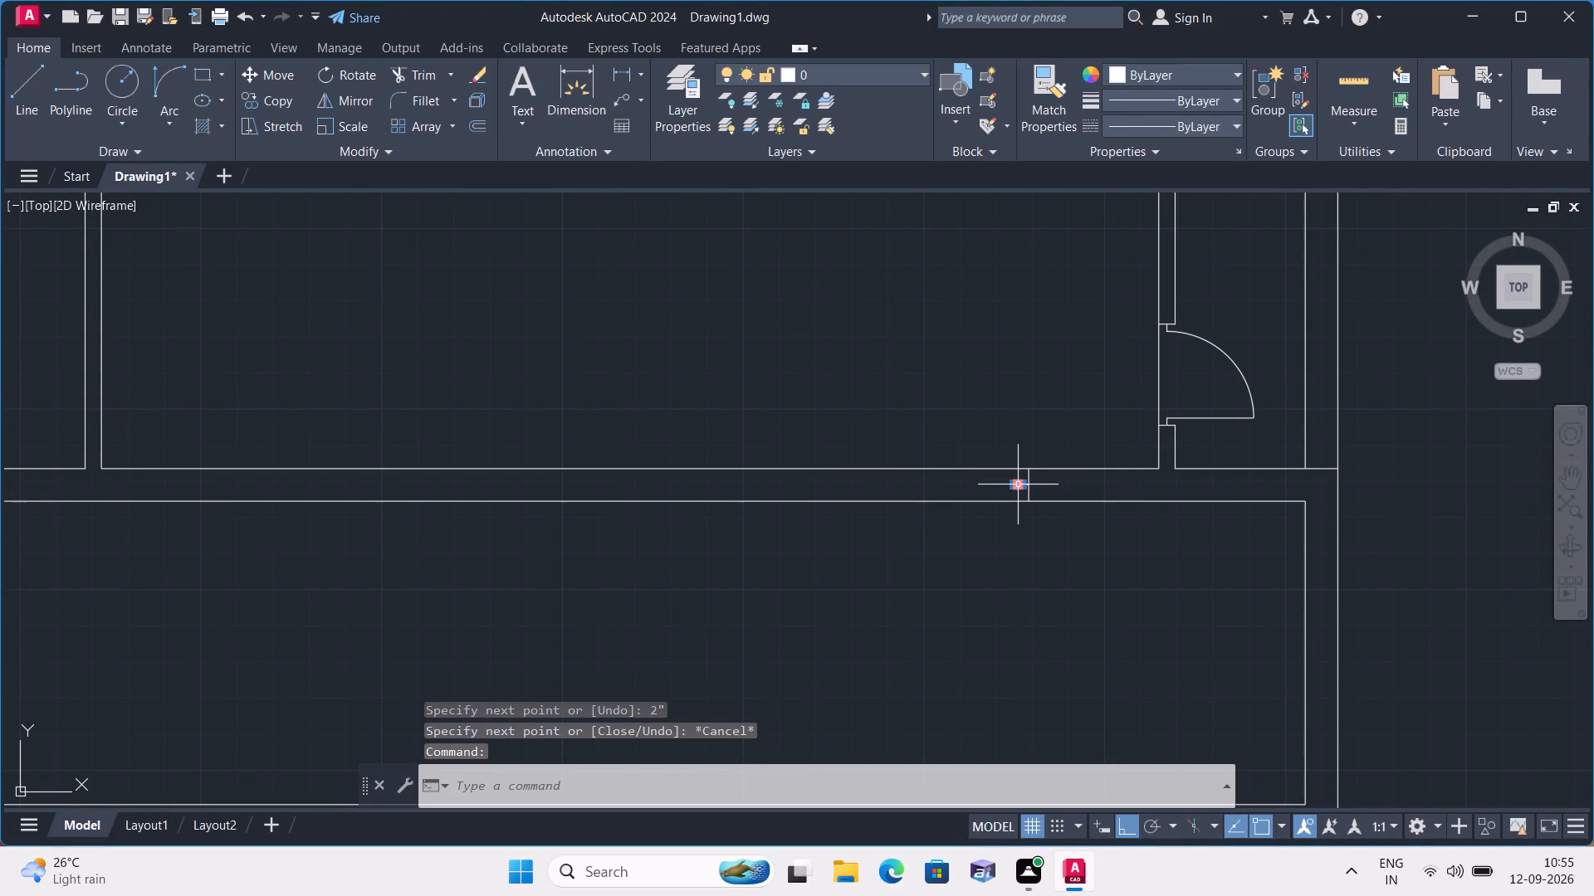
{"action": "key", "text": "Delete"}
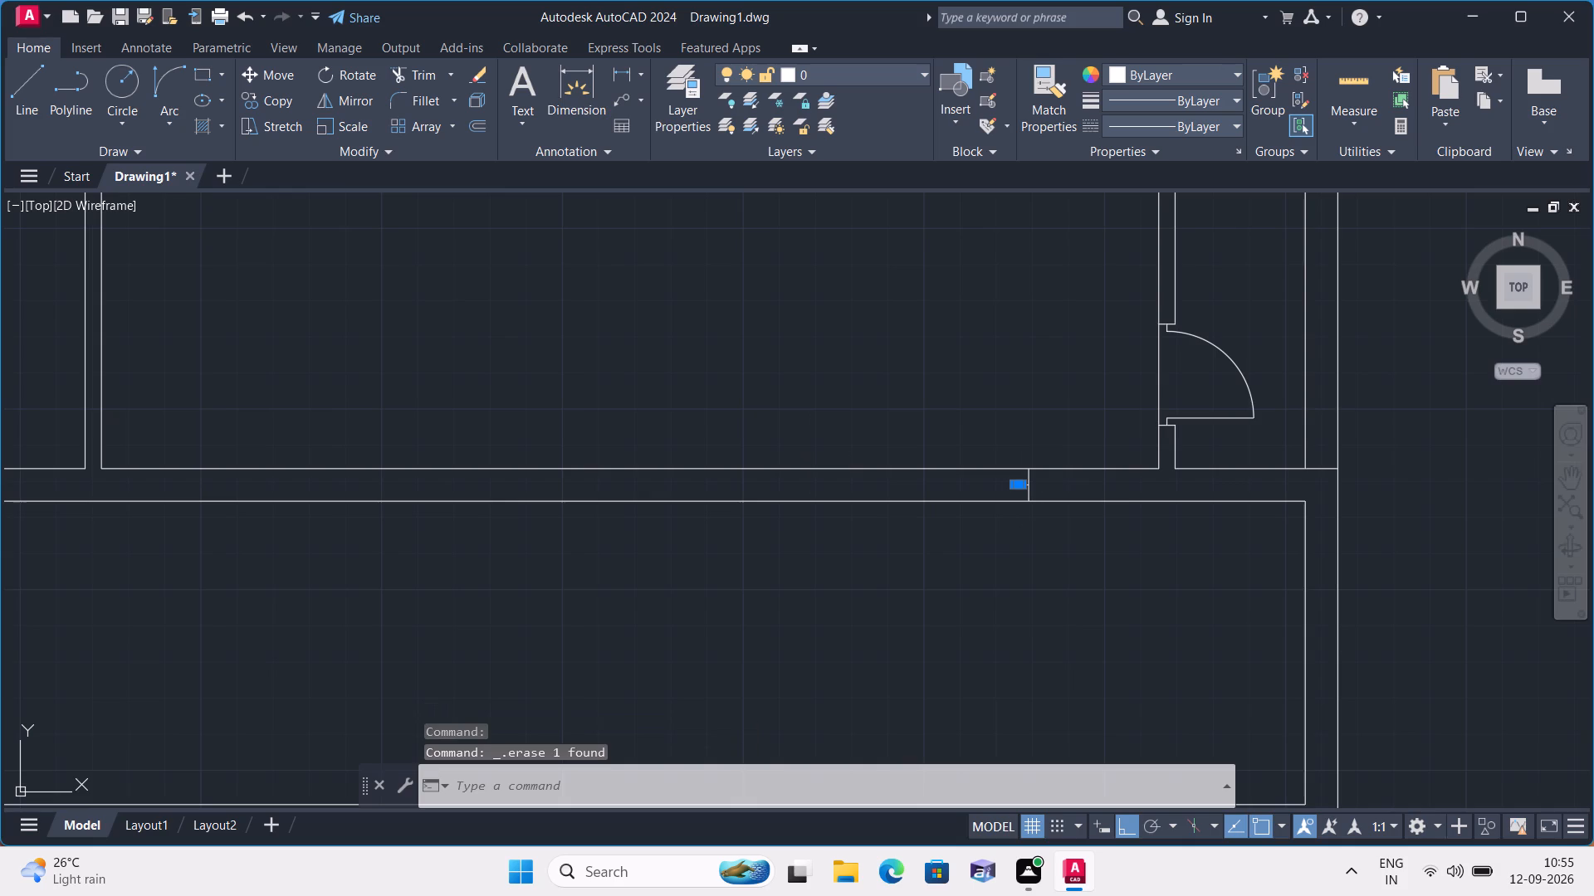
From the free end of the 2" stub, draw lines 4' and another 2" left inside the wall, ending up at its upper face.
{"action": "type", "text": "l"}
{"action": "key", "text": "space"}
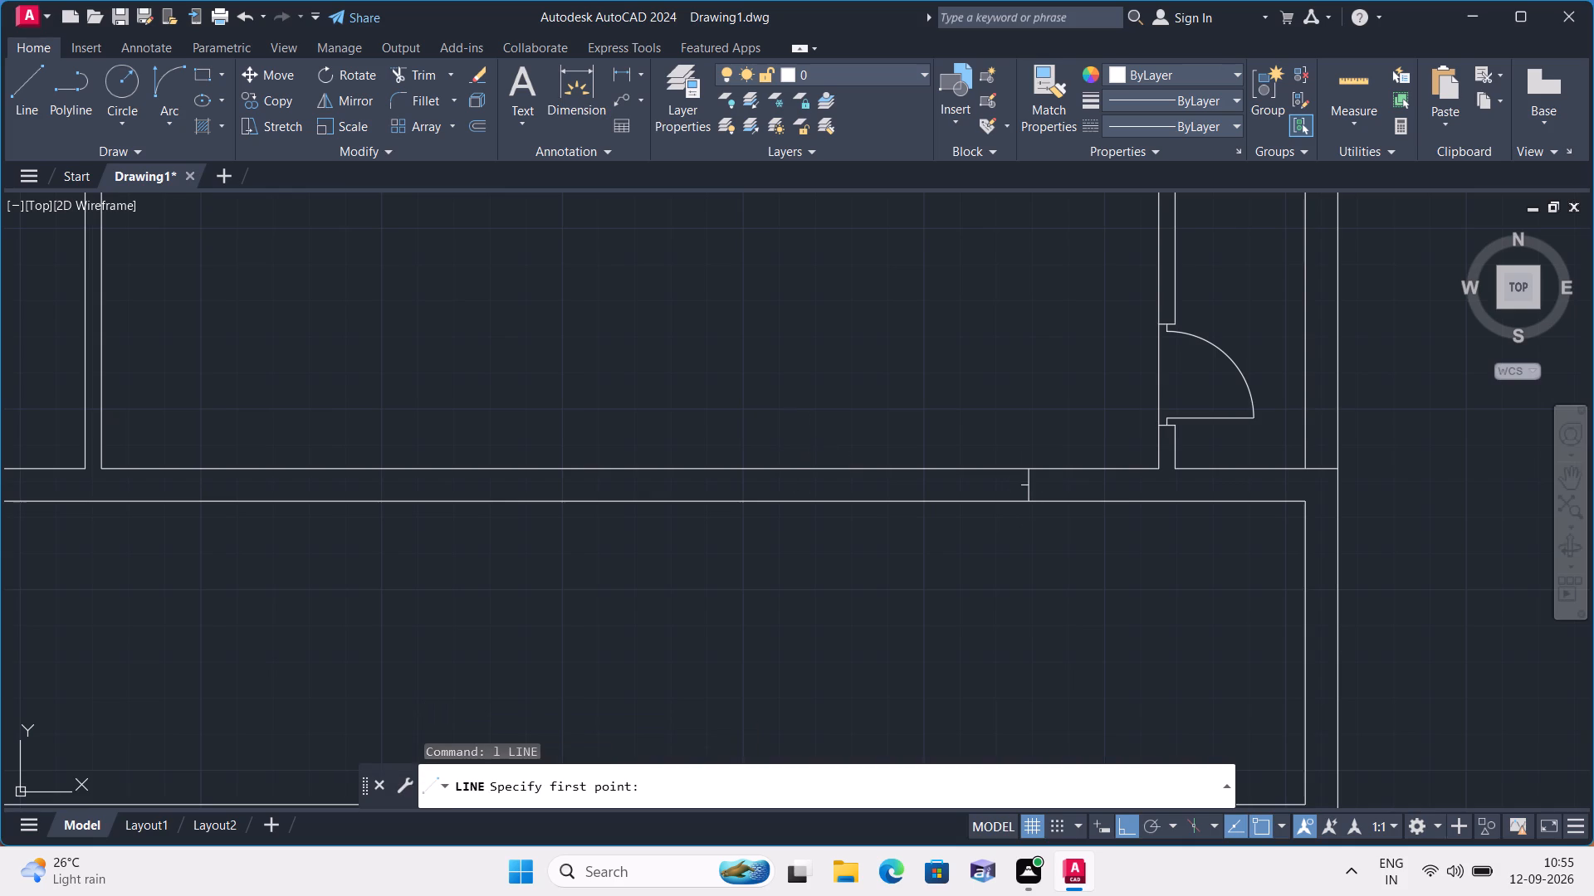
{"action": "left_click", "coordinate": [1019, 489]}
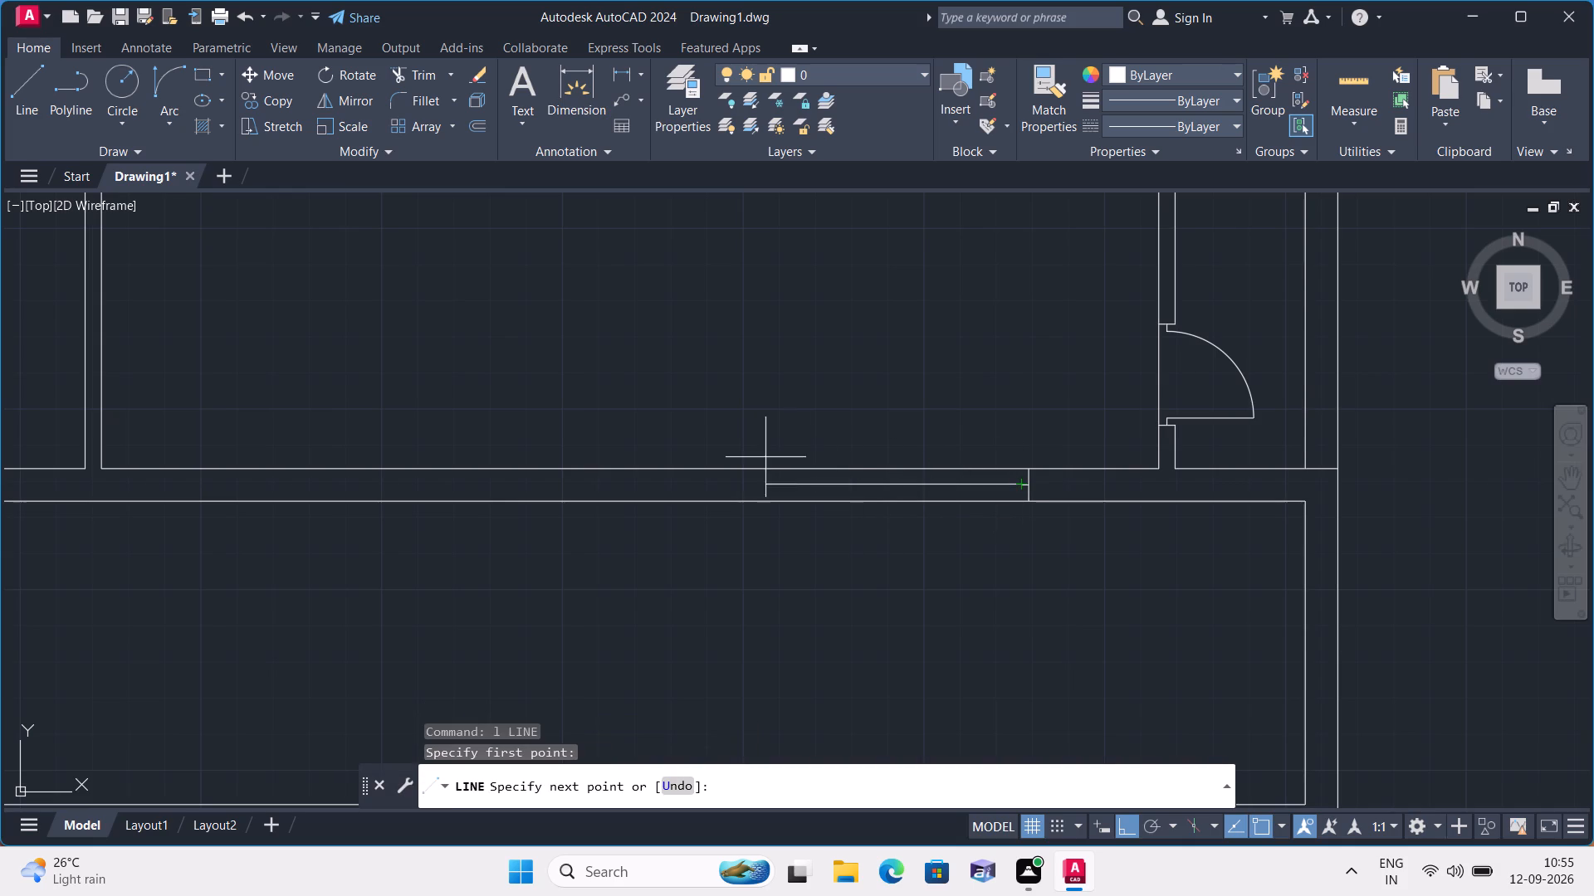
{"action": "type", "text": "4'"}
{"action": "key", "text": "space"}
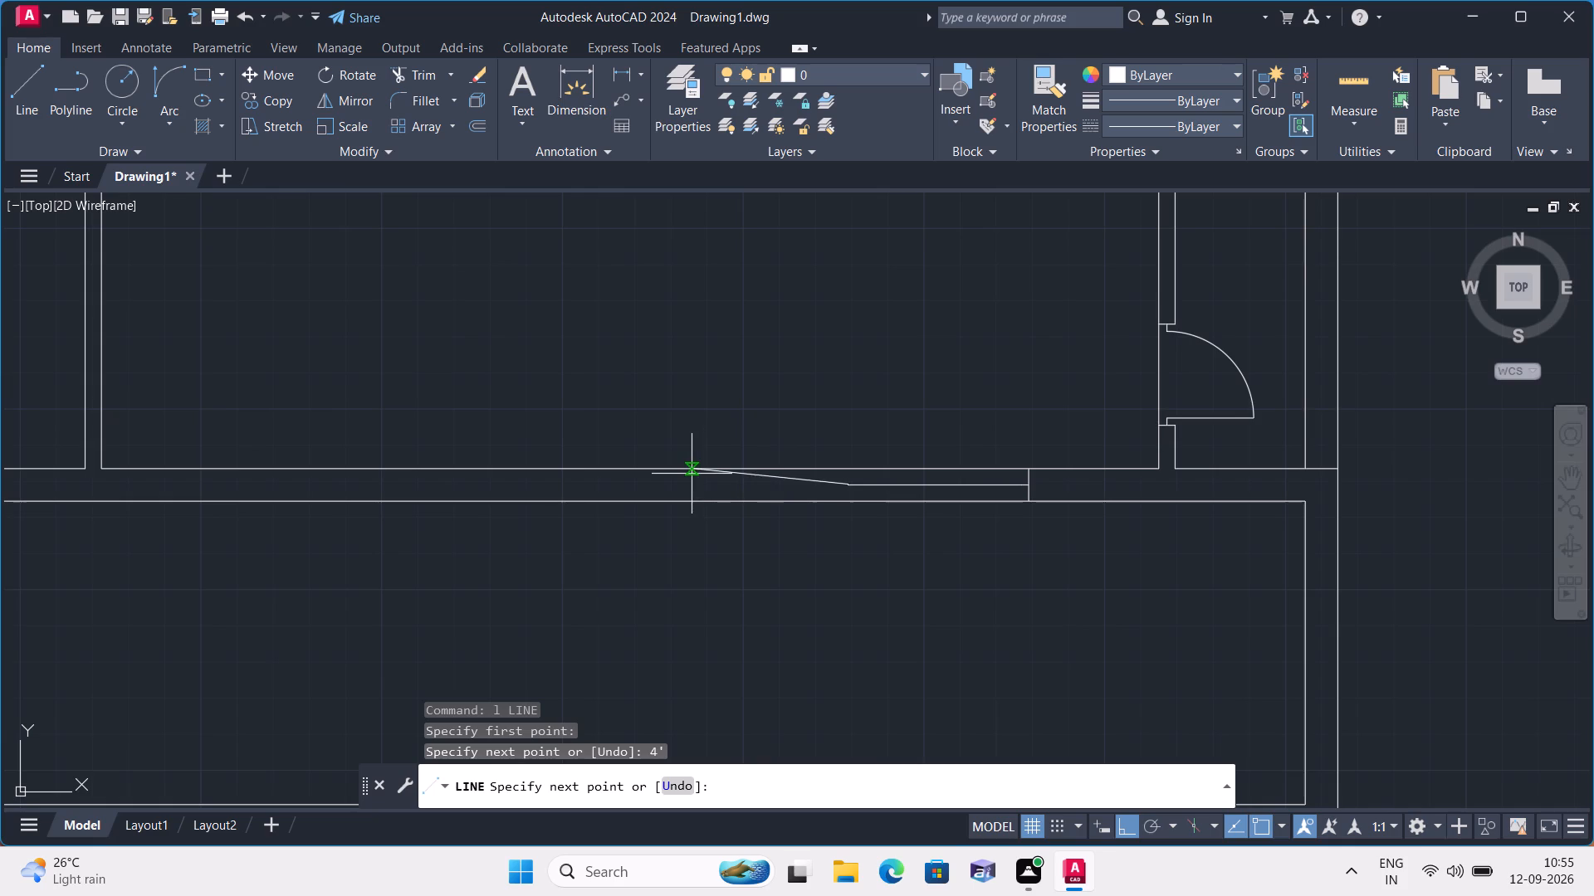
{"action": "type", "text": "2\""}
{"action": "key", "text": "space"}
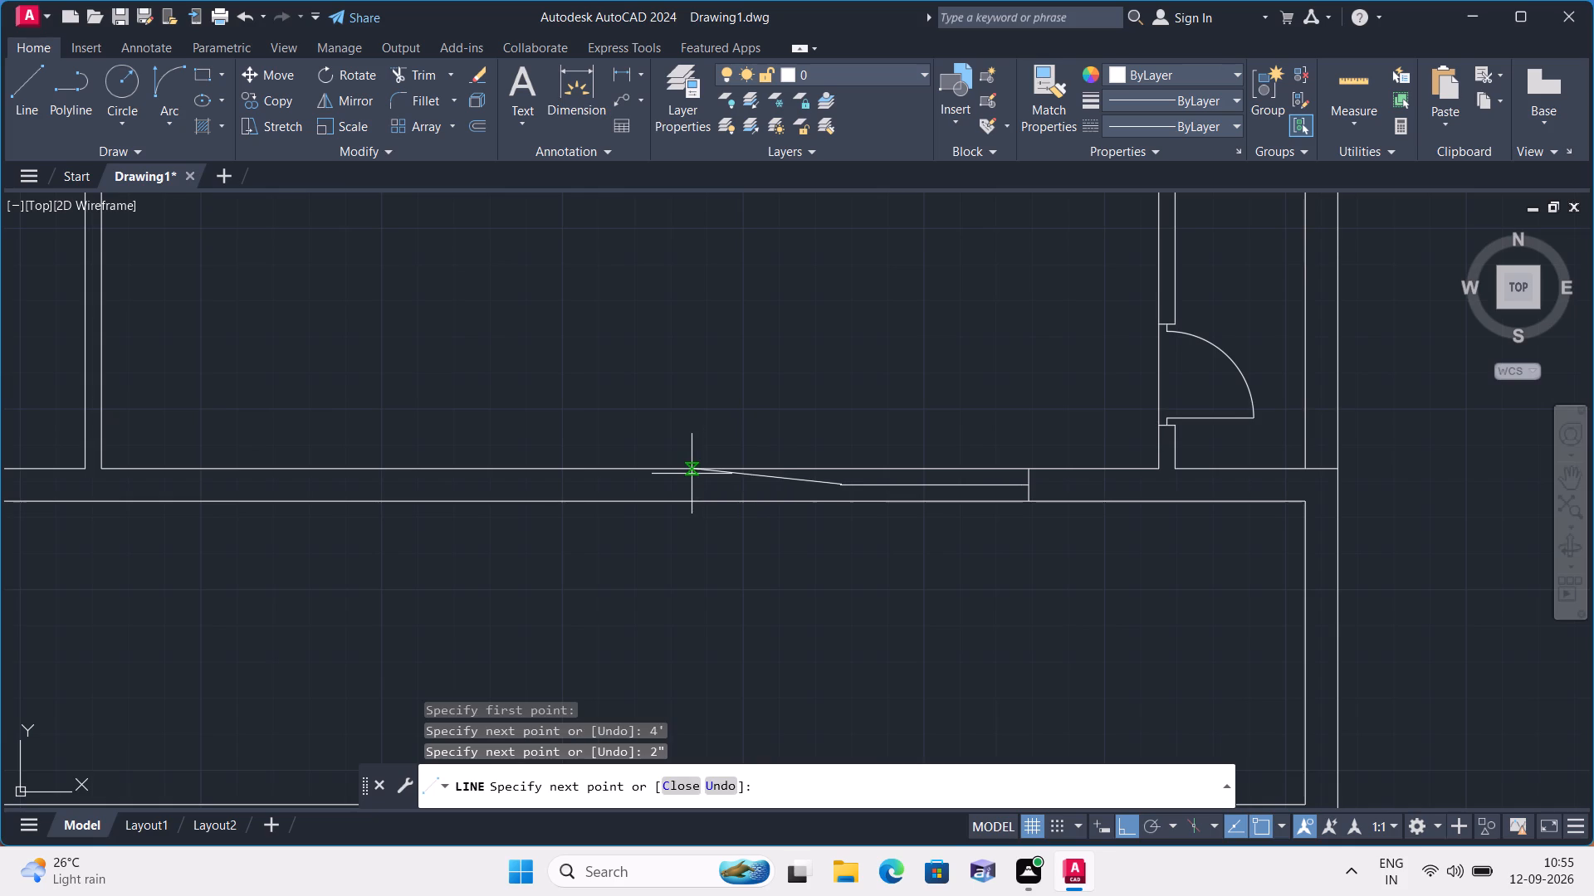
{"action": "scroll", "coordinate": [838, 475], "scroll_direction": "up", "scroll_amount": 2}
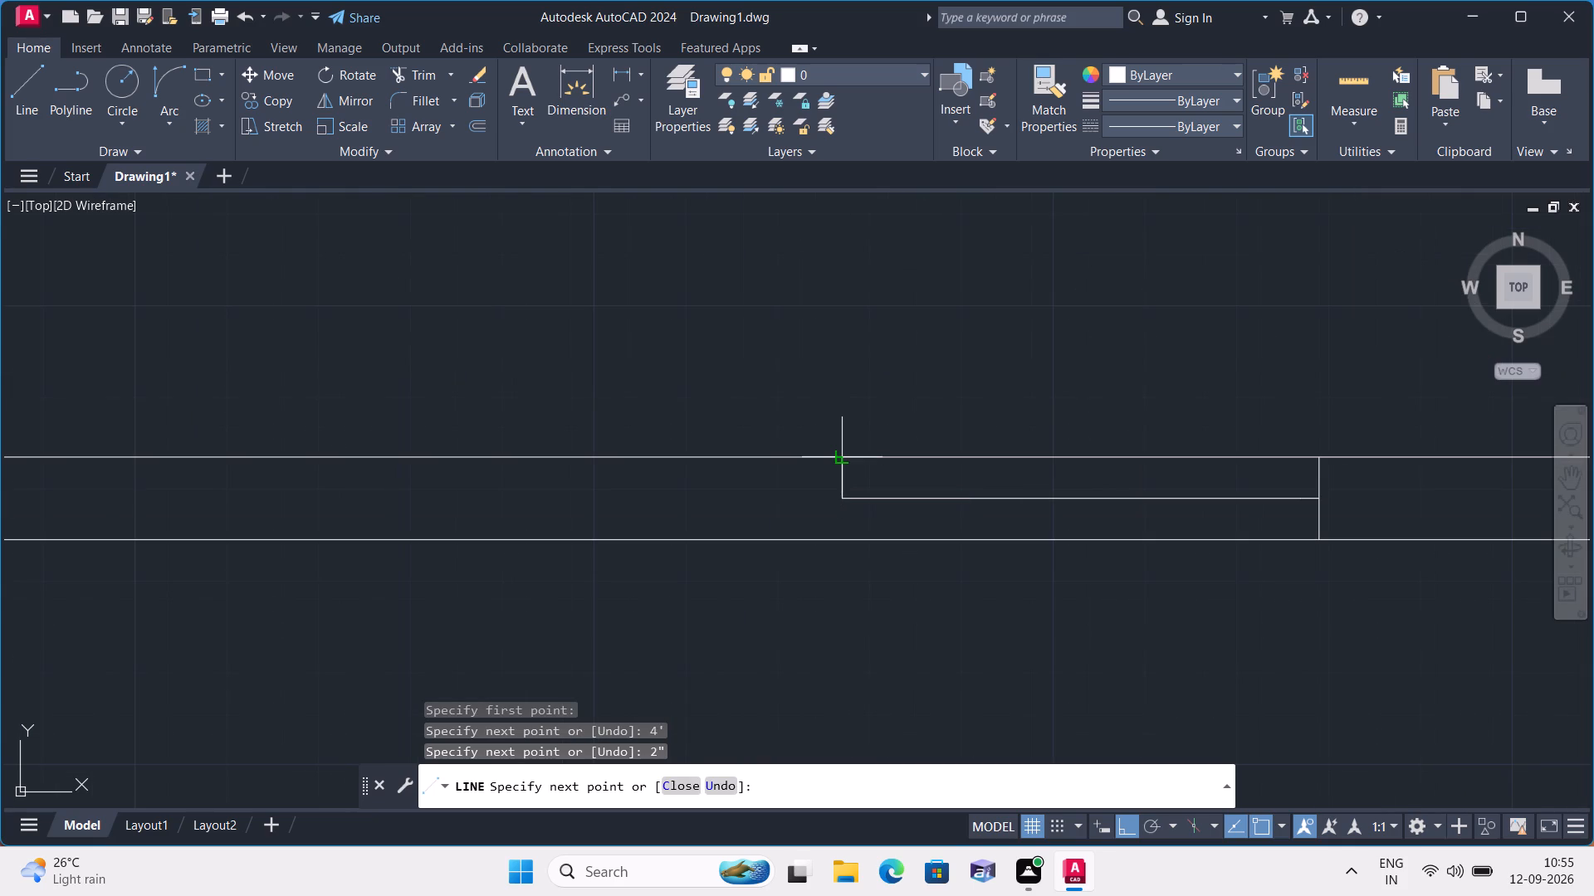
{"action": "left_click", "coordinate": [841, 463]}
{"action": "key", "text": "space"}
Draw a line from the left end of the 2" segment straight down to the wall's lower face.
{"action": "key", "text": "space"}
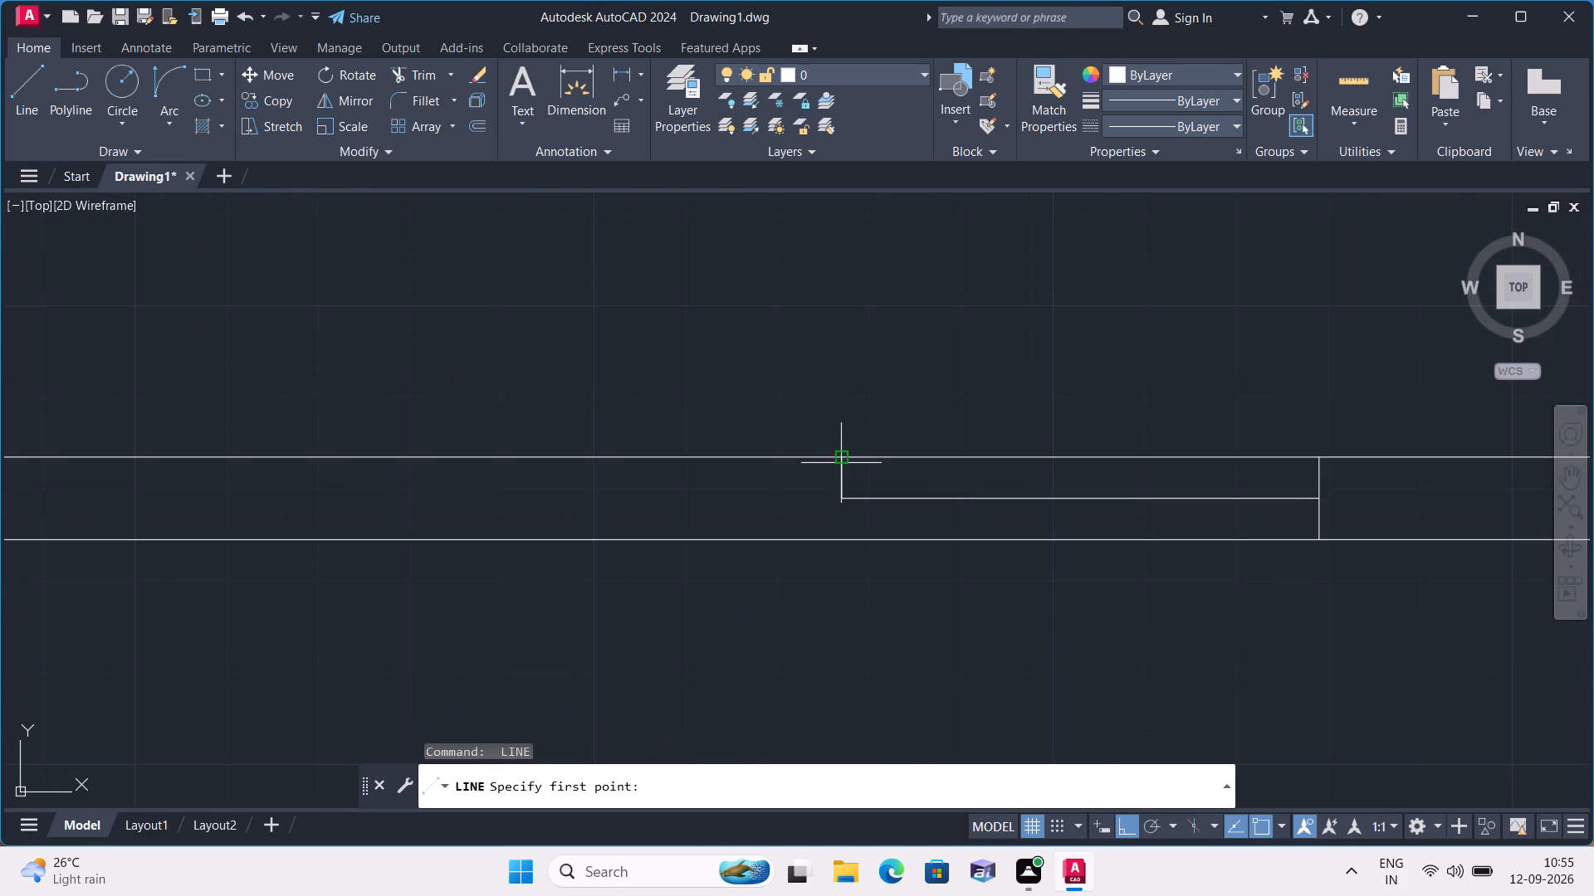
{"action": "left_click", "coordinate": [843, 497]}
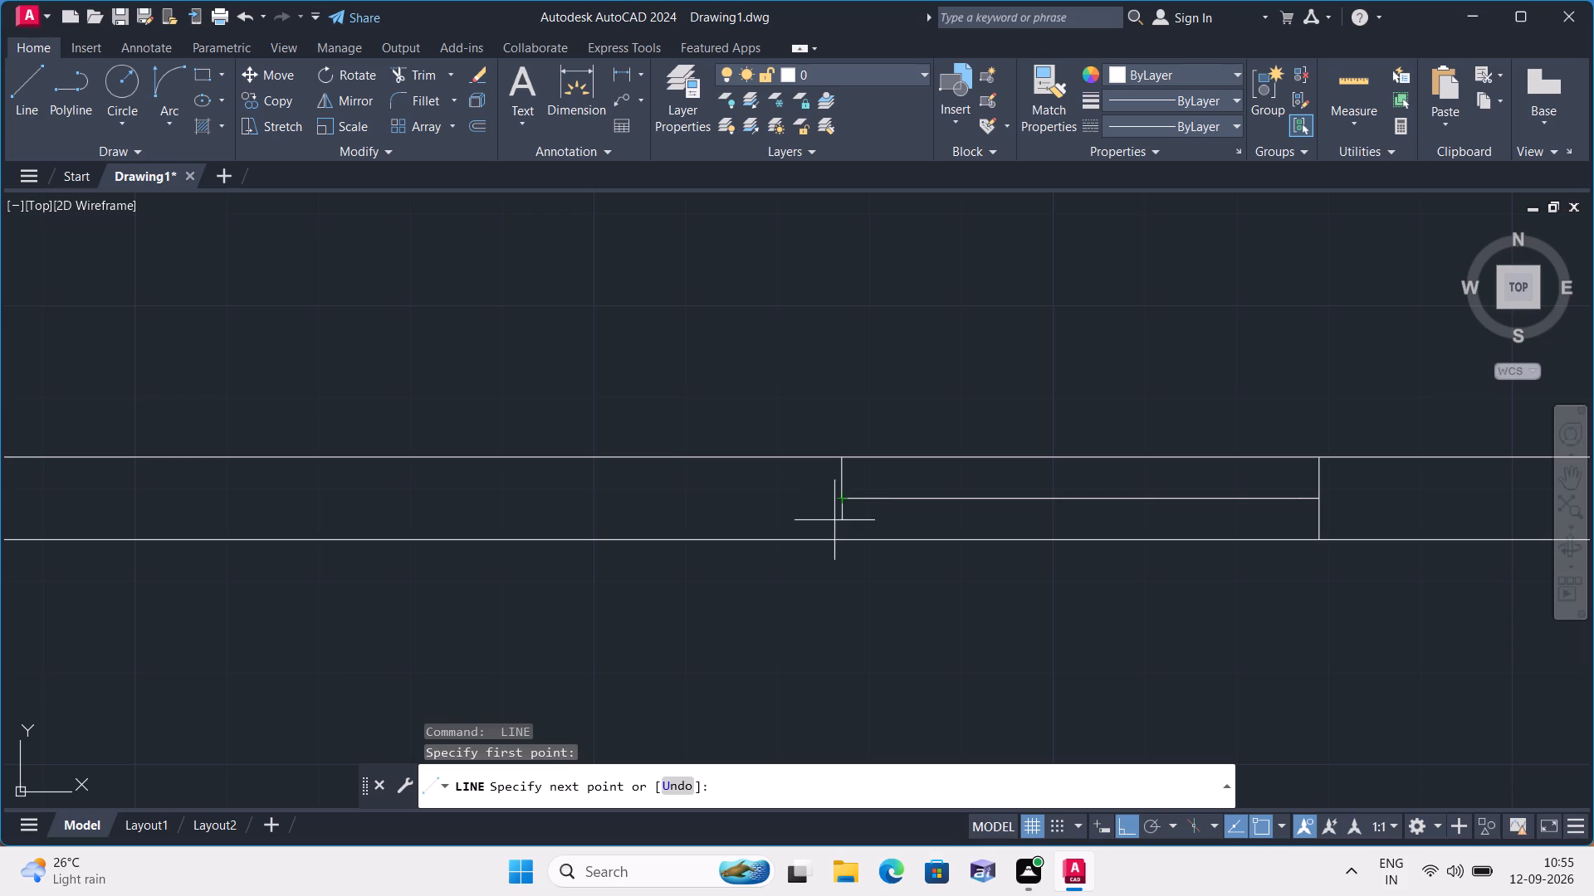
{"action": "left_click", "coordinate": [840, 541]}
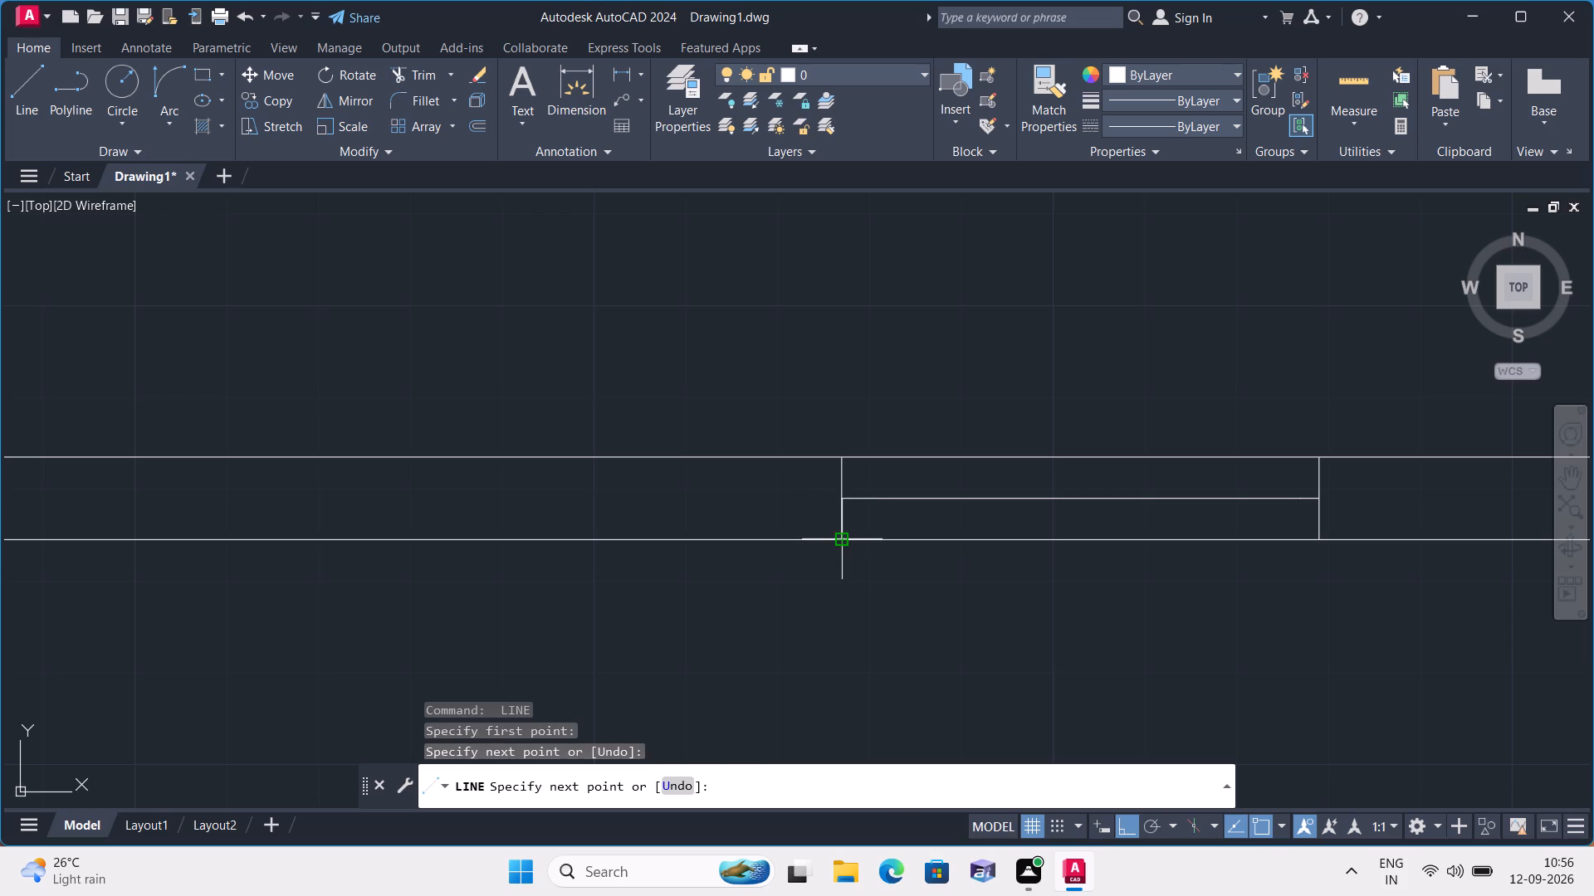
{"action": "key", "text": "space"}
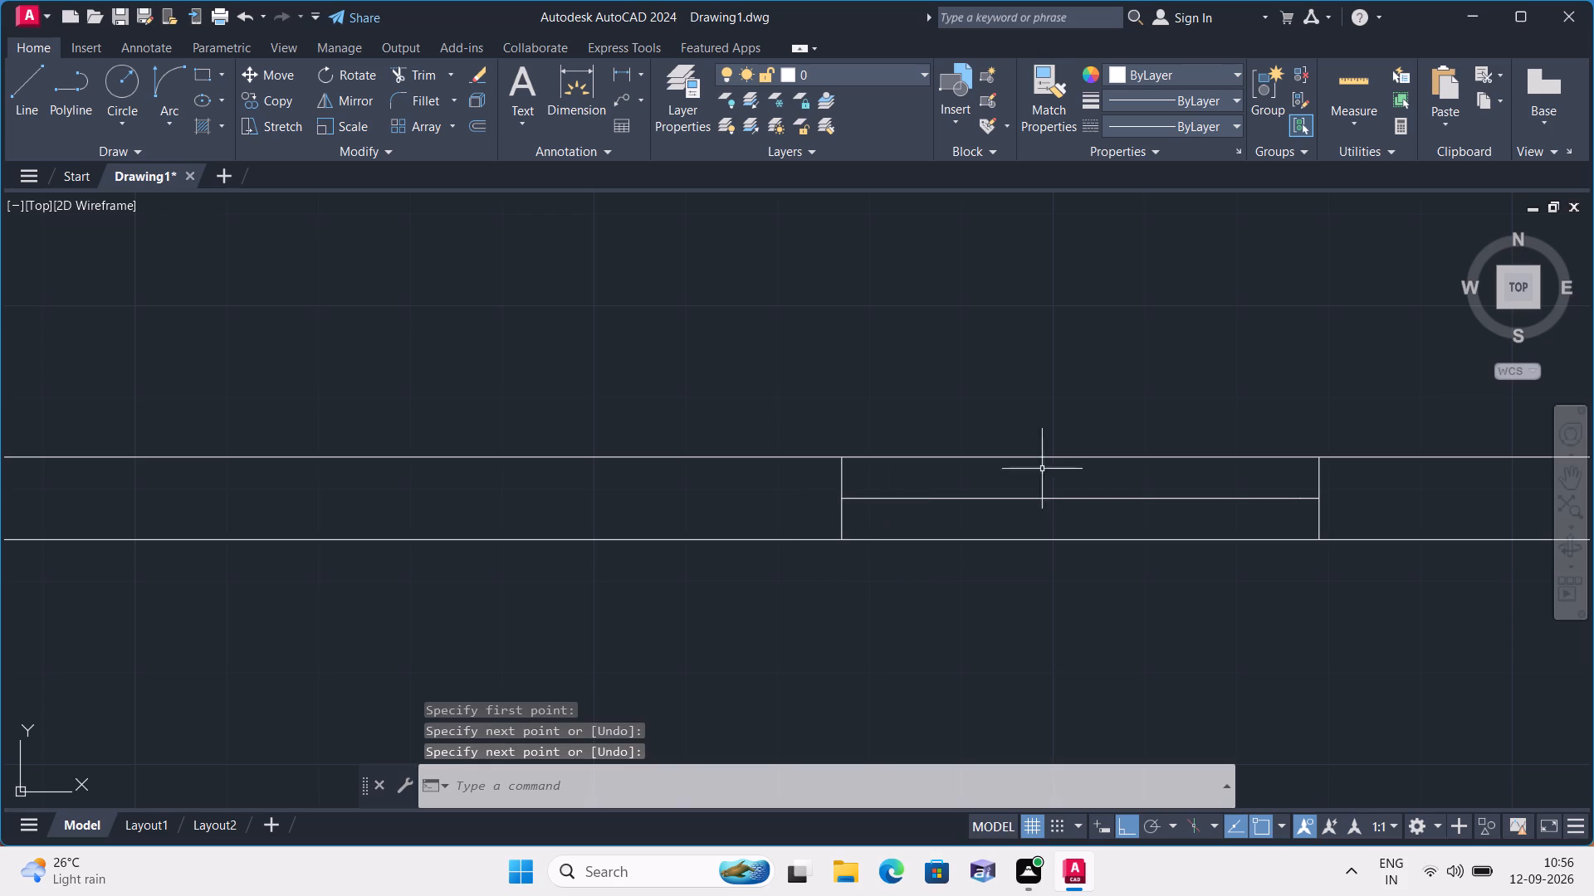
Delete the 4' guide line between the two 2" stubs inside the wall.
{"action": "left_click", "coordinate": [1106, 501]}
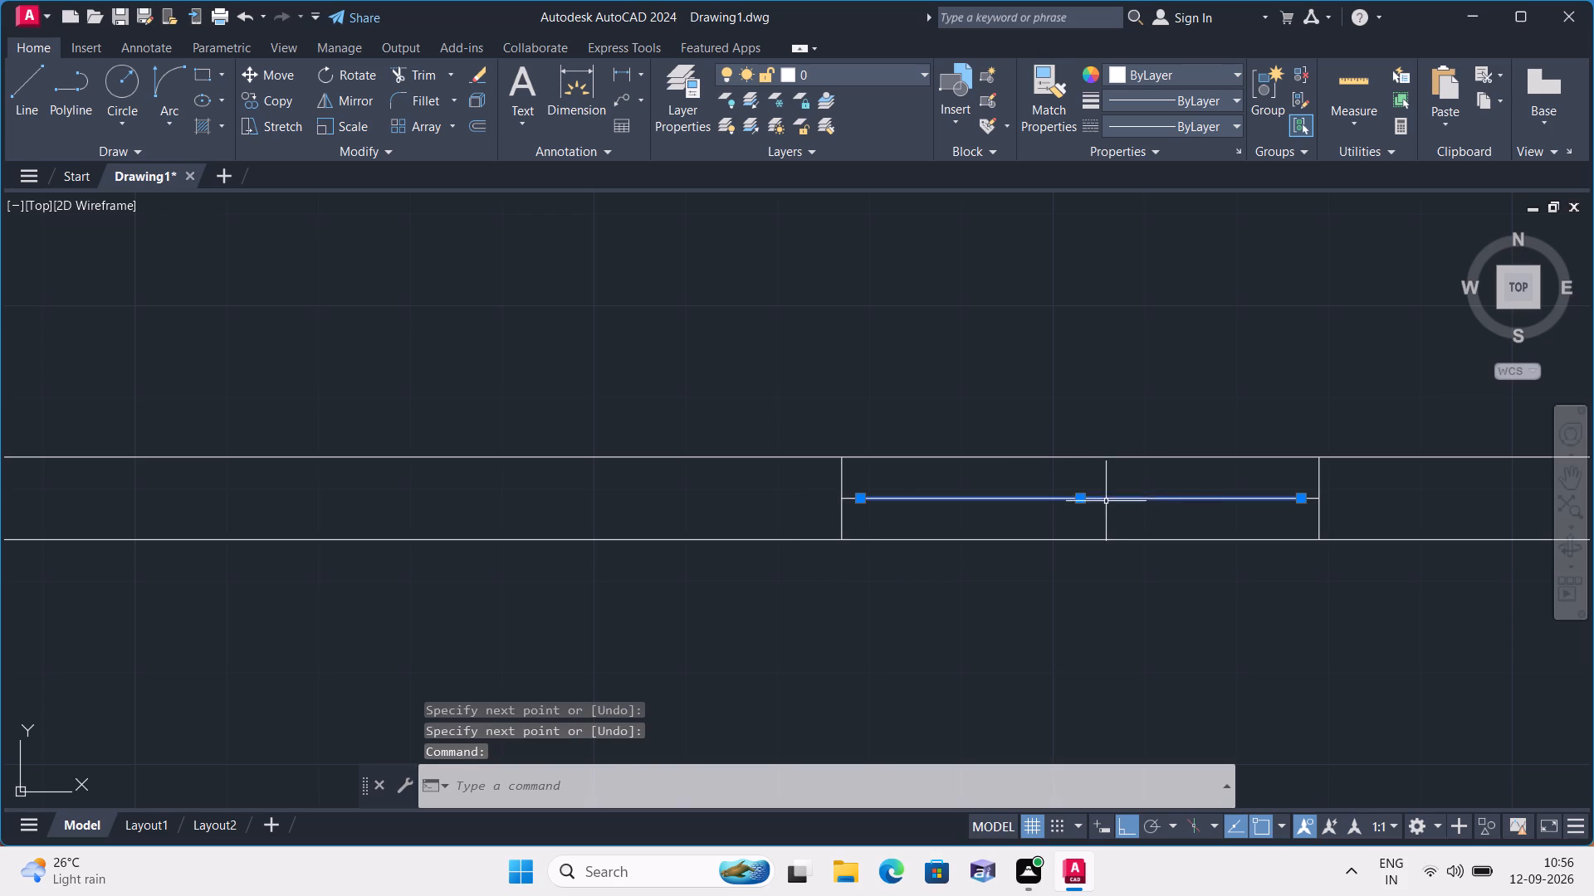
{"action": "scroll", "coordinate": [1109, 524], "scroll_direction": "down", "scroll_amount": 2}
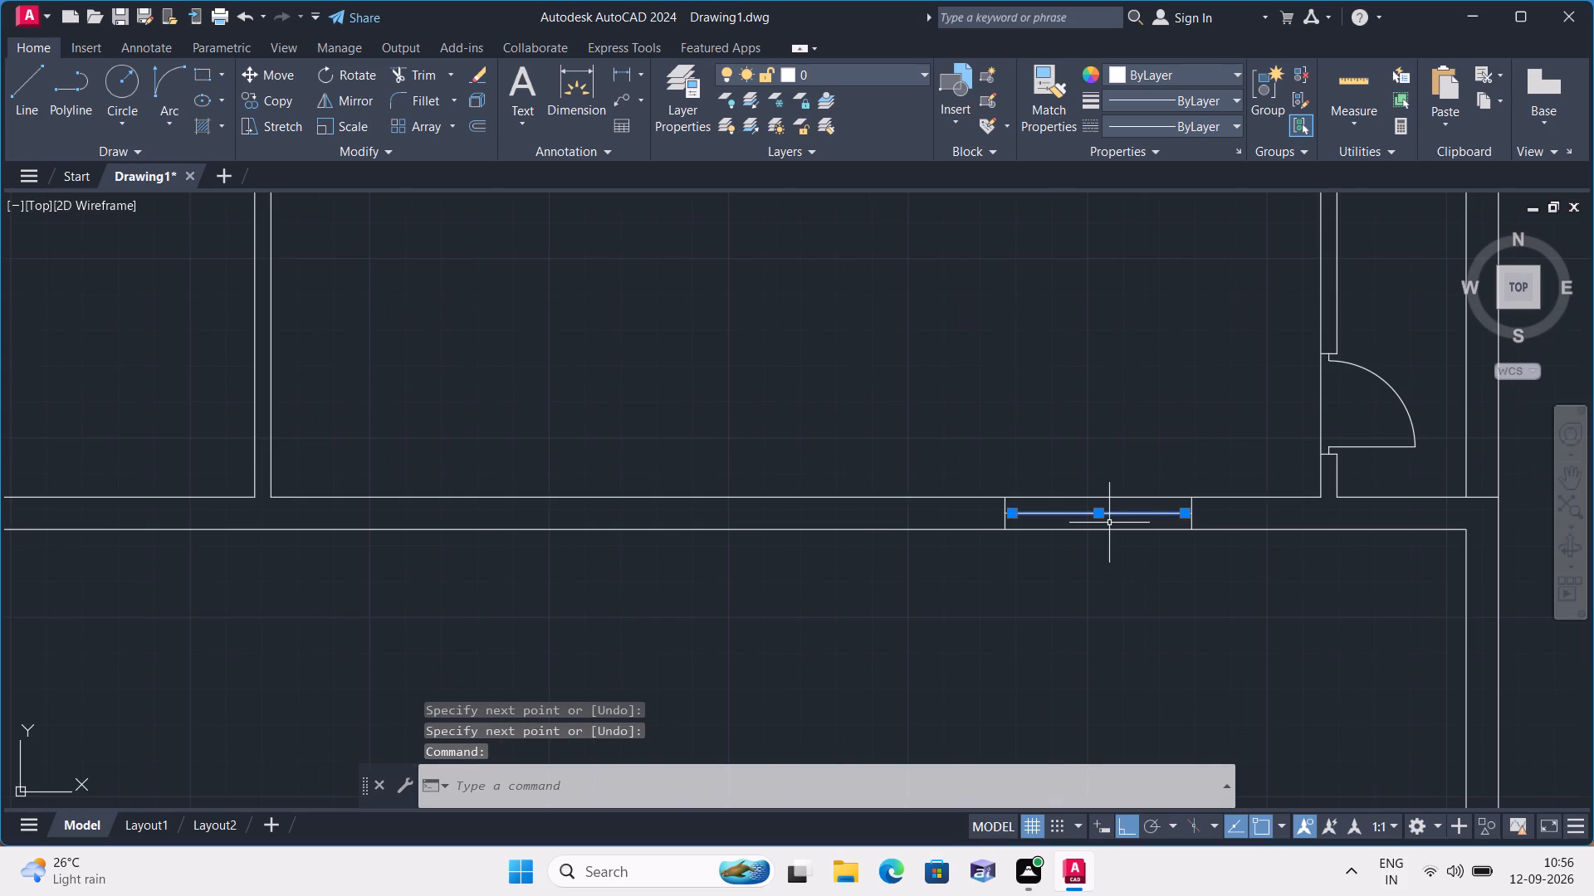
{"action": "key", "text": "Delete"}
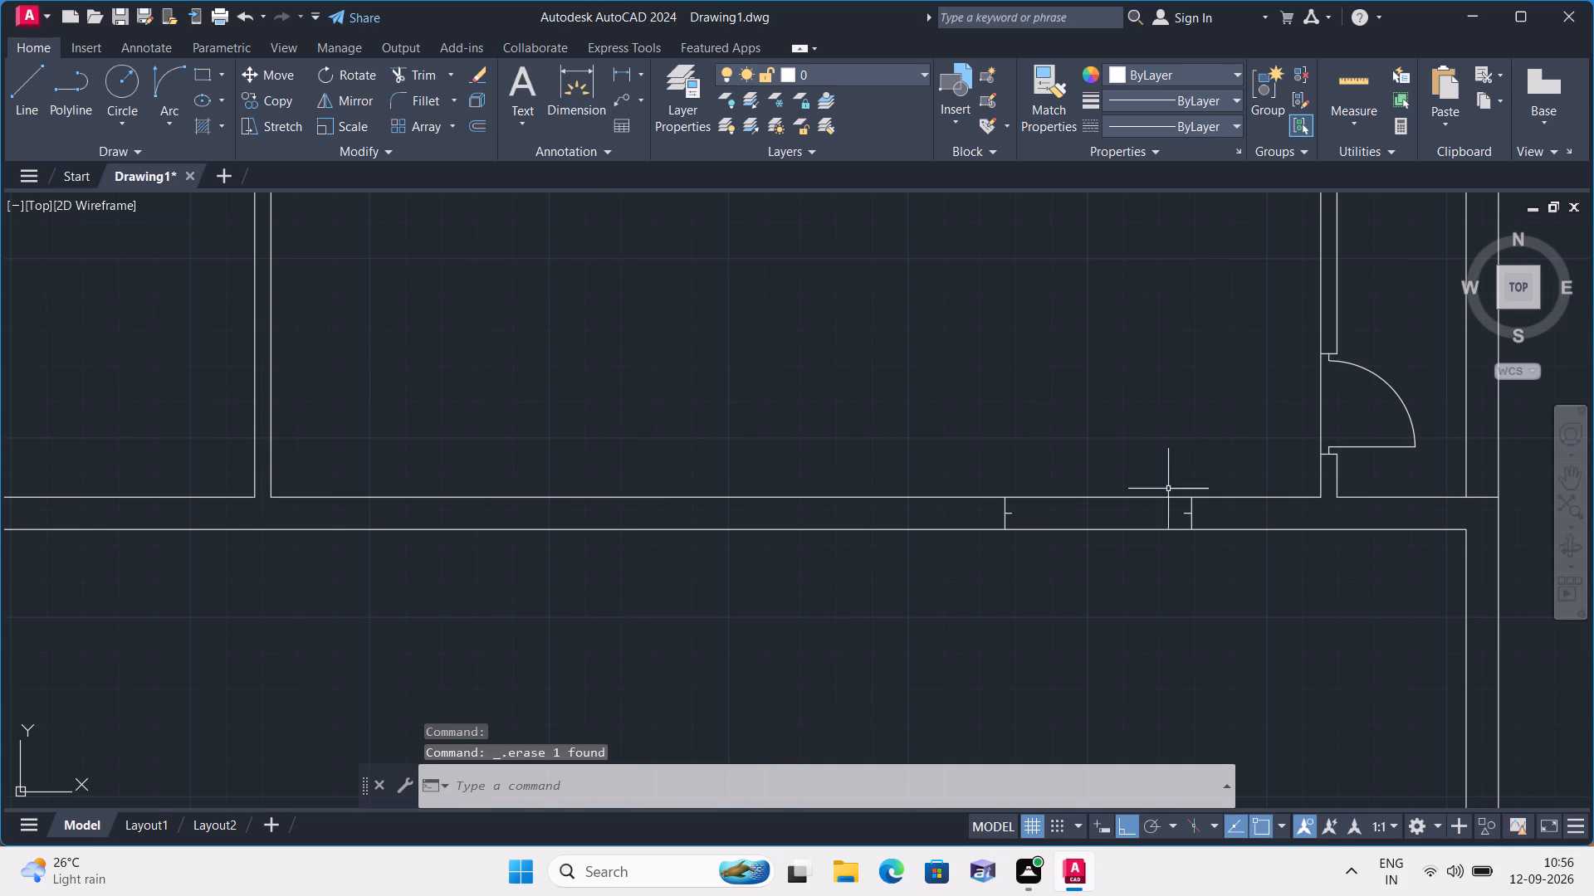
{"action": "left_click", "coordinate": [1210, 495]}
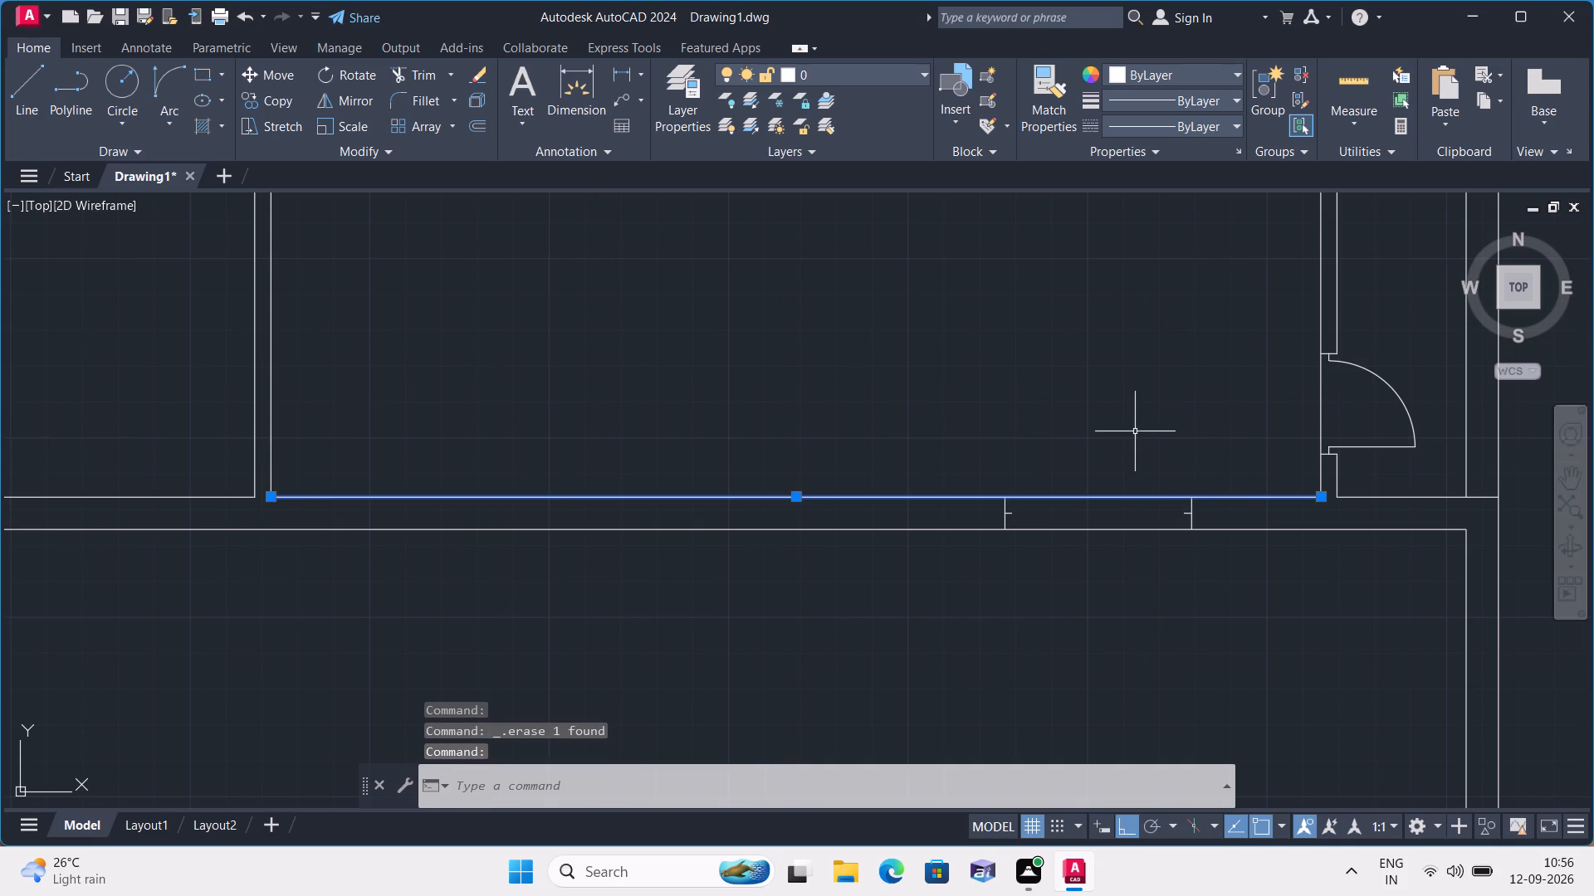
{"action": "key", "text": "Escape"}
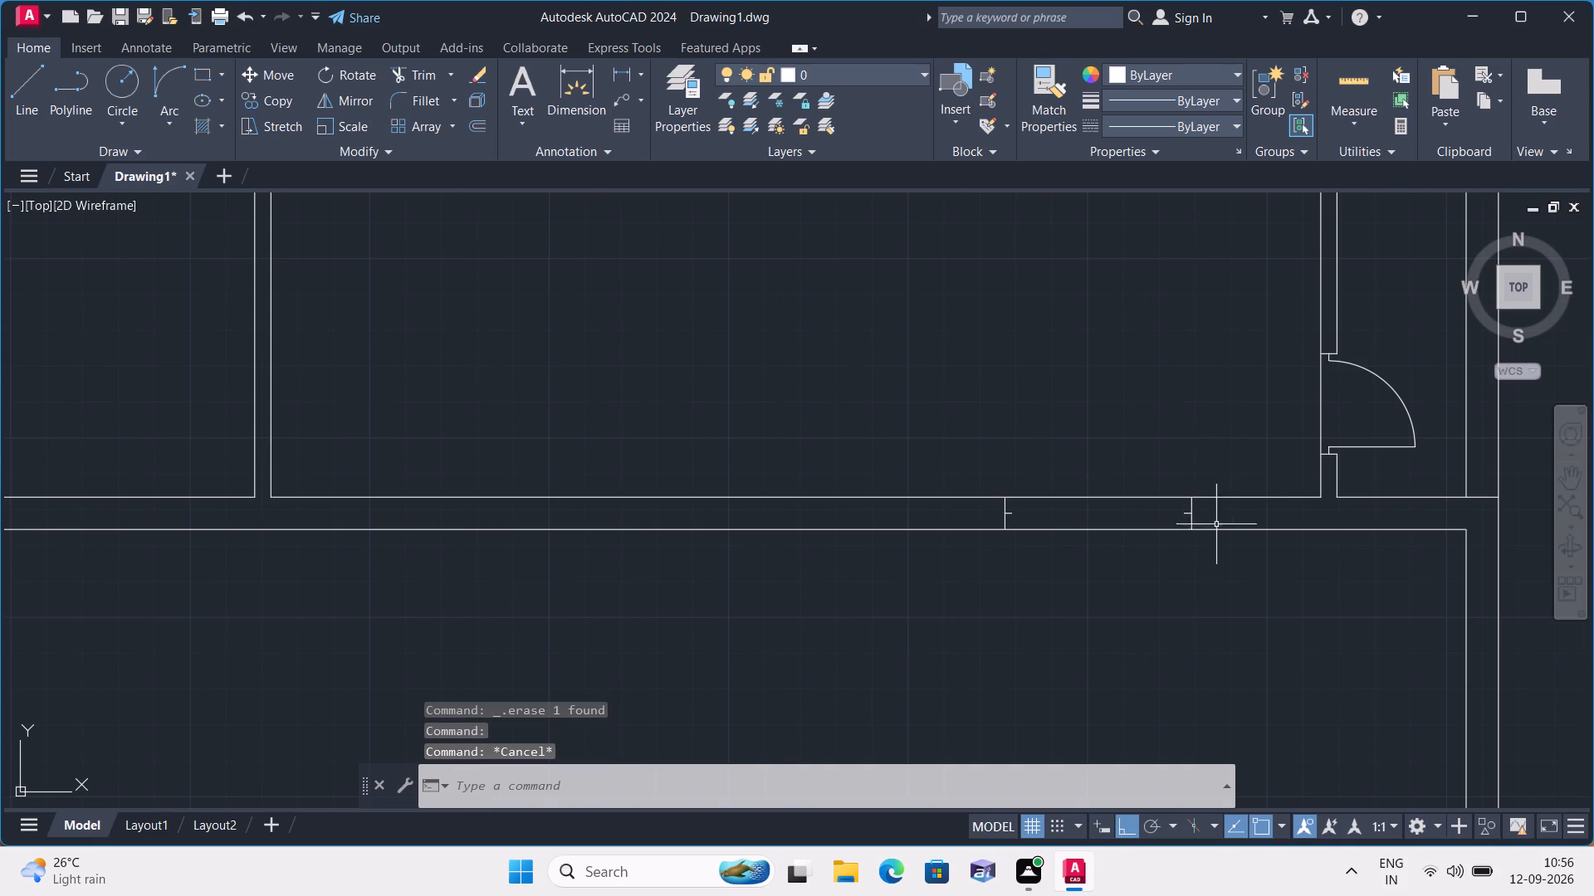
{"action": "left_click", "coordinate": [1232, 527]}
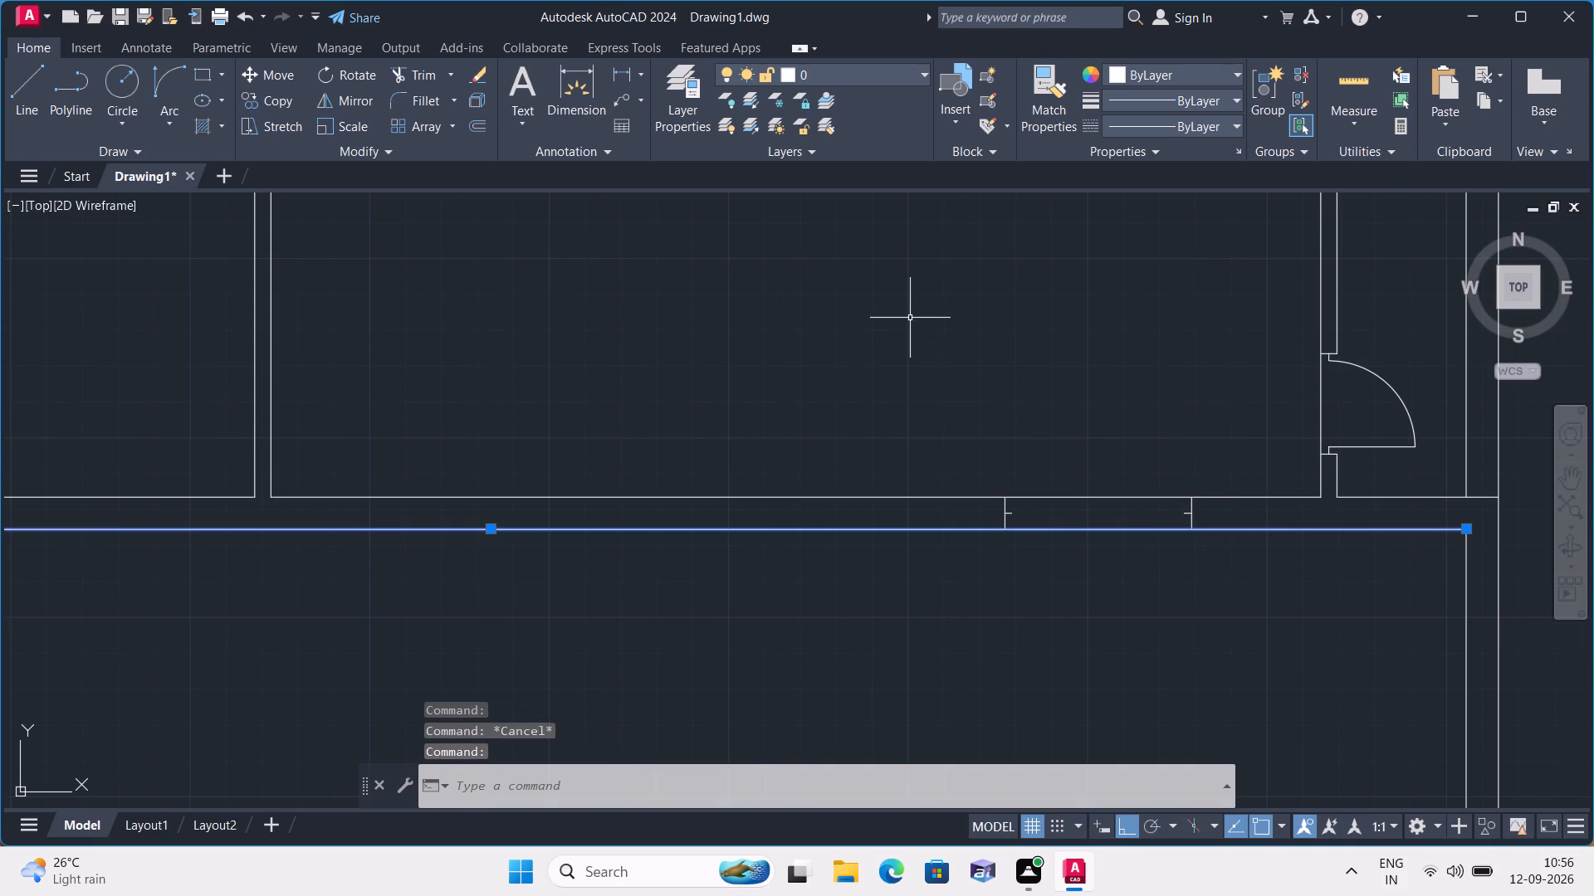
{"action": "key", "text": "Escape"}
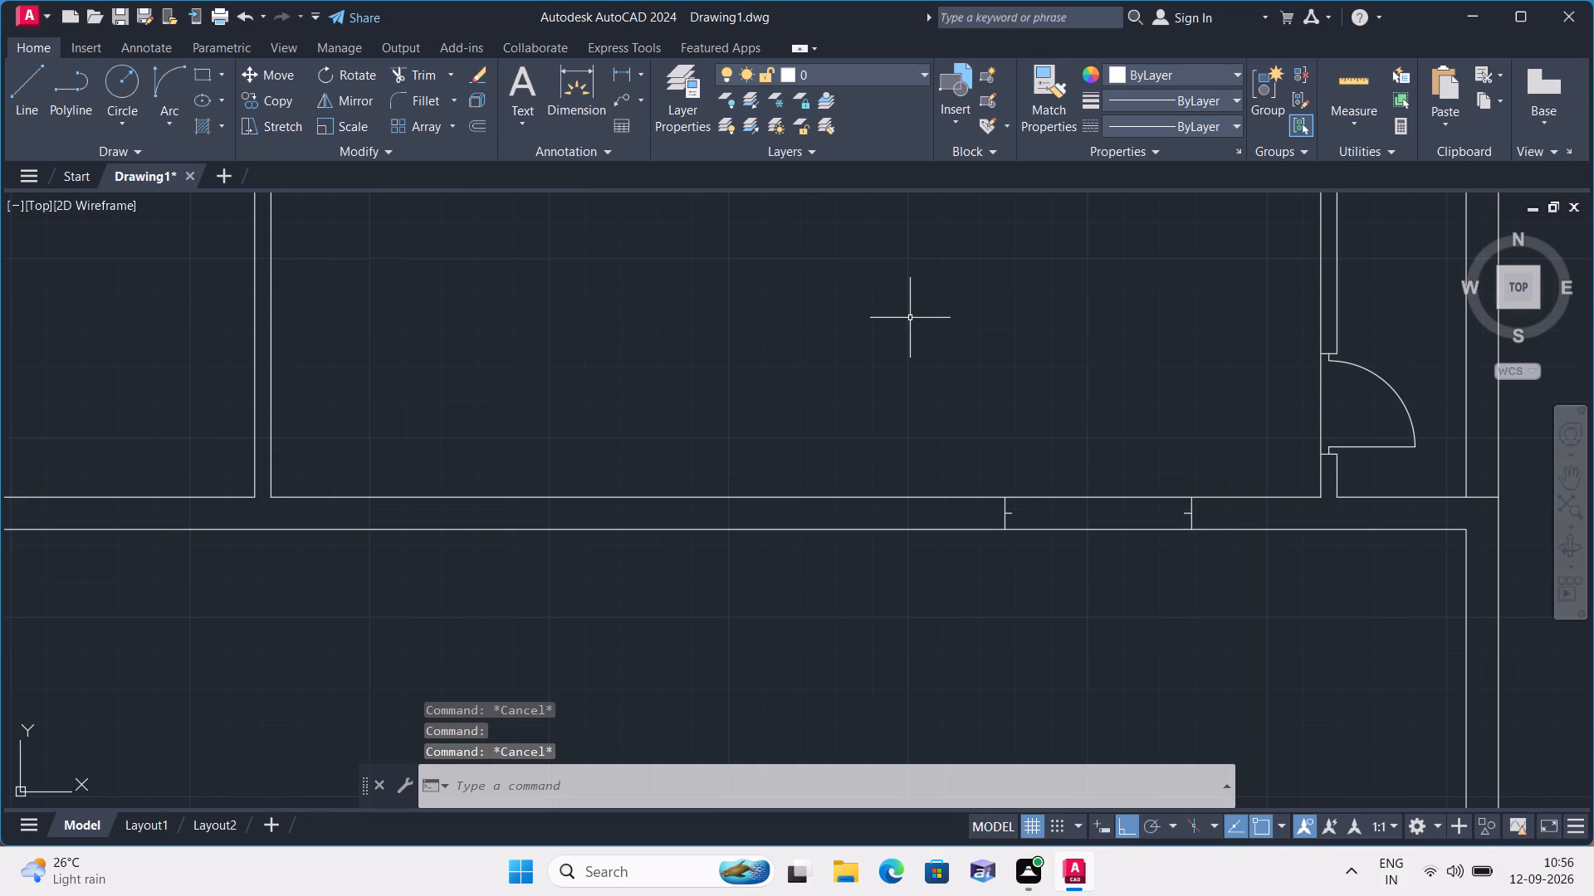
Draw a 2' vertical door-leaf line upward from the inner end of each 2" stub.
{"action": "type", "text": "l"}
{"action": "key", "text": "space"}
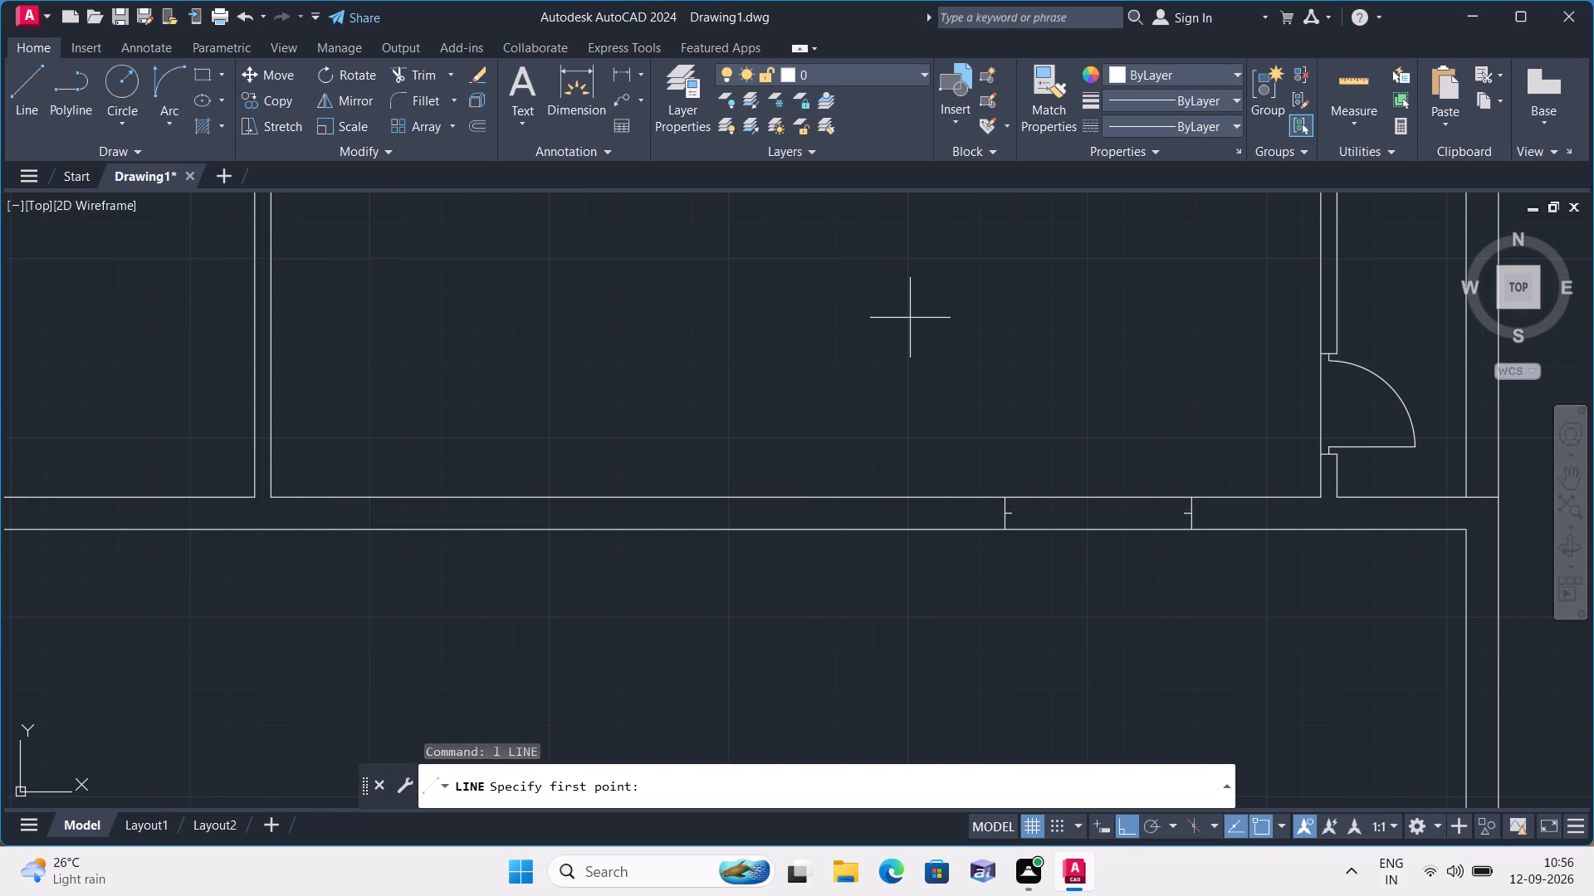
{"action": "left_click", "coordinate": [1013, 511]}
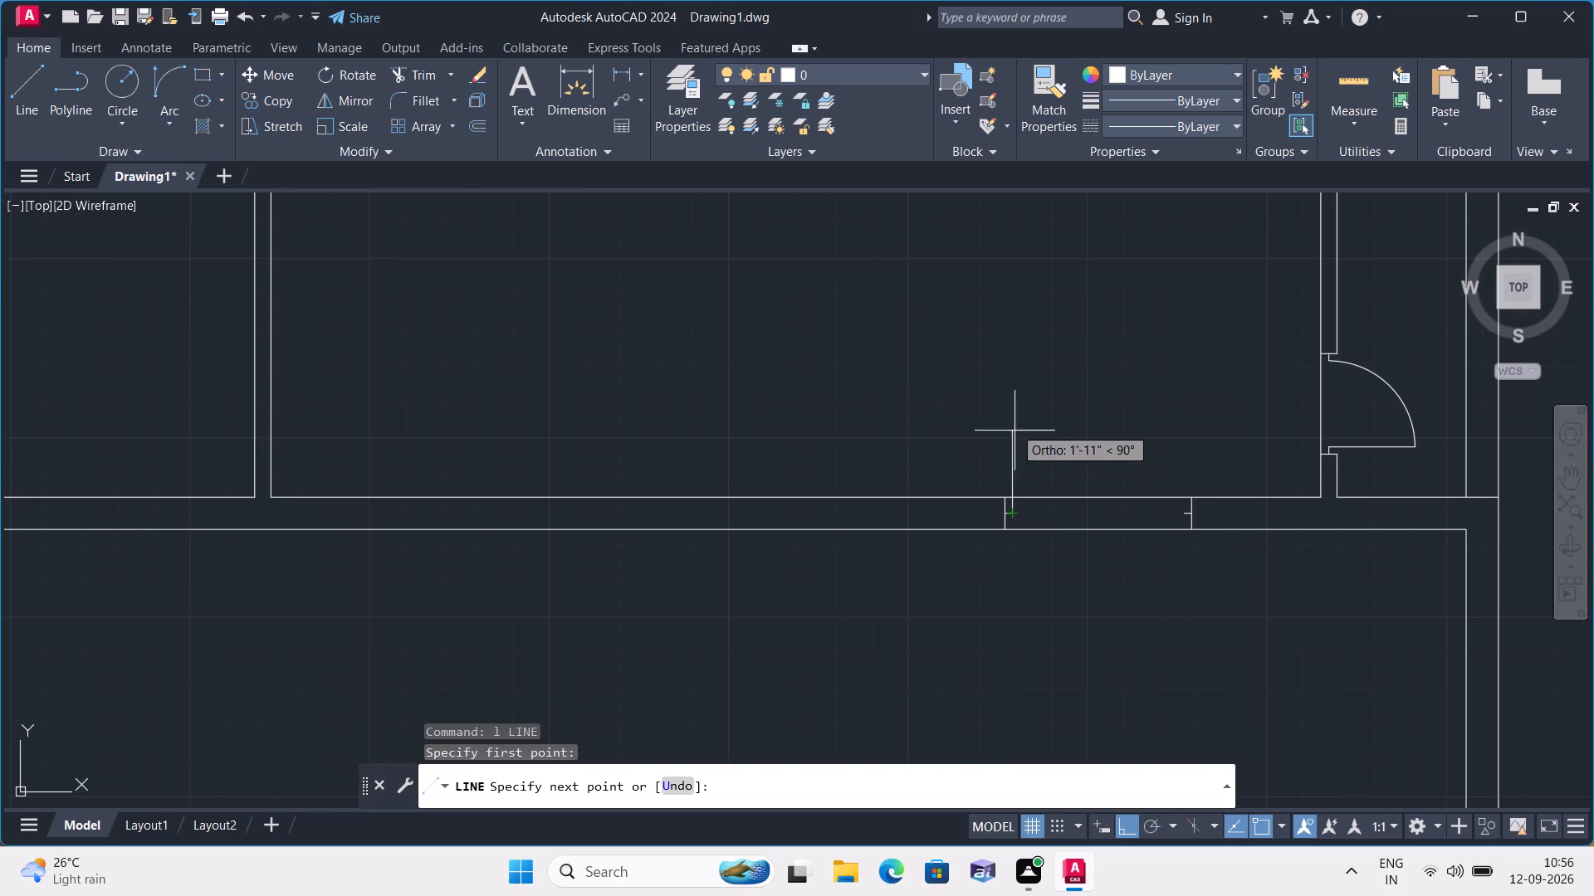
{"action": "type", "text": "2'"}
{"action": "key", "text": "space"}
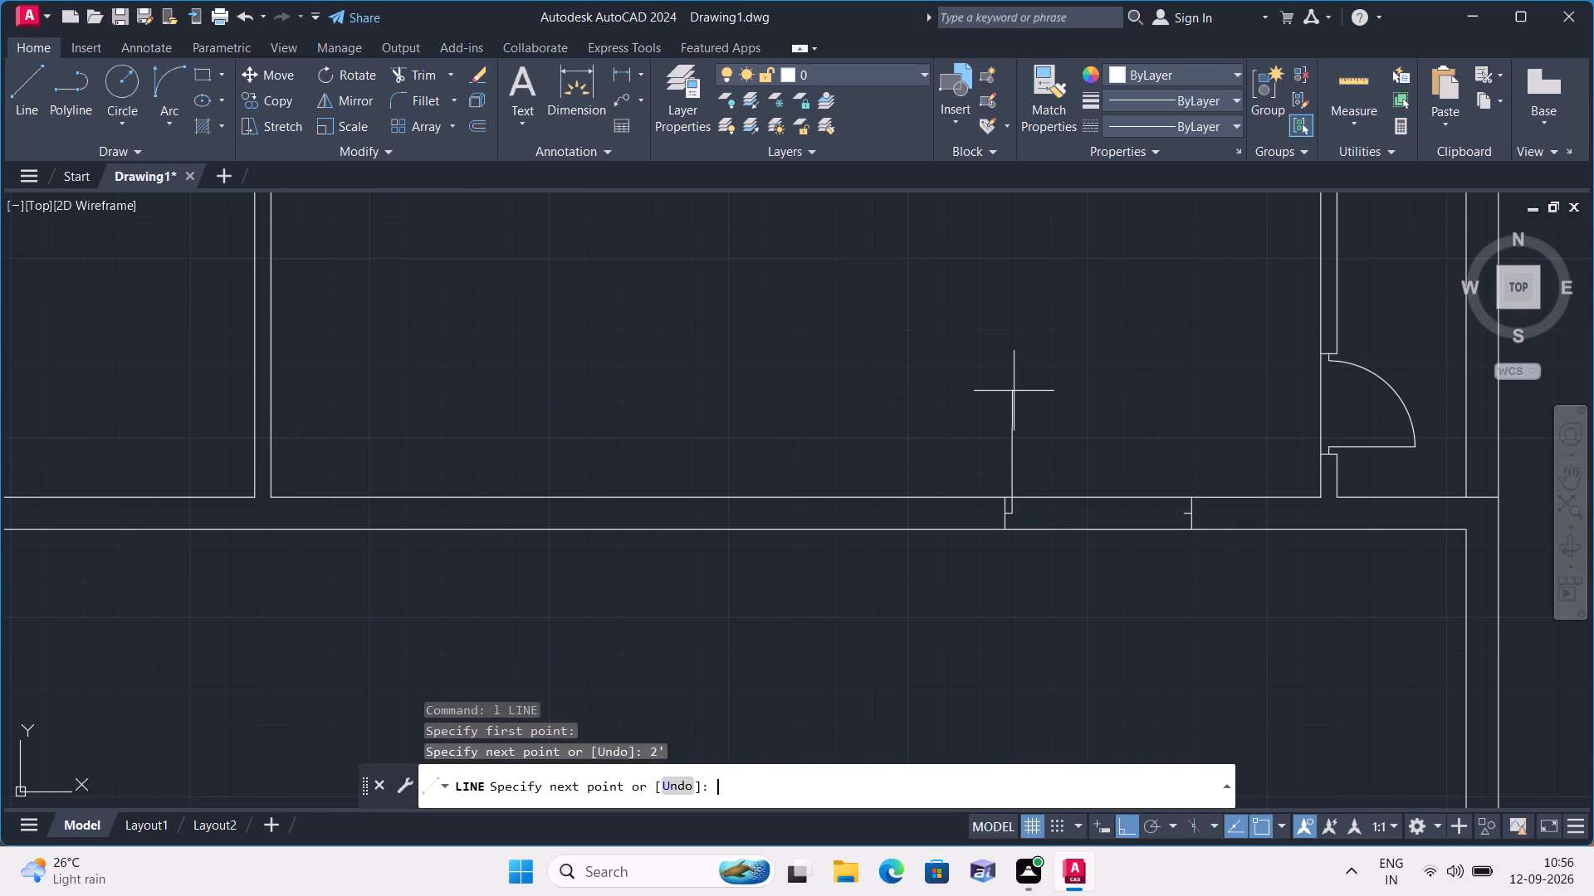
{"action": "key", "text": "Escape"}
{"action": "type", "text": "l"}
{"action": "key", "text": "space"}
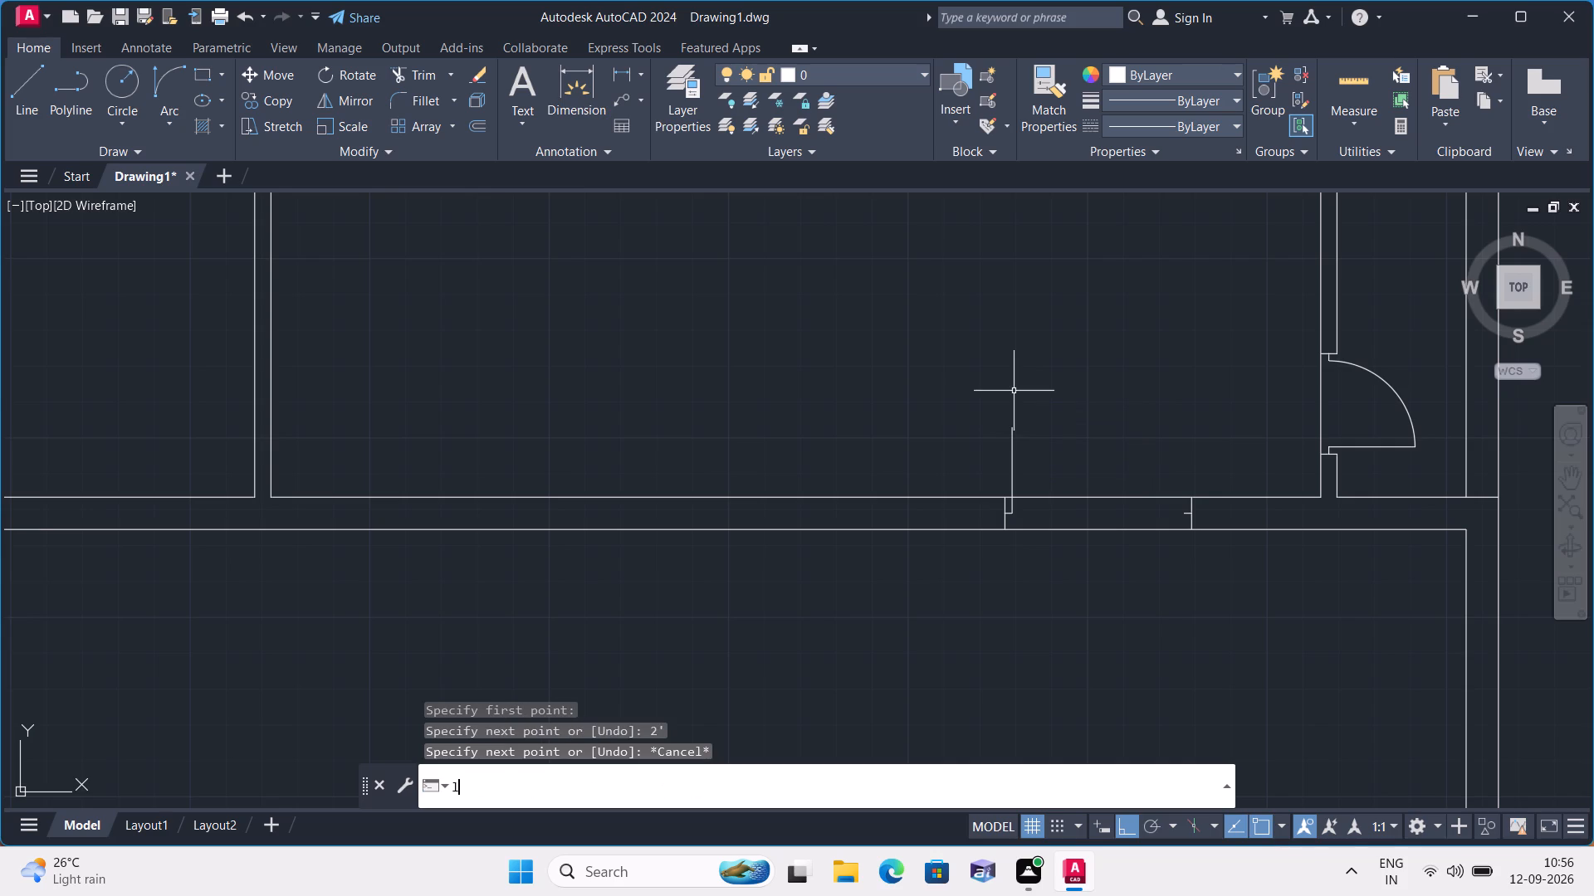
{"action": "left_click", "coordinate": [1183, 509]}
{"action": "type", "text": "2'"}
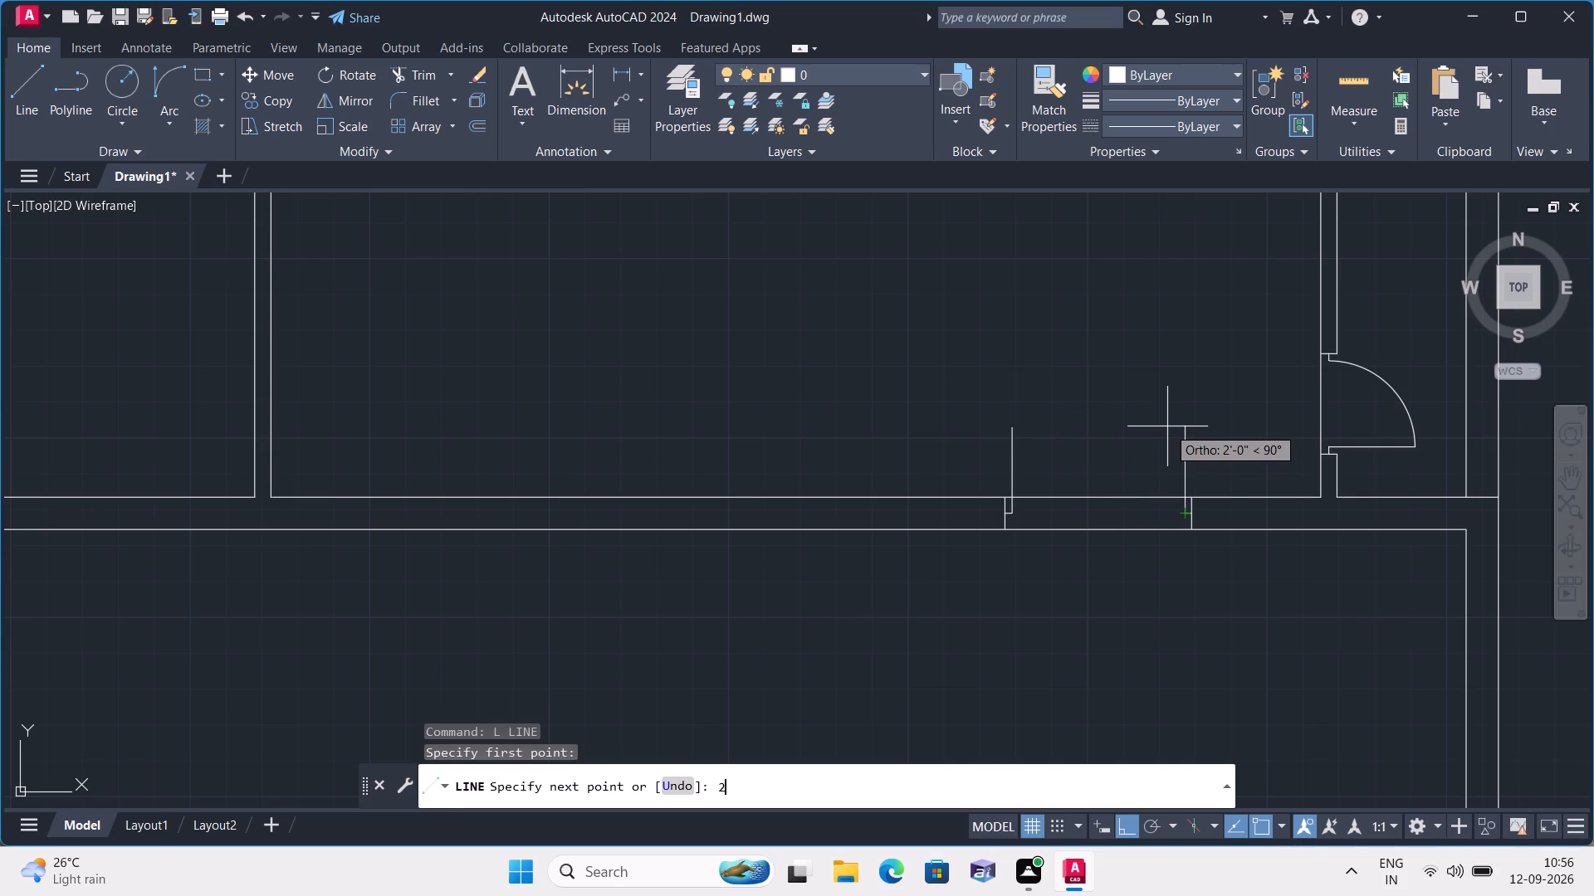
{"action": "key", "text": "space"}
{"action": "key", "text": "Escape"}
Draw a line 2' rightward from the base of the left leaf, continuing up to the wall's upper face.
{"action": "type", "text": "l"}
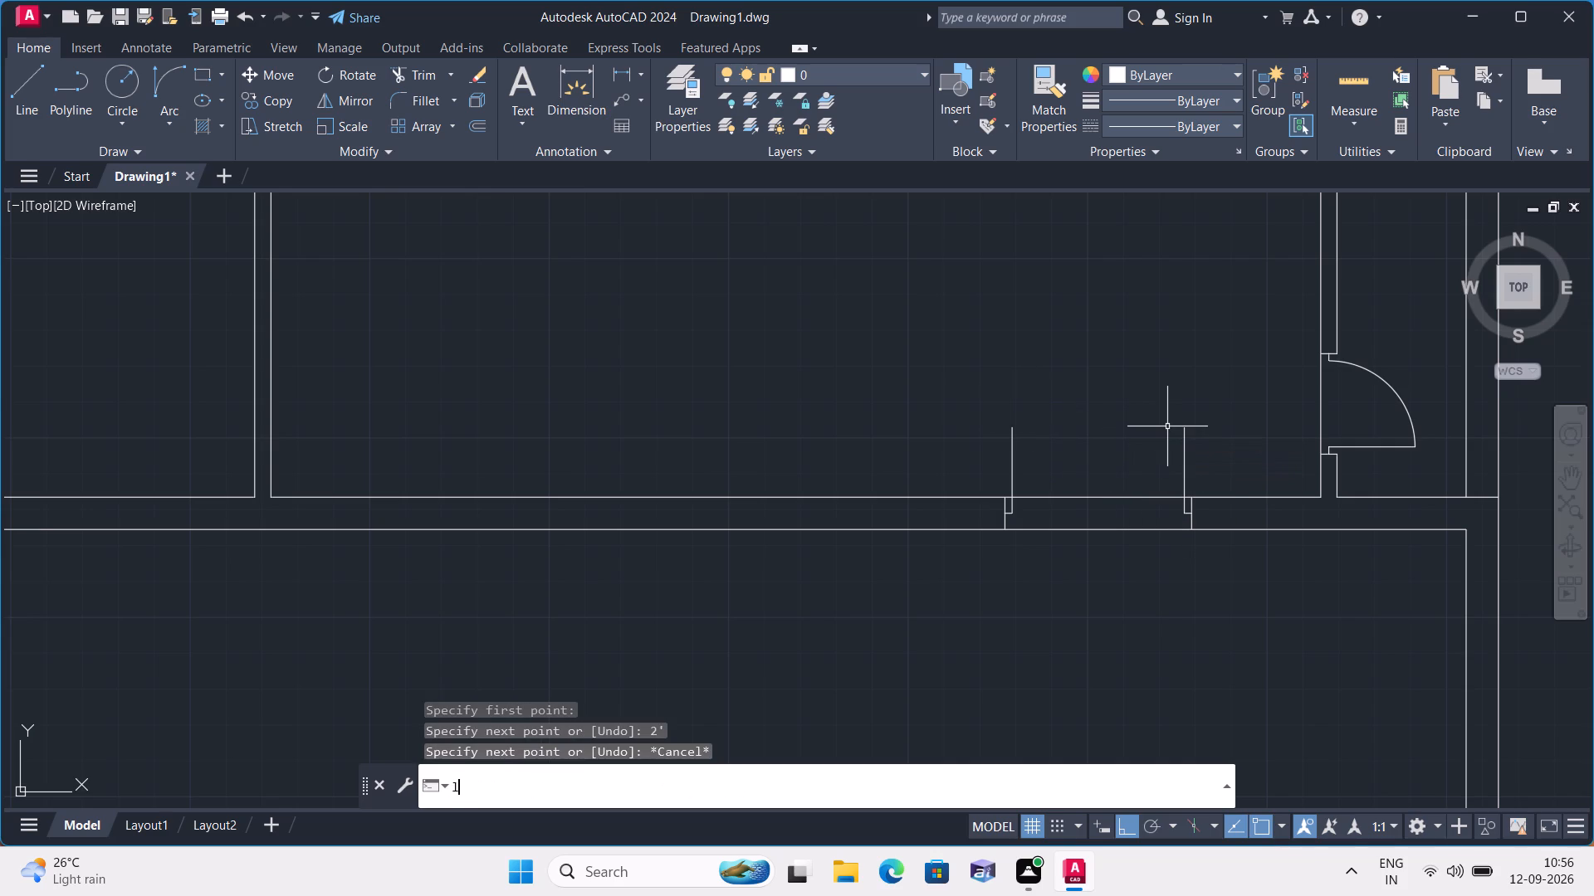
{"action": "key", "text": "space"}
{"action": "scroll", "coordinate": [1063, 506], "scroll_direction": "up", "scroll_amount": 2}
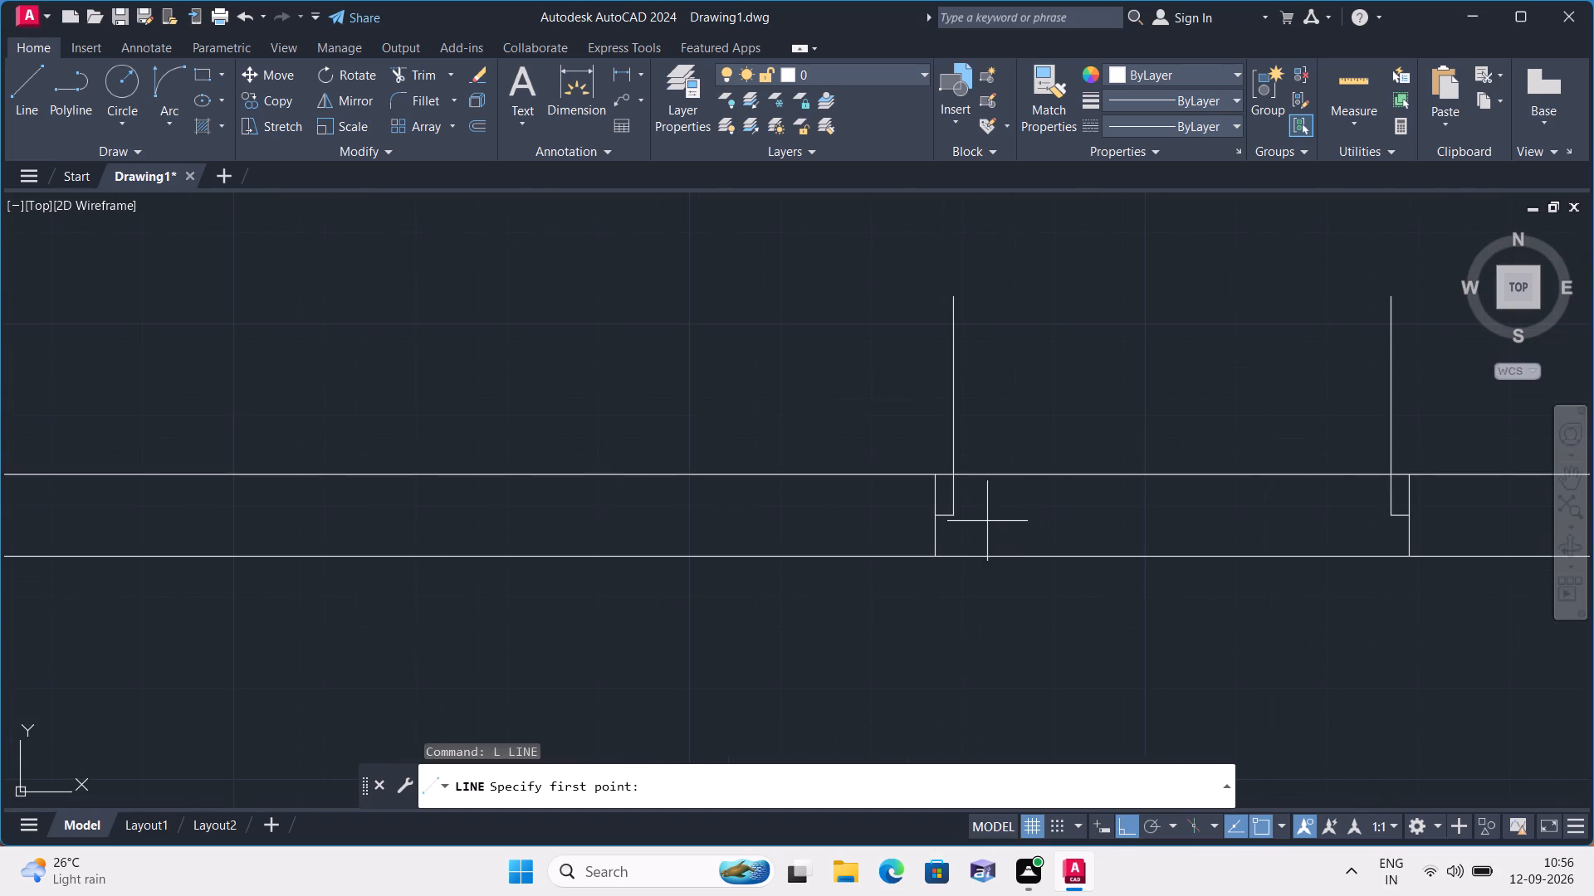
{"action": "left_click", "coordinate": [960, 511]}
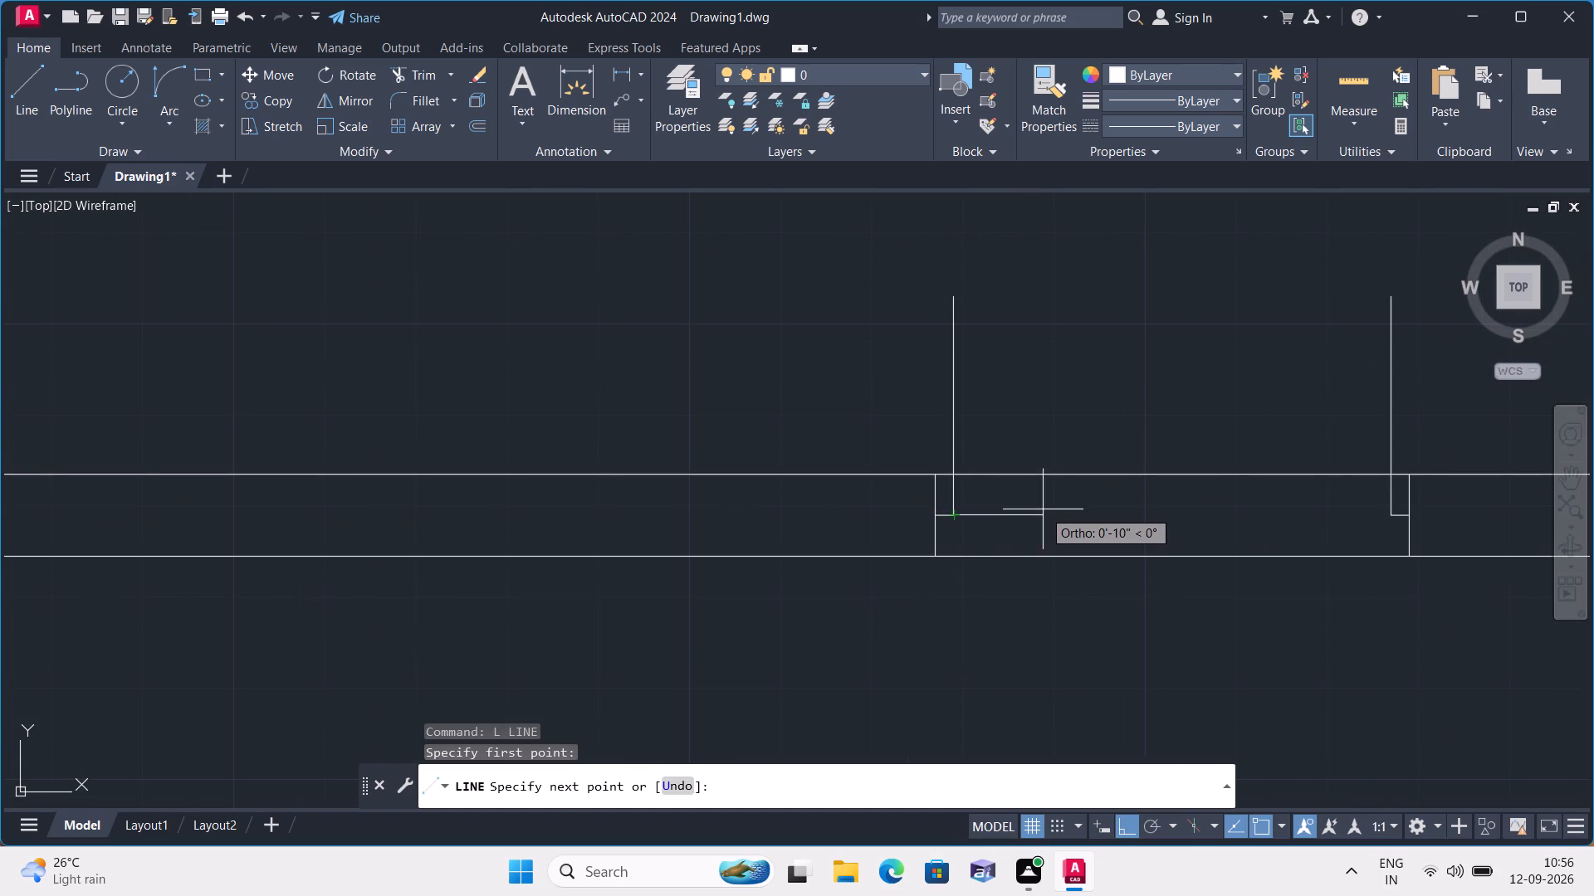
{"action": "type", "text": "2'"}
{"action": "key", "text": "space"}
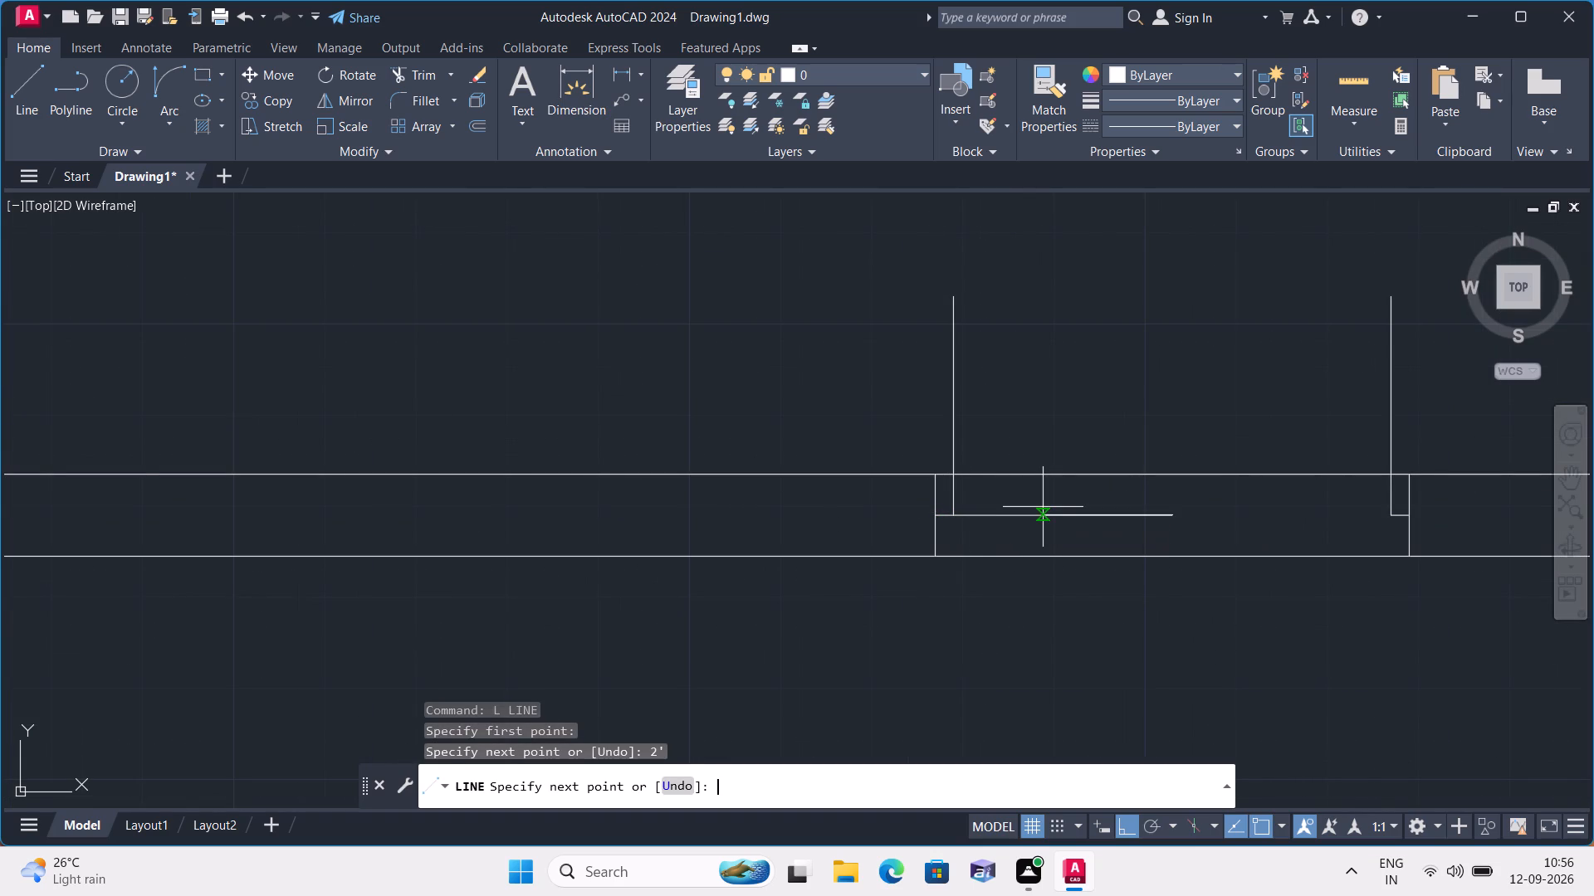
{"action": "left_click", "coordinate": [1176, 474]}
{"action": "key", "text": "space"}
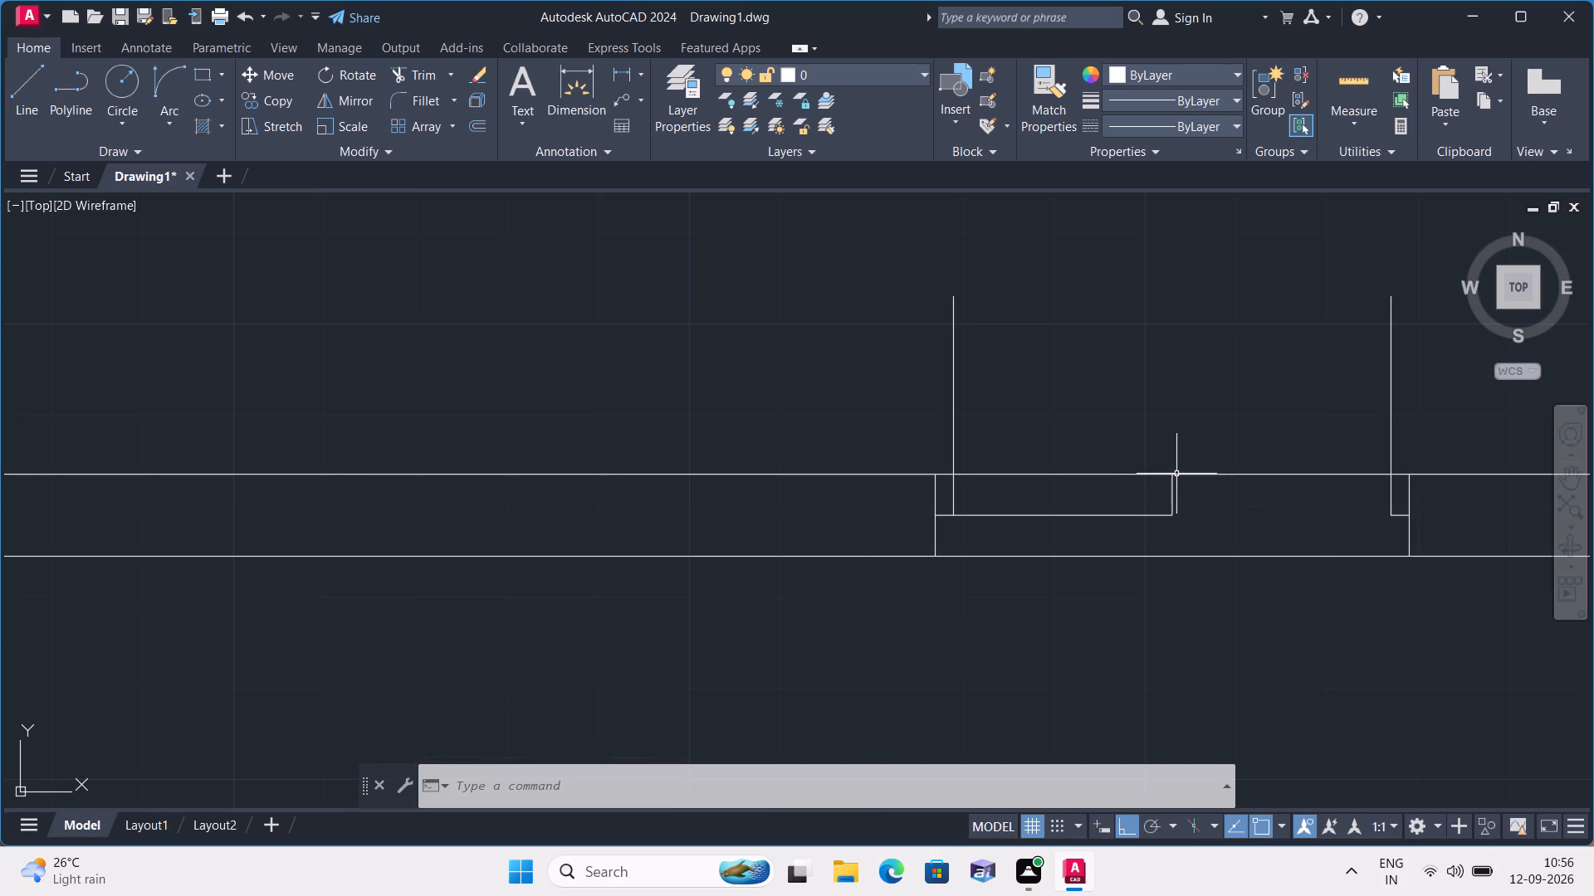
Delete the short vertical segment between the 2' horizontal line's end and the wall's upper face.
{"action": "scroll", "coordinate": [1176, 474], "scroll_direction": "up", "scroll_amount": 1}
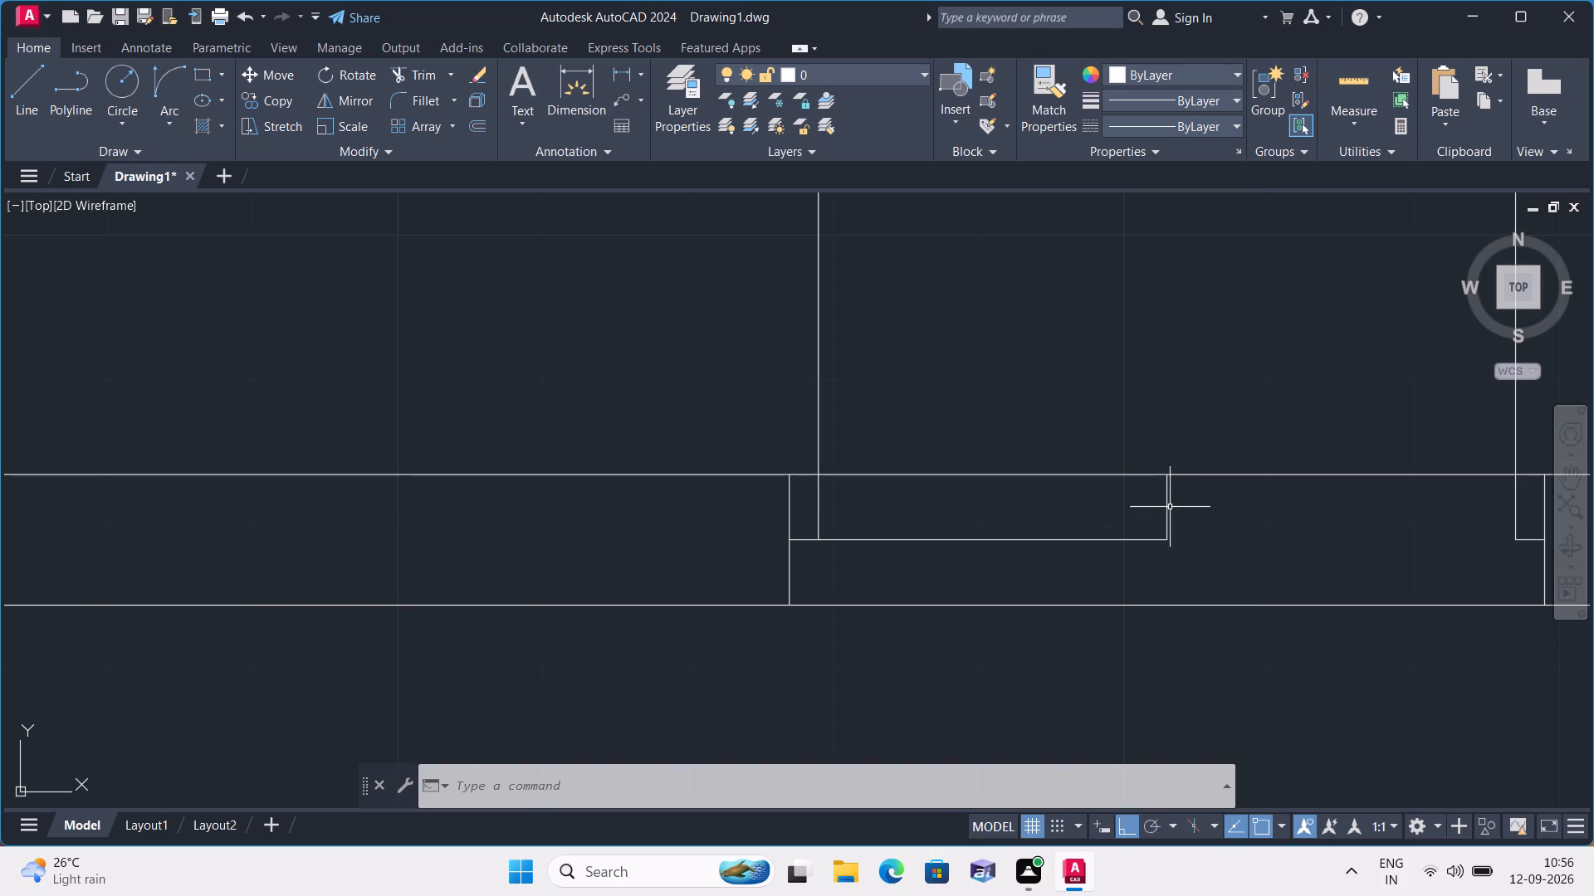
{"action": "left_click", "coordinate": [1166, 501]}
{"action": "key", "text": "Delete"}
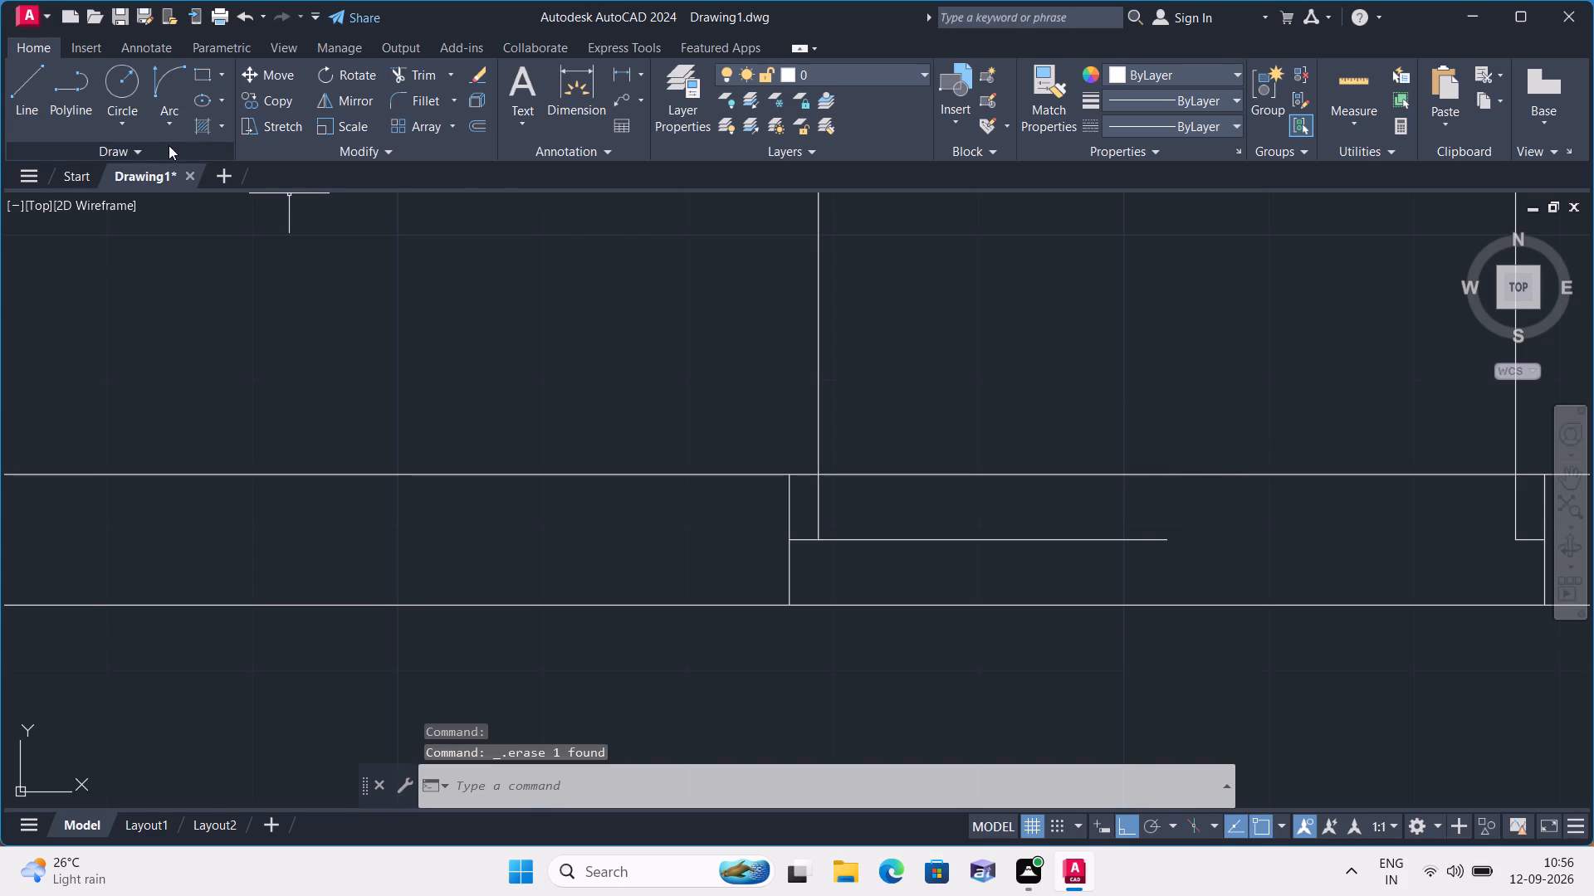
Draw a Start, End, Direction arc from the left leaf's top to the 2' horizontal line's free end, with a horizontal start tangent.
{"action": "left_click", "coordinate": [173, 120]}
{"action": "left_click", "coordinate": [200, 380]}
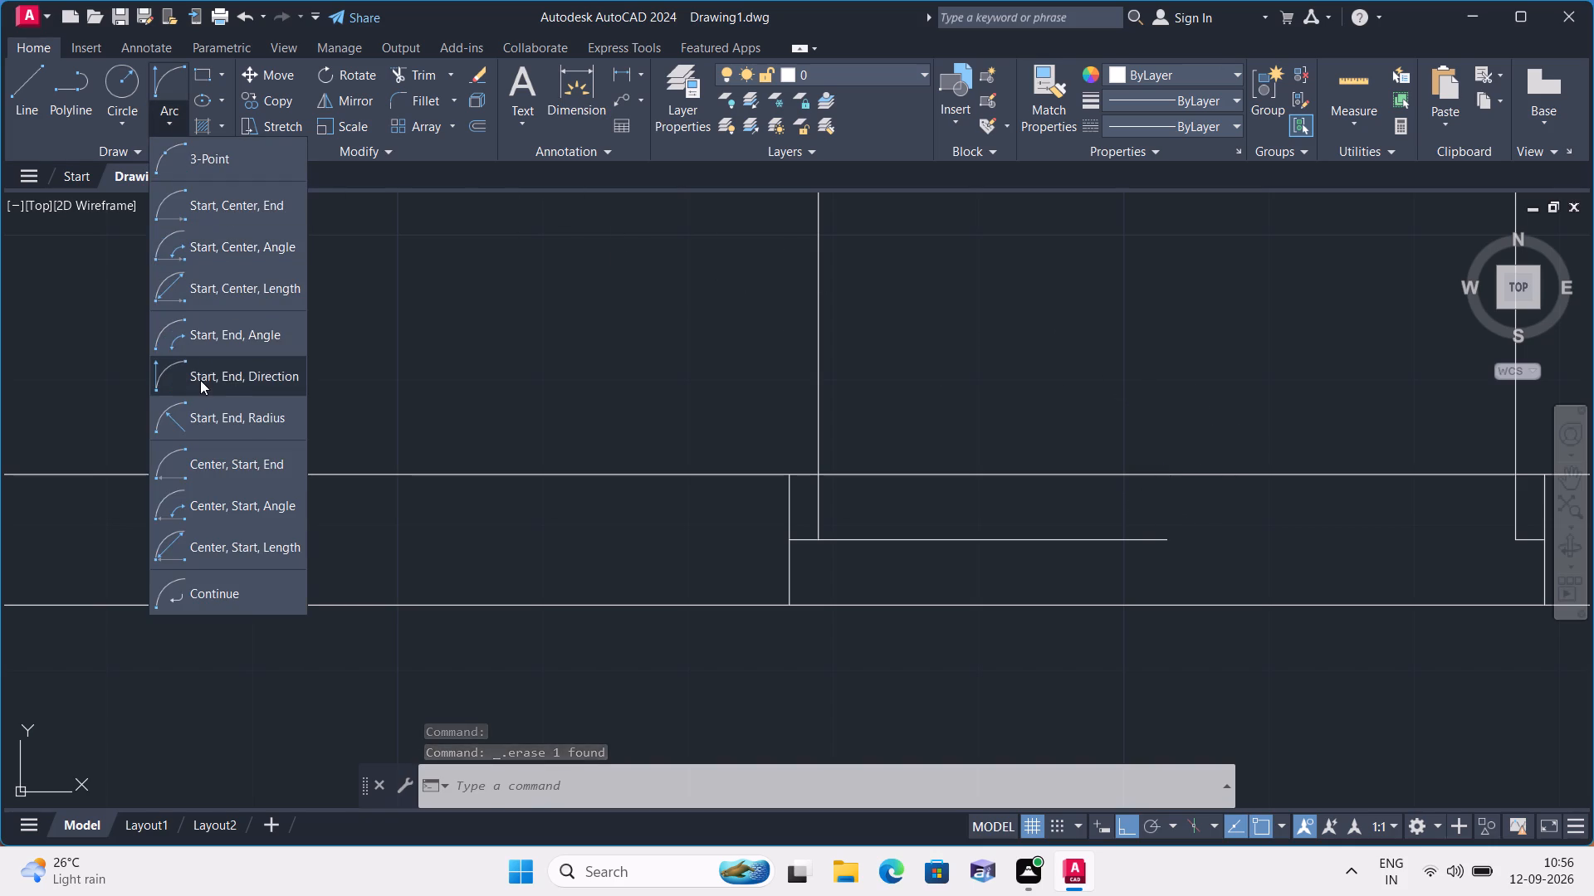
{"action": "scroll", "coordinate": [809, 343], "scroll_direction": "down", "scroll_amount": 1}
{"action": "left_click", "coordinate": [813, 246]}
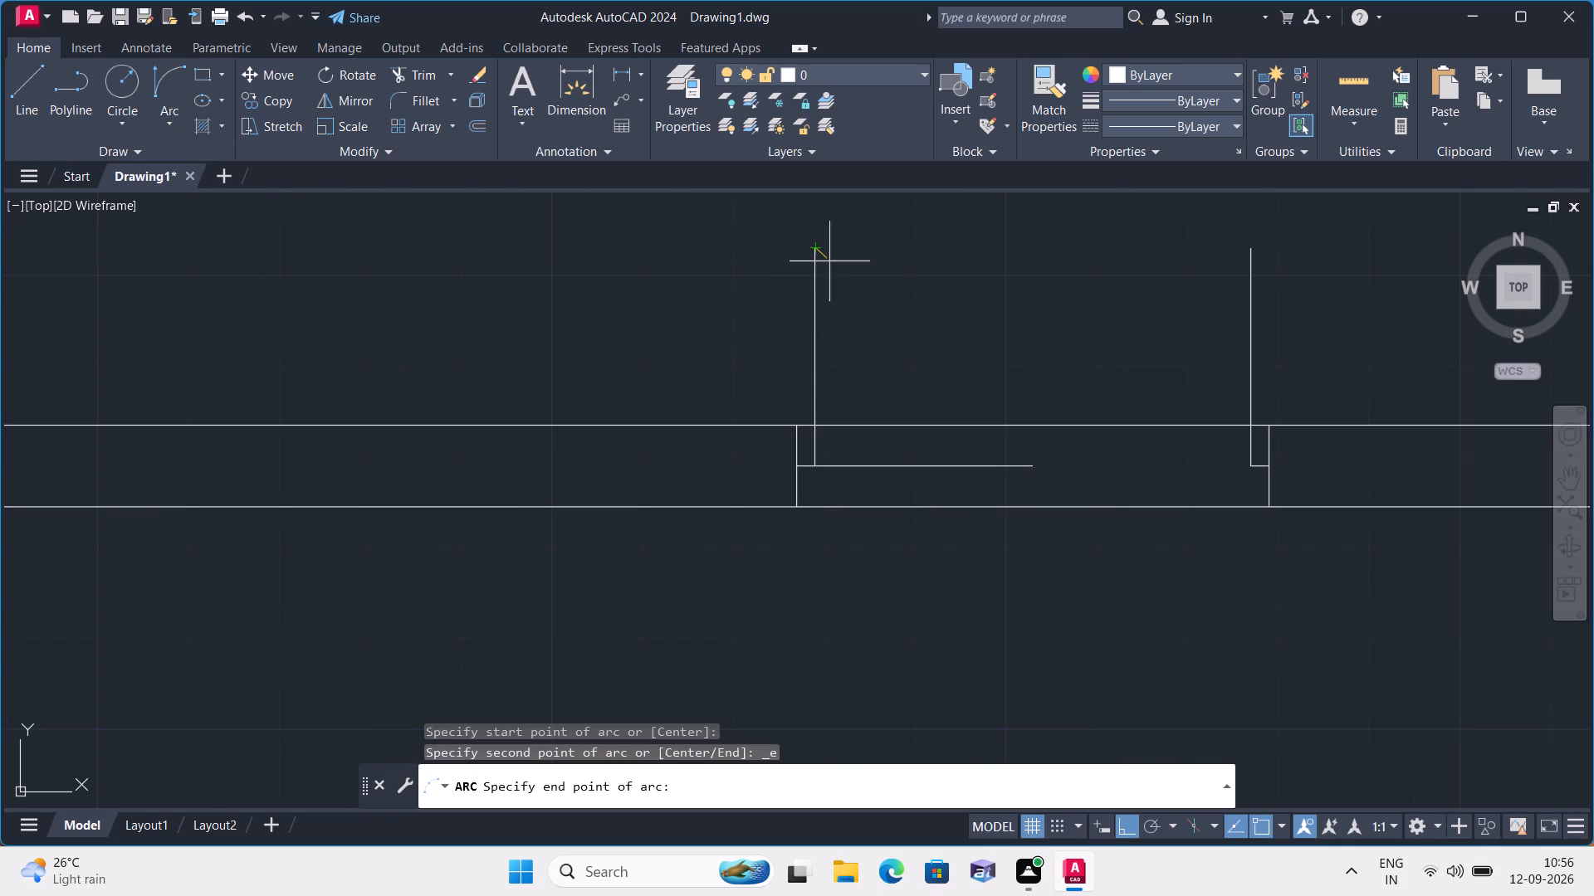
{"action": "left_click", "coordinate": [1035, 461]}
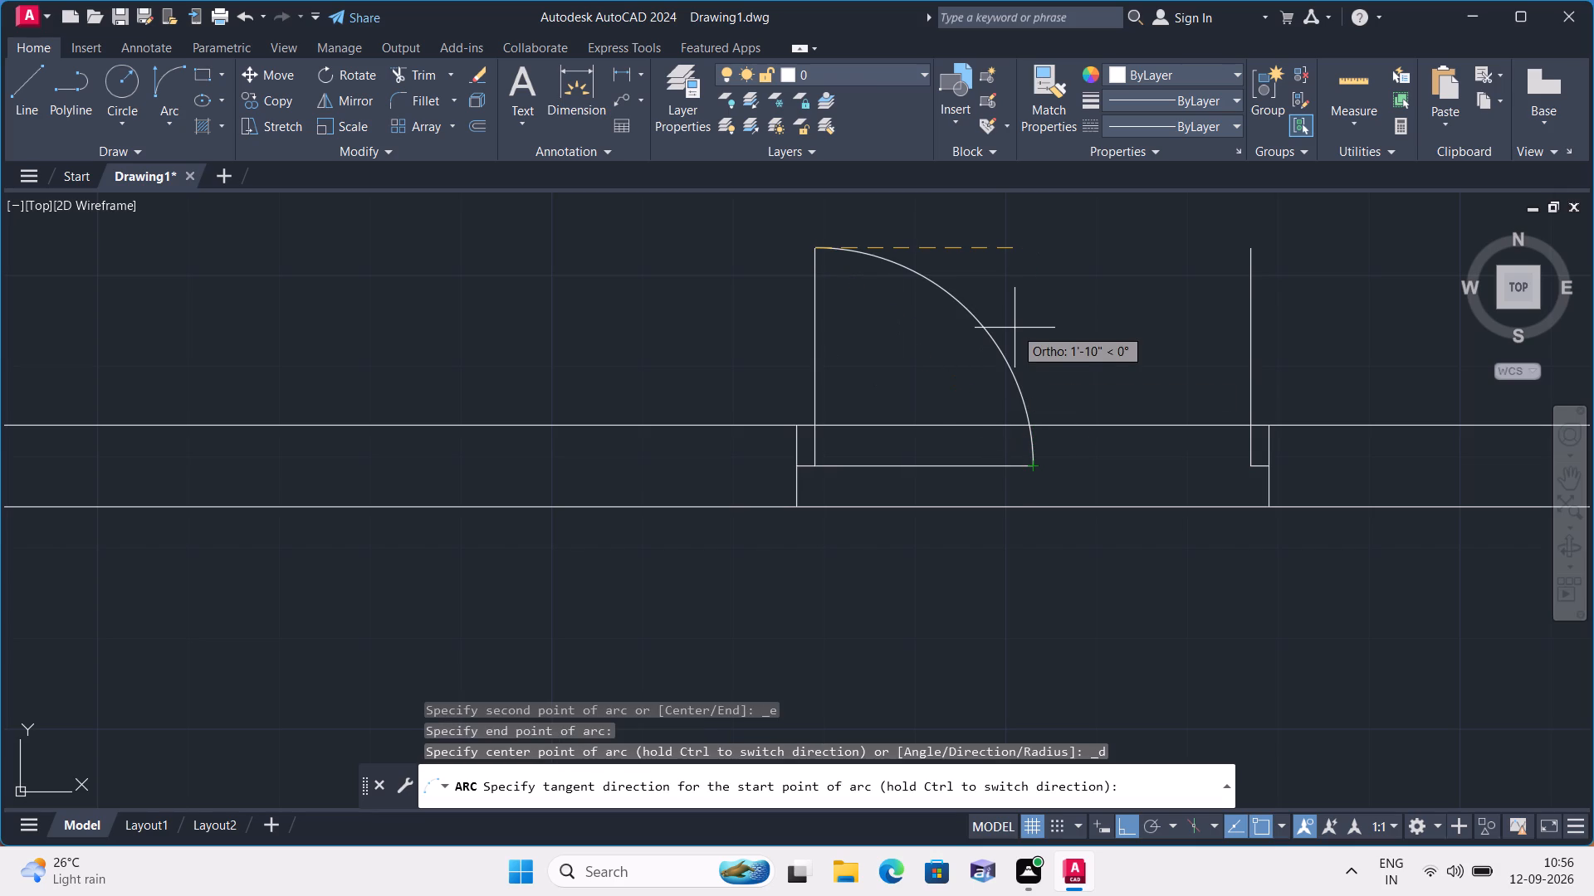
{"action": "left_click", "coordinate": [1014, 323]}
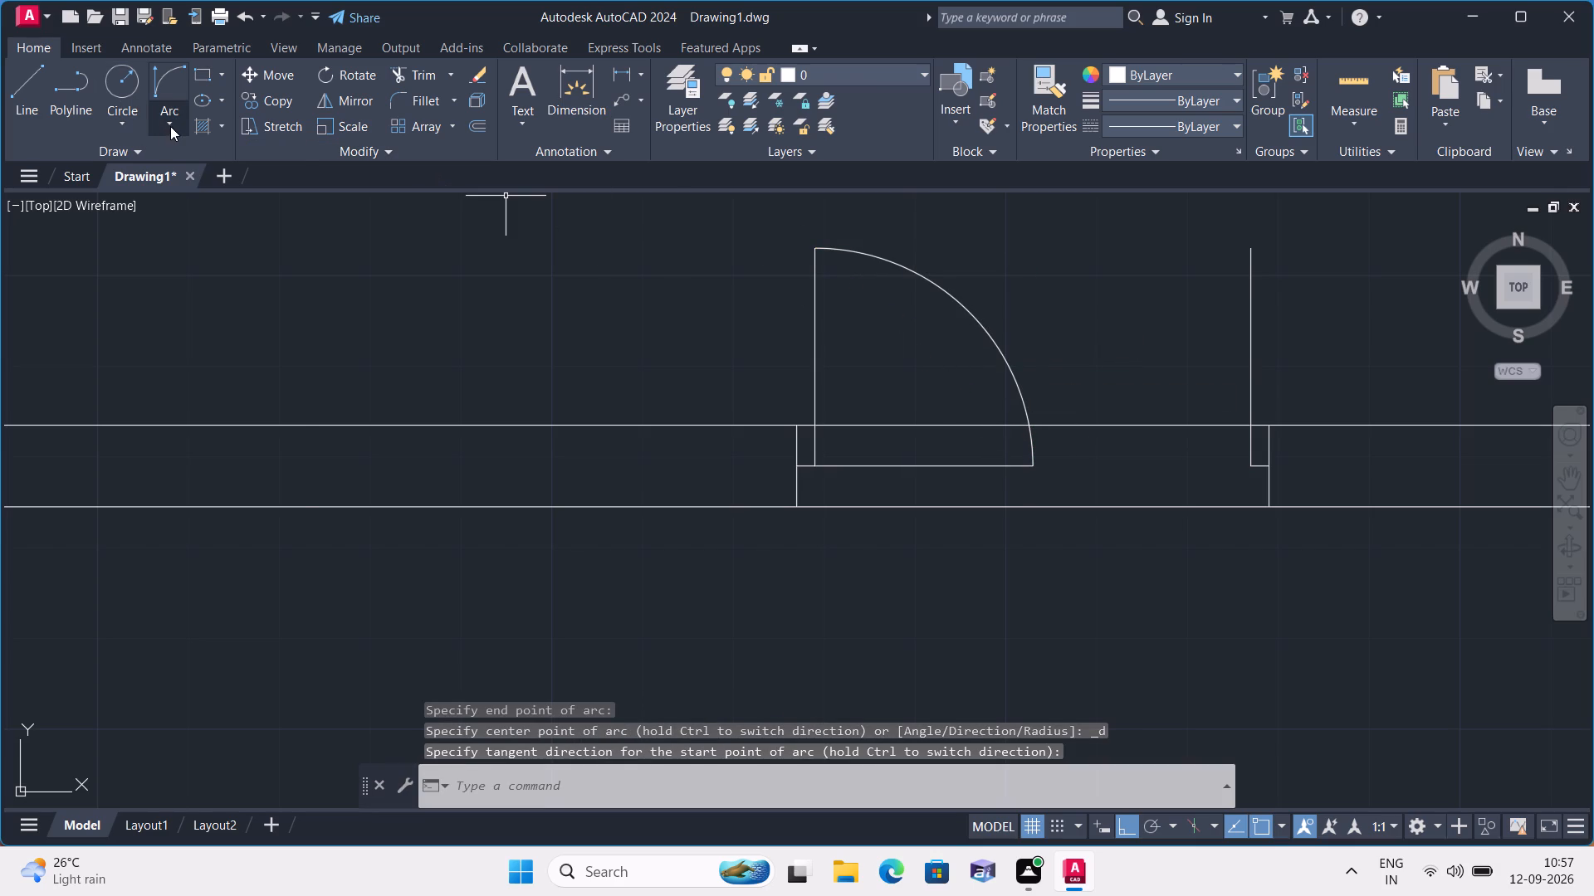
Draw a Start, End, Direction arc from the right leaf's top to the left arc's lower end, with a horizontal start tangent.
{"action": "left_click", "coordinate": [170, 126]}
{"action": "left_click", "coordinate": [255, 371]}
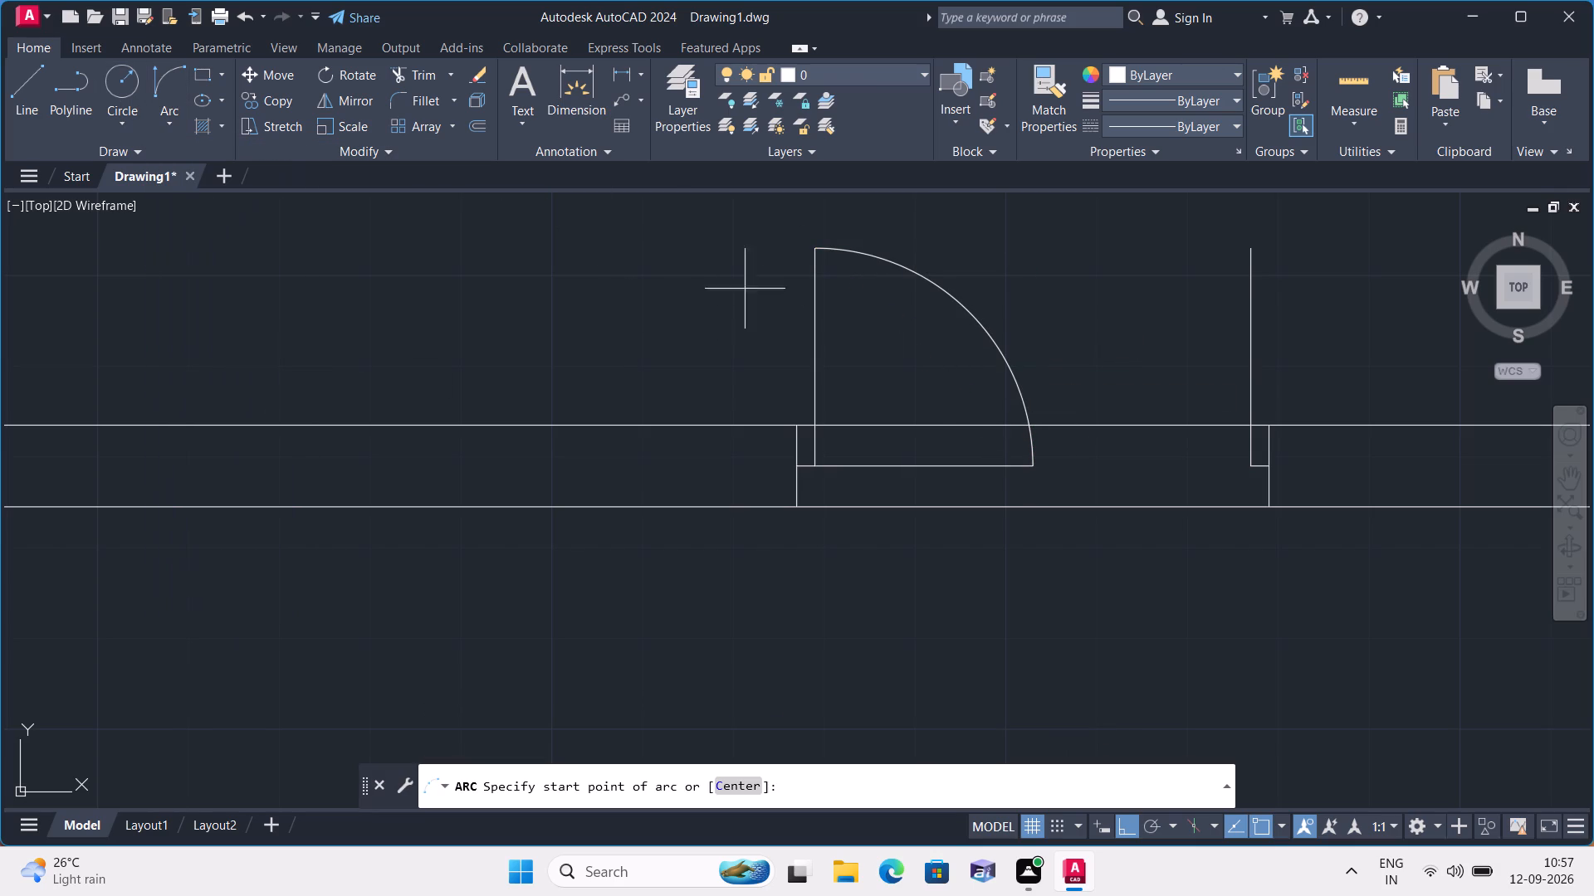
{"action": "left_click", "coordinate": [1249, 245]}
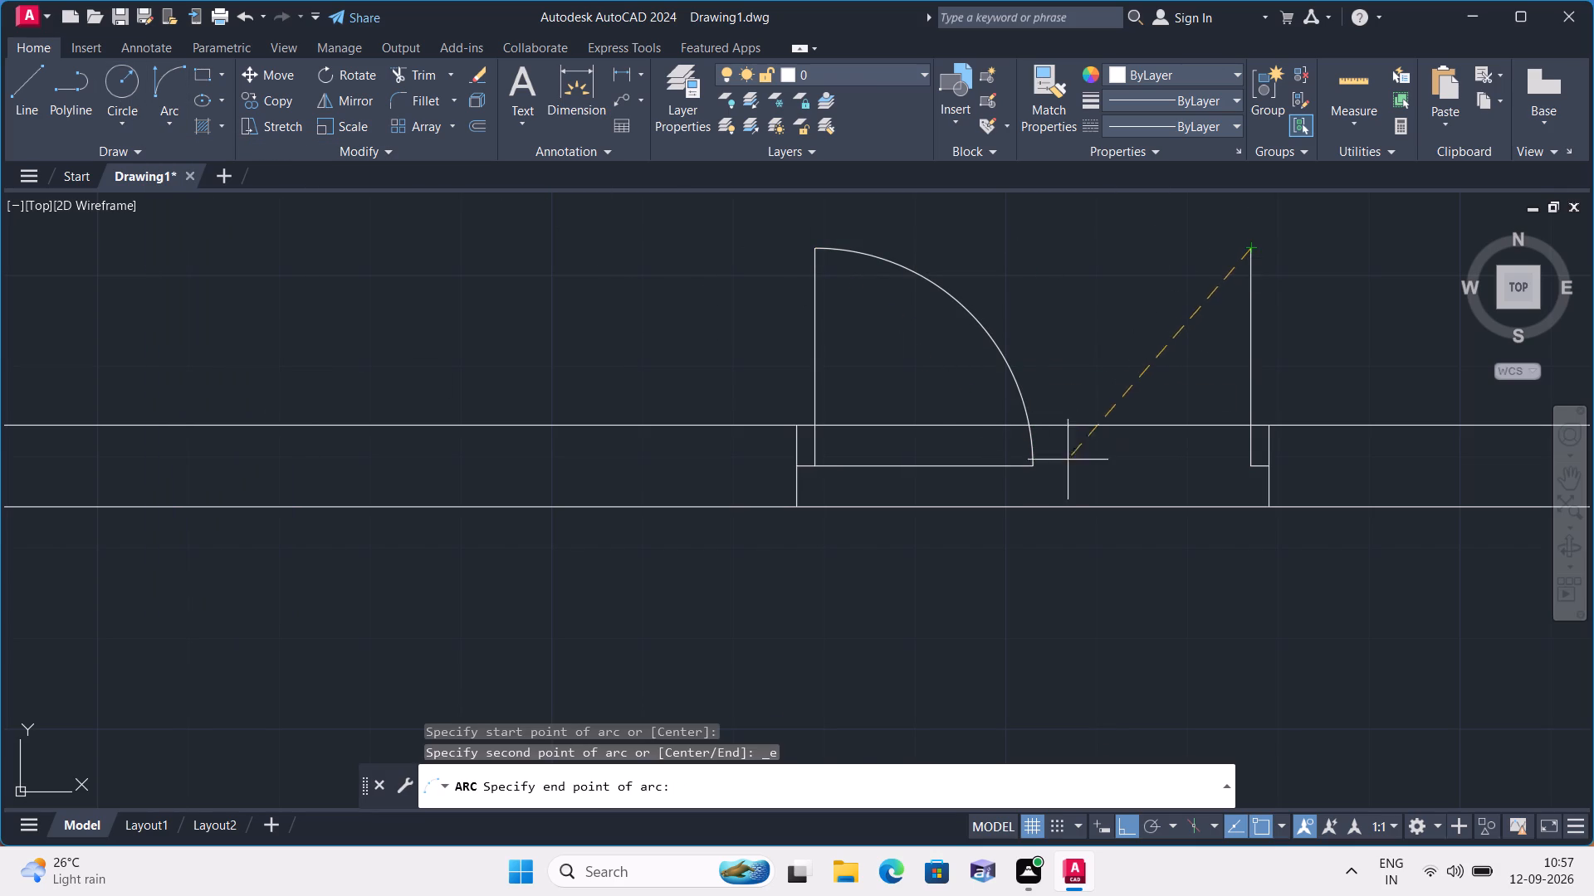
{"action": "left_click", "coordinate": [1033, 465]}
{"action": "left_click", "coordinate": [1019, 266]}
Delete the 2' horizontal construction line at the base of the left door leaf.
{"action": "scroll", "coordinate": [1019, 266], "scroll_direction": "down", "scroll_amount": 1}
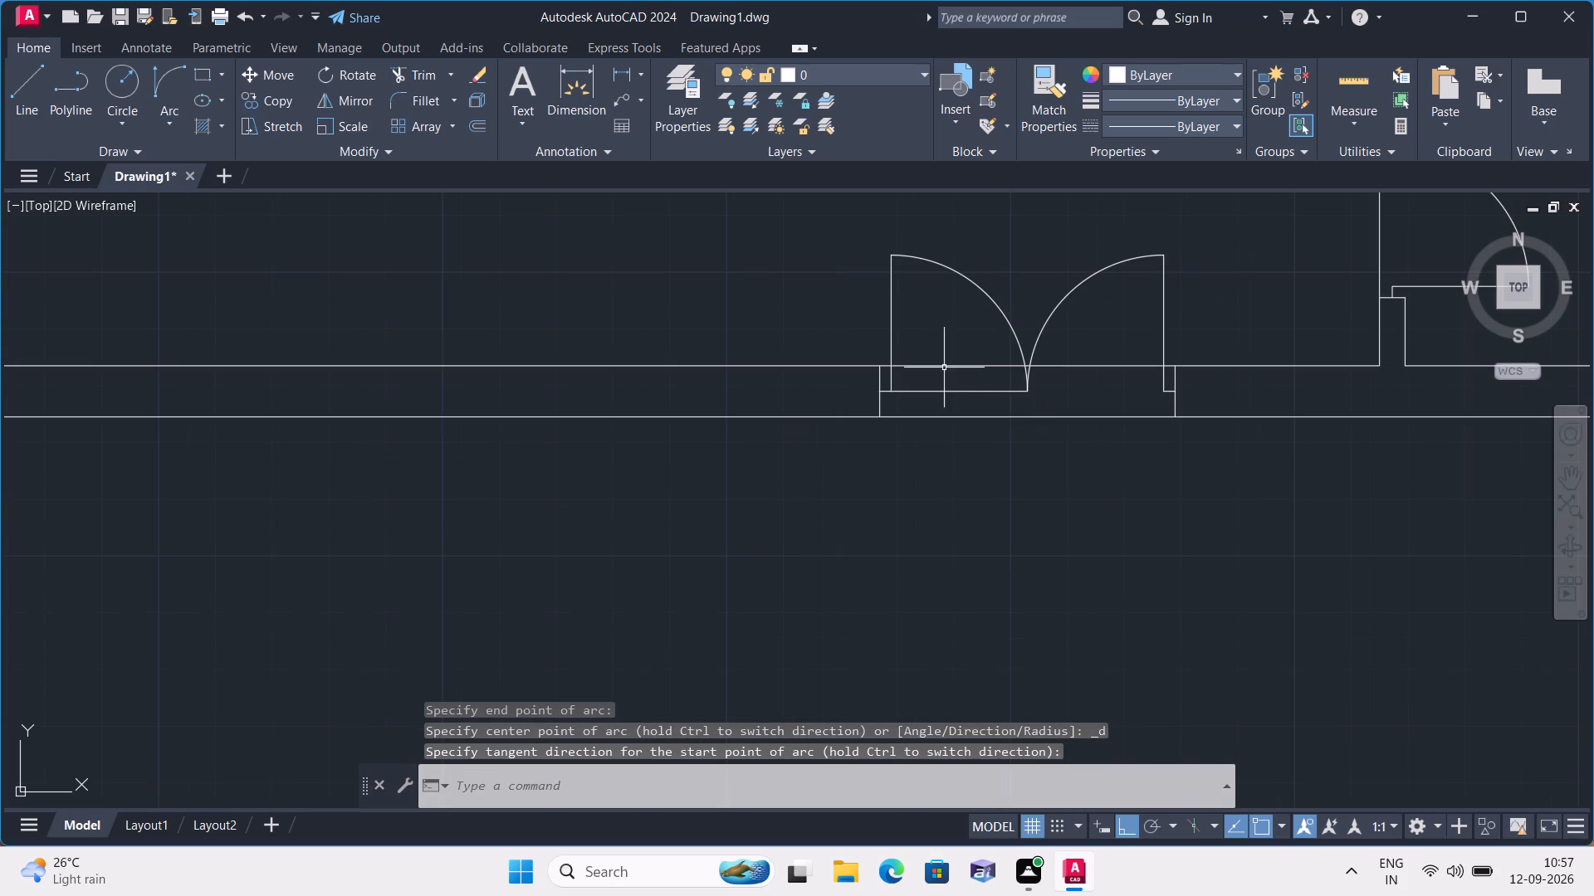
{"action": "left_click", "coordinate": [942, 392]}
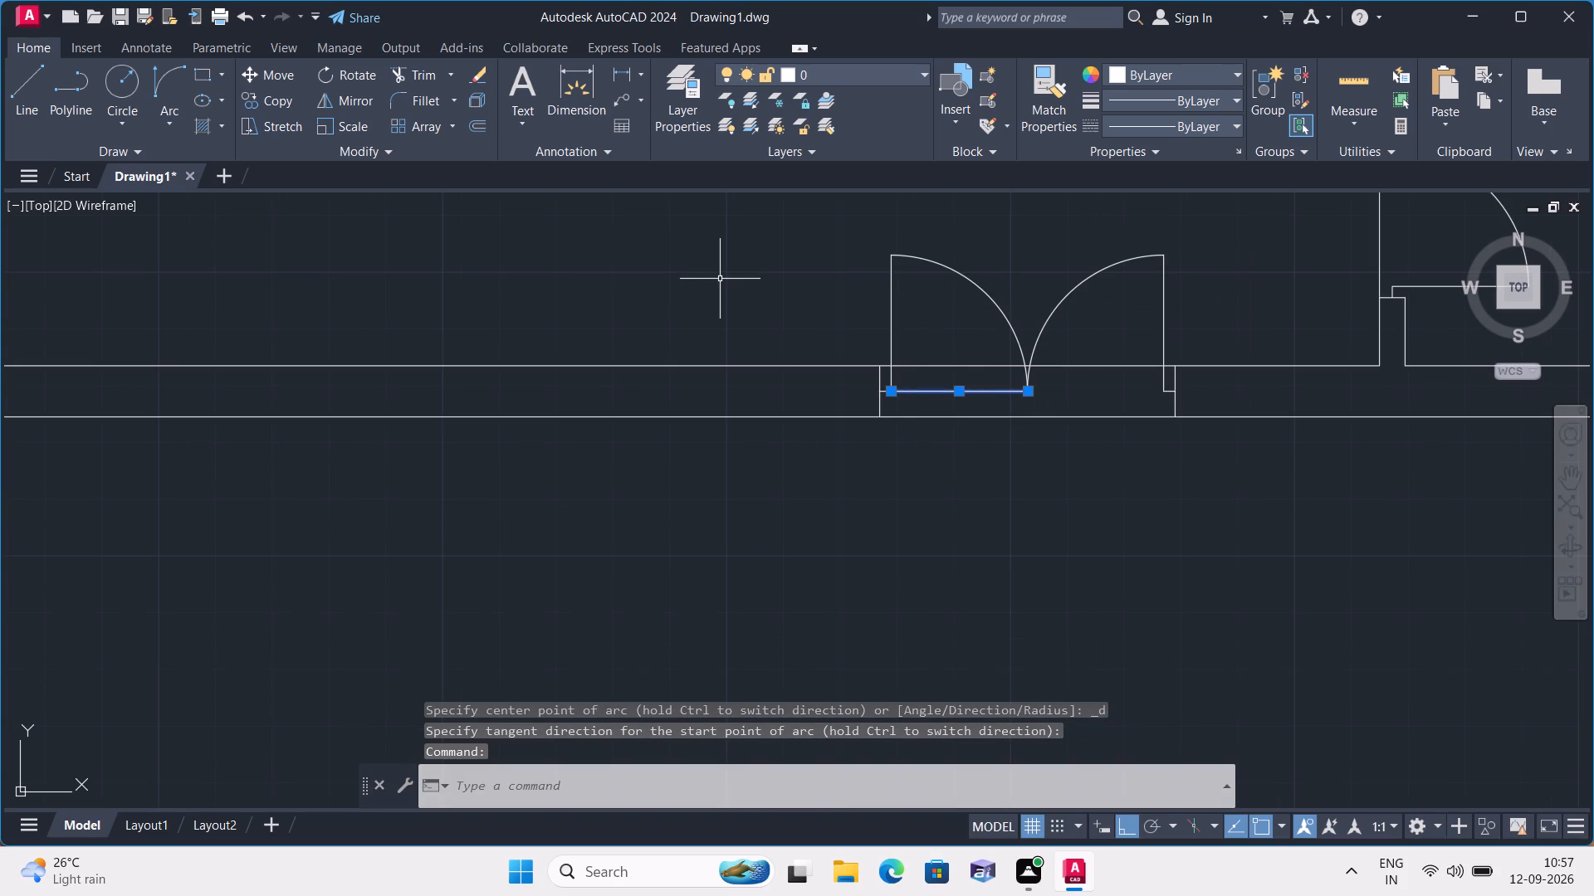
{"action": "key", "text": "Delete"}
Trim the wall's upper line between the two jambs, clearing every segment across the double-door opening.
{"action": "type", "text": "trim"}
{"action": "key", "text": "space"}
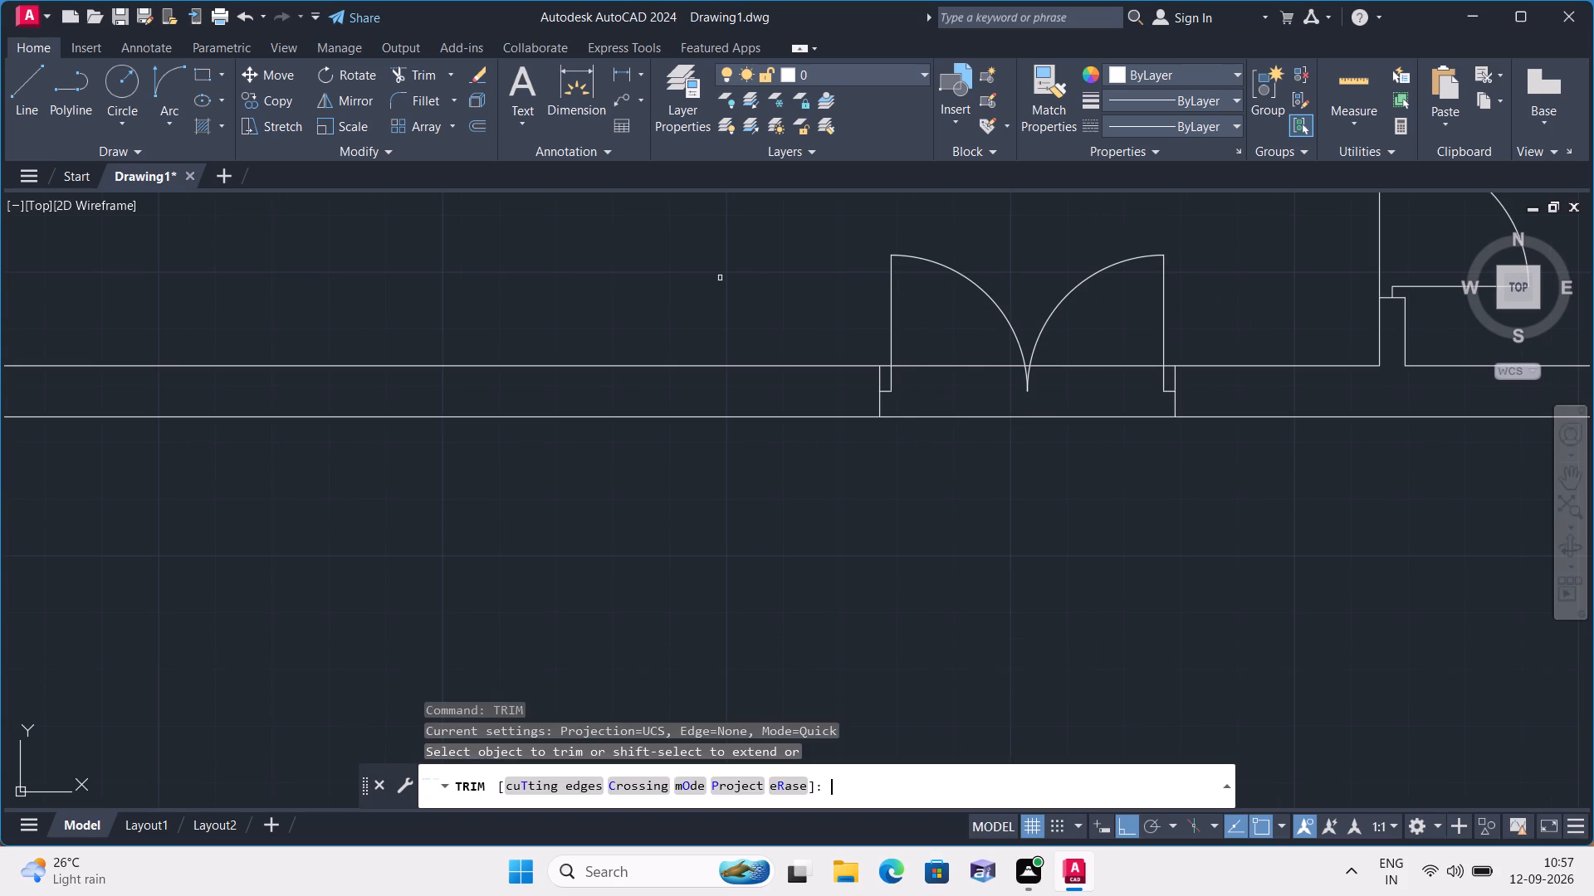
{"action": "scroll", "coordinate": [839, 347], "scroll_direction": "up", "scroll_amount": 2}
{"action": "left_click", "coordinate": [953, 399]}
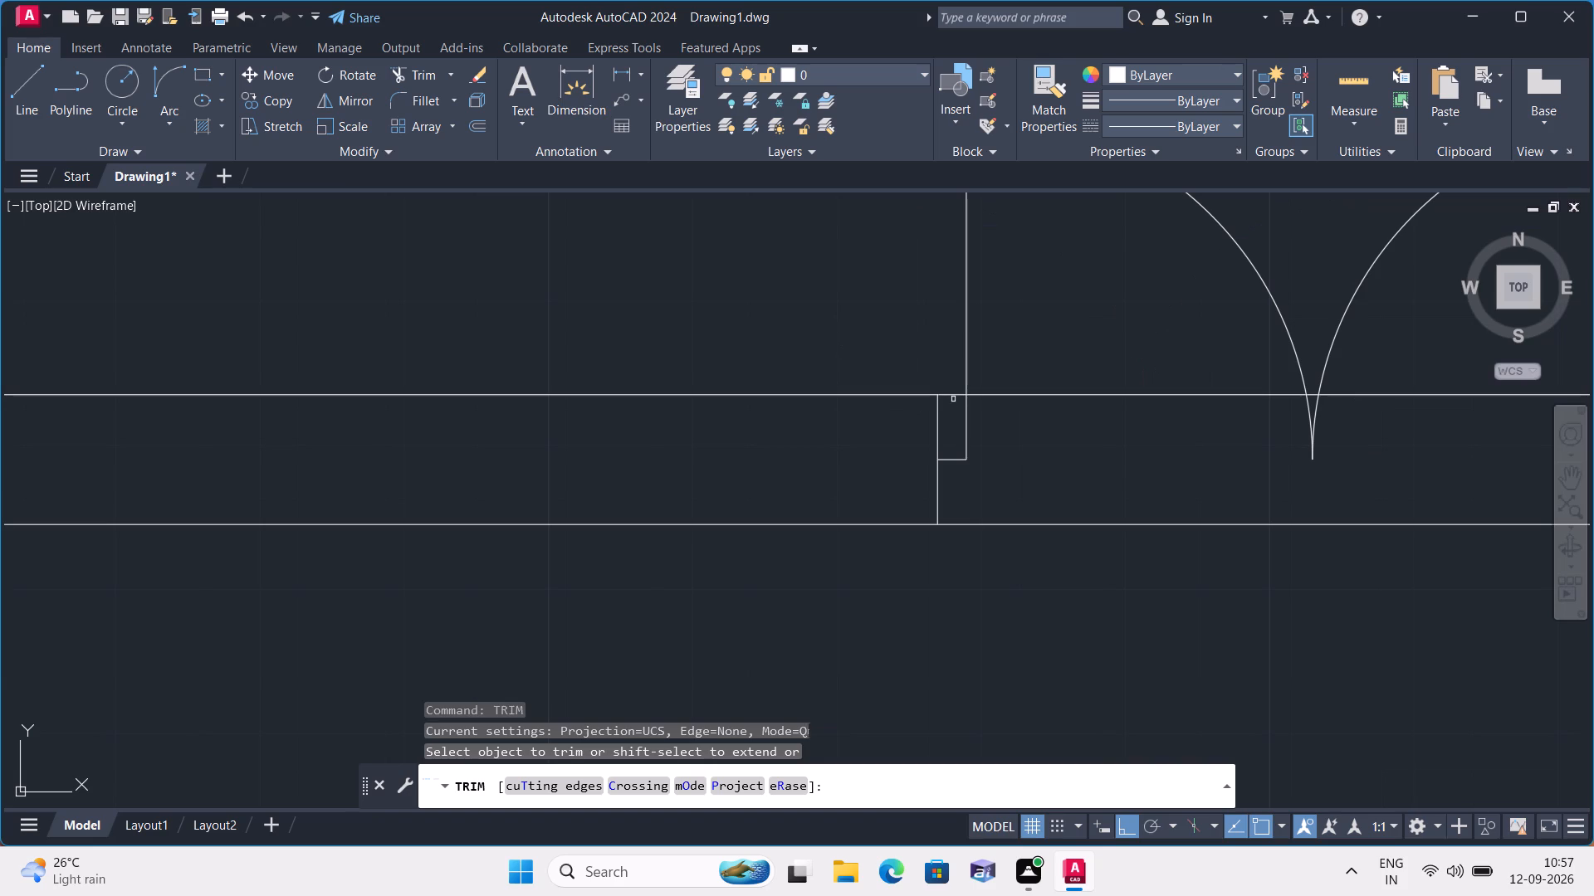
{"action": "left_click", "coordinate": [952, 390]}
{"action": "left_click", "coordinate": [1048, 392]}
{"action": "scroll", "coordinate": [1098, 376], "scroll_direction": "down", "scroll_amount": 1}
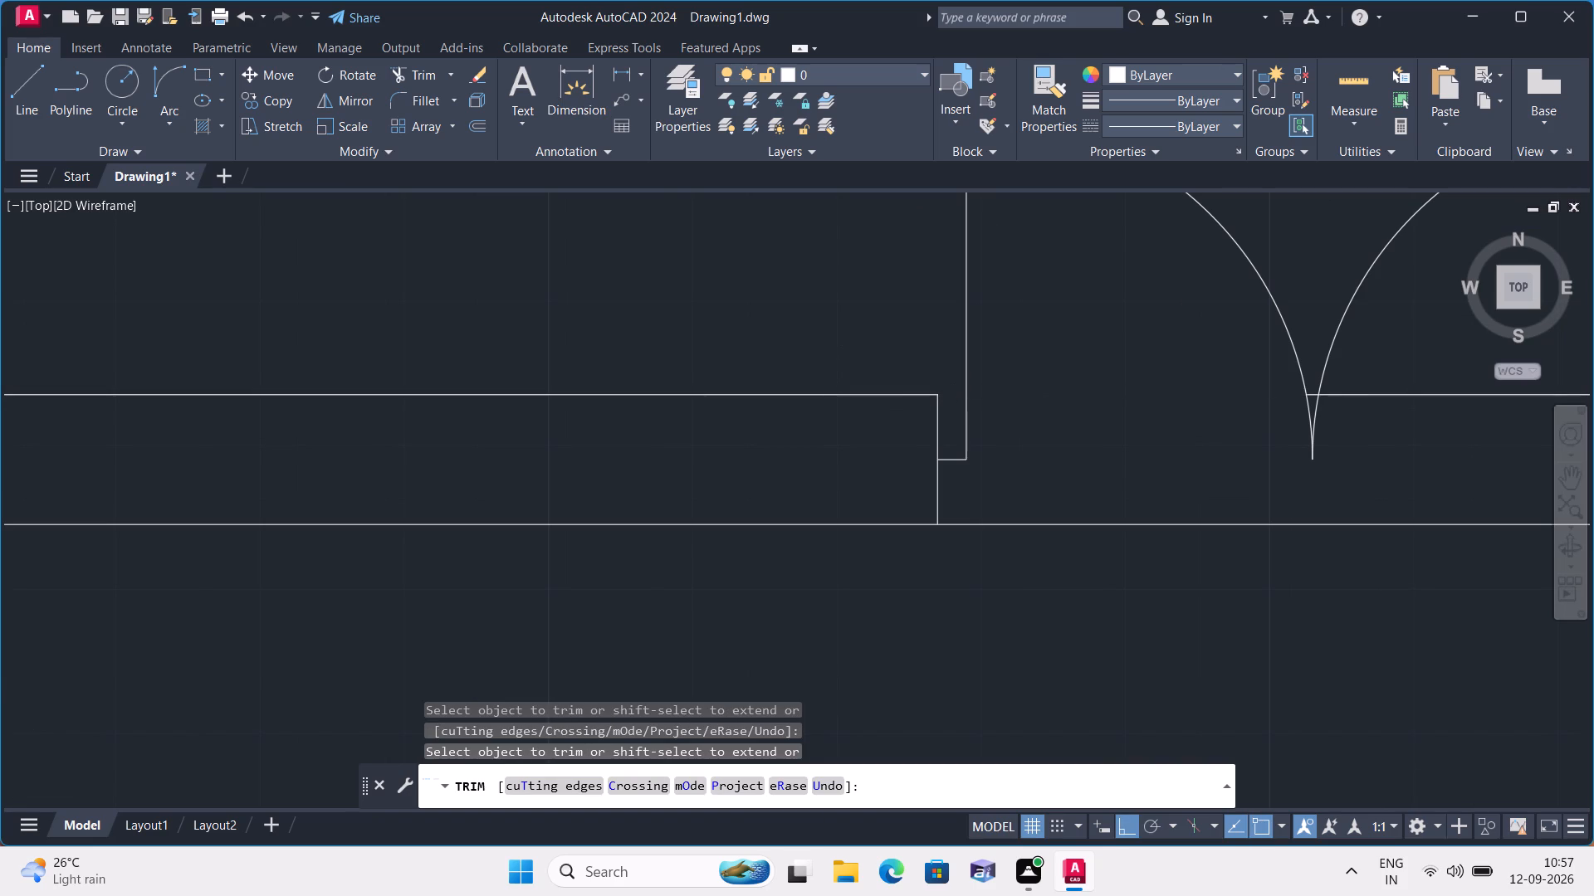
{"action": "scroll", "coordinate": [1215, 395], "scroll_direction": "up", "scroll_amount": 3}
{"action": "left_click", "coordinate": [1274, 368]}
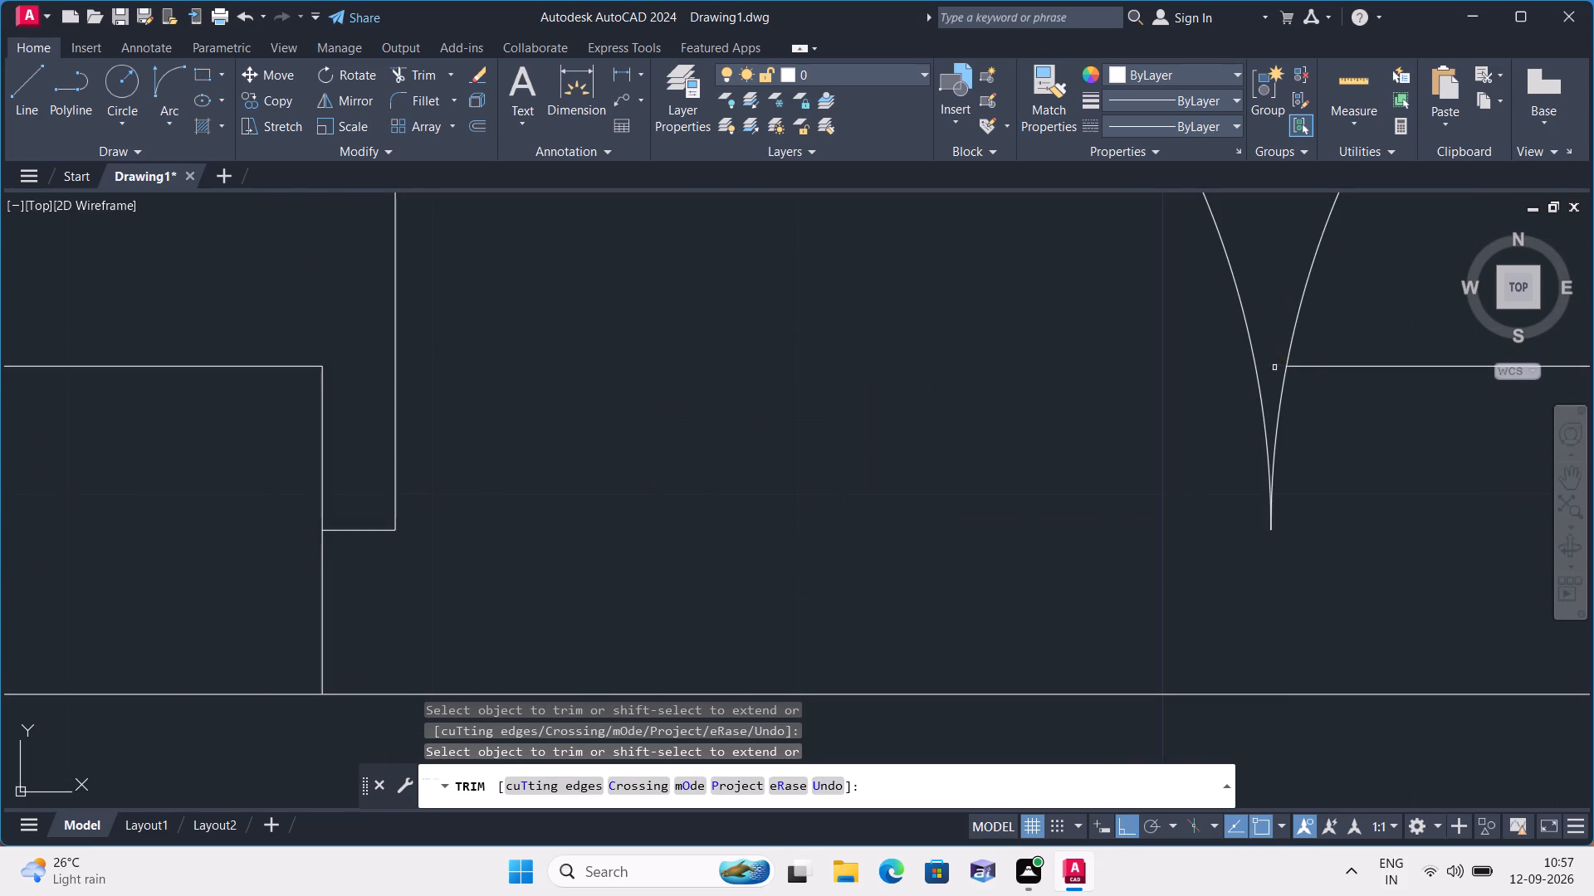
{"action": "left_click", "coordinate": [1317, 363]}
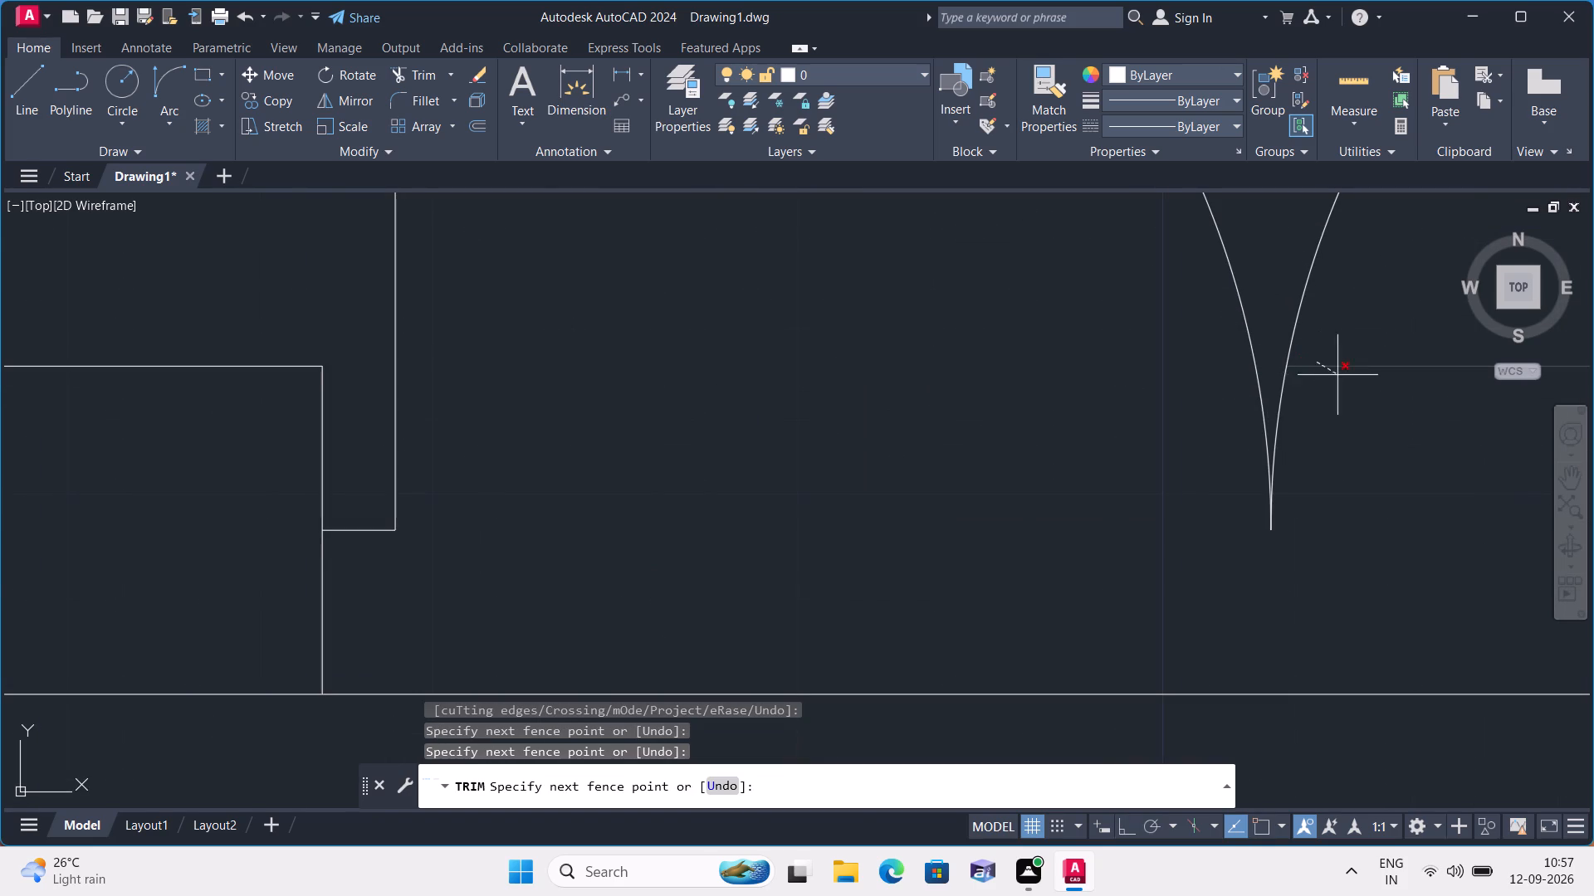
{"action": "scroll", "coordinate": [1338, 375], "scroll_direction": "down", "scroll_amount": 3}
{"action": "left_click", "coordinate": [1344, 382]}
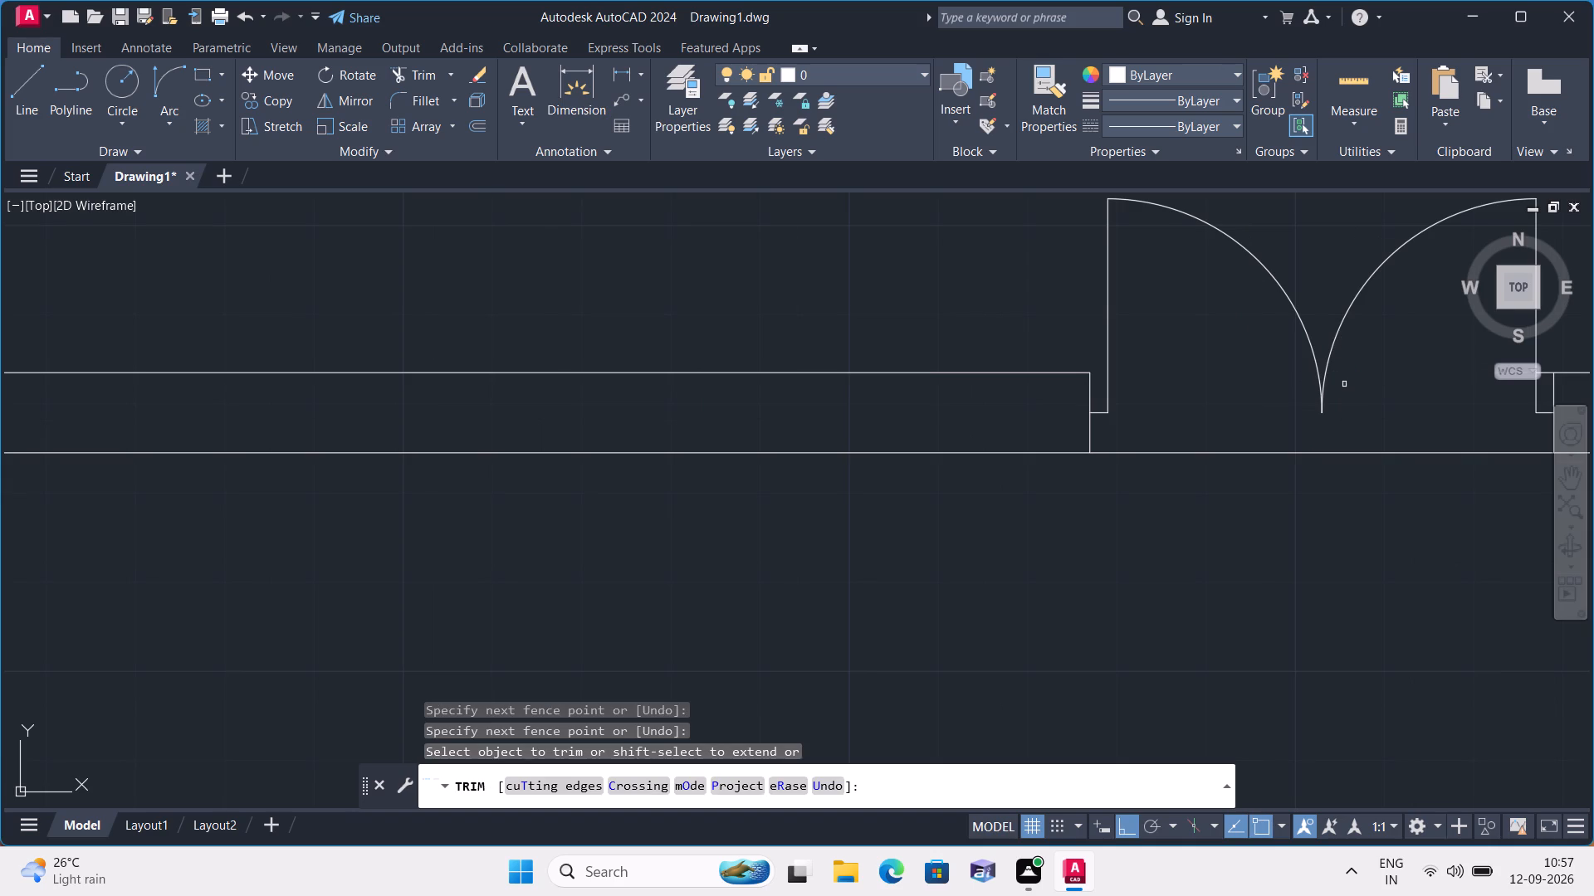
{"action": "middle_click_drag", "start_coordinate": [1344, 382], "coordinate": [1019, 385]}
{"action": "scroll", "coordinate": [1331, 382], "scroll_direction": "down", "scroll_amount": 1}
{"action": "scroll", "coordinate": [1151, 386], "scroll_direction": "up", "scroll_amount": 3}
{"action": "left_click", "coordinate": [1118, 368]}
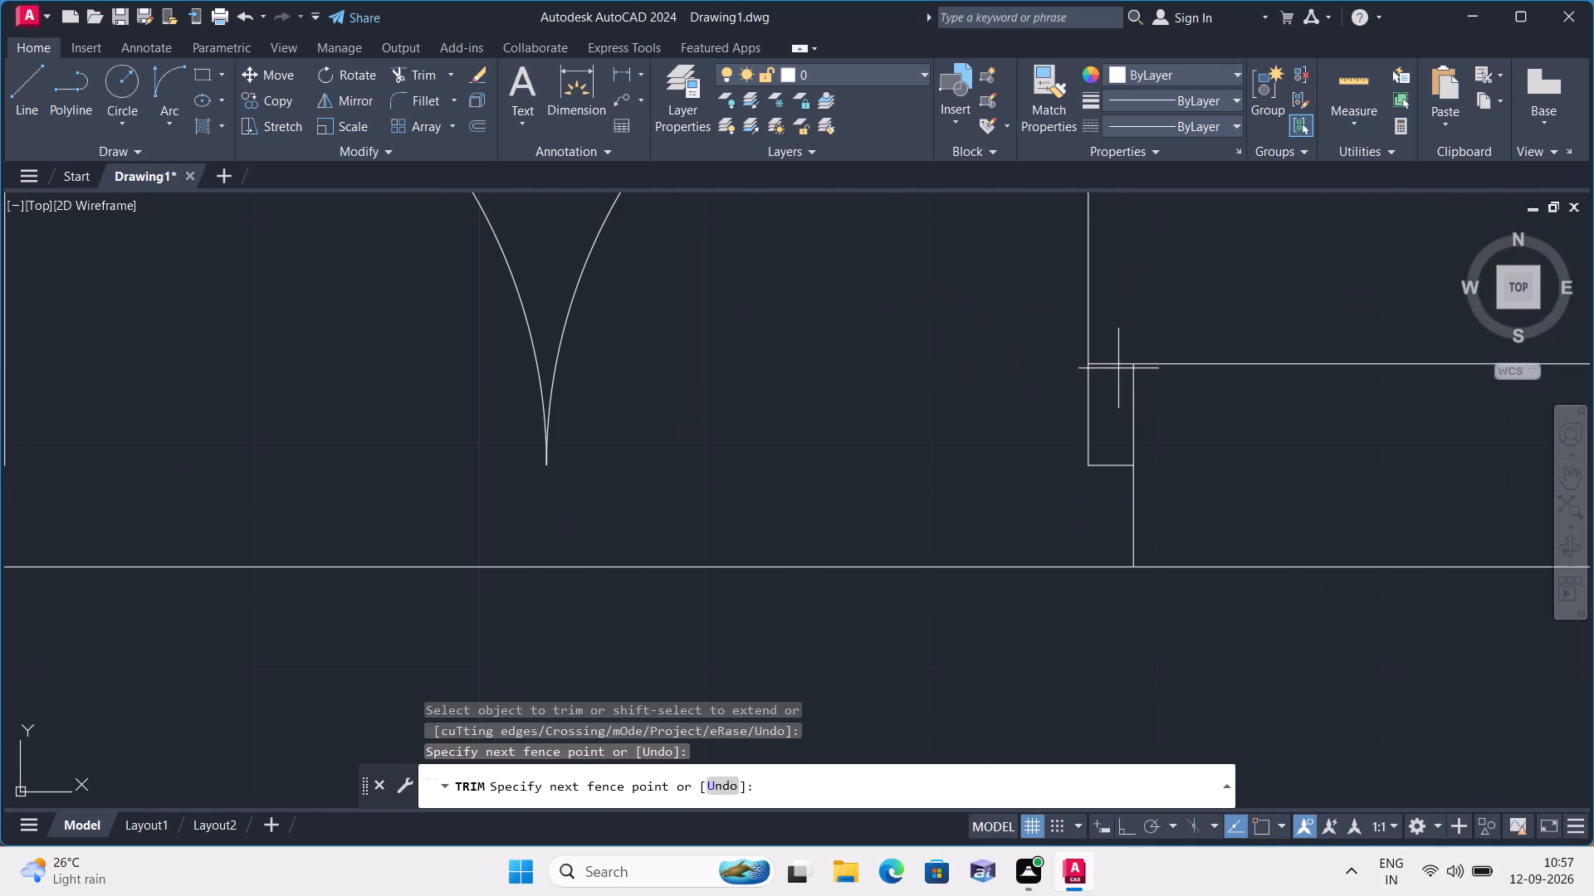
{"action": "left_click", "coordinate": [1118, 358]}
{"action": "scroll", "coordinate": [1118, 352], "scroll_direction": "down", "scroll_amount": 3}
{"action": "scroll", "coordinate": [970, 248], "scroll_direction": "down", "scroll_amount": 2}
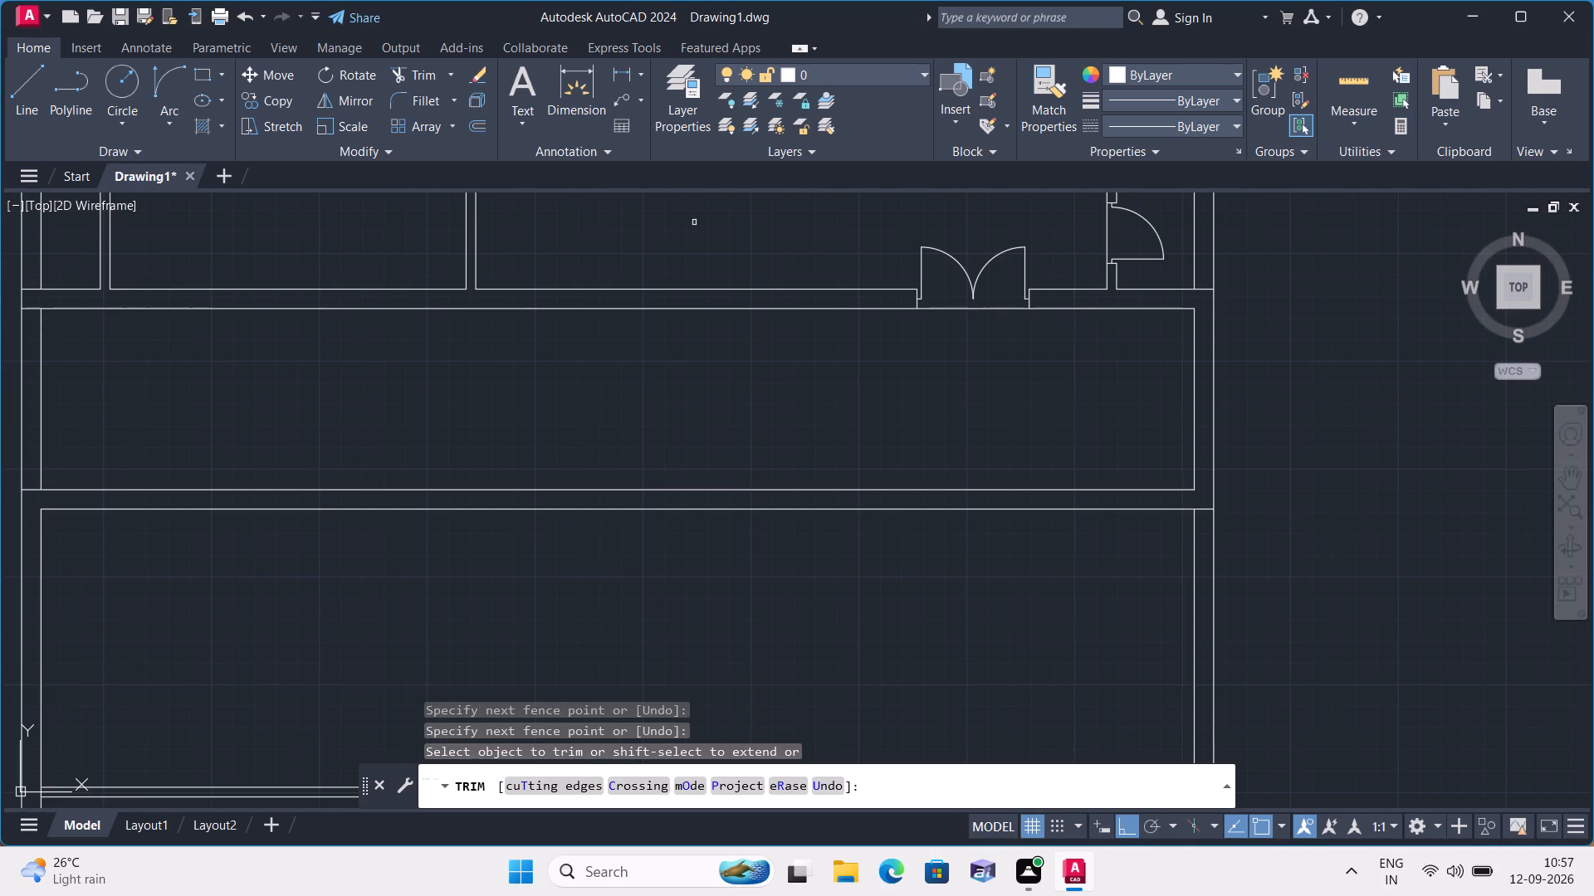
{"action": "key", "text": "Escape"}
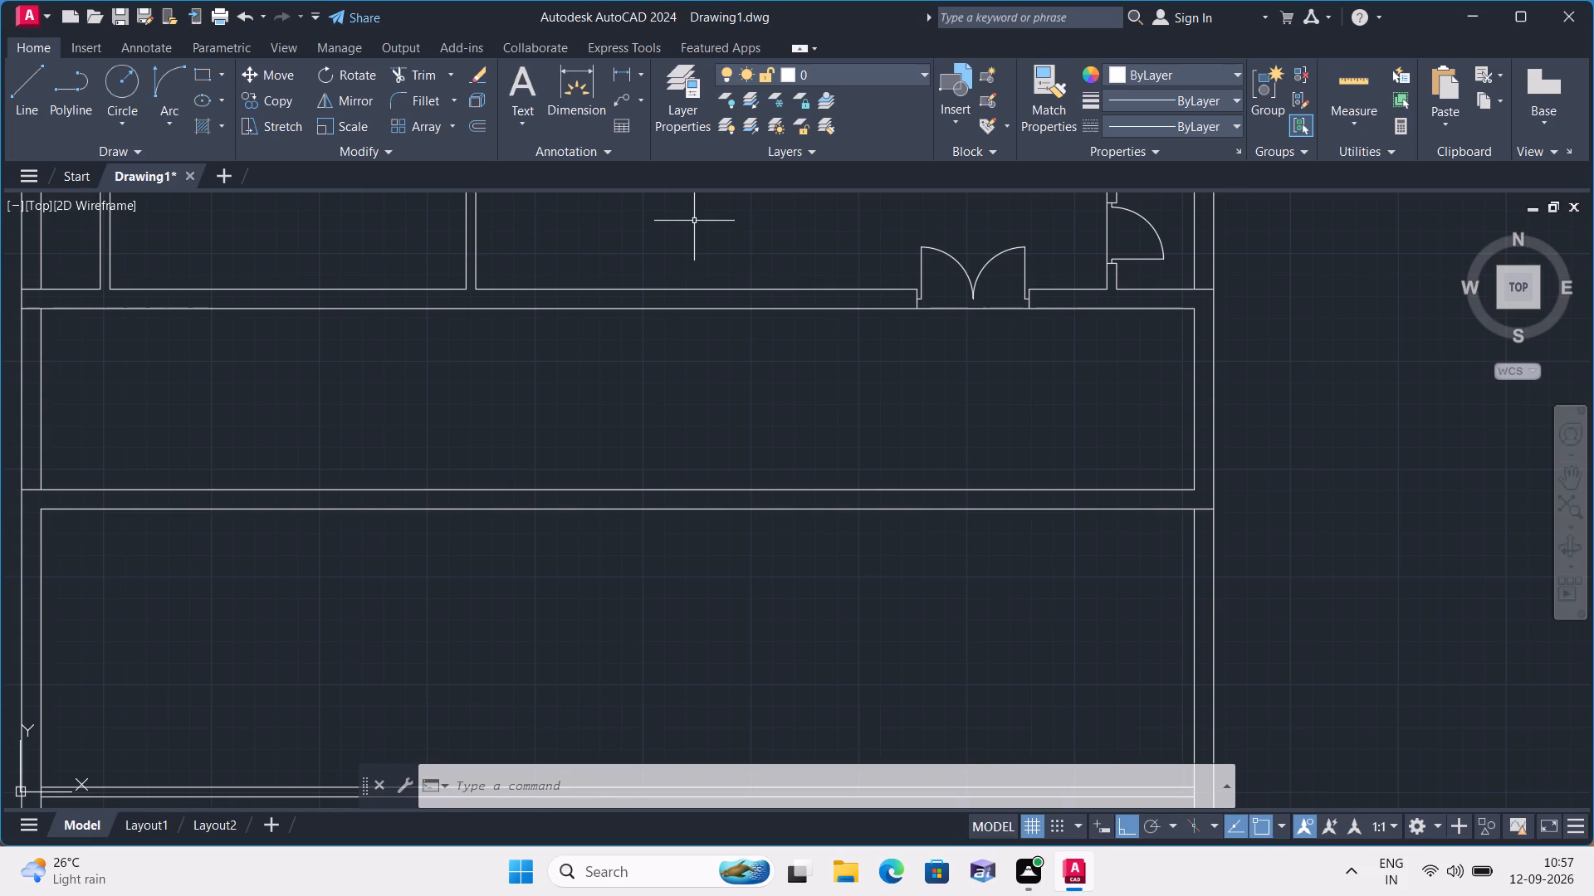
Mirror both stubs, leaves and swing arcs of the double door about a horizontal line below the wall, keeping the originals.
{"action": "scroll", "coordinate": [852, 277], "scroll_direction": "up", "scroll_amount": 2}
{"action": "scroll", "coordinate": [1008, 331], "scroll_direction": "down", "scroll_amount": 1}
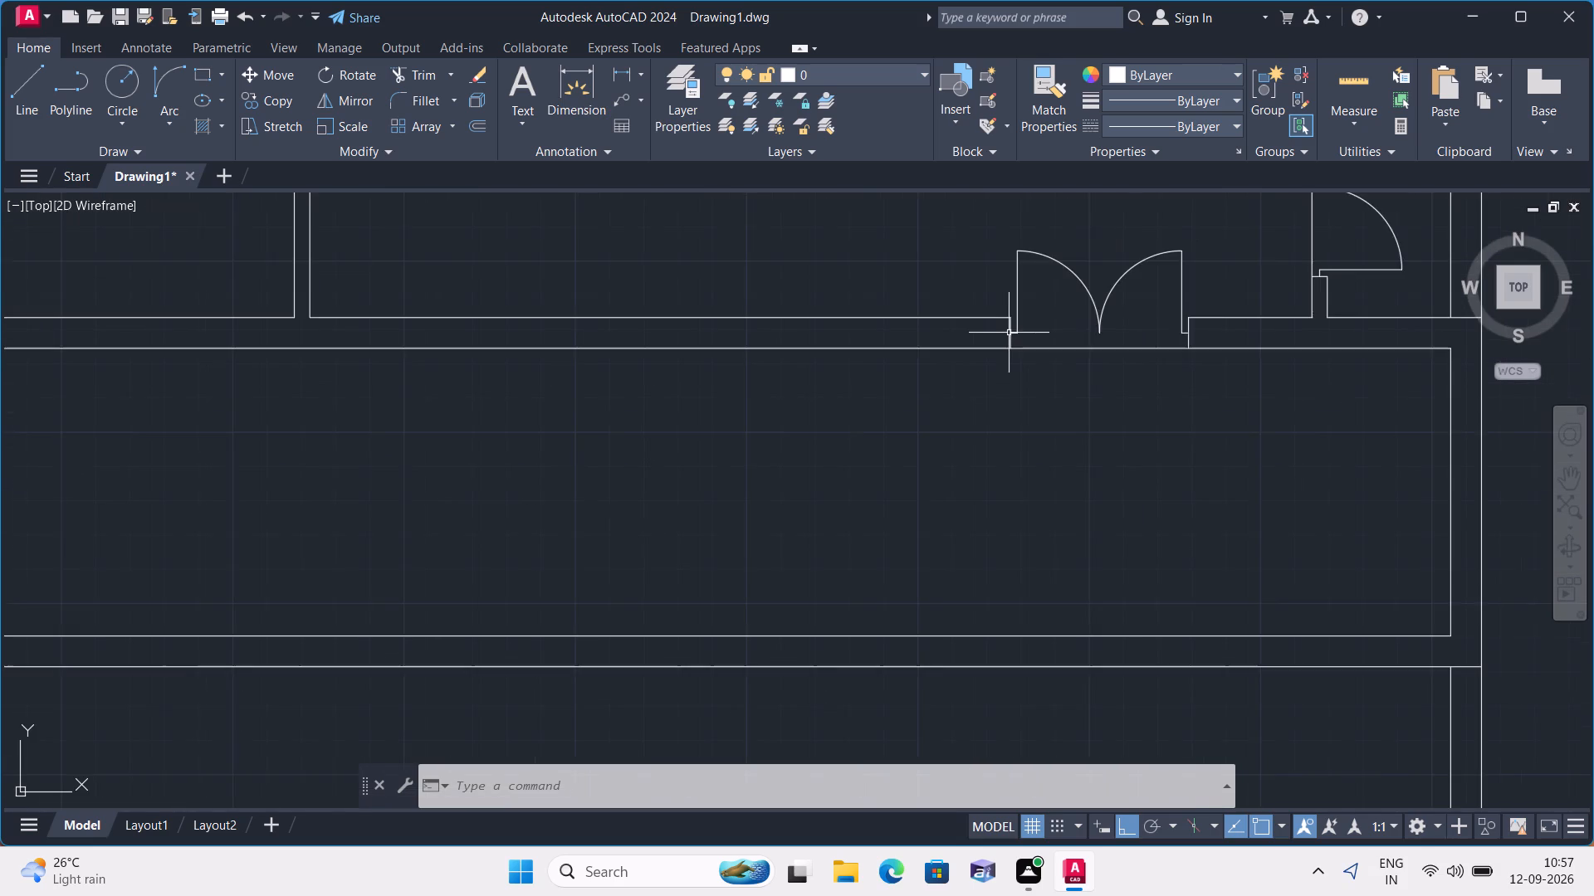
{"action": "scroll", "coordinate": [1009, 334], "scroll_direction": "up", "scroll_amount": 3}
{"action": "left_click", "coordinate": [1015, 334]}
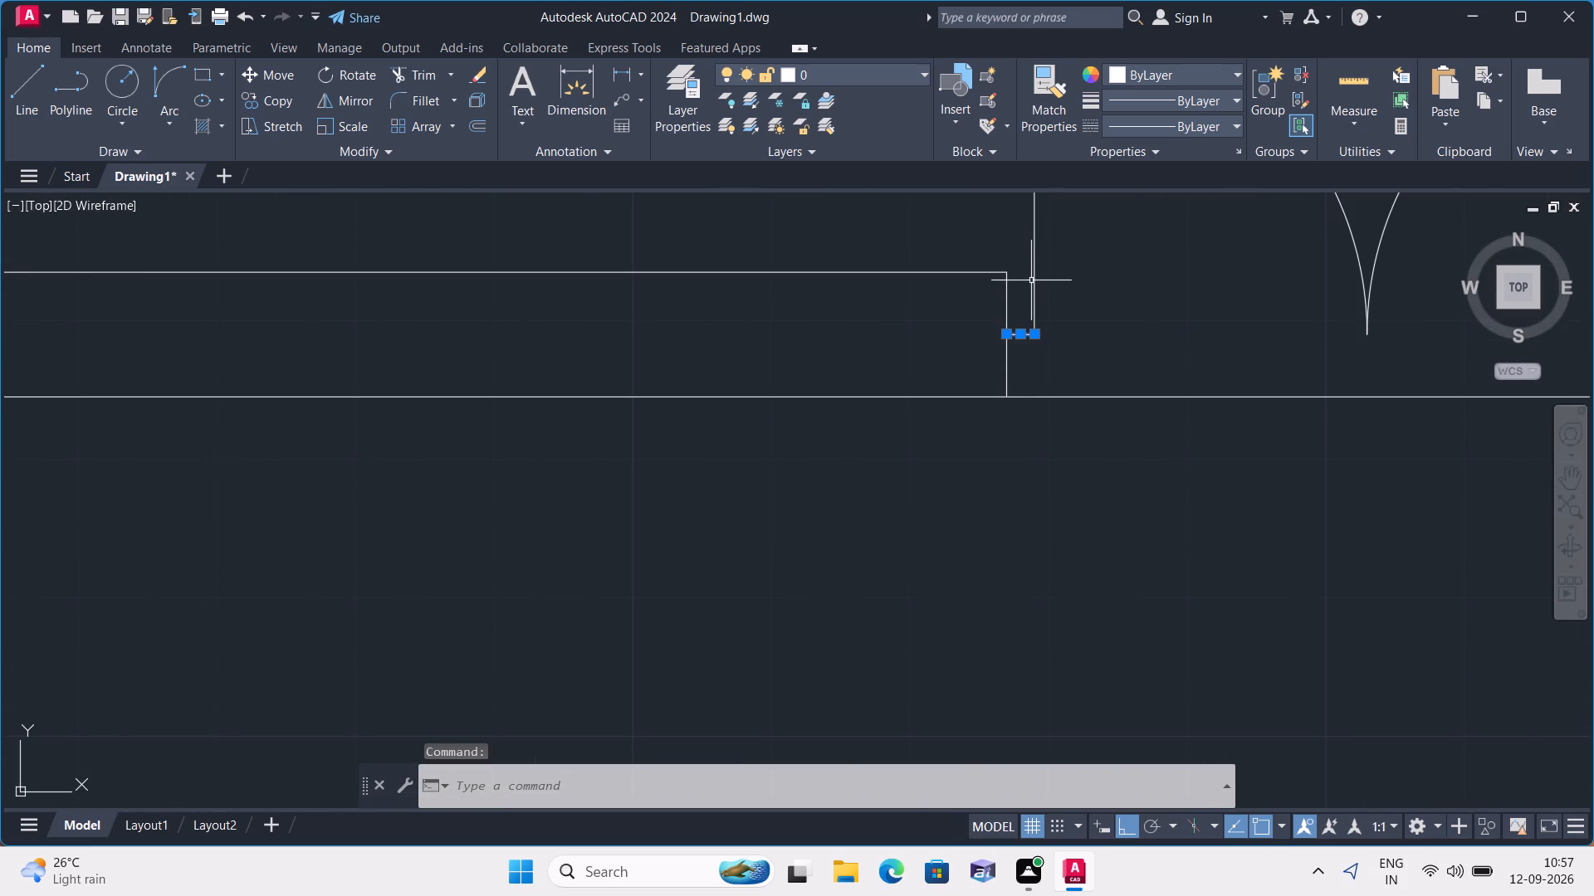
{"action": "left_click", "coordinate": [1031, 280]}
{"action": "left_click", "coordinate": [1035, 286]}
{"action": "left_click", "coordinate": [1035, 286]}
{"action": "left_click", "coordinate": [1035, 286]}
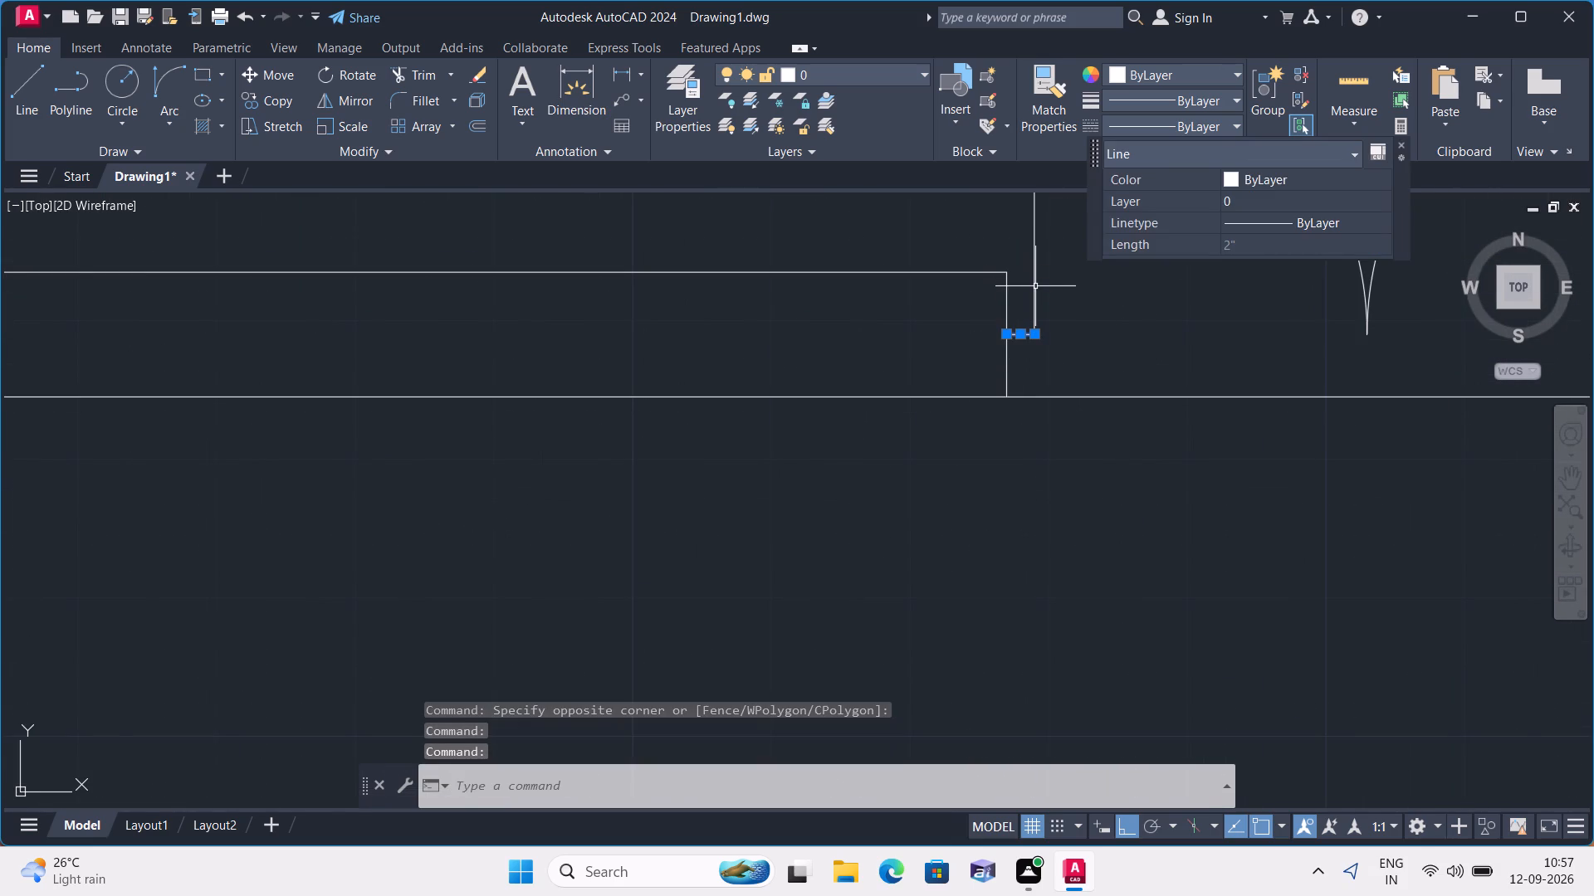
{"action": "scroll", "coordinate": [1035, 285], "scroll_direction": "down", "scroll_amount": 5}
{"action": "scroll", "coordinate": [1054, 265], "scroll_direction": "up", "scroll_amount": 3}
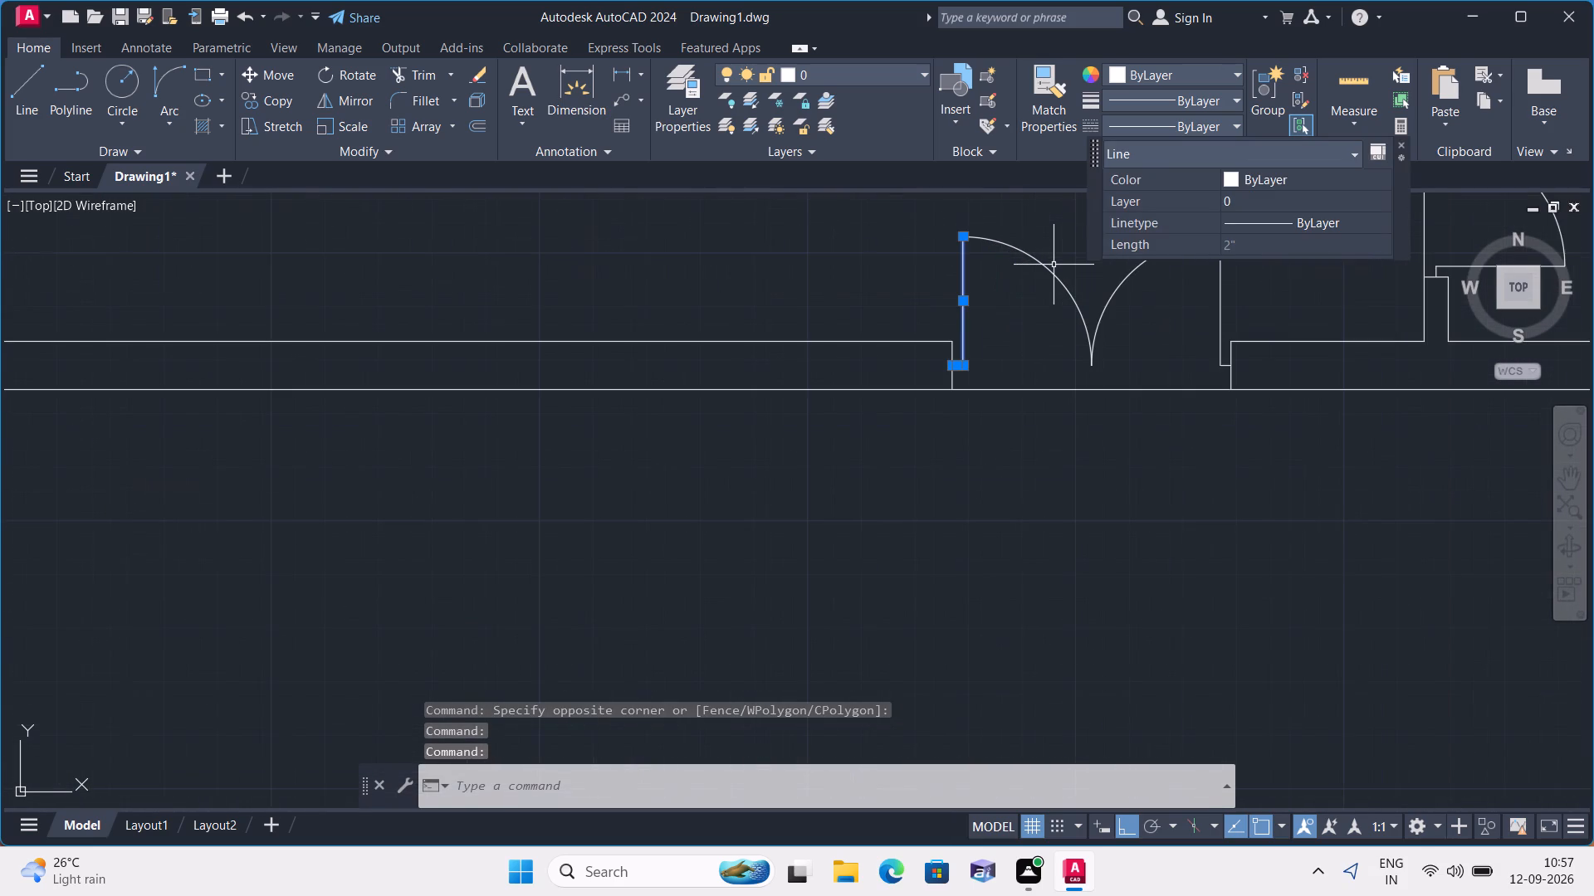
{"action": "left_click", "coordinate": [1050, 268]}
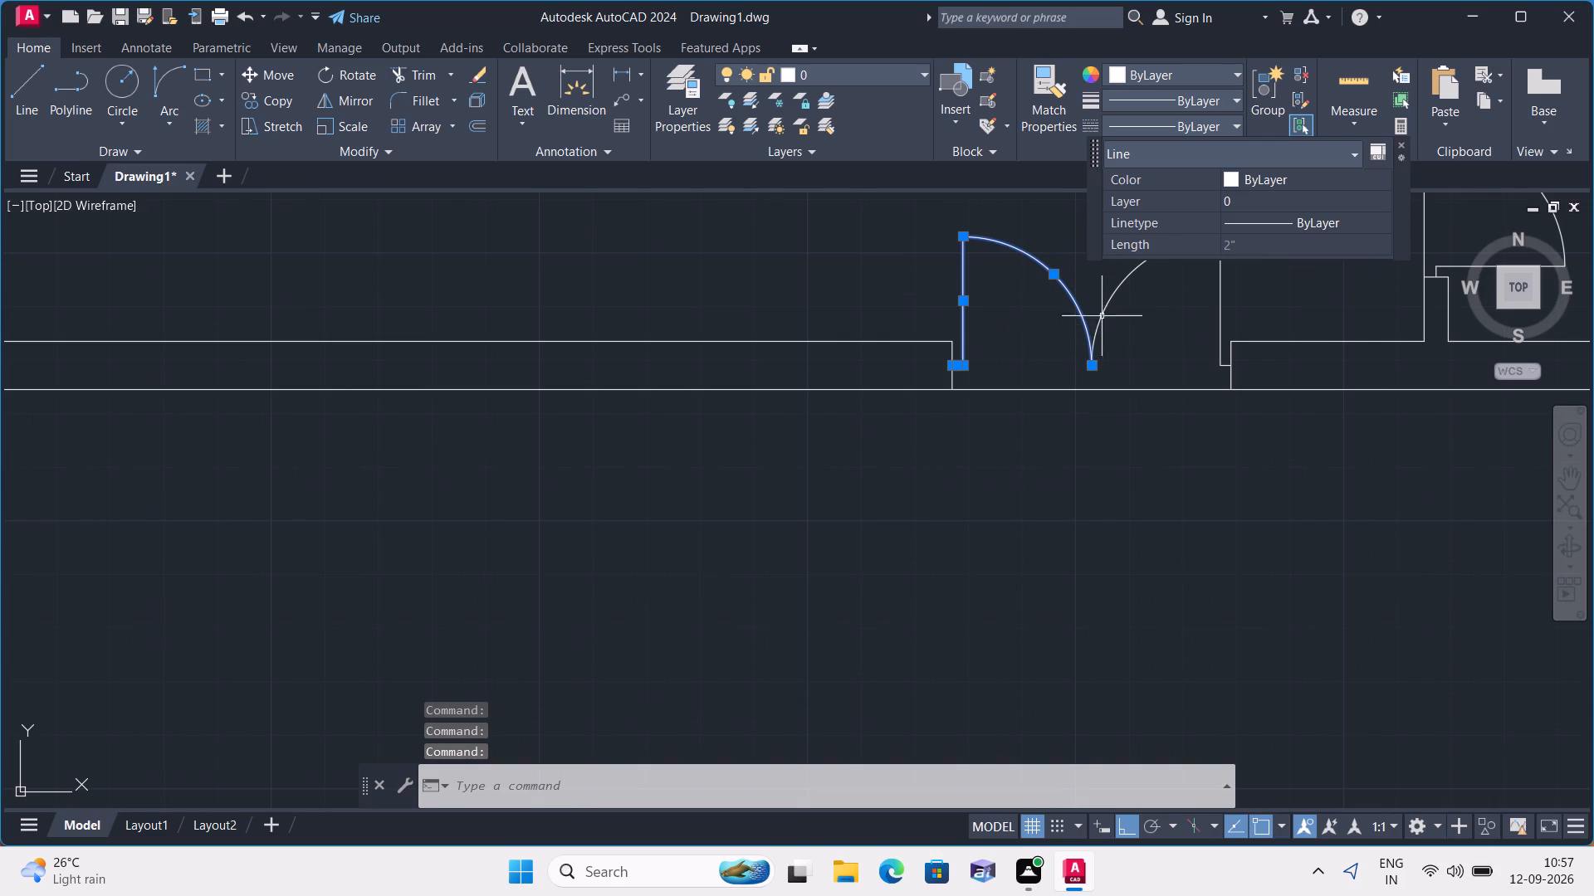
{"action": "left_click", "coordinate": [1102, 311]}
{"action": "left_click", "coordinate": [1222, 323]}
{"action": "scroll", "coordinate": [1230, 362], "scroll_direction": "up", "scroll_amount": 4}
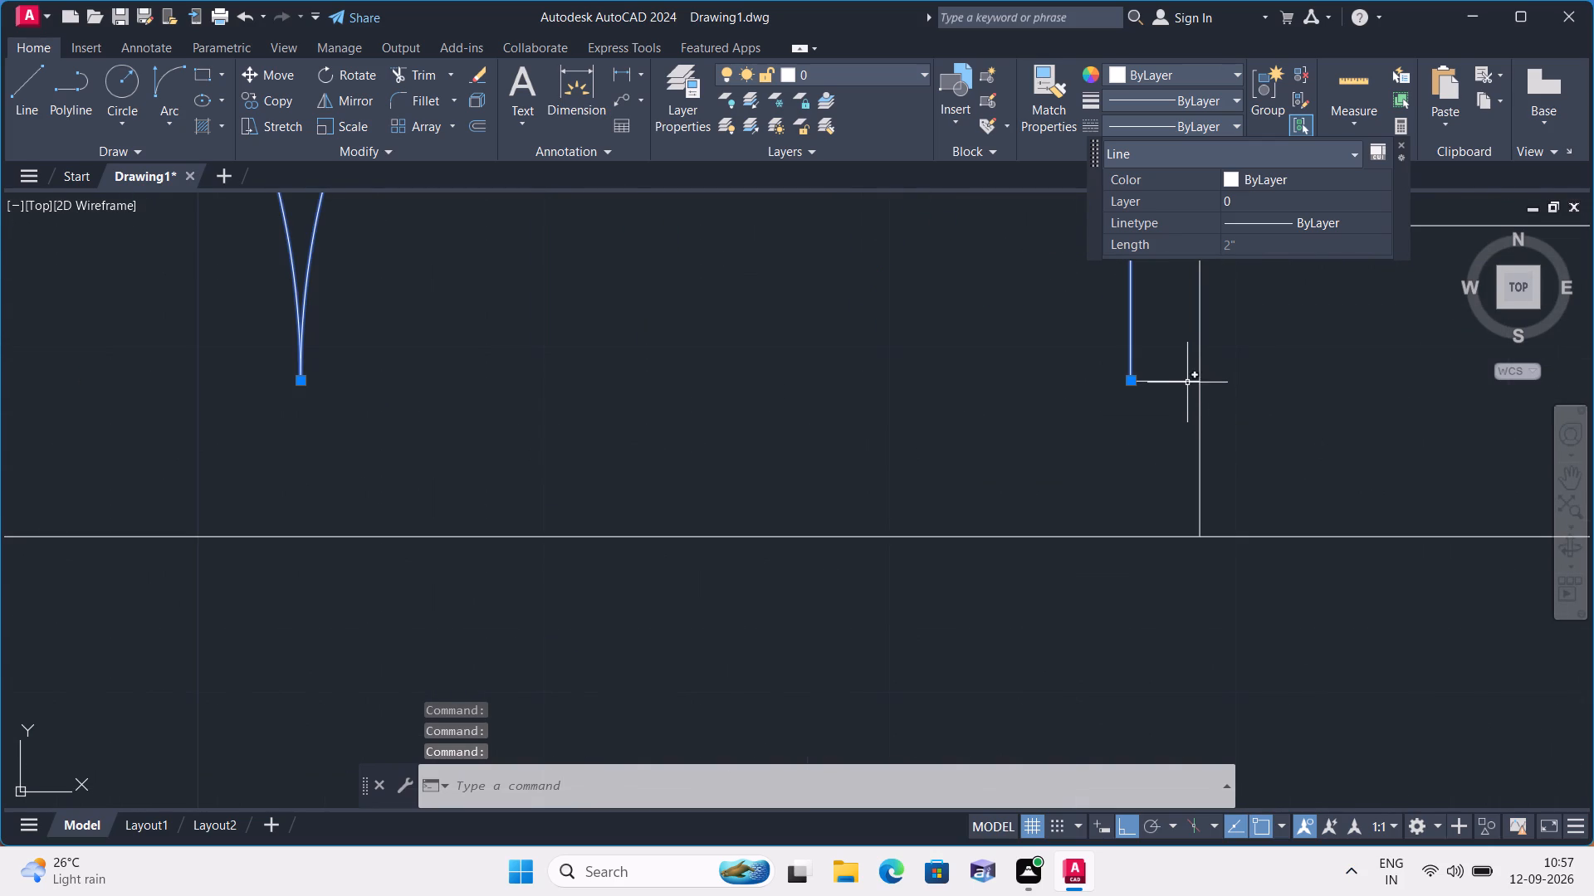
{"action": "left_click", "coordinate": [1187, 382]}
{"action": "left_click", "coordinate": [357, 101]}
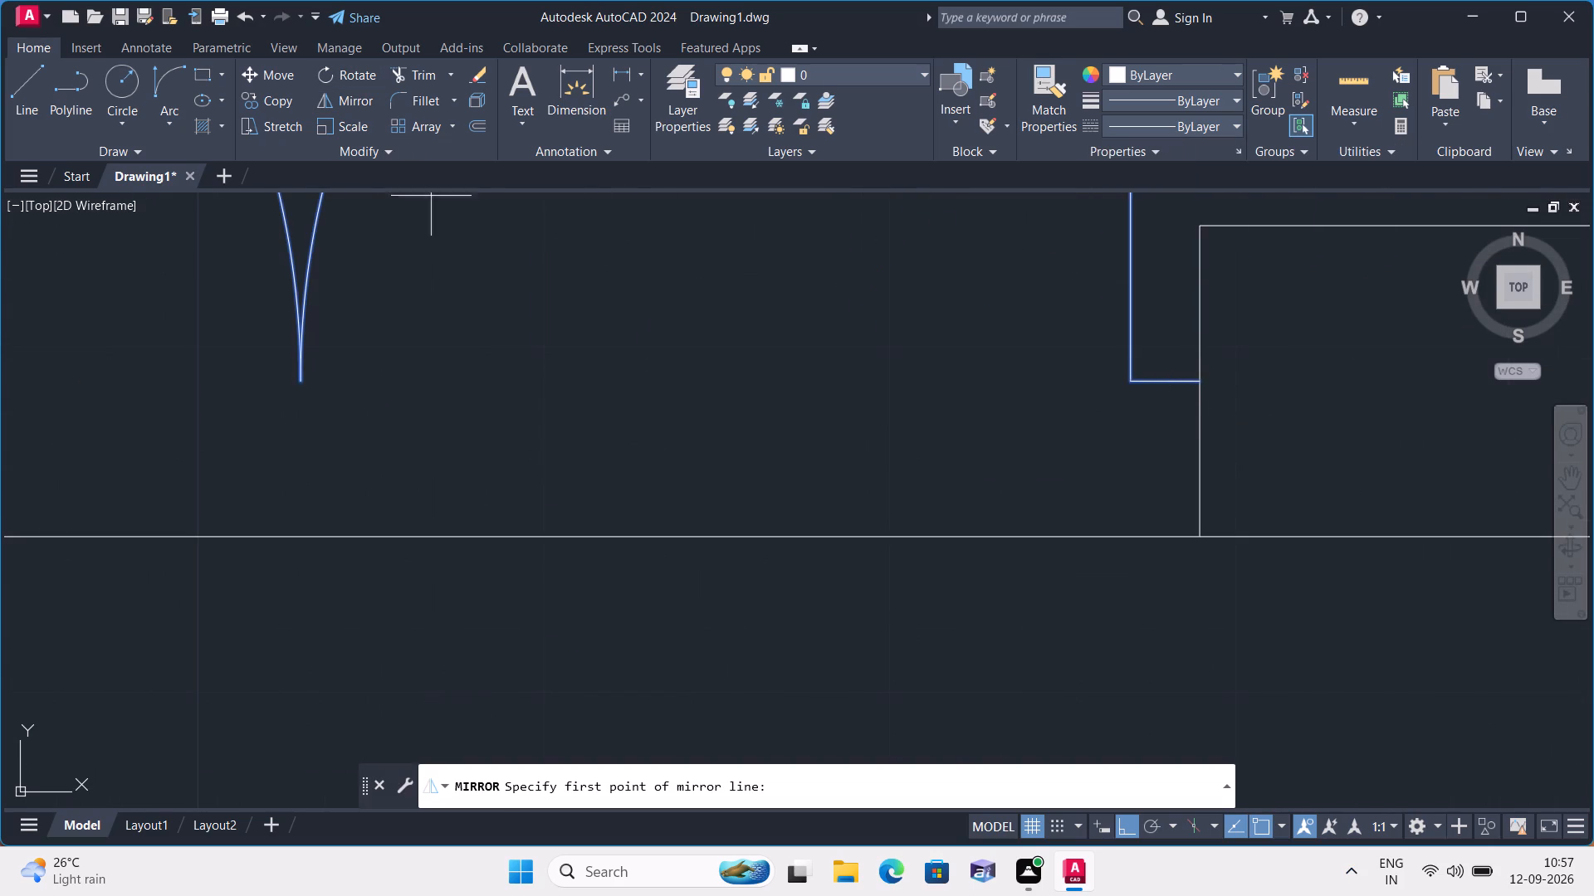
{"action": "scroll", "coordinate": [482, 256], "scroll_direction": "down", "scroll_amount": 4}
{"action": "left_click", "coordinate": [500, 424]}
{"action": "left_click", "coordinate": [648, 443]}
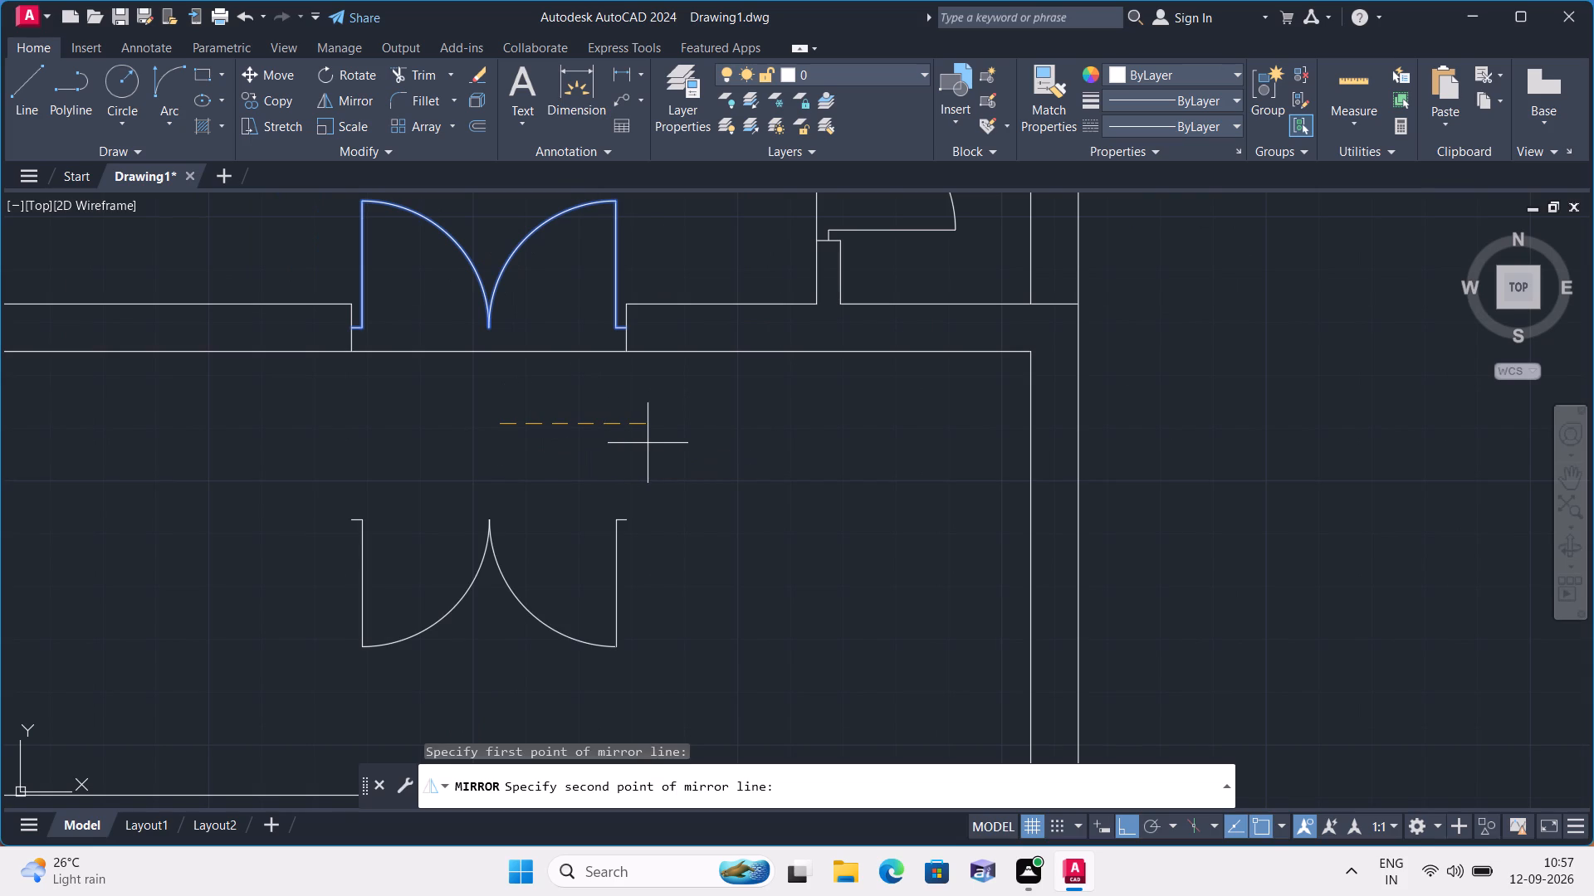
{"action": "left_click", "coordinate": [716, 790]}
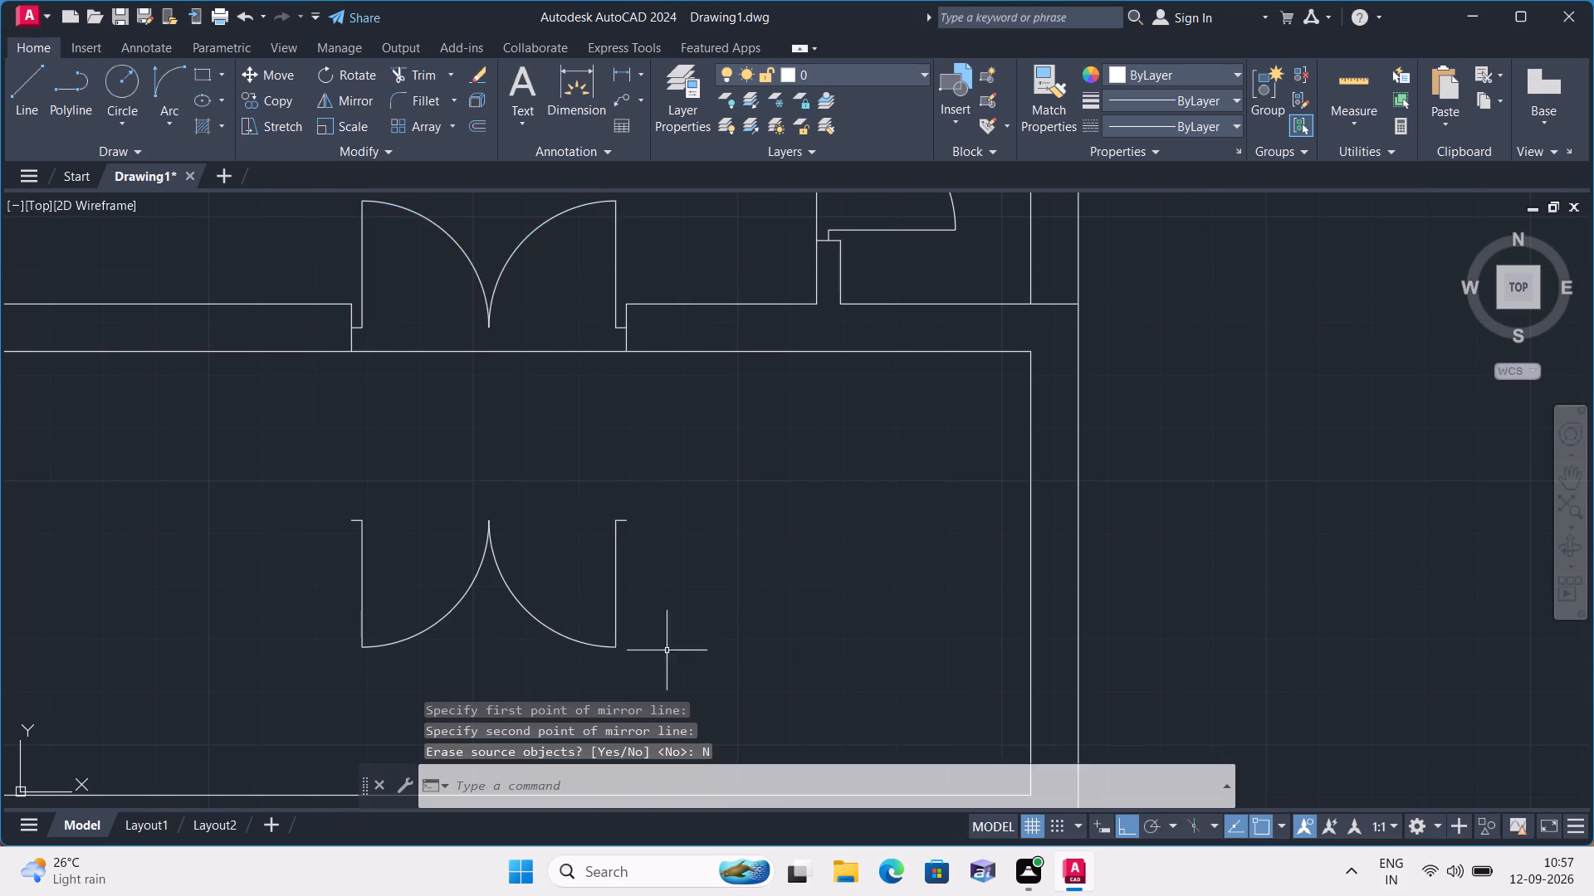
Draw a vertical line from the lower end of the door's right jamb down to the lower face of the next horizontal wall.
{"action": "scroll", "coordinate": [705, 597], "scroll_direction": "down", "scroll_amount": 2}
{"action": "middle_click_drag", "start_coordinate": [675, 554], "coordinate": [736, 426]}
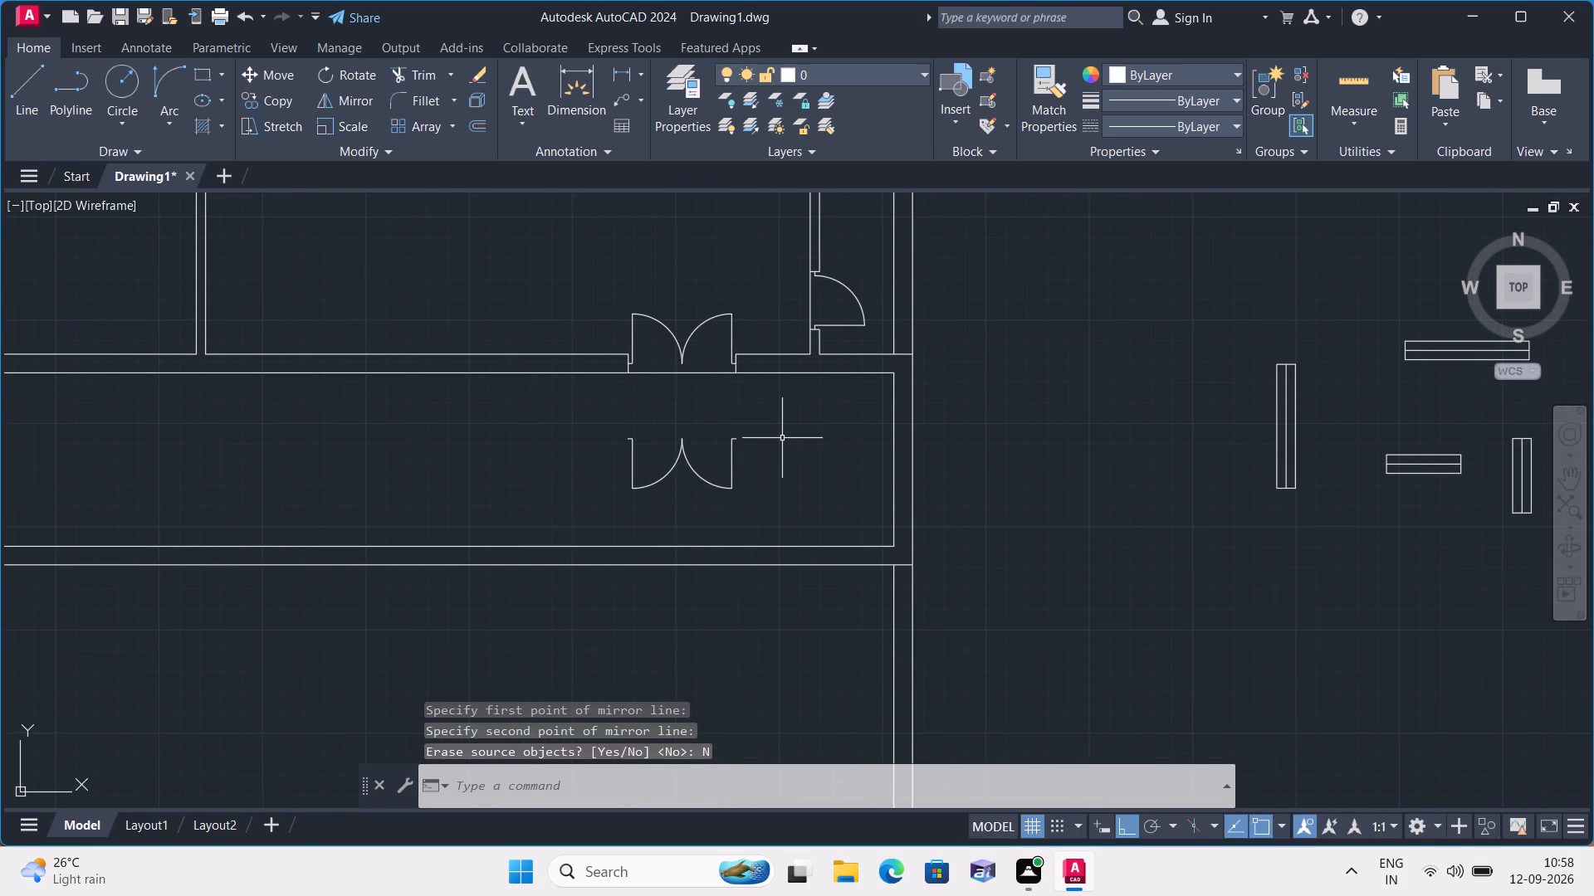
{"action": "type", "text": "l"}
{"action": "key", "text": "space"}
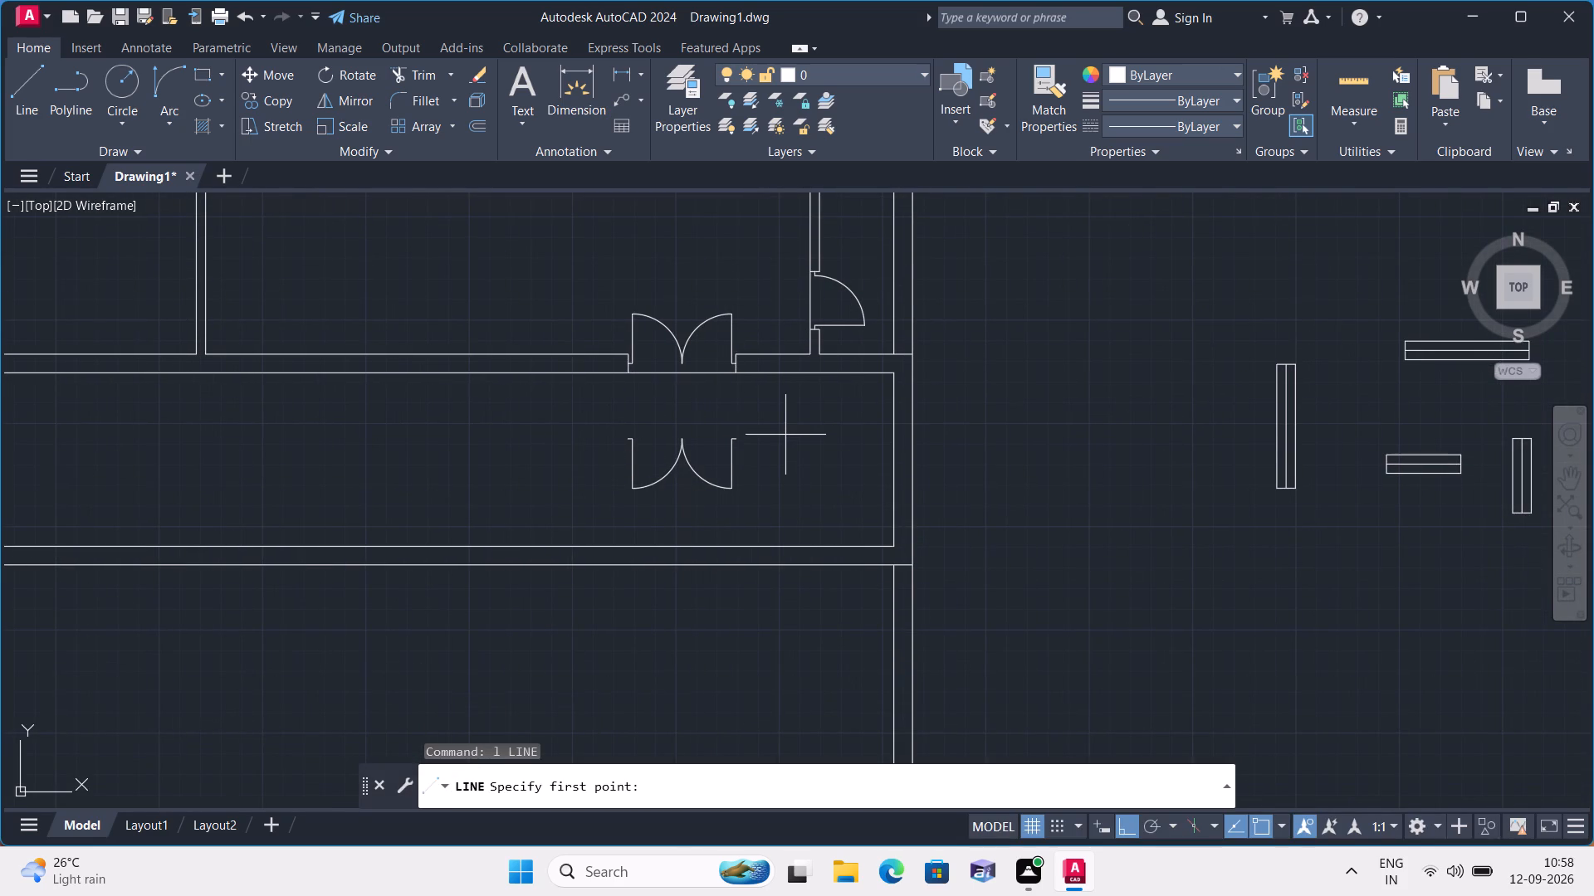
{"action": "left_click", "coordinate": [736, 373]}
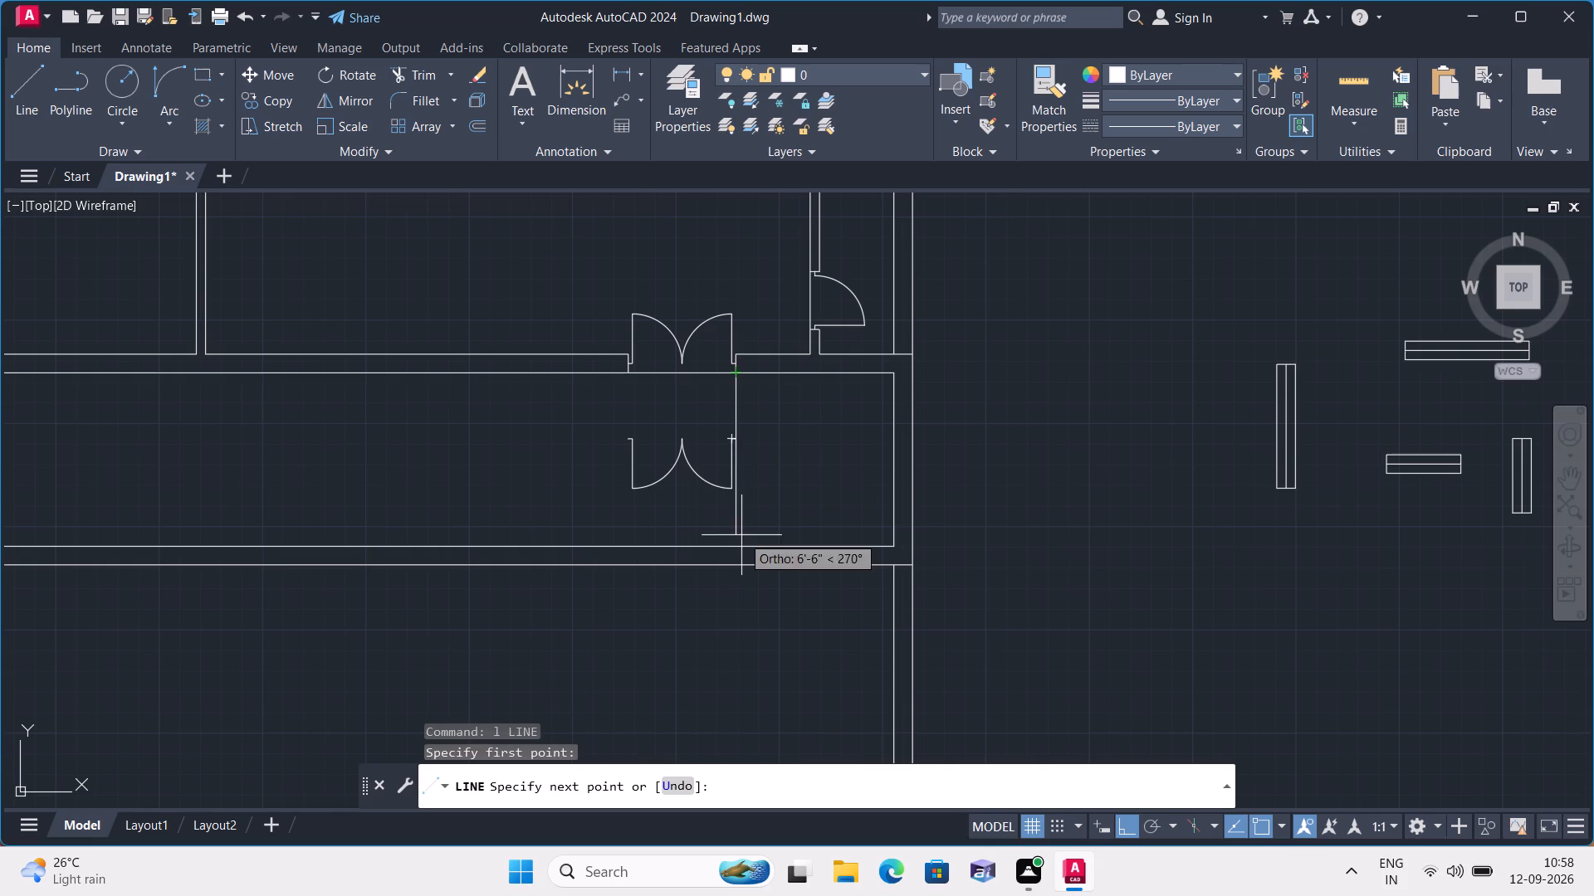
{"action": "left_click", "coordinate": [740, 562]}
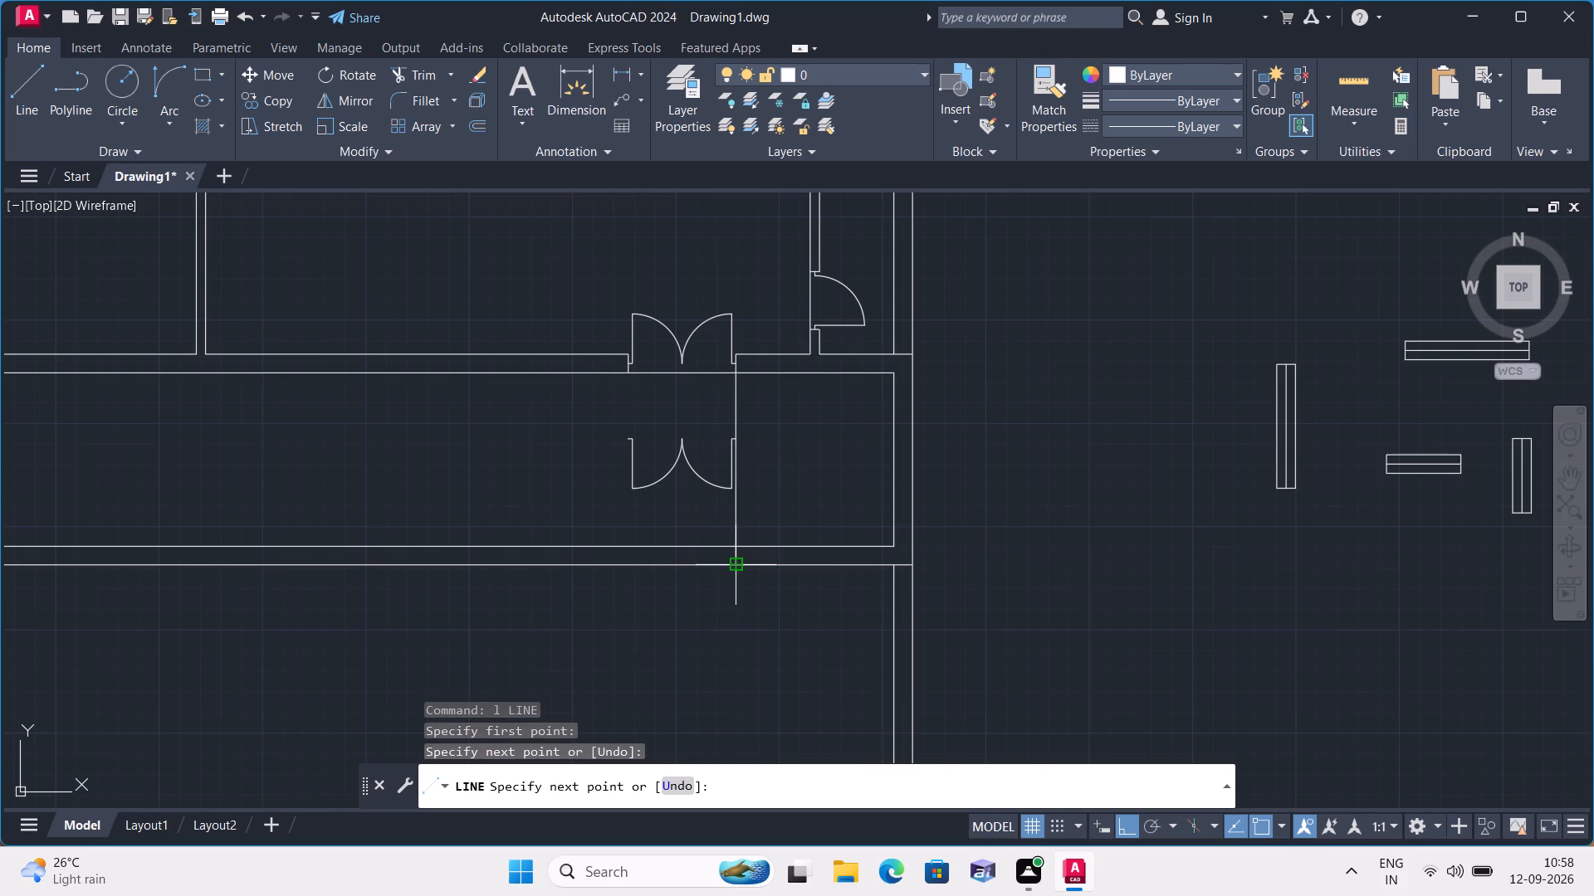
{"action": "key", "text": "space"}
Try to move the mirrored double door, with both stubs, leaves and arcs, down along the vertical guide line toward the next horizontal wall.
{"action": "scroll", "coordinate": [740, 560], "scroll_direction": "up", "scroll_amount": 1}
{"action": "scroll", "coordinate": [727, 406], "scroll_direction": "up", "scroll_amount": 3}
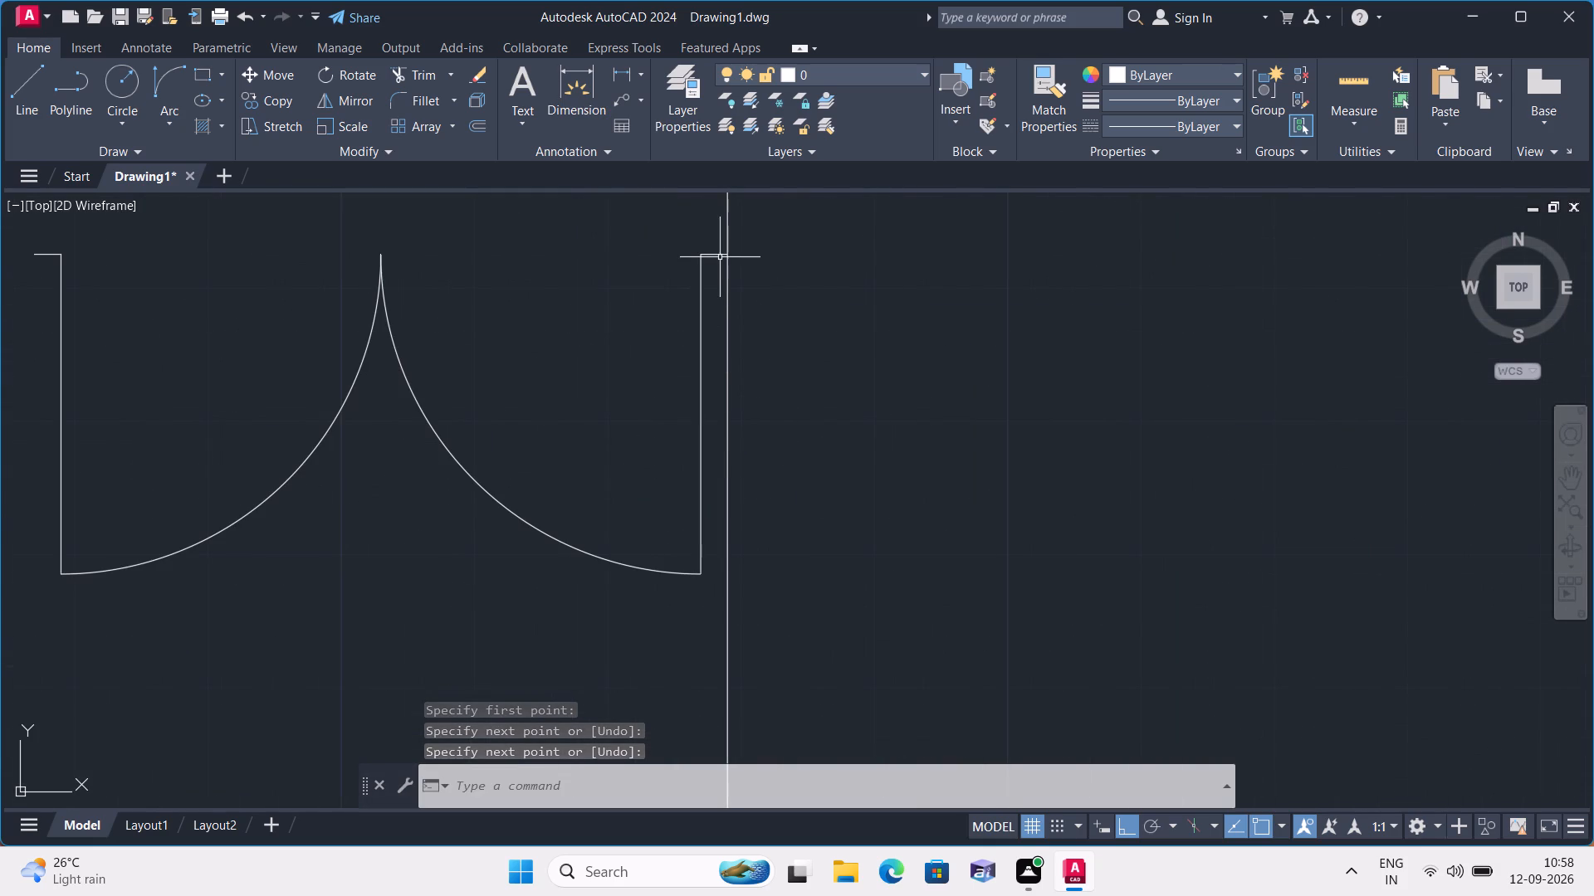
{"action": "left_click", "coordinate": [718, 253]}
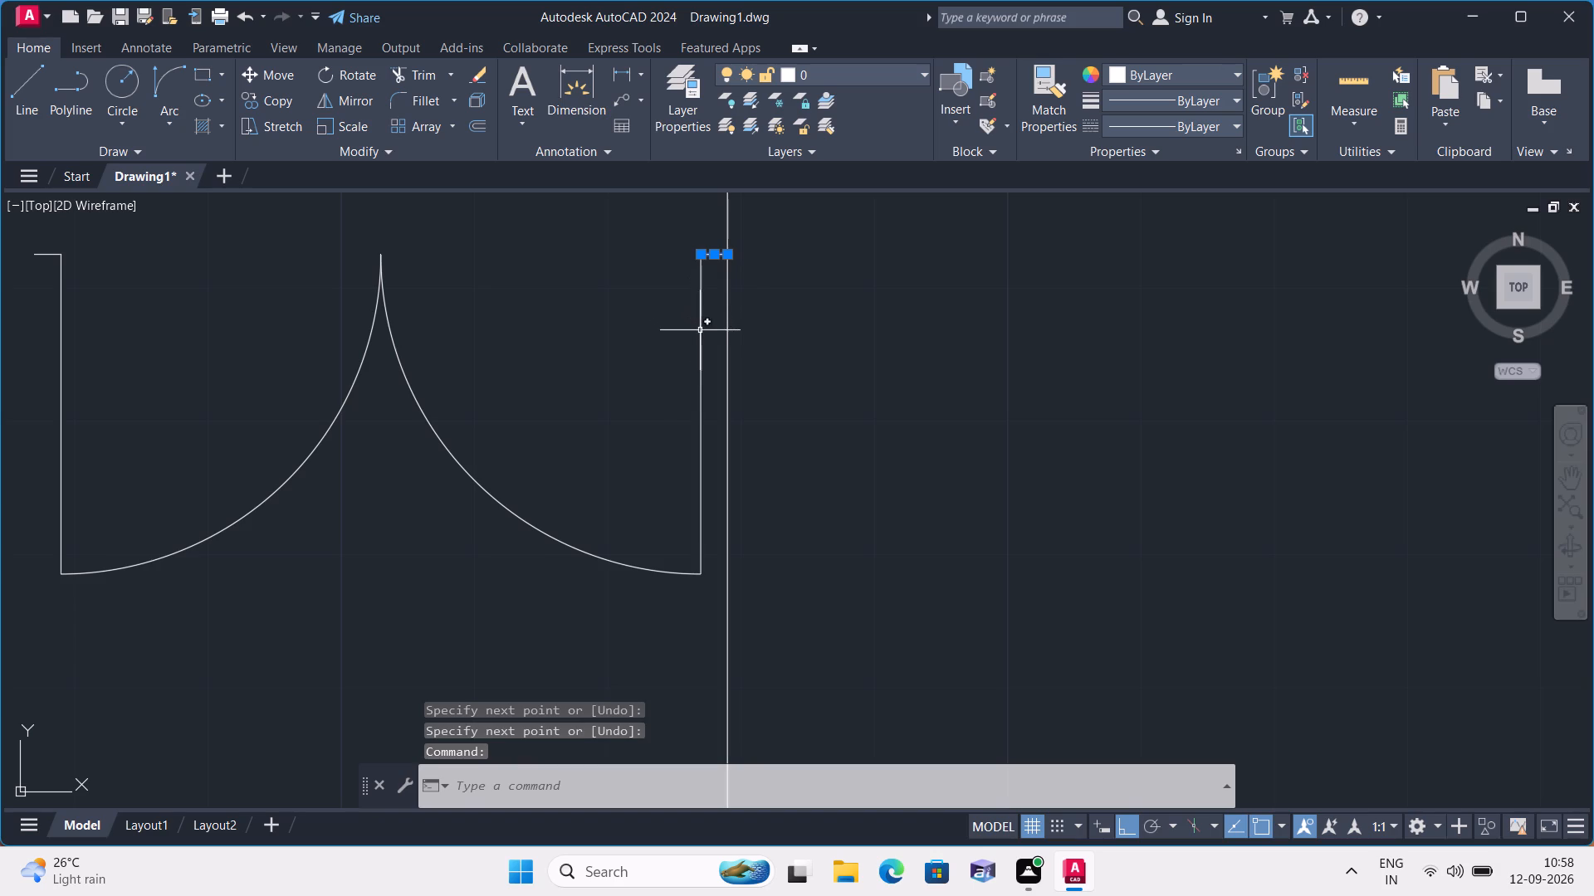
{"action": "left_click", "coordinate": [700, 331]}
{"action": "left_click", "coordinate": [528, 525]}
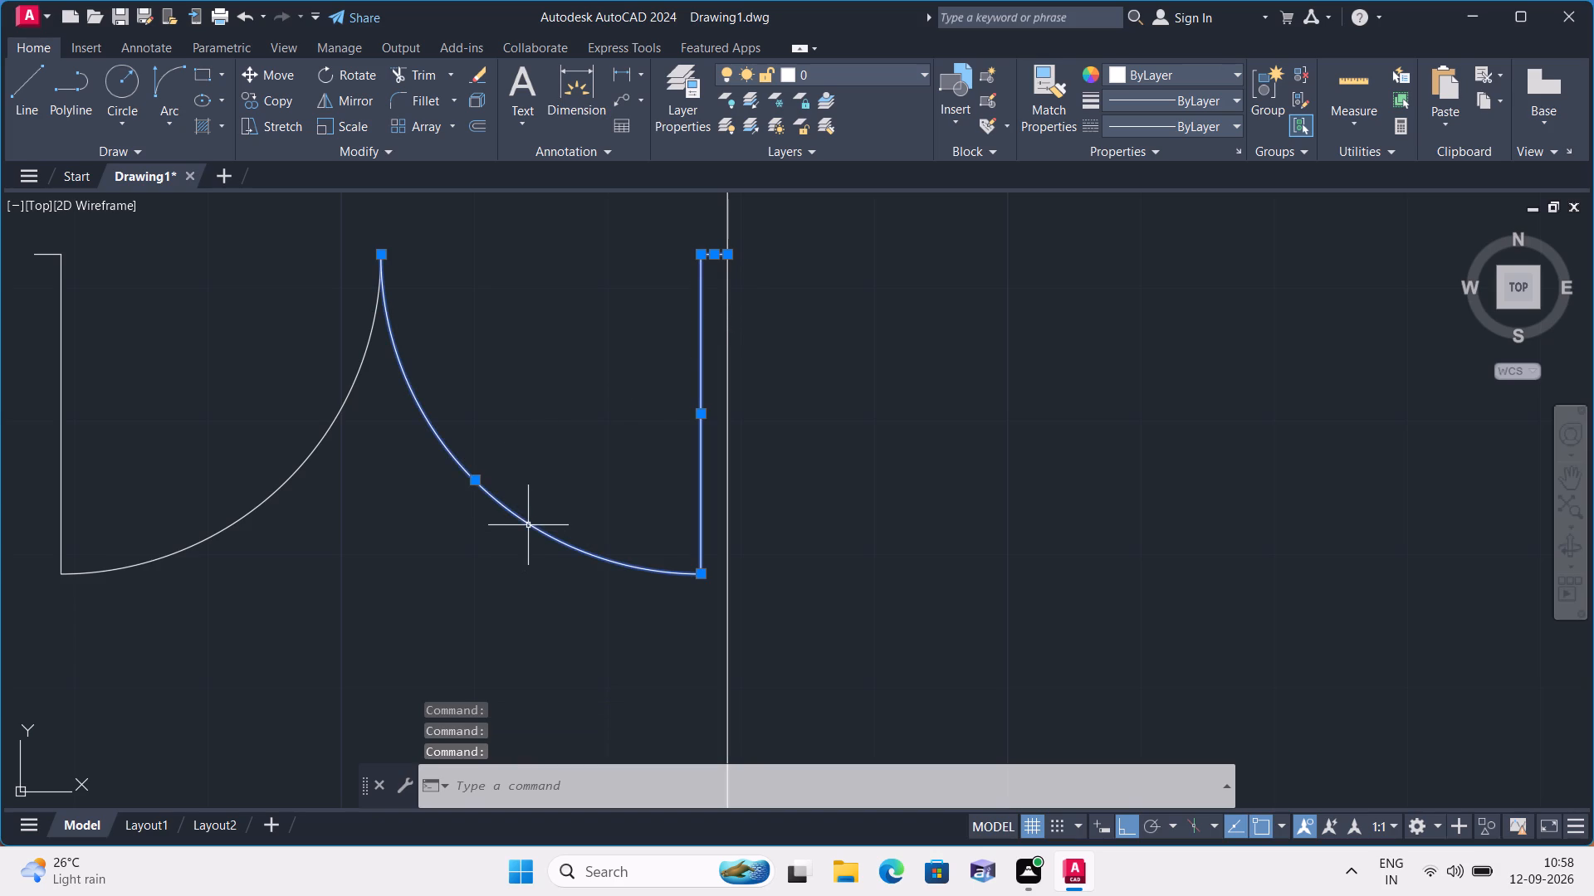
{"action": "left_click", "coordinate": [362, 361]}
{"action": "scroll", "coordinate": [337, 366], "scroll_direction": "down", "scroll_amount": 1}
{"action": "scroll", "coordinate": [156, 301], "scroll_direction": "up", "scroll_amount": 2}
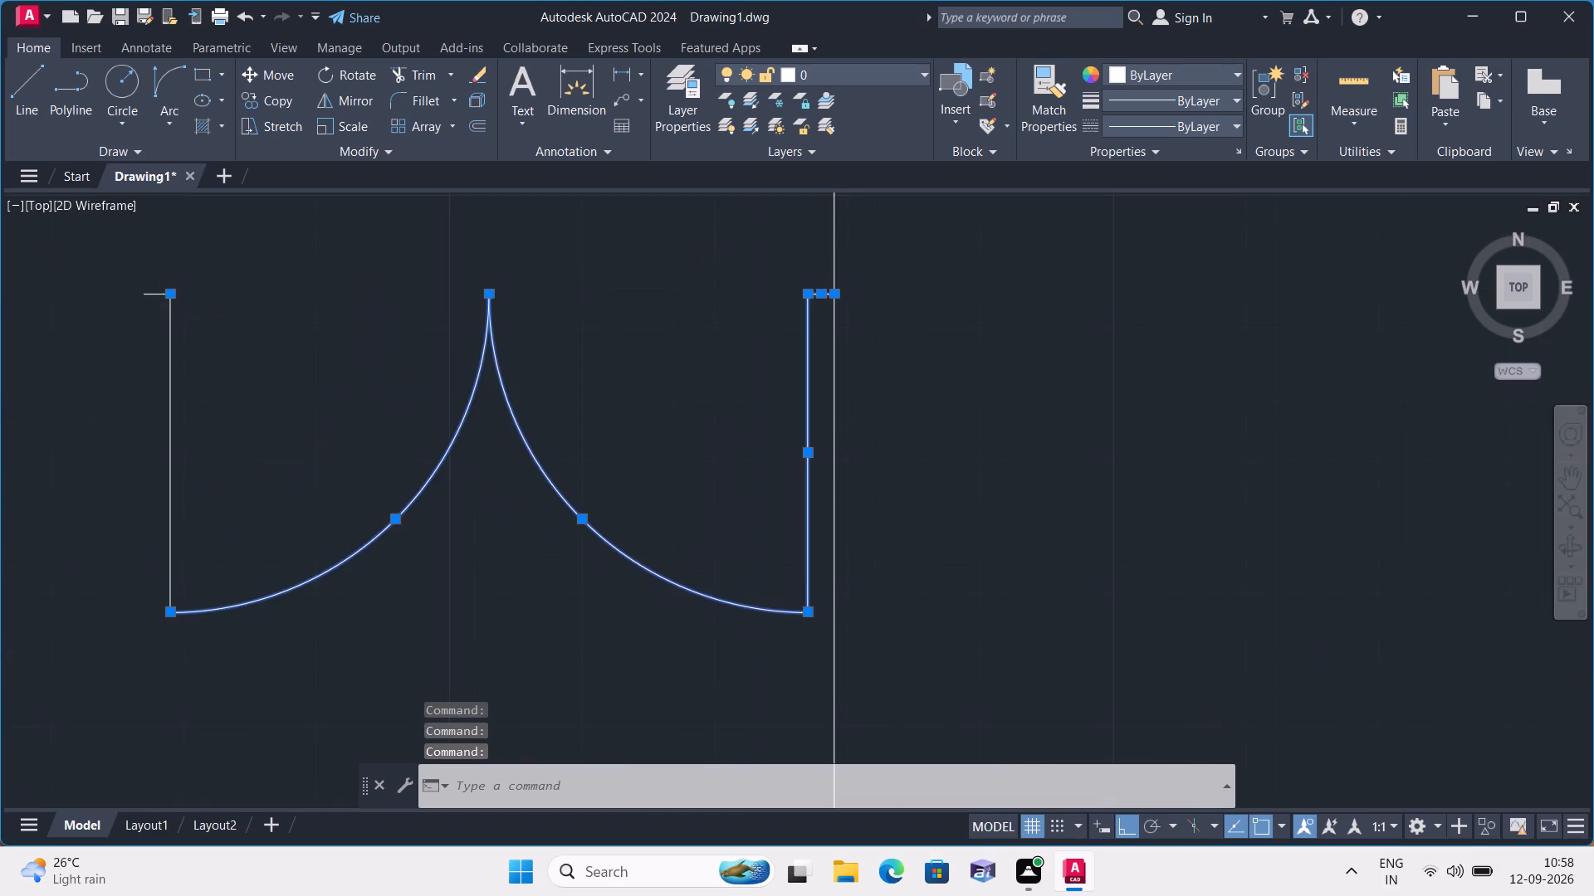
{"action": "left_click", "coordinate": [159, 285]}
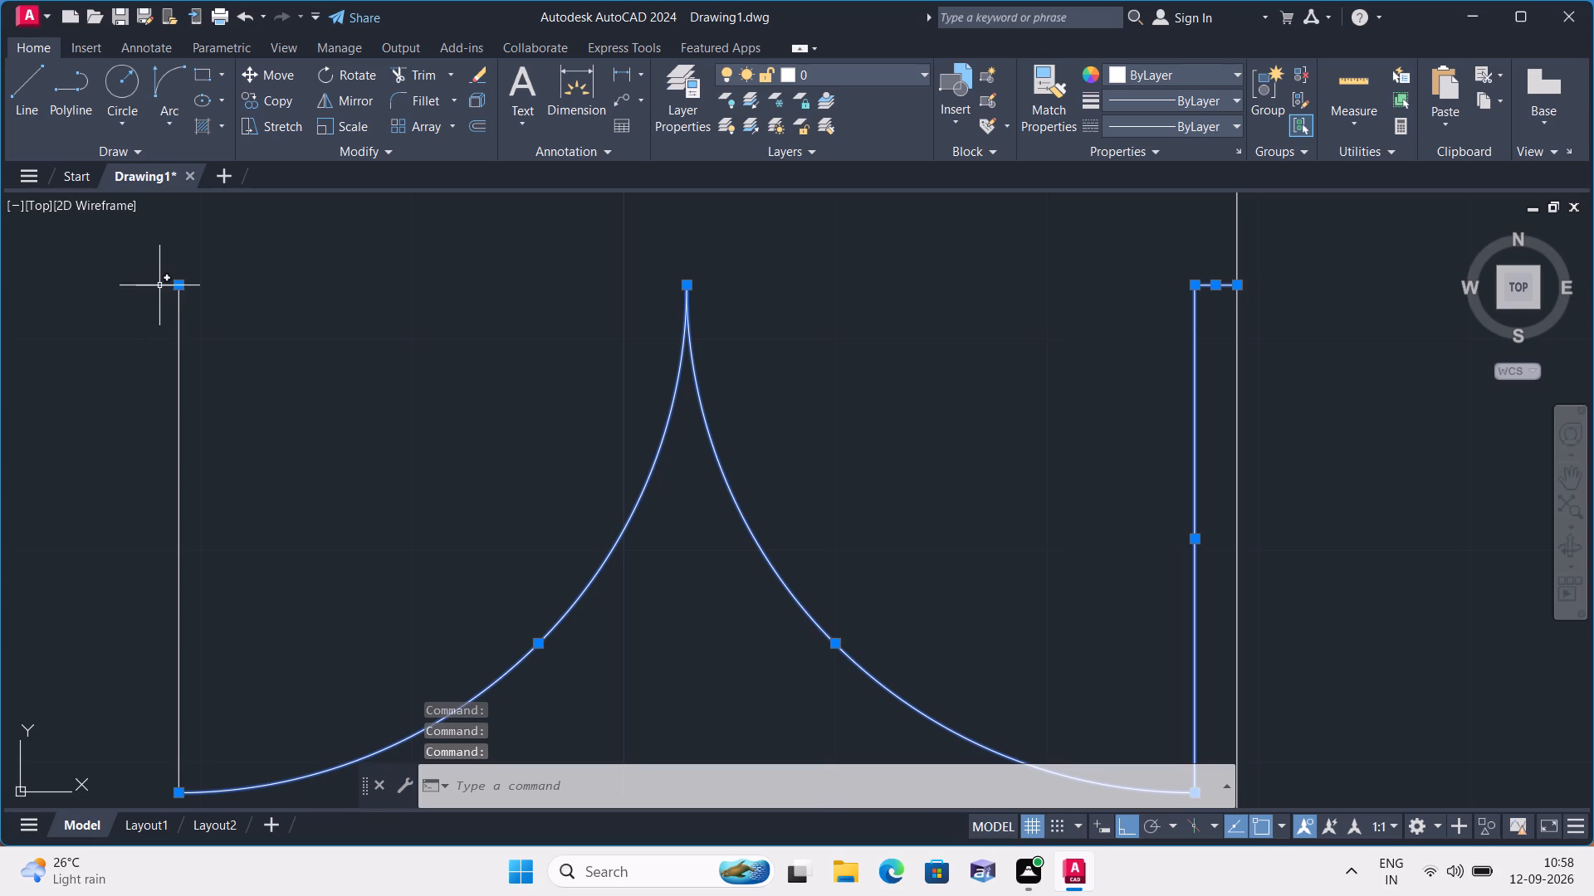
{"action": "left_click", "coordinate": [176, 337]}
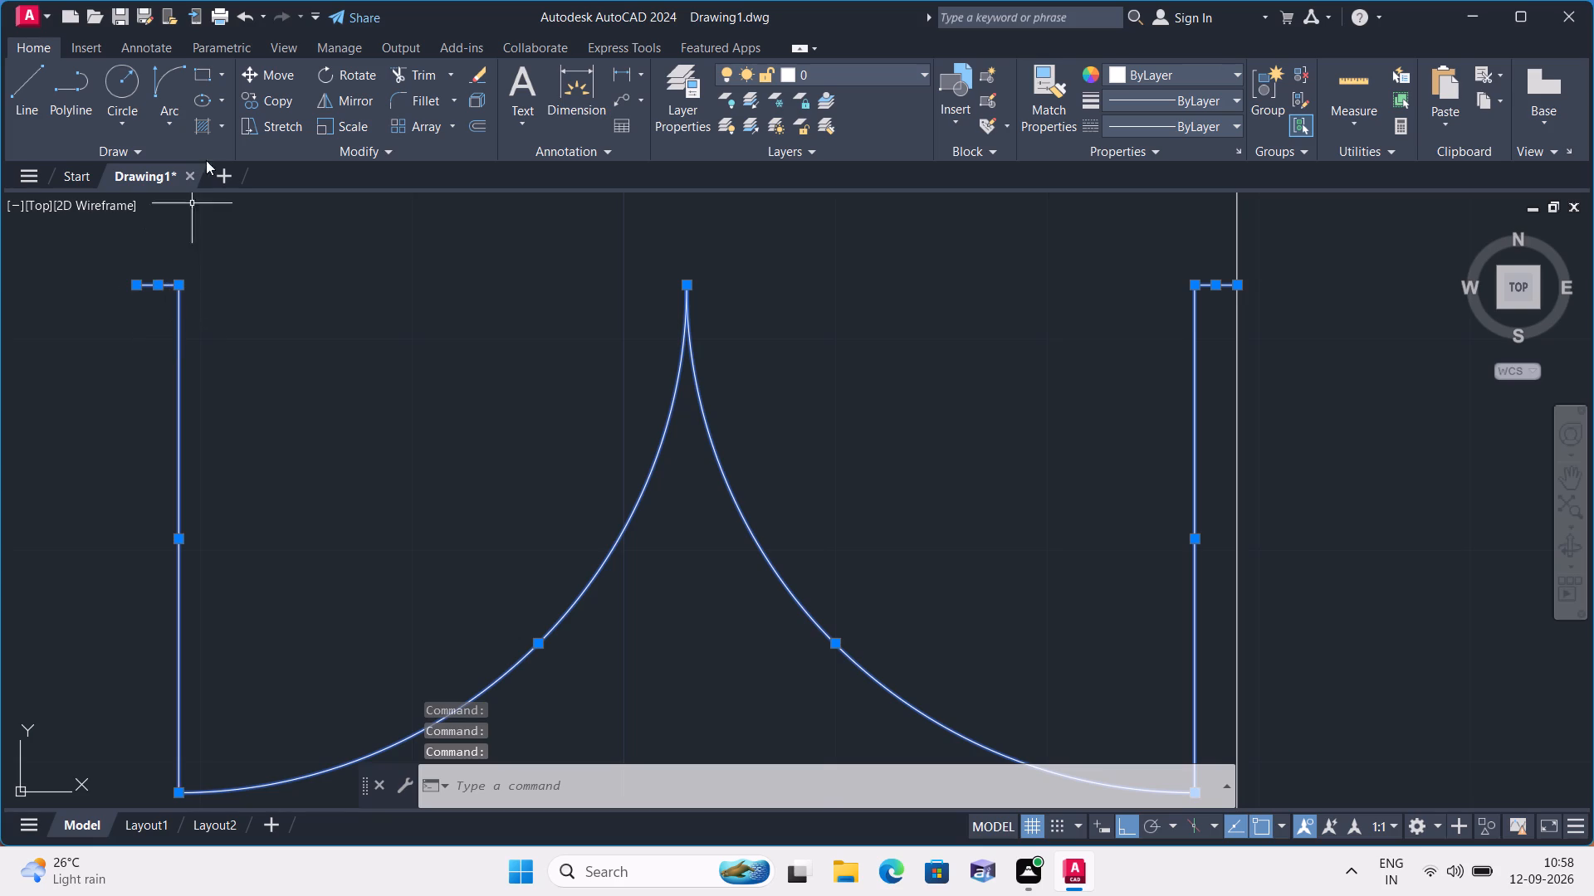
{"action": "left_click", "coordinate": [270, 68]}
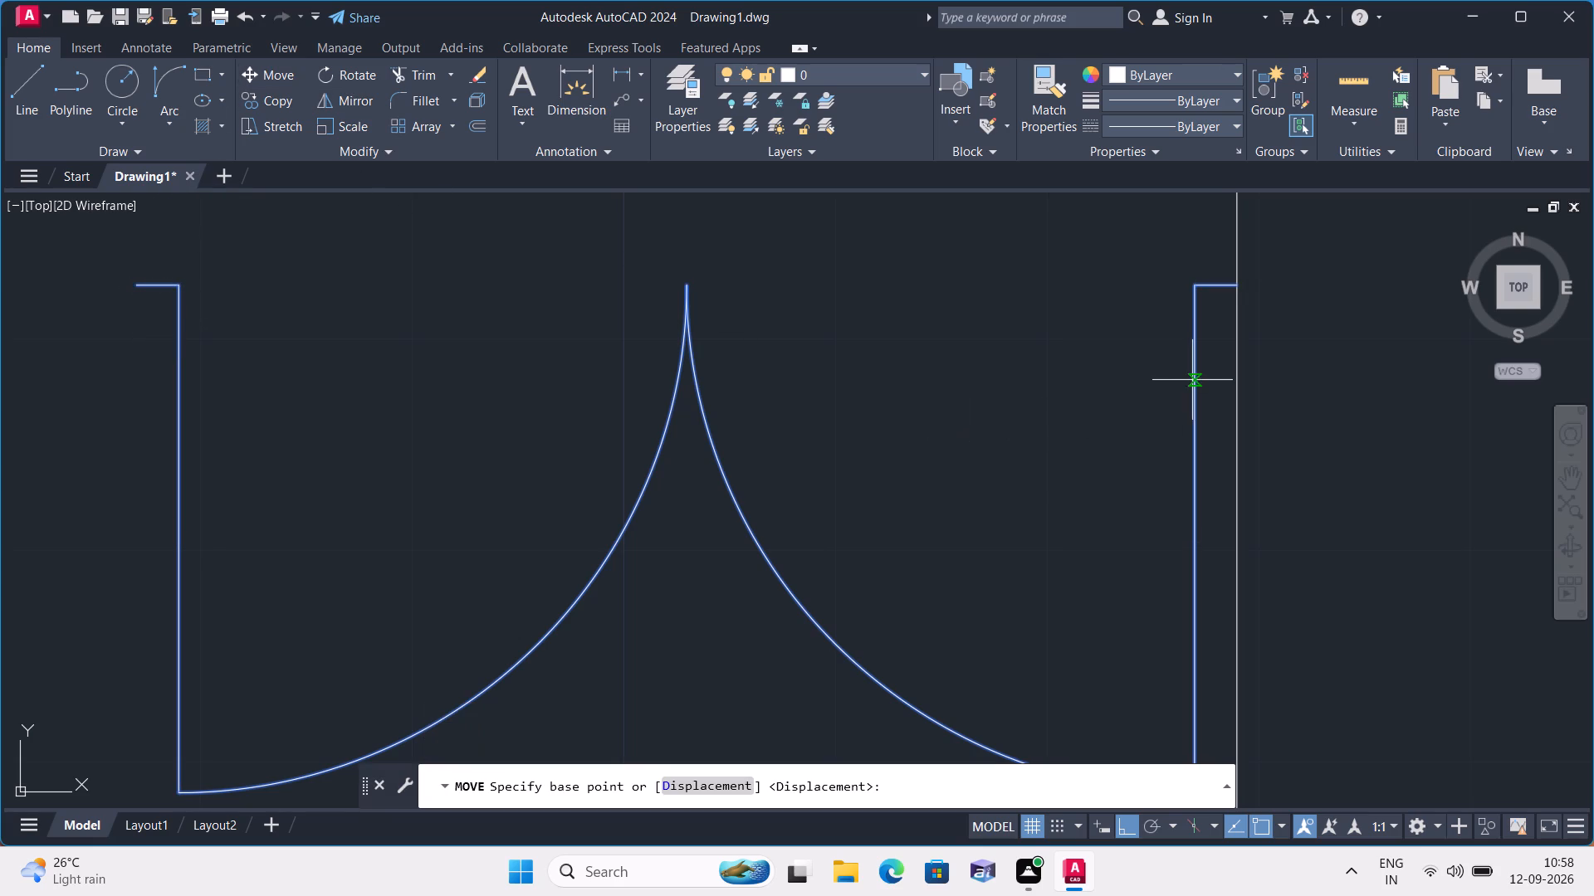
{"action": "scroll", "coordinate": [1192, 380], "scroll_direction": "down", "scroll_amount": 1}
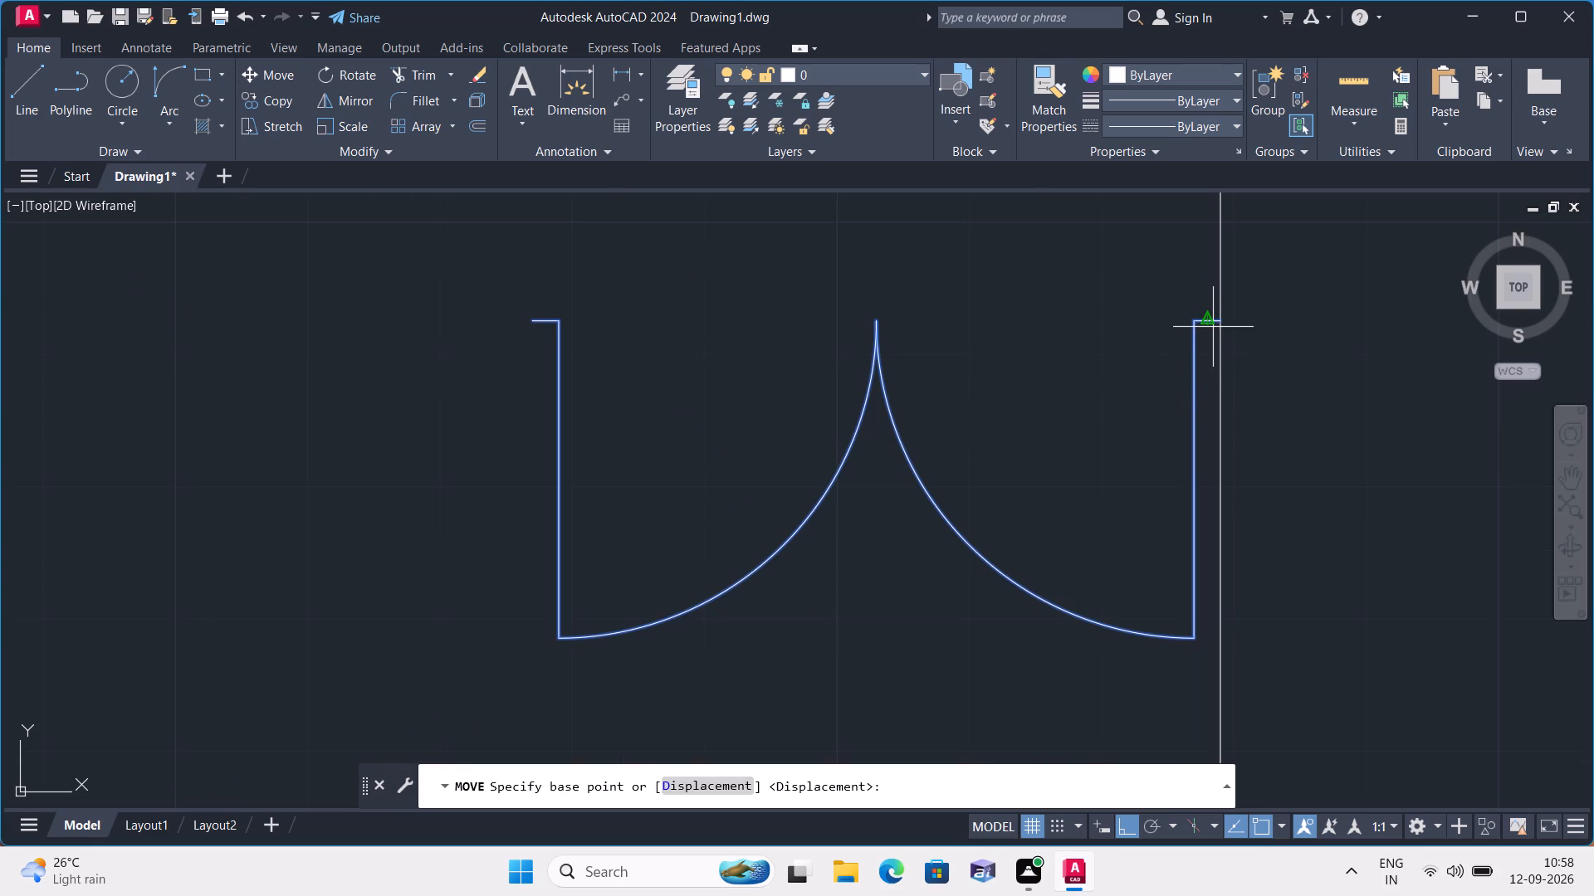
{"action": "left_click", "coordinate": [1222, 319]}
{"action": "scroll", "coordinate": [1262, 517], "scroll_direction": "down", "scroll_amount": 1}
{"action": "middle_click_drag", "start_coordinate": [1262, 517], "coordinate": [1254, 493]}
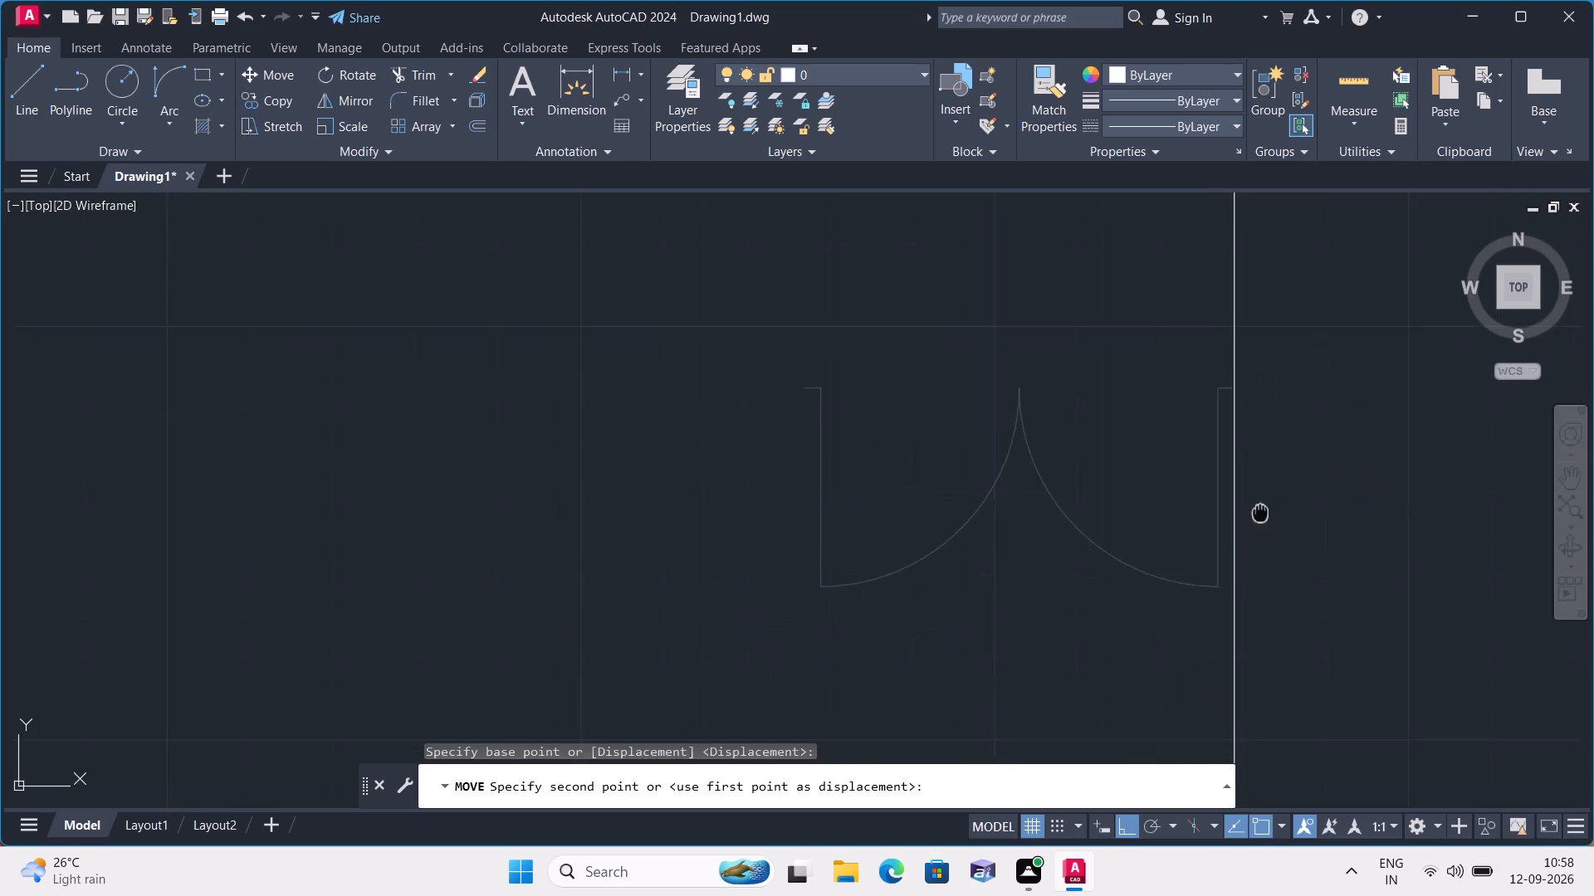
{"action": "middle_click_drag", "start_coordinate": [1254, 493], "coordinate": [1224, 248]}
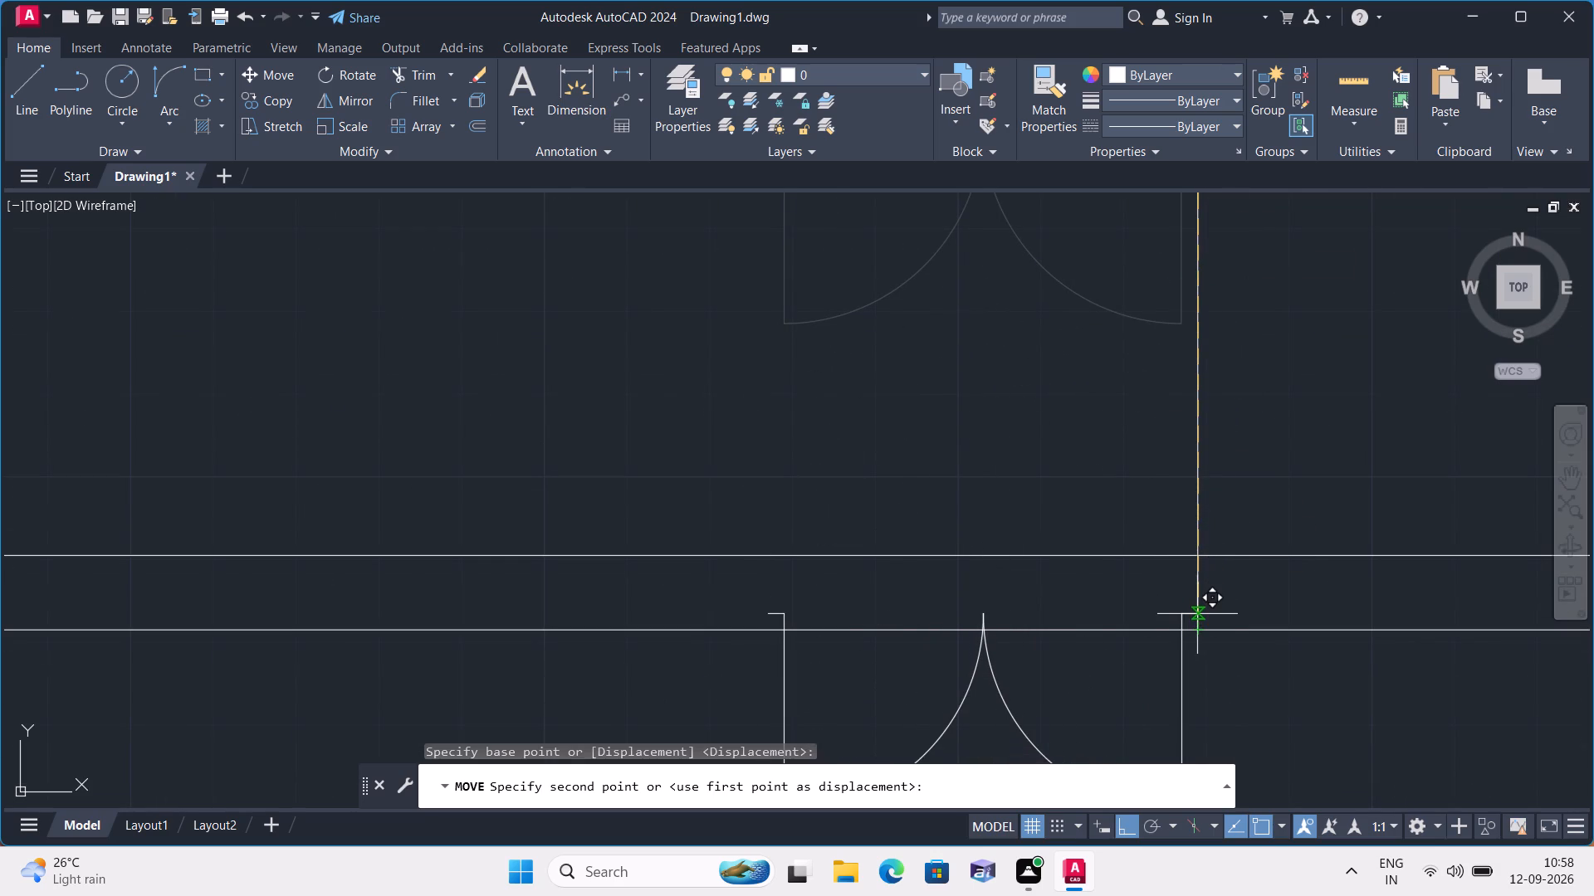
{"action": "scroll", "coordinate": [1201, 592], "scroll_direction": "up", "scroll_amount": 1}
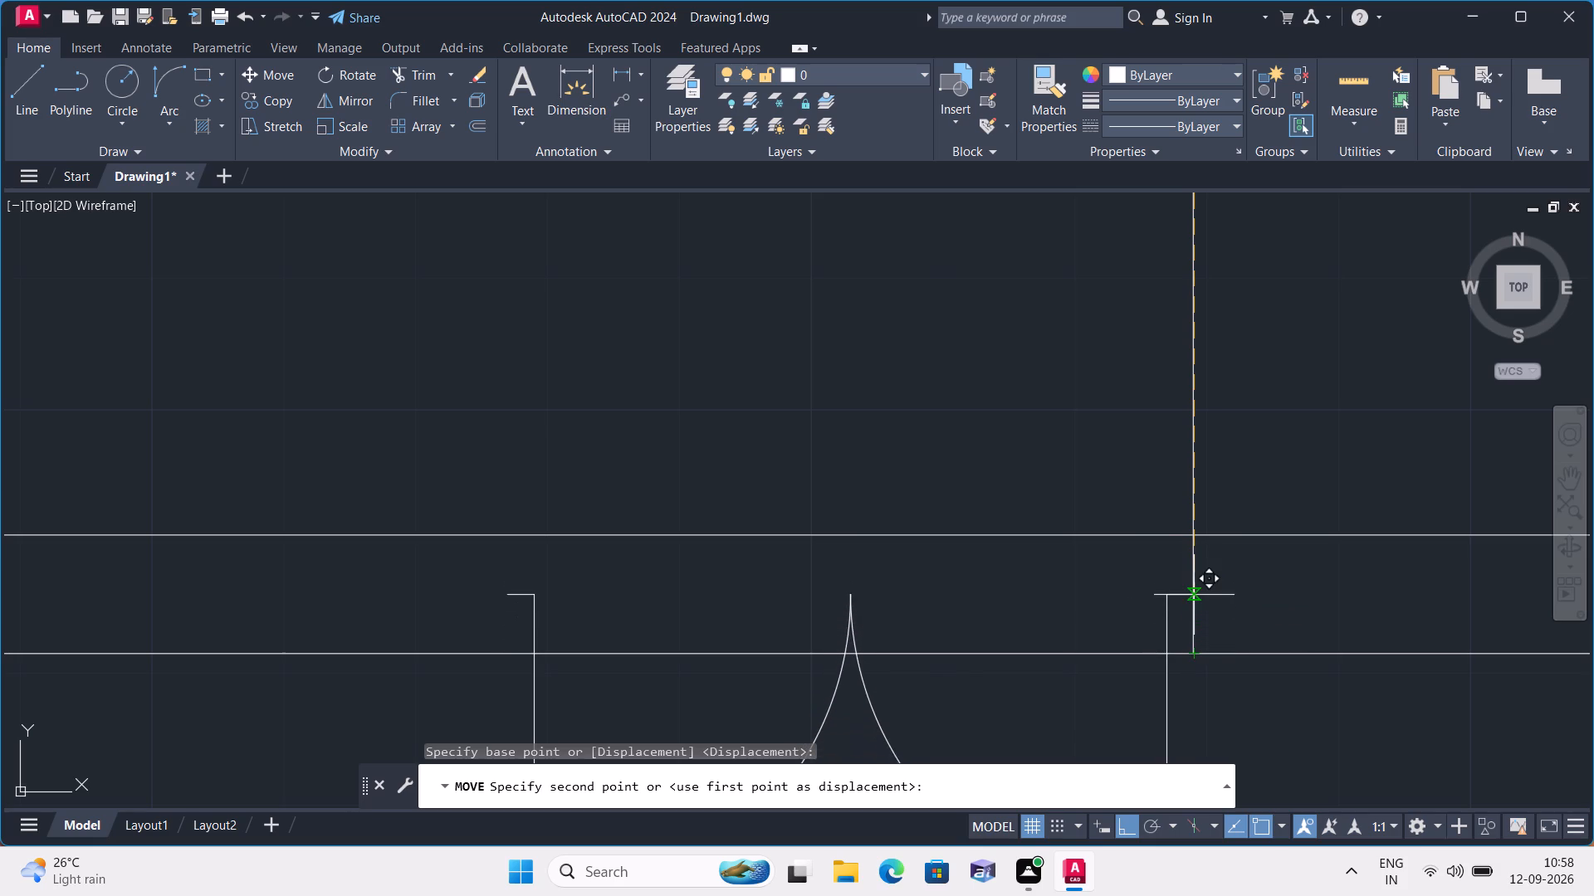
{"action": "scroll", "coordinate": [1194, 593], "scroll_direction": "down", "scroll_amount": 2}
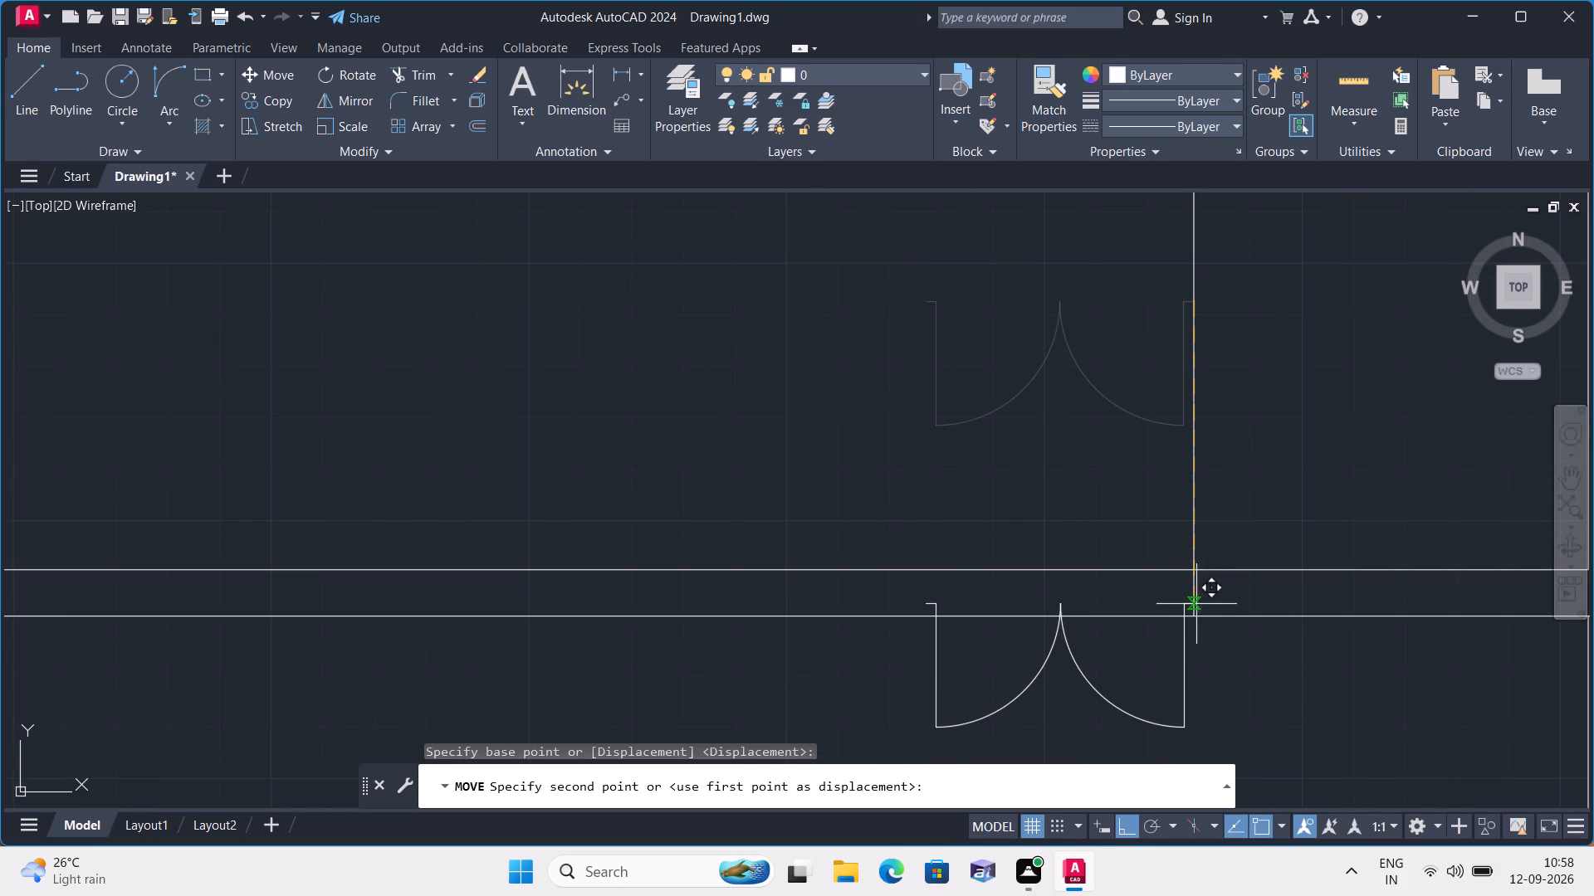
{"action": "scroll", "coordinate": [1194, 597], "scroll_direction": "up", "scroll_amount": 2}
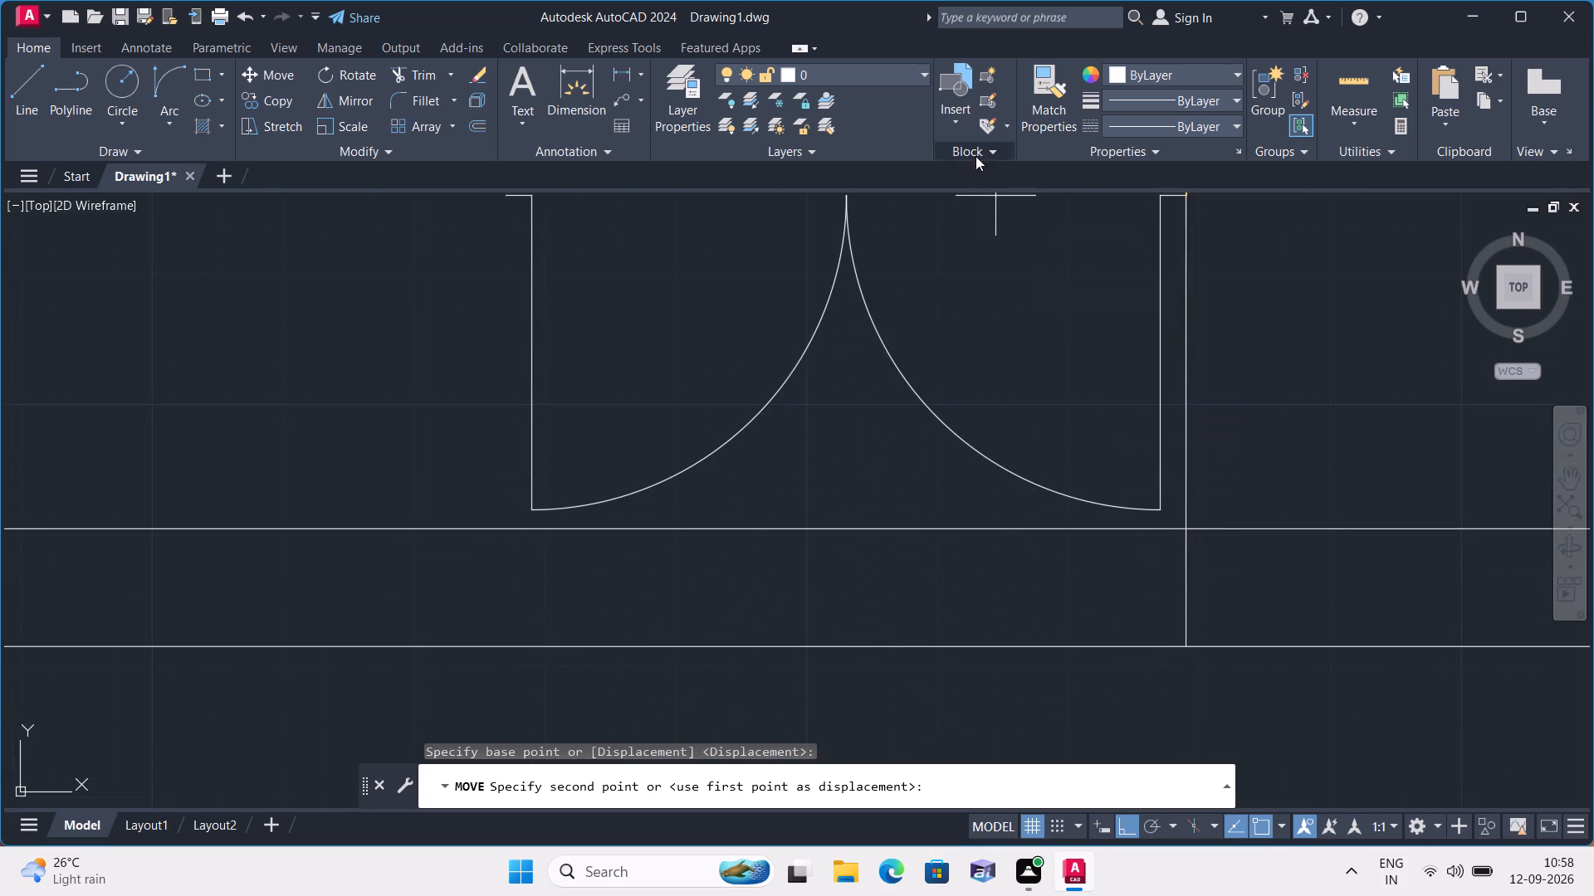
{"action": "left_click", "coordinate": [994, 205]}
Draw the right jamb as a vertical line from the wall's lower face to its upper face at the guide line.
{"action": "key", "text": "l"}
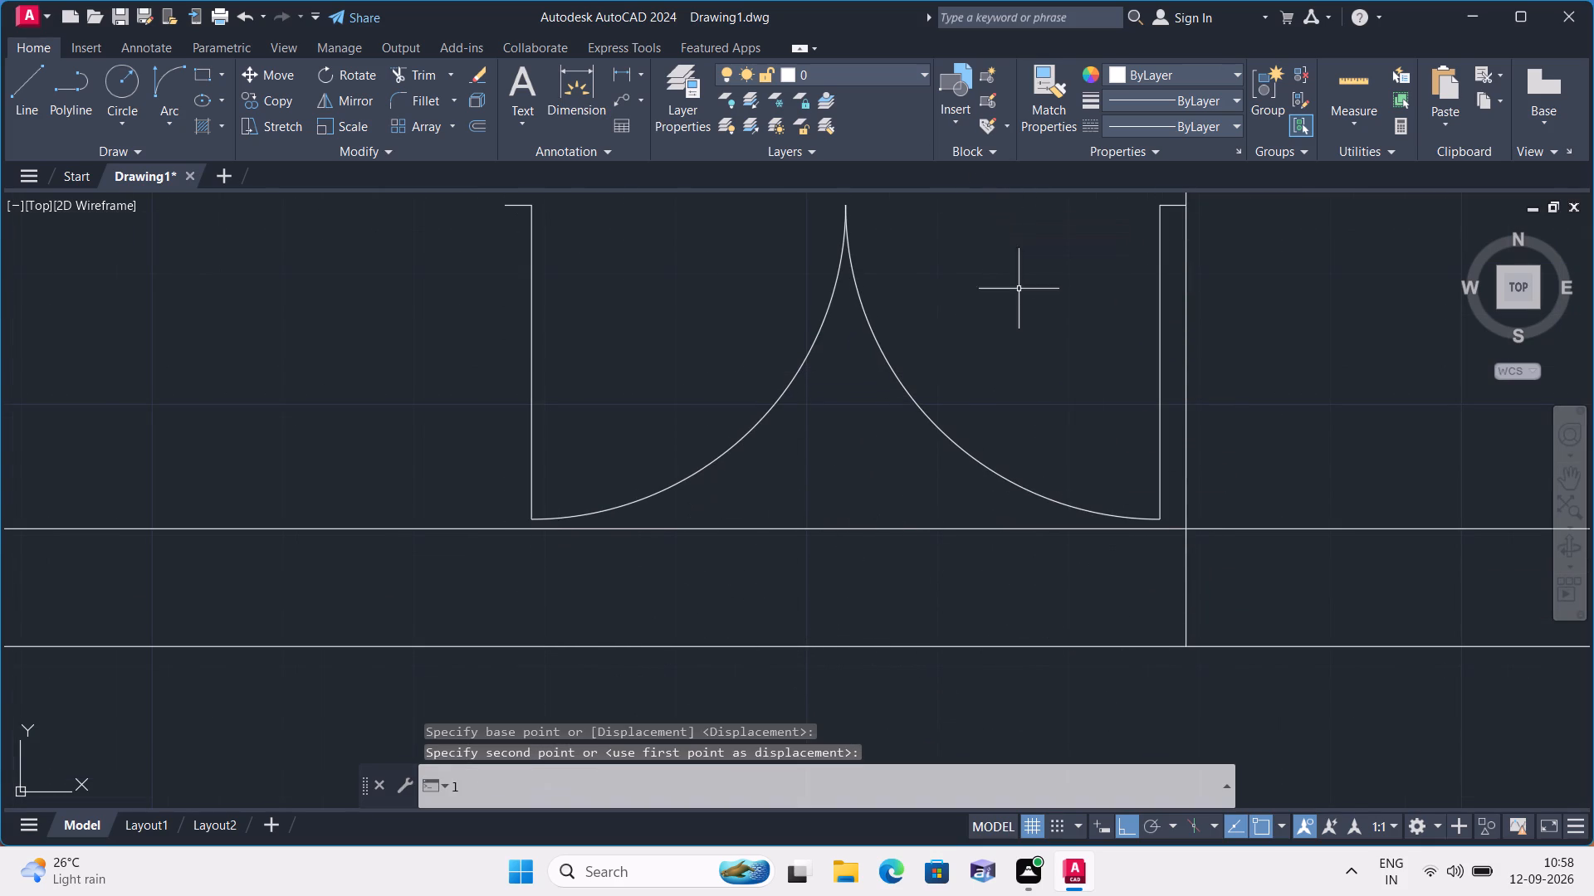
{"action": "key", "text": "space"}
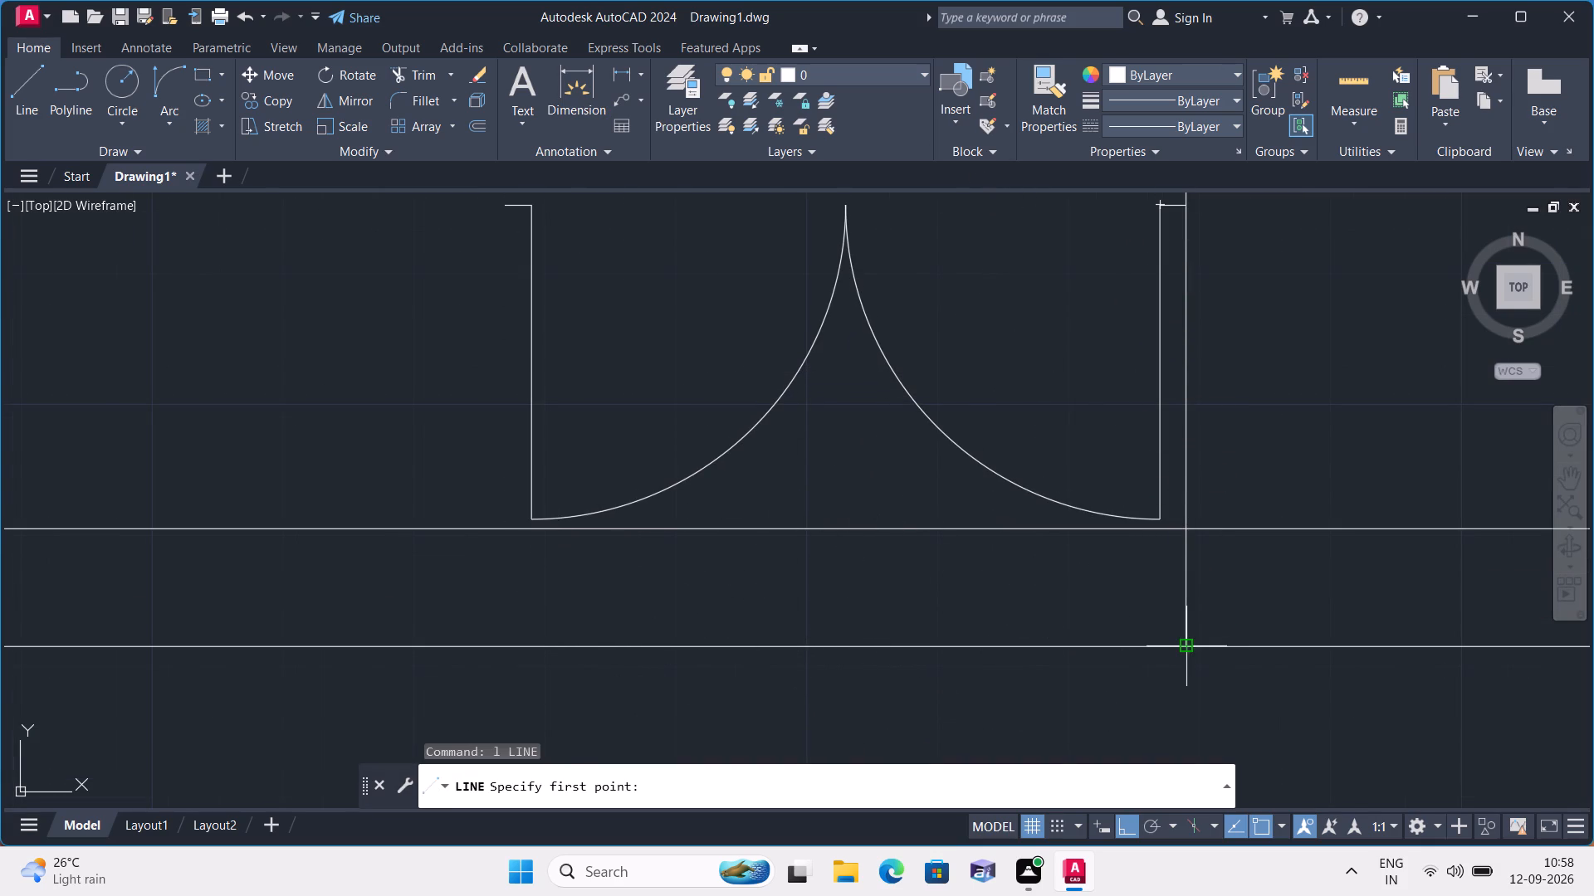
{"action": "left_click", "coordinate": [1187, 642]}
{"action": "left_click", "coordinate": [1185, 526]}
{"action": "key", "text": "space"}
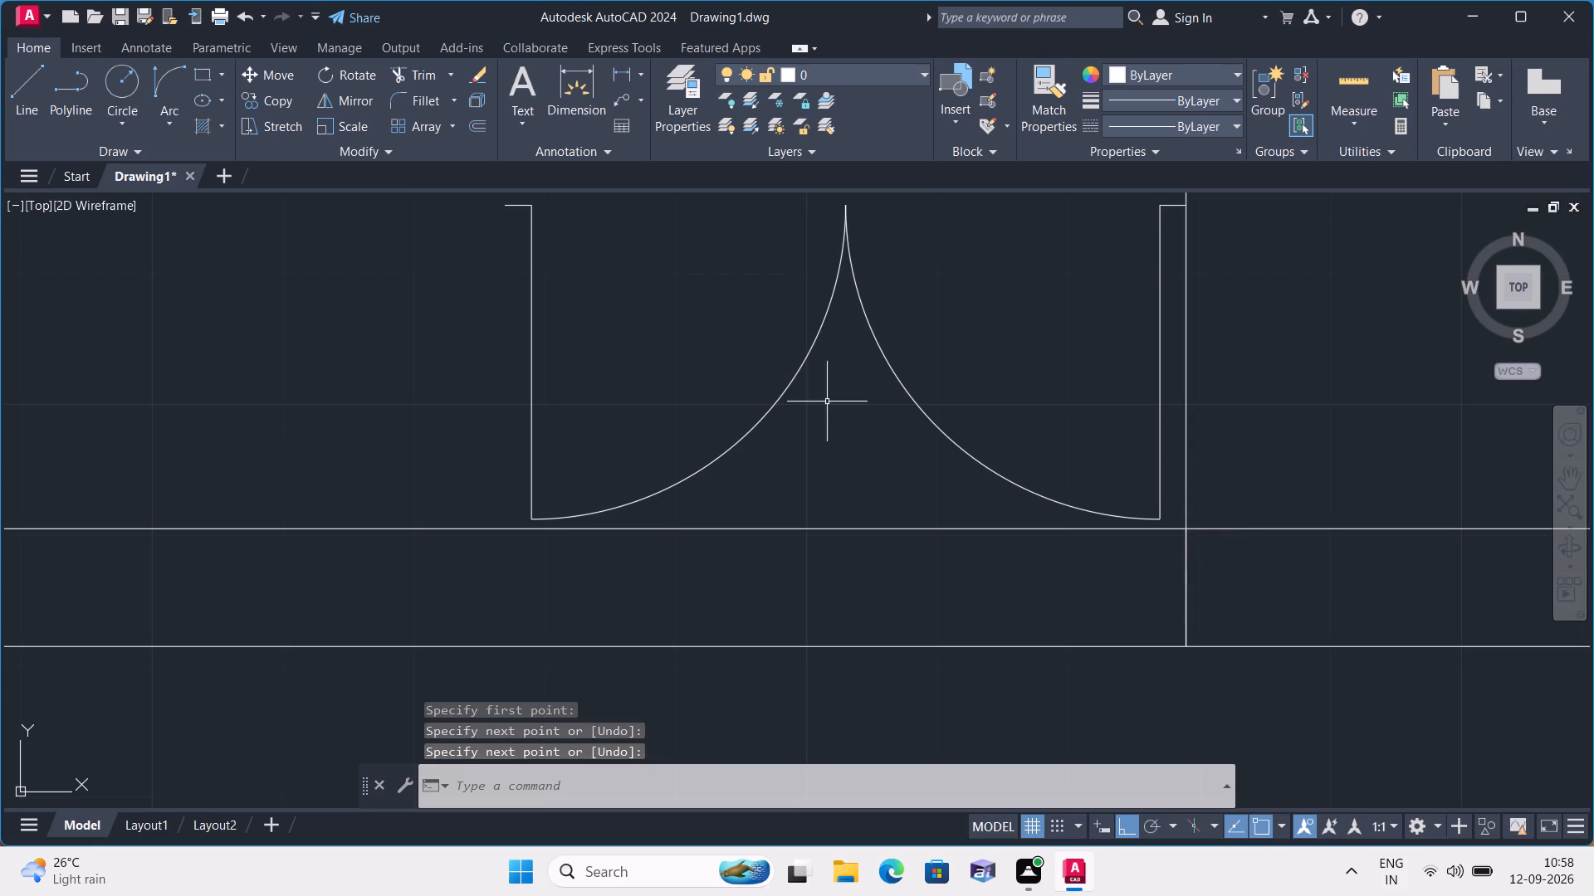
Move the whole mirrored double door from its right stub's outer end to the midpoint of the right jamb line in the wall.
{"action": "scroll", "coordinate": [827, 402], "scroll_direction": "down", "scroll_amount": 2}
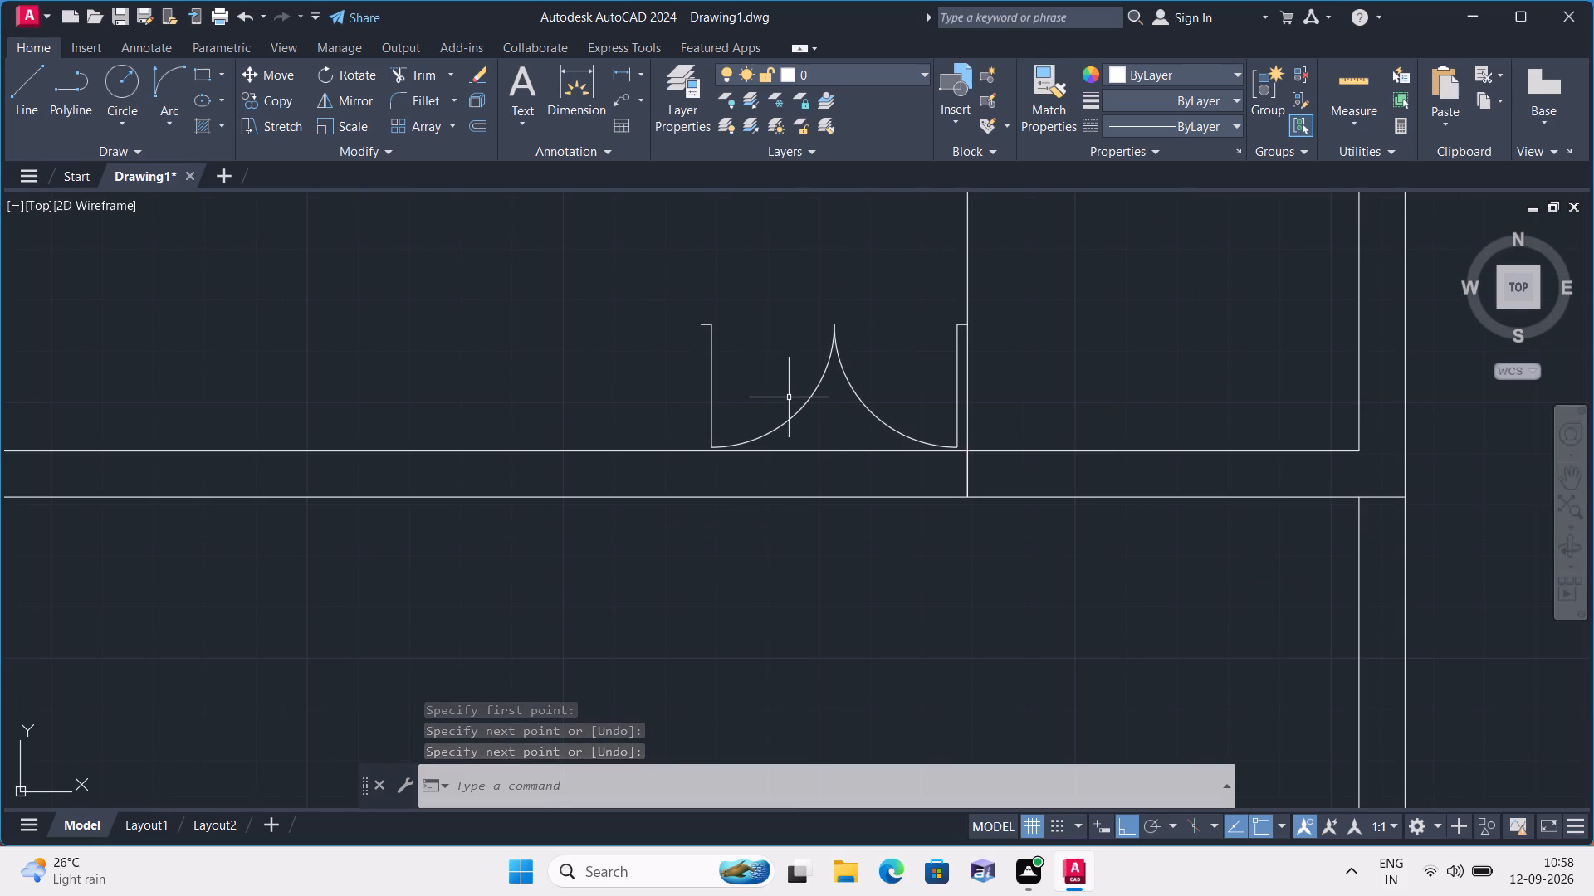
{"action": "scroll", "coordinate": [731, 355], "scroll_direction": "up", "scroll_amount": 1}
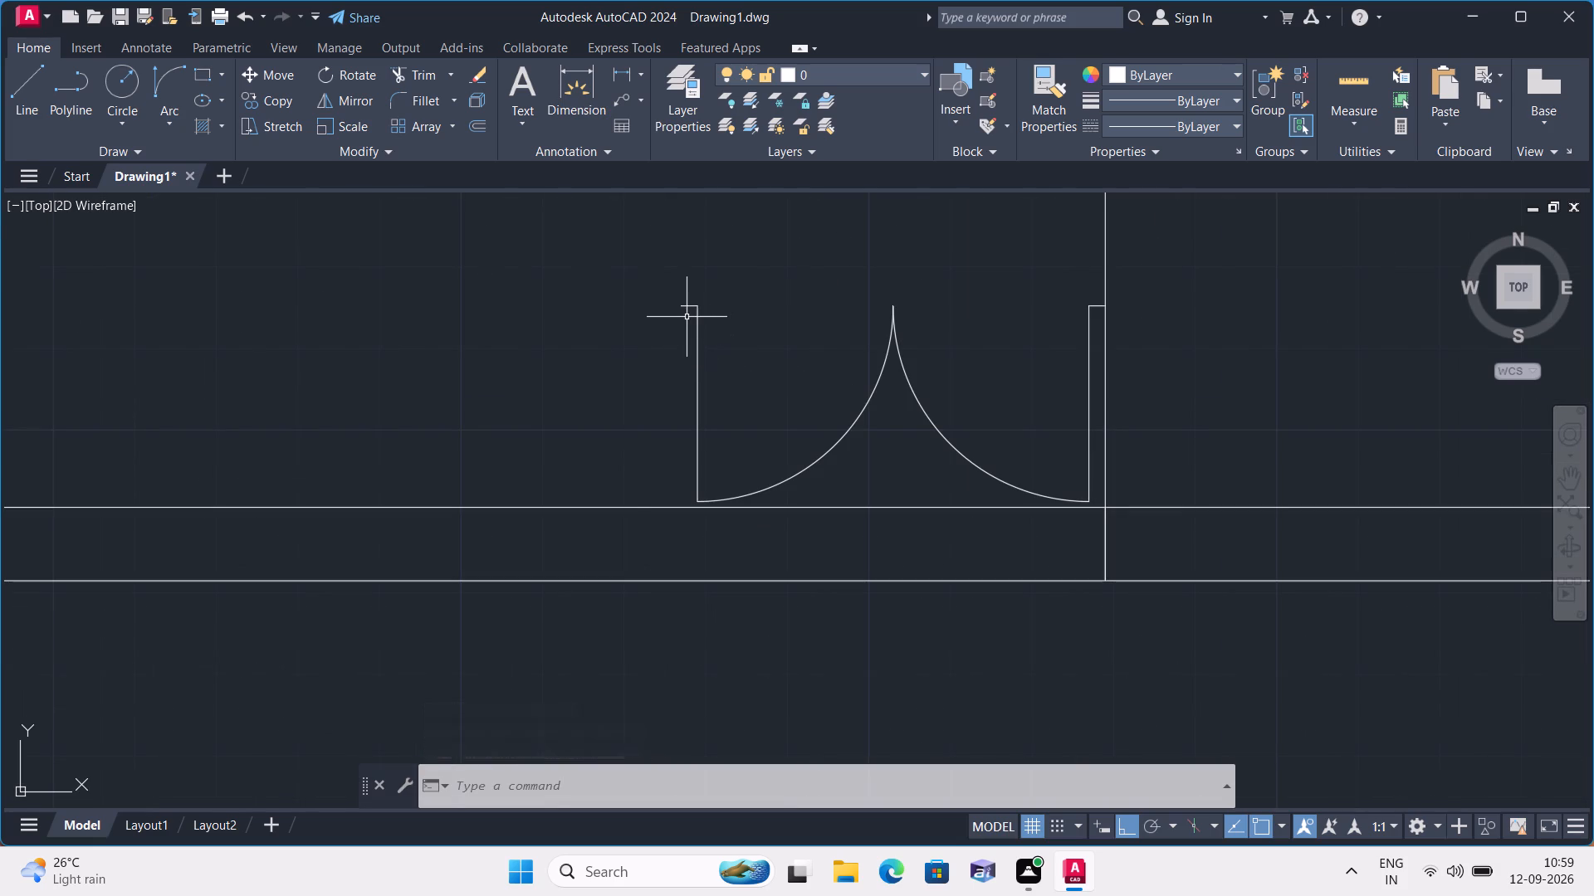
{"action": "left_click", "coordinate": [682, 304]}
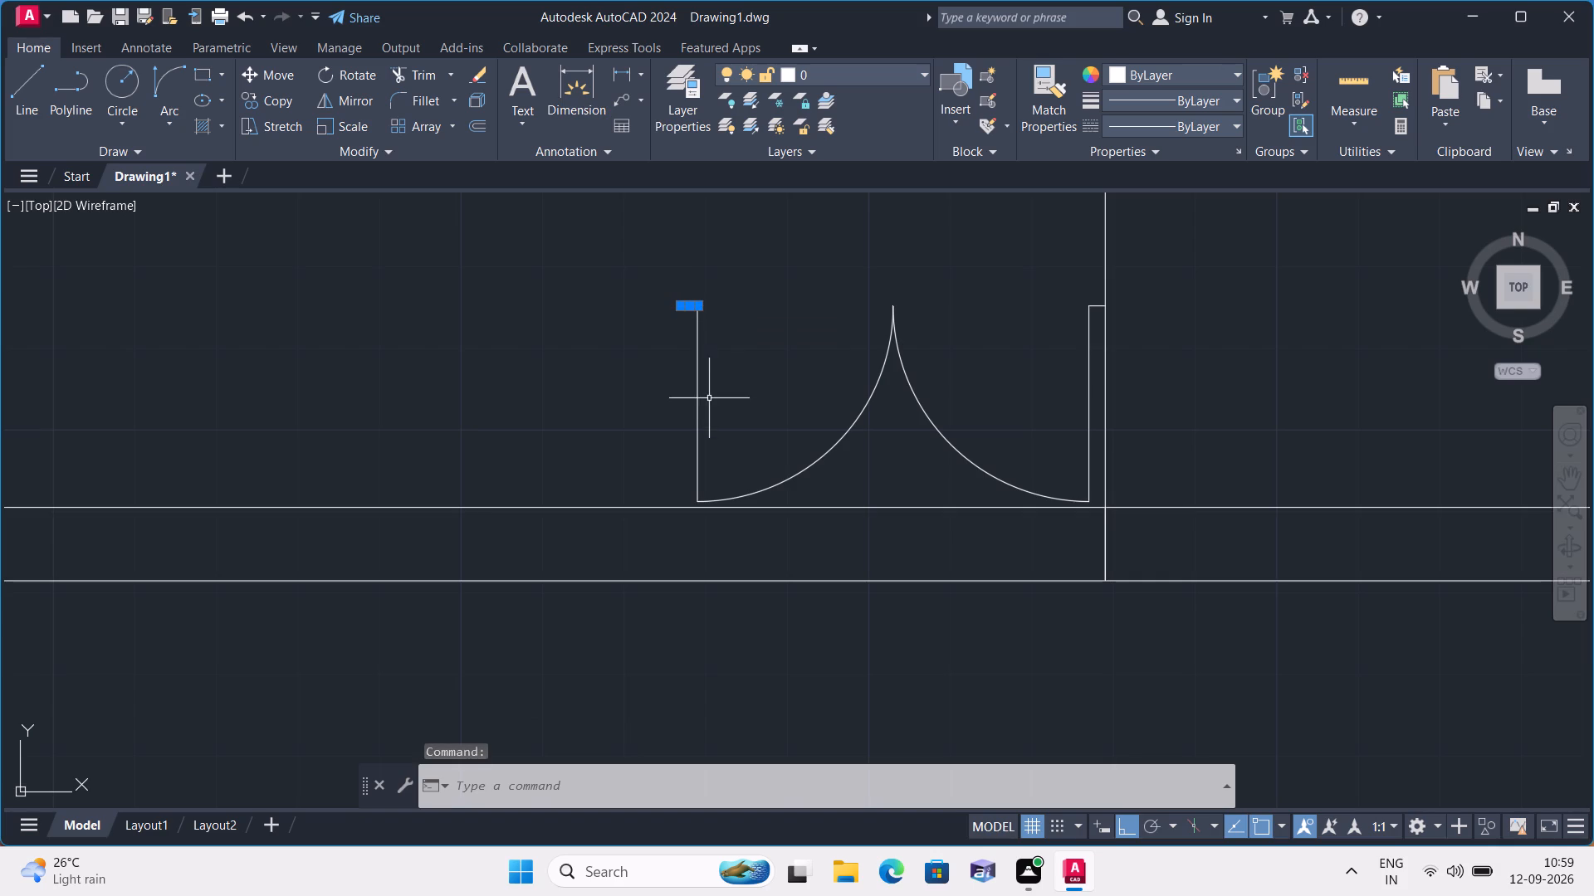
{"action": "left_click", "coordinate": [698, 386]}
{"action": "scroll", "coordinate": [700, 387], "scroll_direction": "up", "scroll_amount": 1}
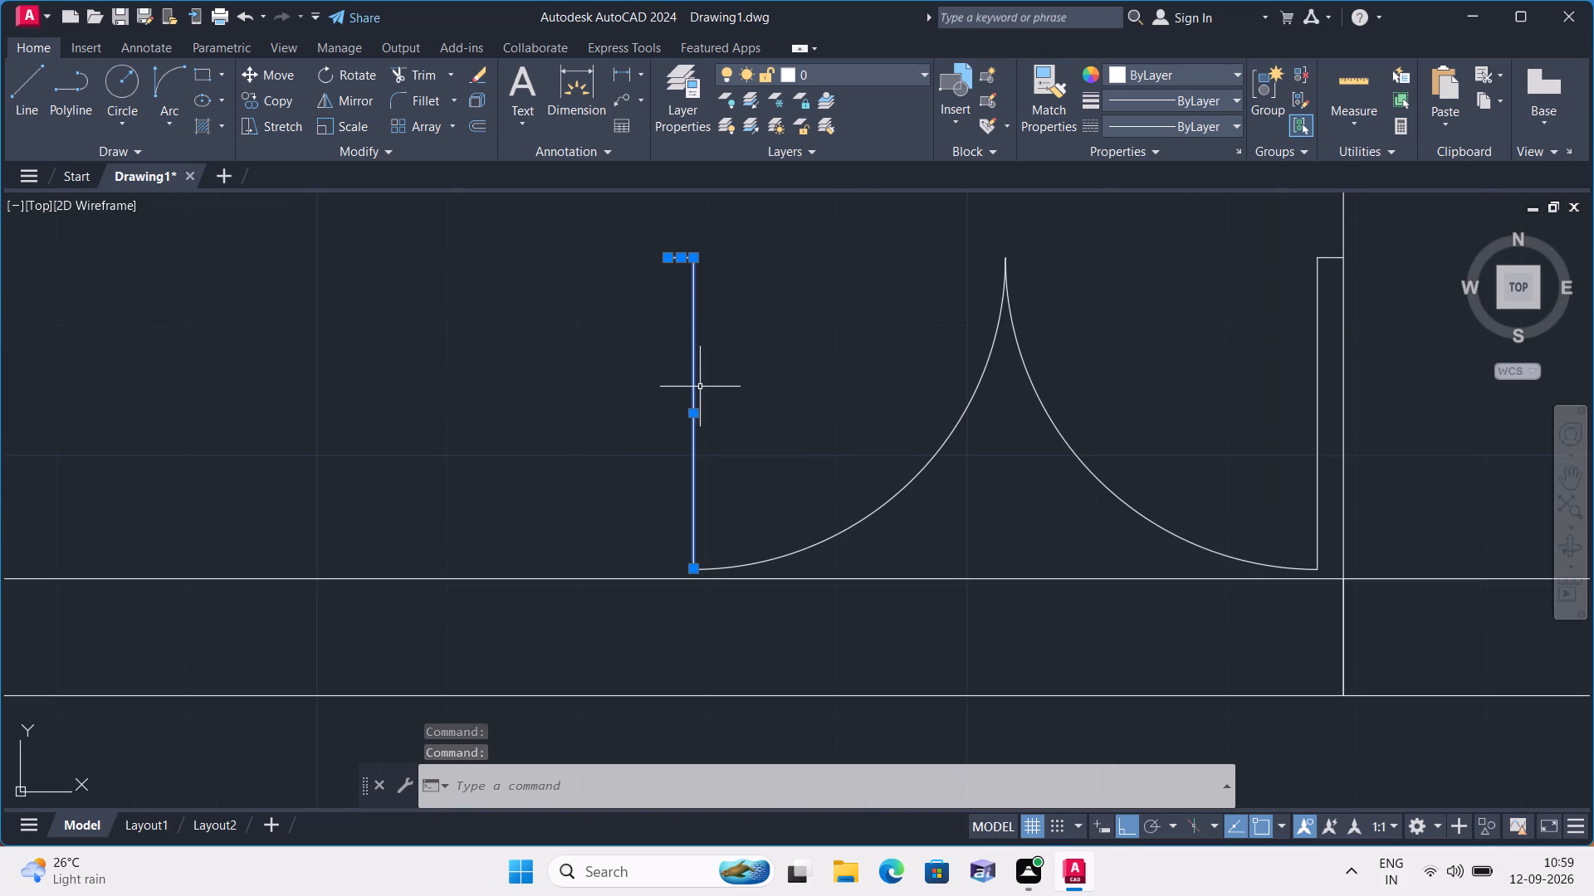
{"action": "left_click", "coordinate": [833, 538]}
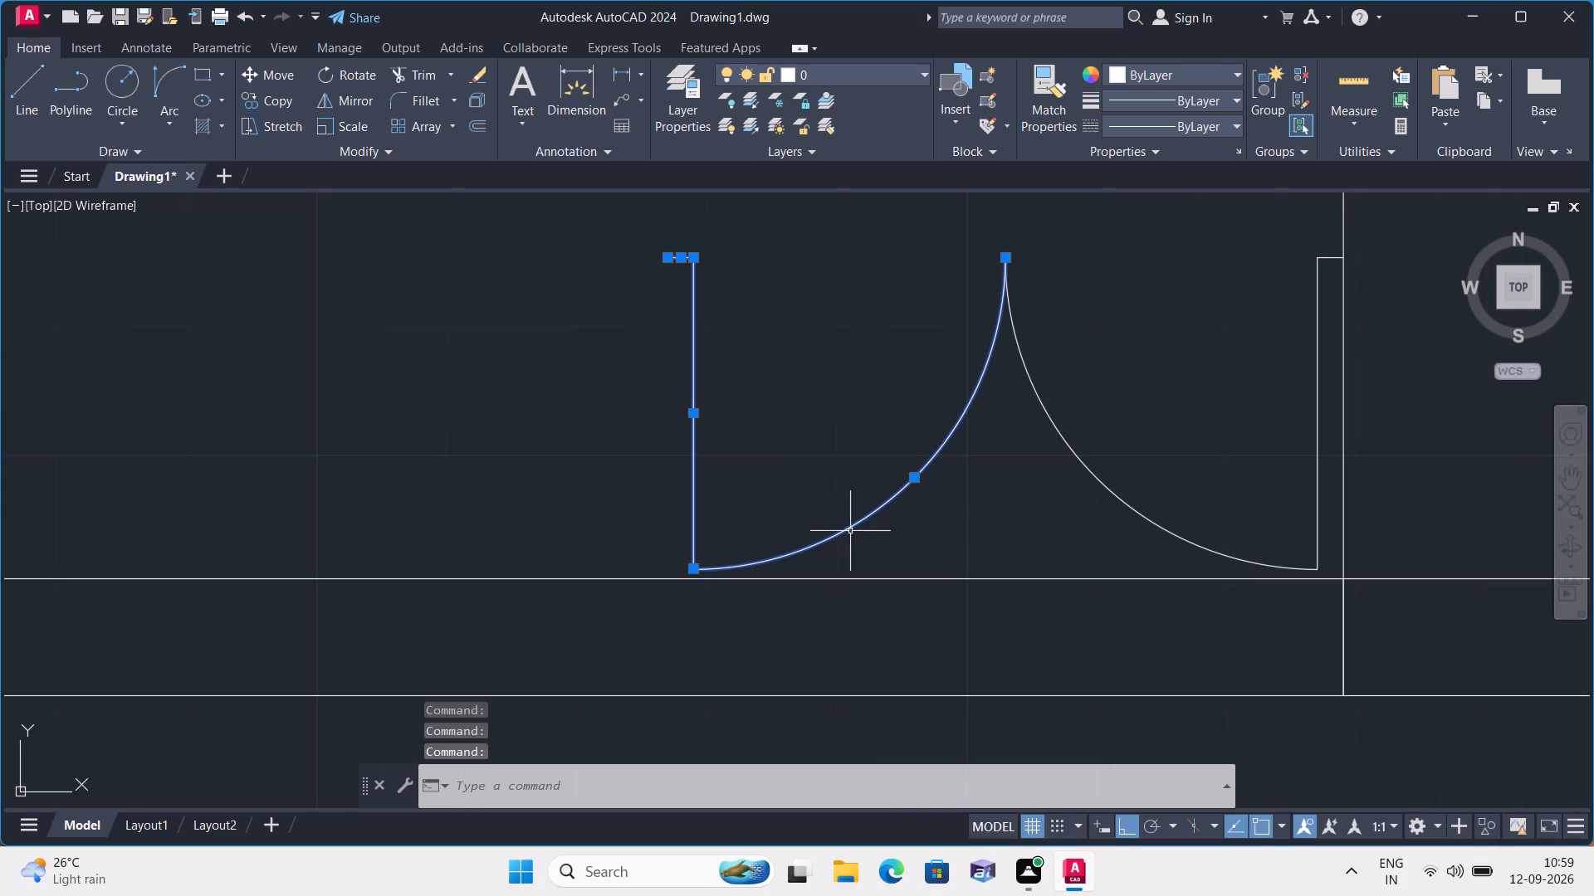
{"action": "left_click", "coordinate": [1068, 454]}
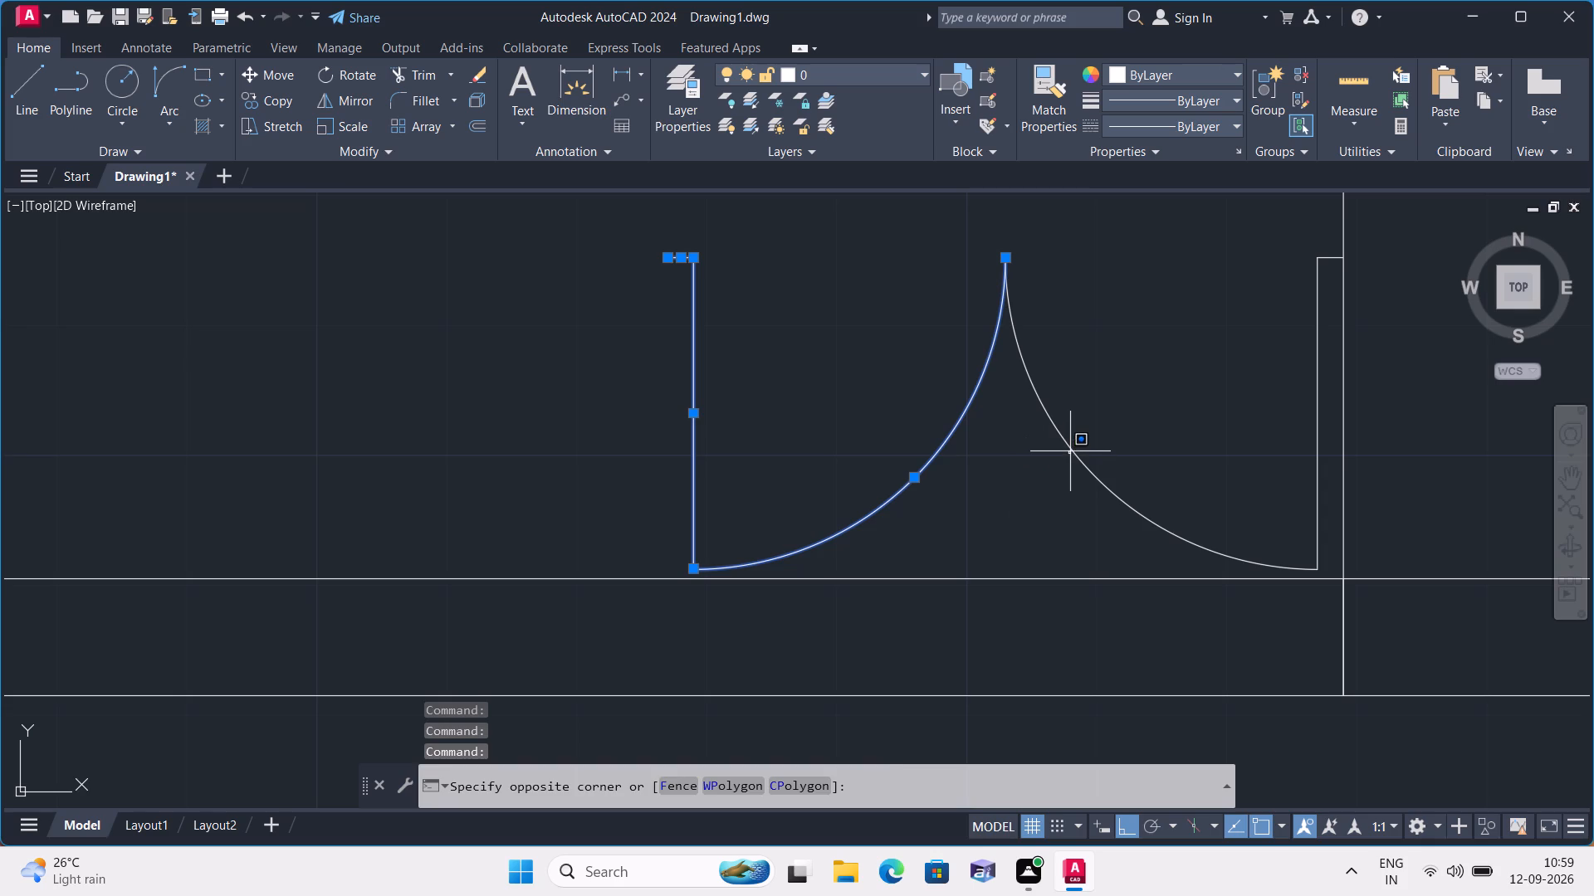
{"action": "double_click", "coordinate": [1070, 451]}
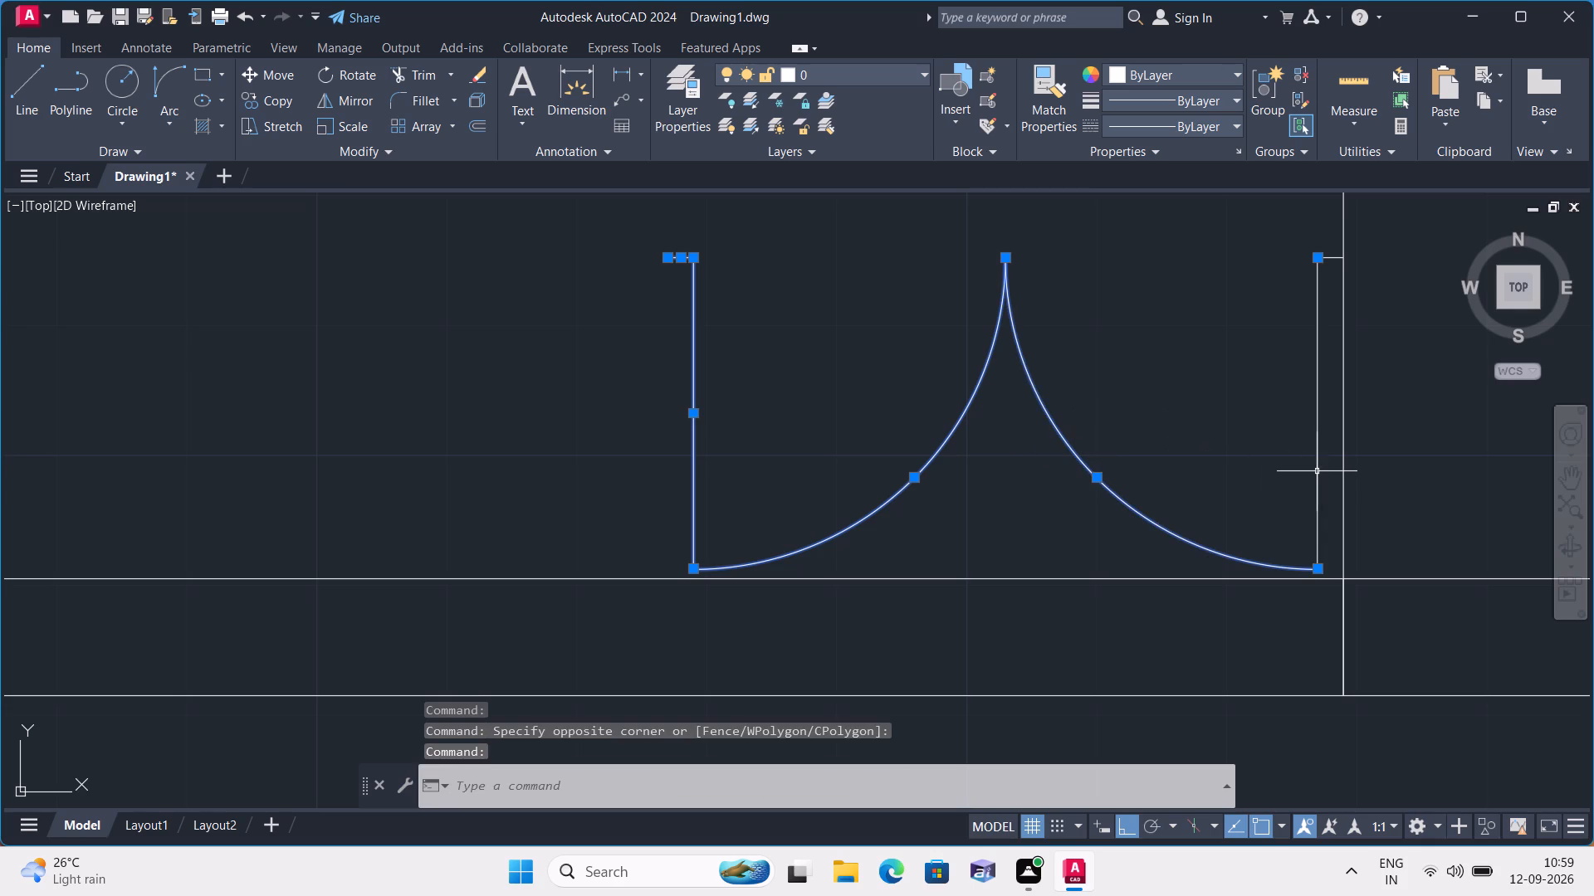
{"action": "left_click", "coordinate": [1318, 470]}
{"action": "left_click", "coordinate": [1334, 260]}
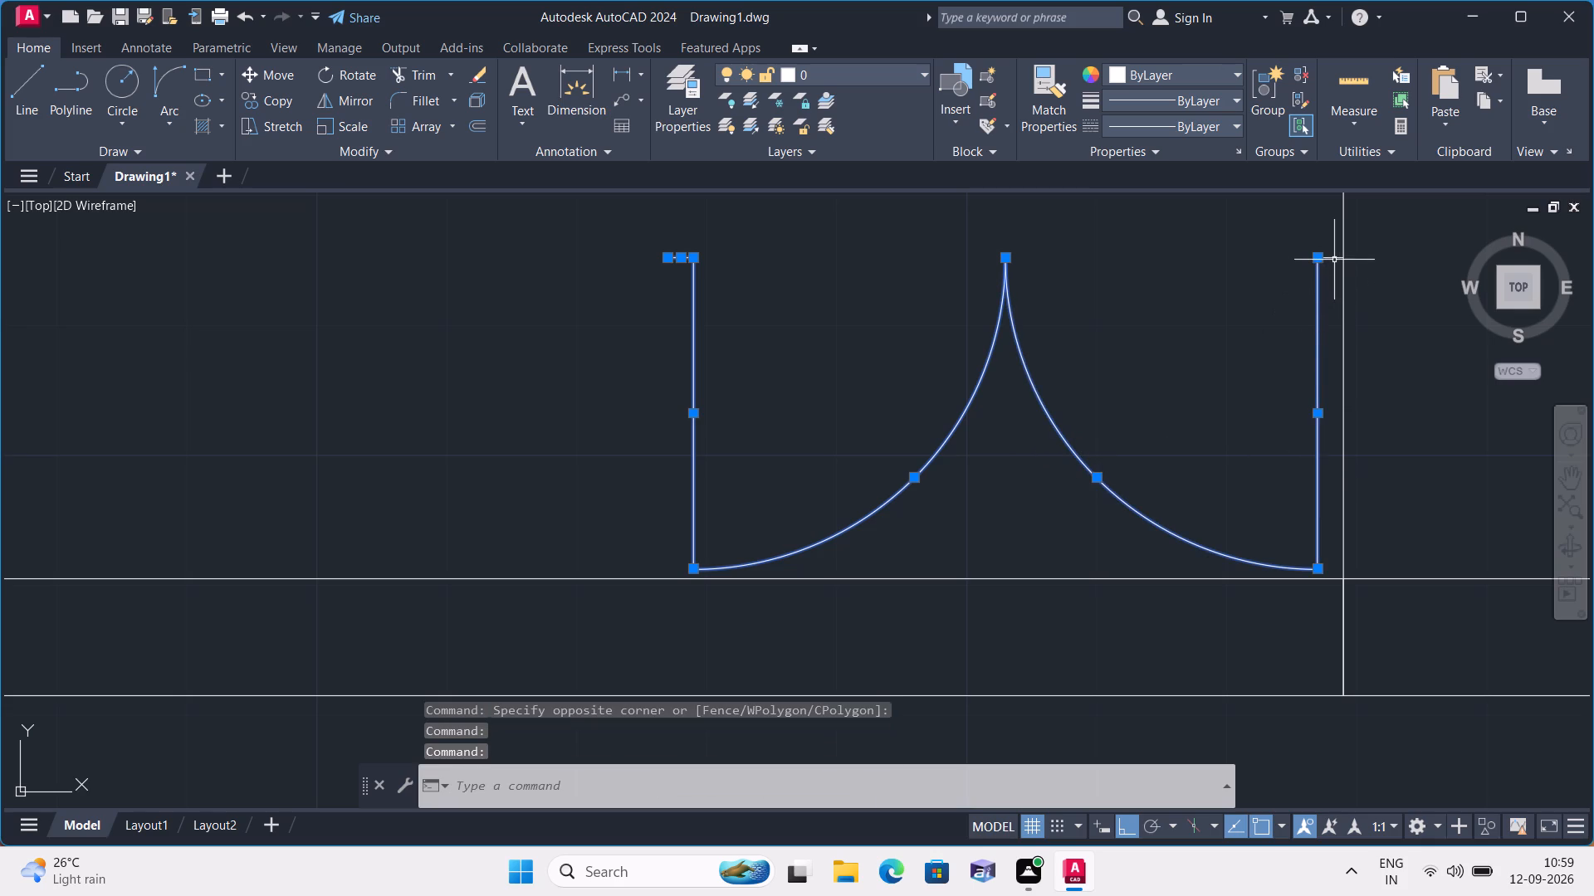
{"action": "left_click", "coordinate": [276, 76]}
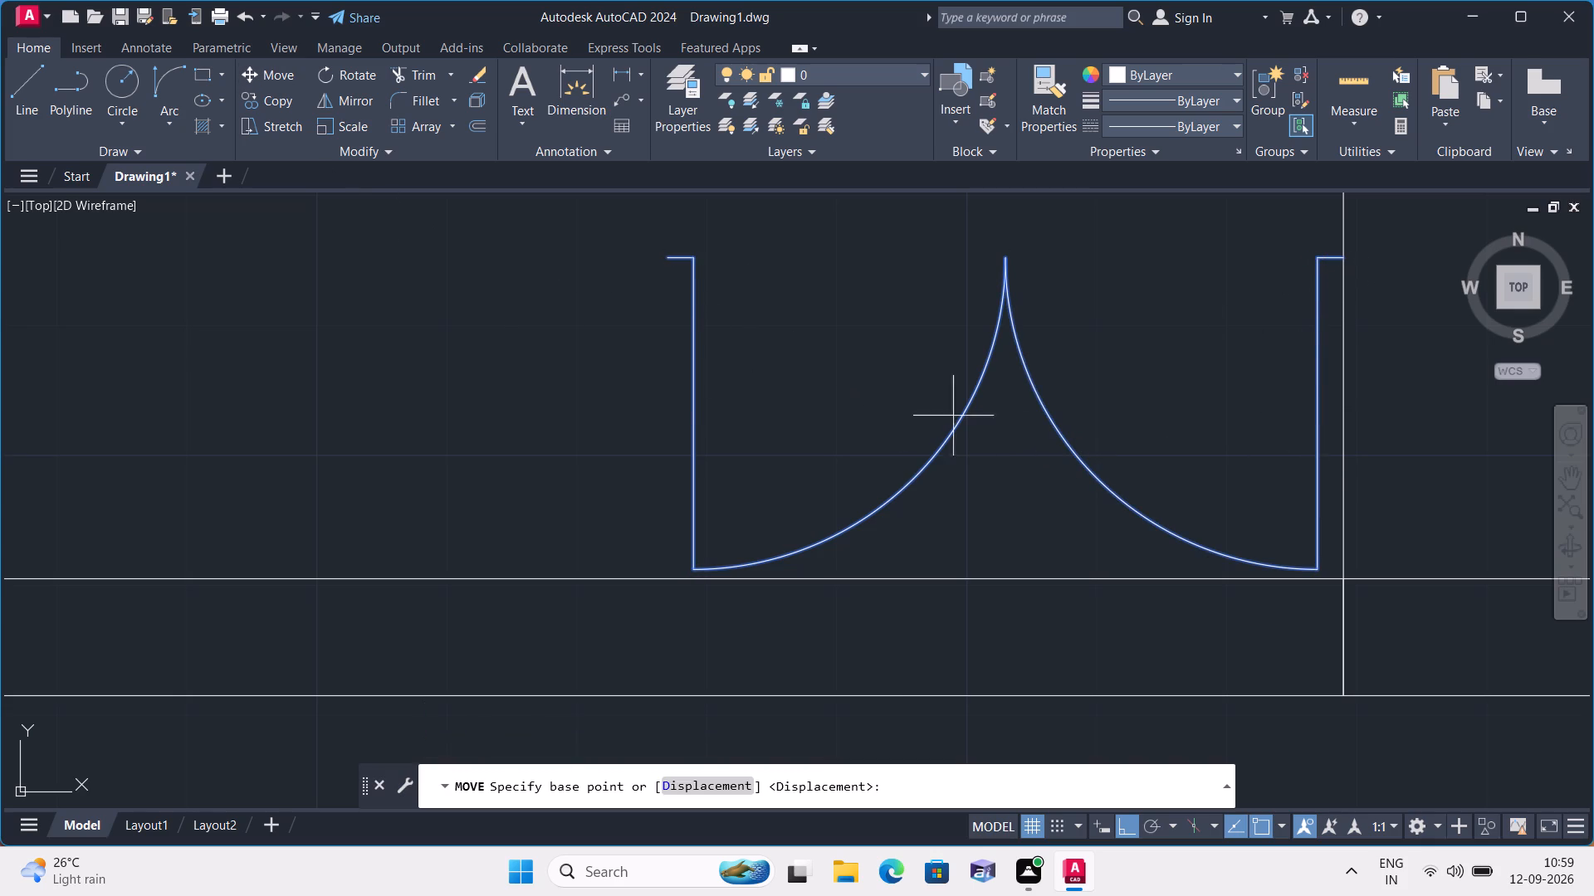
{"action": "left_click", "coordinate": [1342, 256]}
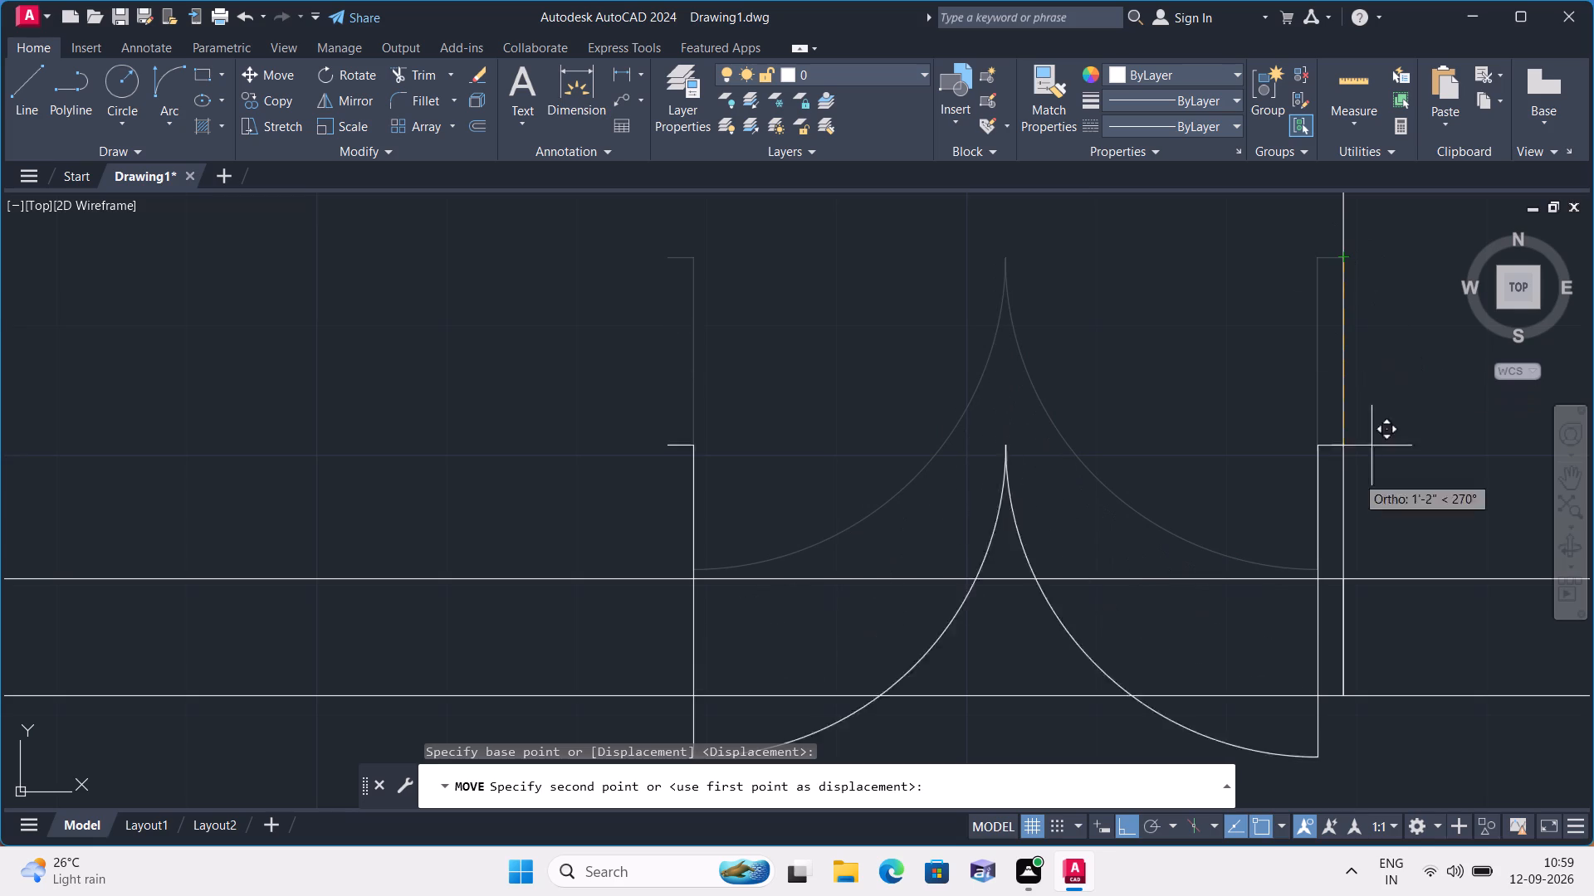
{"action": "left_click", "coordinate": [1342, 636]}
Delete the long vertical guide line between the upper and lower double doors, keeping the short right jamb line.
{"action": "scroll", "coordinate": [1281, 604], "scroll_direction": "down", "scroll_amount": 1}
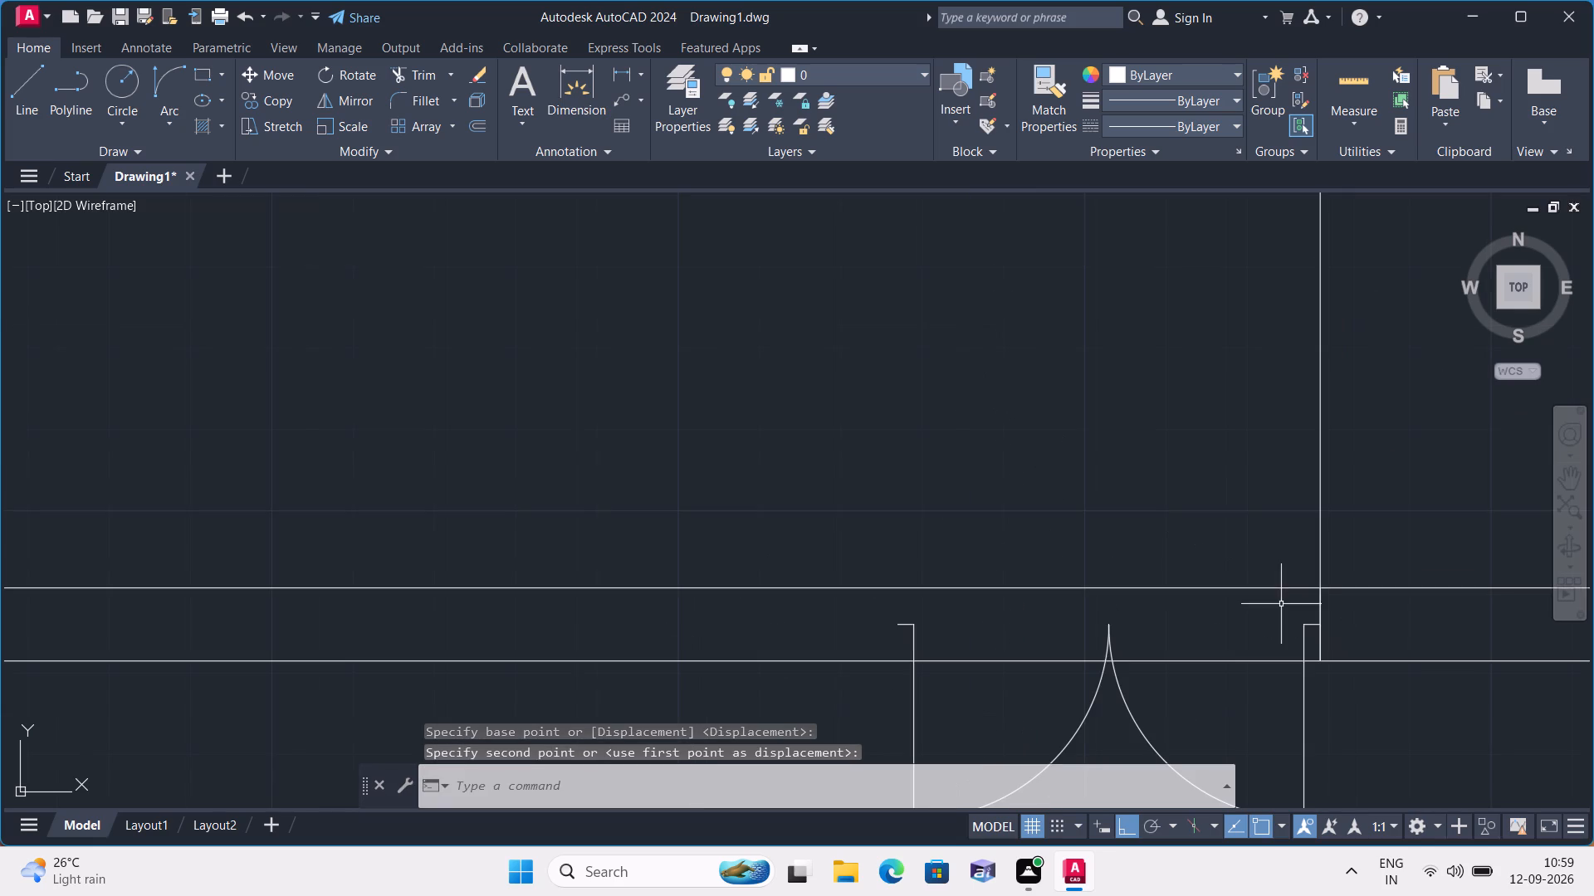
{"action": "scroll", "coordinate": [1281, 604], "scroll_direction": "down", "scroll_amount": 2}
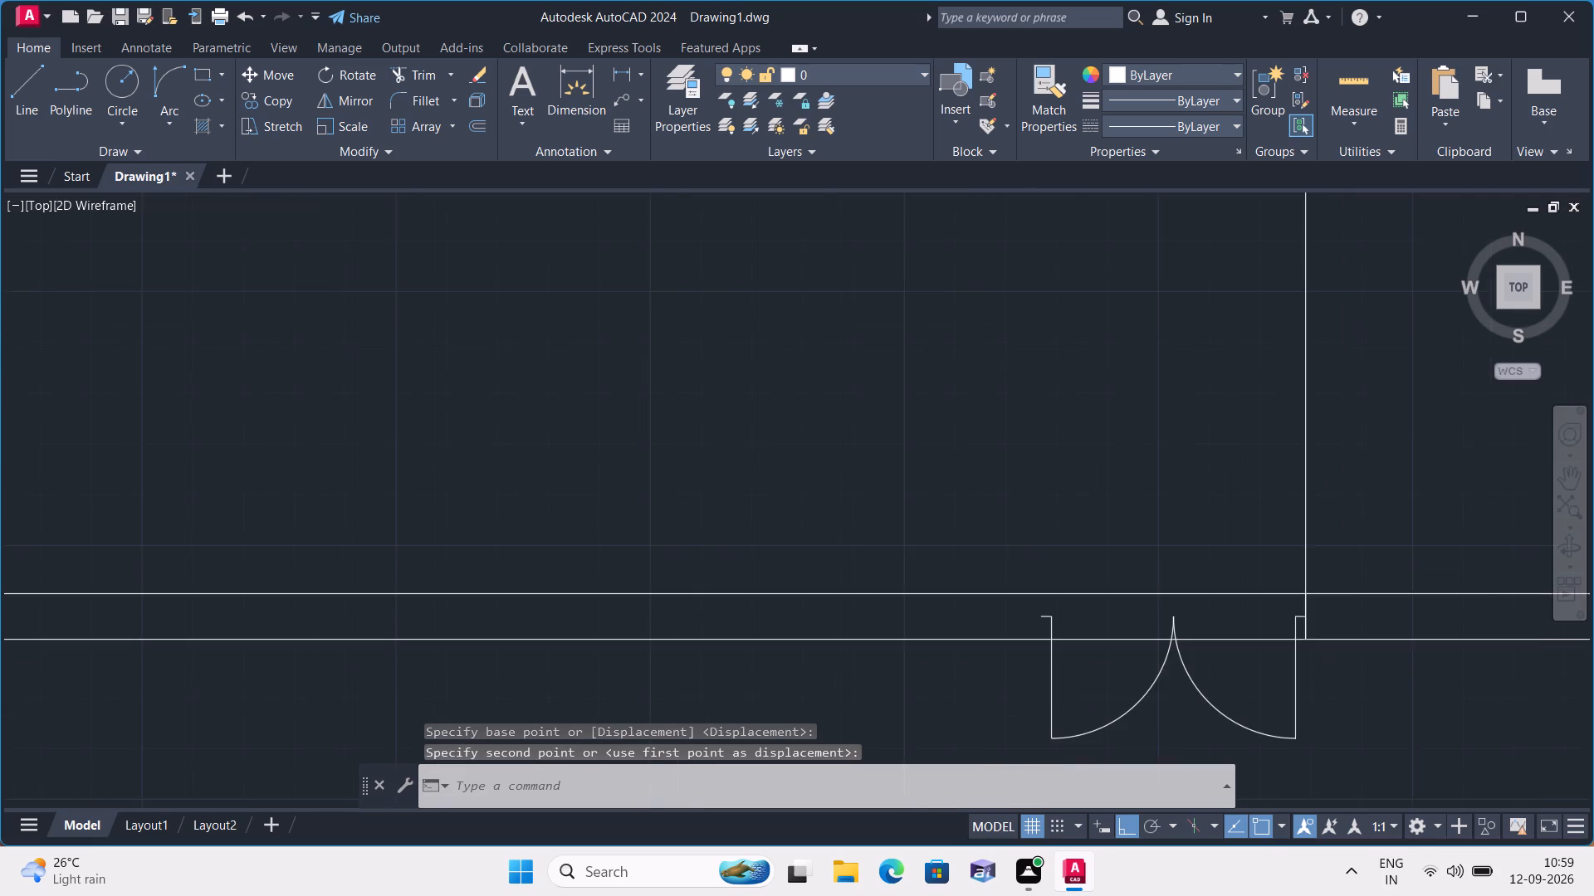
{"action": "left_click", "coordinate": [1298, 554]}
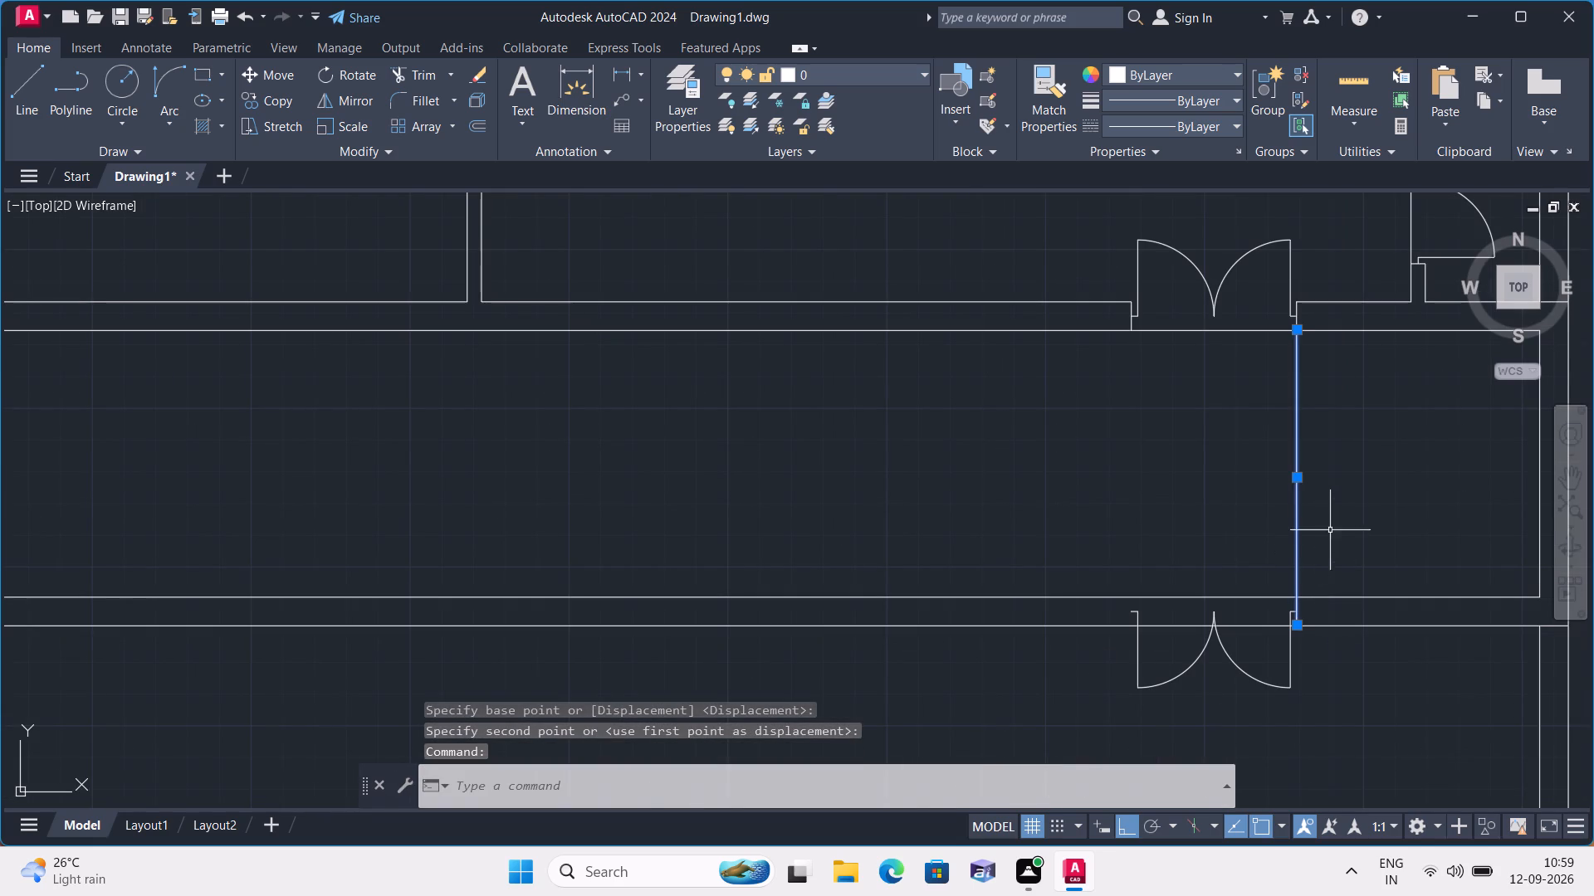
{"action": "key", "text": "Delete"}
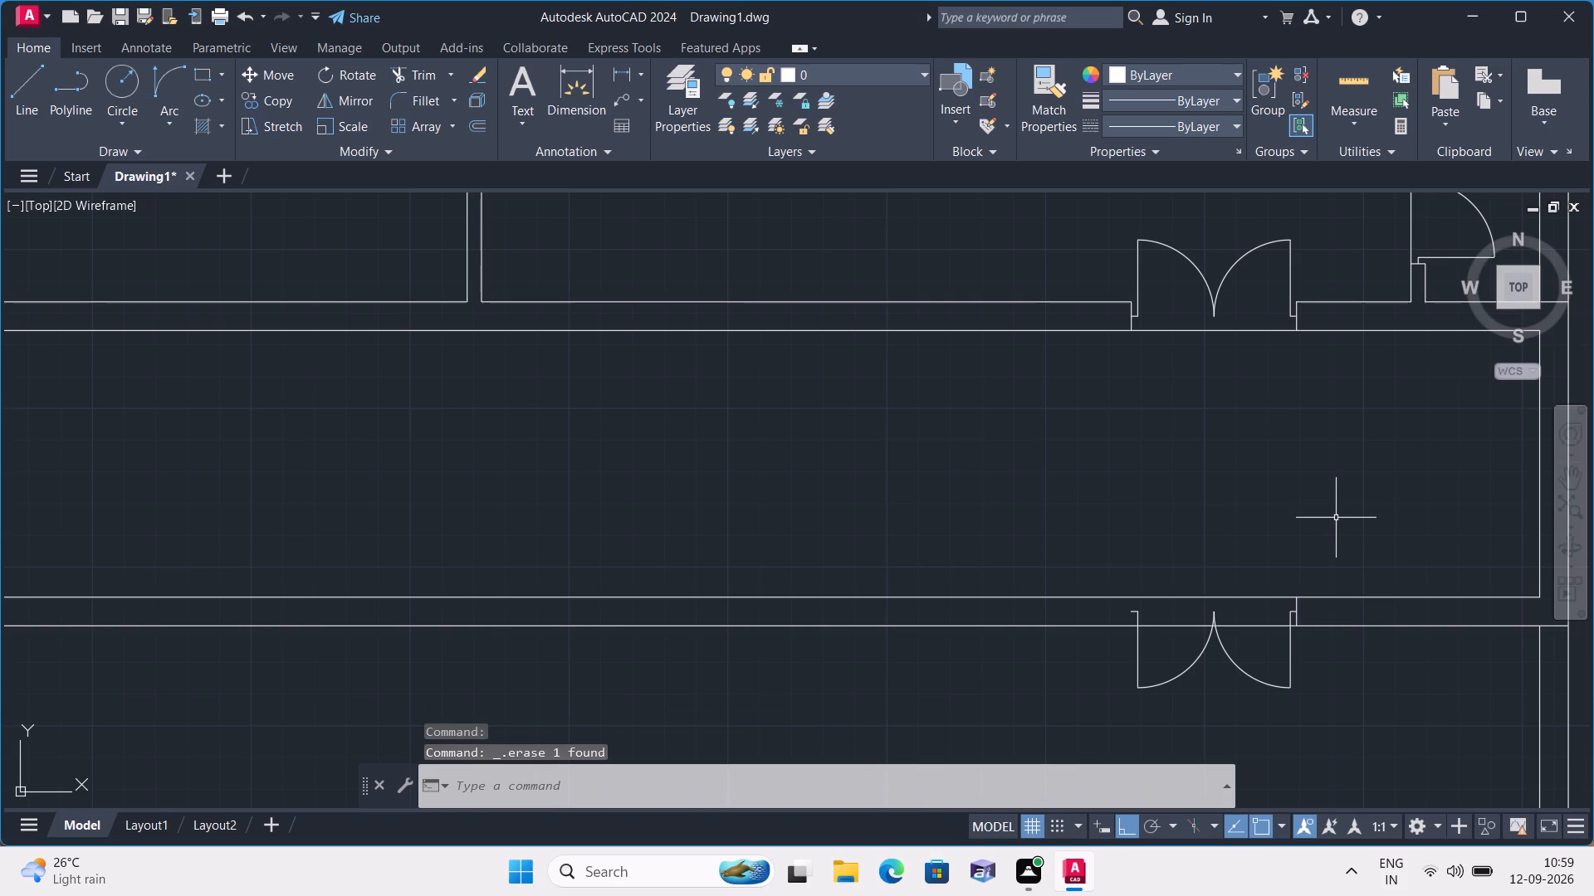
Draw a vertical line from the outer end of the lower door's left stub up to the wall's upper face.
{"action": "scroll", "coordinate": [1328, 519], "scroll_direction": "down", "scroll_amount": 1}
{"action": "middle_click_drag", "start_coordinate": [1148, 551], "coordinate": [969, 508]}
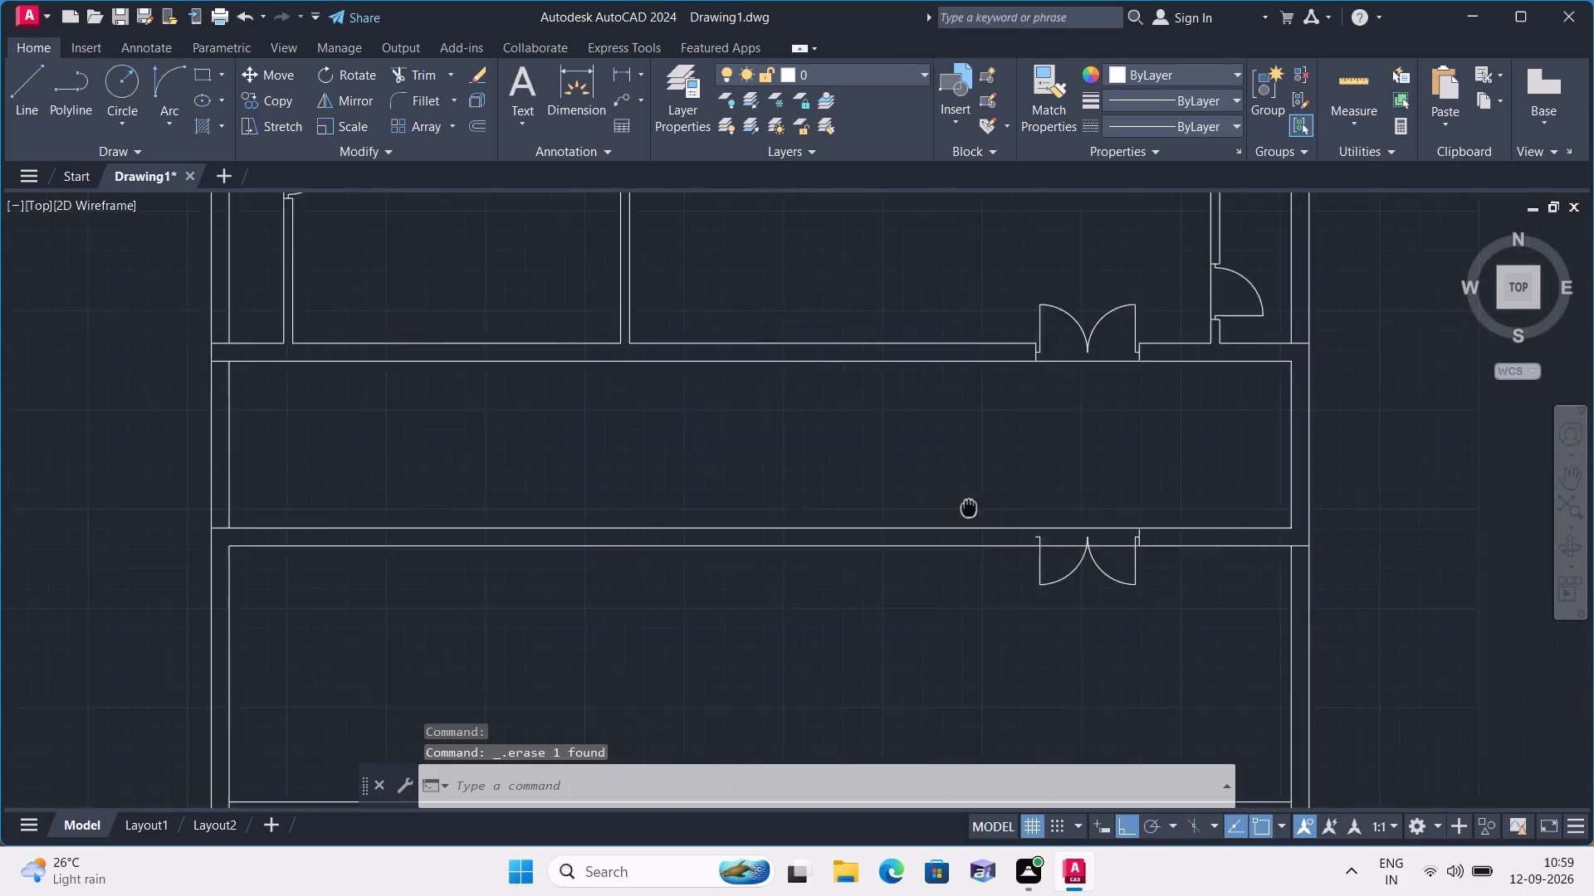
{"action": "middle_click_drag", "start_coordinate": [969, 508], "coordinate": [947, 499]}
{"action": "type", "text": "l"}
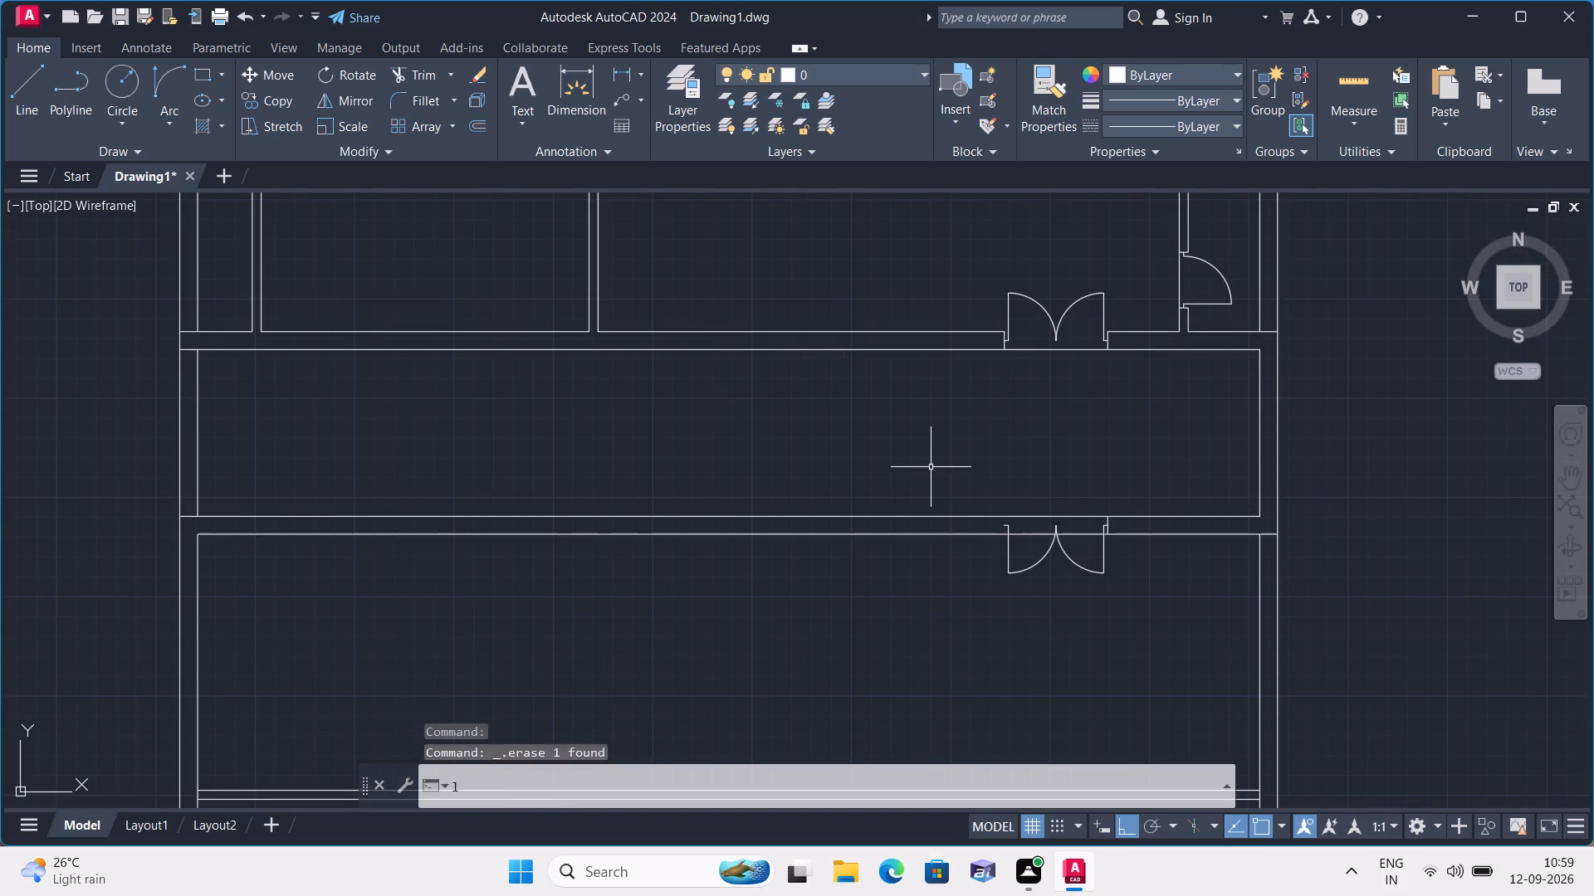
{"action": "key", "text": "space"}
{"action": "scroll", "coordinate": [981, 519], "scroll_direction": "up", "scroll_amount": 4}
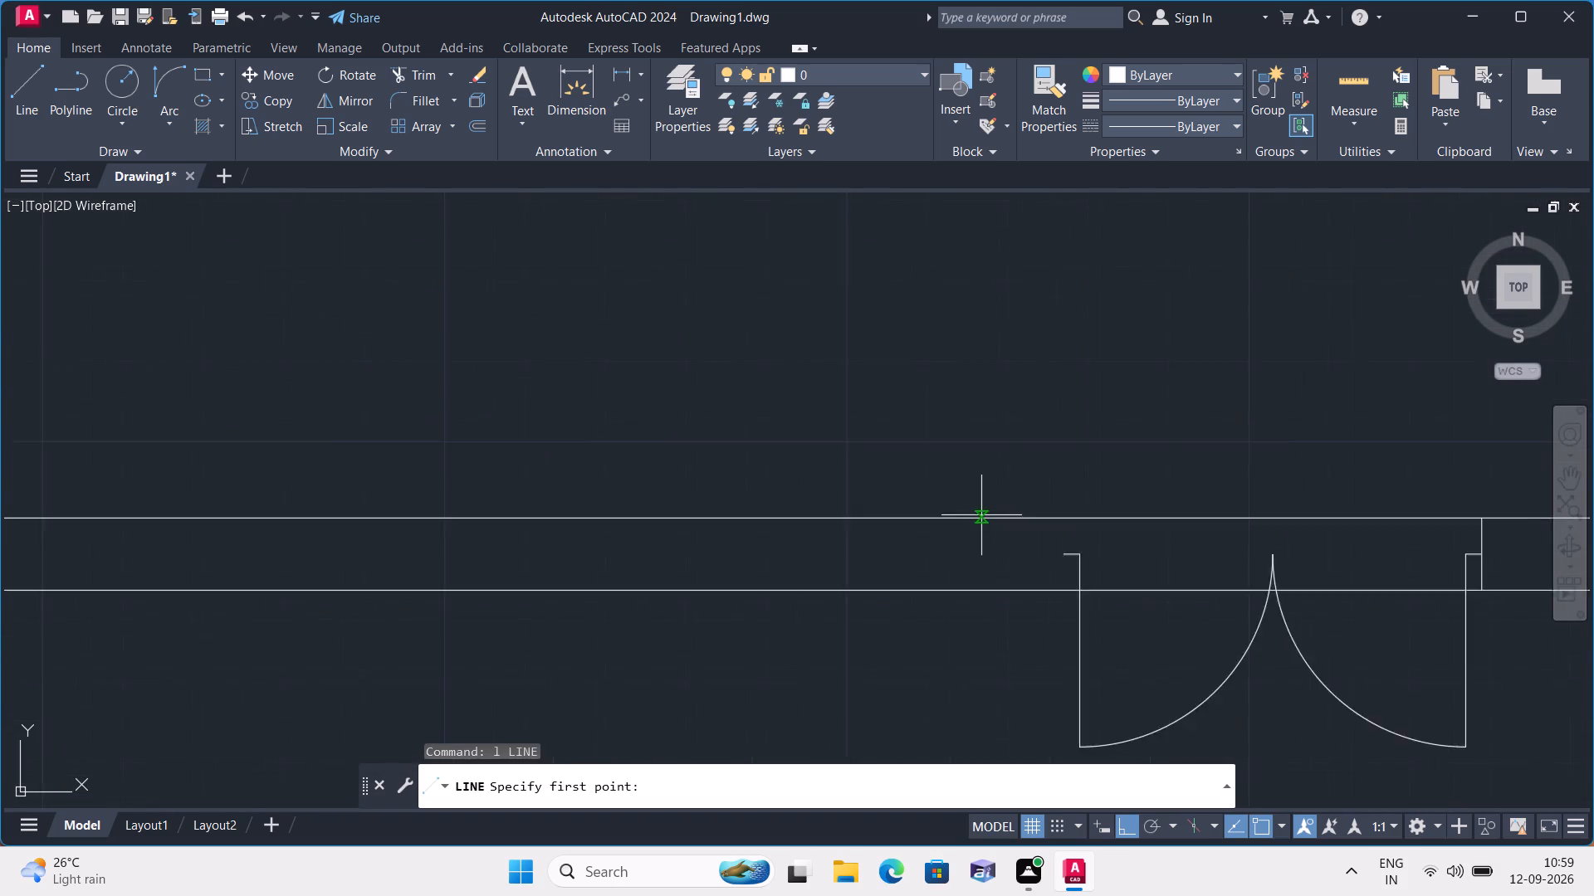
{"action": "left_click", "coordinate": [1108, 578]}
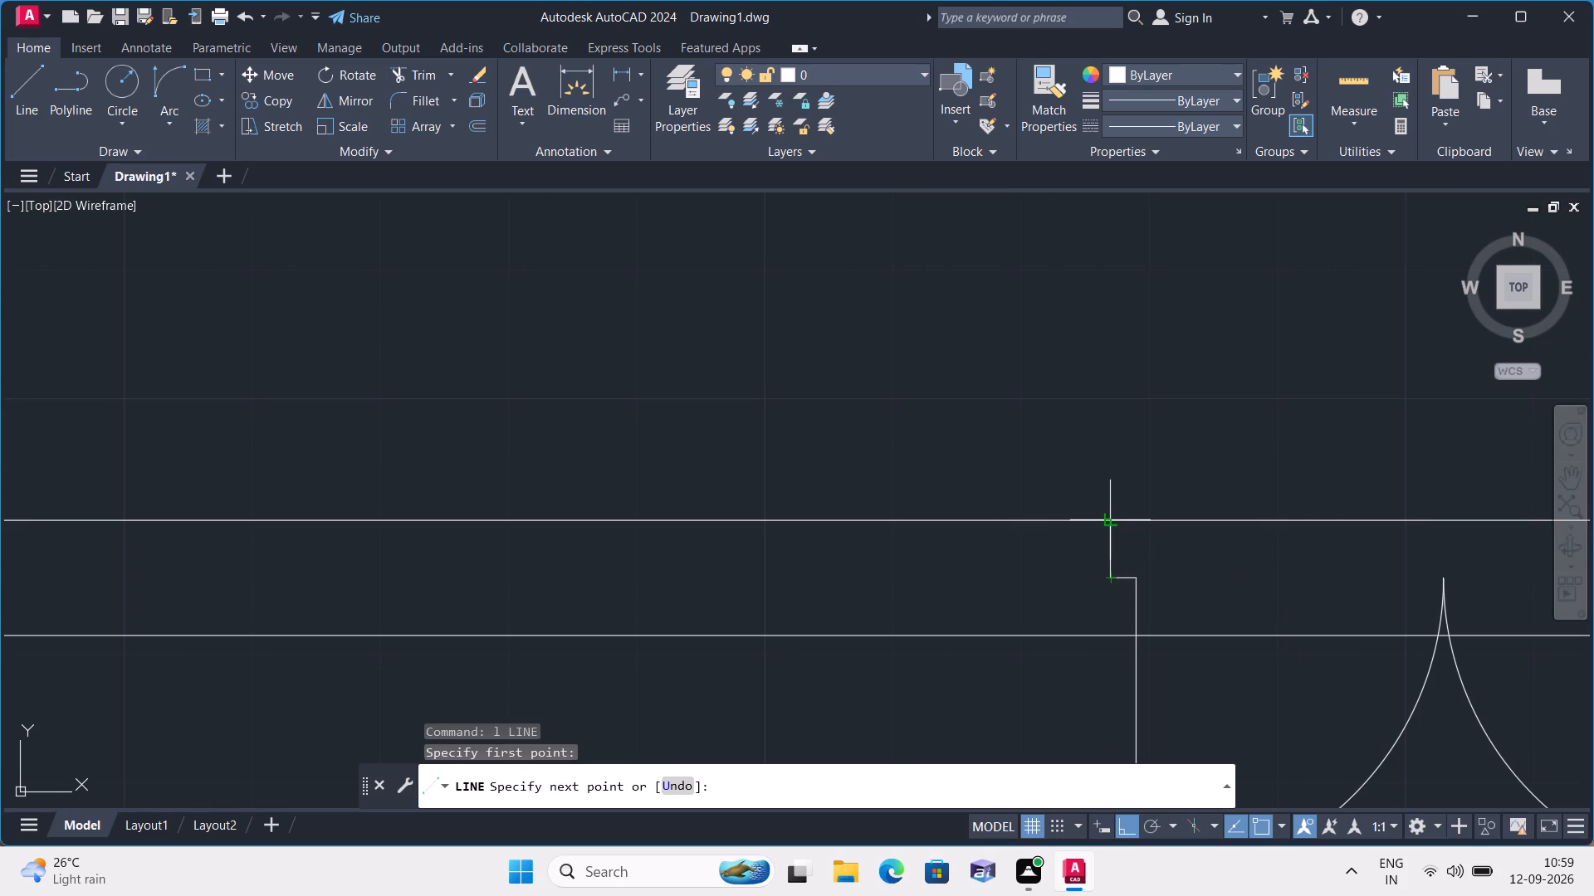
{"action": "left_click", "coordinate": [1107, 514]}
{"action": "key", "text": "space"}
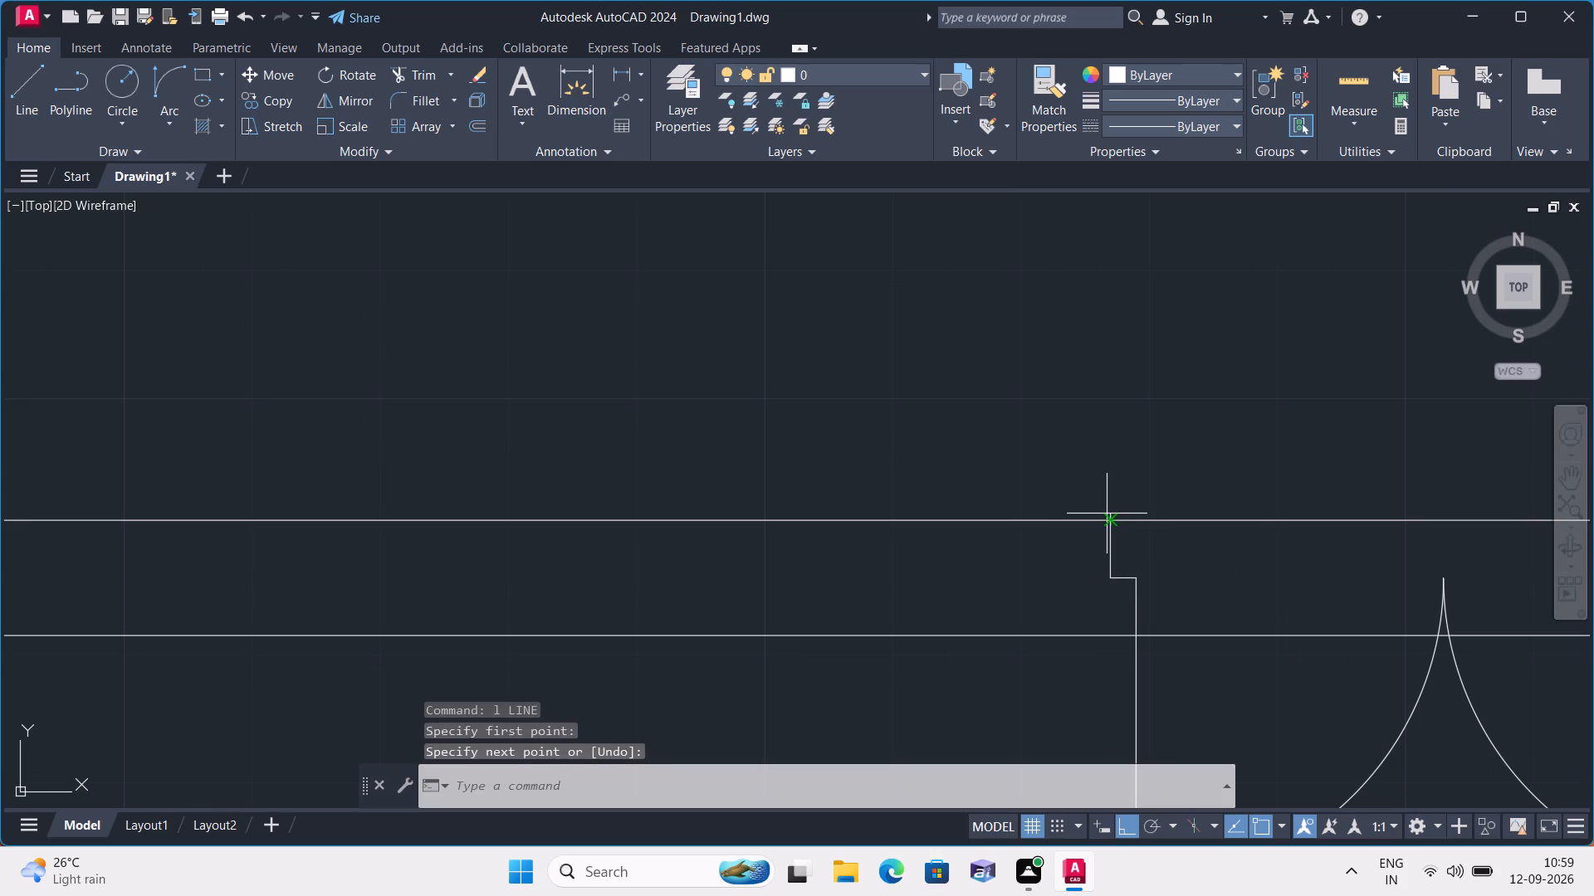
Draw a vertical line from the outer end of the lower door's left stub down to the wall's lower face.
{"action": "key", "text": "space"}
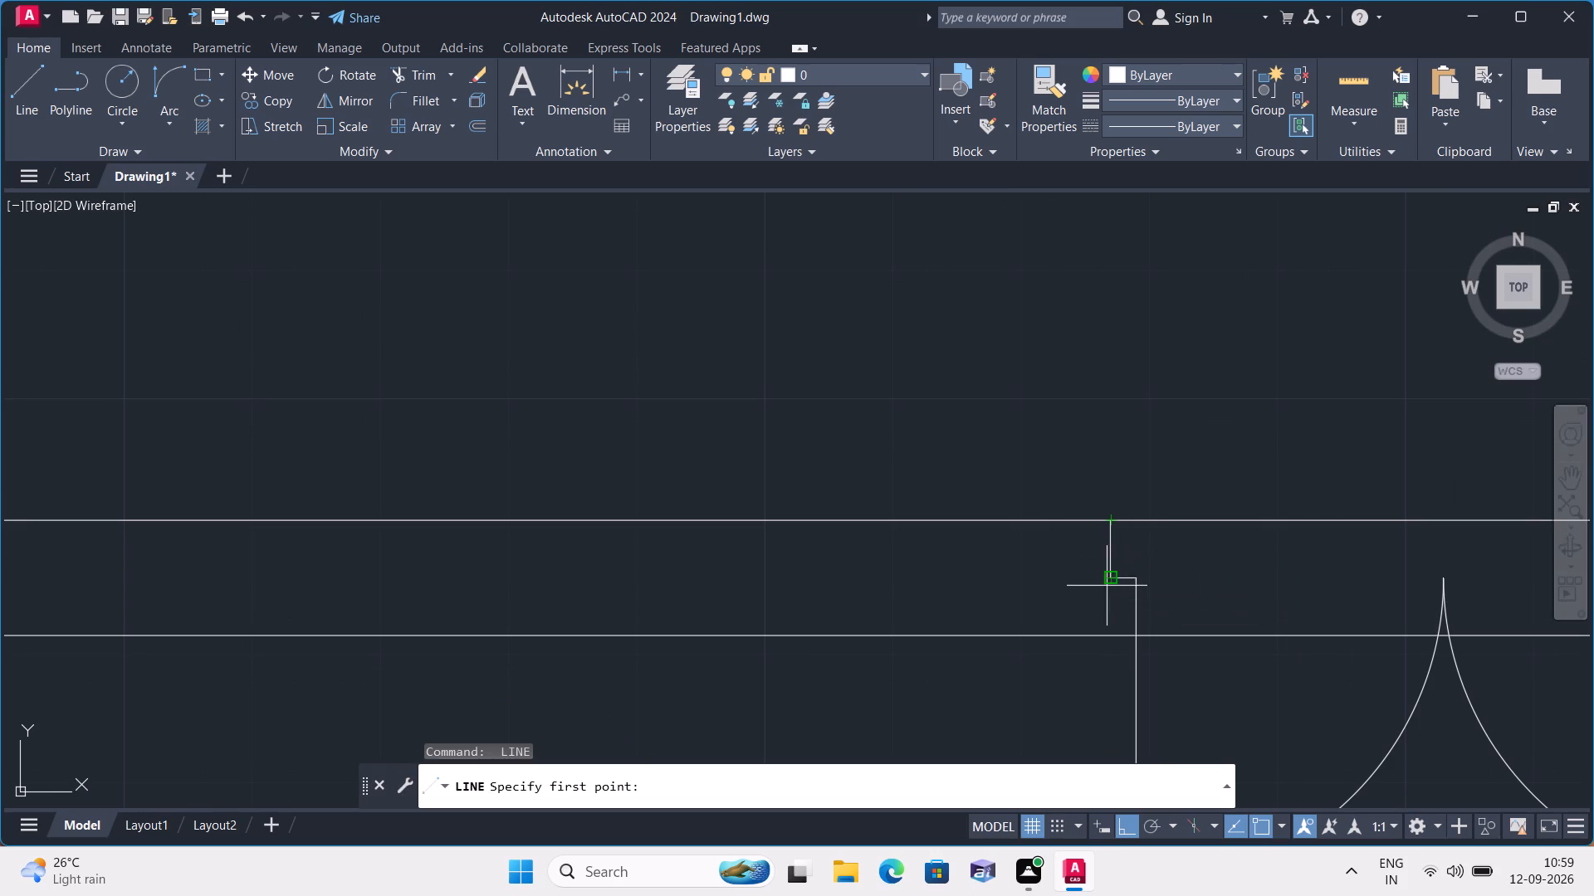
{"action": "left_click", "coordinate": [1115, 577]}
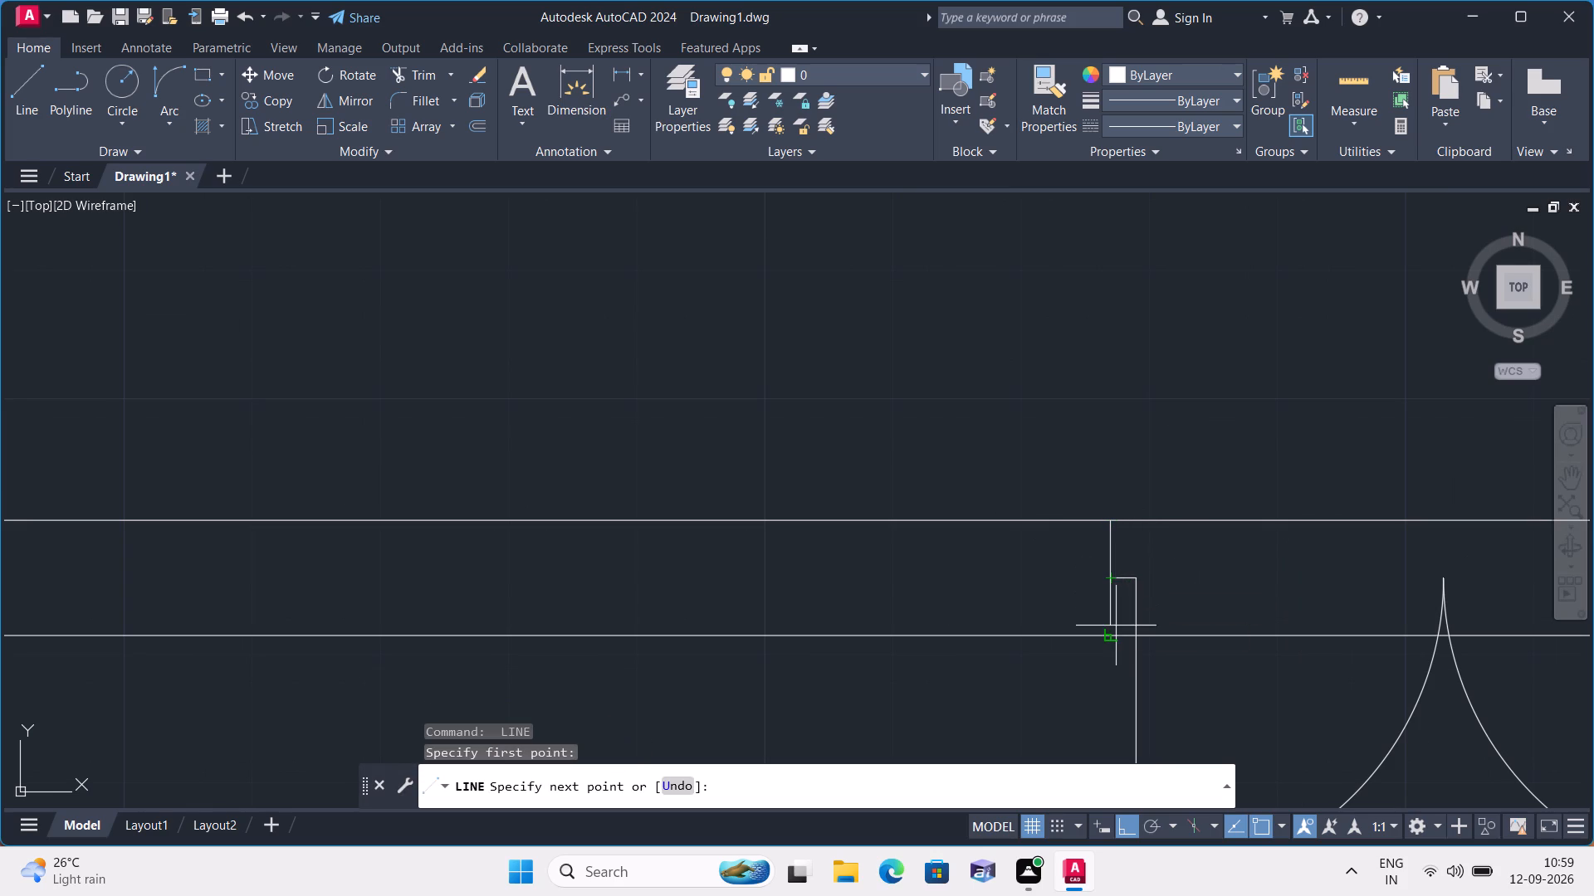
{"action": "left_click", "coordinate": [1116, 640]}
{"action": "key", "text": "space"}
Trim the wall's lower face line from the lower double door's left jamb across to its right swing arc.
{"action": "type", "text": "trim"}
{"action": "key", "text": "space"}
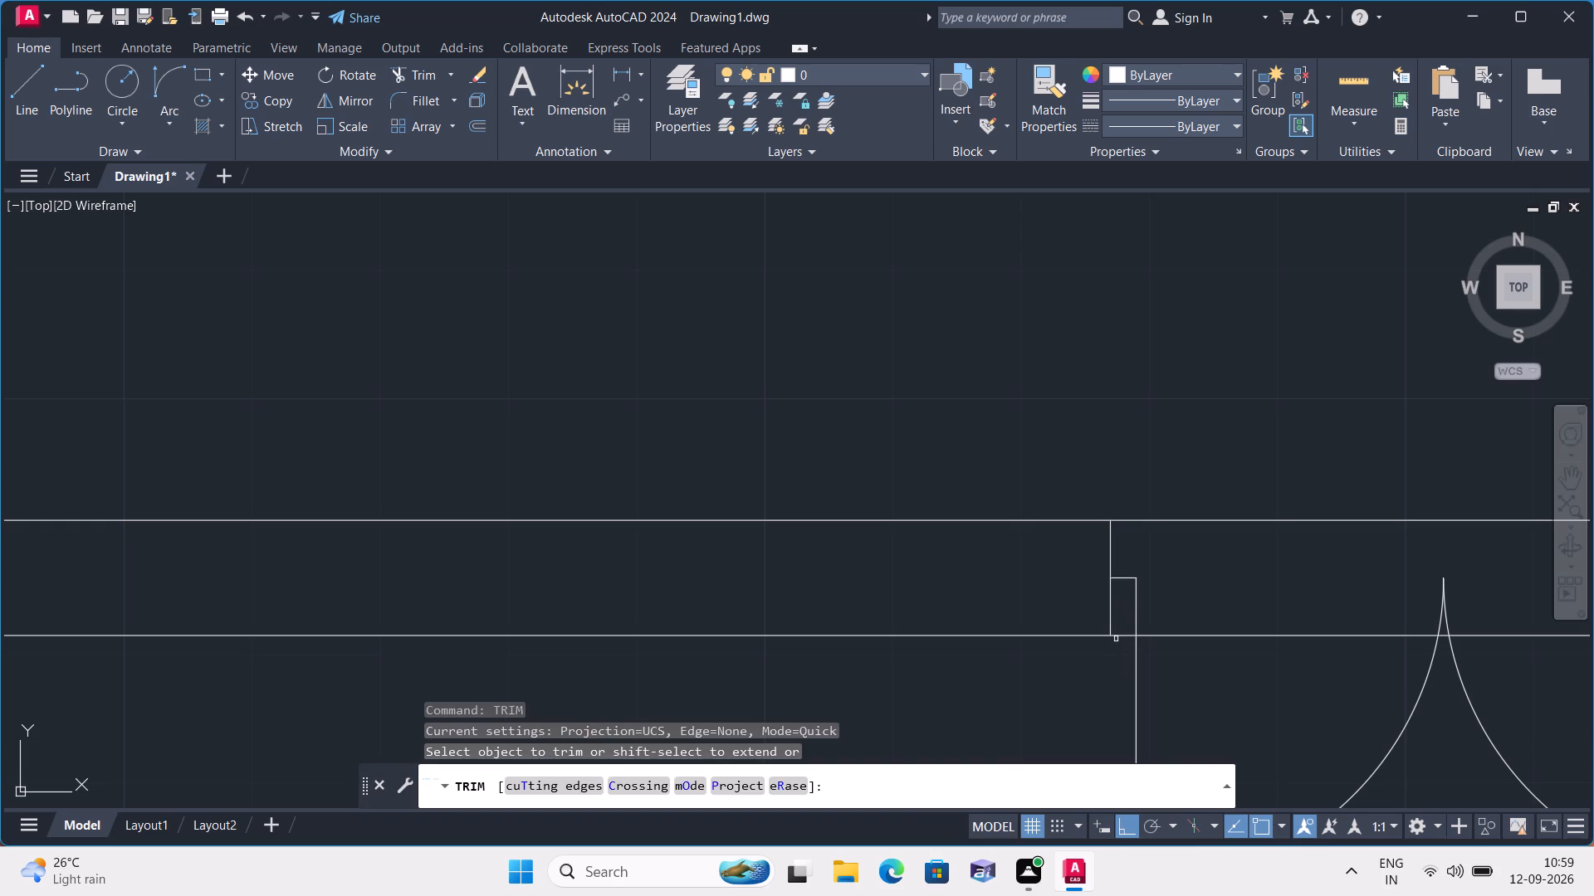
{"action": "left_click", "coordinate": [1120, 635]}
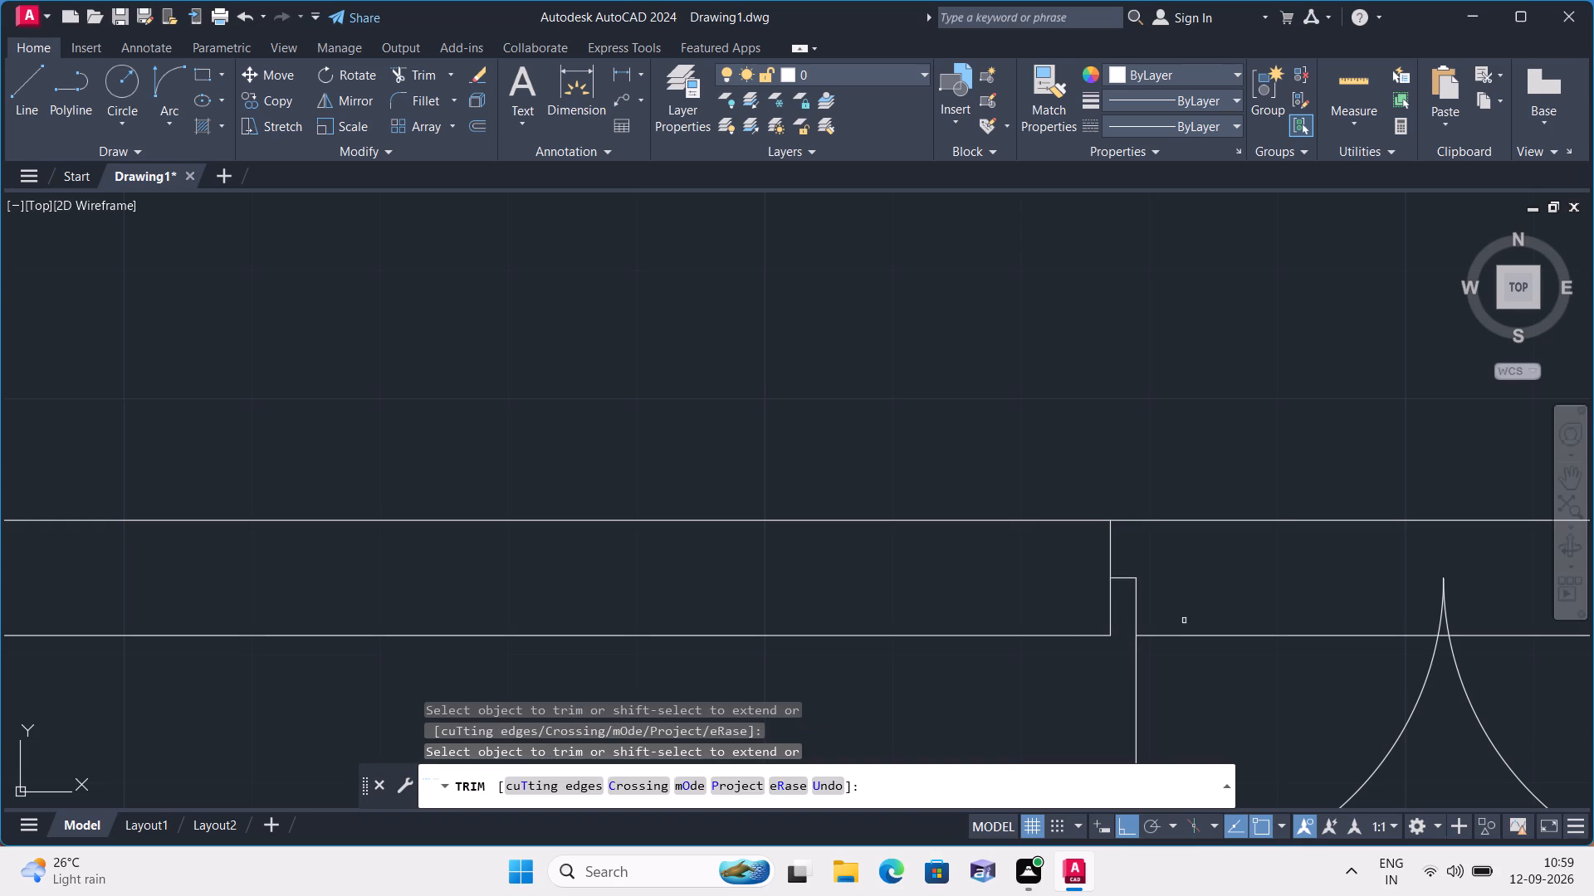
{"action": "left_click", "coordinate": [1188, 642]}
{"action": "left_click", "coordinate": [1192, 611]}
{"action": "scroll", "coordinate": [1195, 609], "scroll_direction": "down", "scroll_amount": 1}
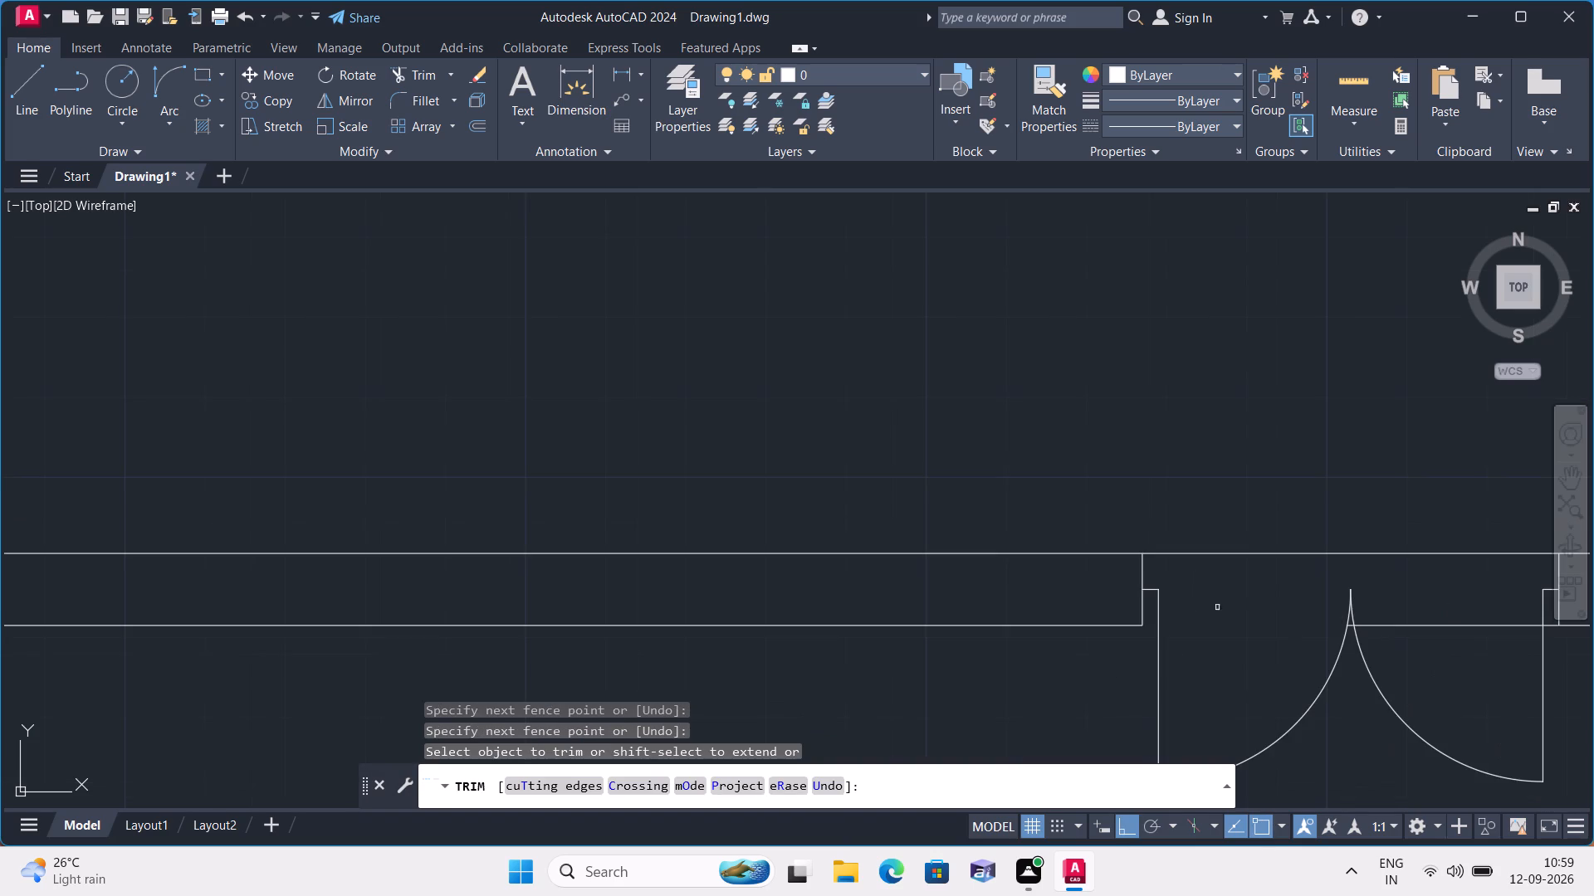
{"action": "scroll", "coordinate": [1288, 610], "scroll_direction": "down", "scroll_amount": 2}
{"action": "middle_click_drag", "start_coordinate": [1278, 616], "coordinate": [933, 569]}
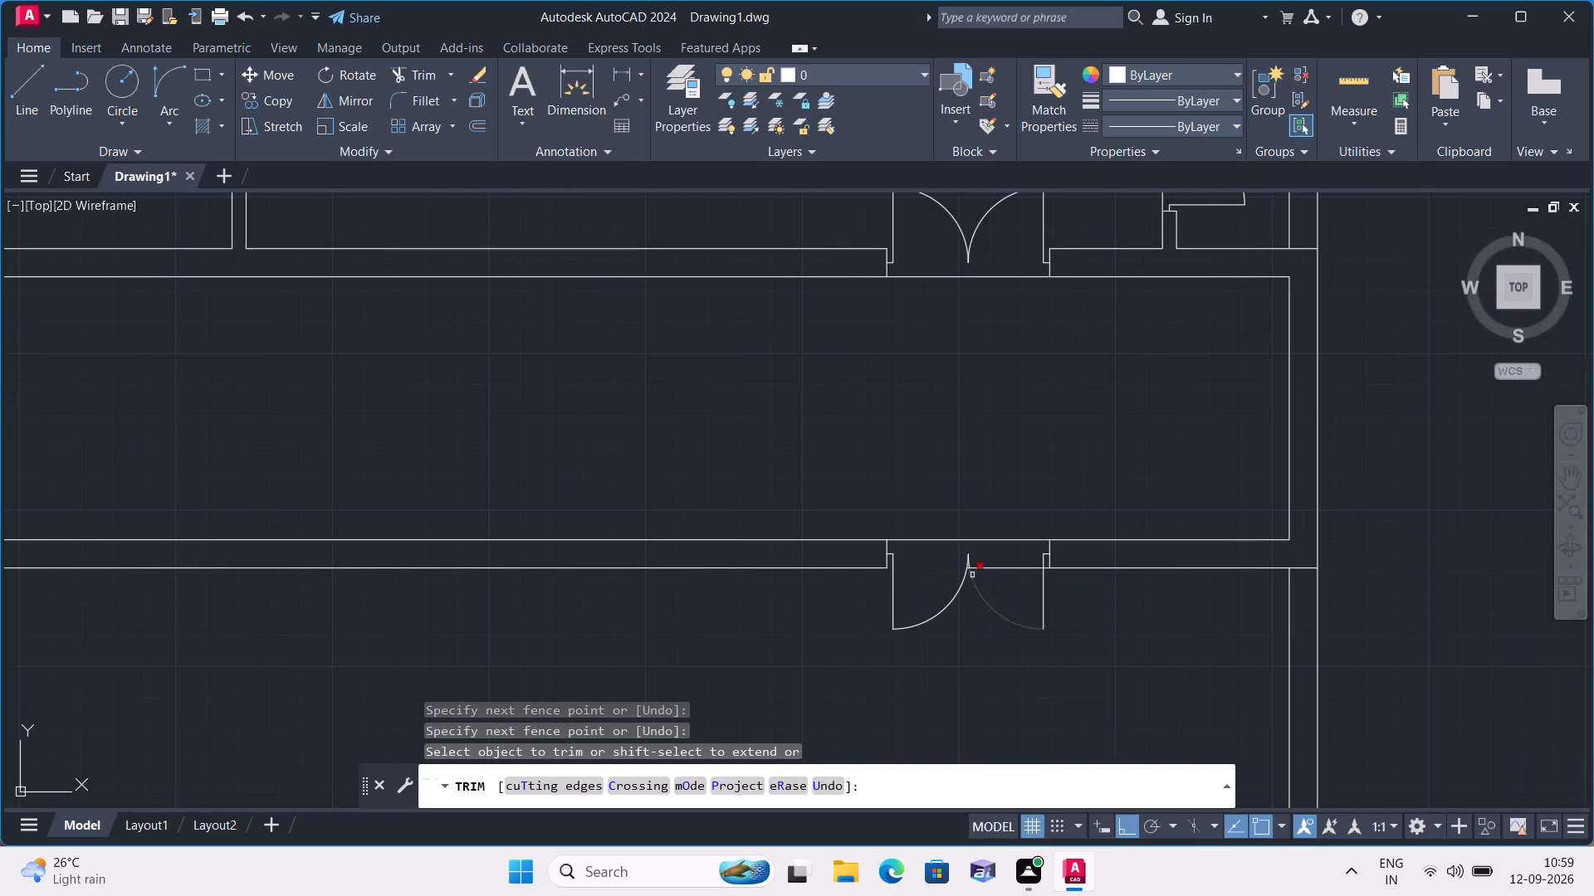
{"action": "scroll", "coordinate": [972, 575], "scroll_direction": "up", "scroll_amount": 7}
{"action": "left_click", "coordinate": [799, 462]}
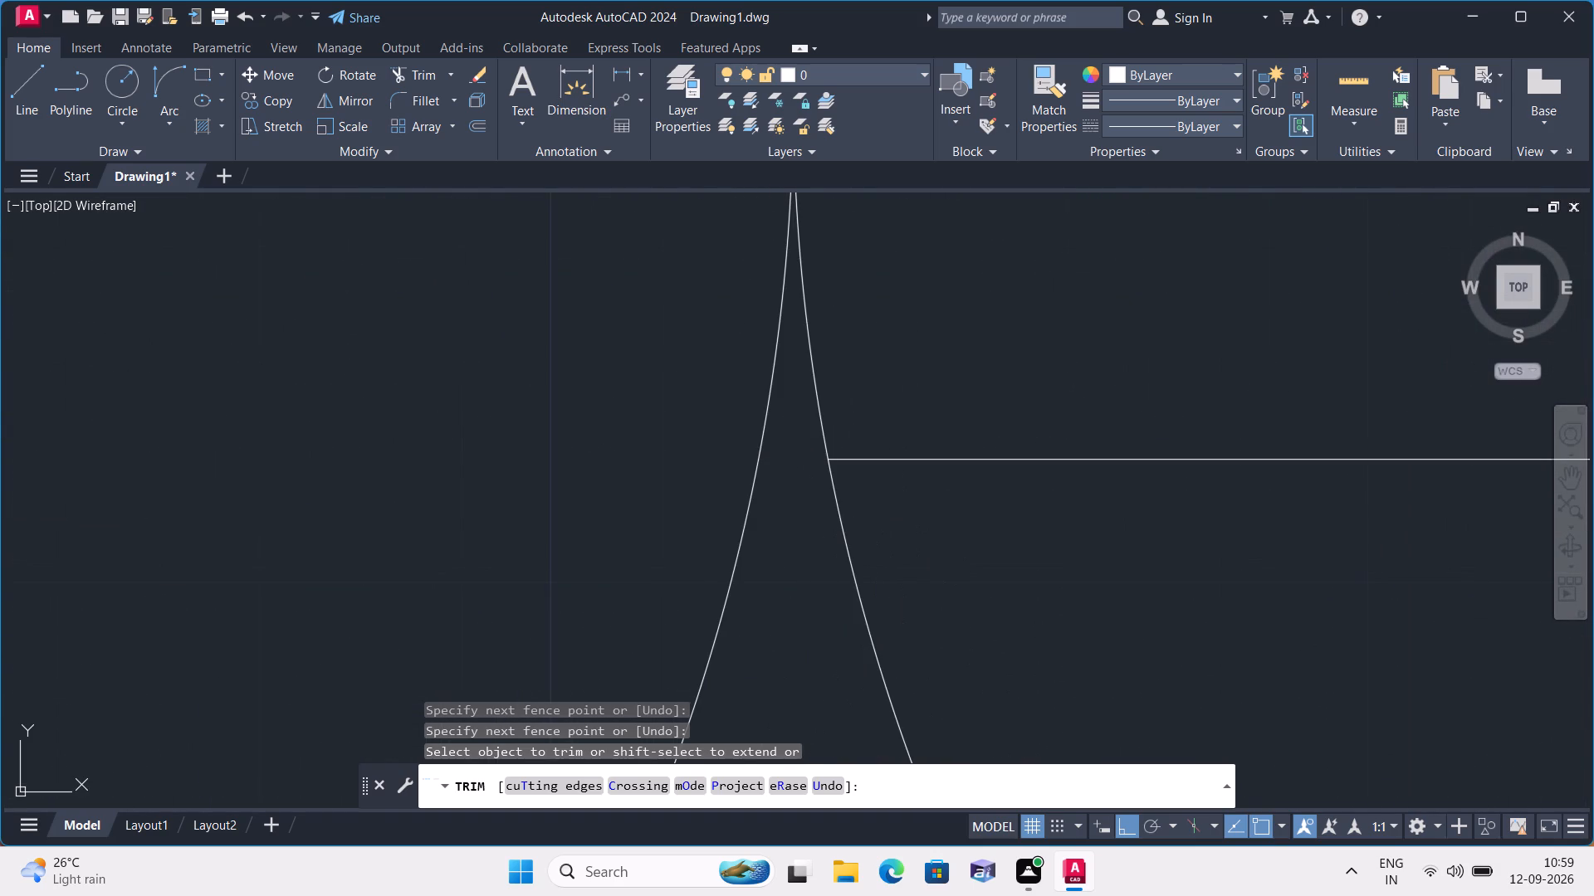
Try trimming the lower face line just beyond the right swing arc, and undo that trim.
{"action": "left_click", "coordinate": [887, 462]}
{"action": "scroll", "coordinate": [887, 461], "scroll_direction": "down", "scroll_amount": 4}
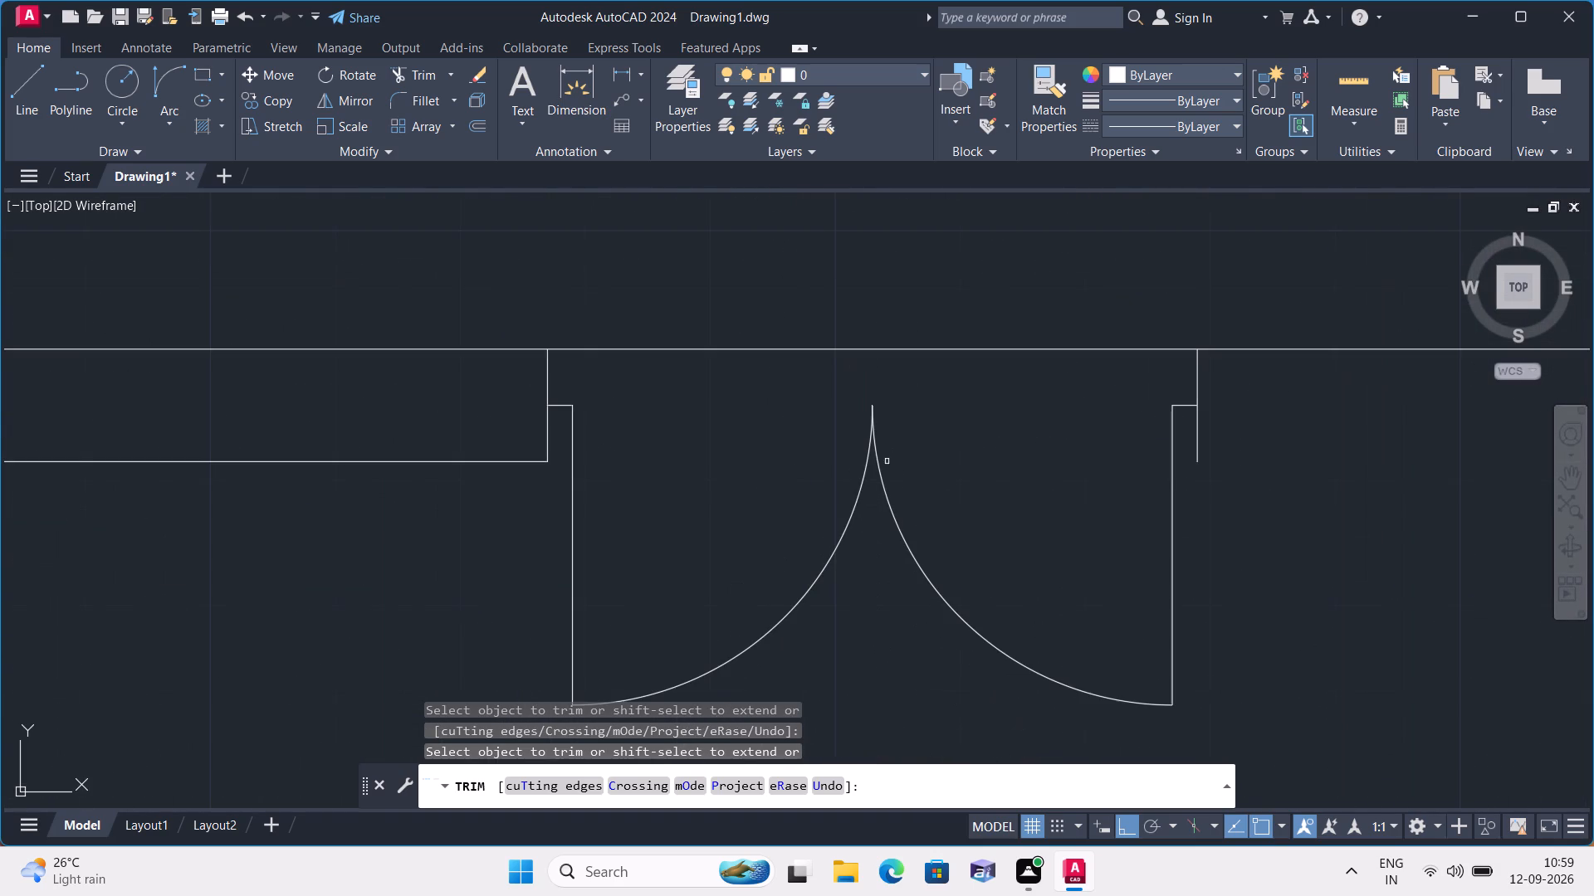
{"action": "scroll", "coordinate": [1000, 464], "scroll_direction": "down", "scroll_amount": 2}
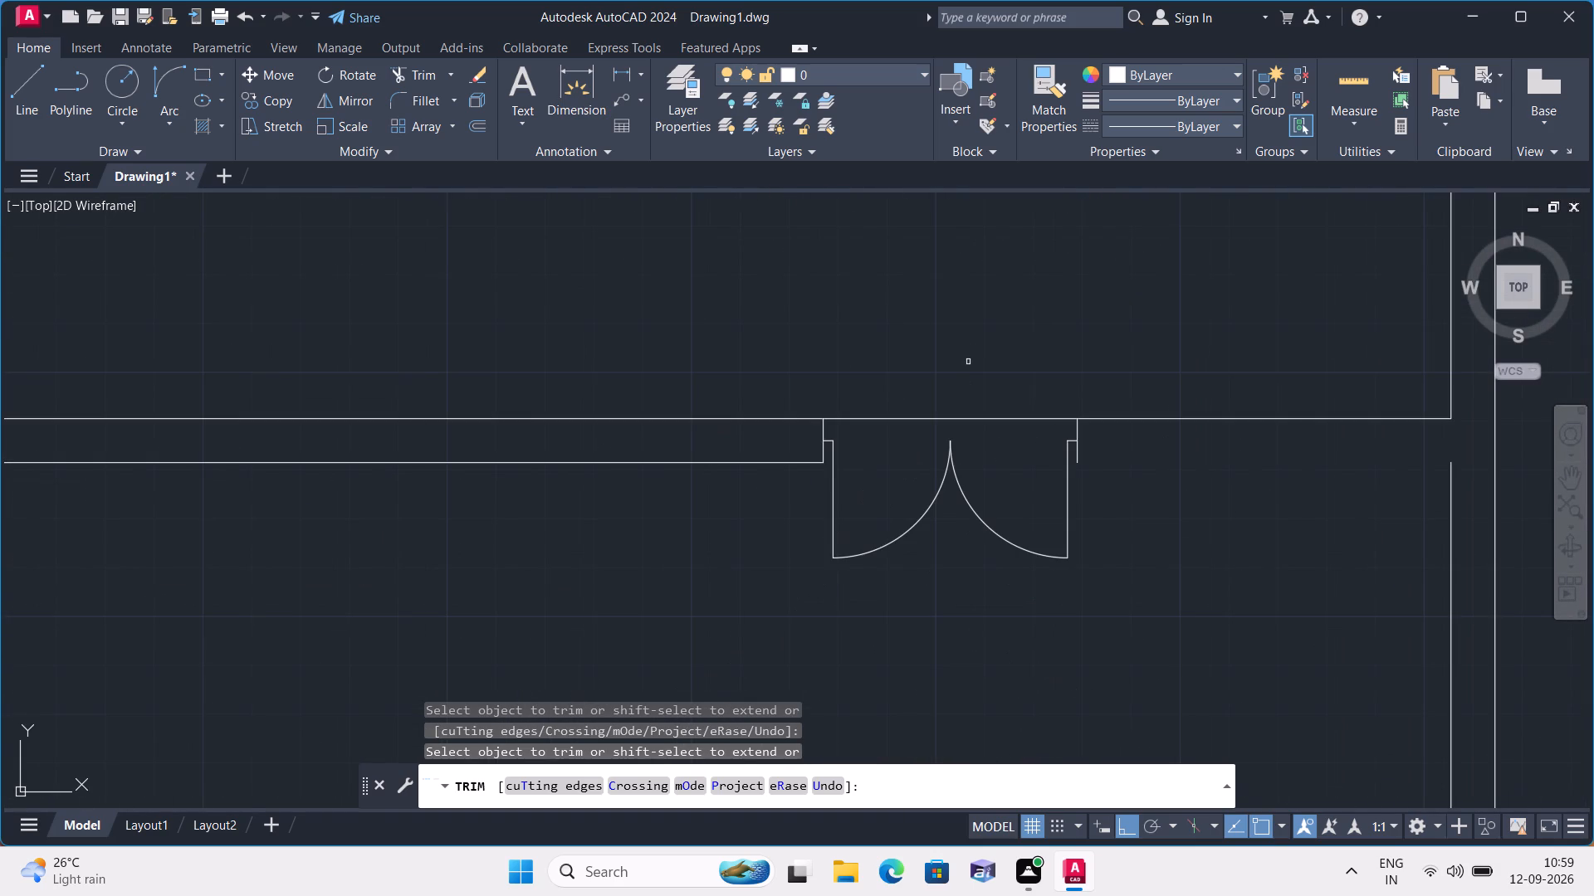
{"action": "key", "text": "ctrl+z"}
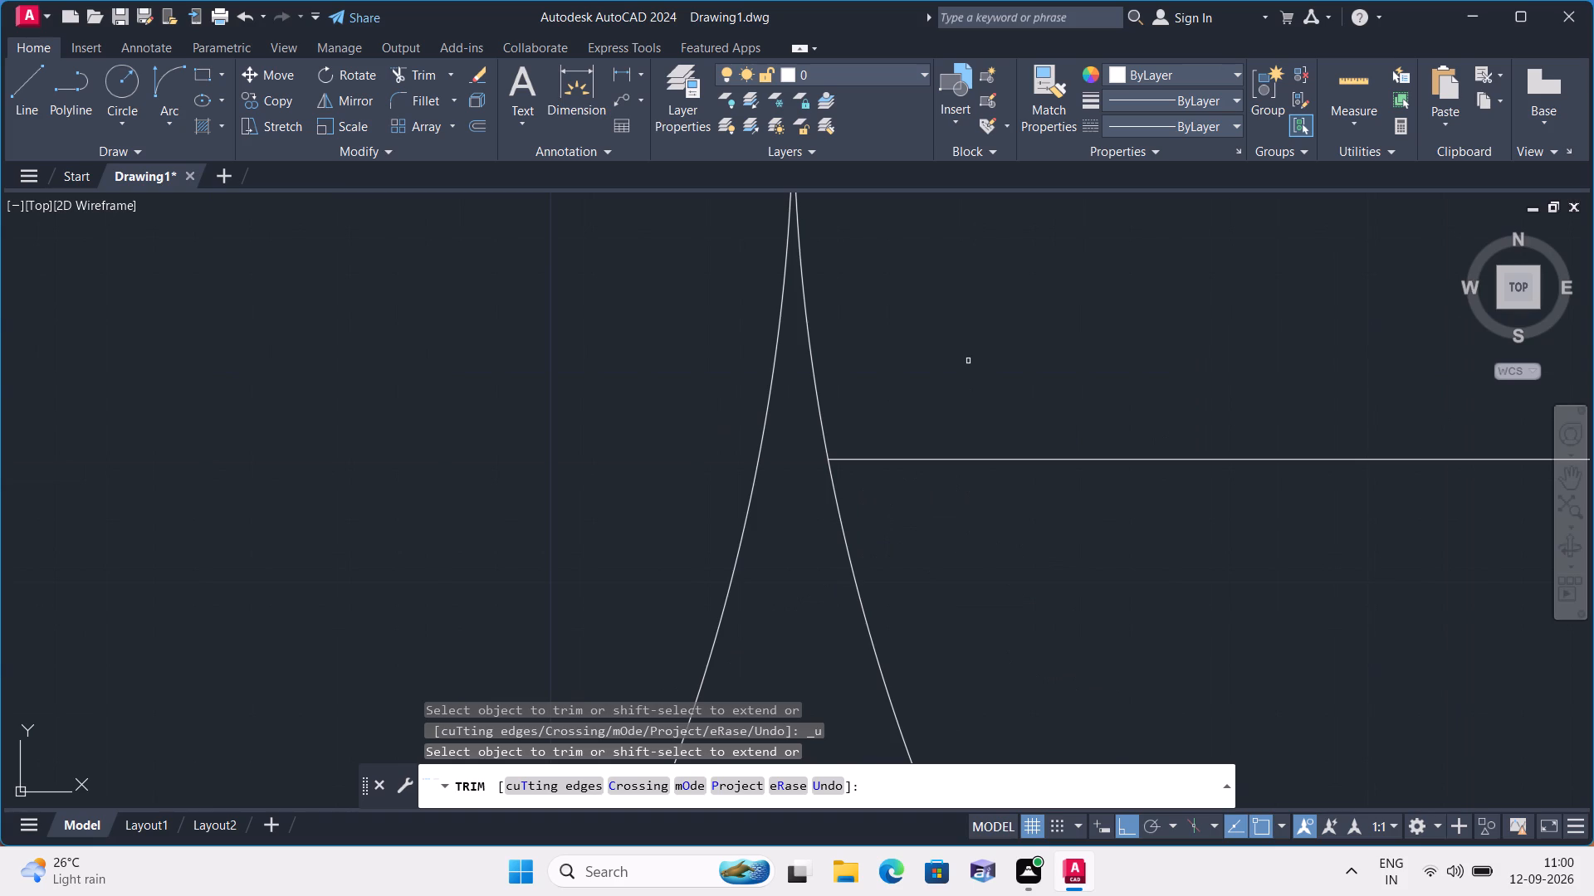
Trim the remaining lower face line between the right swing arc and the right jamb, including the piece inside the door stub.
{"action": "scroll", "coordinate": [991, 344], "scroll_direction": "down", "scroll_amount": 4}
{"action": "left_click", "coordinate": [1020, 358]}
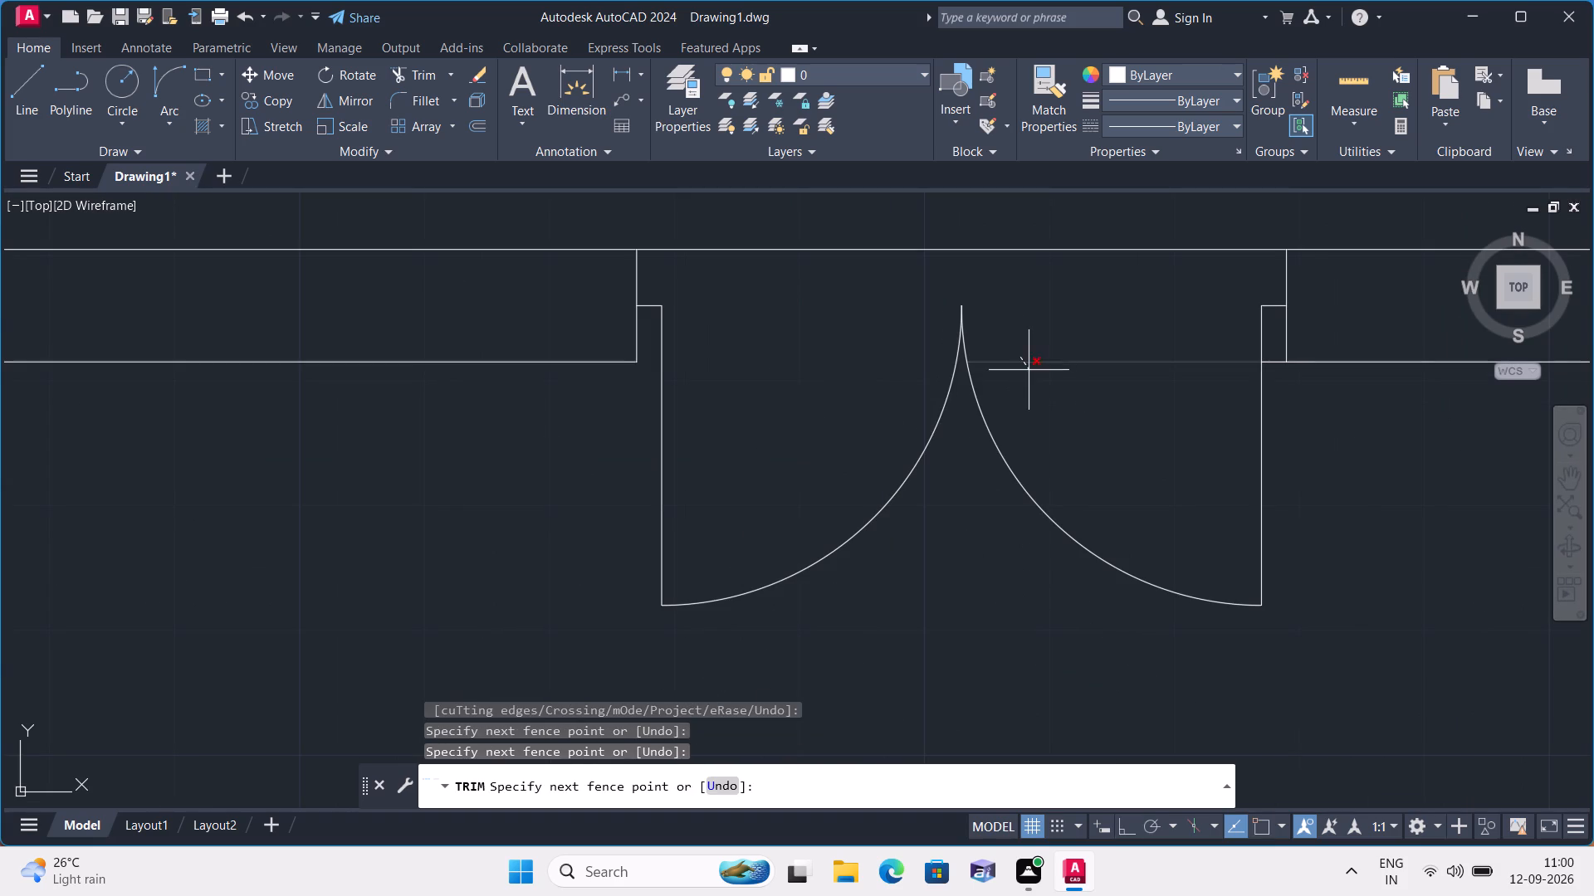
{"action": "left_click", "coordinate": [1030, 373]}
{"action": "scroll", "coordinate": [1037, 369], "scroll_direction": "down", "scroll_amount": 1}
{"action": "scroll", "coordinate": [1228, 358], "scroll_direction": "up", "scroll_amount": 1}
{"action": "scroll", "coordinate": [1144, 395], "scroll_direction": "up", "scroll_amount": 1}
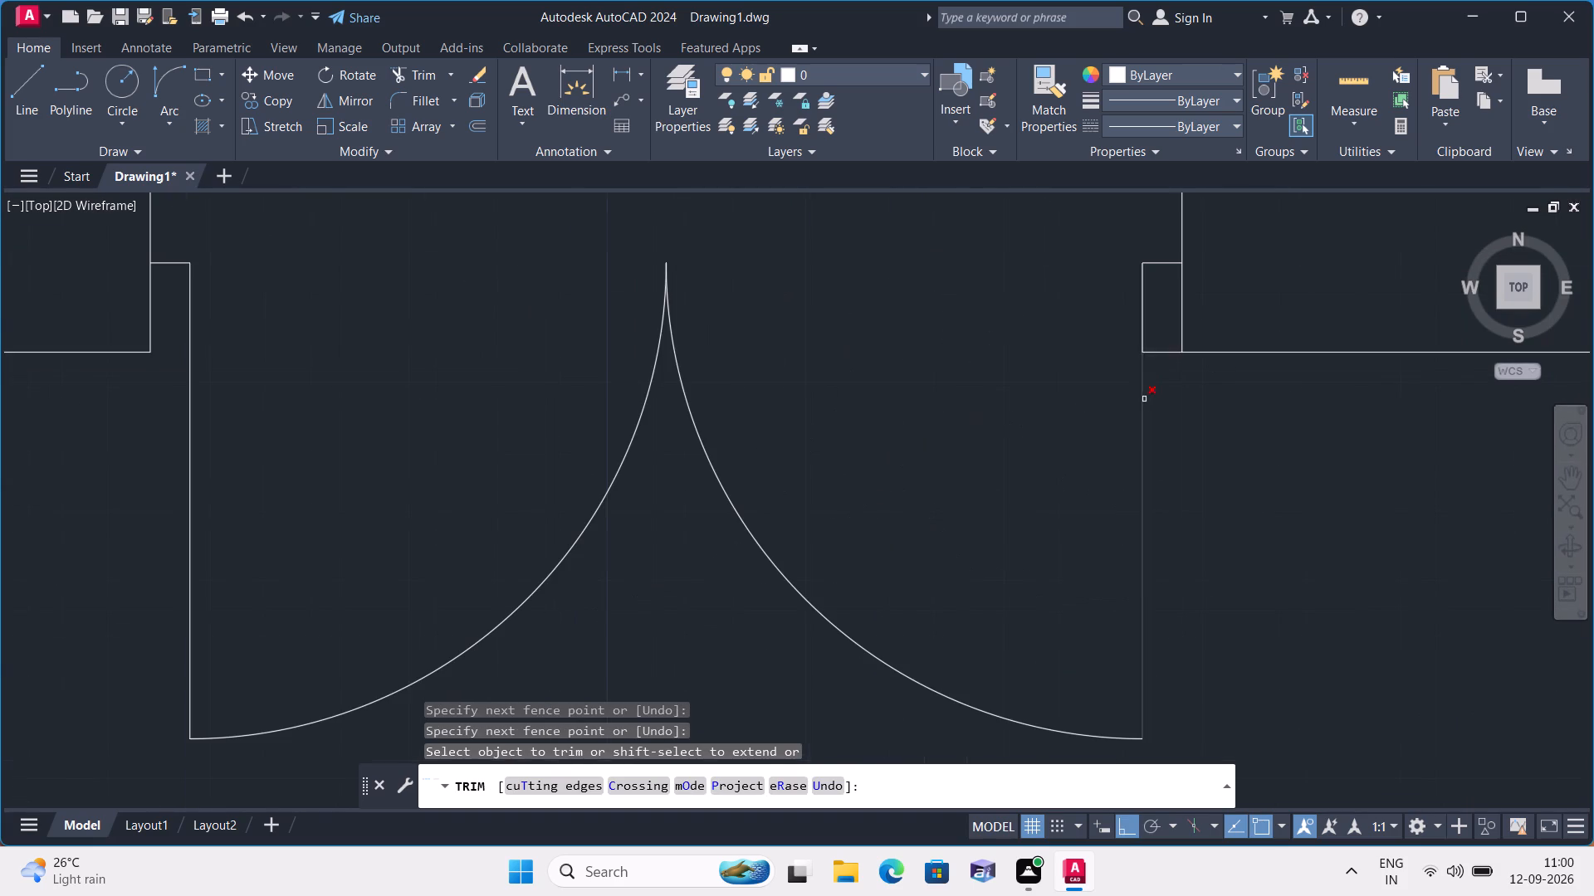
{"action": "left_click", "coordinate": [1161, 353]}
{"action": "scroll", "coordinate": [1161, 353], "scroll_direction": "down", "scroll_amount": 4}
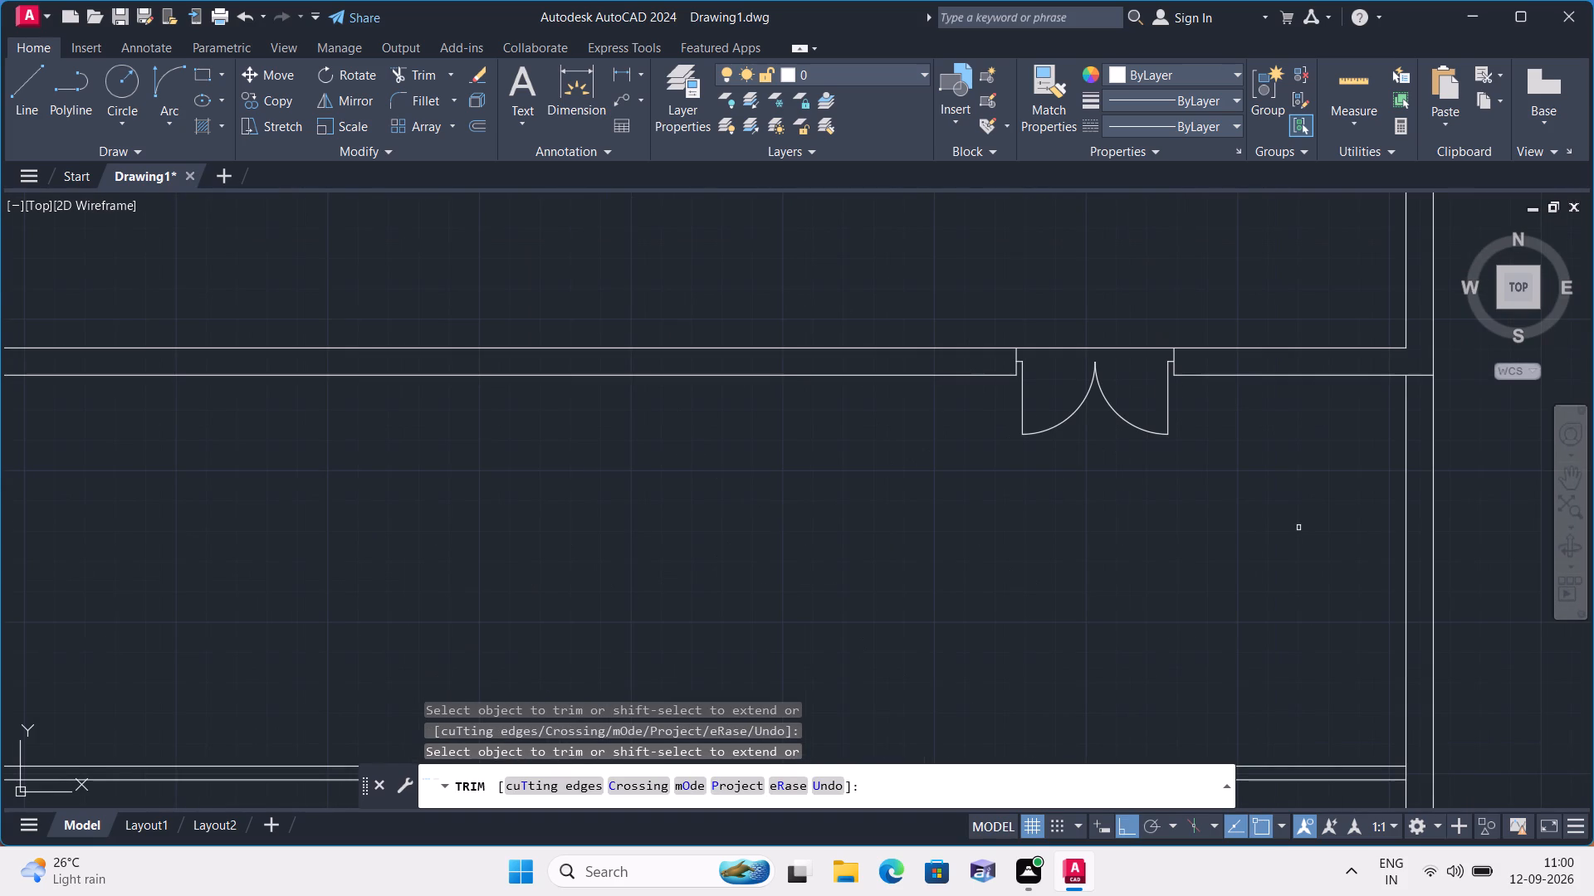
{"action": "key", "text": "space"}
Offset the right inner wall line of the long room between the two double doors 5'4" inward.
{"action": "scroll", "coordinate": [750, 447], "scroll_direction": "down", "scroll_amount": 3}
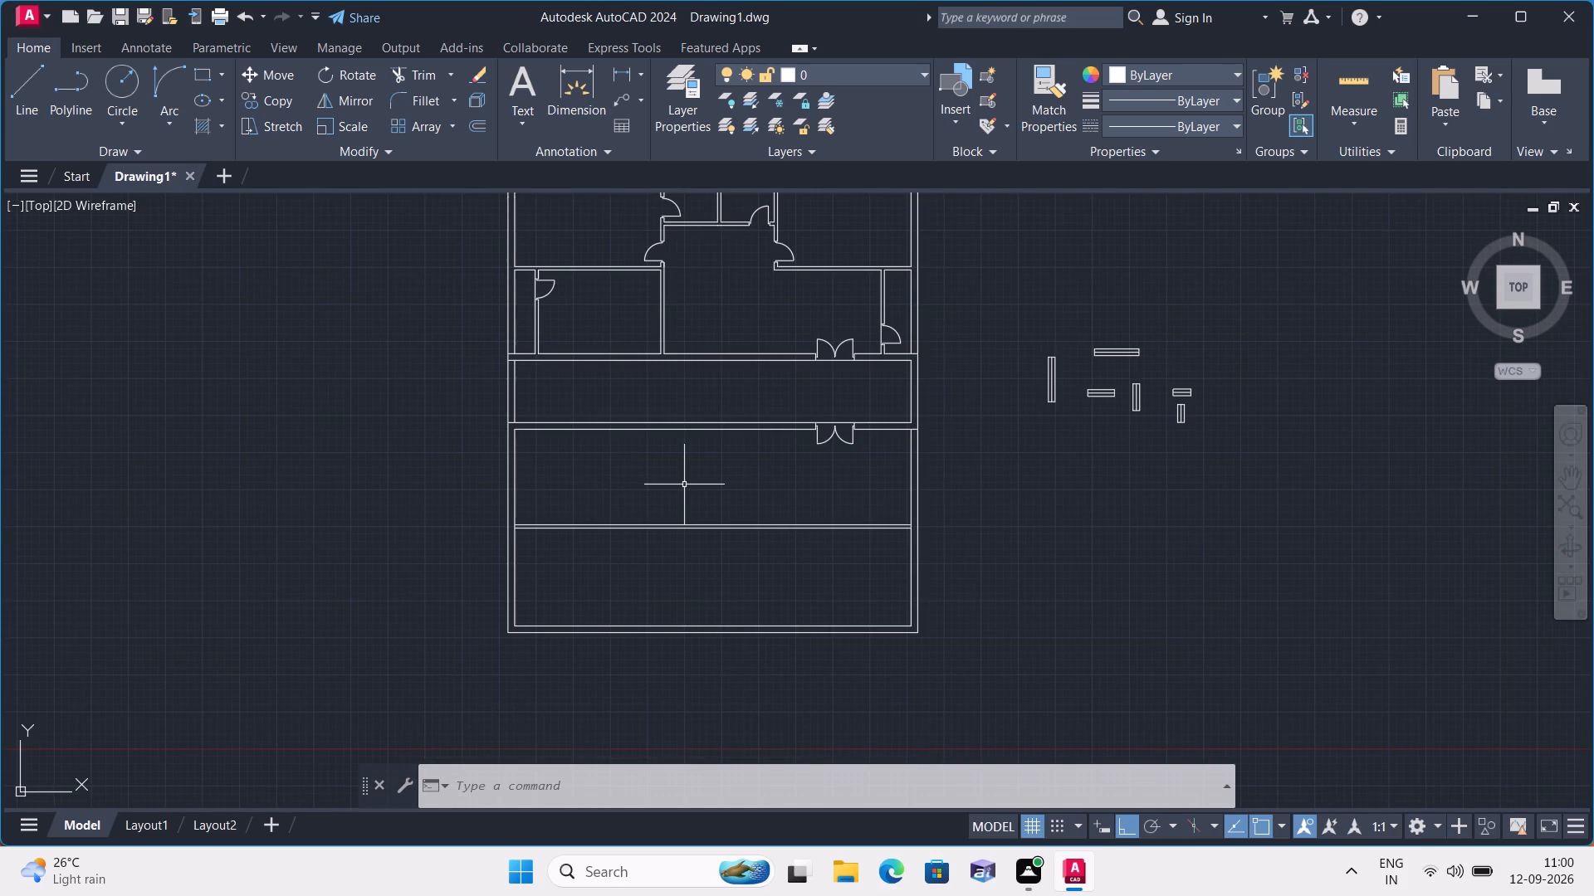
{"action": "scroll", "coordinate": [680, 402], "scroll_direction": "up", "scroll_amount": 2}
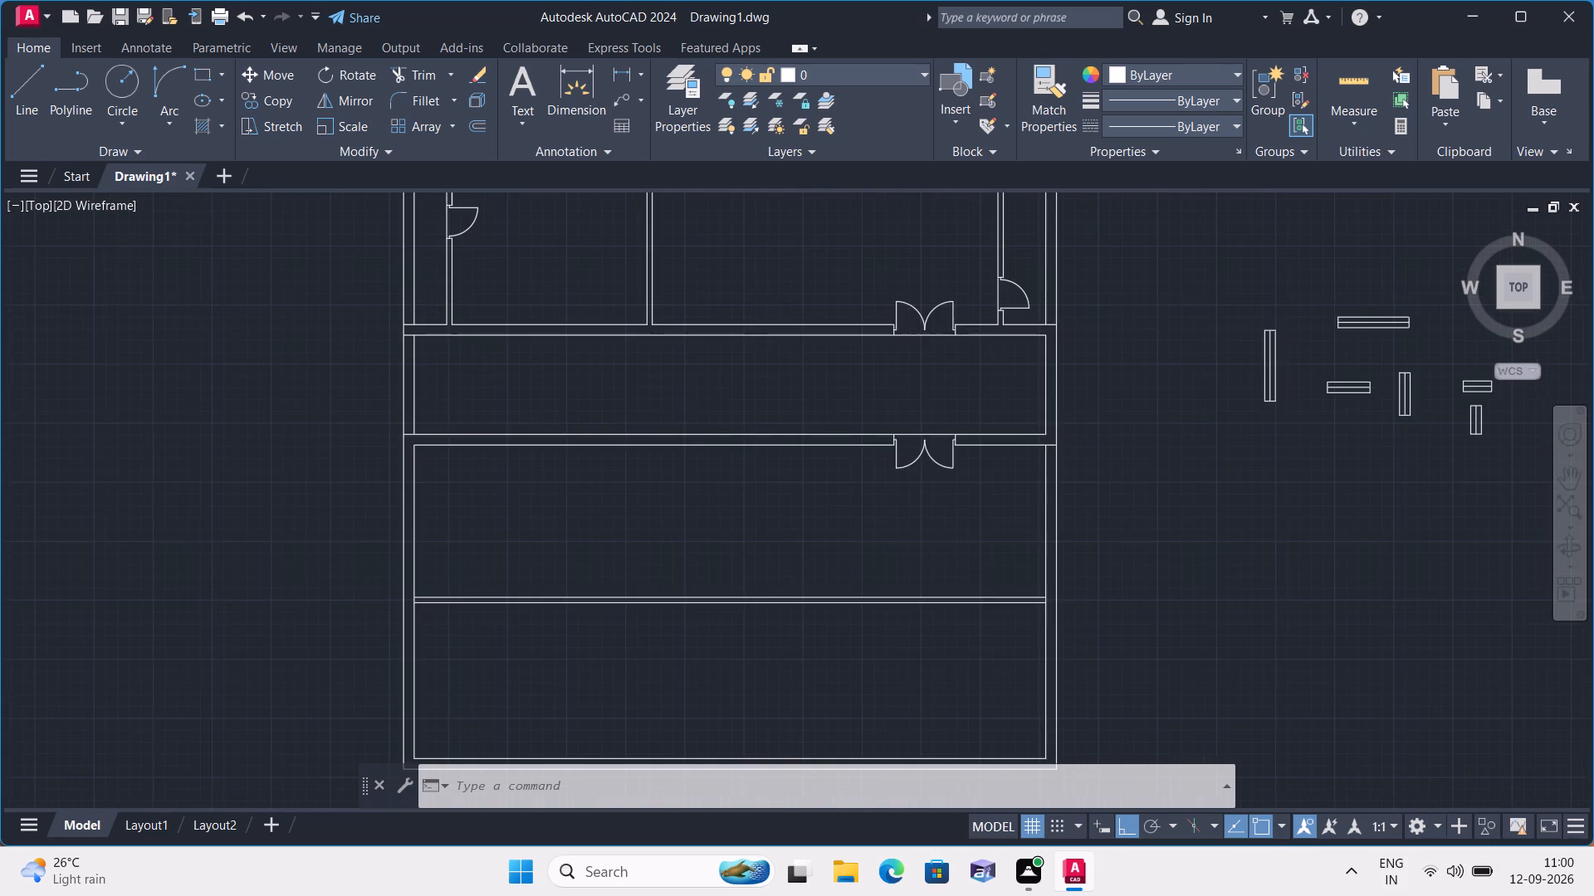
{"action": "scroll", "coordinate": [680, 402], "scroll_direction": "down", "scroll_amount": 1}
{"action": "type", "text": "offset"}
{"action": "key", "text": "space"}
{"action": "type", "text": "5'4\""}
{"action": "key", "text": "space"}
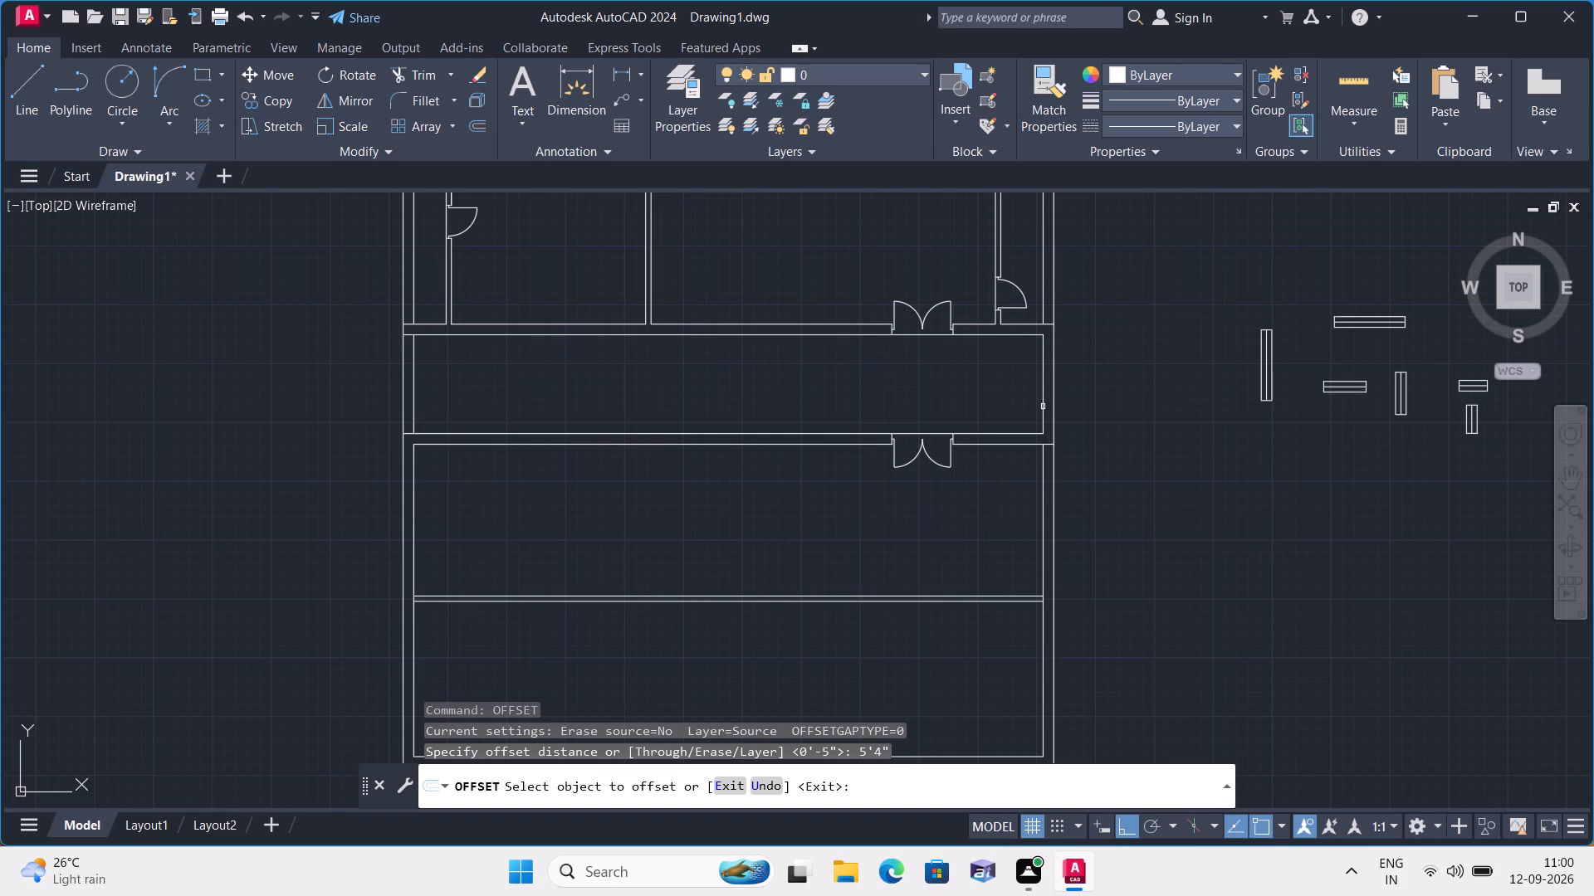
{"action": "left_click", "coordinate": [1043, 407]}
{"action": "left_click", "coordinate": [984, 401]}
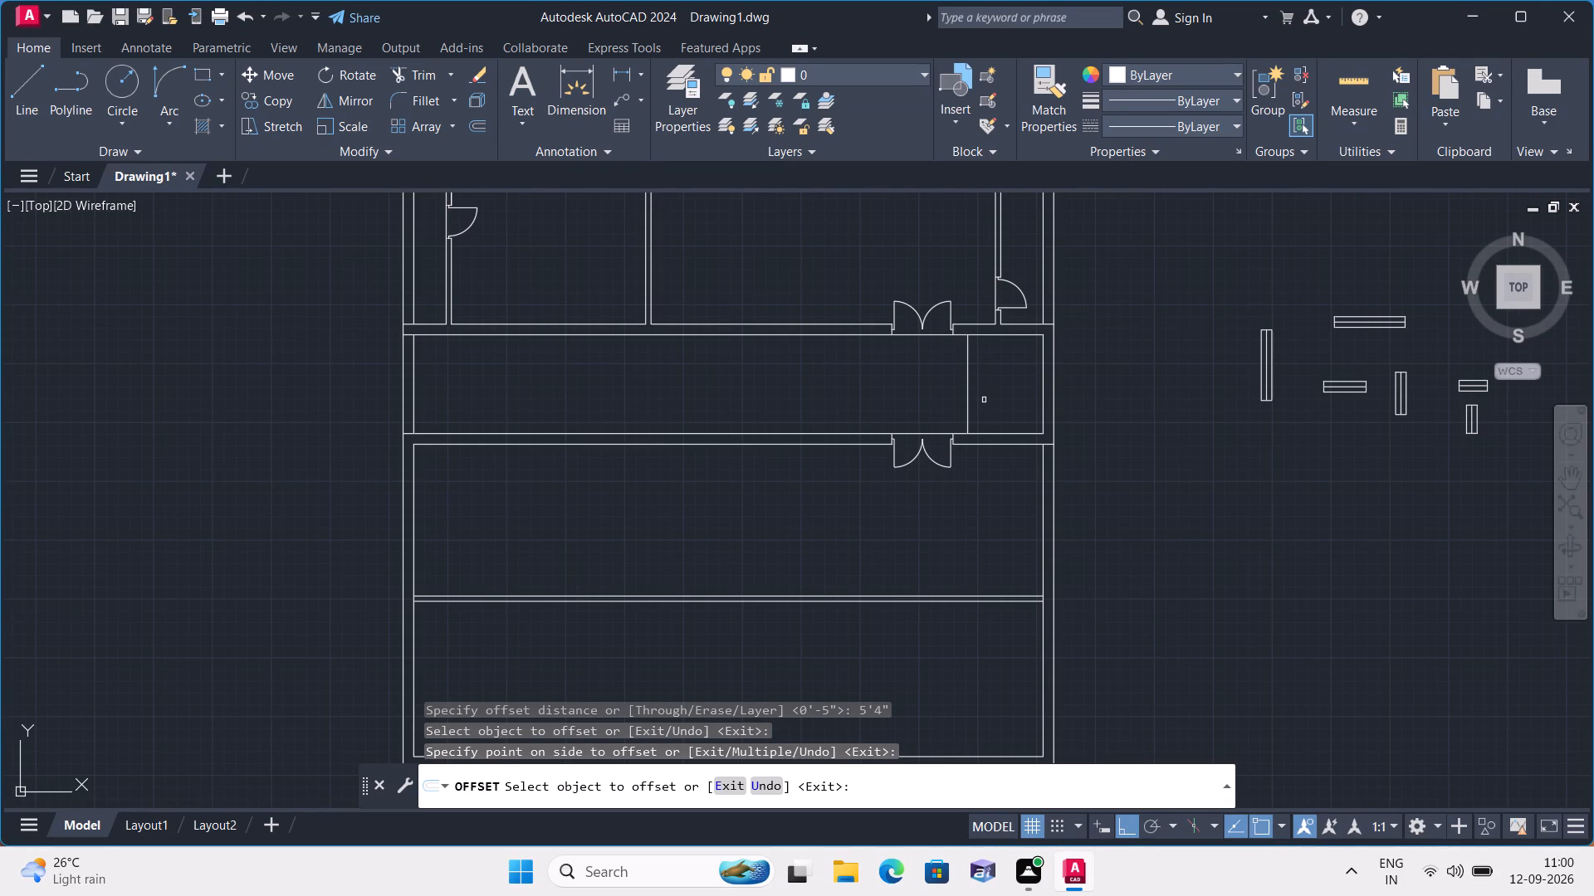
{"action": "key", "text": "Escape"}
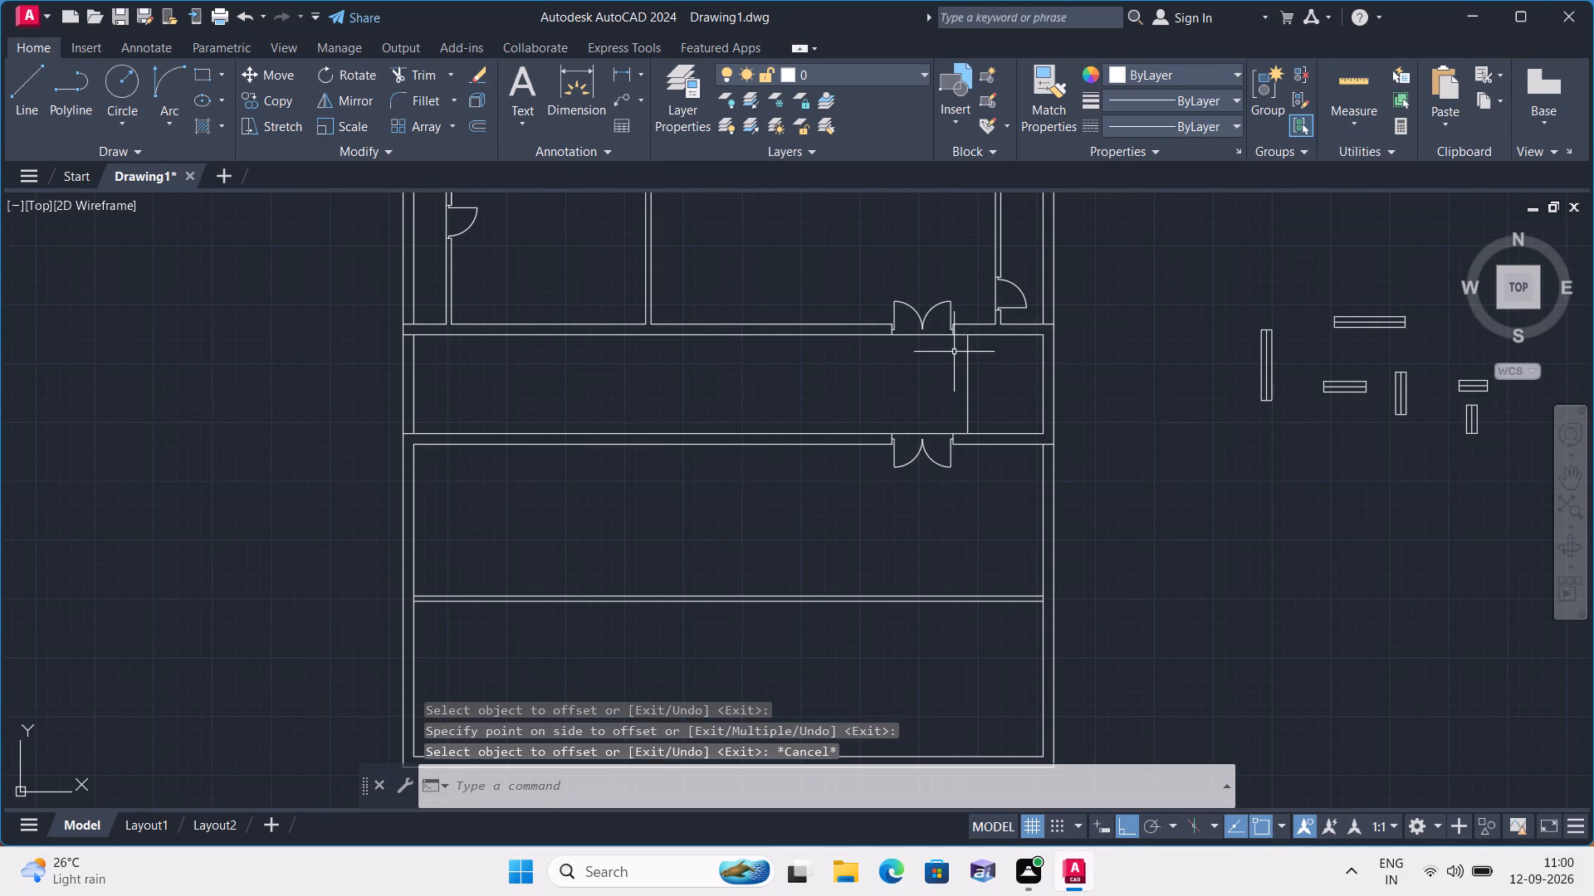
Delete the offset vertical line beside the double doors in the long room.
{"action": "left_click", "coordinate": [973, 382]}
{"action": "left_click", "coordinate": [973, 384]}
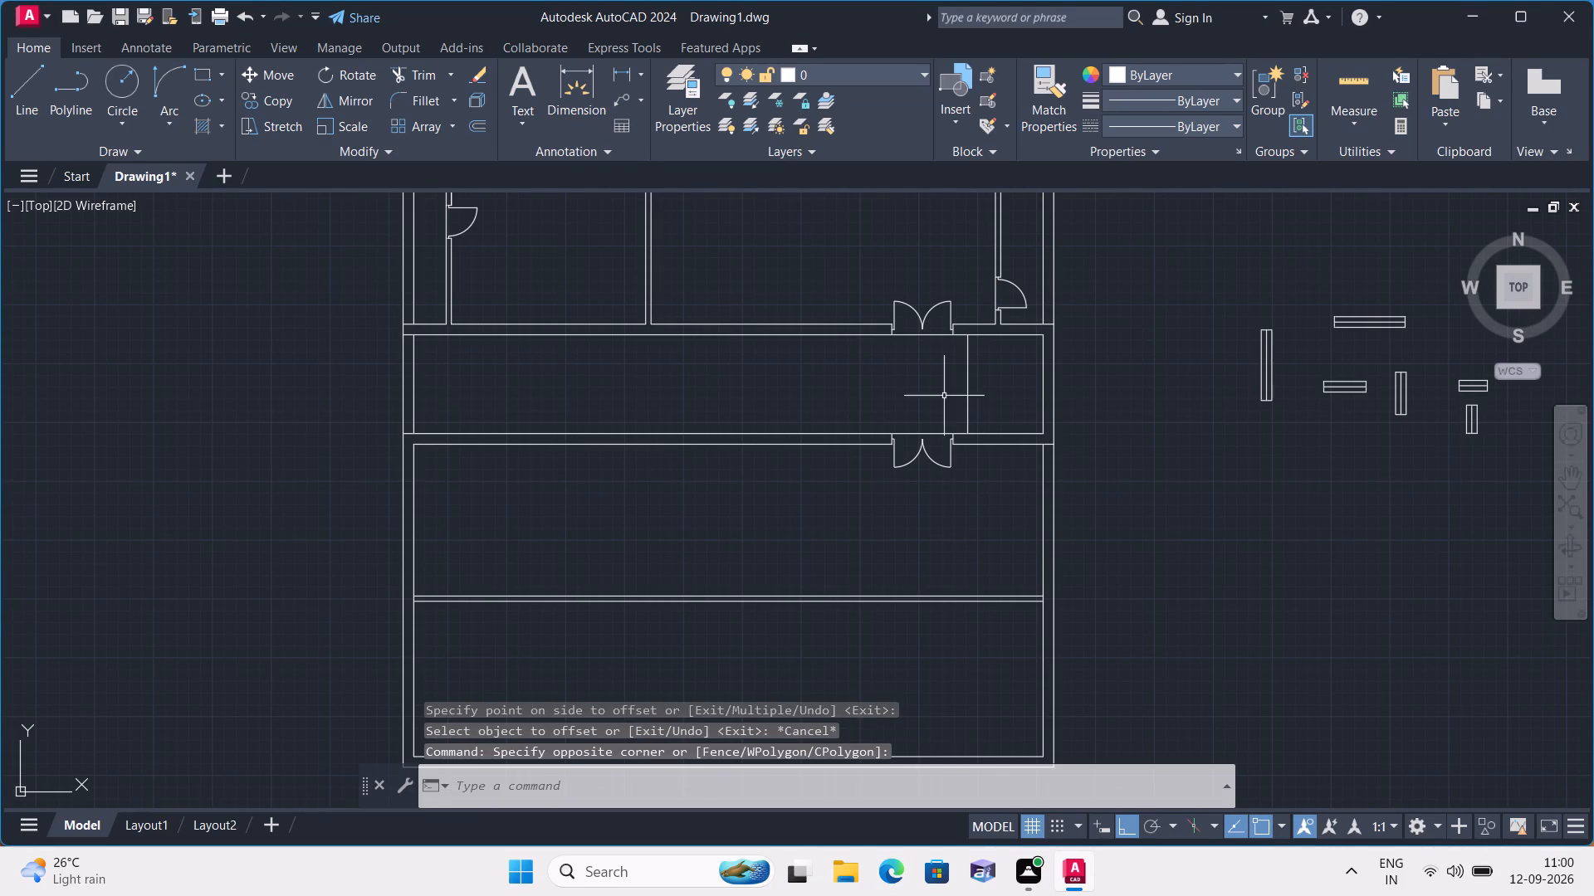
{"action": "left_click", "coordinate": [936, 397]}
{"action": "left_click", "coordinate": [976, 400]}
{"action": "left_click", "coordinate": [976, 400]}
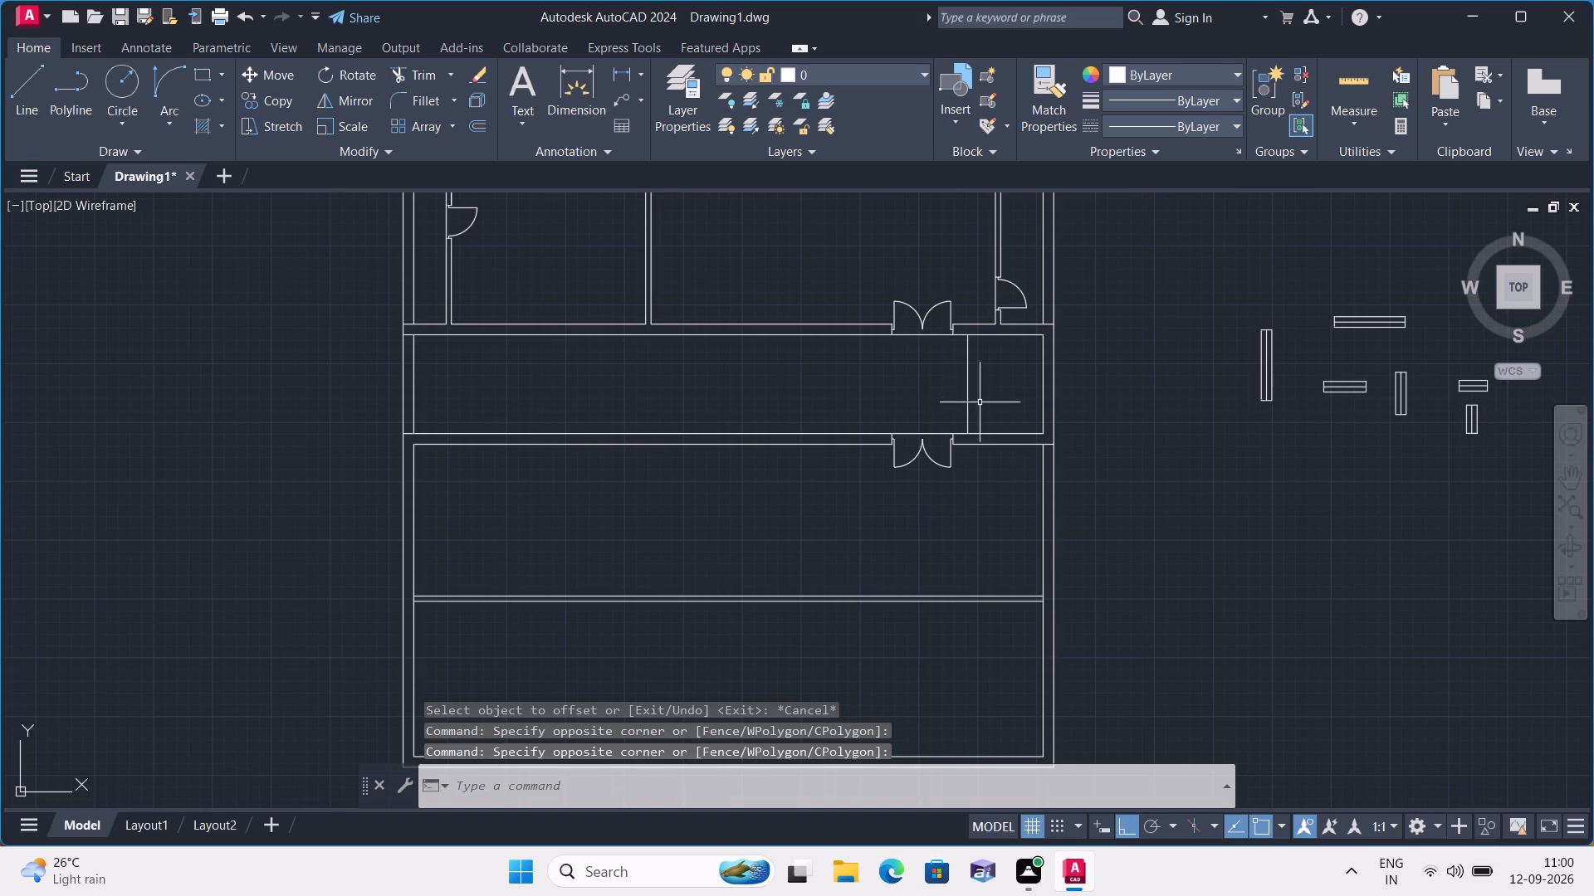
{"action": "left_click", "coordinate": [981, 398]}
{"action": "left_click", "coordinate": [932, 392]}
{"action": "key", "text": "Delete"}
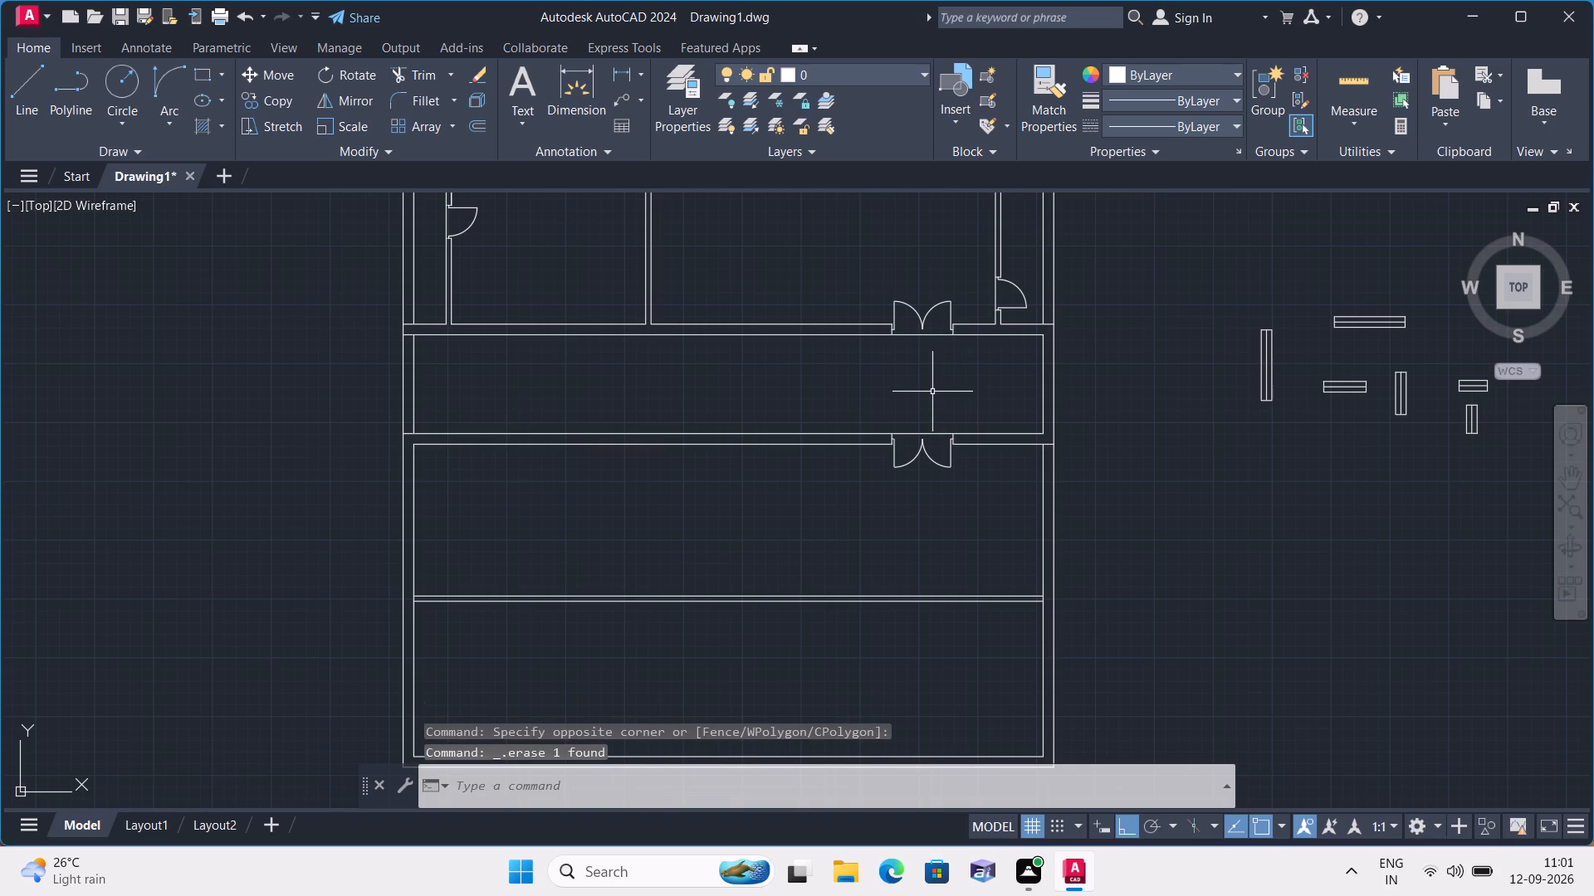
Offset the long room's right inner wall line 5' inward to set one face of a partition.
{"action": "type", "text": "offset 5'"}
{"action": "key", "text": "space"}
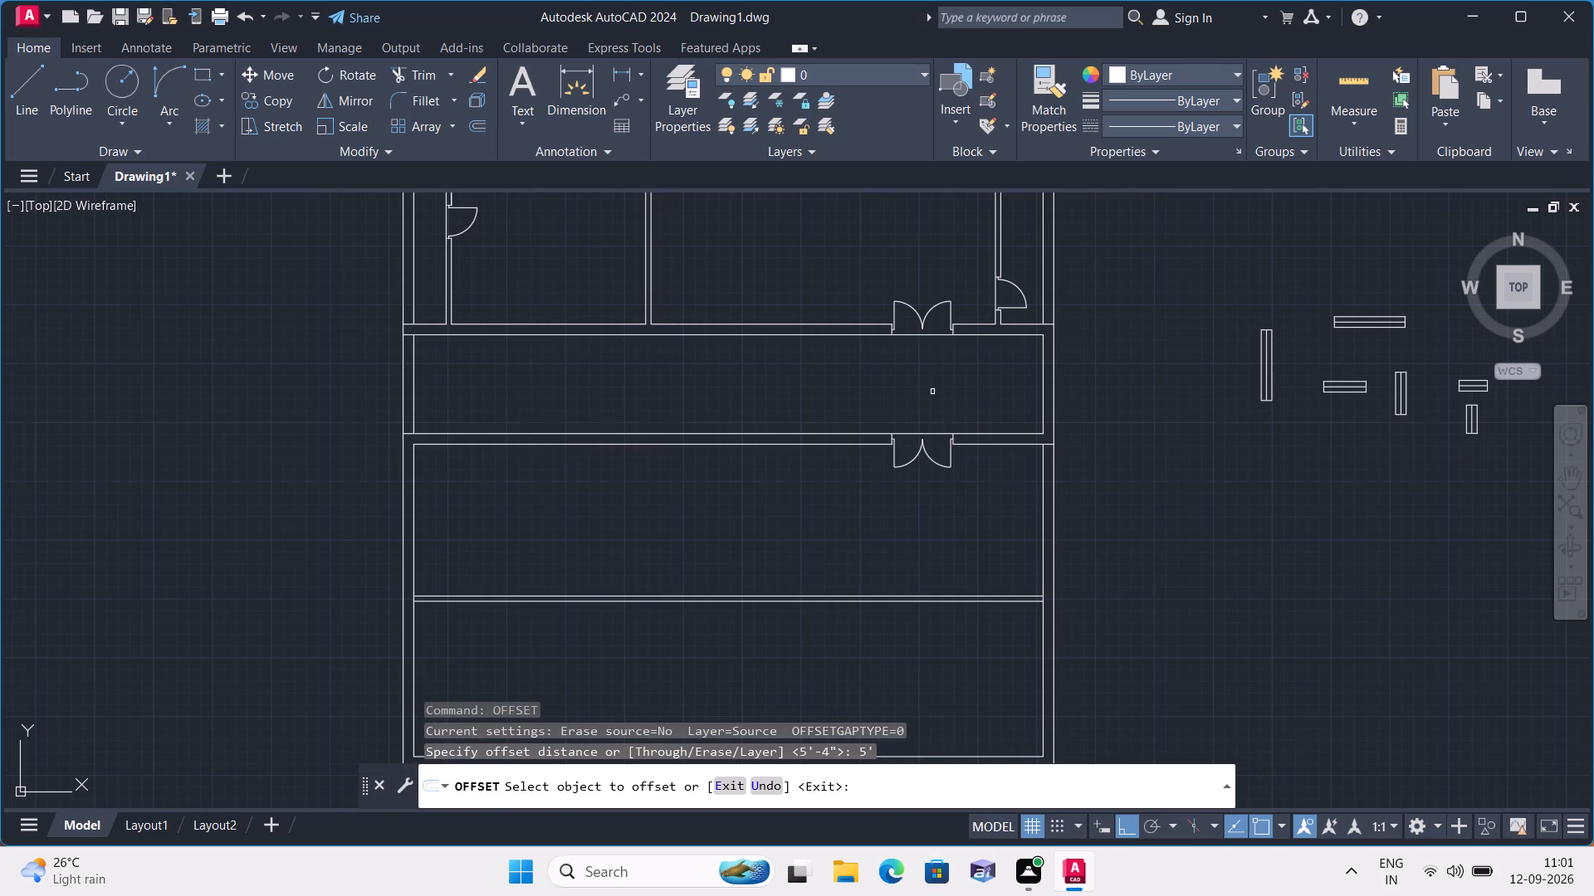
{"action": "left_click", "coordinate": [1044, 405]}
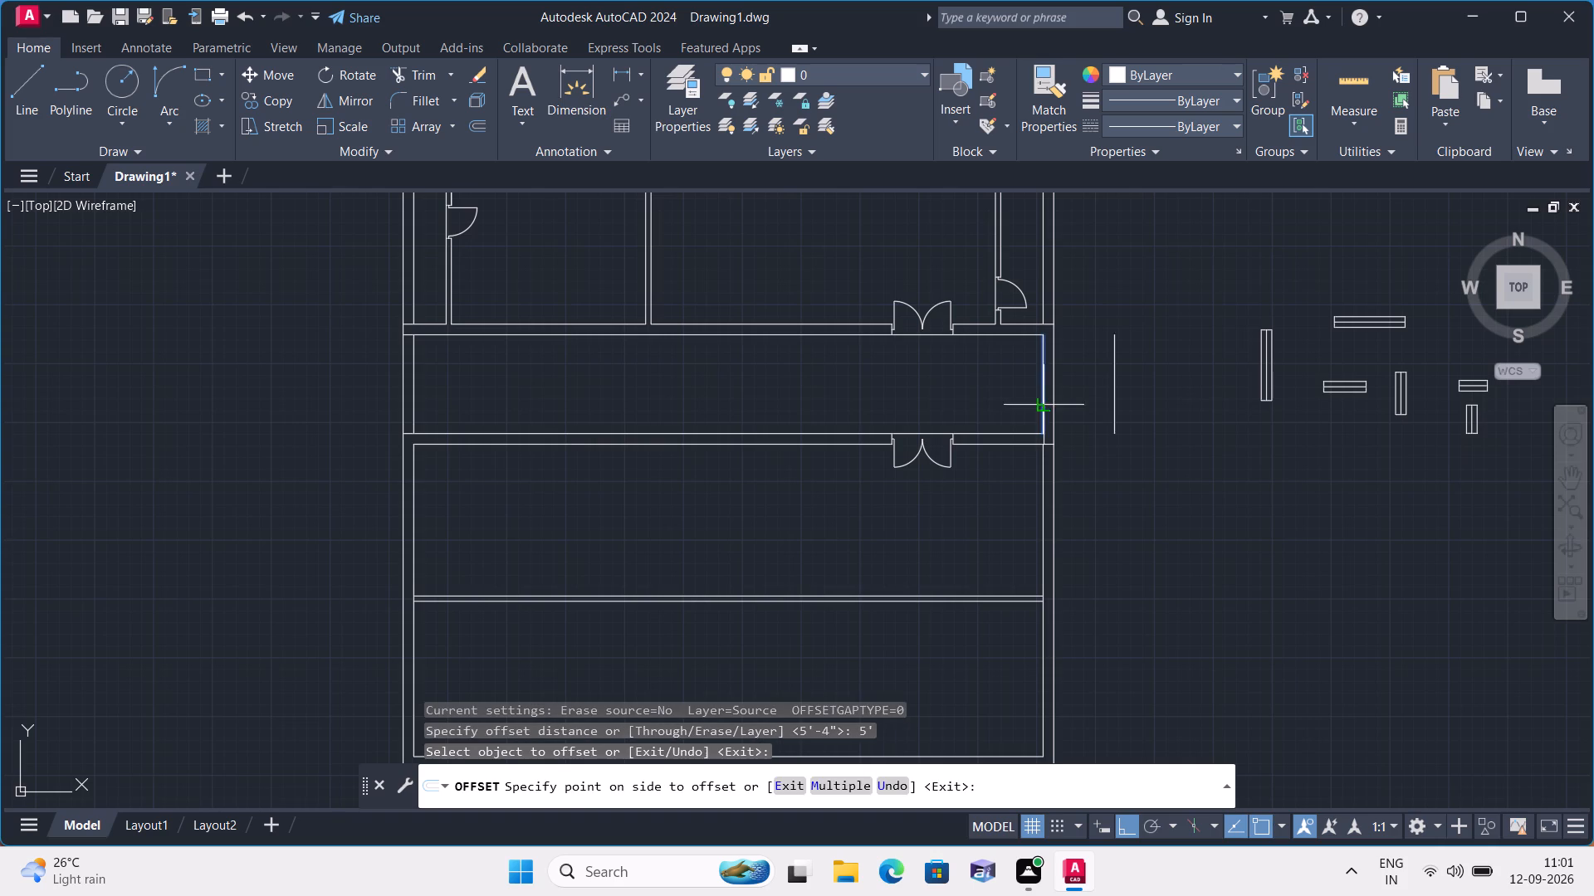
{"action": "left_click", "coordinate": [985, 425]}
{"action": "key", "text": "space"}
Offset the new partition line 9" to the left, toward the double doors, to form the partition's second face.
{"action": "key", "text": "space"}
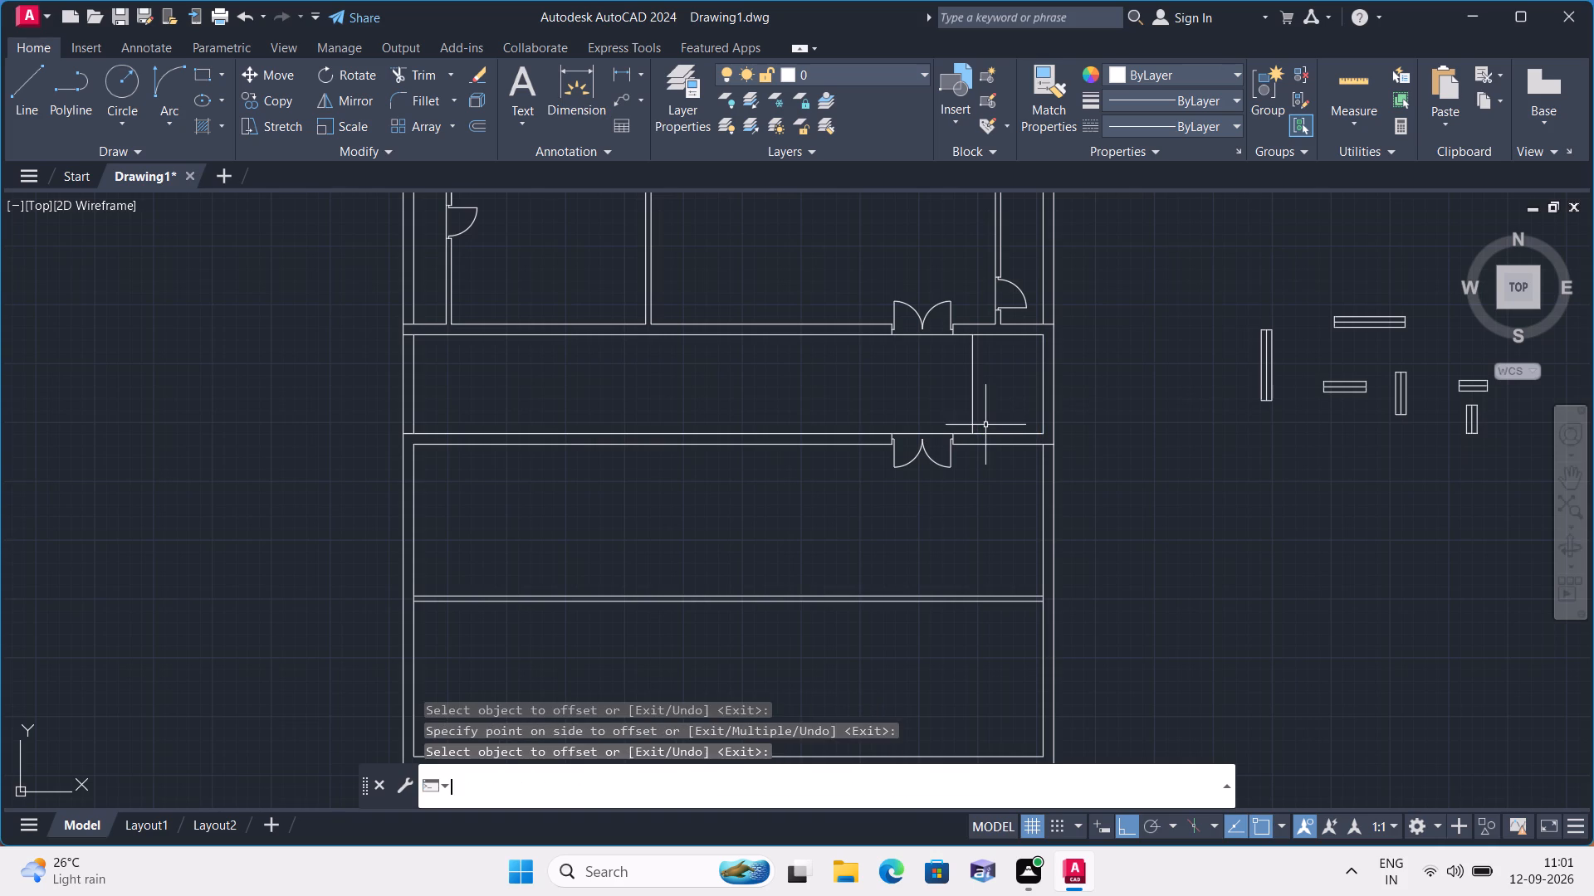
{"action": "type", "text": "9\""}
{"action": "key", "text": "space"}
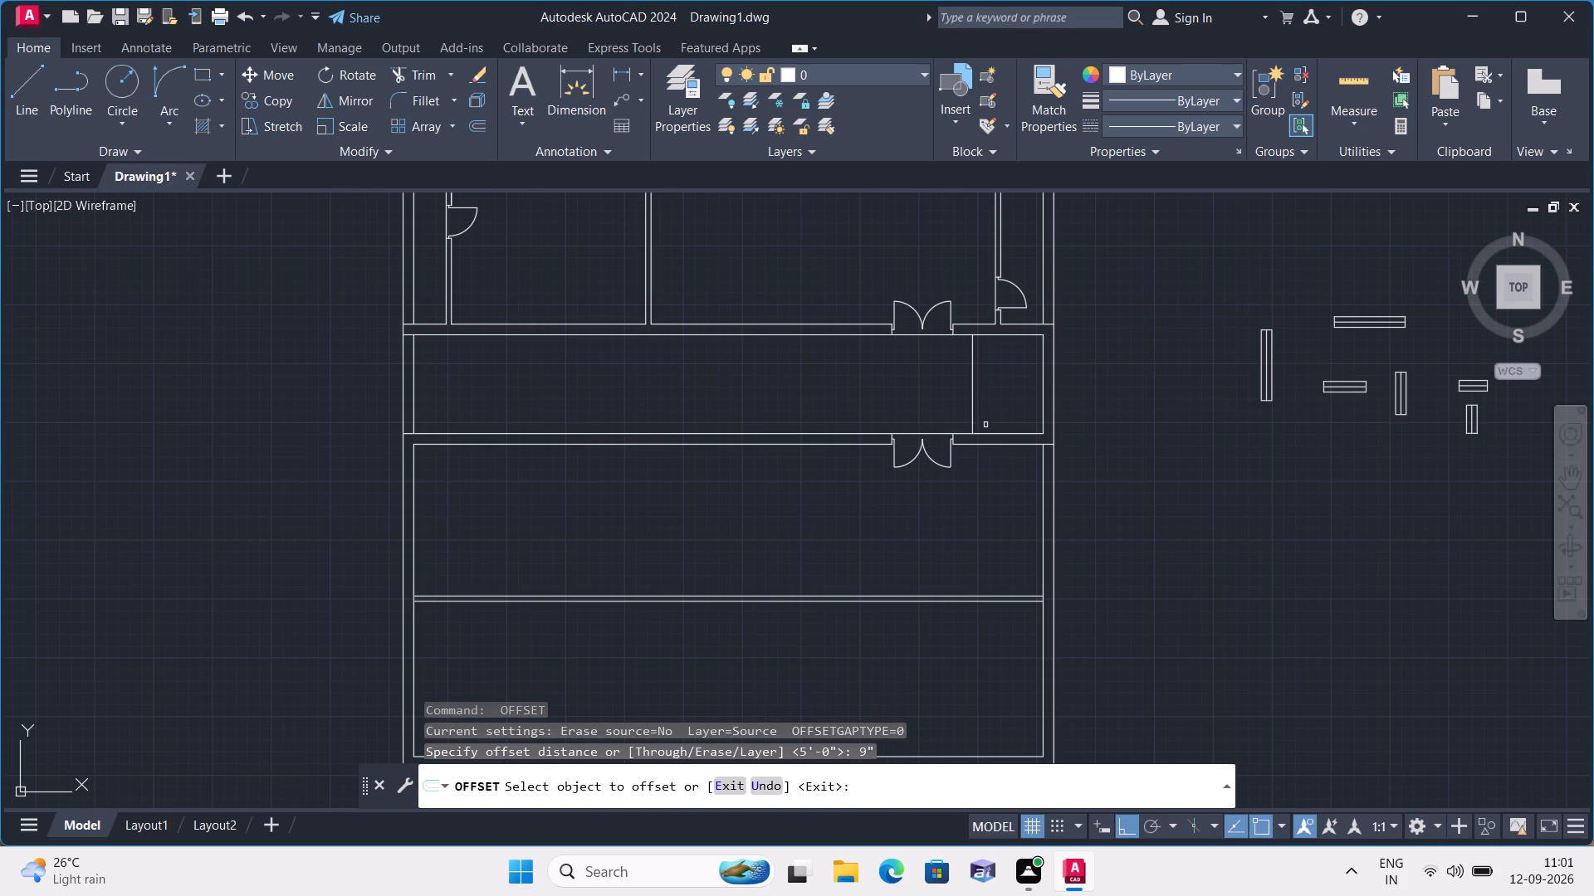
{"action": "scroll", "coordinate": [869, 378], "scroll_direction": "up", "scroll_amount": 1}
{"action": "left_click", "coordinate": [1032, 352]}
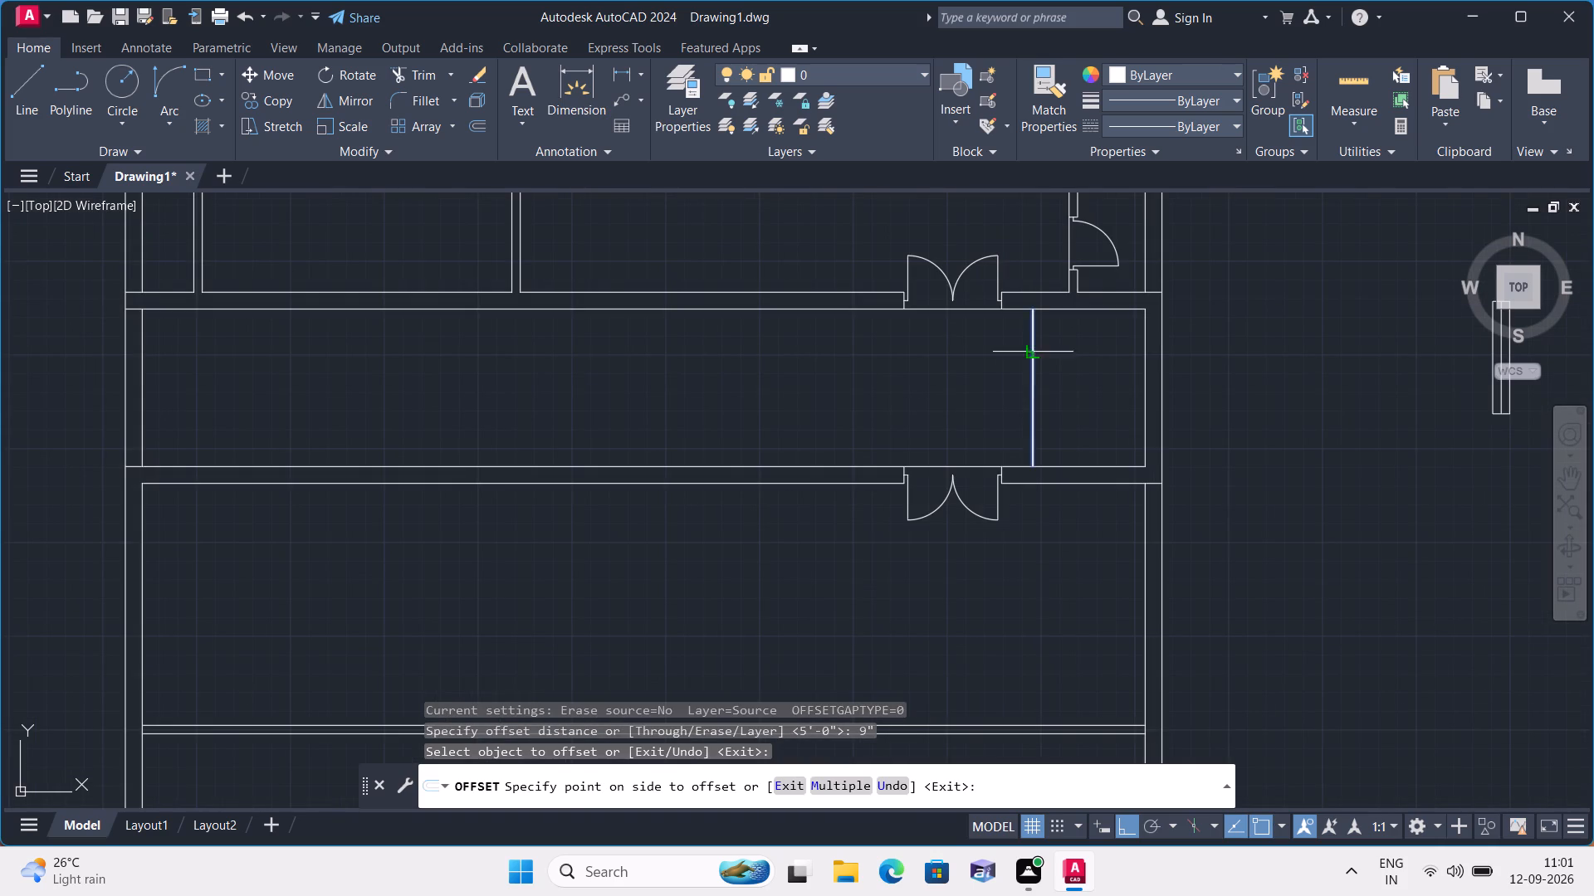
{"action": "left_click", "coordinate": [980, 370]}
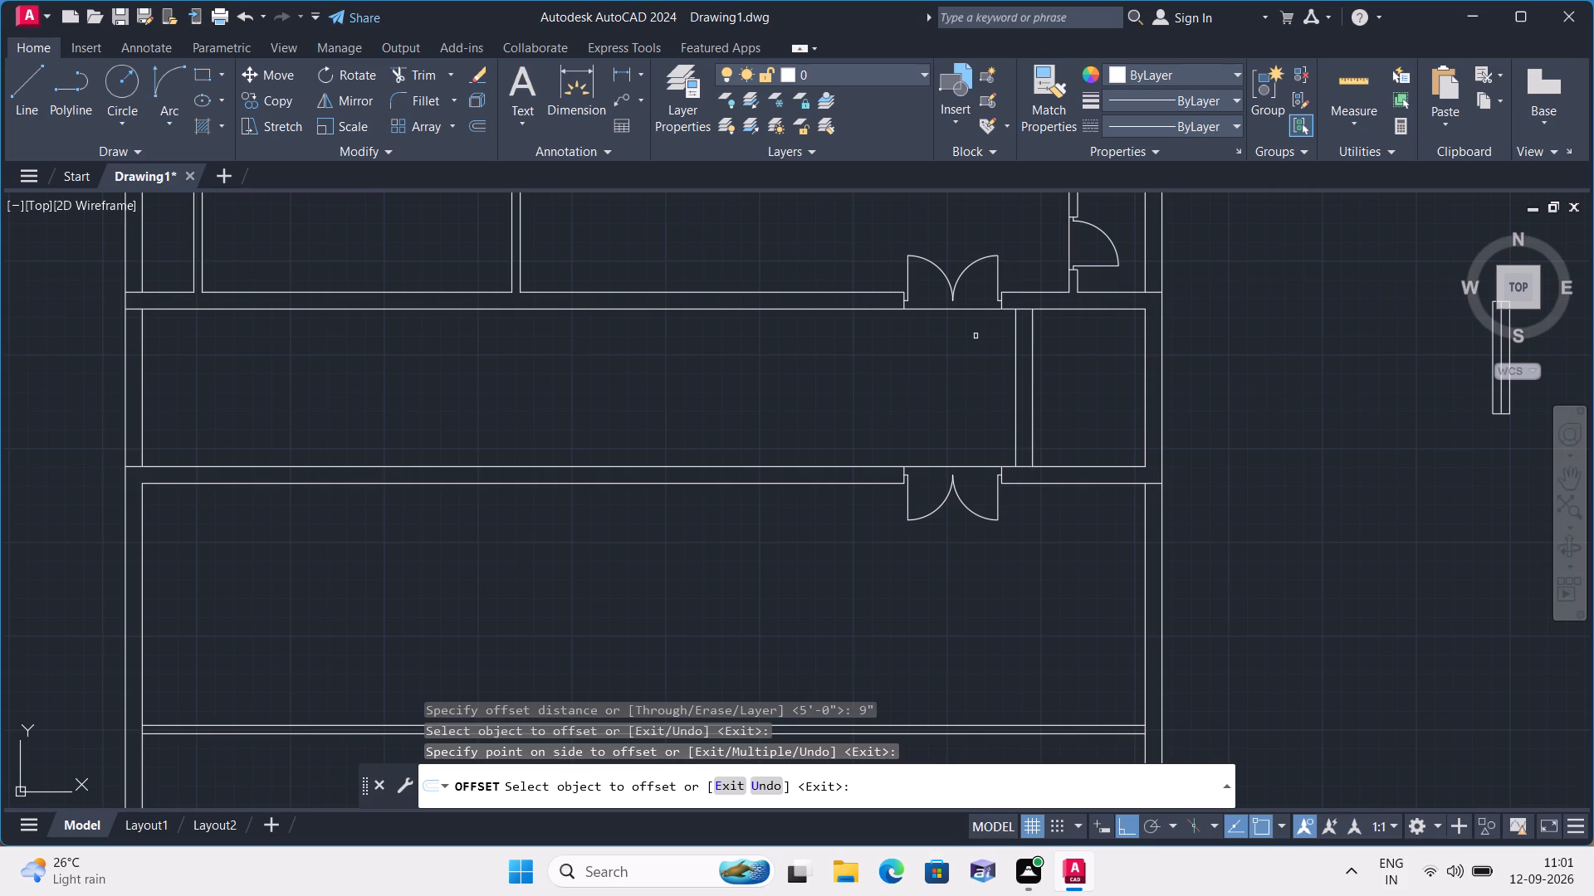
{"action": "key", "text": "space"}
Trim the upper and lower room wall lines between the partition's two faces so it joins both horizontal walls.
{"action": "type", "text": "trim"}
{"action": "key", "text": "space"}
{"action": "scroll", "coordinate": [1147, 265], "scroll_direction": "up", "scroll_amount": 2}
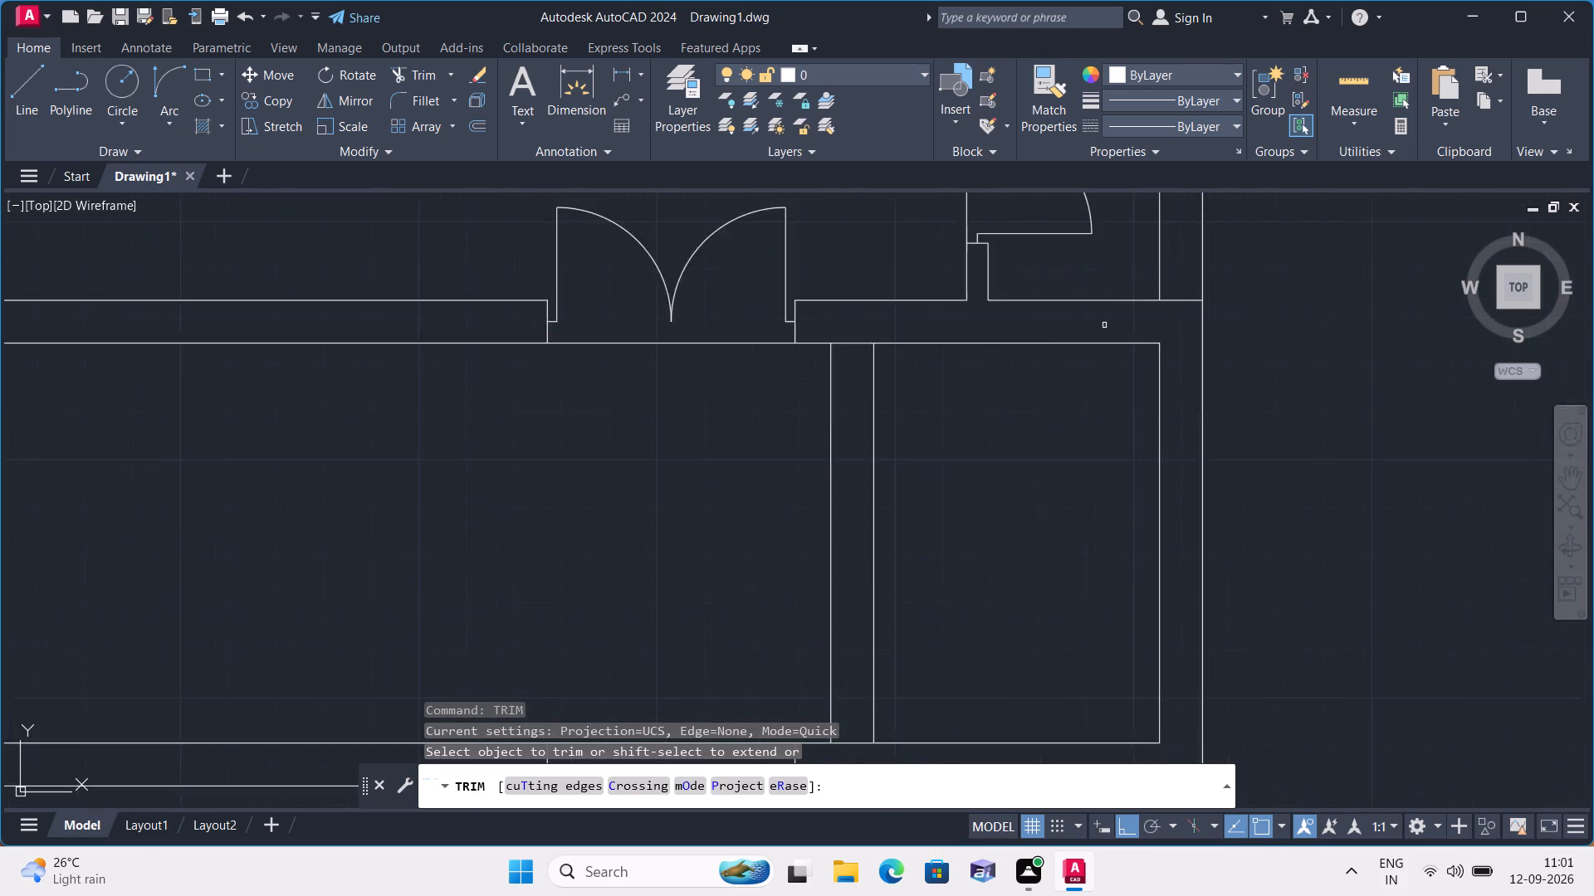
{"action": "scroll", "coordinate": [1104, 325], "scroll_direction": "up", "scroll_amount": 1}
{"action": "left_click", "coordinate": [701, 355]}
{"action": "scroll", "coordinate": [703, 355], "scroll_direction": "down", "scroll_amount": 3}
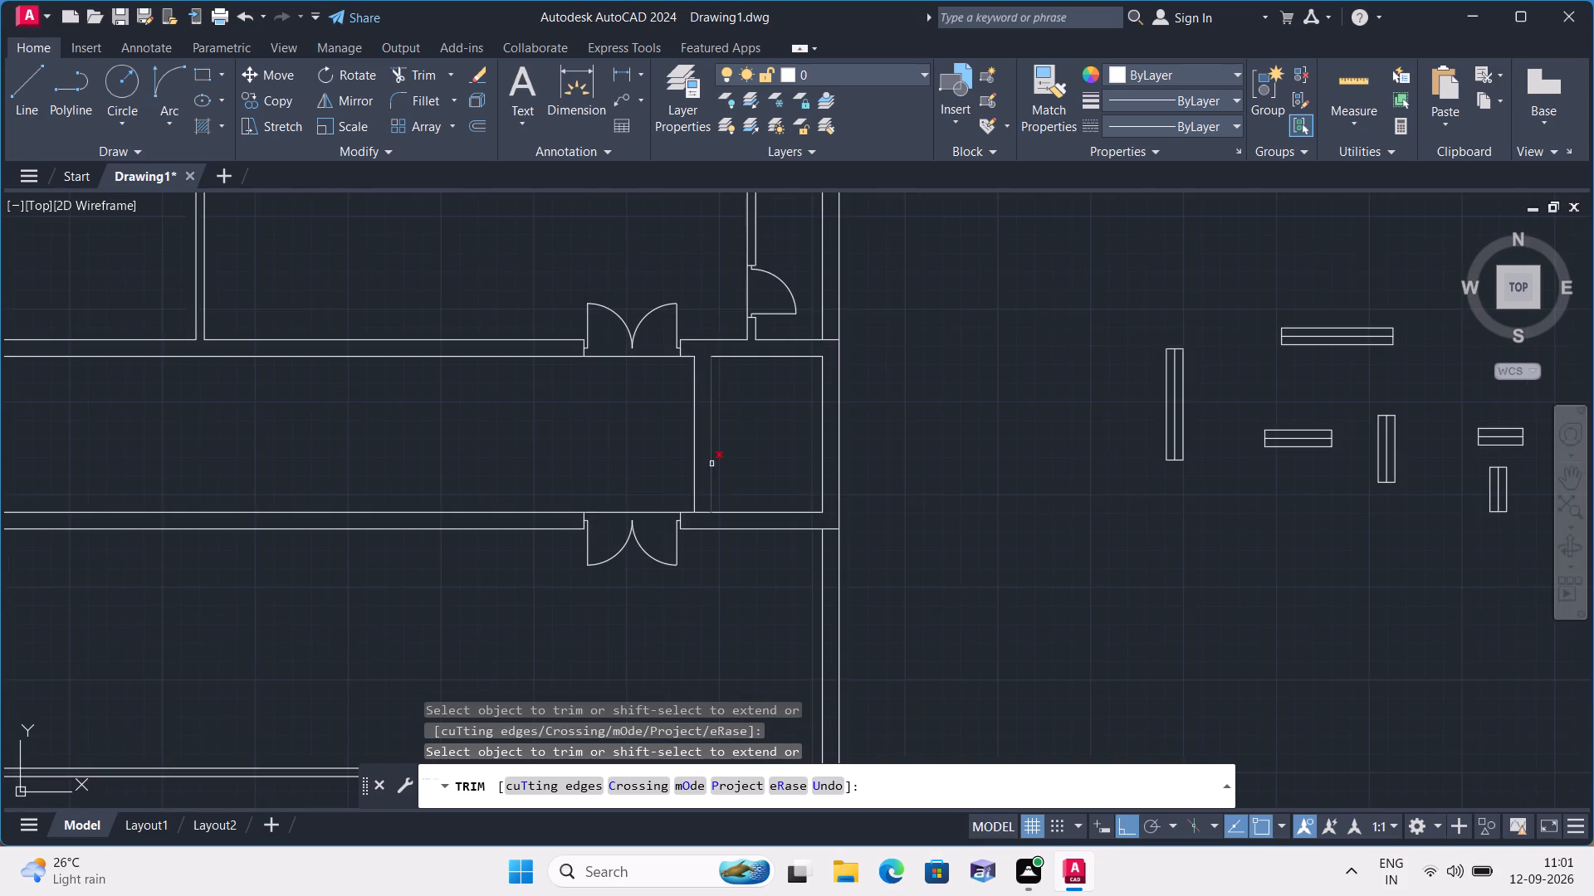
{"action": "scroll", "coordinate": [693, 538], "scroll_direction": "up", "scroll_amount": 3}
{"action": "left_click", "coordinate": [707, 456]}
{"action": "scroll", "coordinate": [707, 456], "scroll_direction": "down", "scroll_amount": 3}
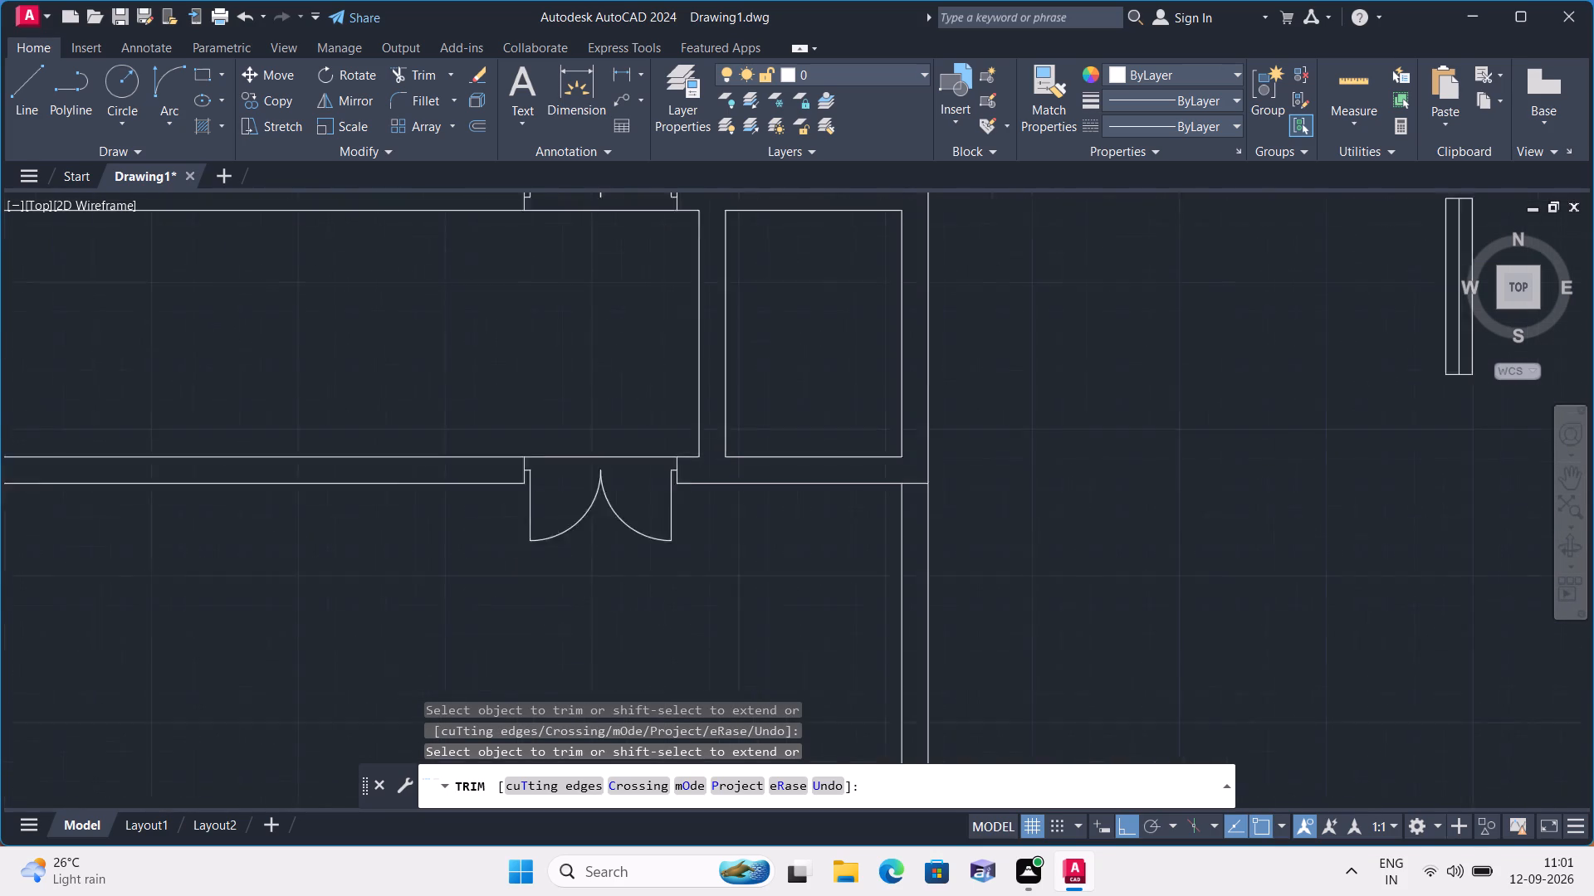
{"action": "scroll", "coordinate": [707, 456], "scroll_direction": "down", "scroll_amount": 1}
{"action": "key", "text": "Escape"}
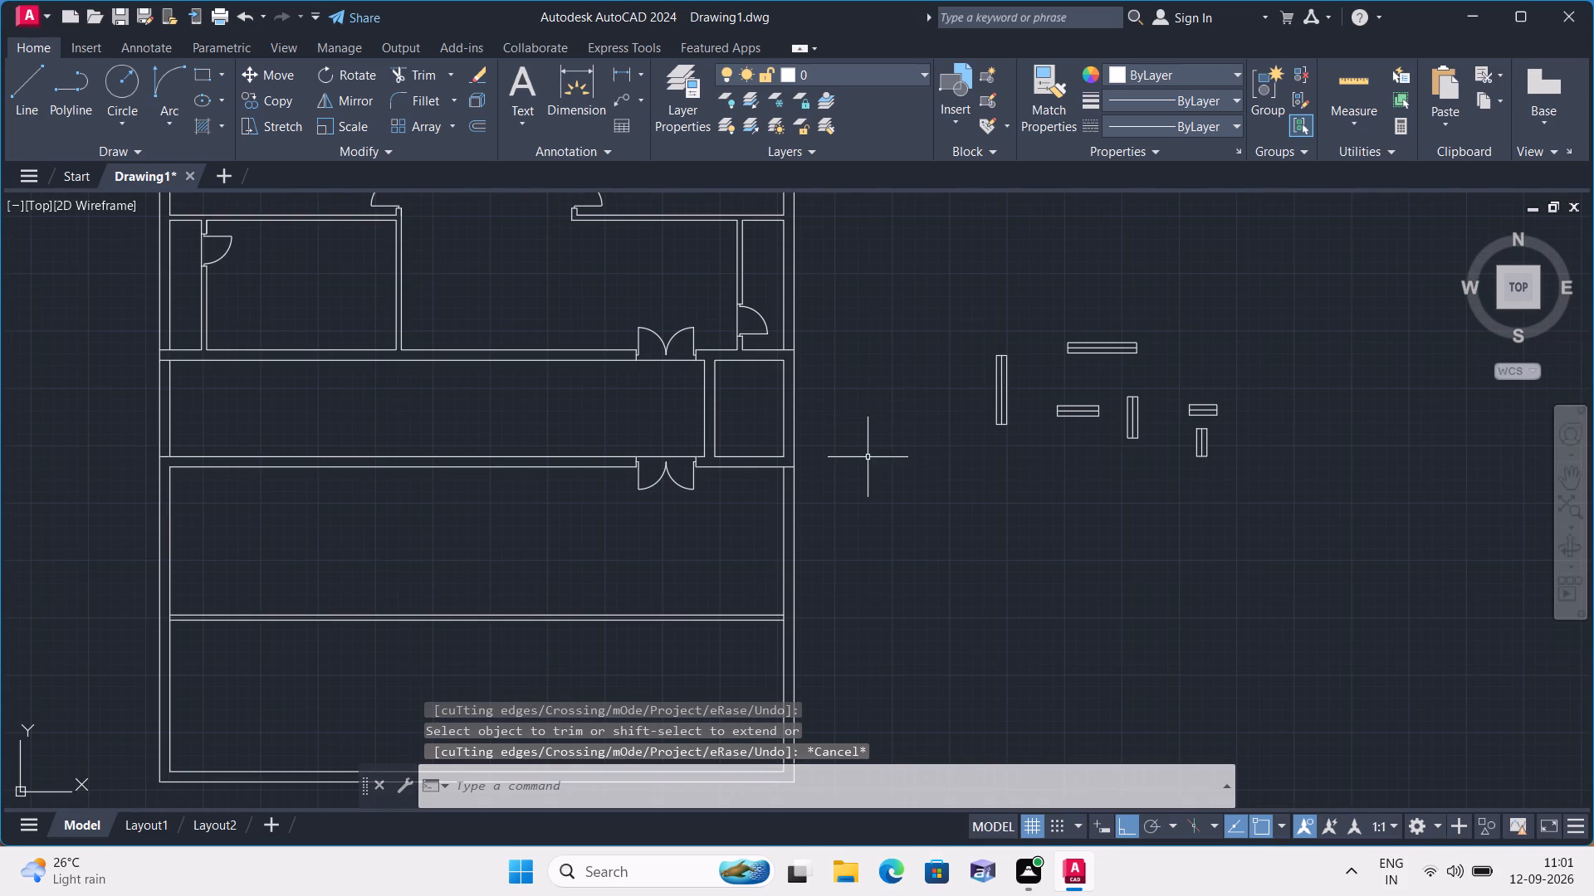
{"action": "scroll", "coordinate": [868, 465], "scroll_direction": "down", "scroll_amount": 3}
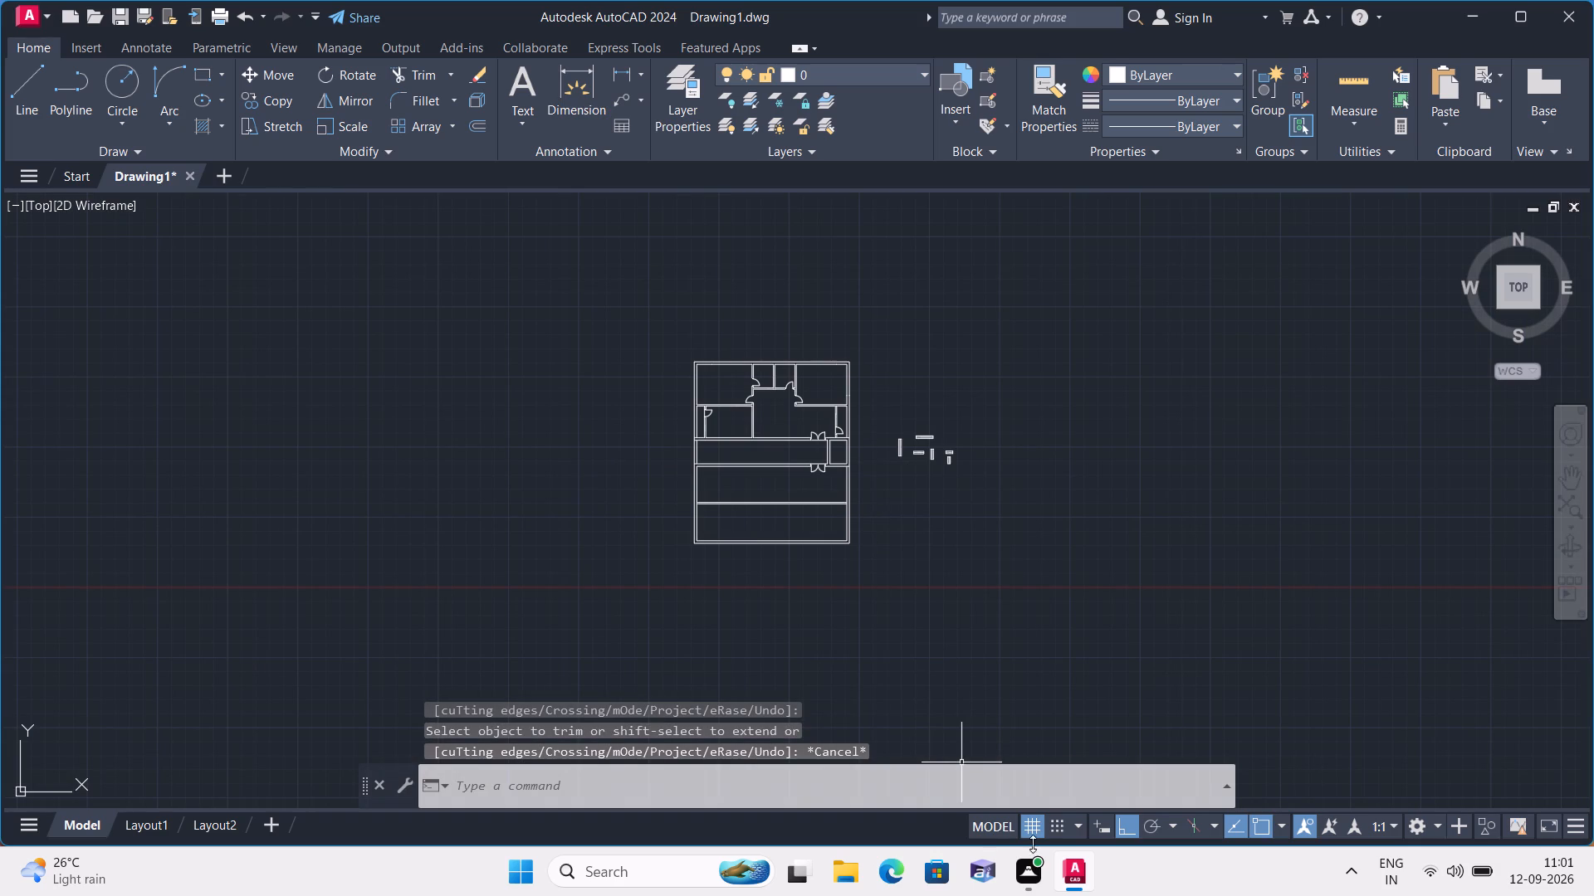
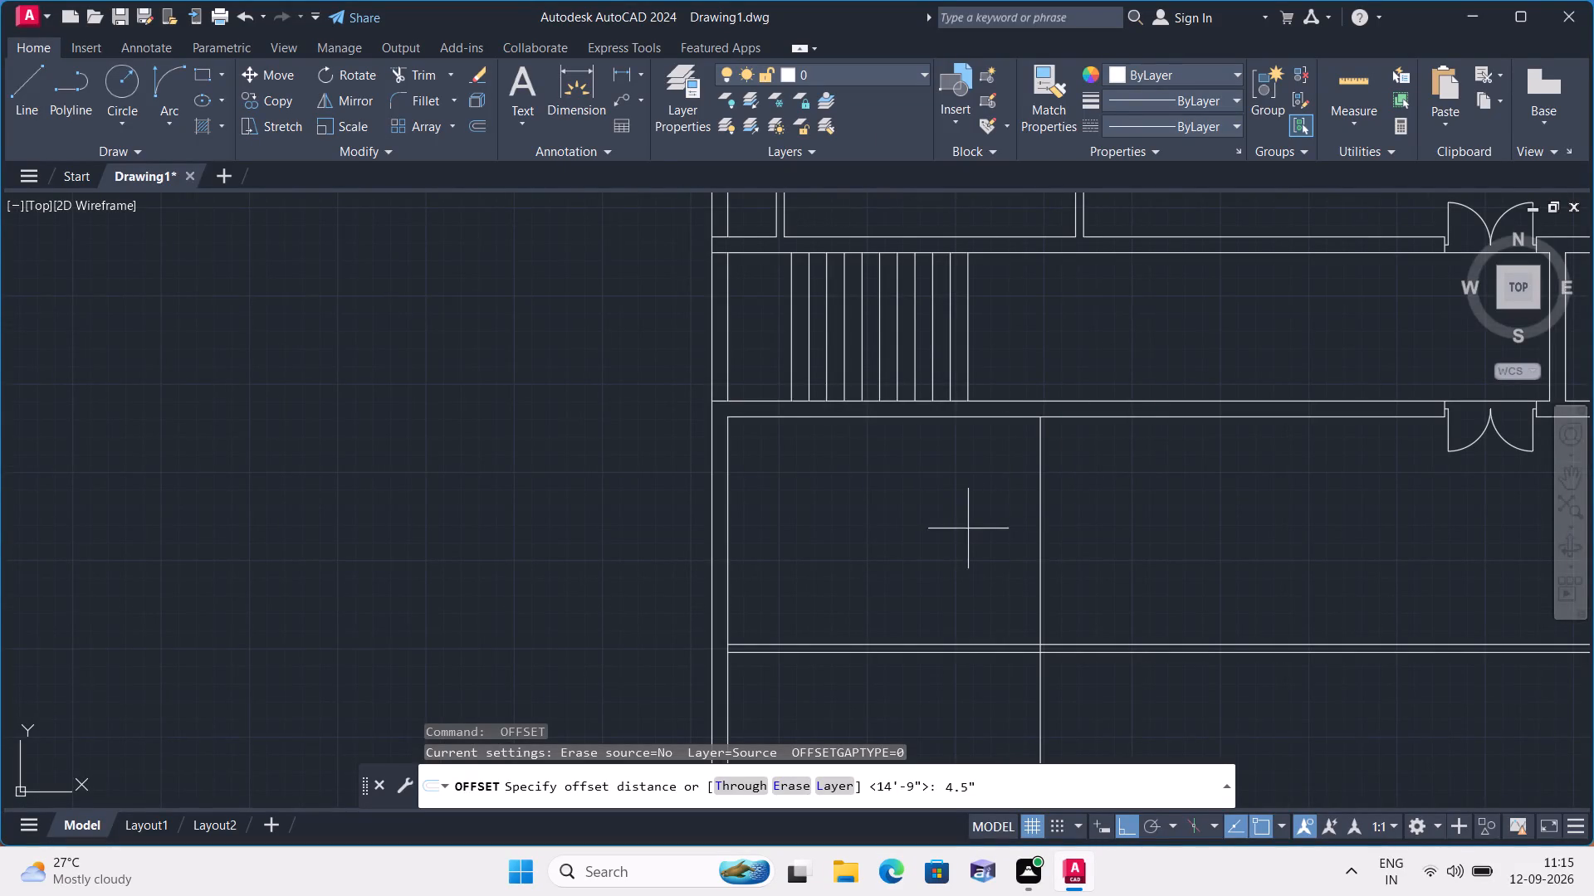
Offset the vertical dividing line in the large area below the staircase 4.5" to the right to form the partition's second face.
{"action": "middle_click_drag", "start_coordinate": [966, 528], "coordinate": [927, 512]}
{"action": "scroll", "coordinate": [939, 512], "scroll_direction": "down", "scroll_amount": 1}
{"action": "scroll", "coordinate": [938, 511], "scroll_direction": "up", "scroll_amount": 2}
{"action": "middle_click_drag", "start_coordinate": [938, 511], "coordinate": [891, 402]}
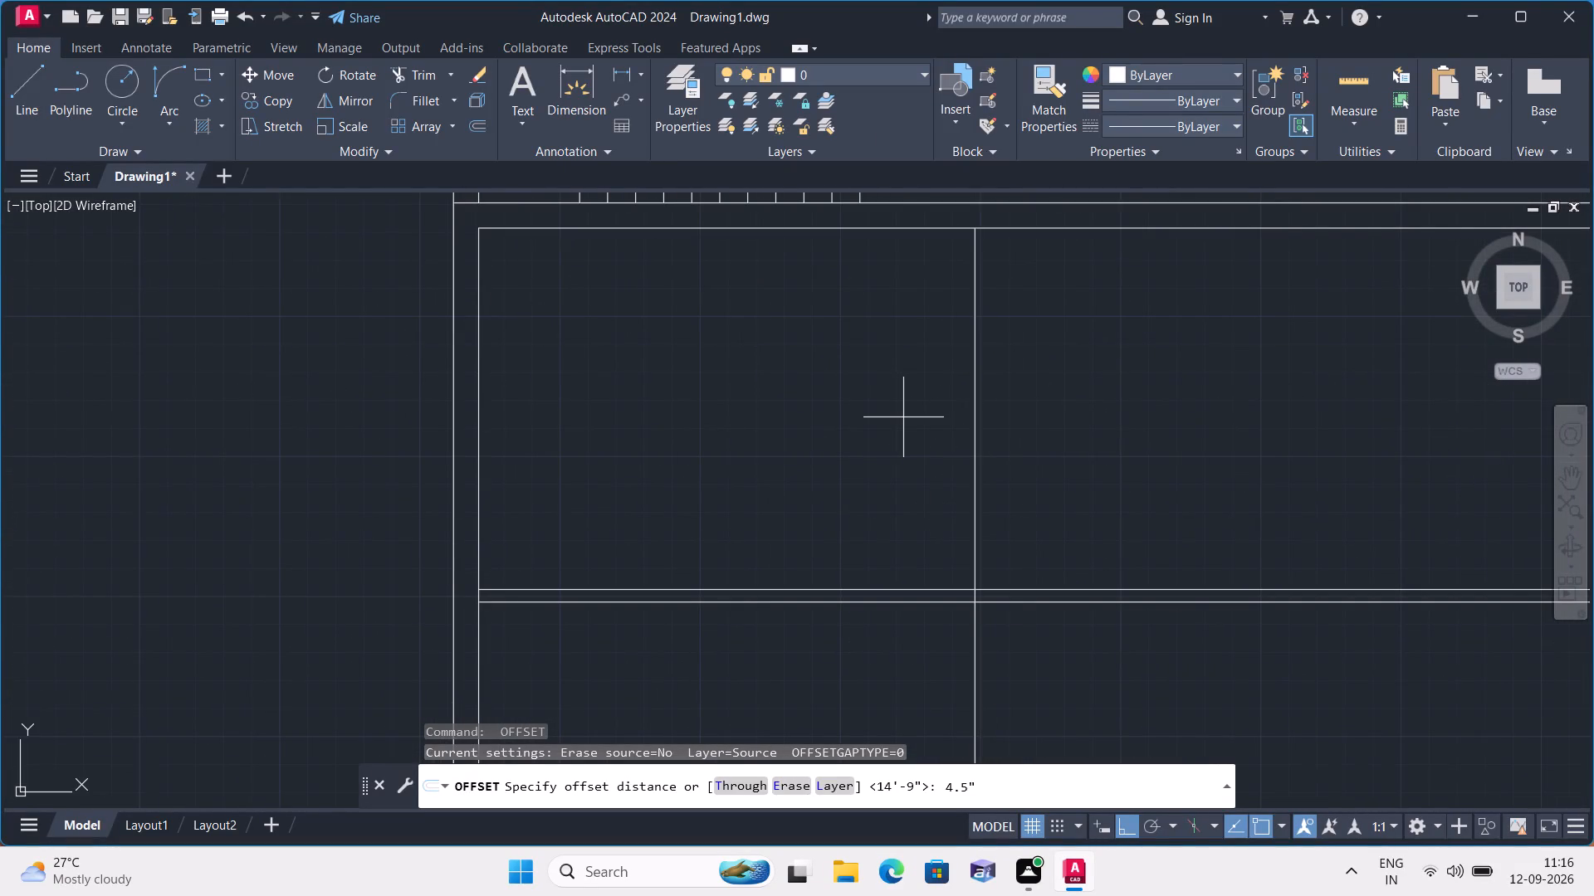
{"action": "key", "text": "space"}
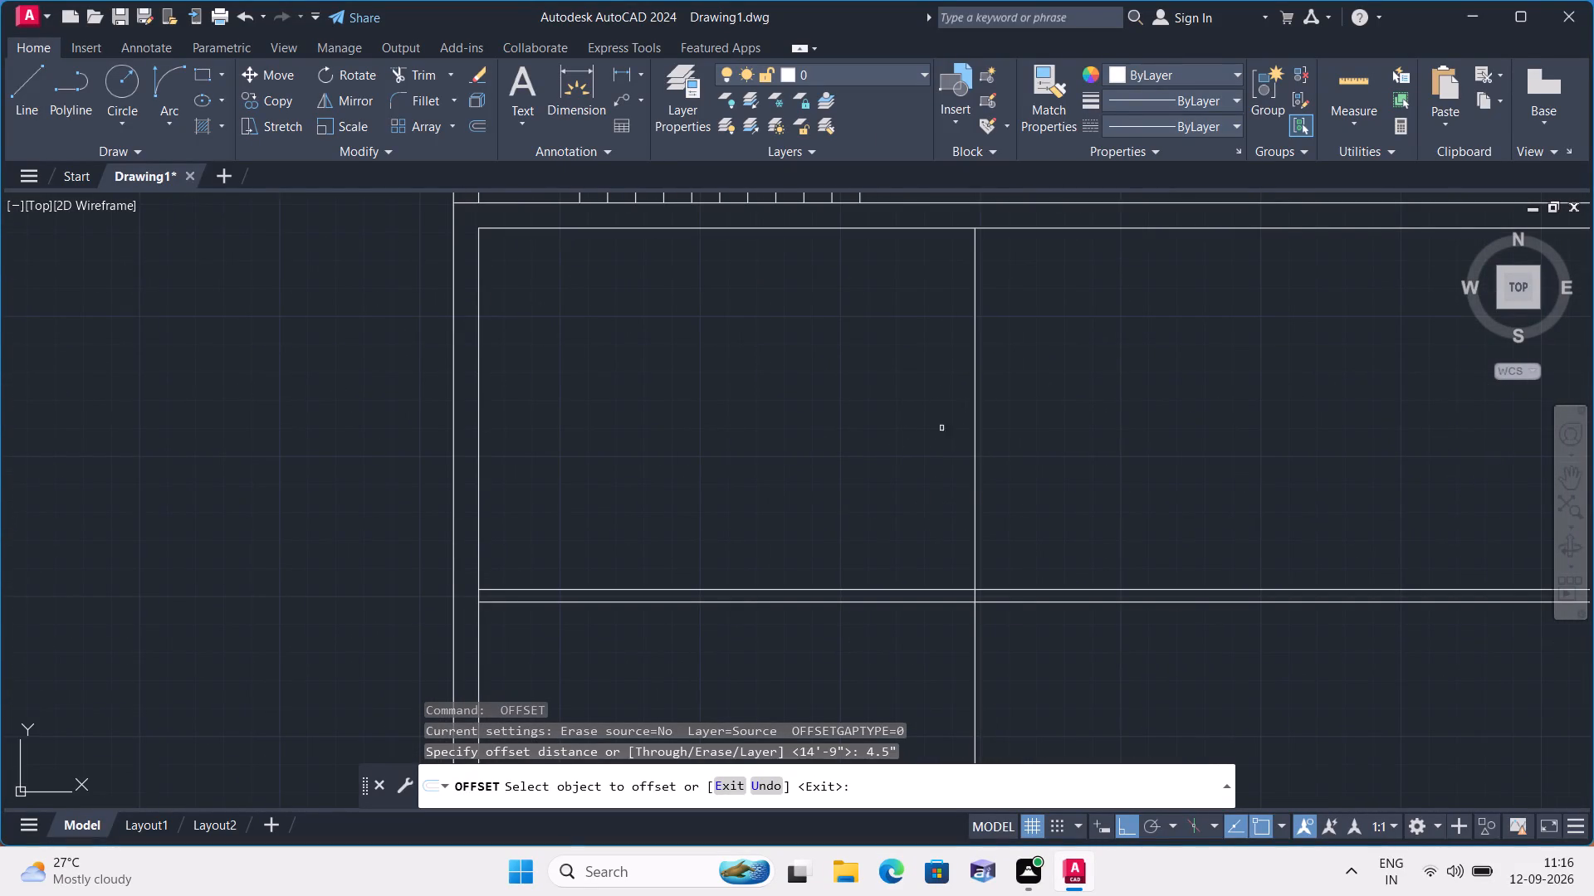
{"action": "left_click", "coordinate": [975, 499]}
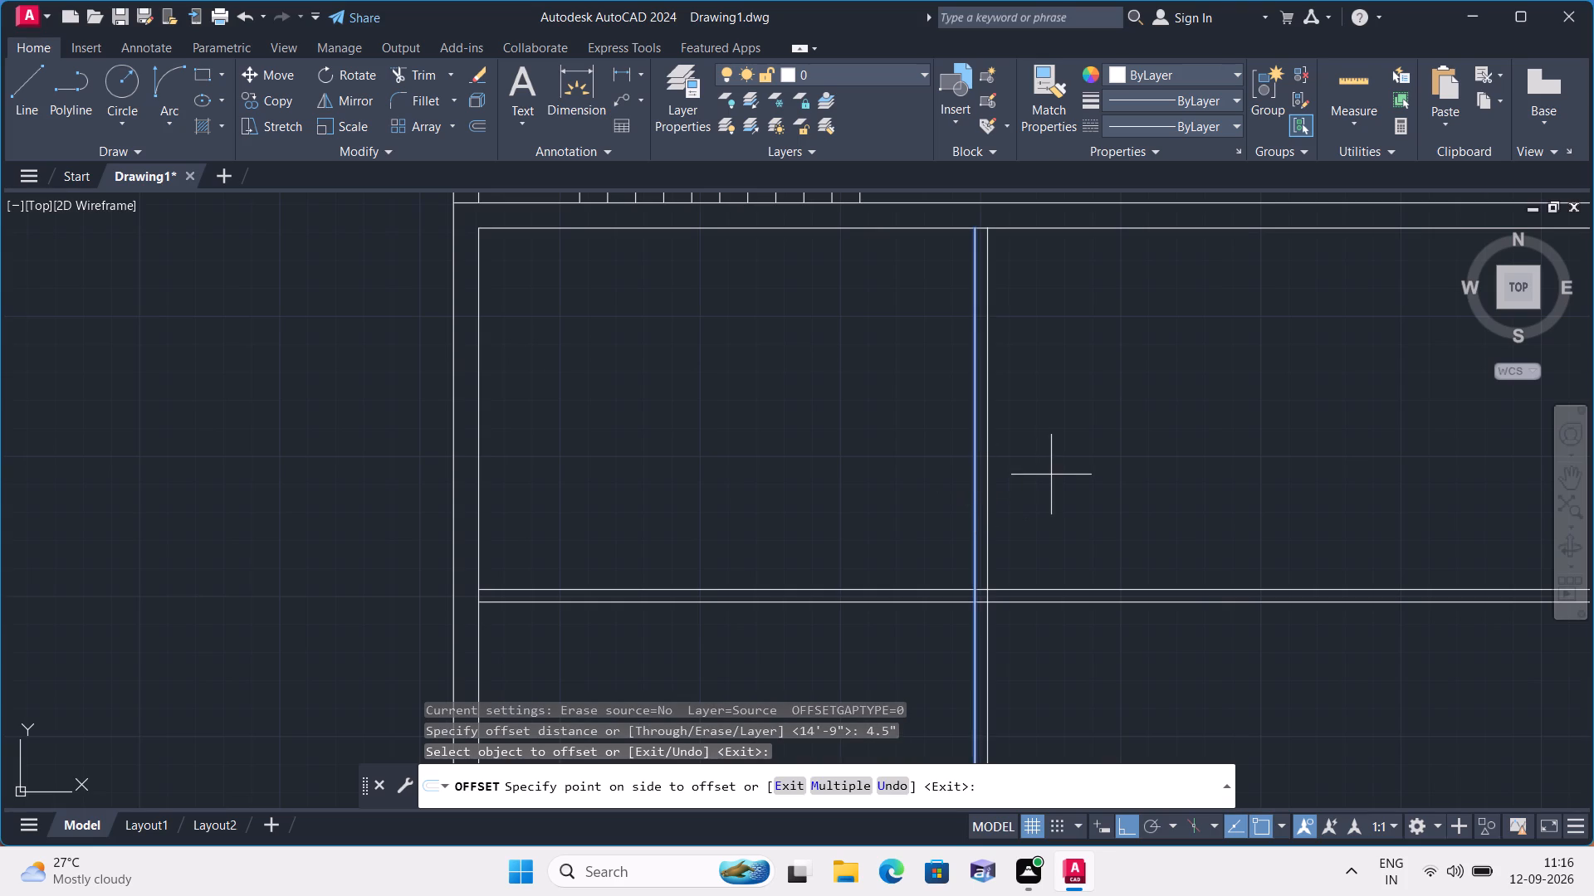
{"action": "left_click", "coordinate": [1051, 475]}
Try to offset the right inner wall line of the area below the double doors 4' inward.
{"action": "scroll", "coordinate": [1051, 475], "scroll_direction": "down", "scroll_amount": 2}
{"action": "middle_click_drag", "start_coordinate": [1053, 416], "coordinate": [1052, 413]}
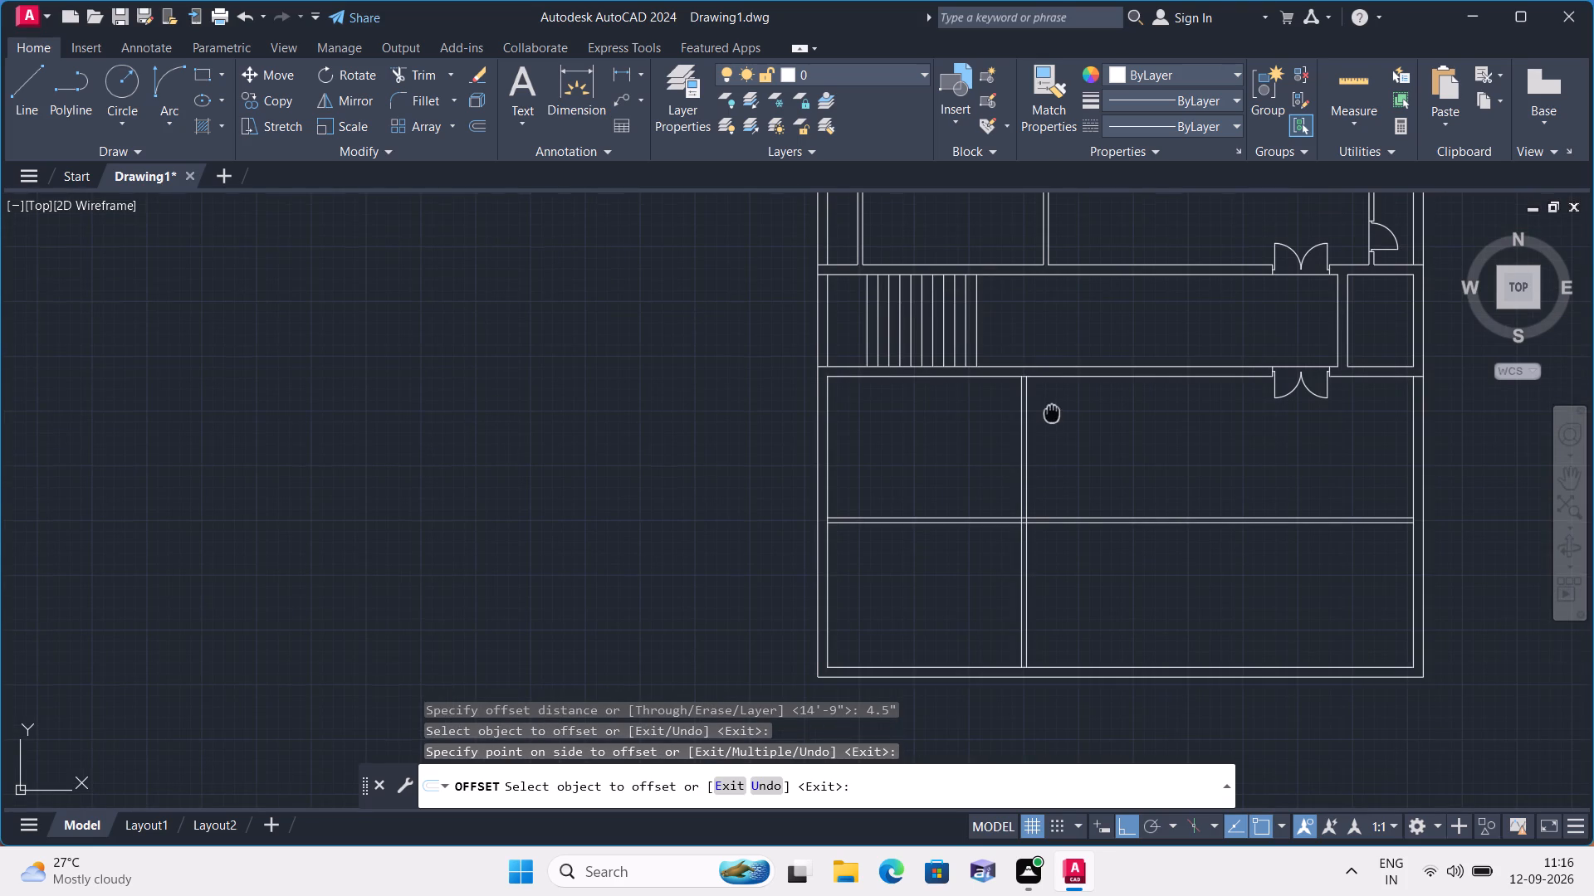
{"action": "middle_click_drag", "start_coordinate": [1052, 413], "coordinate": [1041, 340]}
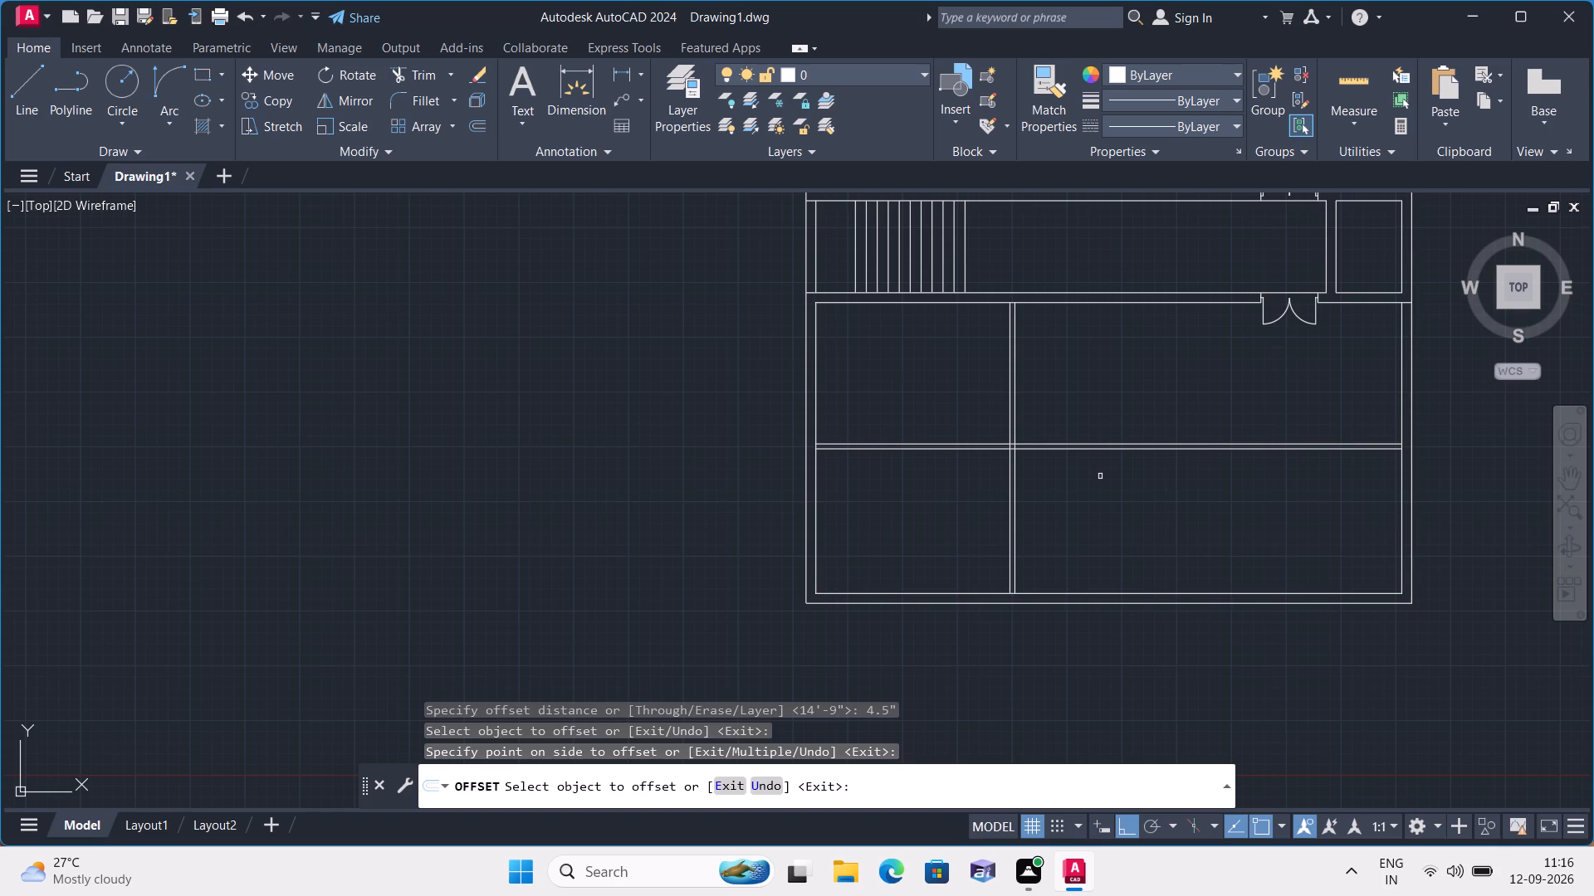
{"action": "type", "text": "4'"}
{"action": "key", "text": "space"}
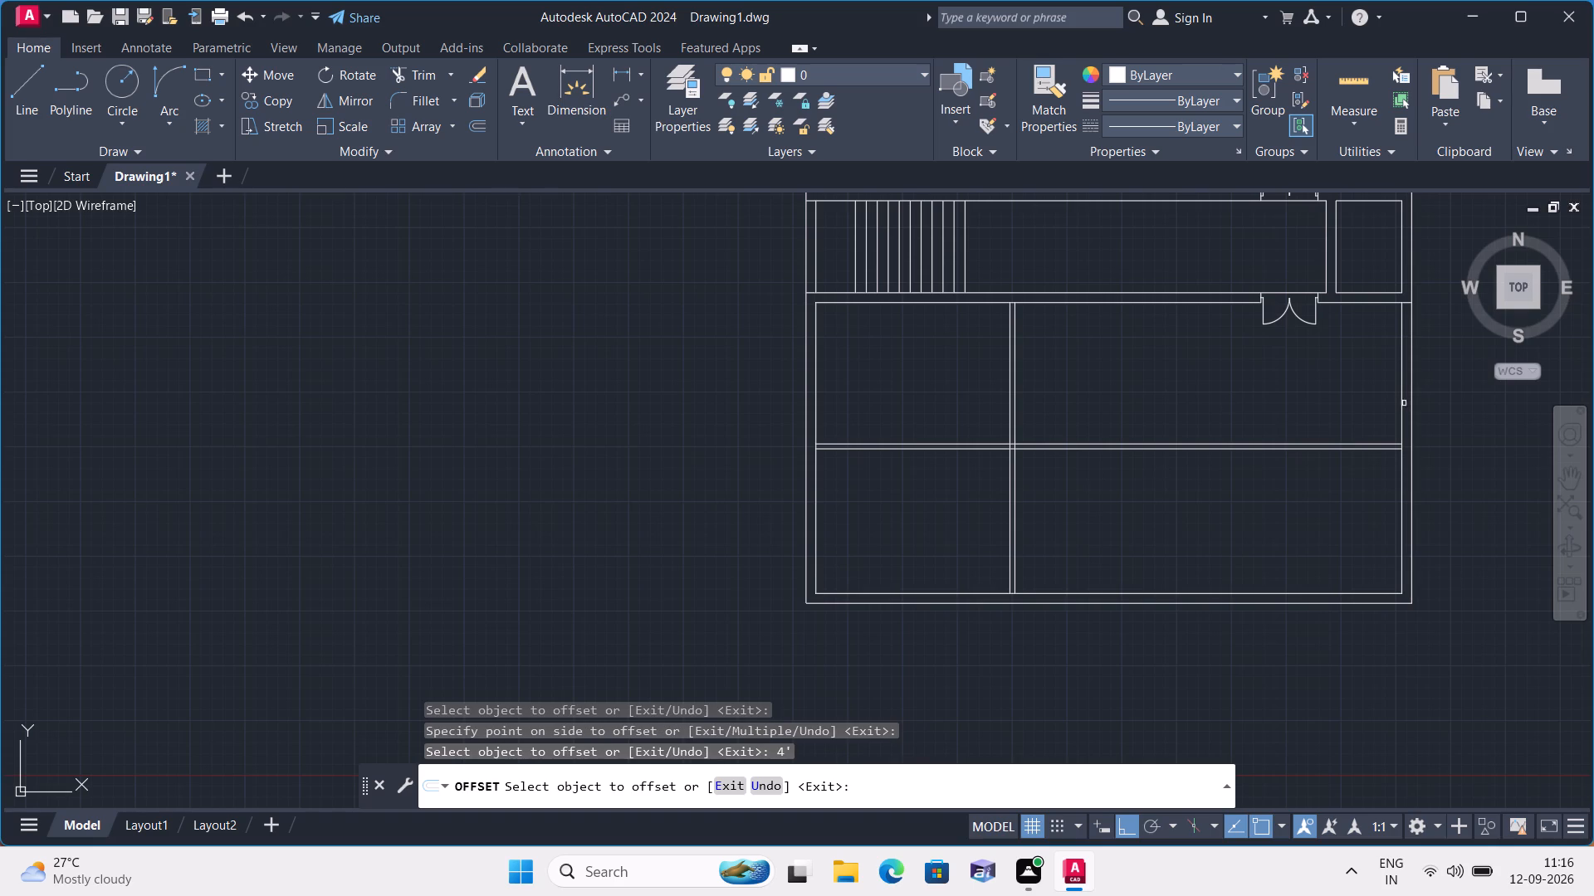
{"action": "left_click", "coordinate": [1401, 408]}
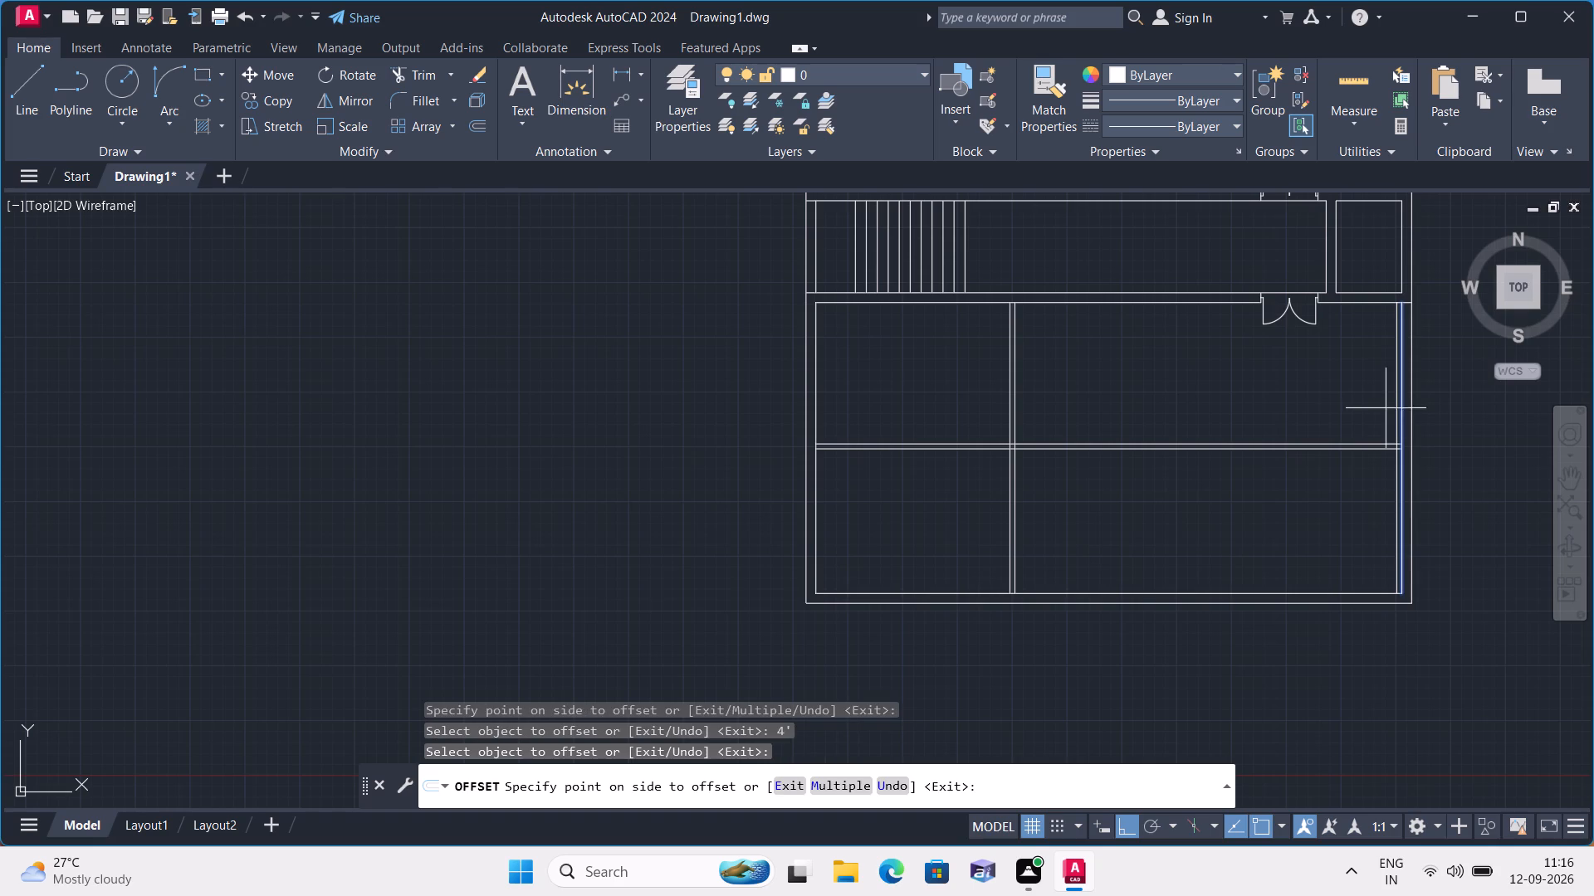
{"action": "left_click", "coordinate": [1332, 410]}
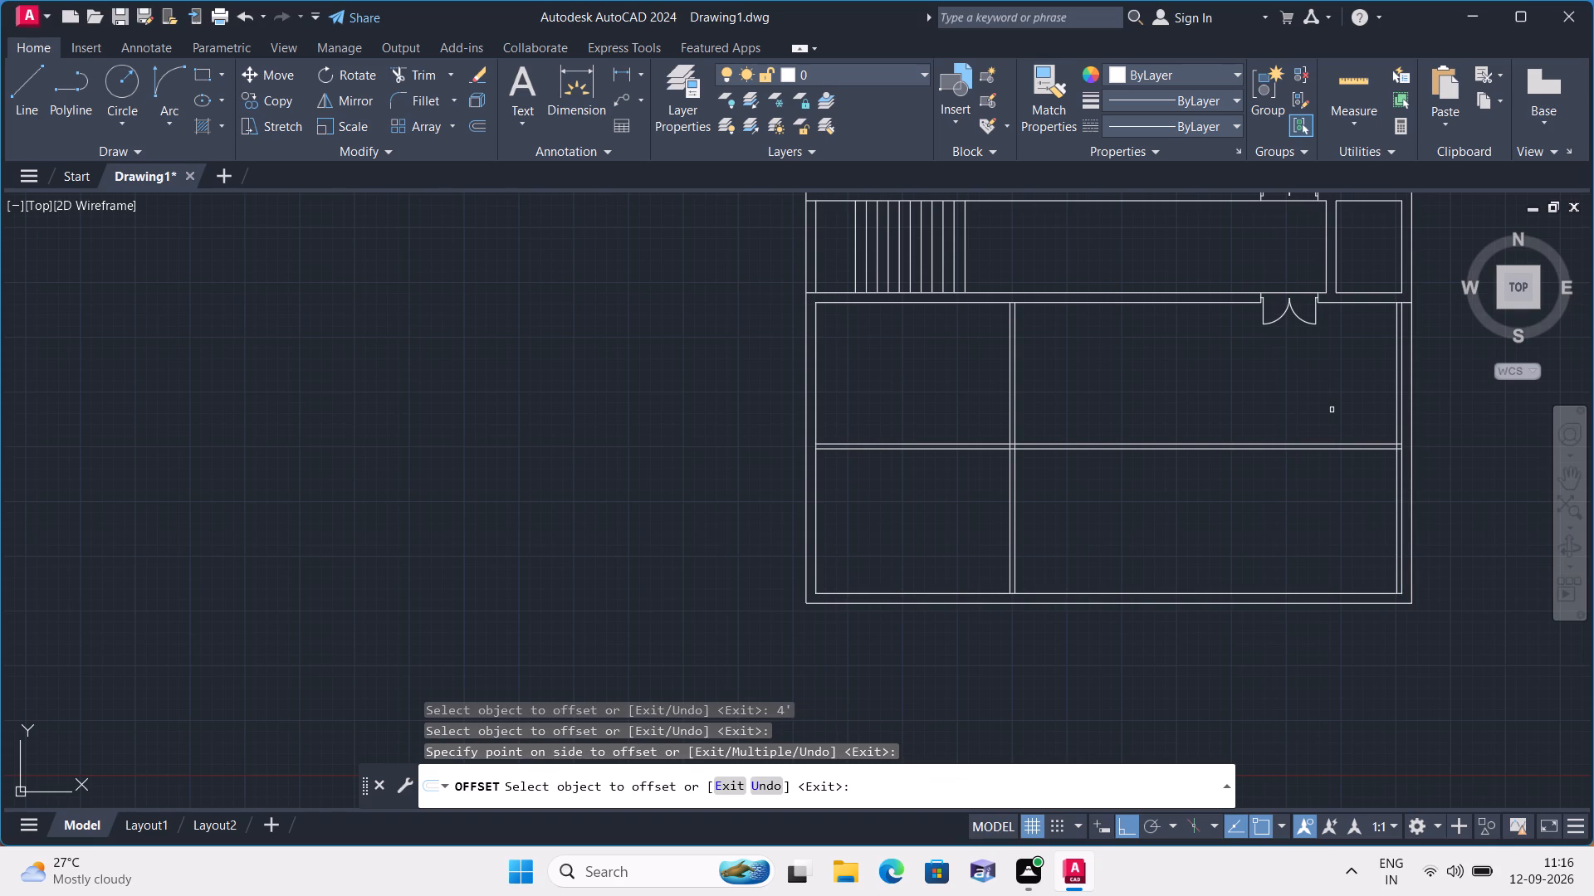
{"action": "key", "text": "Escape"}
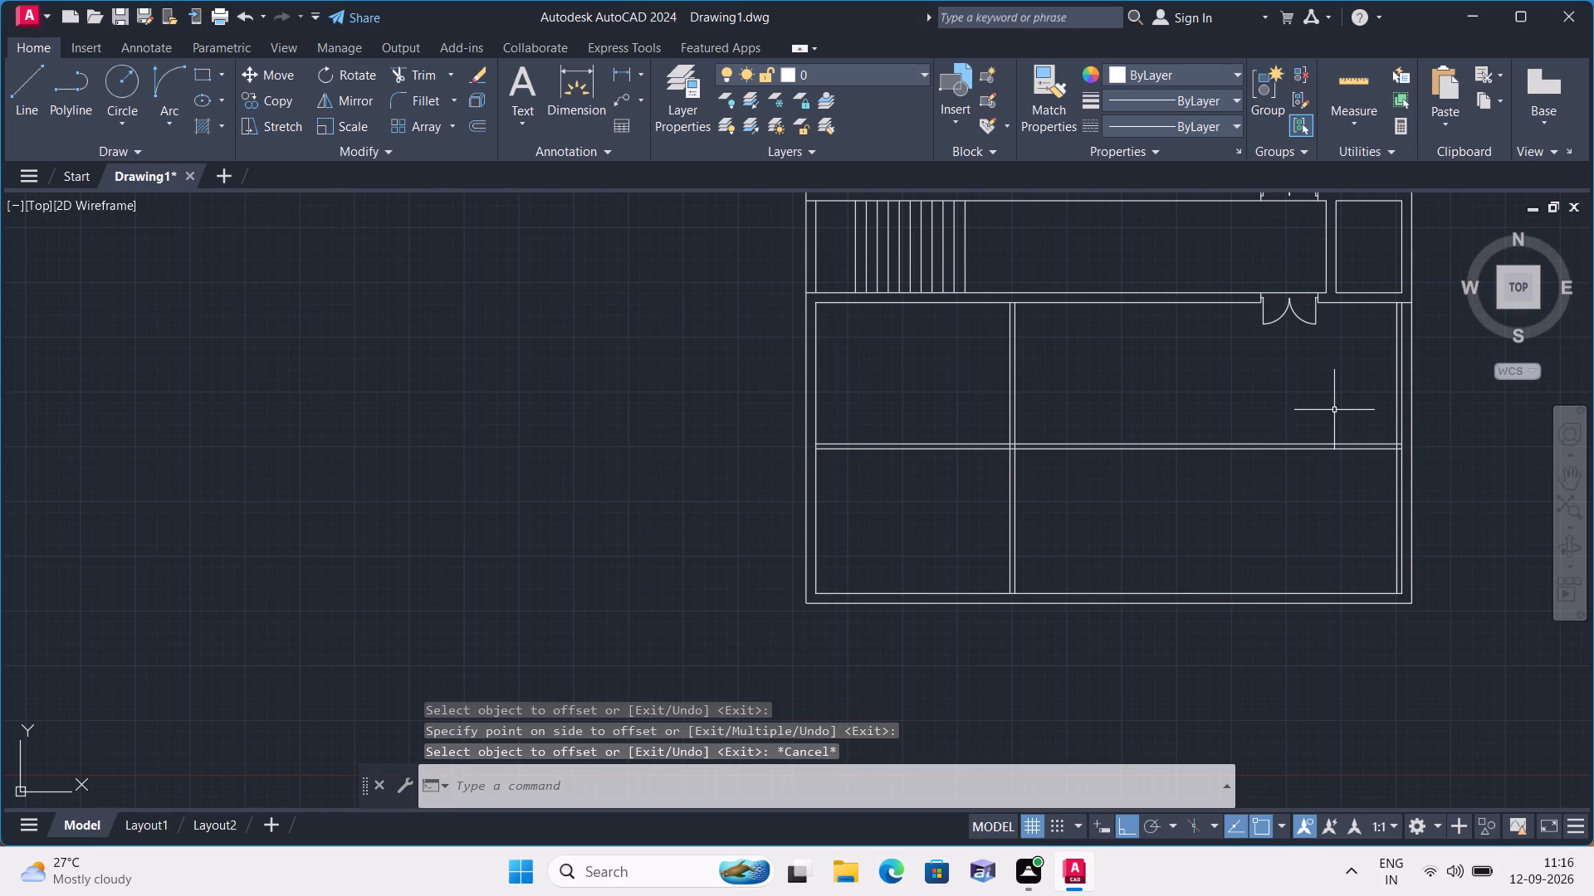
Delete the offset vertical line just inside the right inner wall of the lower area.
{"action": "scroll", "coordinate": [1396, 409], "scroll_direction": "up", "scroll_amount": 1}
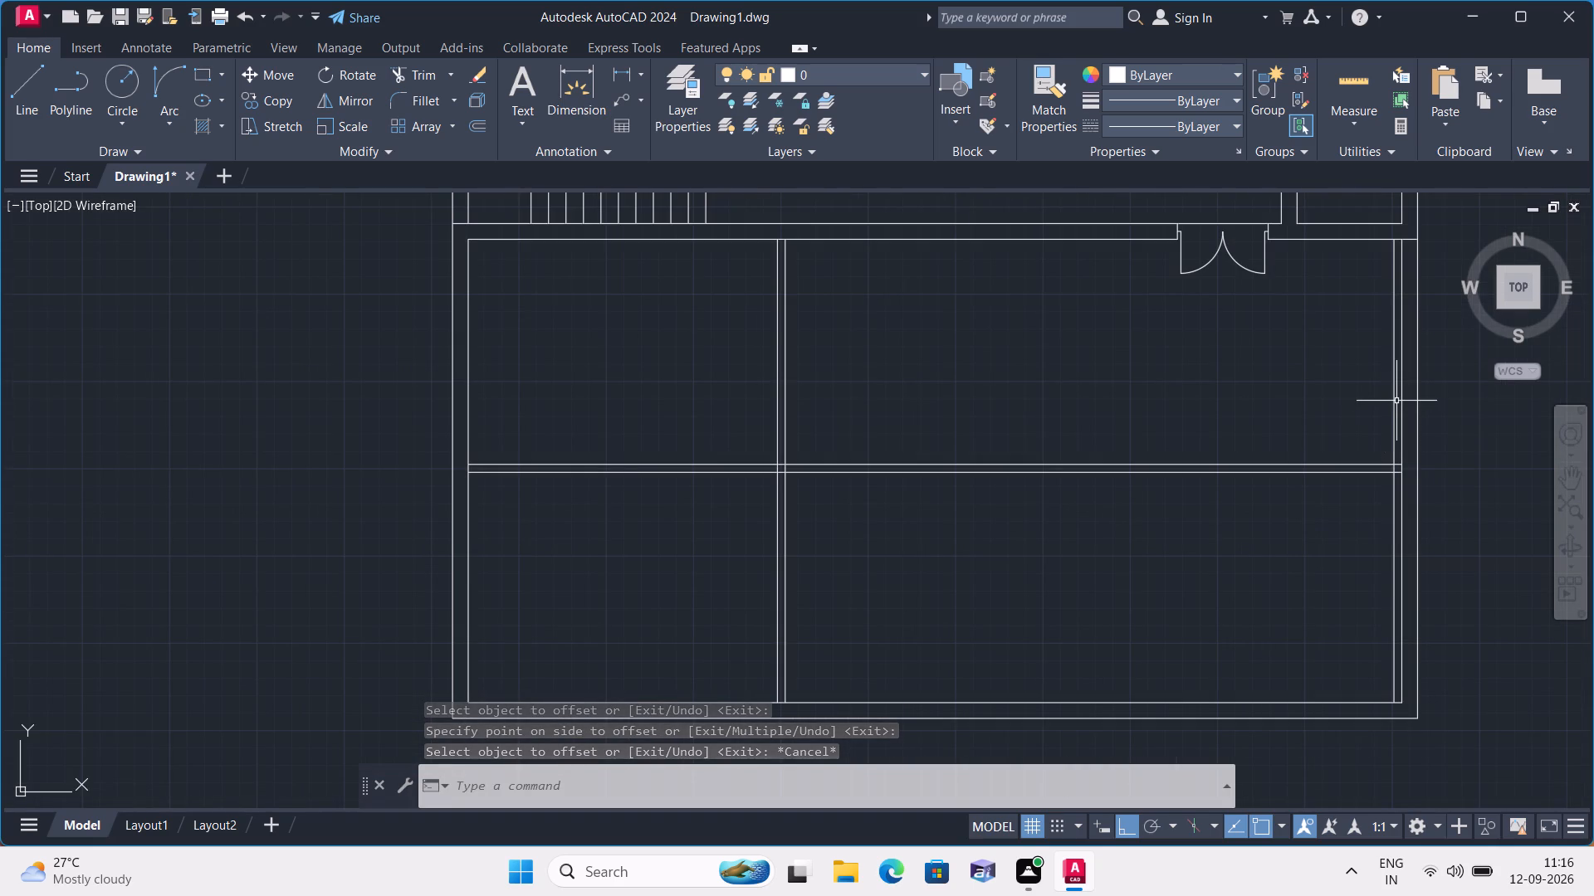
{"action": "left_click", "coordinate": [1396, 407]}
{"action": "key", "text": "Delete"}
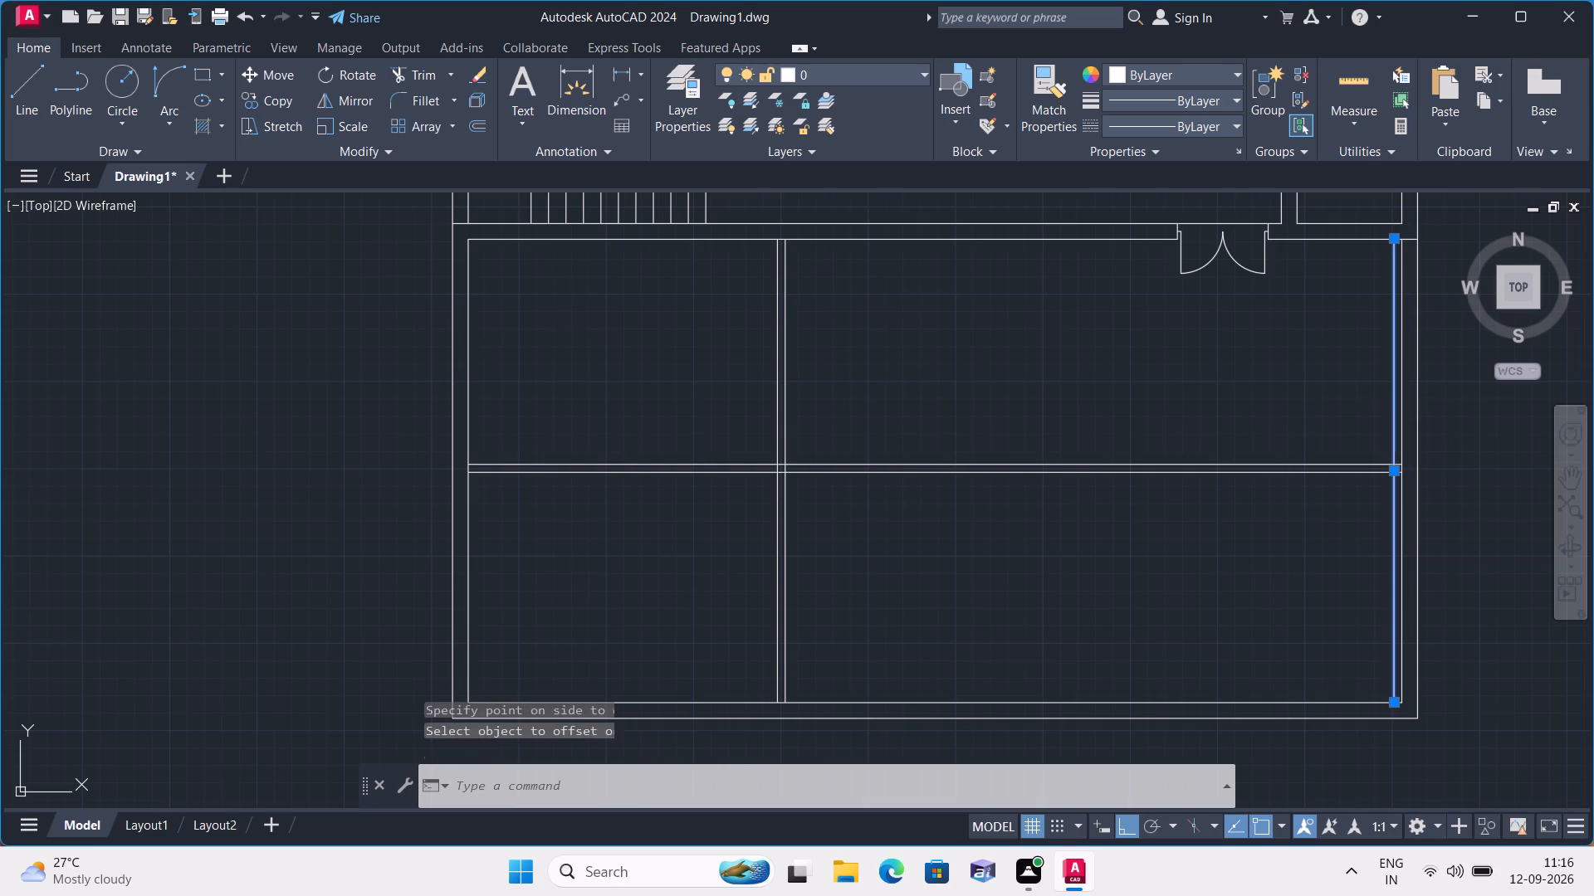
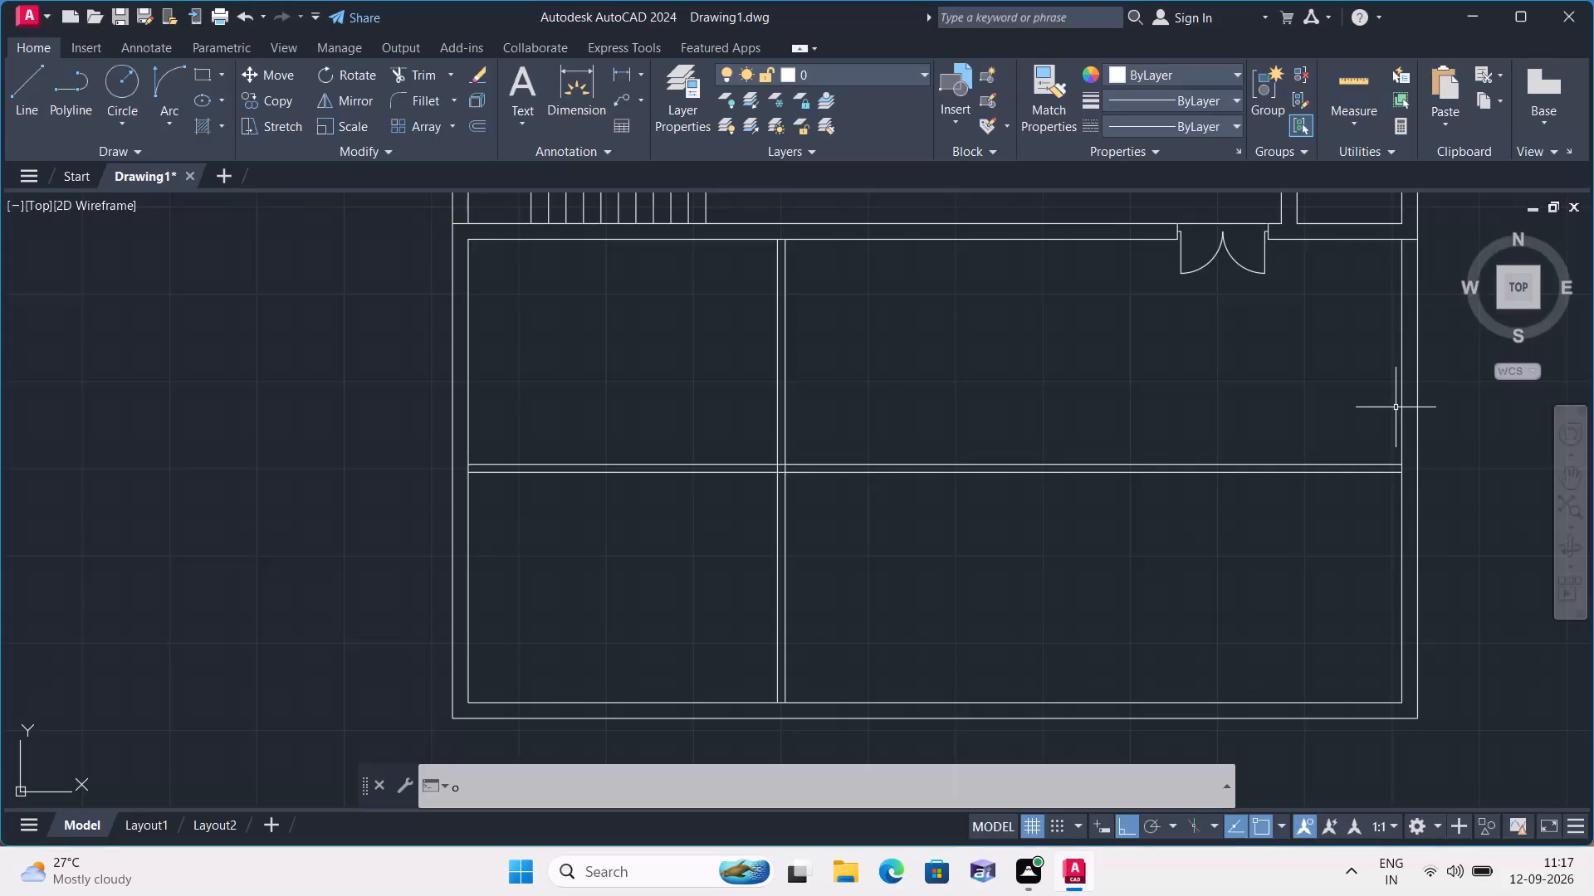
Offset the right inner wall line of the area below the double doors 4' inward.
{"action": "type", "text": "ffset"}
{"action": "key", "text": "space"}
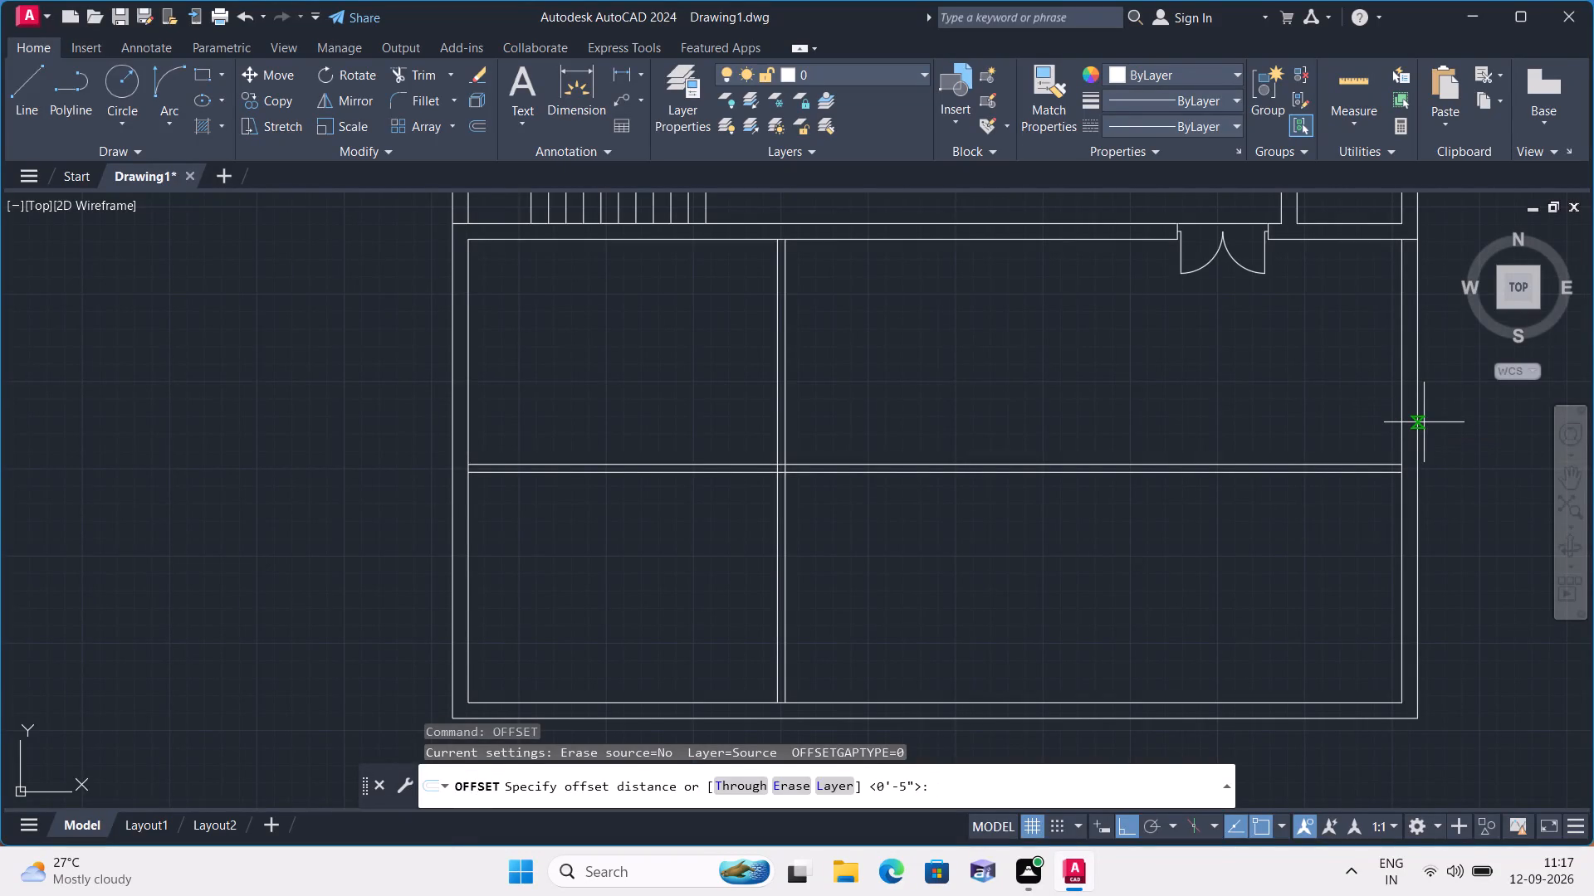
{"action": "type", "text": "4'"}
{"action": "key", "text": "space"}
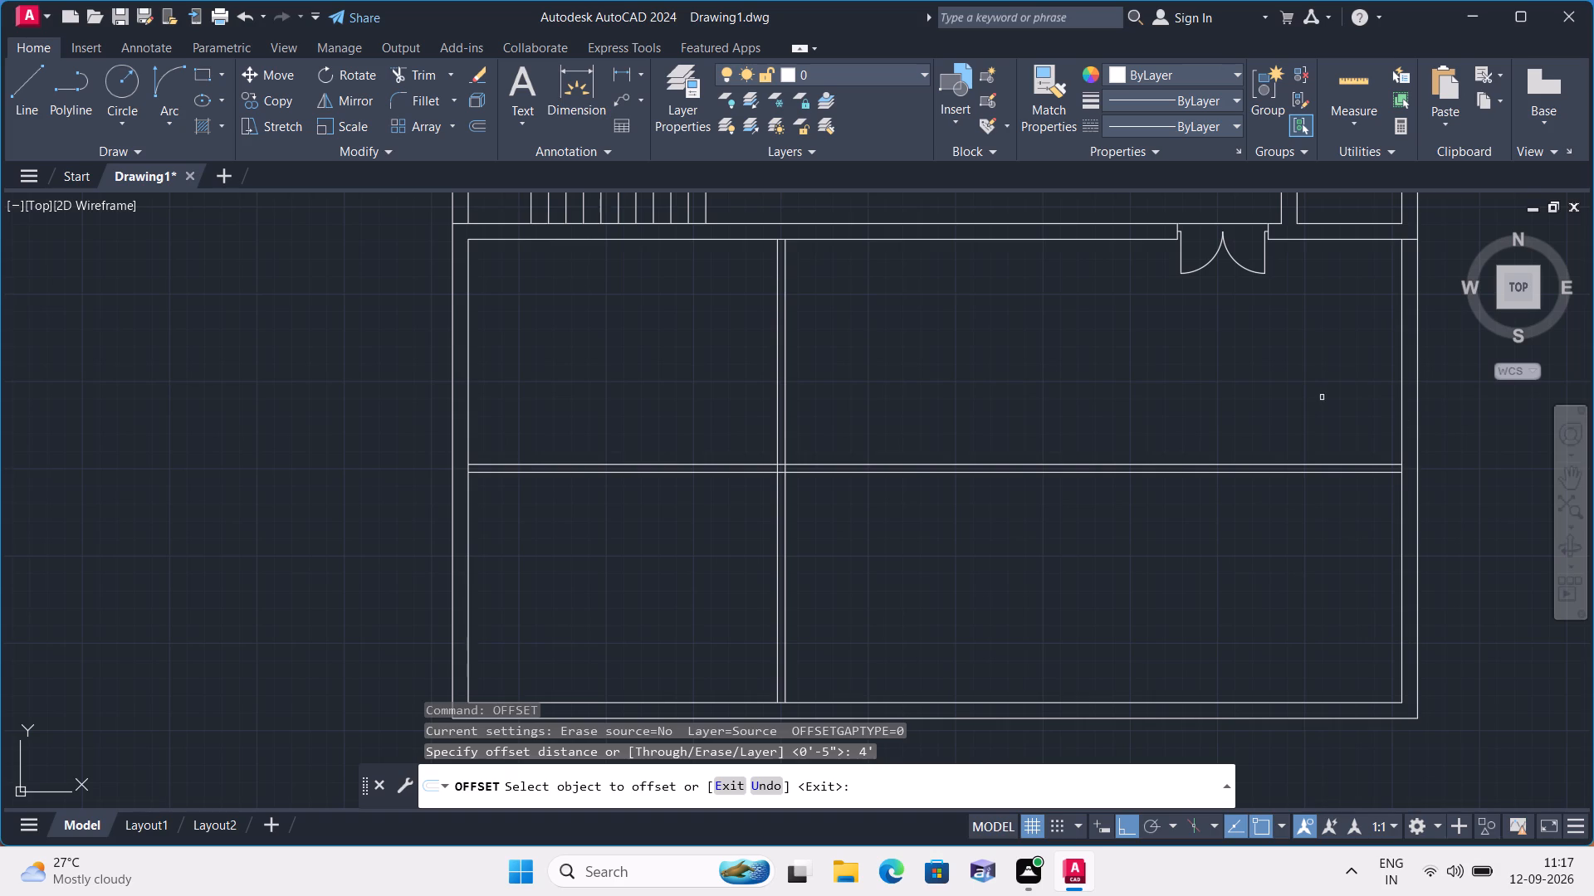
{"action": "left_click", "coordinate": [1401, 397]}
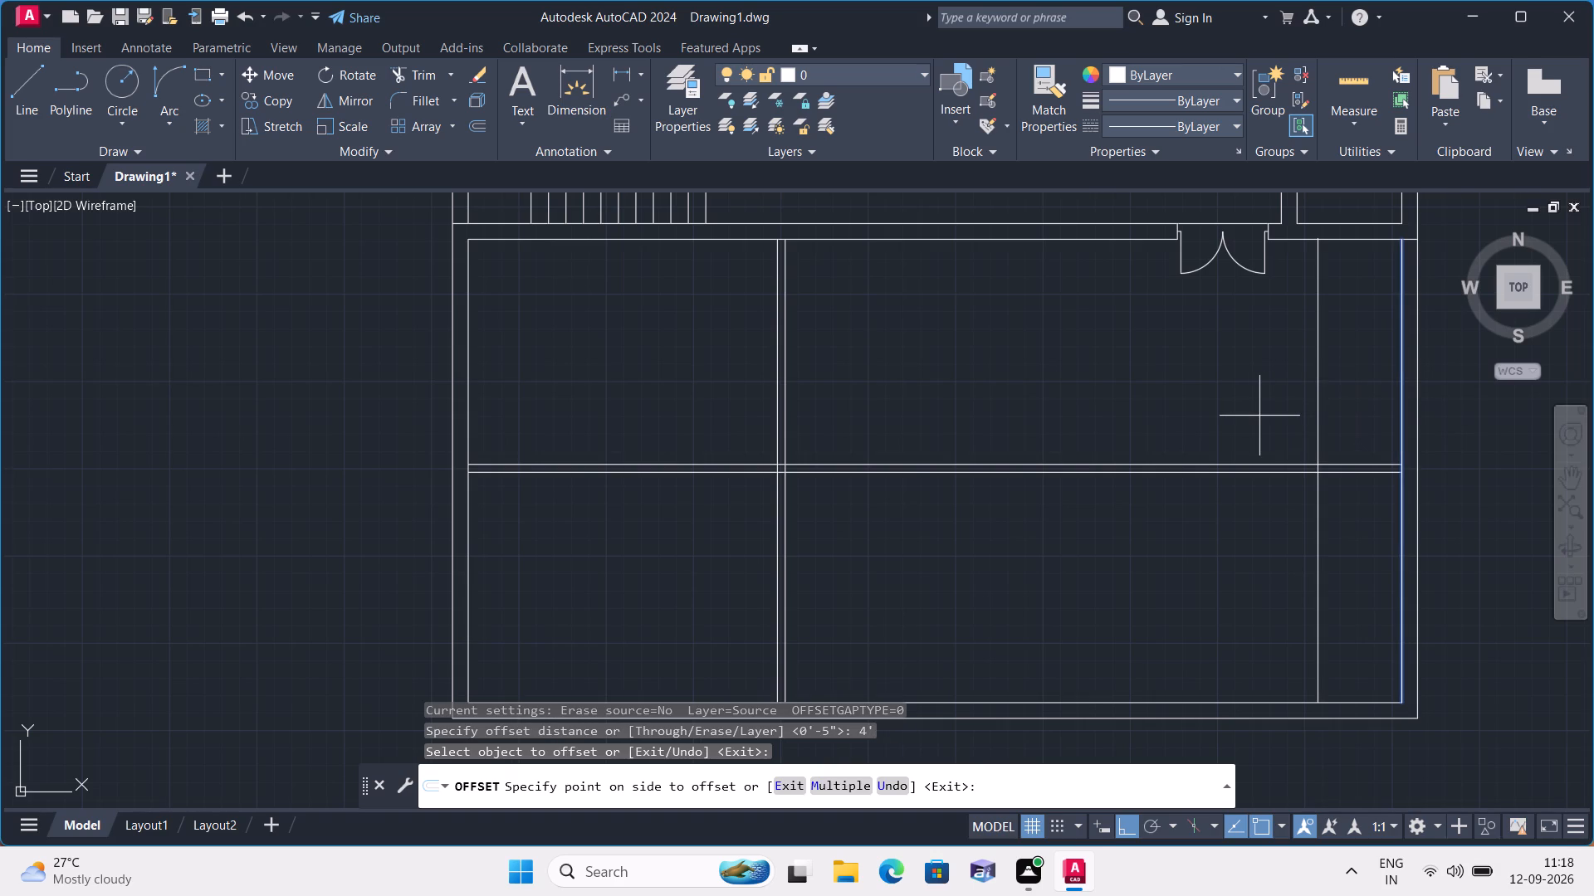
{"action": "left_click", "coordinate": [1259, 416]}
{"action": "key", "text": "space"}
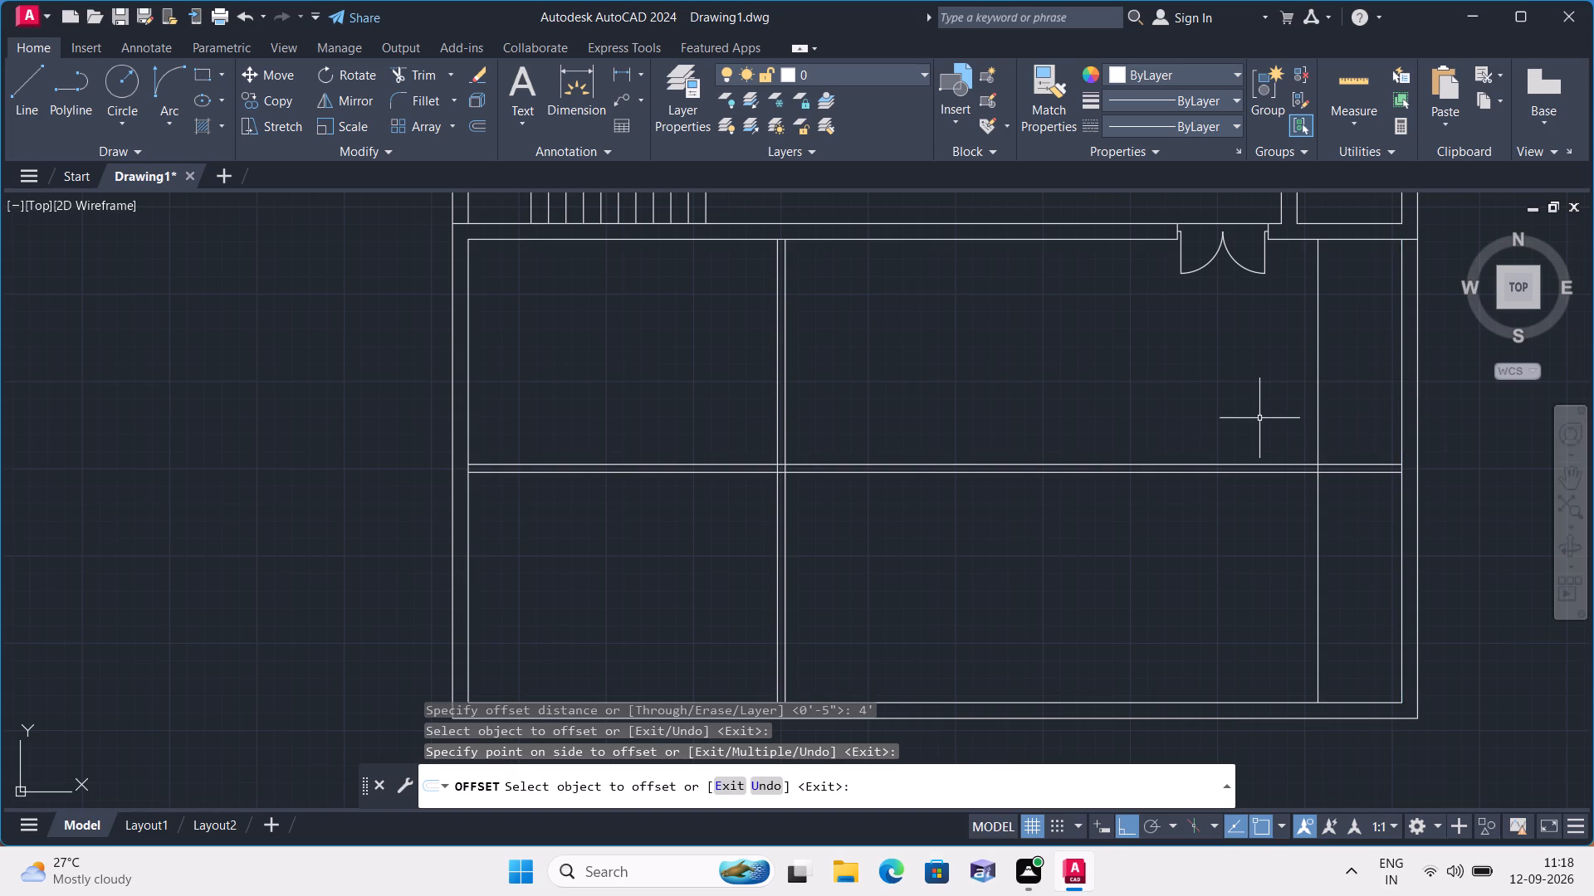
Offset the new vertical line near the right inner wall 4.5" to the left to form the partition's second face.
{"action": "key", "text": "space"}
{"action": "type", "text": "4.5\""}
{"action": "key", "text": "space"}
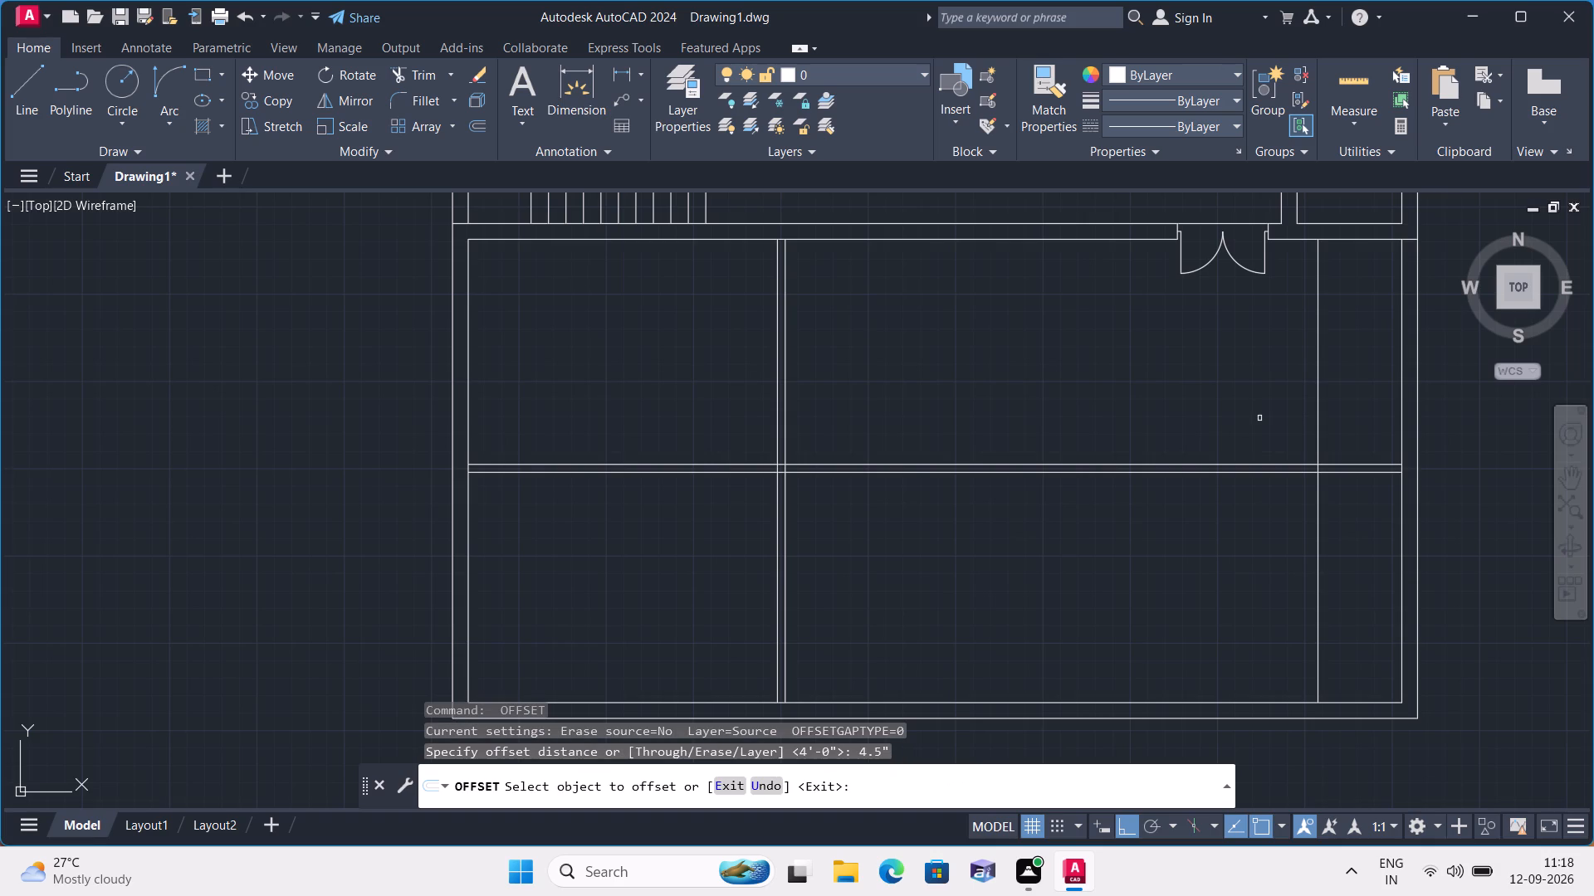
{"action": "left_click", "coordinate": [1317, 434]}
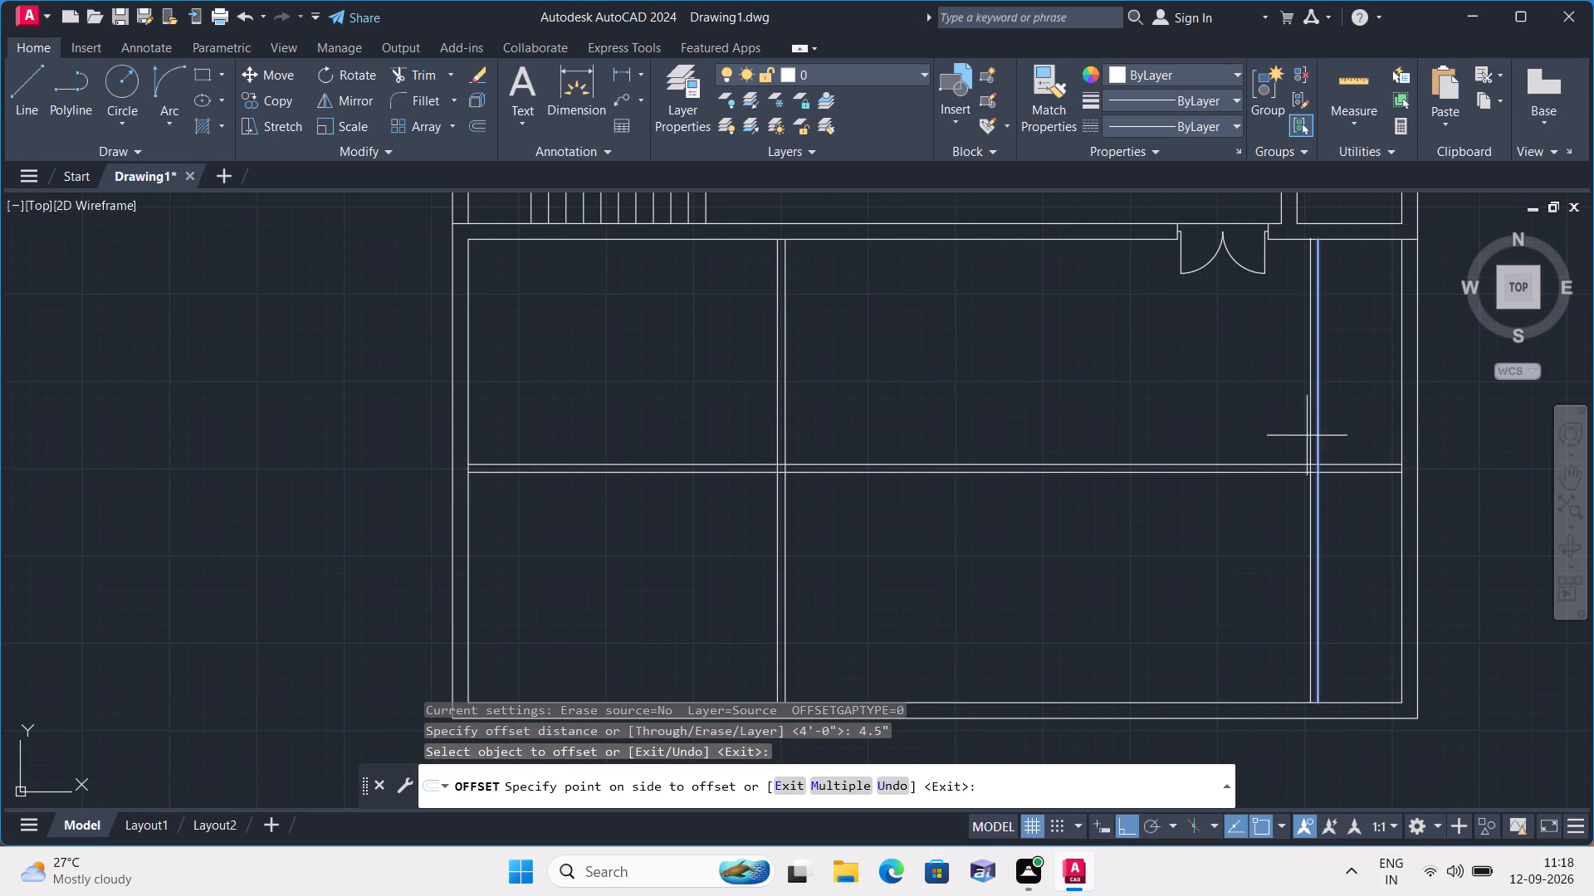
{"action": "left_click", "coordinate": [1294, 436]}
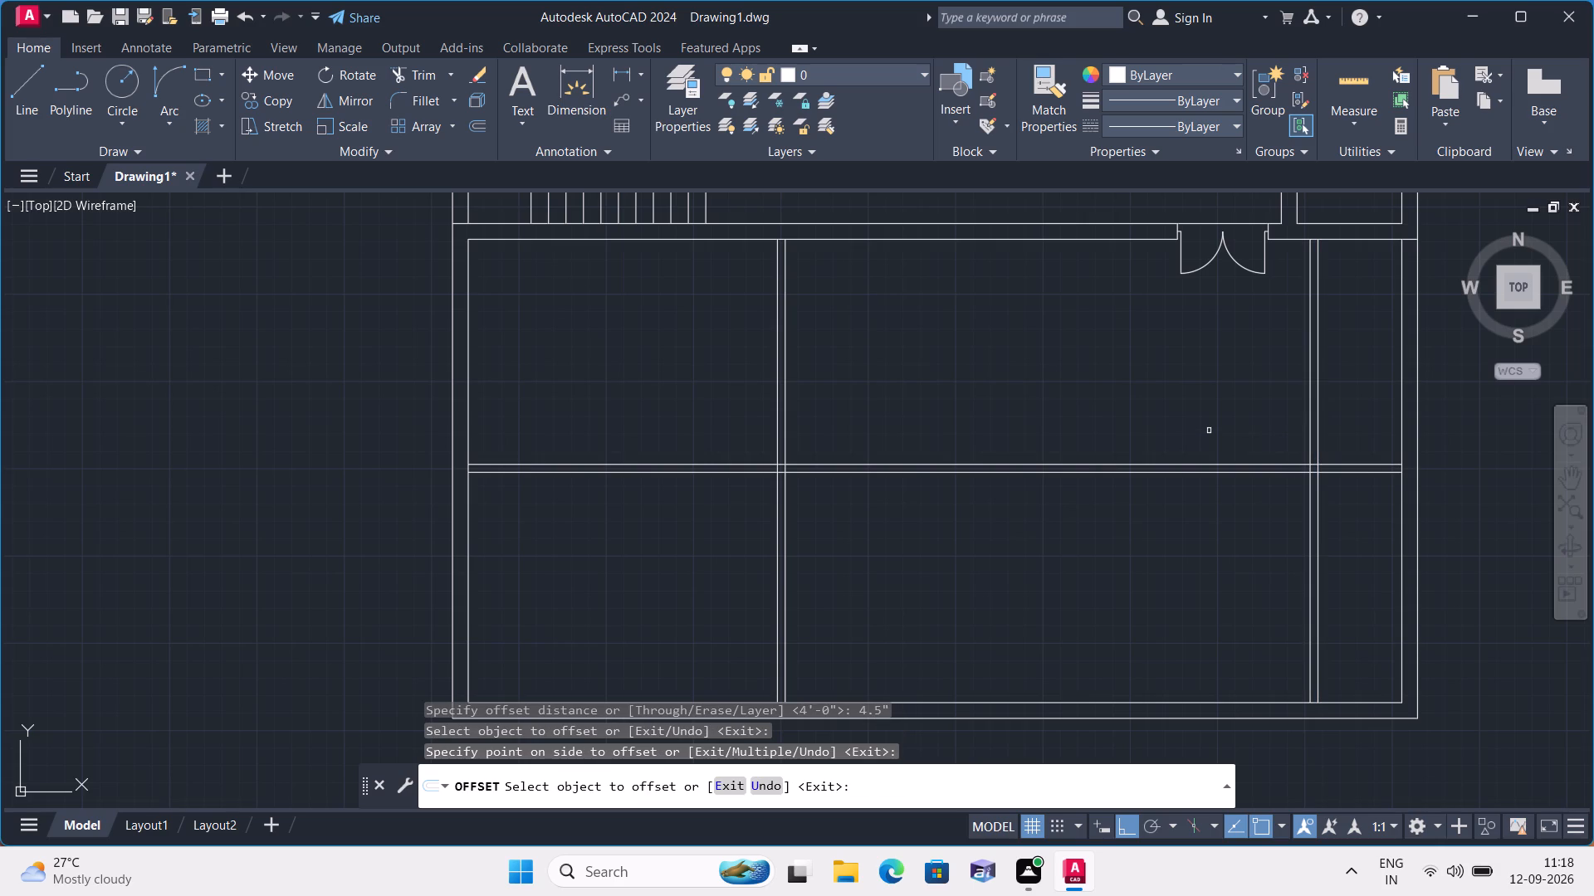
{"action": "key", "text": "space"}
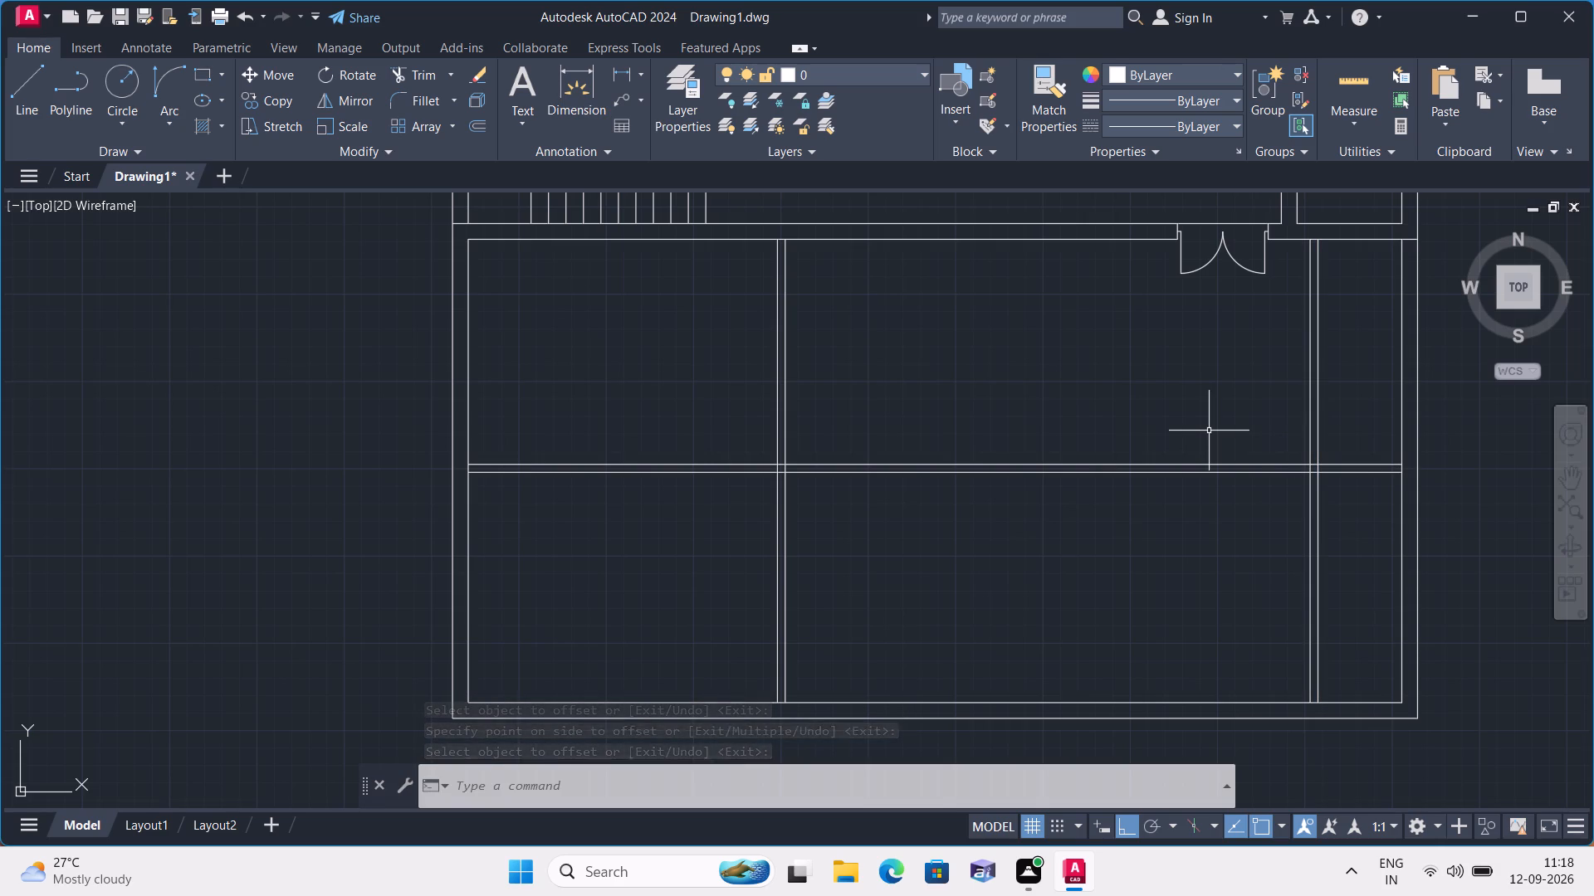
Trim the upper wall line between the two faces of the new right-hand partition, beside the double doors.
{"action": "type", "text": "trim"}
{"action": "key", "text": "space"}
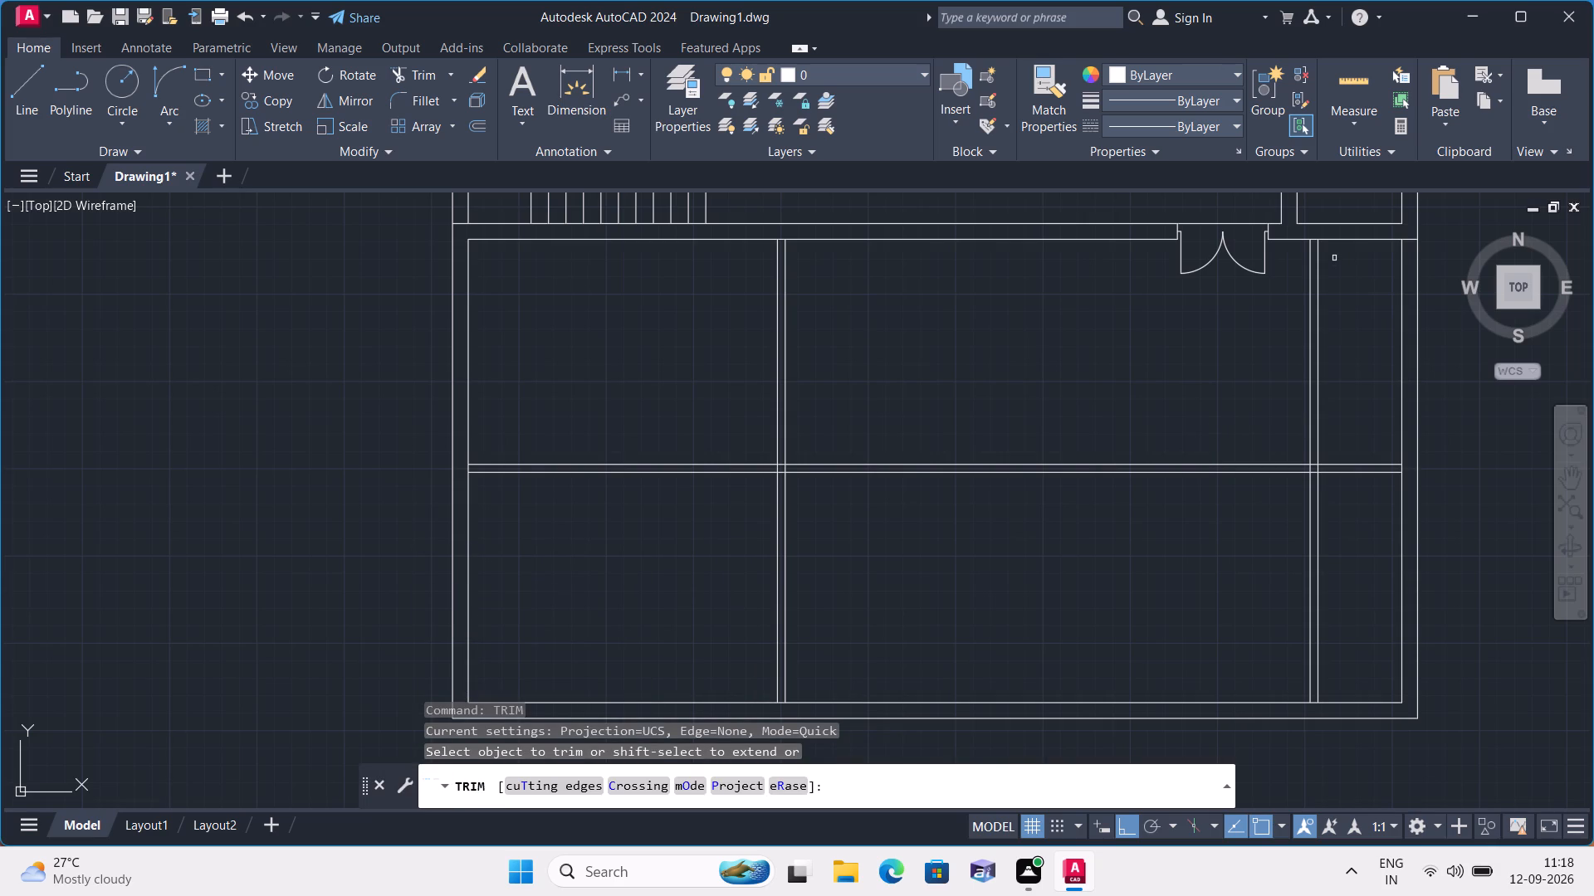
{"action": "scroll", "coordinate": [1332, 249], "scroll_direction": "up", "scroll_amount": 2}
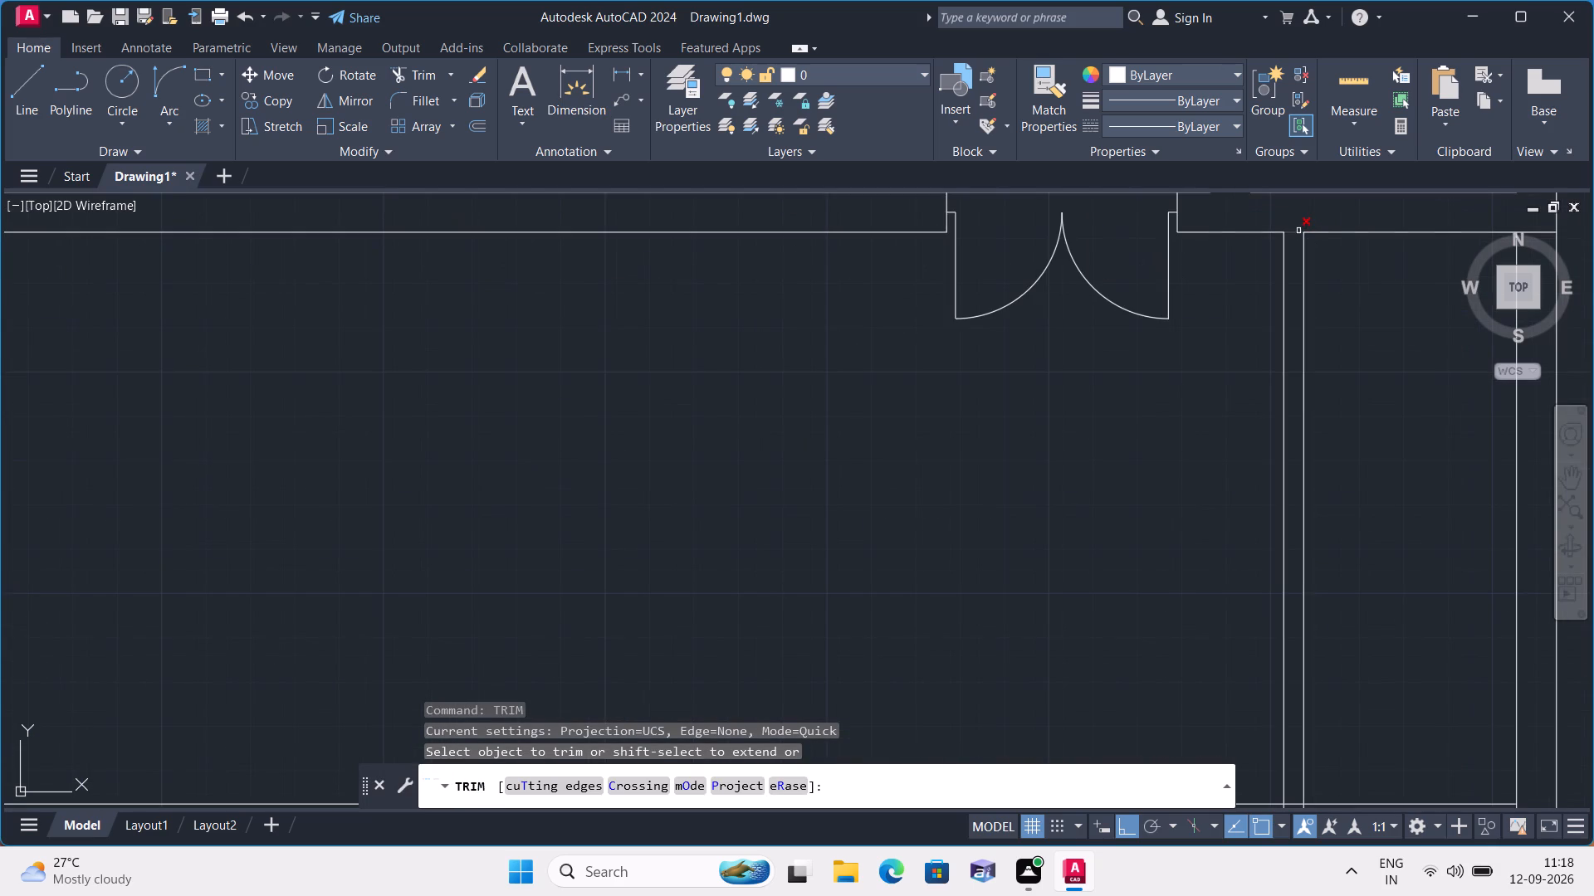
{"action": "left_click", "coordinate": [1298, 231]}
Trim away the right-hand partition below the horizontal partition and open up the T-junction where the two meet.
{"action": "scroll", "coordinate": [1303, 289], "scroll_direction": "down", "scroll_amount": 3}
{"action": "scroll", "coordinate": [1336, 435], "scroll_direction": "up", "scroll_amount": 3}
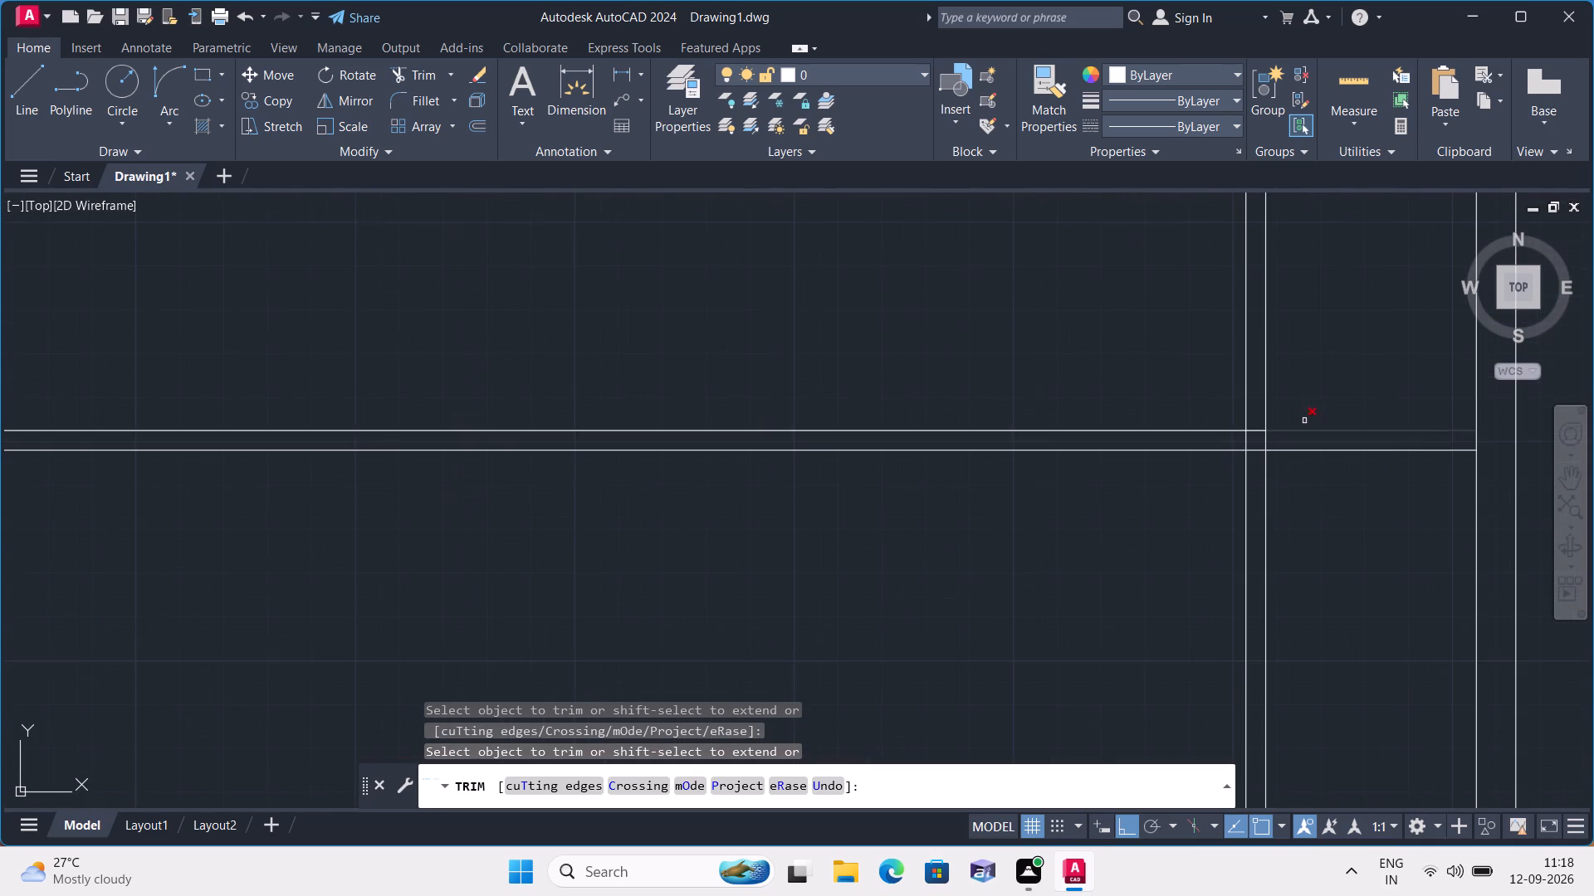
{"action": "left_click", "coordinate": [1309, 466]}
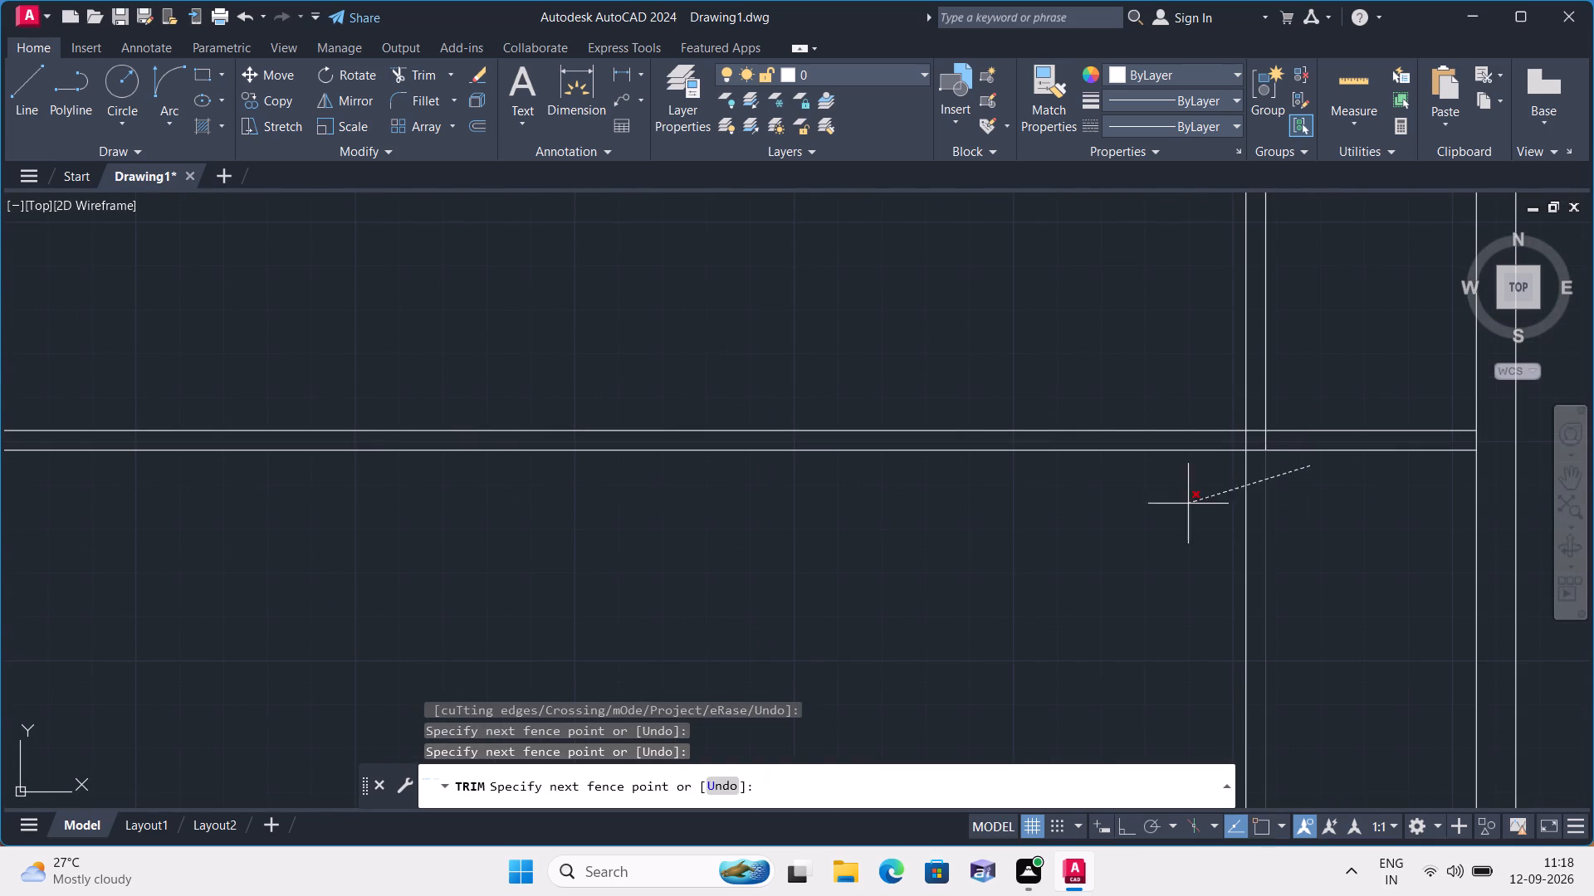
{"action": "left_click", "coordinate": [1142, 504]}
{"action": "scroll", "coordinate": [1155, 486], "scroll_direction": "up", "scroll_amount": 1}
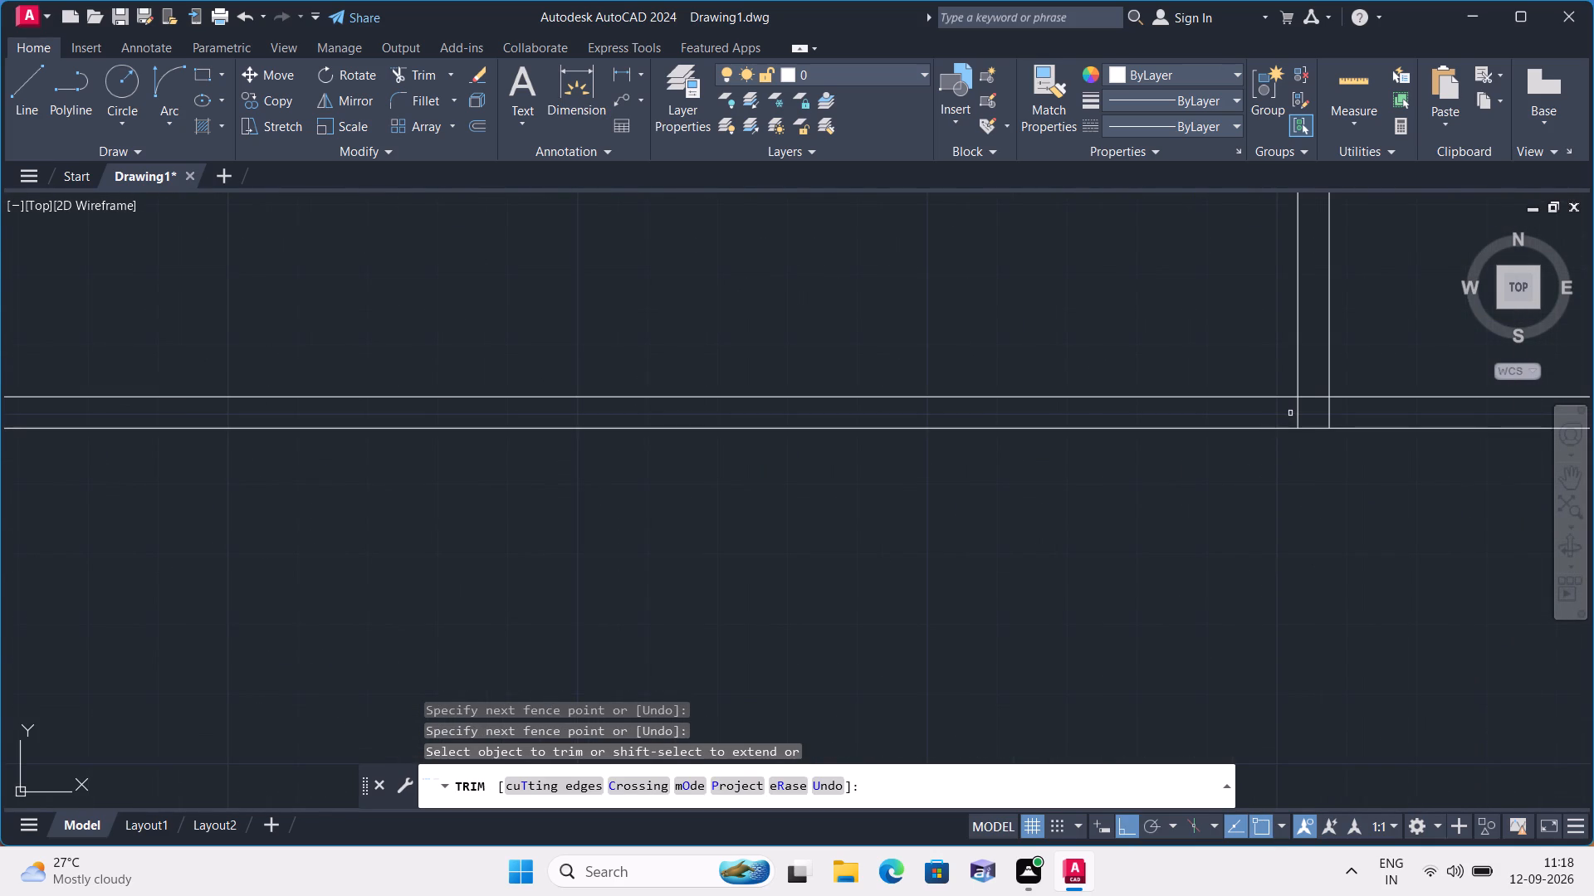
{"action": "left_click", "coordinate": [1291, 411]}
{"action": "left_click", "coordinate": [1334, 407]}
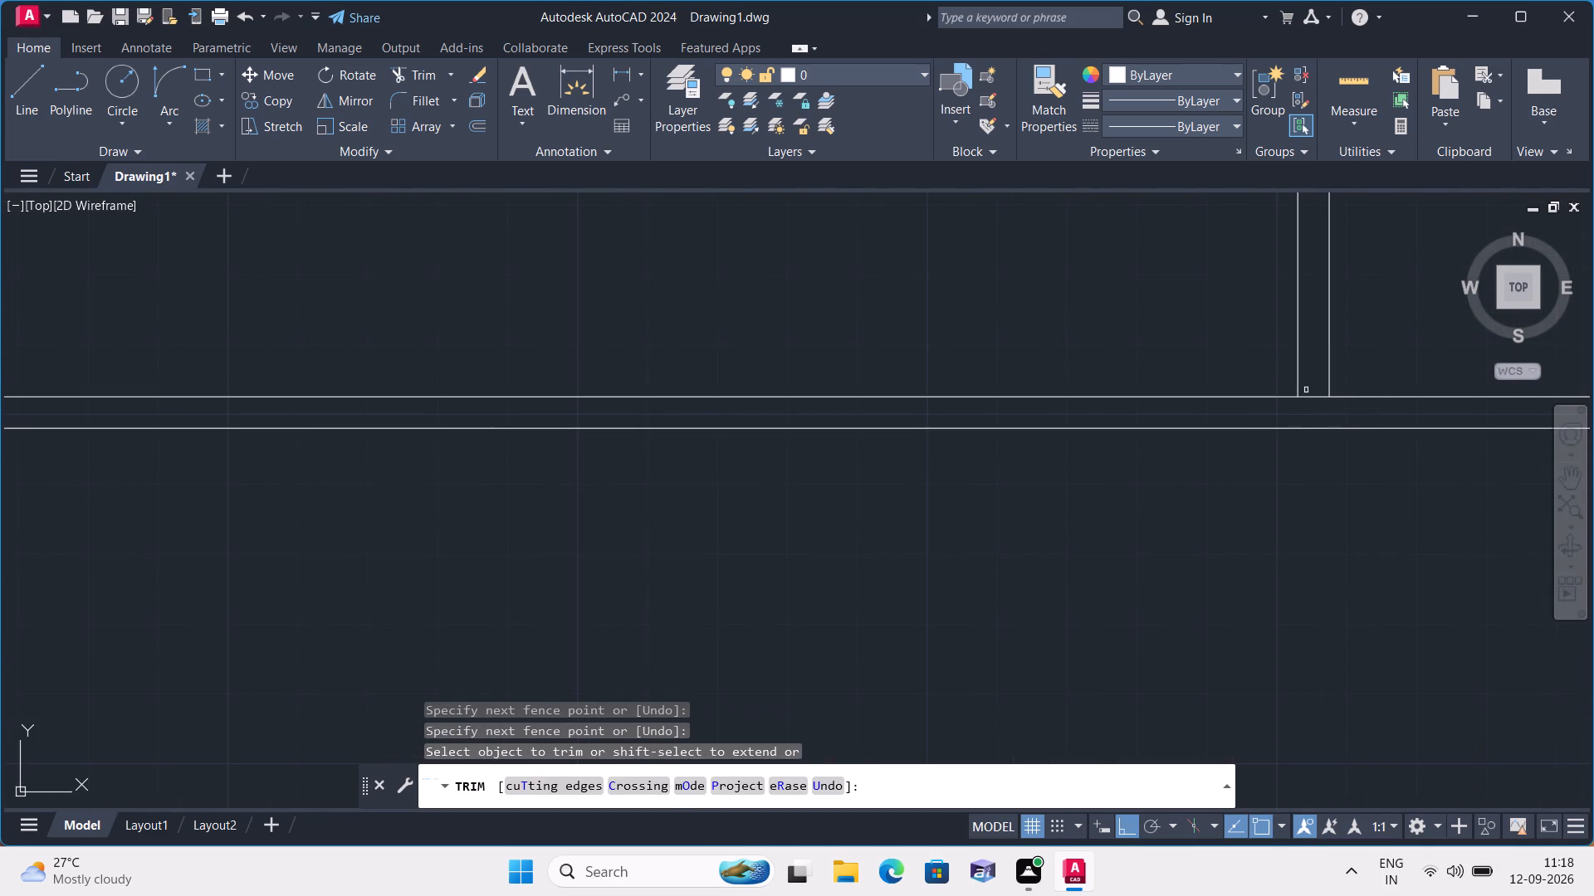
{"action": "left_click", "coordinate": [1314, 393]}
{"action": "left_click", "coordinate": [1312, 411]}
{"action": "scroll", "coordinate": [1312, 411], "scroll_direction": "down", "scroll_amount": 4}
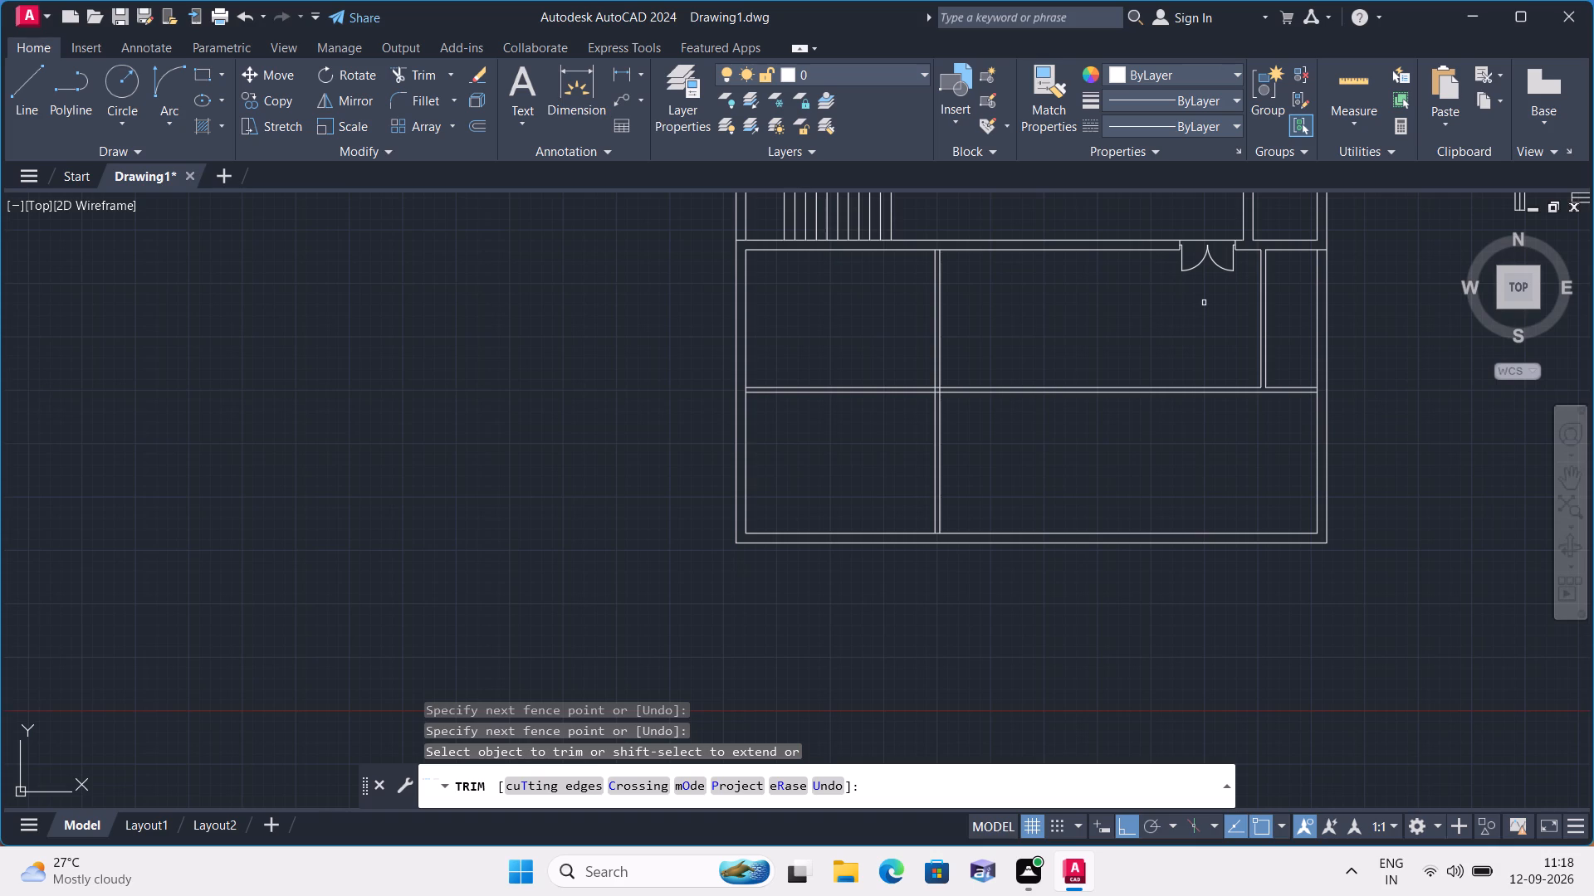
Trim away the vertical partition below the staircase where it runs past the horizontal partition, and clear the lines inside their junction.
{"action": "left_click", "coordinate": [948, 483]}
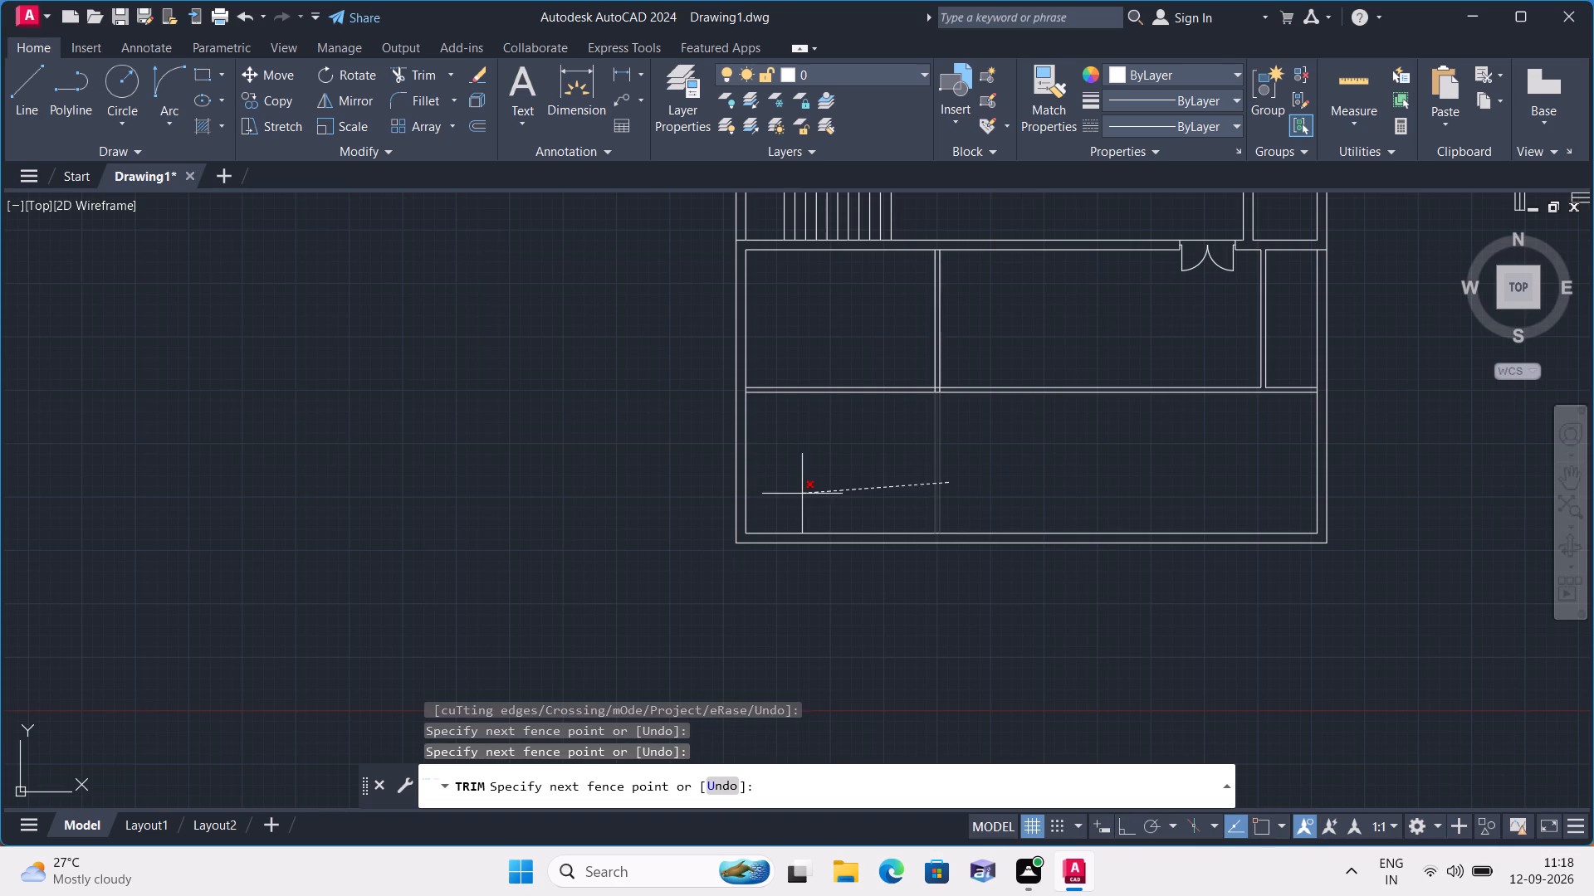
{"action": "left_click", "coordinate": [814, 484]}
{"action": "scroll", "coordinate": [936, 378], "scroll_direction": "up", "scroll_amount": 5}
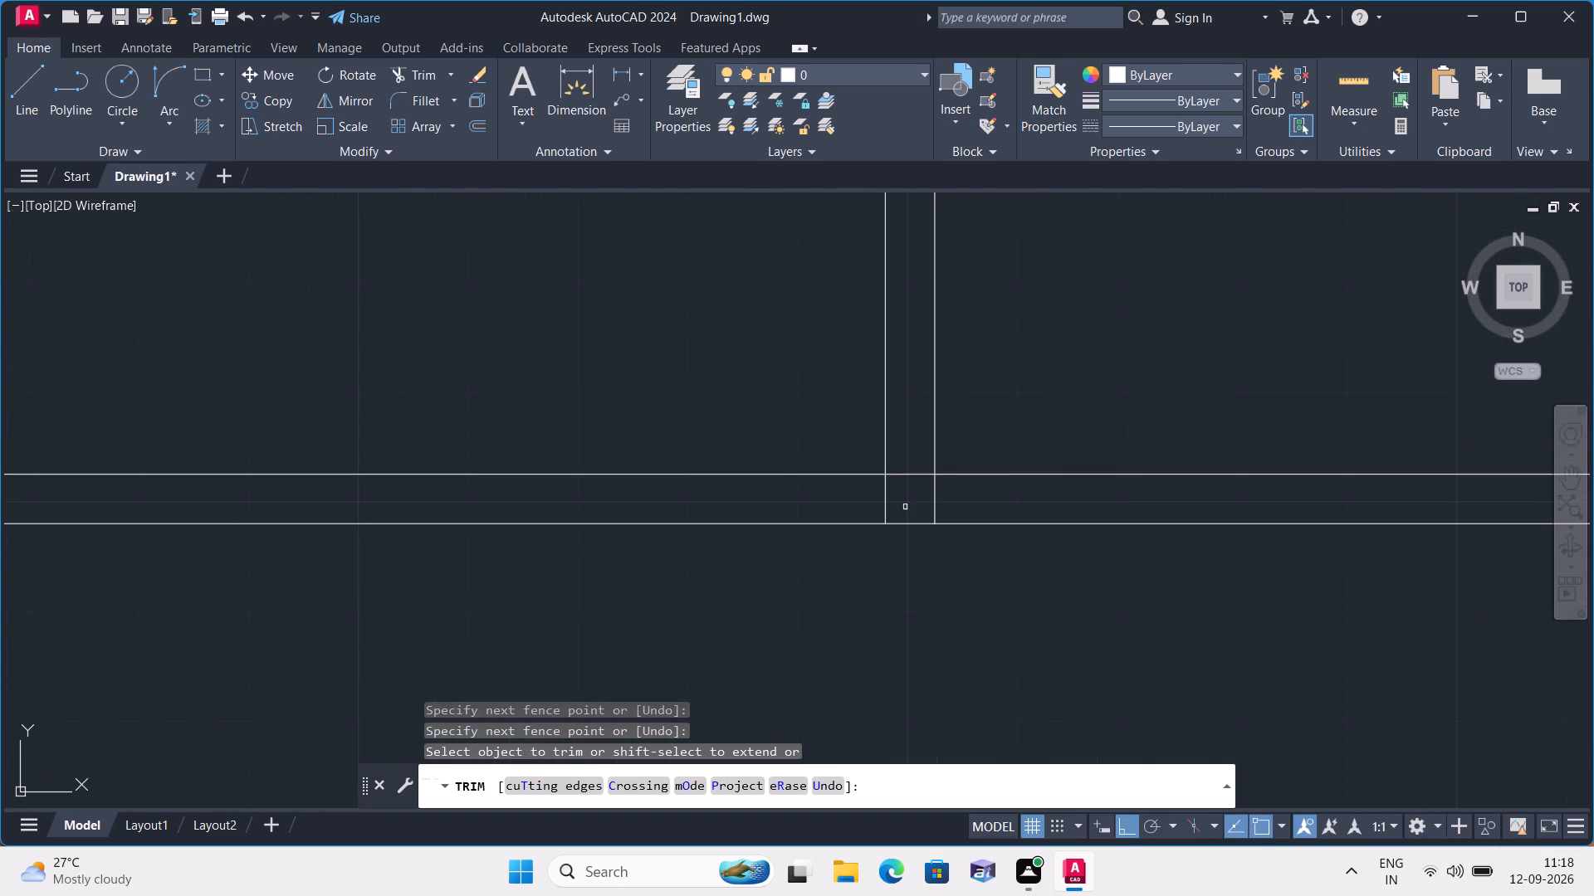
{"action": "left_click", "coordinate": [872, 507]}
{"action": "left_click", "coordinate": [953, 487]}
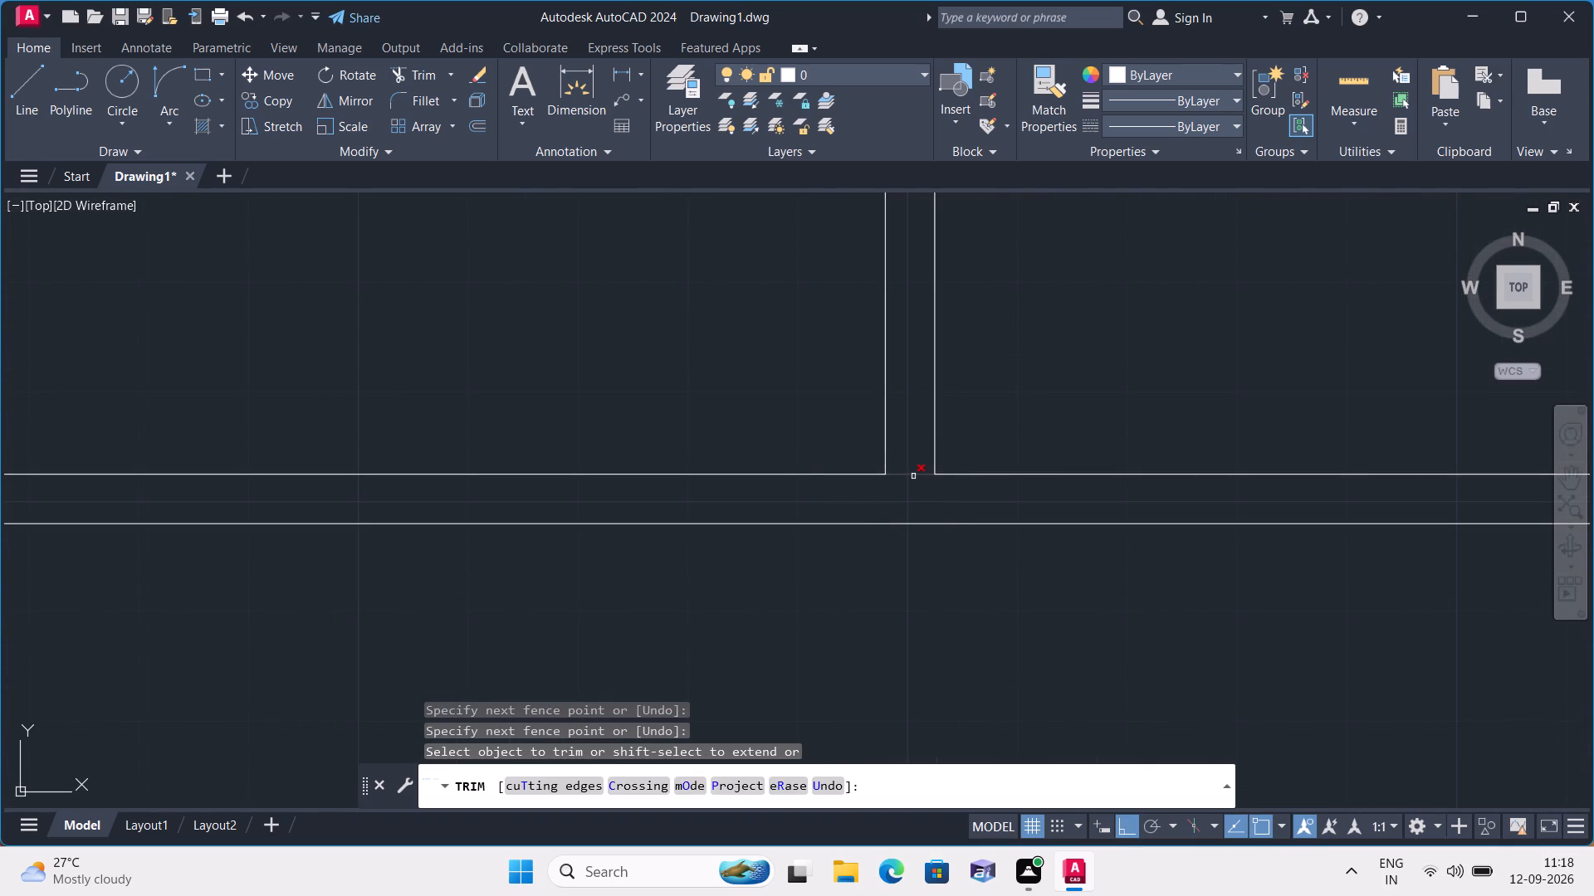
{"action": "left_click", "coordinate": [912, 474]}
{"action": "scroll", "coordinate": [912, 474], "scroll_direction": "down", "scroll_amount": 4}
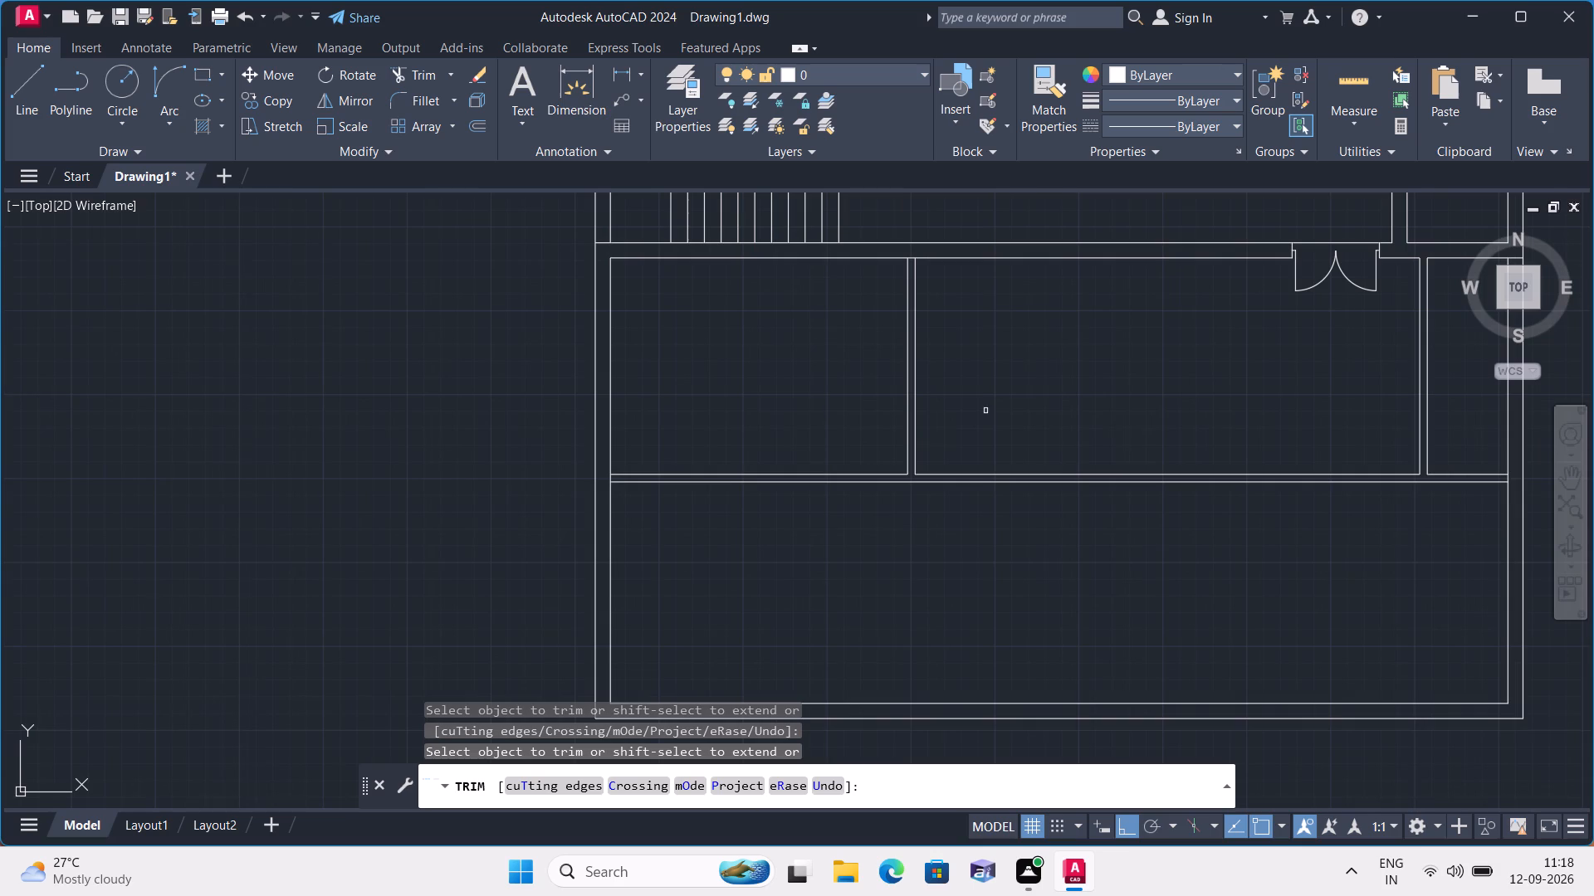
{"action": "key", "text": "space"}
Offset the horizontal partition's upper face 4' upward within the narrow space along the right wall.
{"action": "type", "text": "offset"}
{"action": "key", "text": "space"}
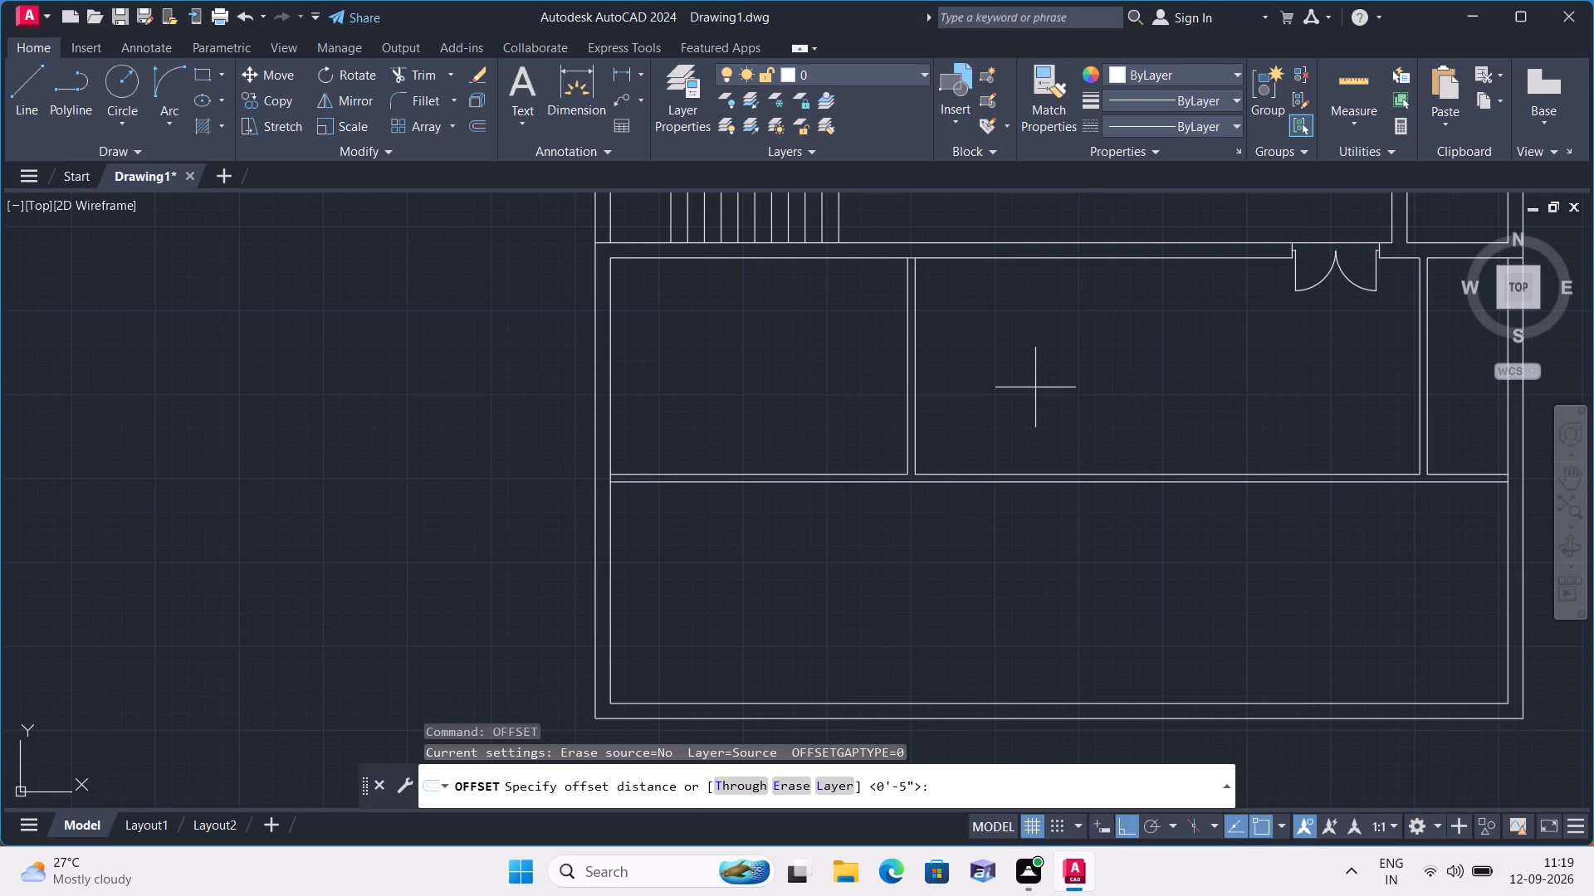
{"action": "type", "text": "4'"}
{"action": "key", "text": "space"}
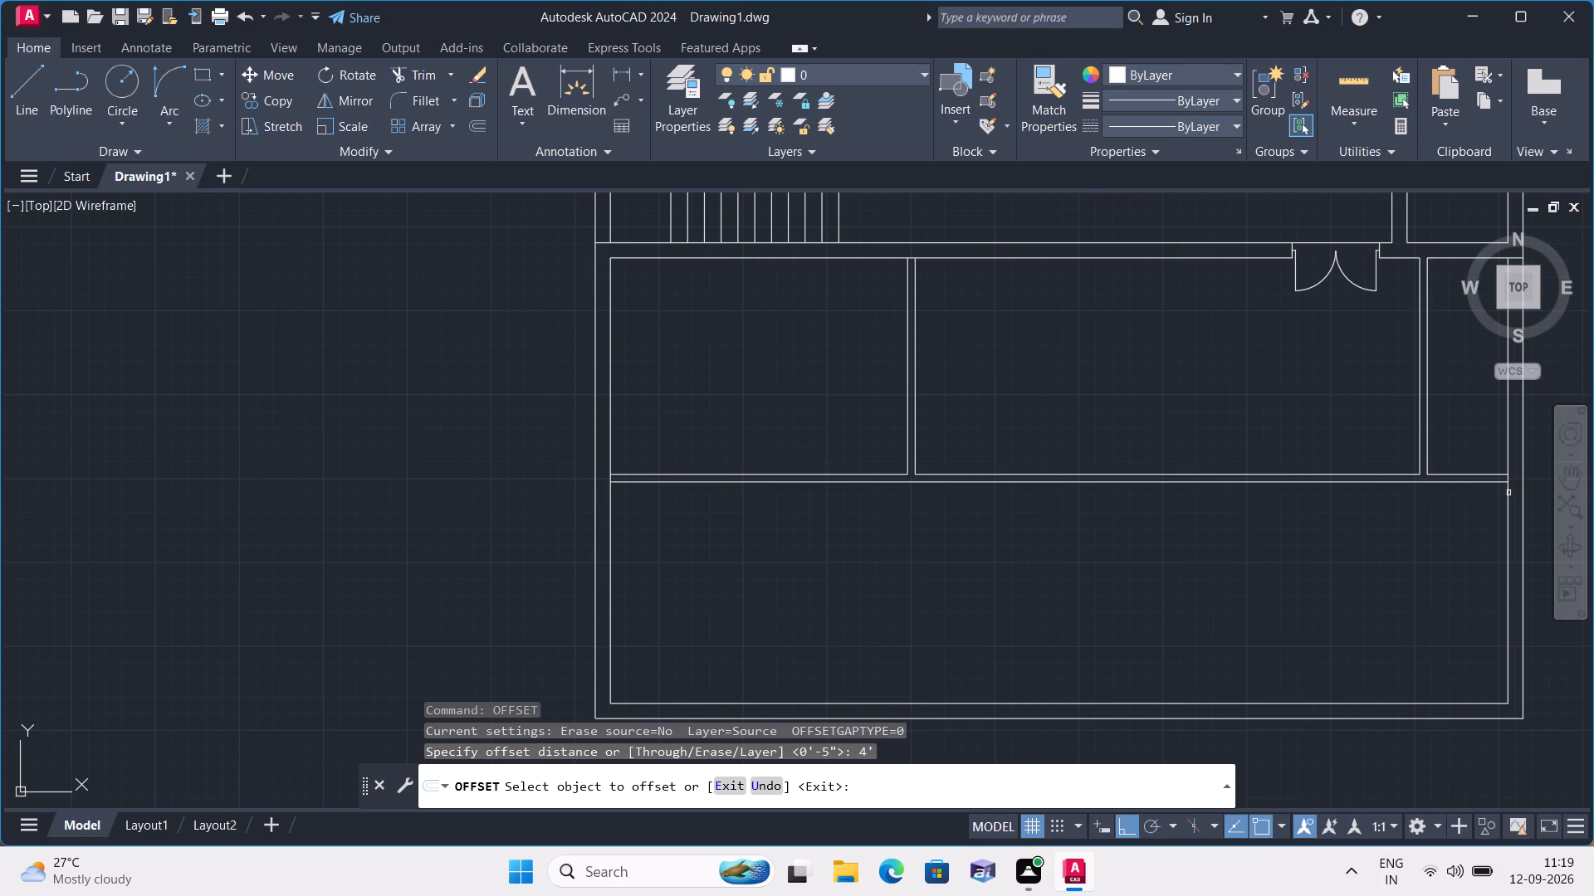
{"action": "left_click", "coordinate": [1467, 474]}
{"action": "left_click", "coordinate": [1473, 426]}
{"action": "key", "text": "space"}
Offset the new short horizontal line in the narrow right-hand space 4.5" upward to form the partition's second face.
{"action": "key", "text": "space"}
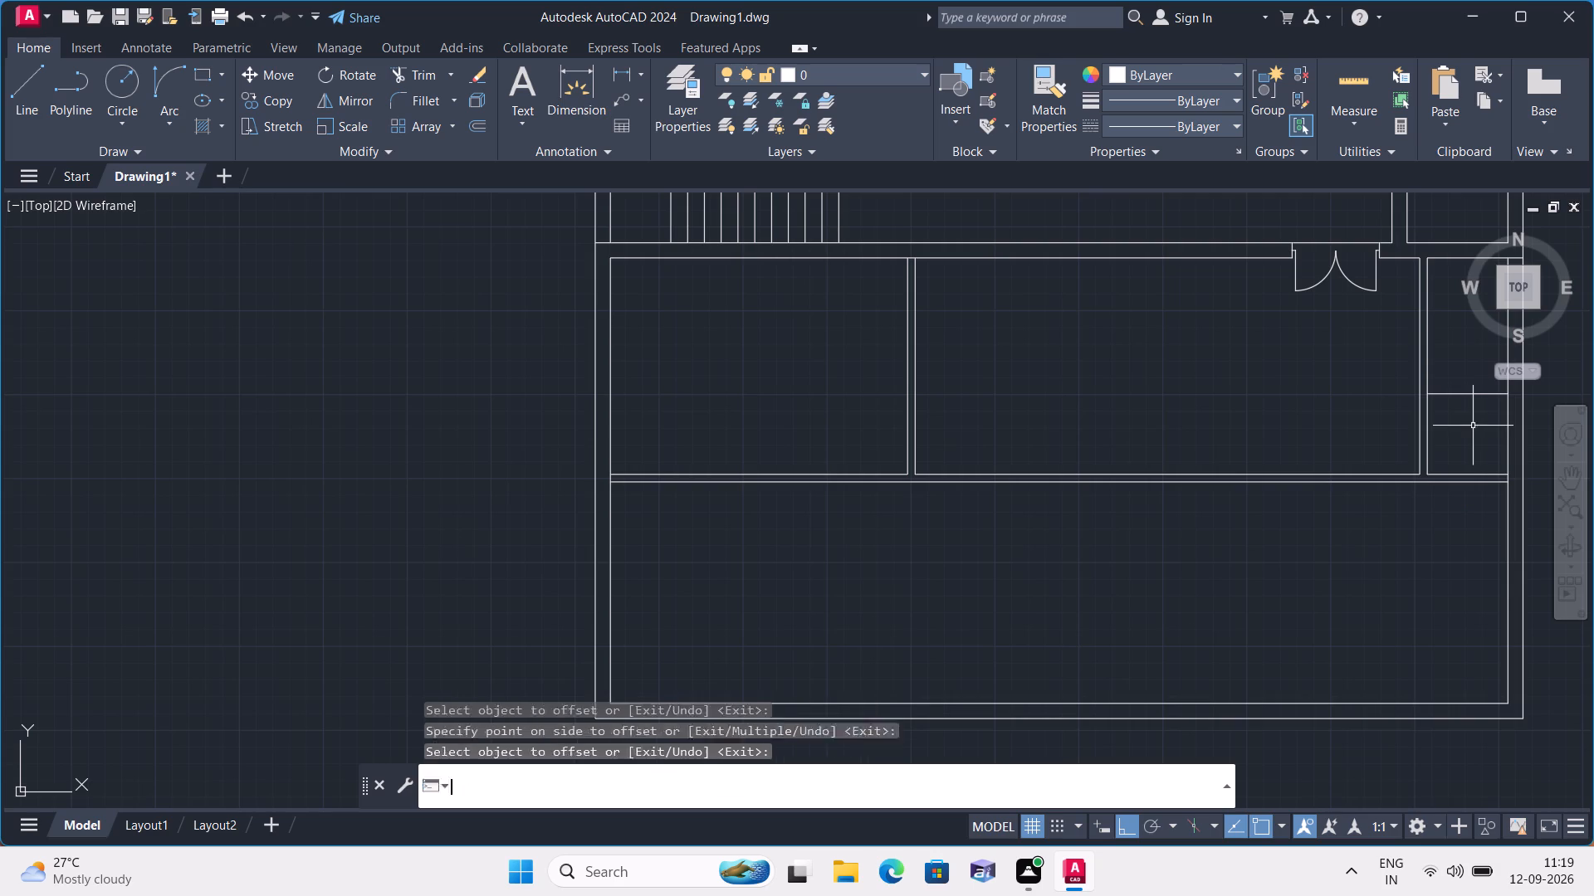
{"action": "type", "text": "4.5\""}
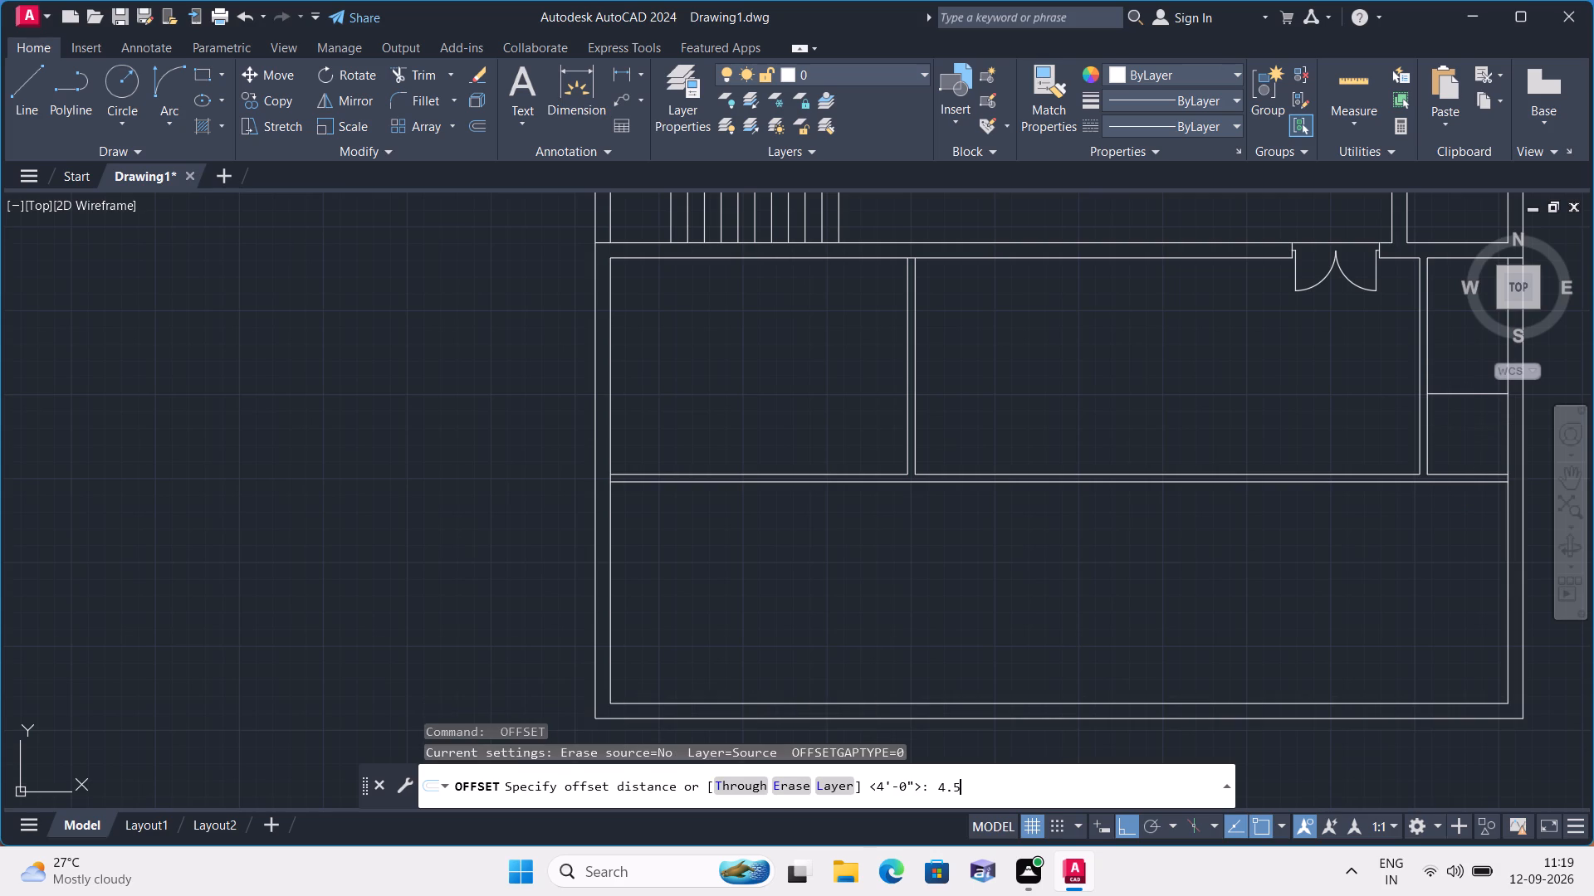
{"action": "key", "text": "space"}
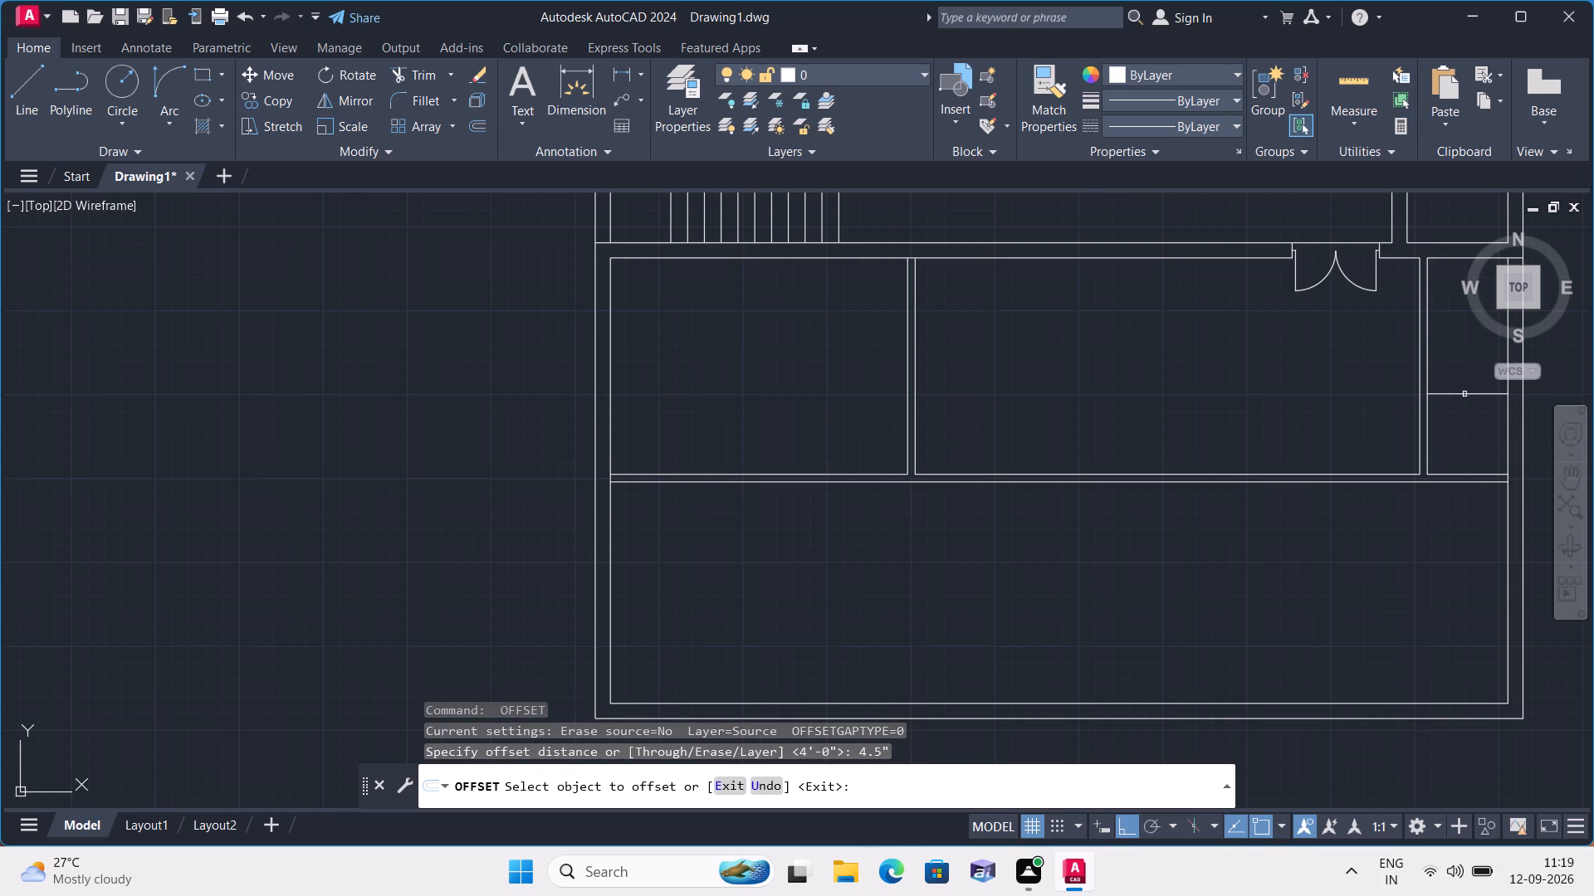
{"action": "left_click", "coordinate": [1464, 392]}
{"action": "left_click", "coordinate": [1446, 341]}
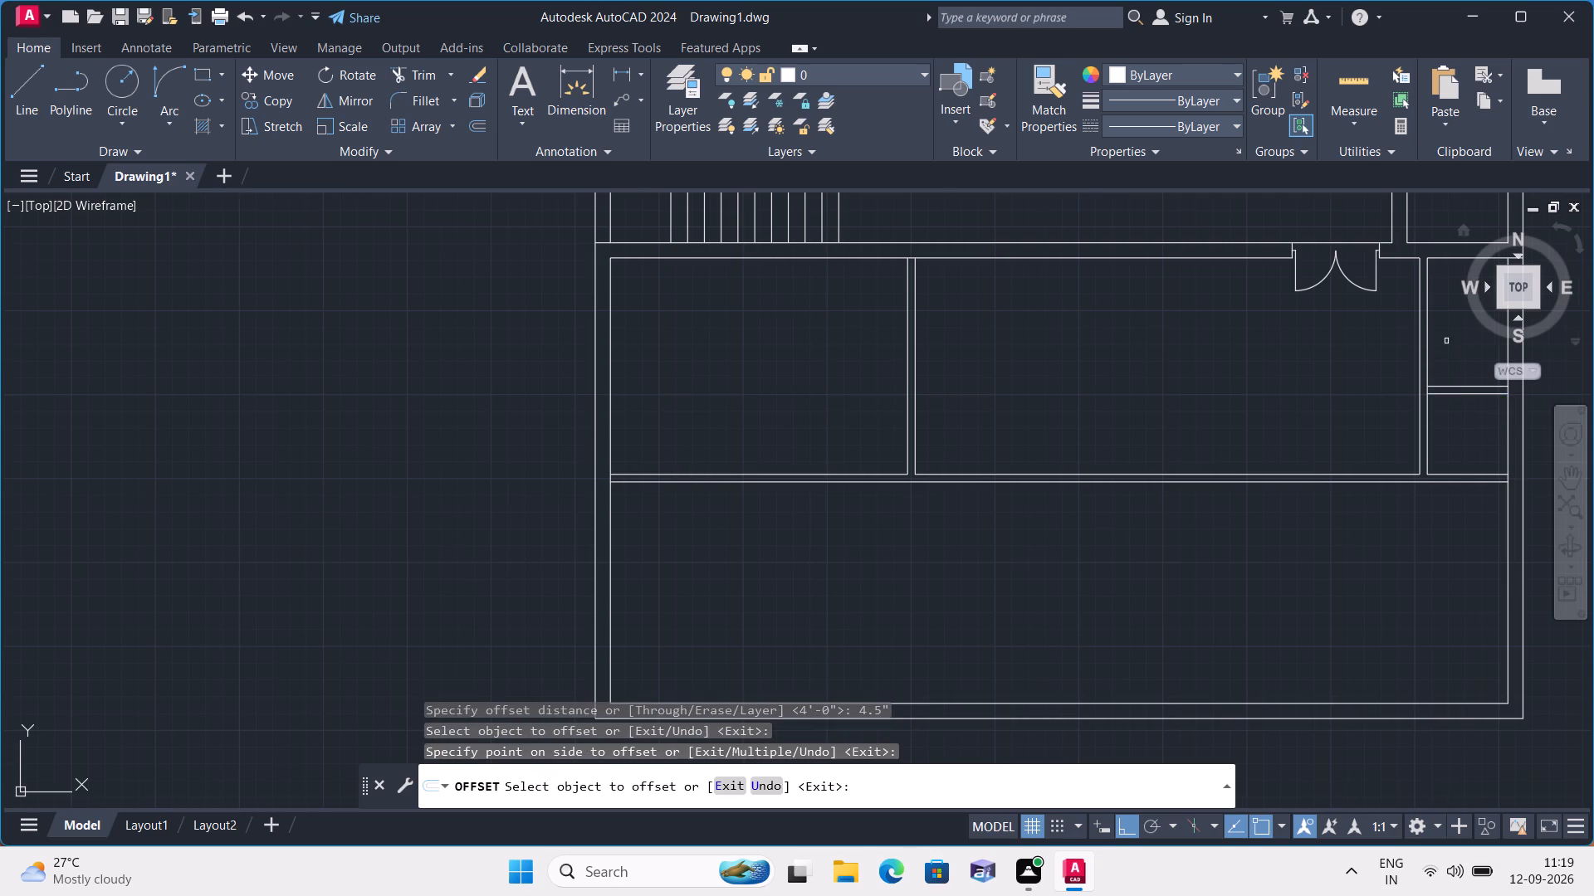
{"action": "middle_click_drag", "start_coordinate": [1446, 341], "coordinate": [1400, 423]}
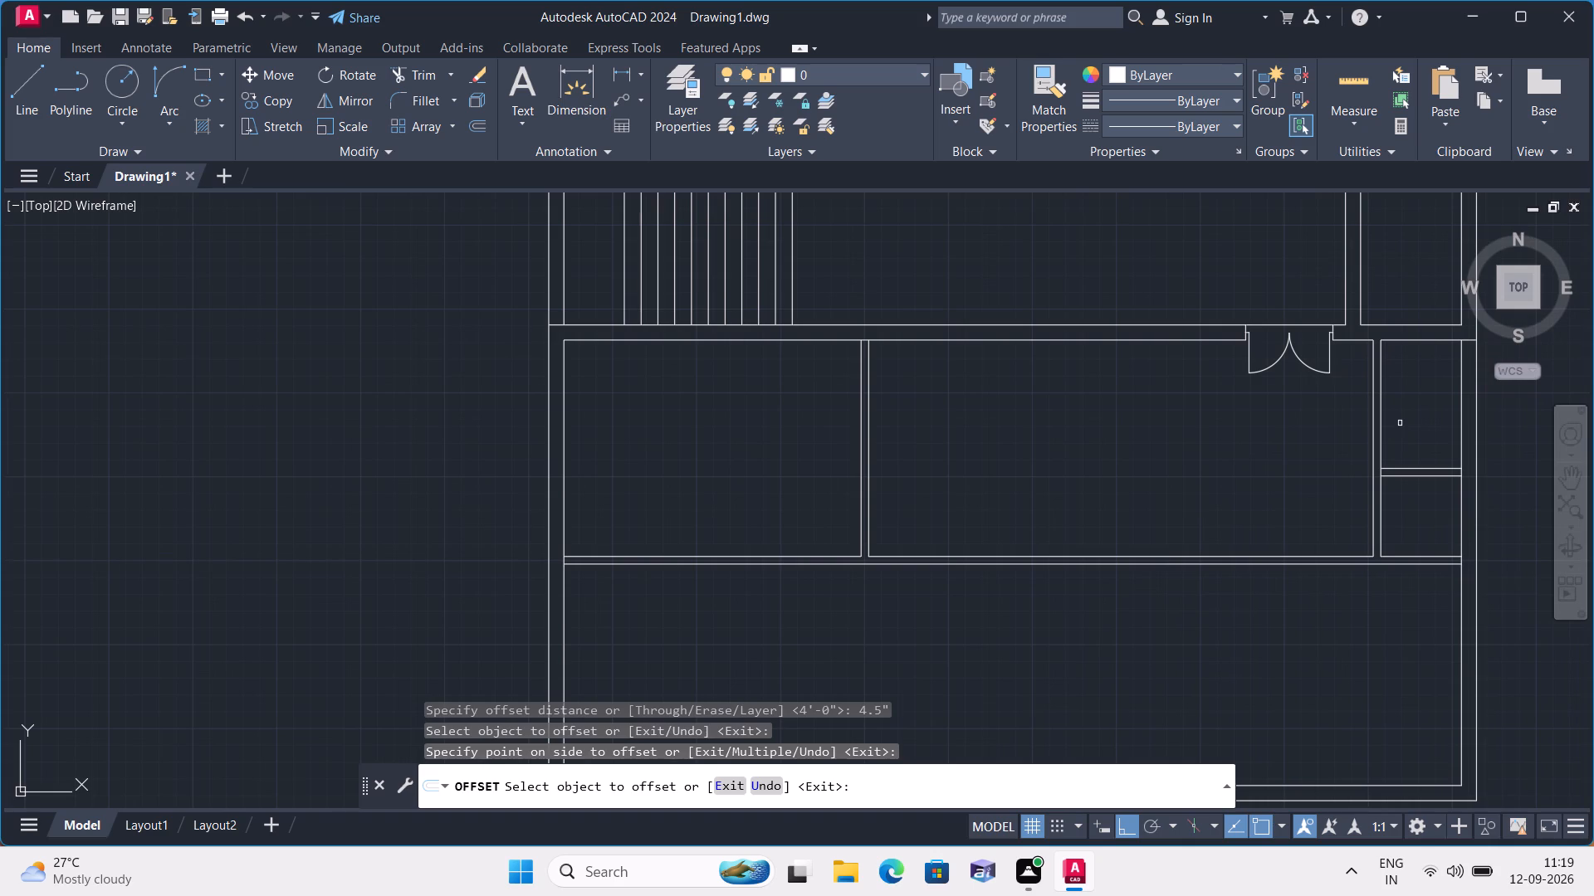
{"action": "key", "text": "space"}
Trim the vertical wall lines between the short partition's faces at both of its ends to open the junctions.
{"action": "type", "text": "trim"}
{"action": "key", "text": "space"}
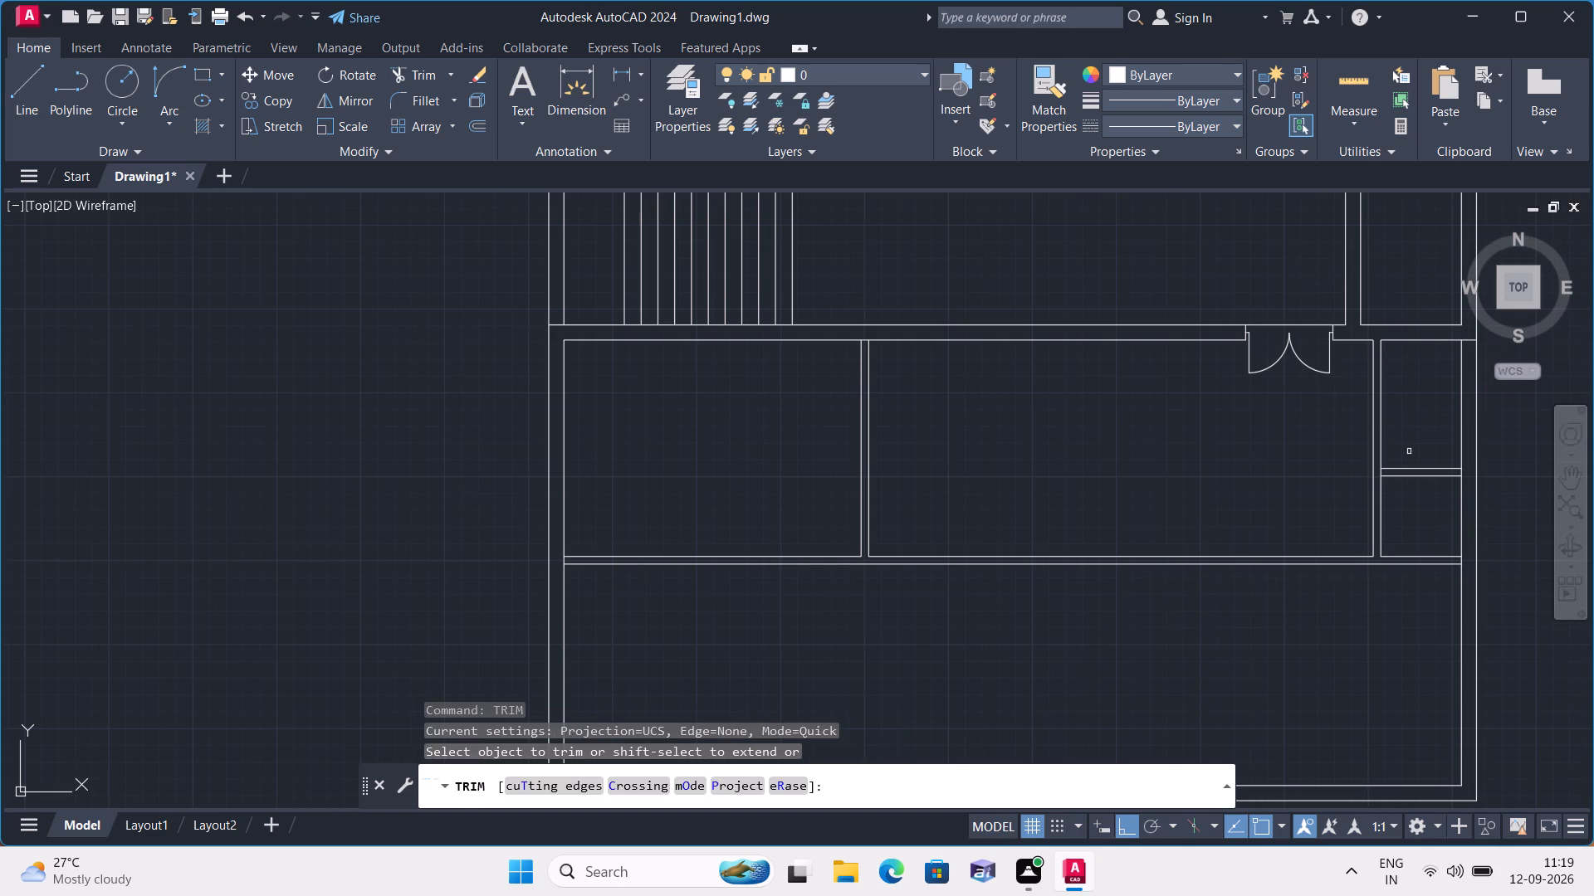
{"action": "scroll", "coordinate": [1397, 471], "scroll_direction": "up", "scroll_amount": 3}
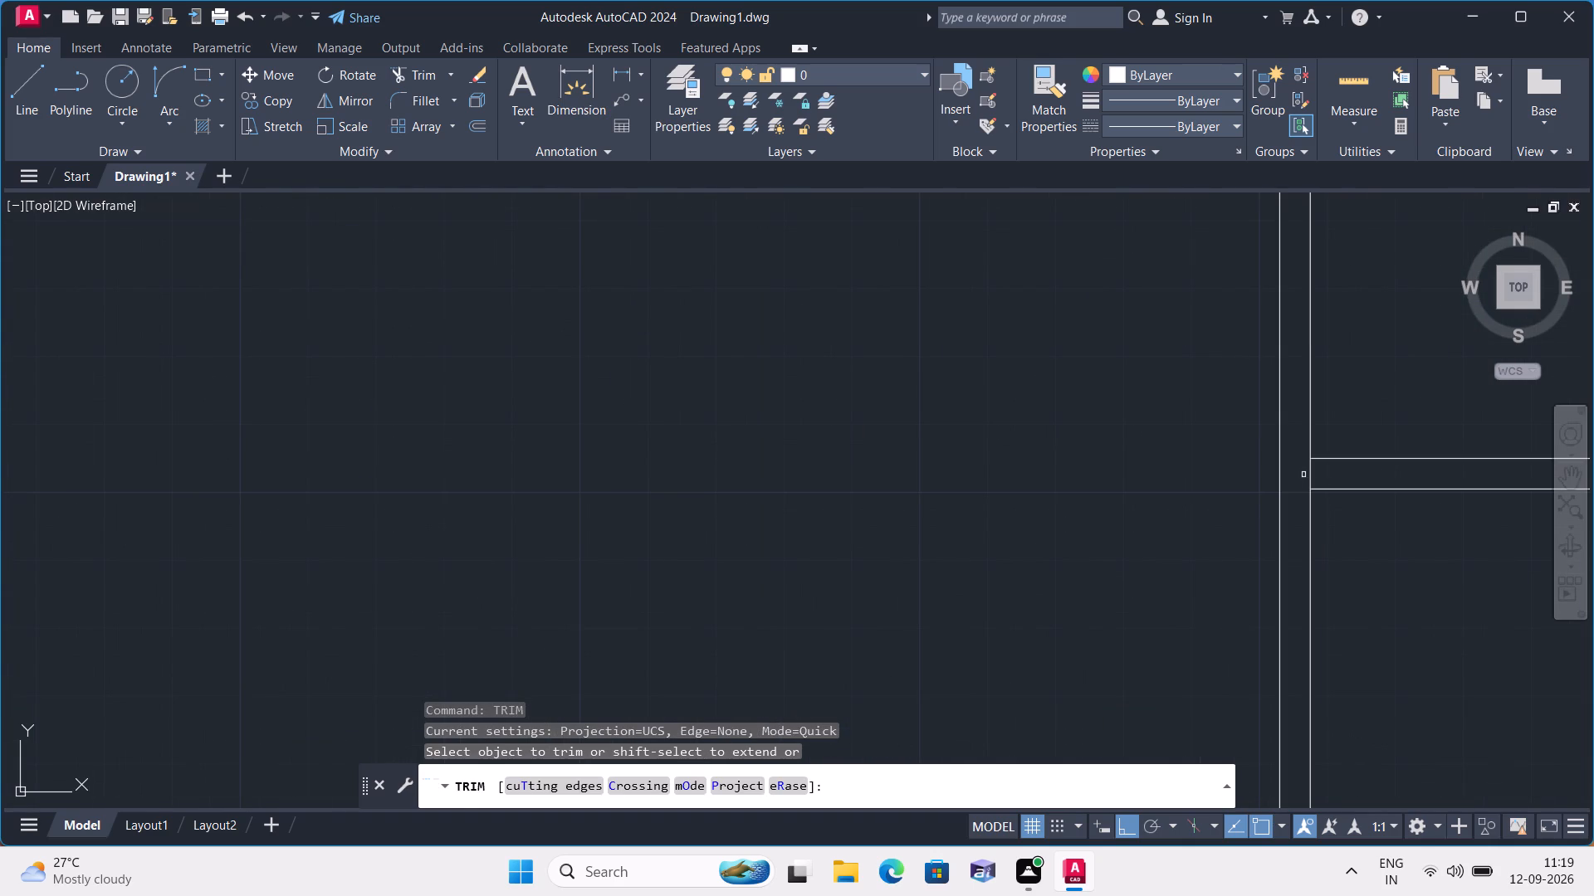
{"action": "left_click", "coordinate": [1313, 475]}
{"action": "scroll", "coordinate": [1313, 475], "scroll_direction": "down", "scroll_amount": 3}
{"action": "scroll", "coordinate": [1385, 473], "scroll_direction": "up", "scroll_amount": 3}
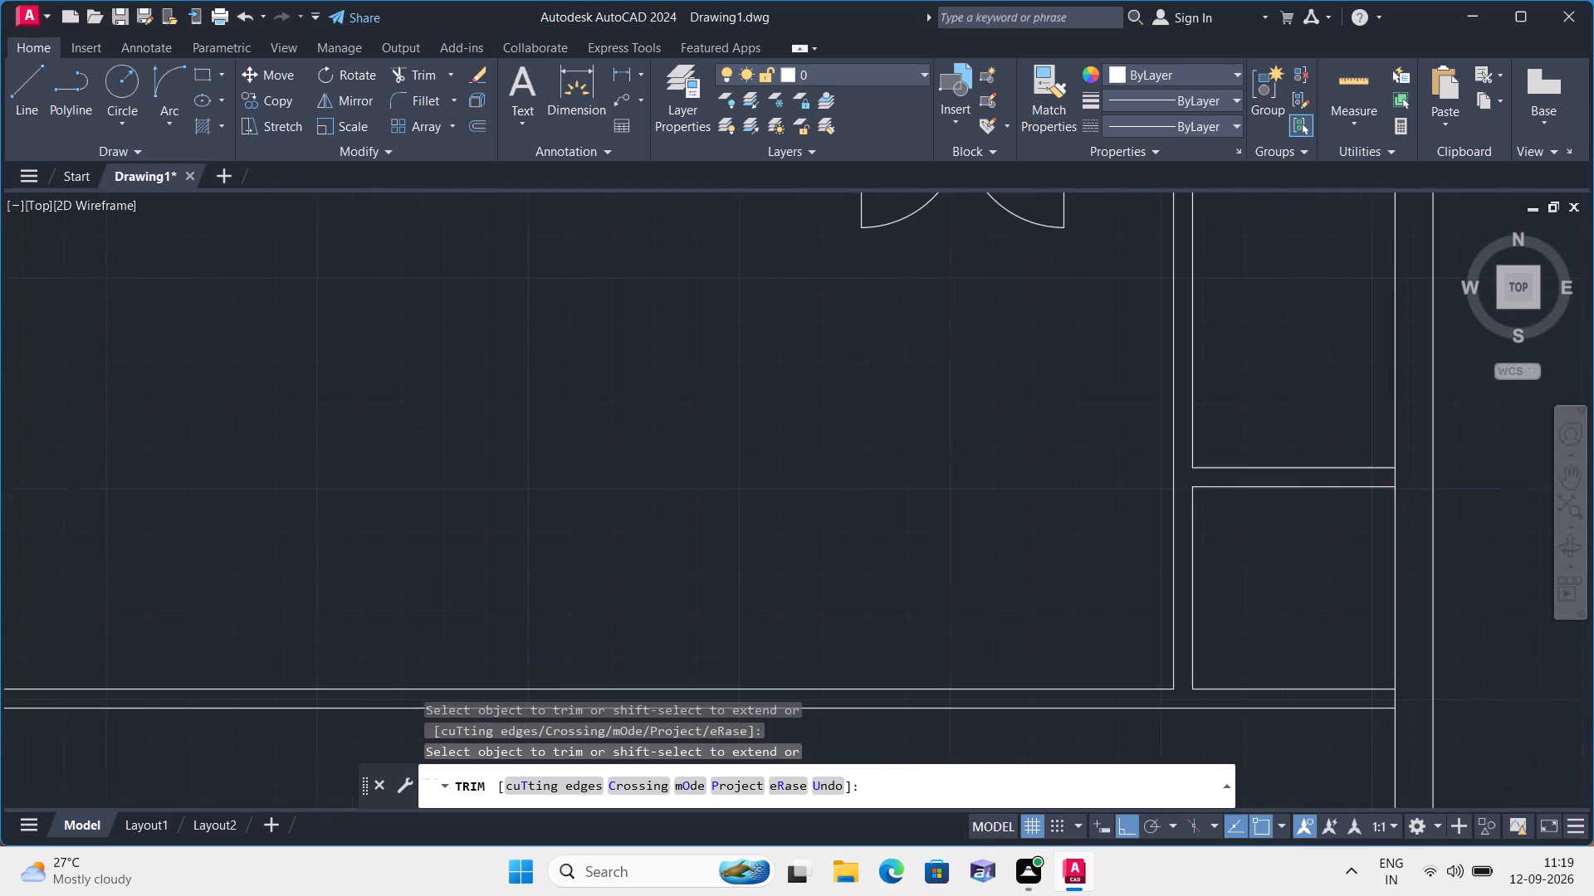
{"action": "left_click", "coordinate": [1398, 478]}
{"action": "scroll", "coordinate": [1382, 466], "scroll_direction": "down", "scroll_amount": 3}
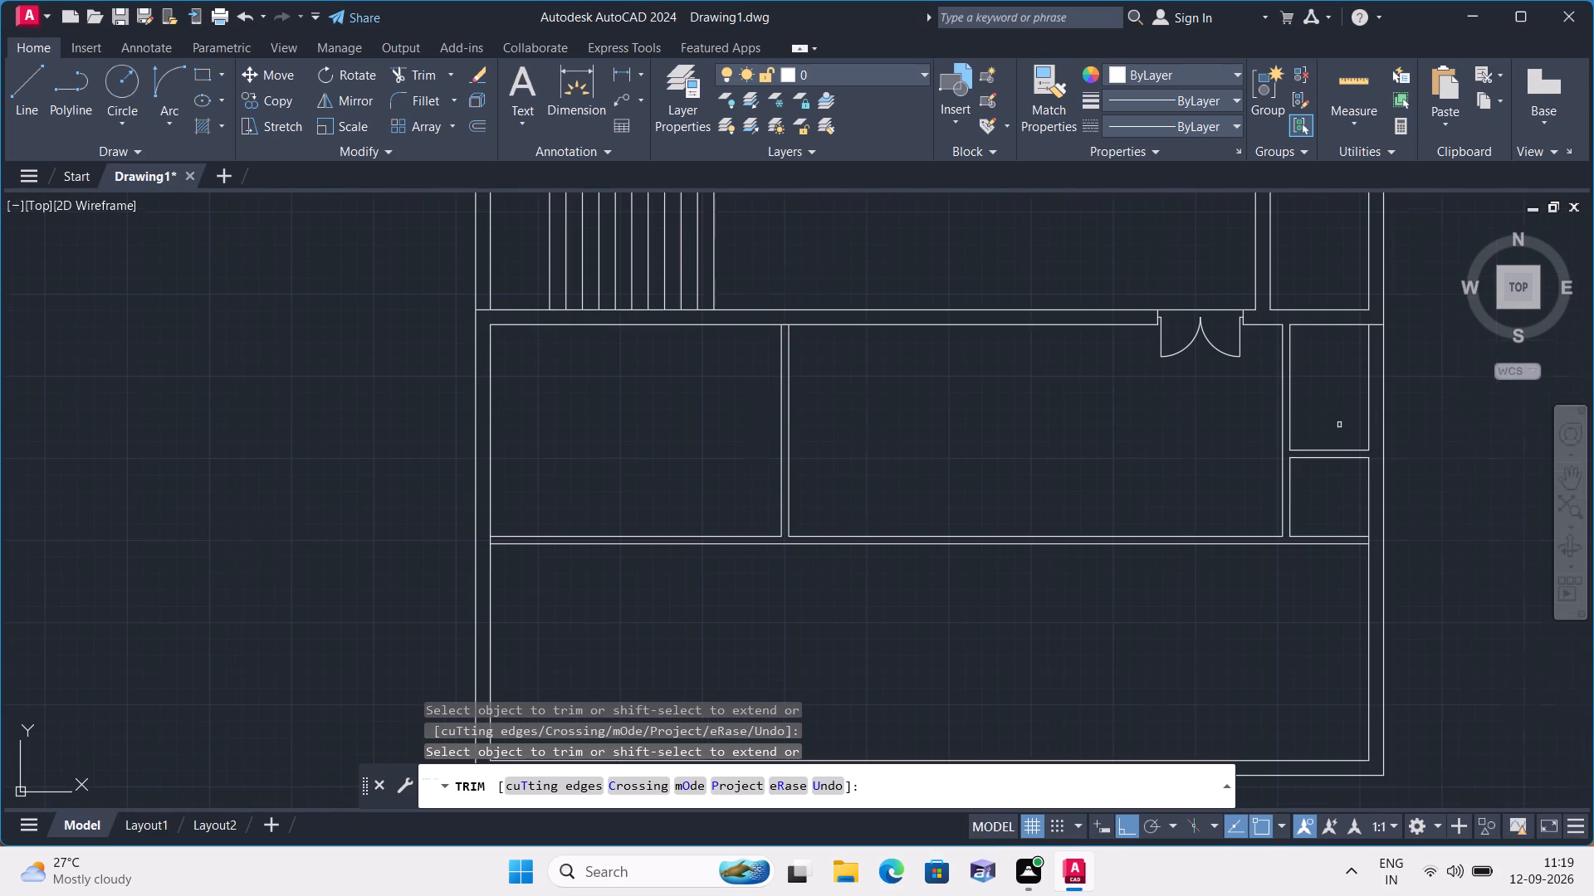
Add linear dimensions for the width and height of the small room at the staircase corridor's right end.
{"action": "key", "text": "space"}
{"action": "scroll", "coordinate": [814, 301], "scroll_direction": "down", "scroll_amount": 1}
{"action": "middle_click_drag", "start_coordinate": [814, 301], "coordinate": [777, 501]}
{"action": "scroll", "coordinate": [777, 501], "scroll_direction": "up", "scroll_amount": 1}
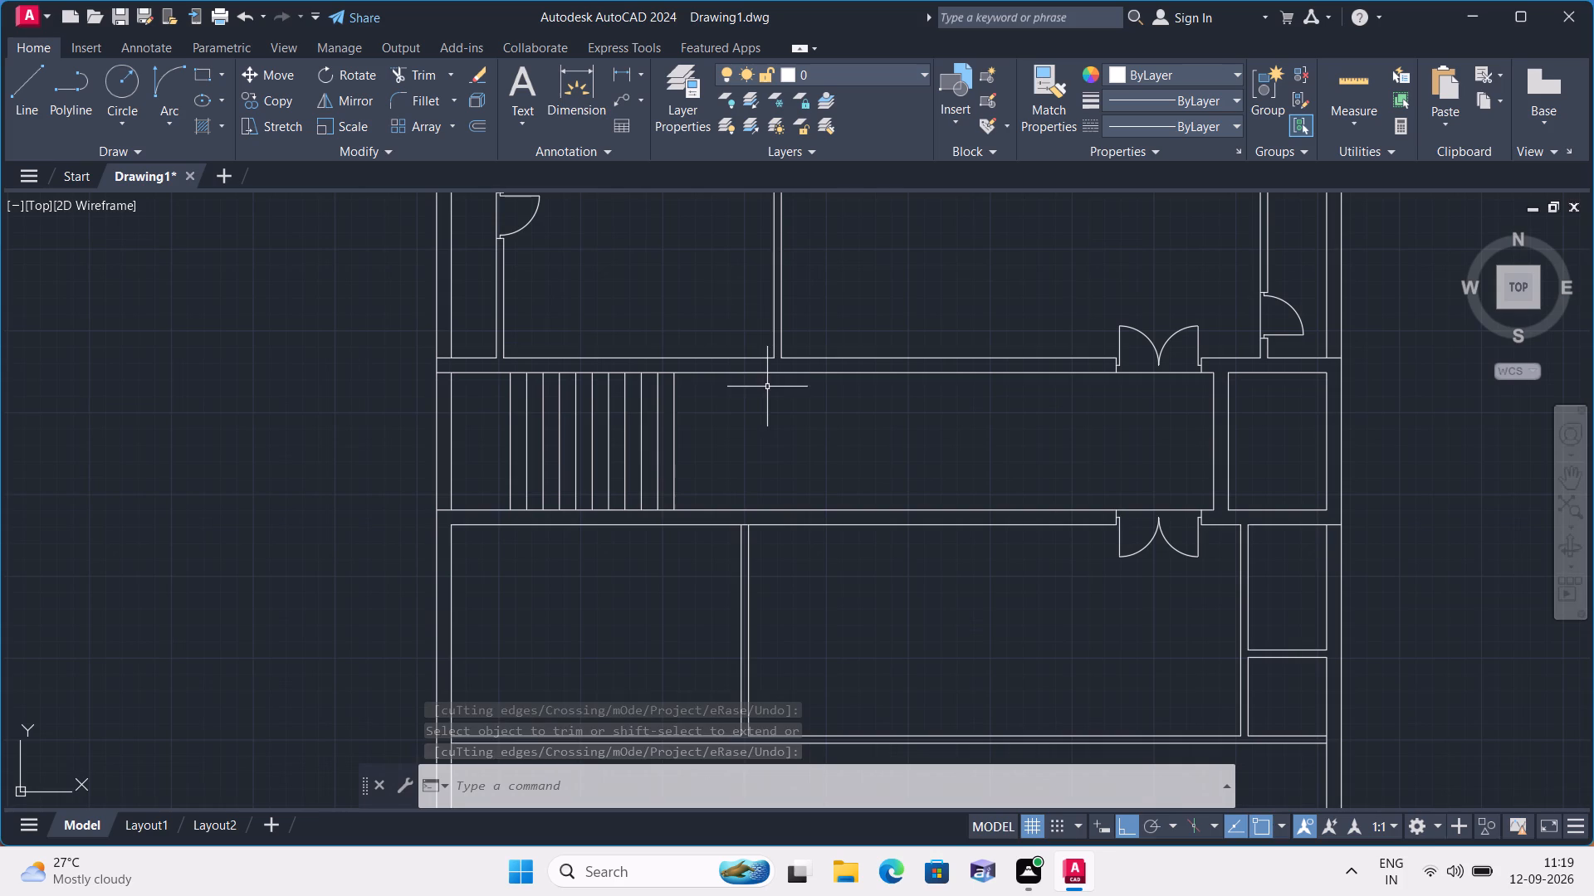
{"action": "left_click", "coordinate": [640, 77]}
{"action": "left_click", "coordinate": [663, 102]}
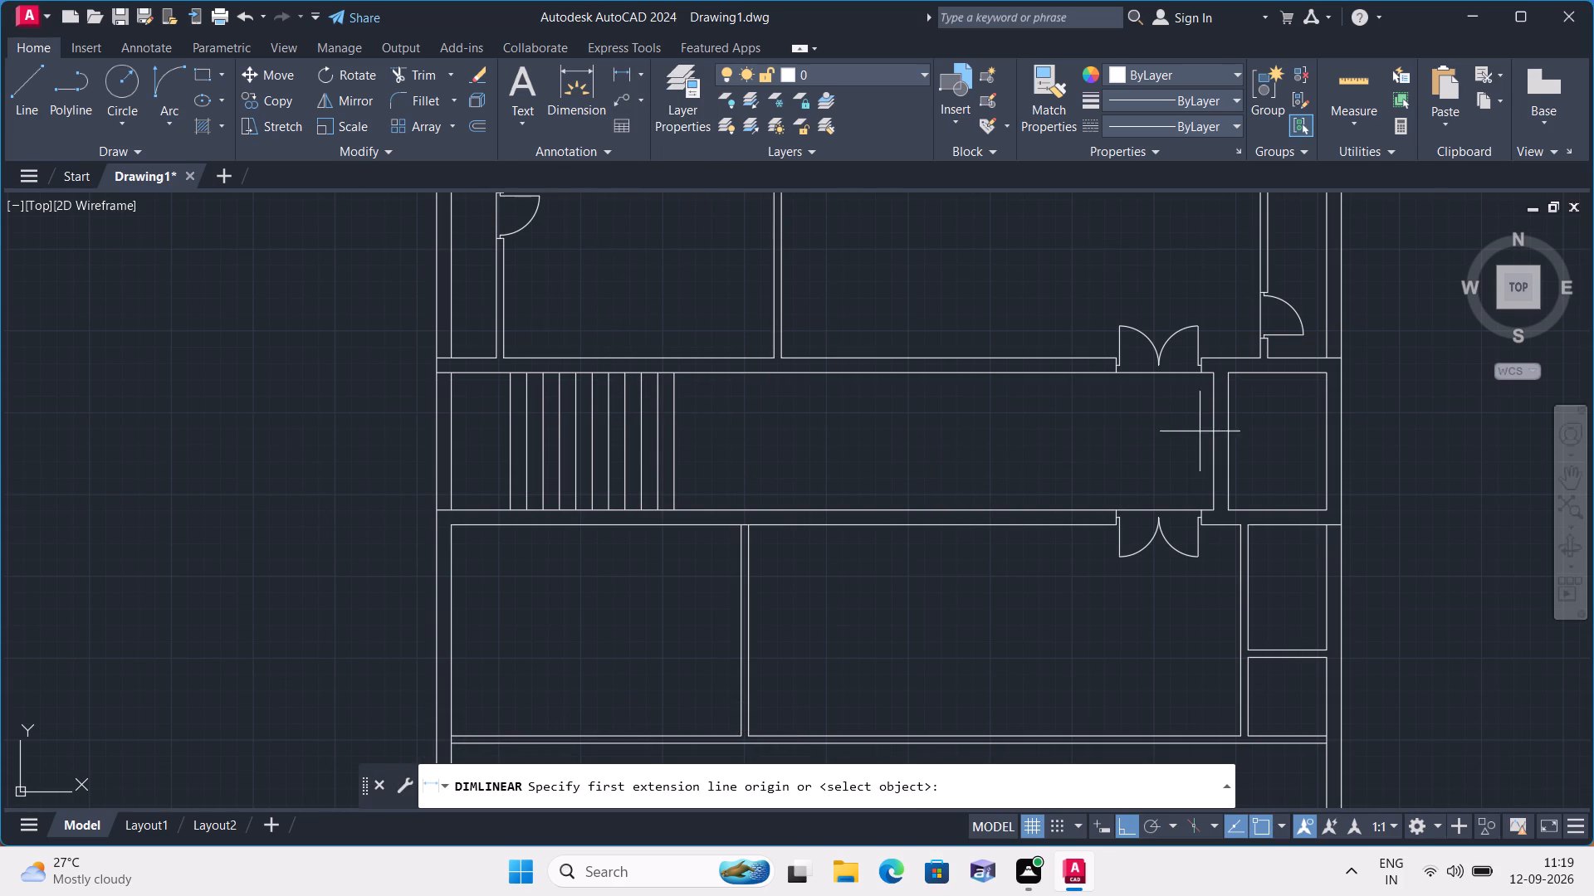
{"action": "left_click", "coordinate": [1225, 446]}
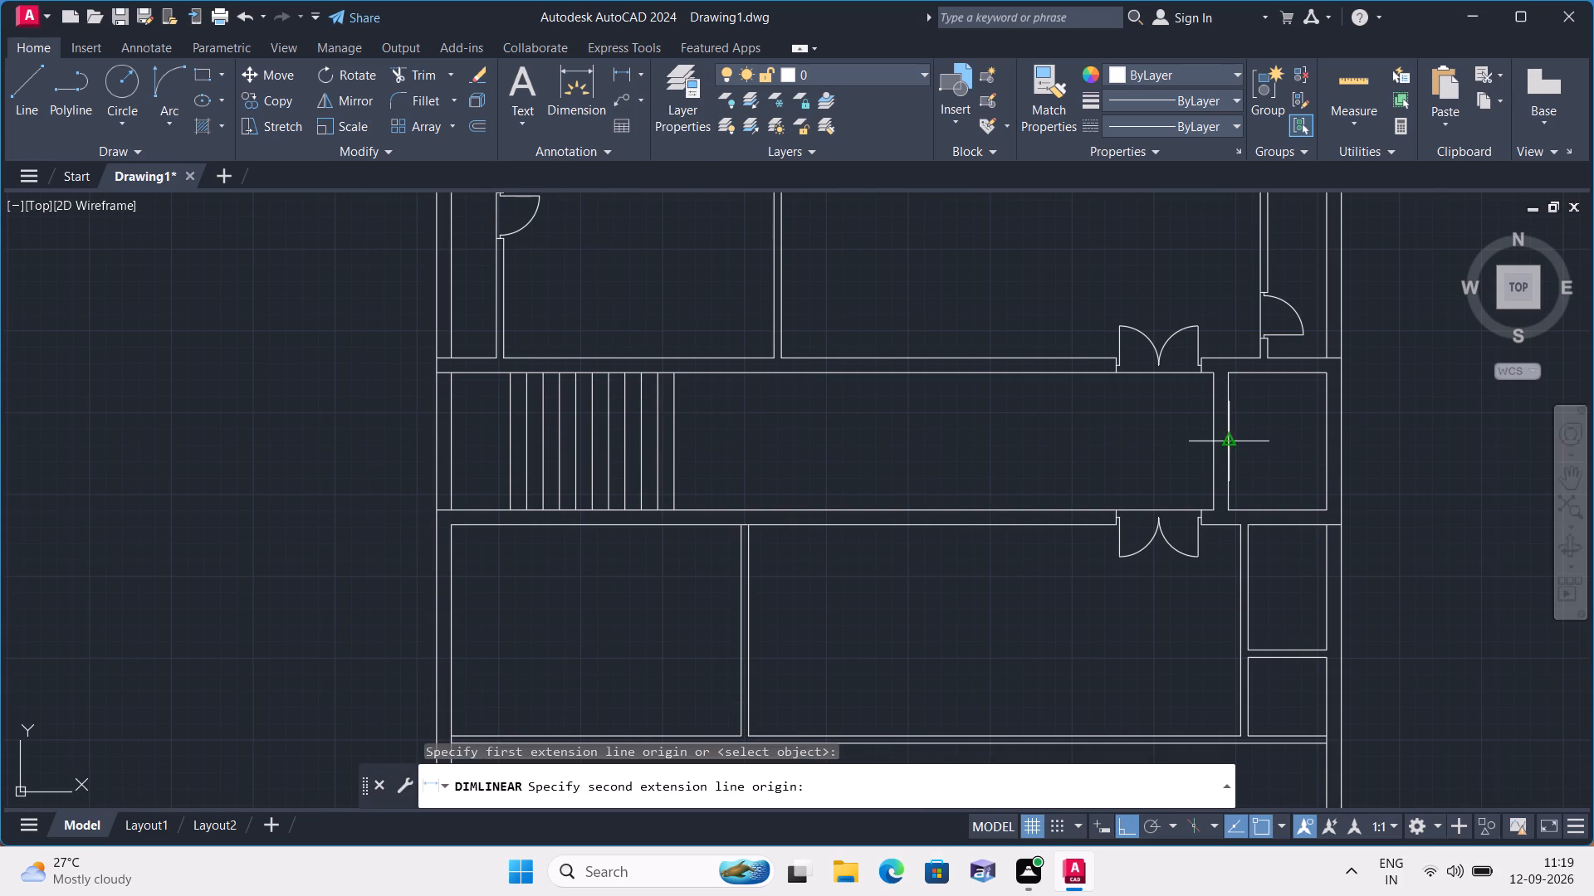
{"action": "left_click", "coordinate": [1328, 440]}
{"action": "left_click", "coordinate": [1301, 428]}
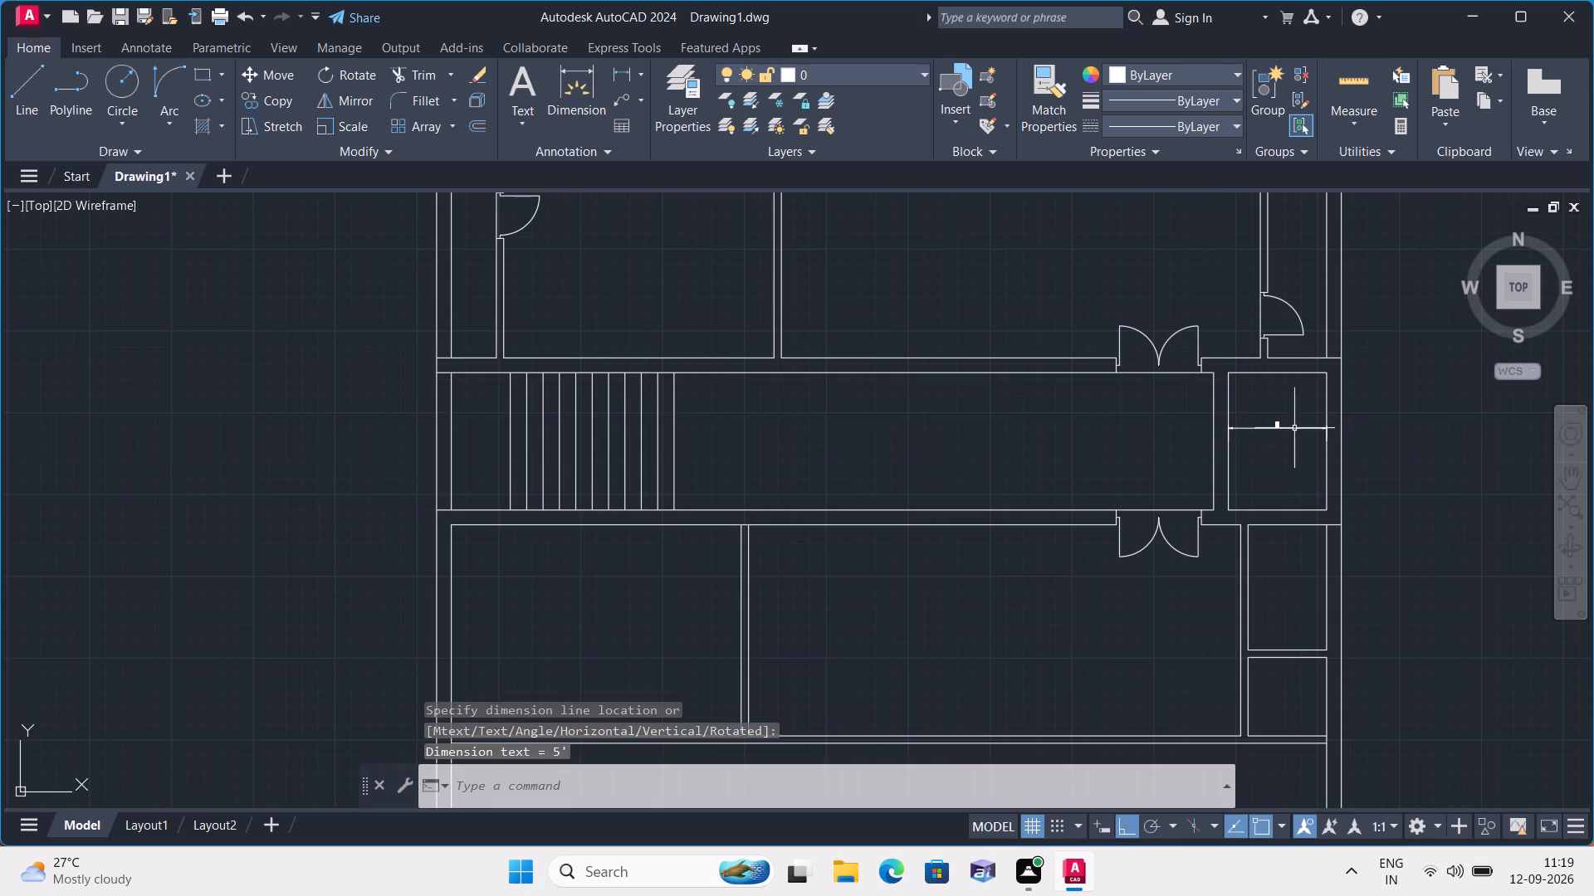
{"action": "left_click", "coordinate": [637, 71]}
{"action": "left_click", "coordinate": [666, 108]}
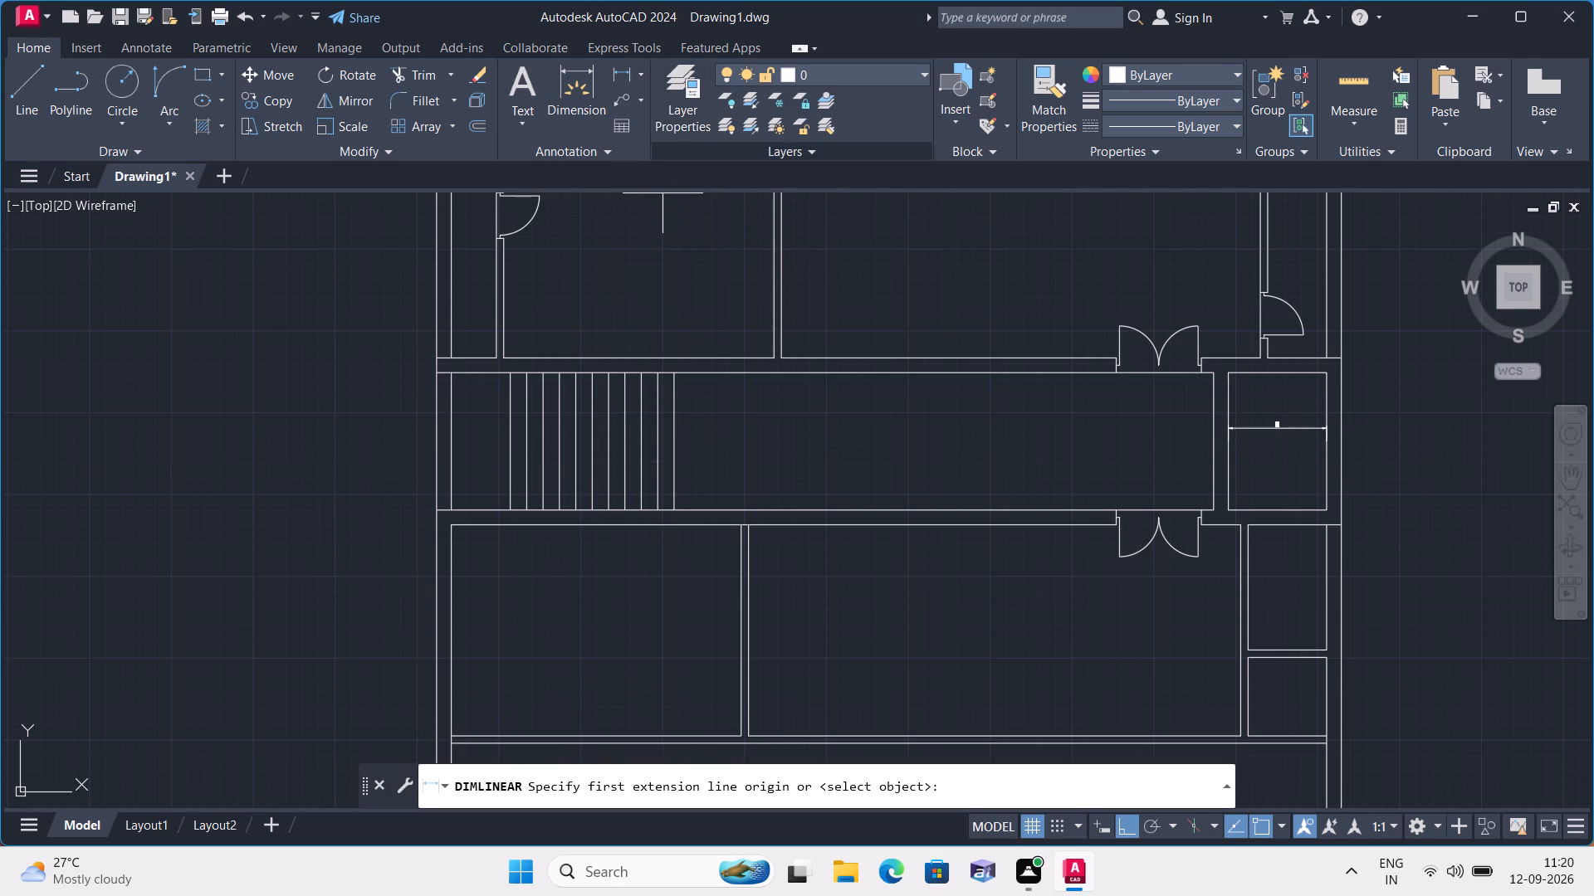
{"action": "left_click", "coordinate": [1275, 364]}
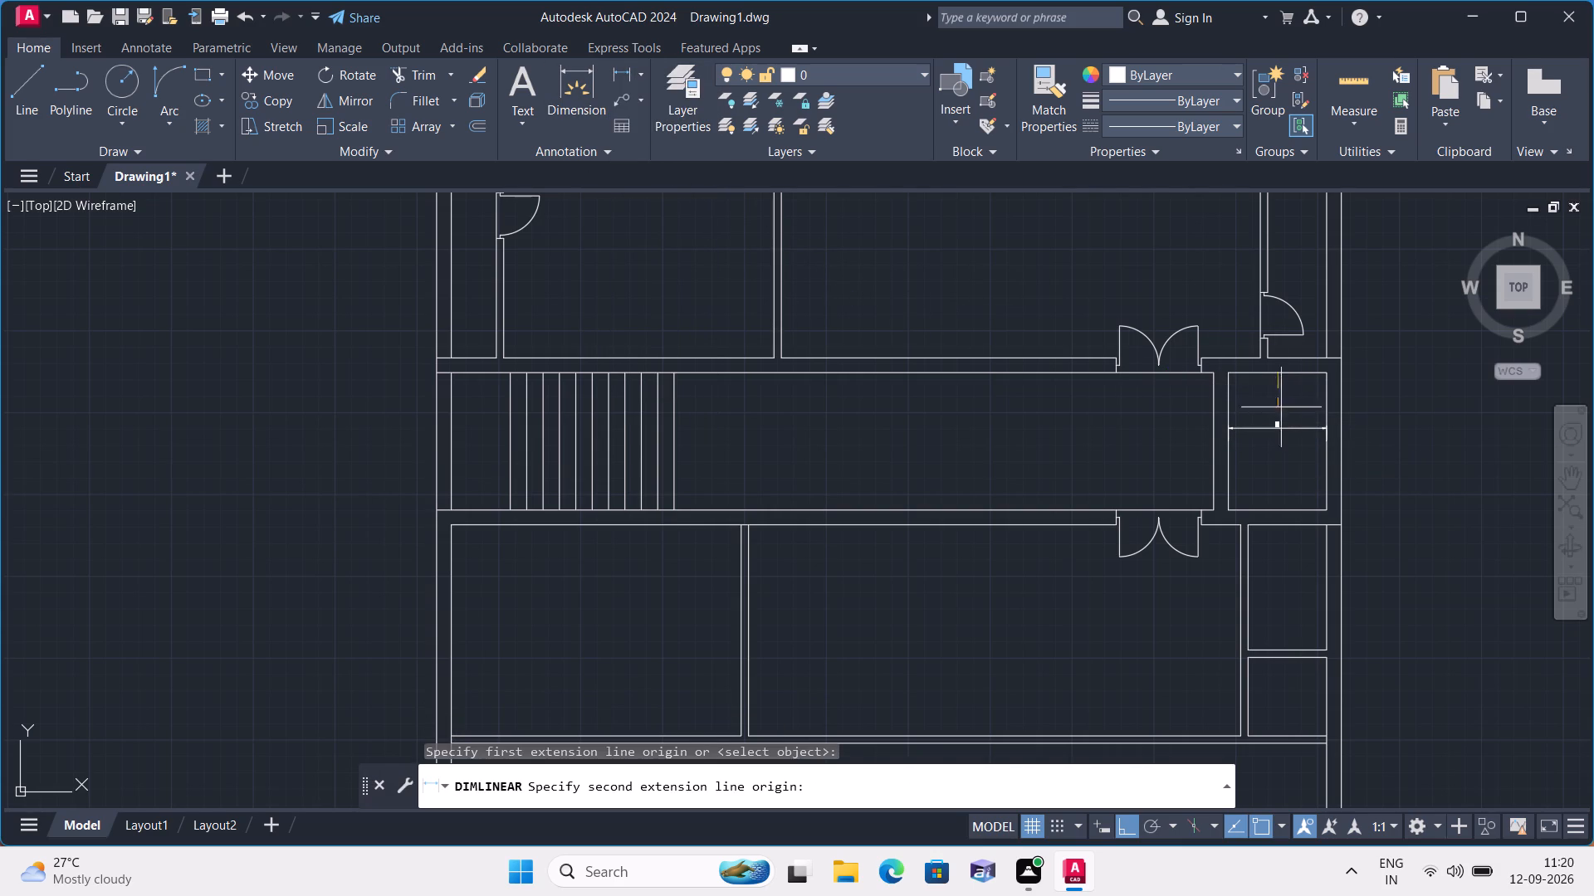
{"action": "left_click", "coordinate": [1279, 513]}
{"action": "left_click", "coordinate": [1311, 494]}
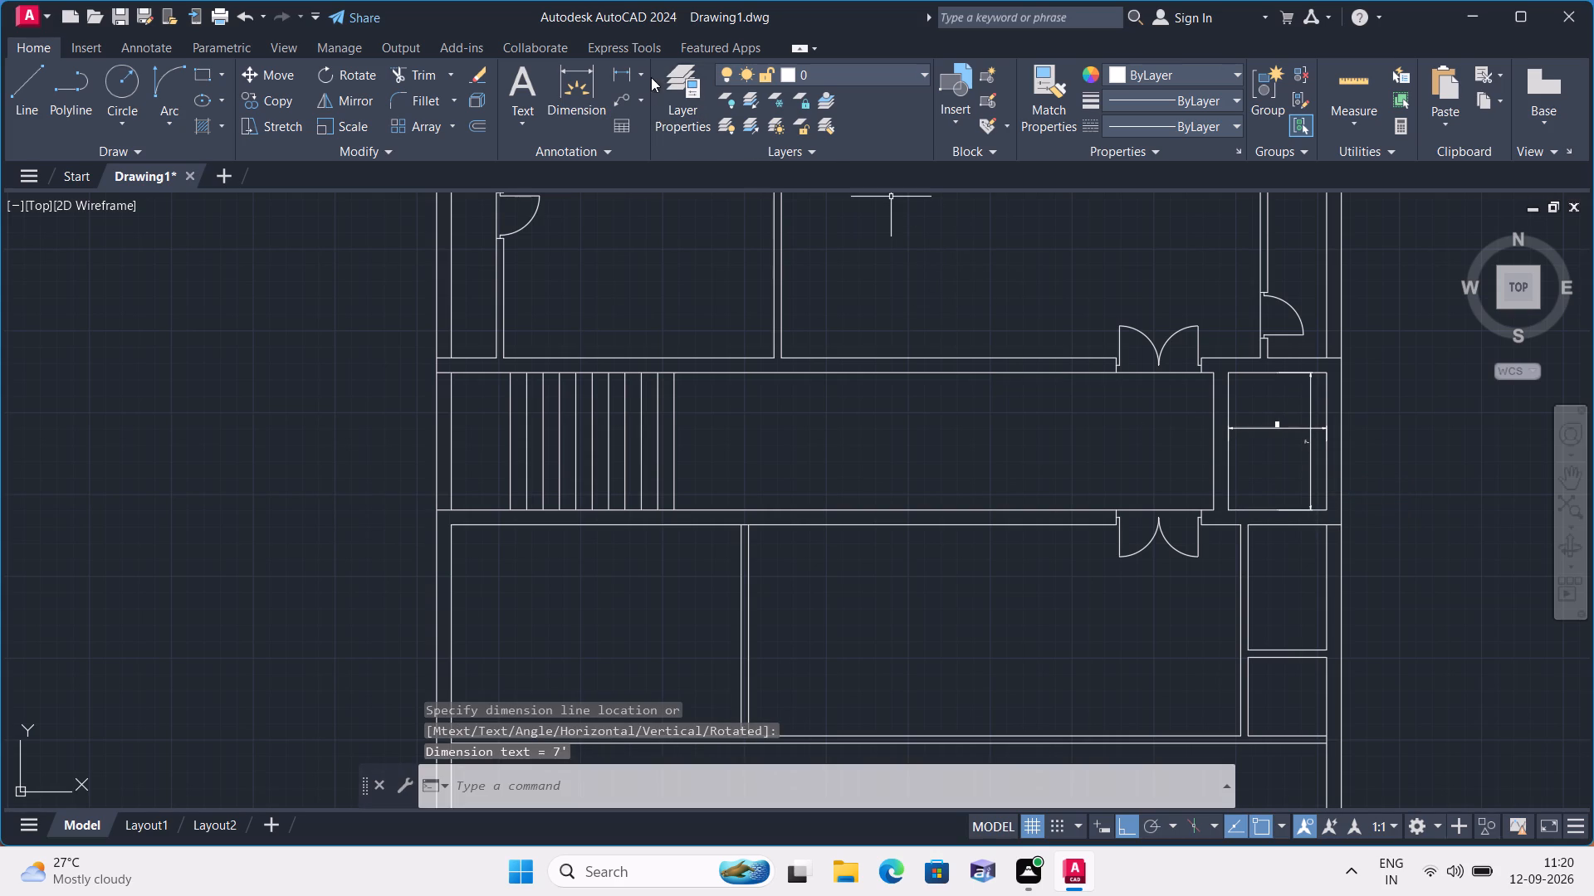
Add linear dimensions for the width and height of the upper narrow room along the right wall, below the corridor.
{"action": "left_click", "coordinate": [636, 75]}
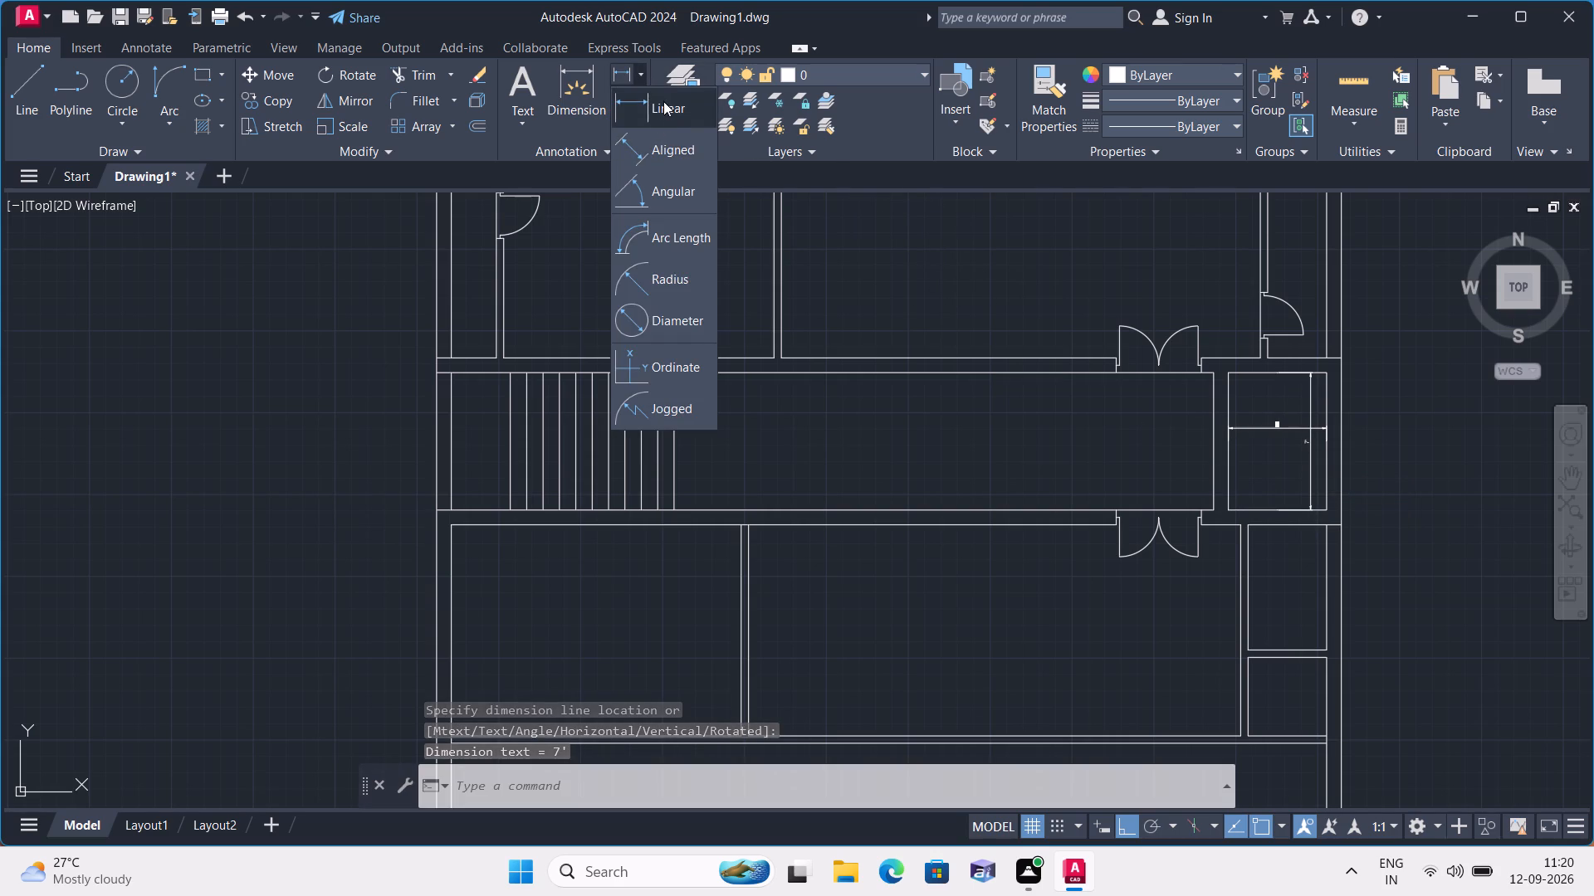
{"action": "left_click", "coordinate": [663, 100]}
{"action": "middle_click_drag", "start_coordinate": [1065, 616], "coordinate": [985, 505]}
{"action": "scroll", "coordinate": [1064, 616], "scroll_direction": "down", "scroll_amount": 1}
{"action": "scroll", "coordinate": [1078, 484], "scroll_direction": "up", "scroll_amount": 3}
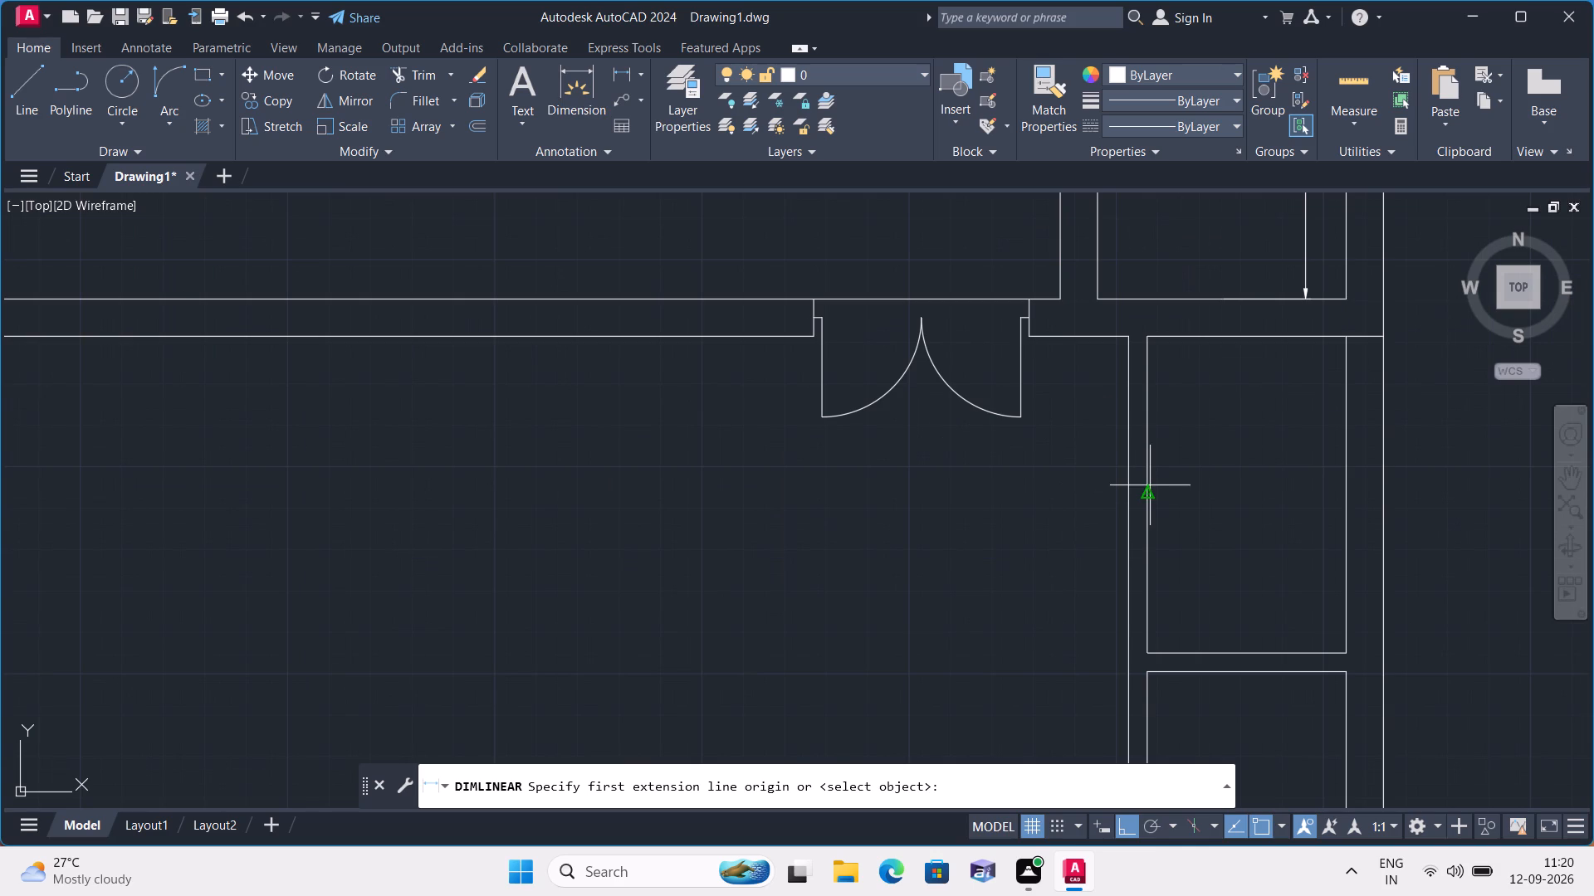
{"action": "left_click", "coordinate": [1150, 485]}
{"action": "left_click", "coordinate": [1352, 490]}
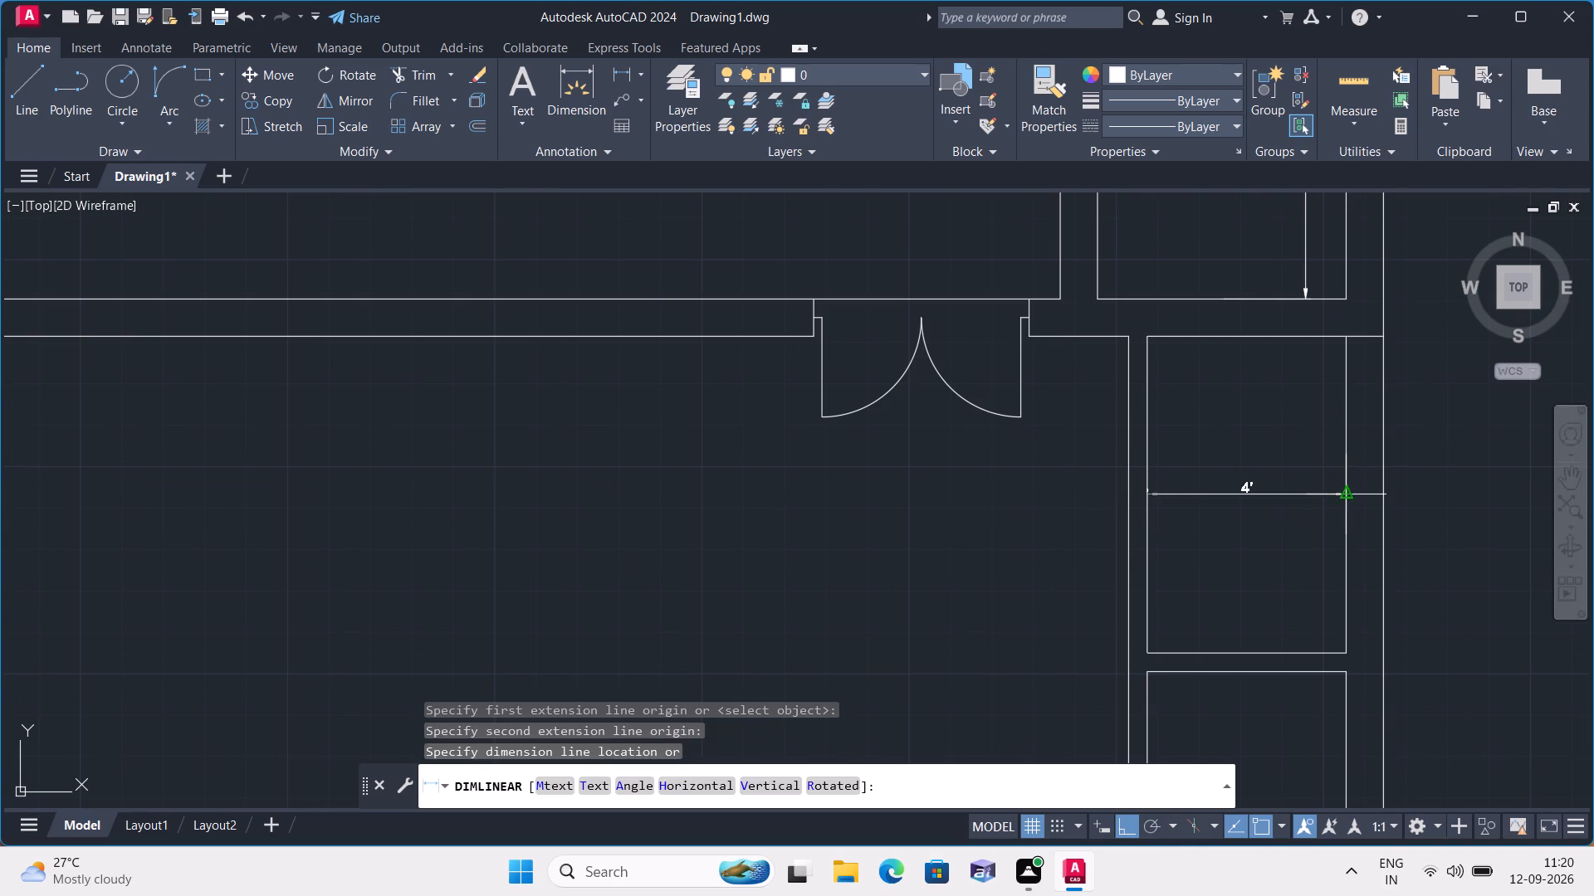
{"action": "left_click", "coordinate": [1308, 466]}
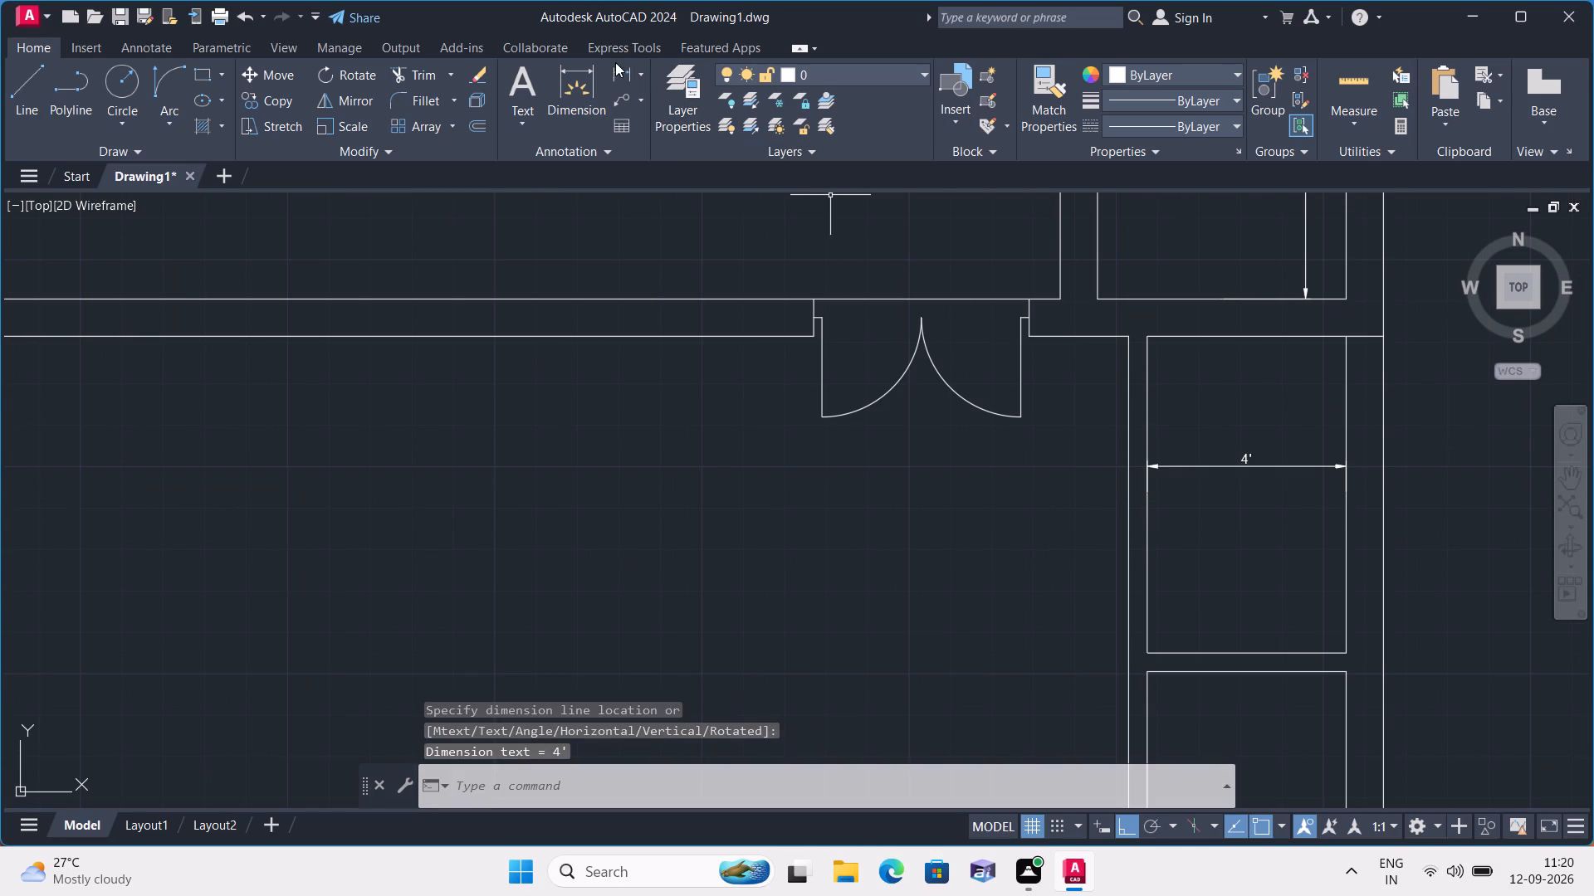
{"action": "left_click", "coordinate": [615, 62]}
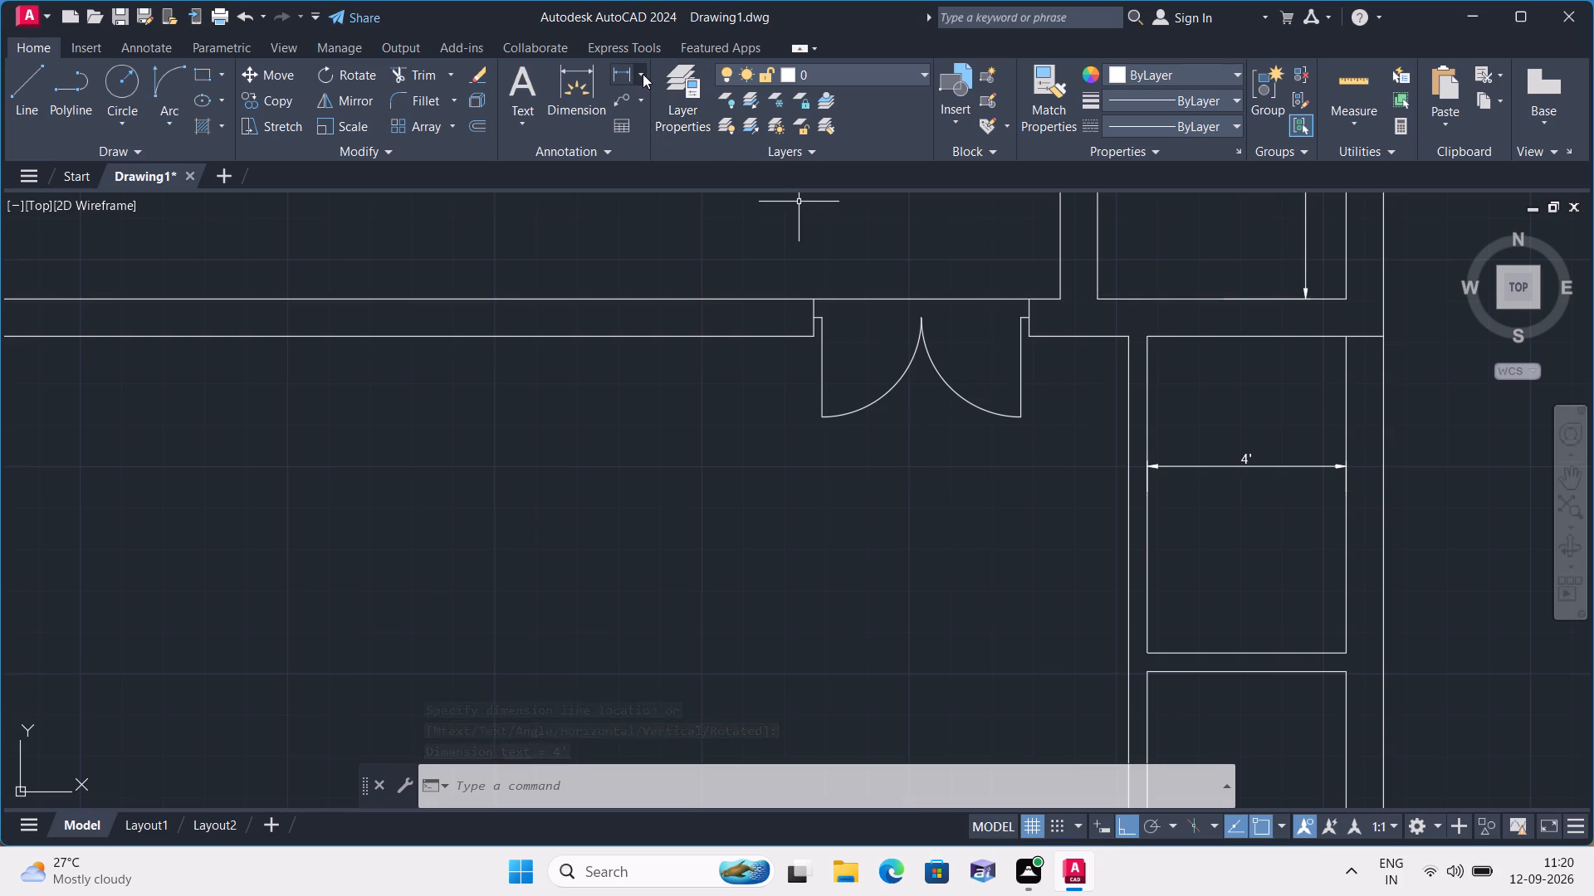
{"action": "left_click", "coordinate": [643, 74]}
{"action": "left_click", "coordinate": [666, 105]}
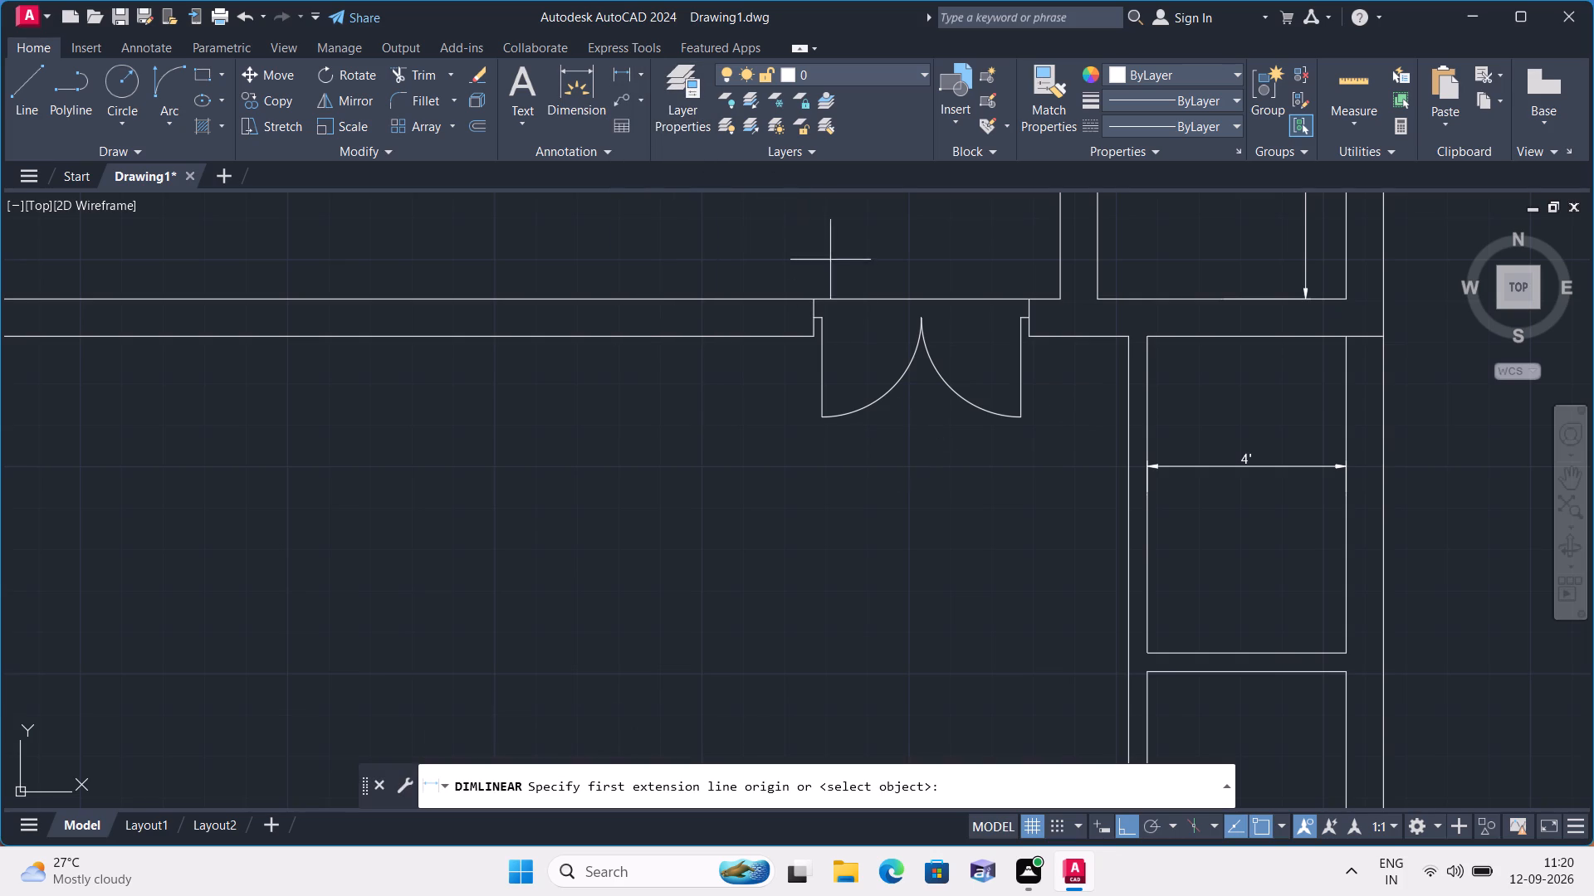
{"action": "left_click", "coordinate": [1229, 334]}
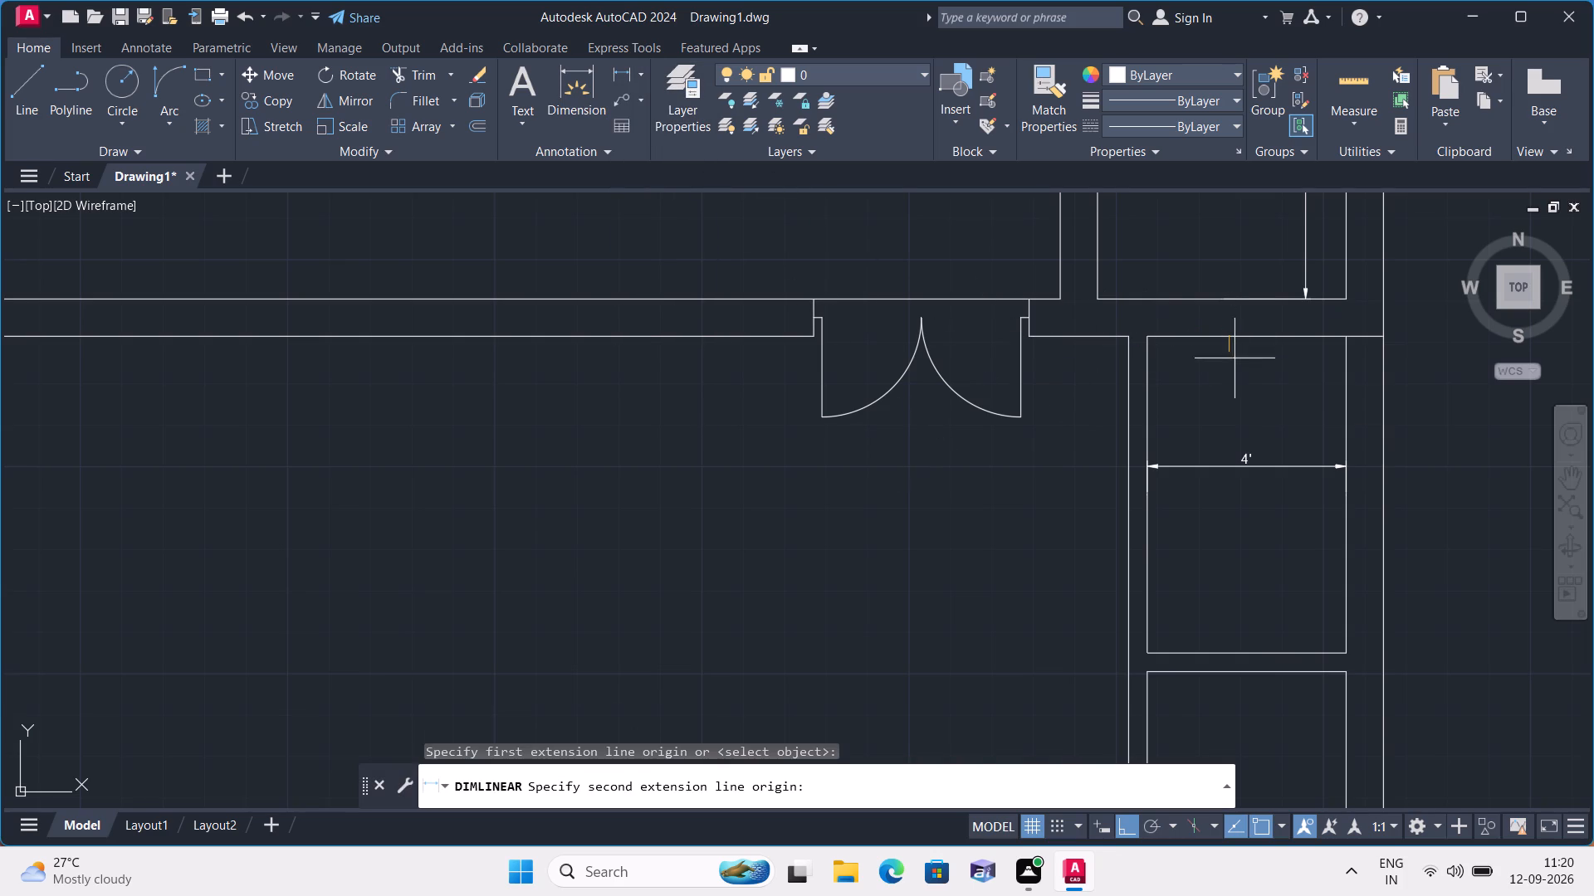
{"action": "left_click", "coordinate": [1229, 651]}
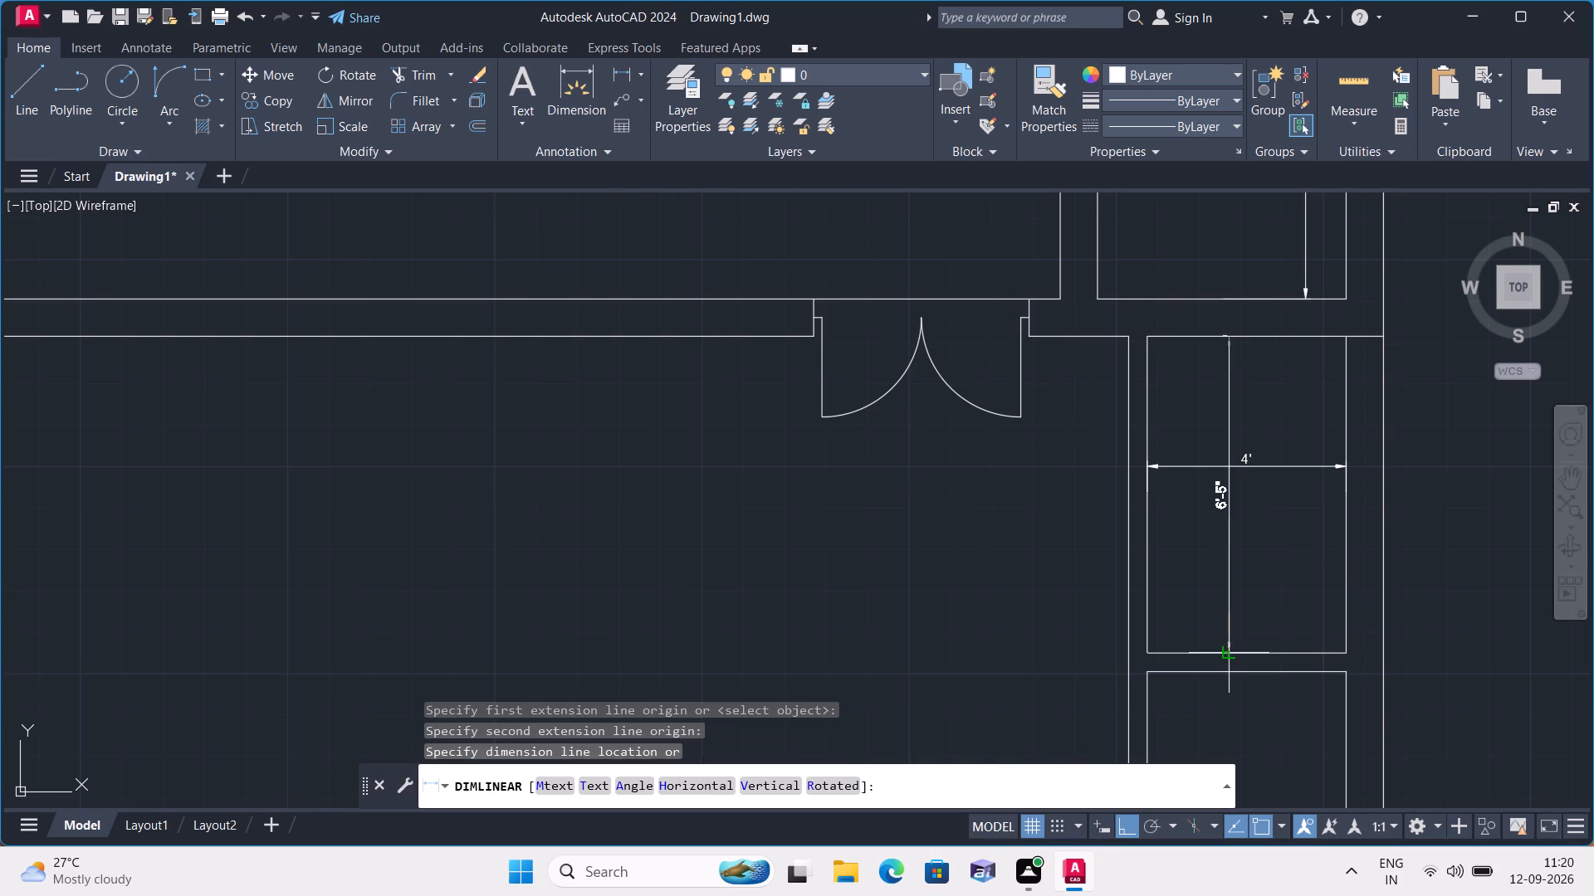
{"action": "left_click", "coordinate": [1180, 574]}
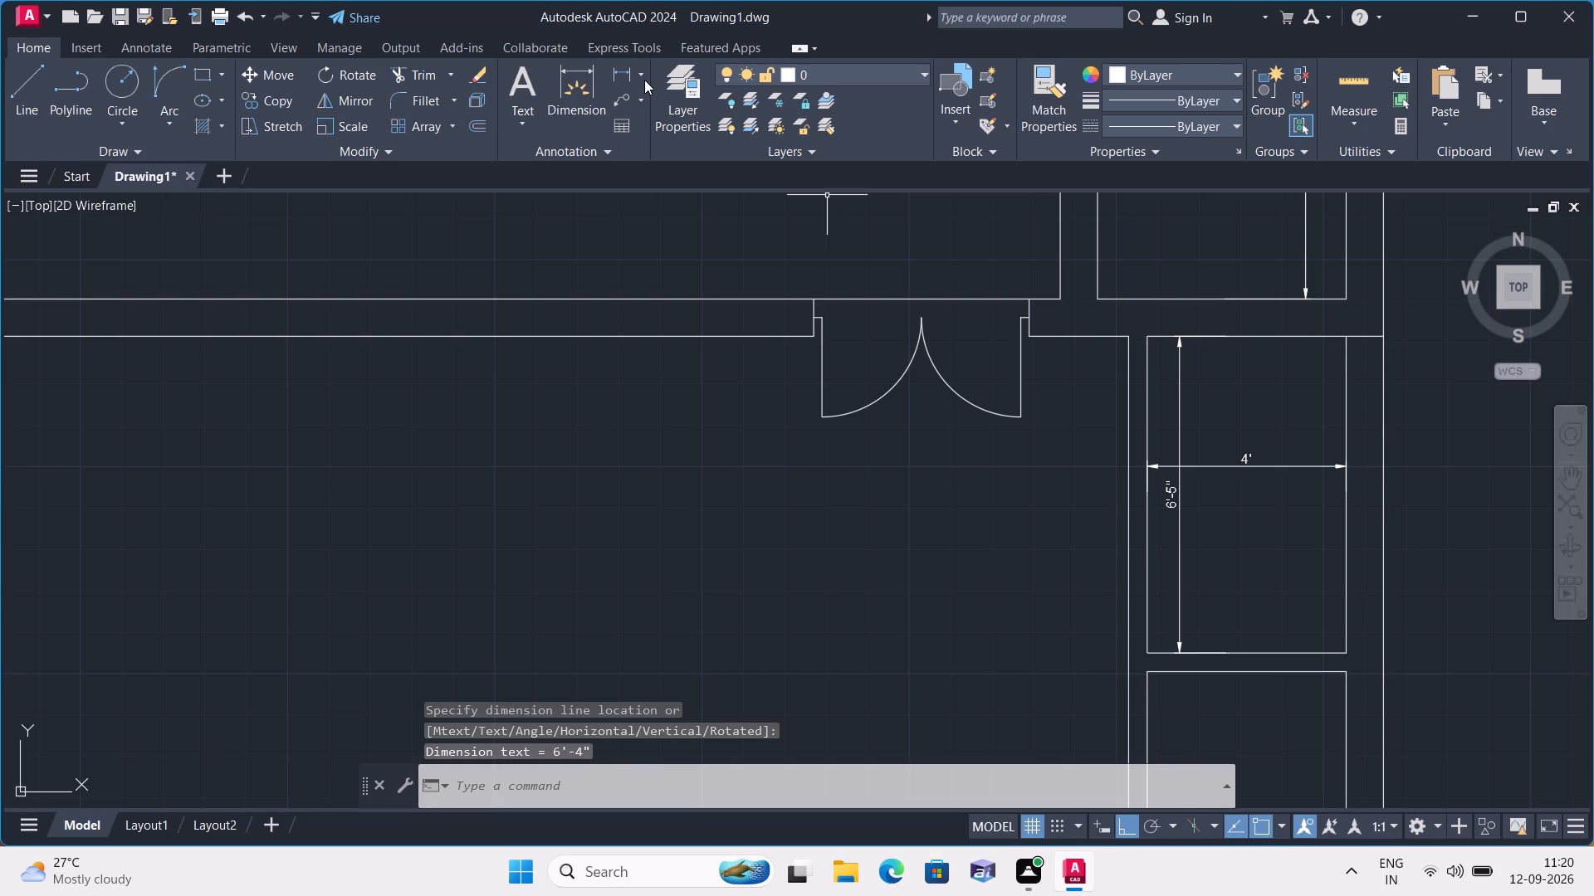
Add linear dimensions for the height and width of the small room directly below the short partition along the right wall.
{"action": "left_click", "coordinate": [644, 80]}
{"action": "left_click", "coordinate": [654, 114]}
{"action": "middle_click_drag", "start_coordinate": [868, 491], "coordinate": [823, 353]}
{"action": "scroll", "coordinate": [853, 484], "scroll_direction": "down", "scroll_amount": 1}
{"action": "scroll", "coordinate": [1050, 453], "scroll_direction": "up", "scroll_amount": 1}
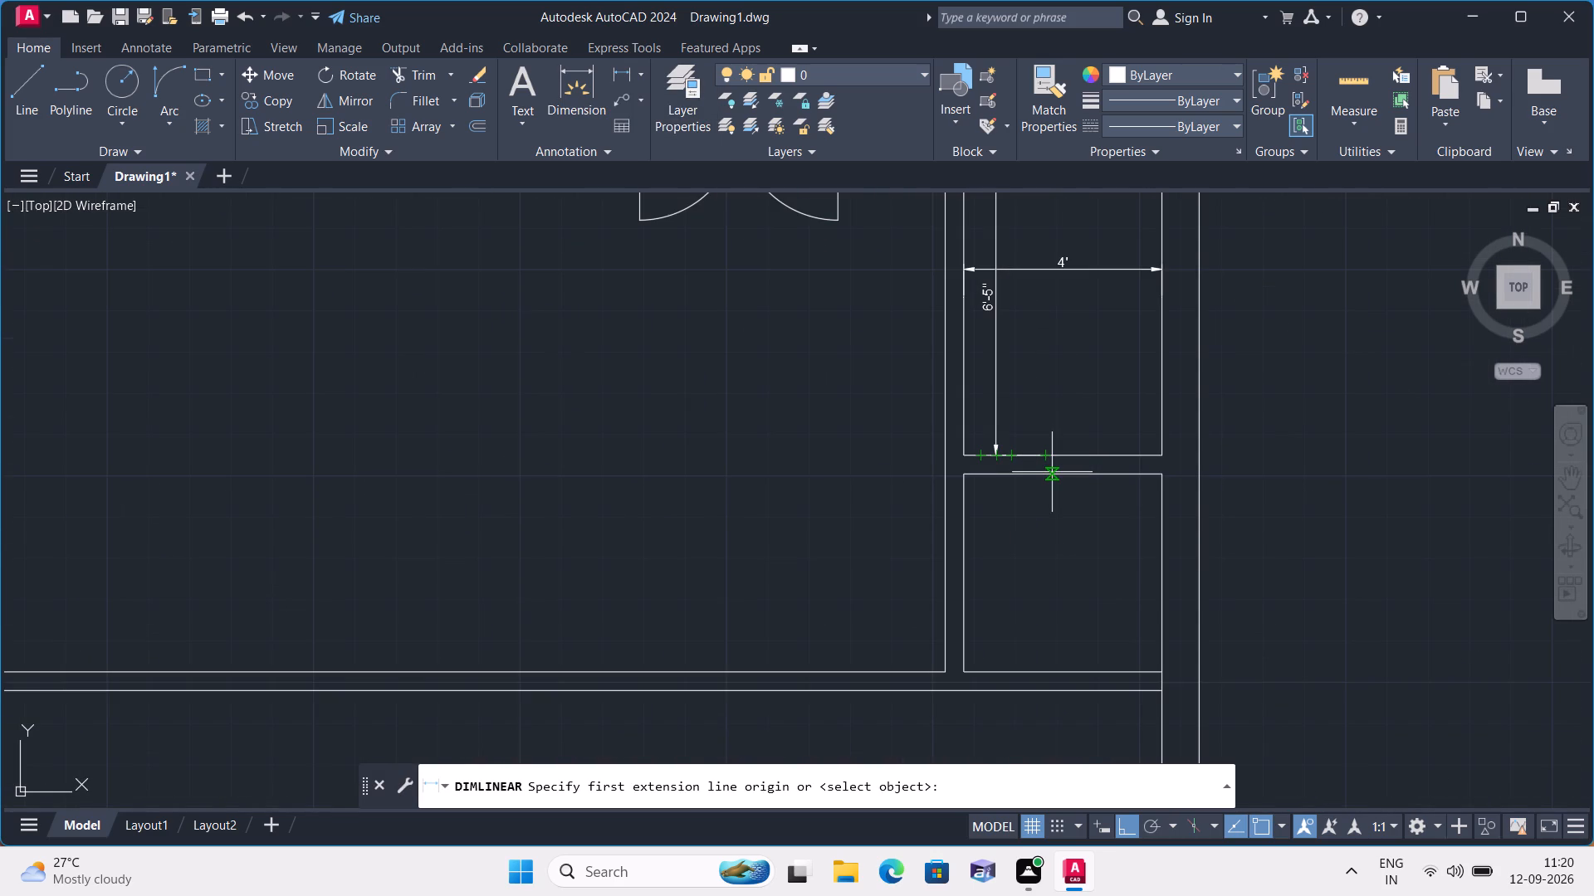
{"action": "left_click", "coordinate": [1052, 475]}
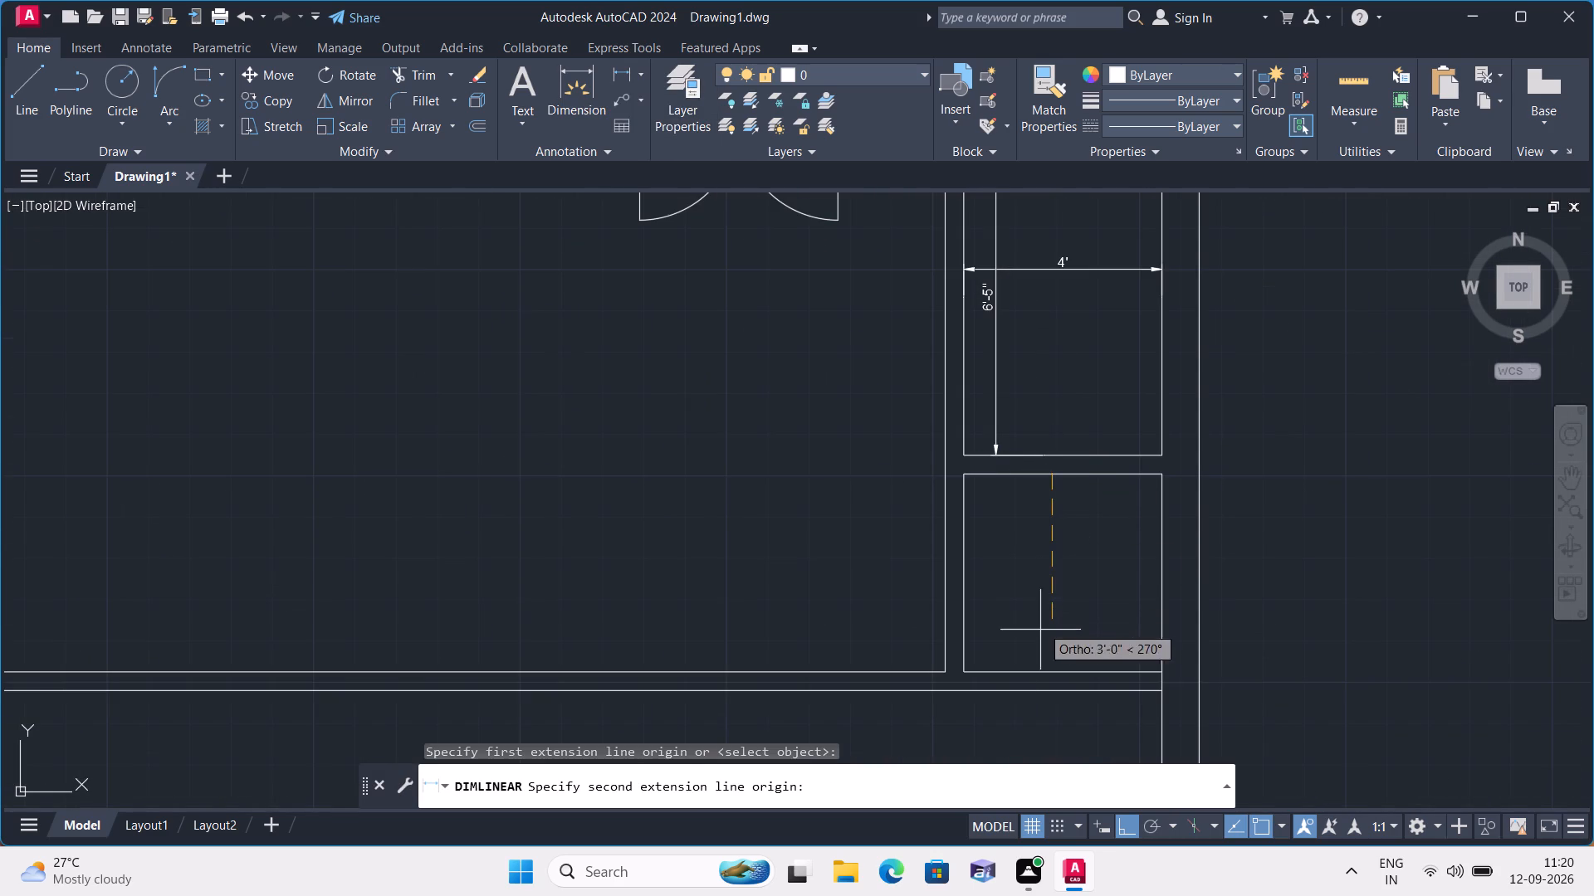
{"action": "left_click", "coordinate": [1054, 666]}
{"action": "left_click", "coordinate": [1051, 655]}
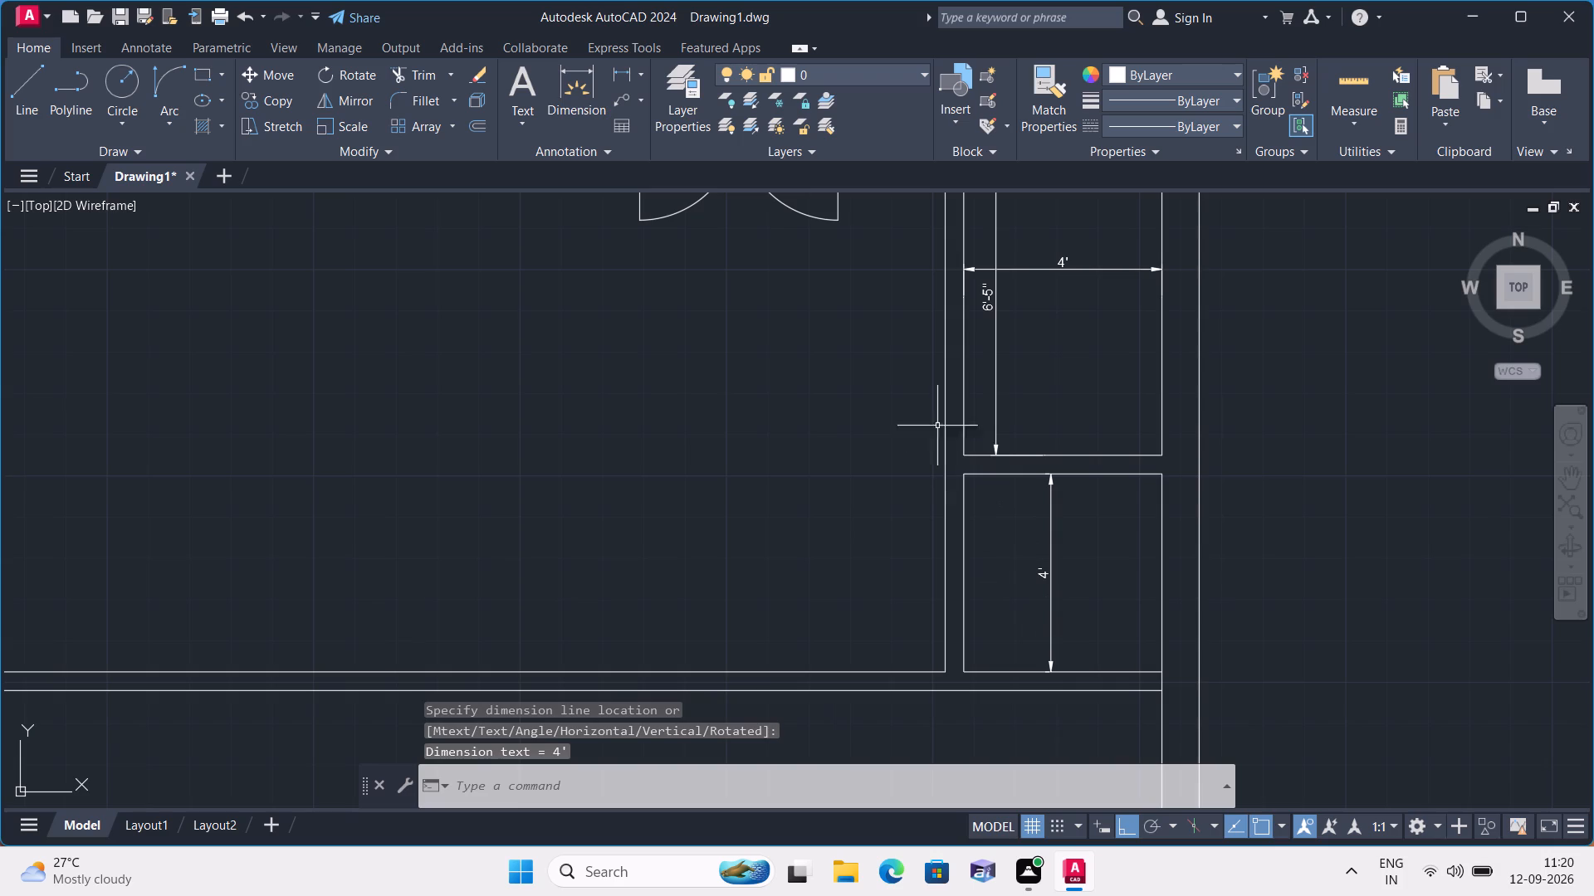
{"action": "left_click", "coordinate": [633, 67]}
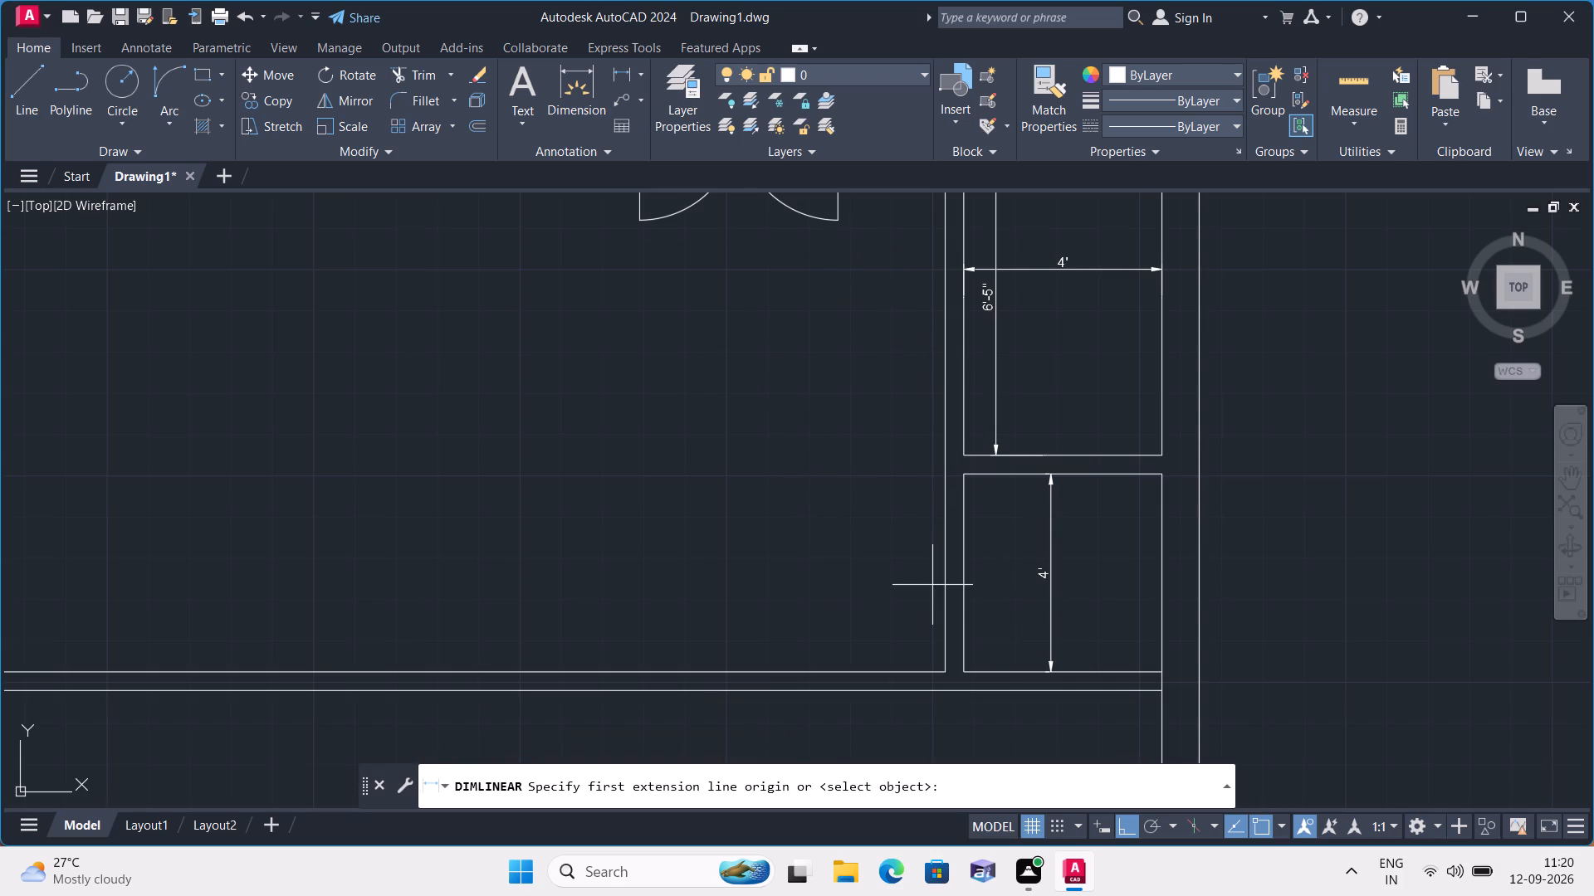
{"action": "left_click", "coordinate": [958, 577]}
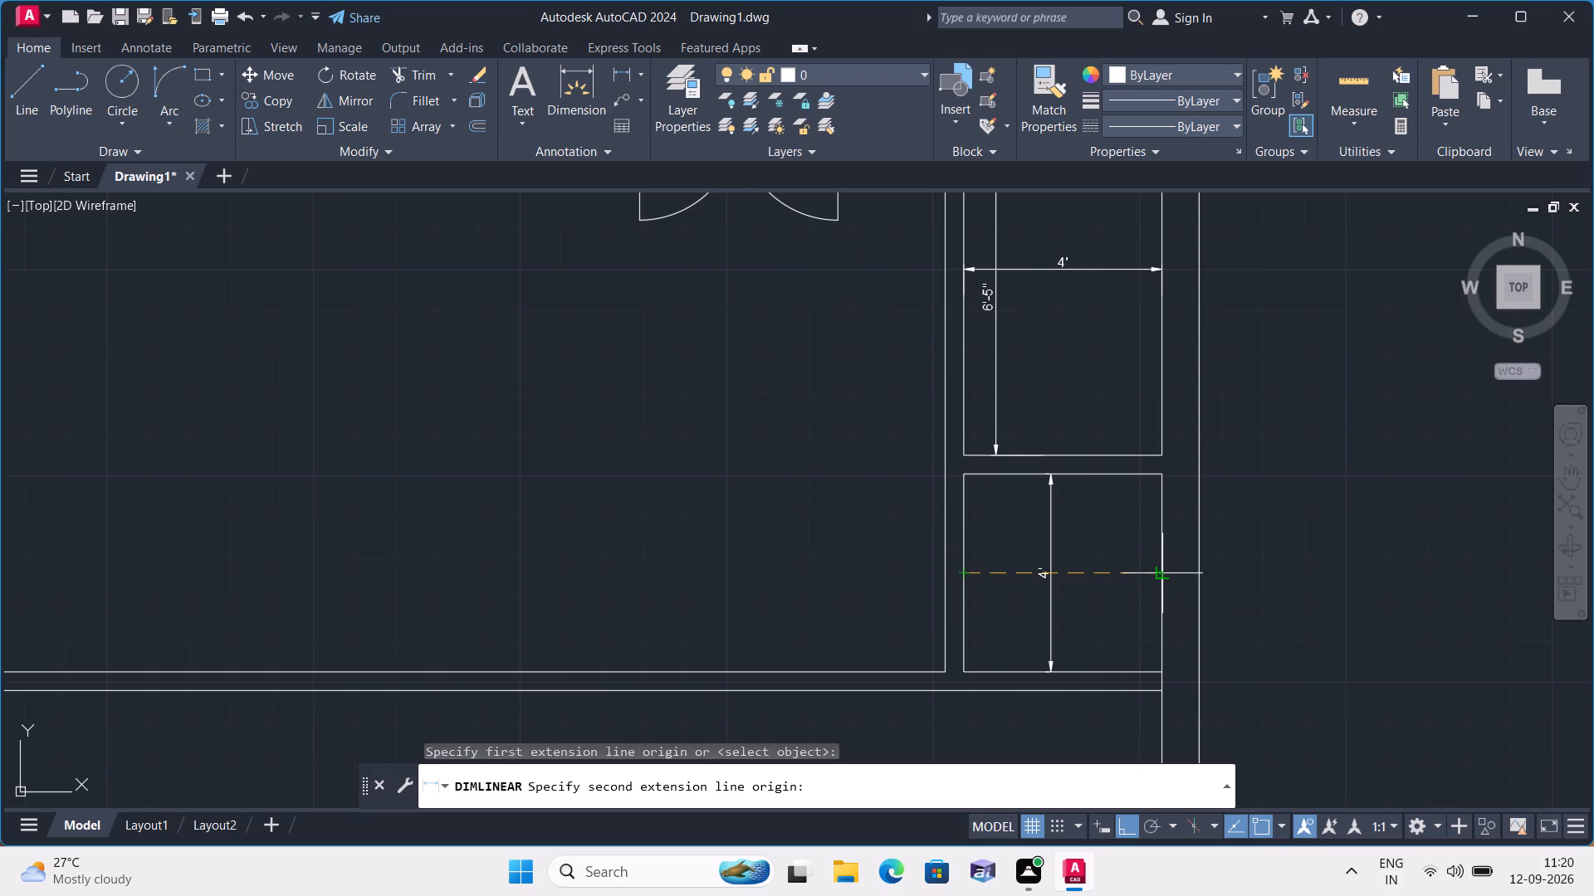
{"action": "left_click", "coordinate": [1160, 577]}
{"action": "left_click", "coordinate": [1126, 527]}
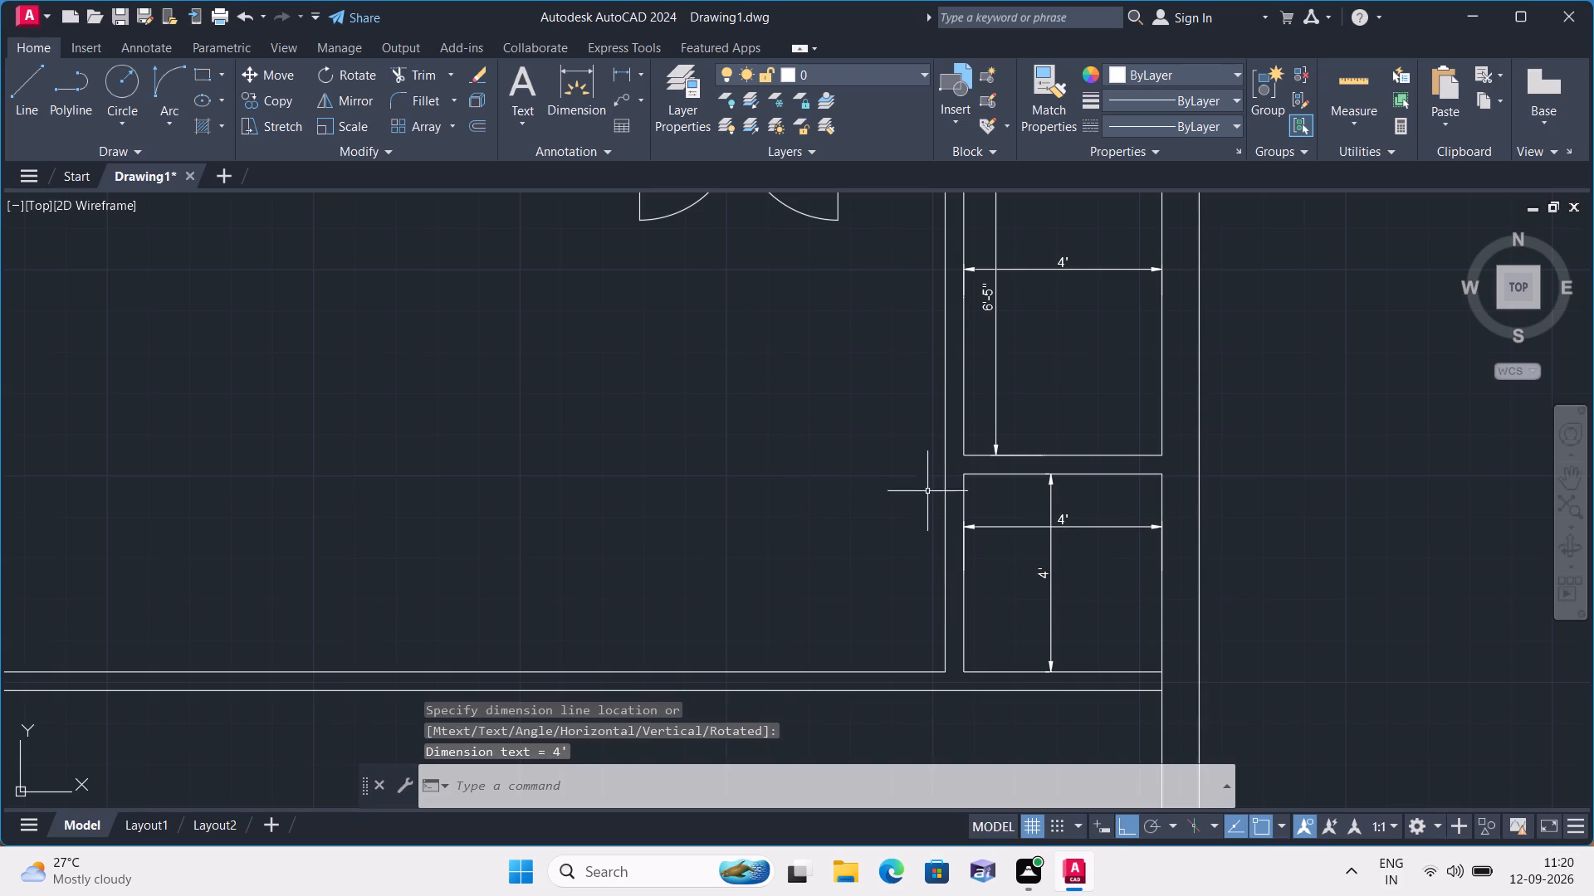
Add linear dimensions for the width and height of the left room below the staircase.
{"action": "scroll", "coordinate": [589, 408], "scroll_direction": "down", "scroll_amount": 2}
{"action": "scroll", "coordinate": [439, 401], "scroll_direction": "down", "scroll_amount": 1}
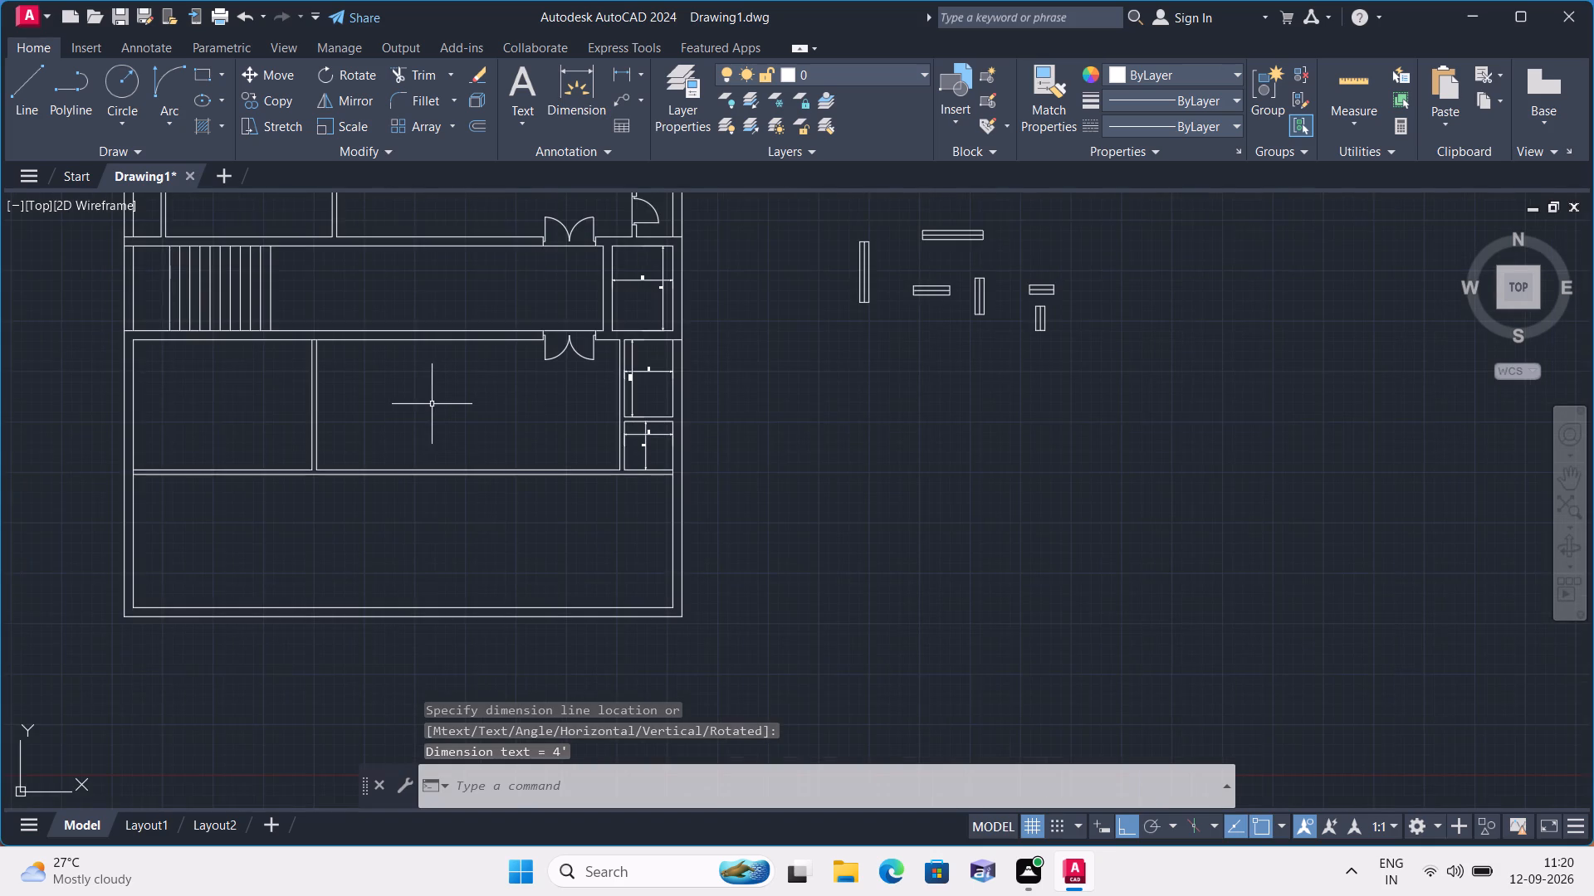
{"action": "middle_click_drag", "start_coordinate": [428, 407], "coordinate": [645, 399]}
{"action": "scroll", "coordinate": [428, 407], "scroll_direction": "down", "scroll_amount": 1}
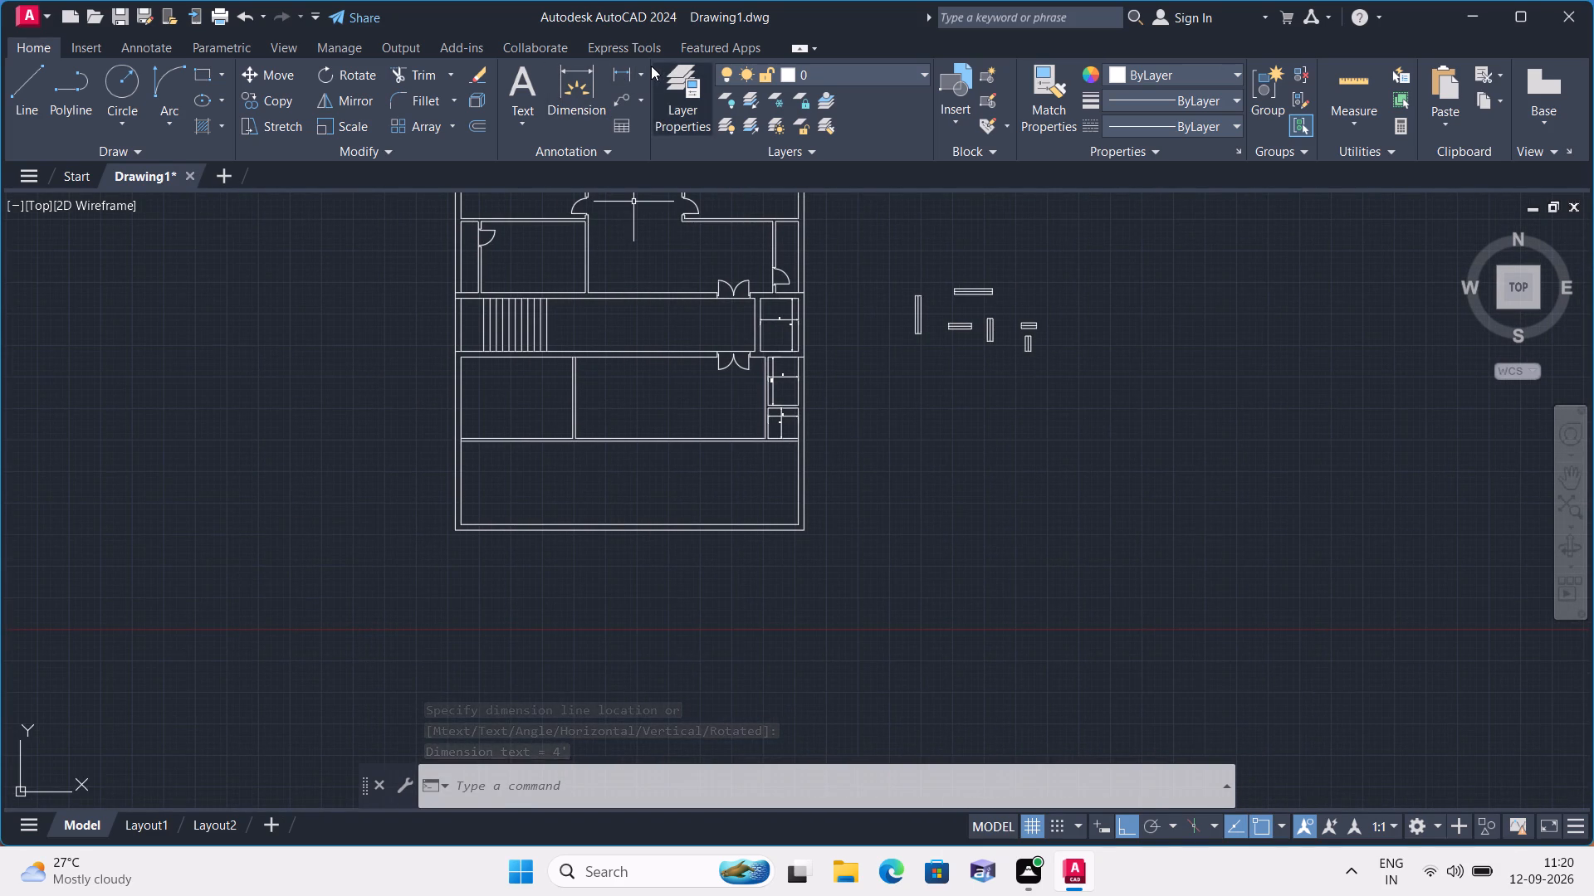
{"action": "left_click", "coordinate": [637, 81]}
{"action": "left_click", "coordinate": [650, 106]}
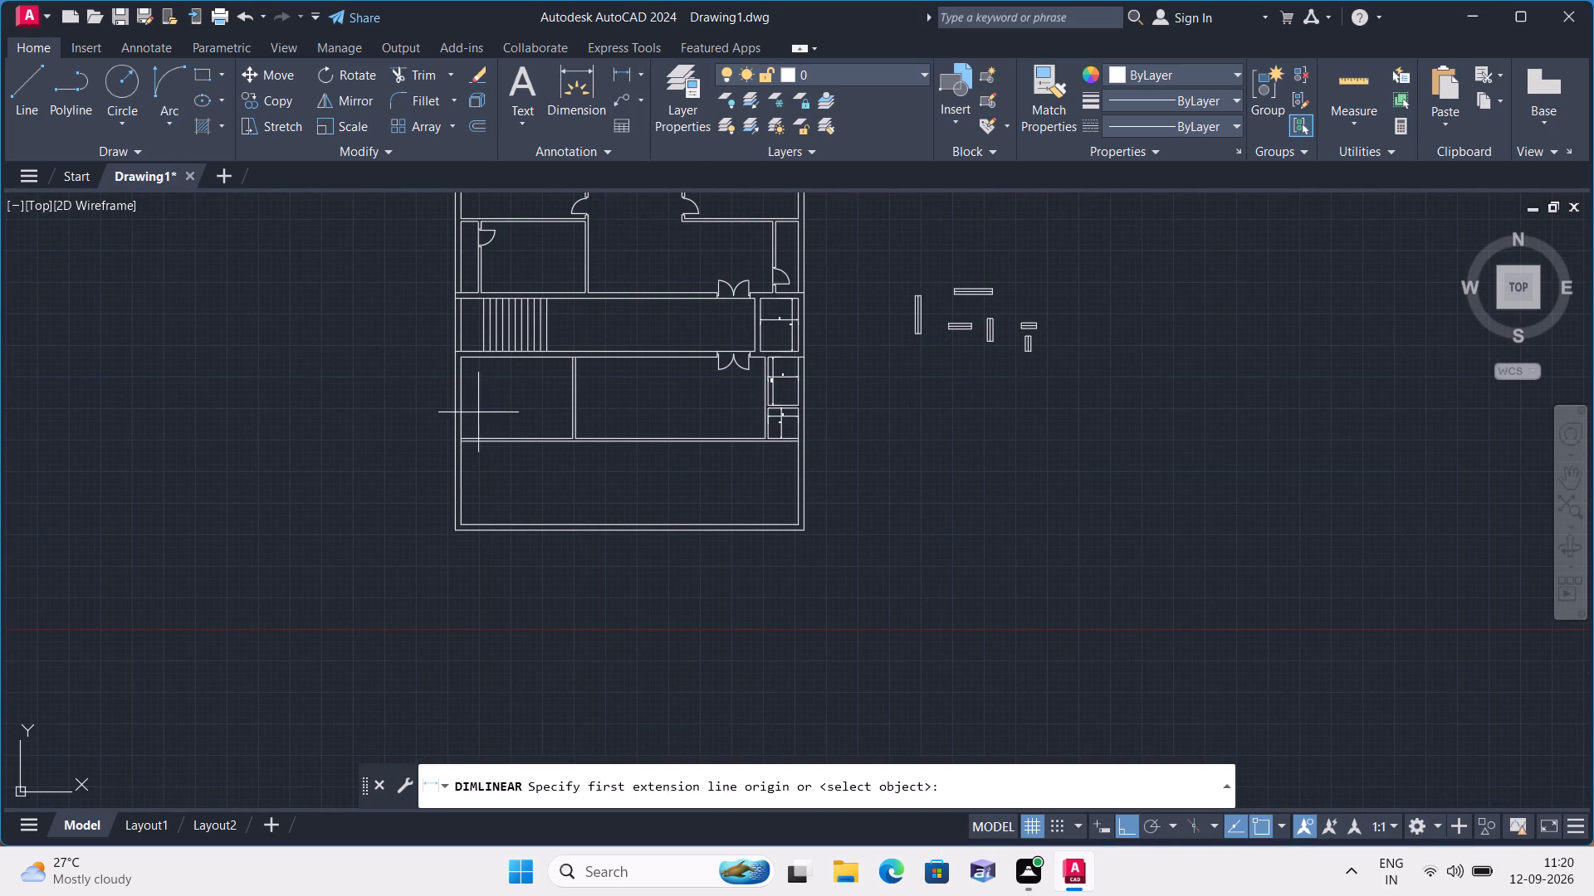
{"action": "scroll", "coordinate": [452, 419], "scroll_direction": "up", "scroll_amount": 2}
{"action": "left_click", "coordinate": [468, 380]}
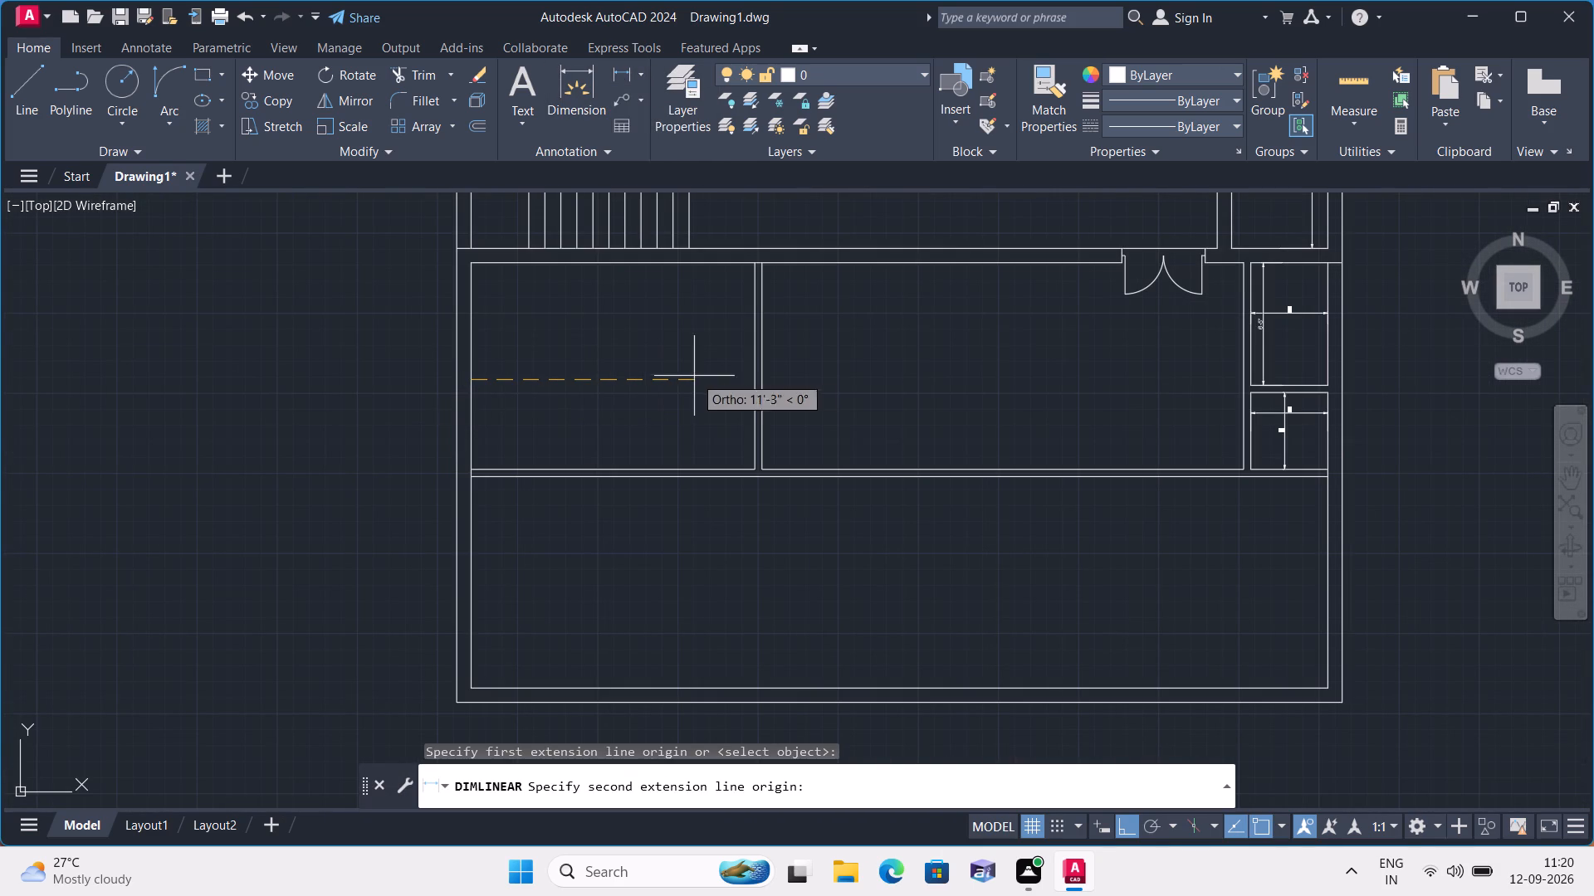
{"action": "left_click", "coordinate": [751, 379]}
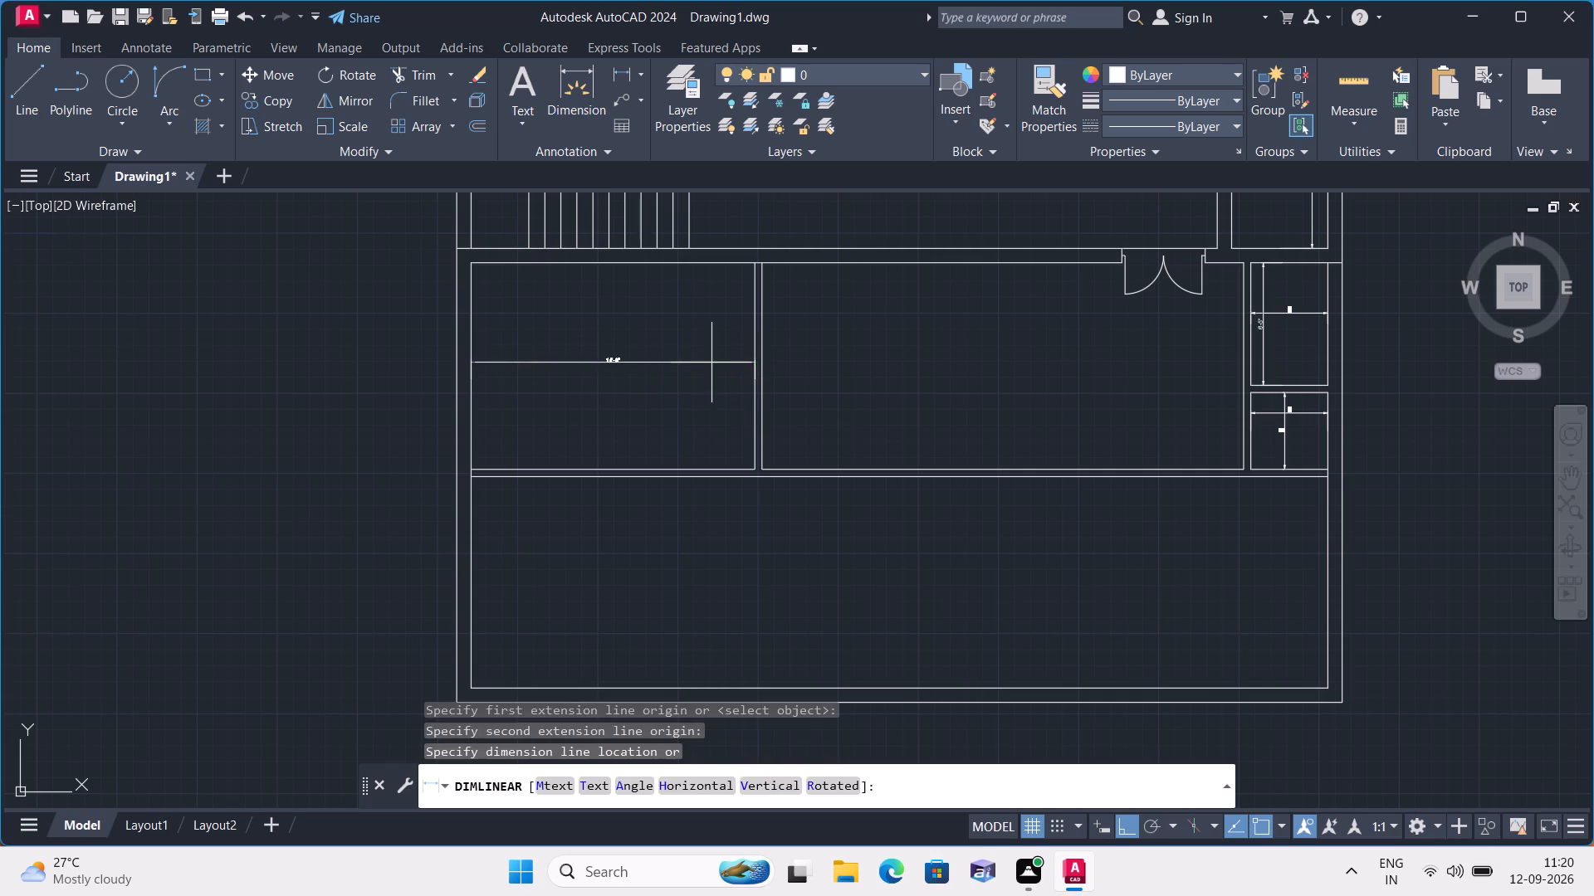
{"action": "left_click", "coordinate": [692, 353]}
{"action": "left_click", "coordinate": [634, 75]}
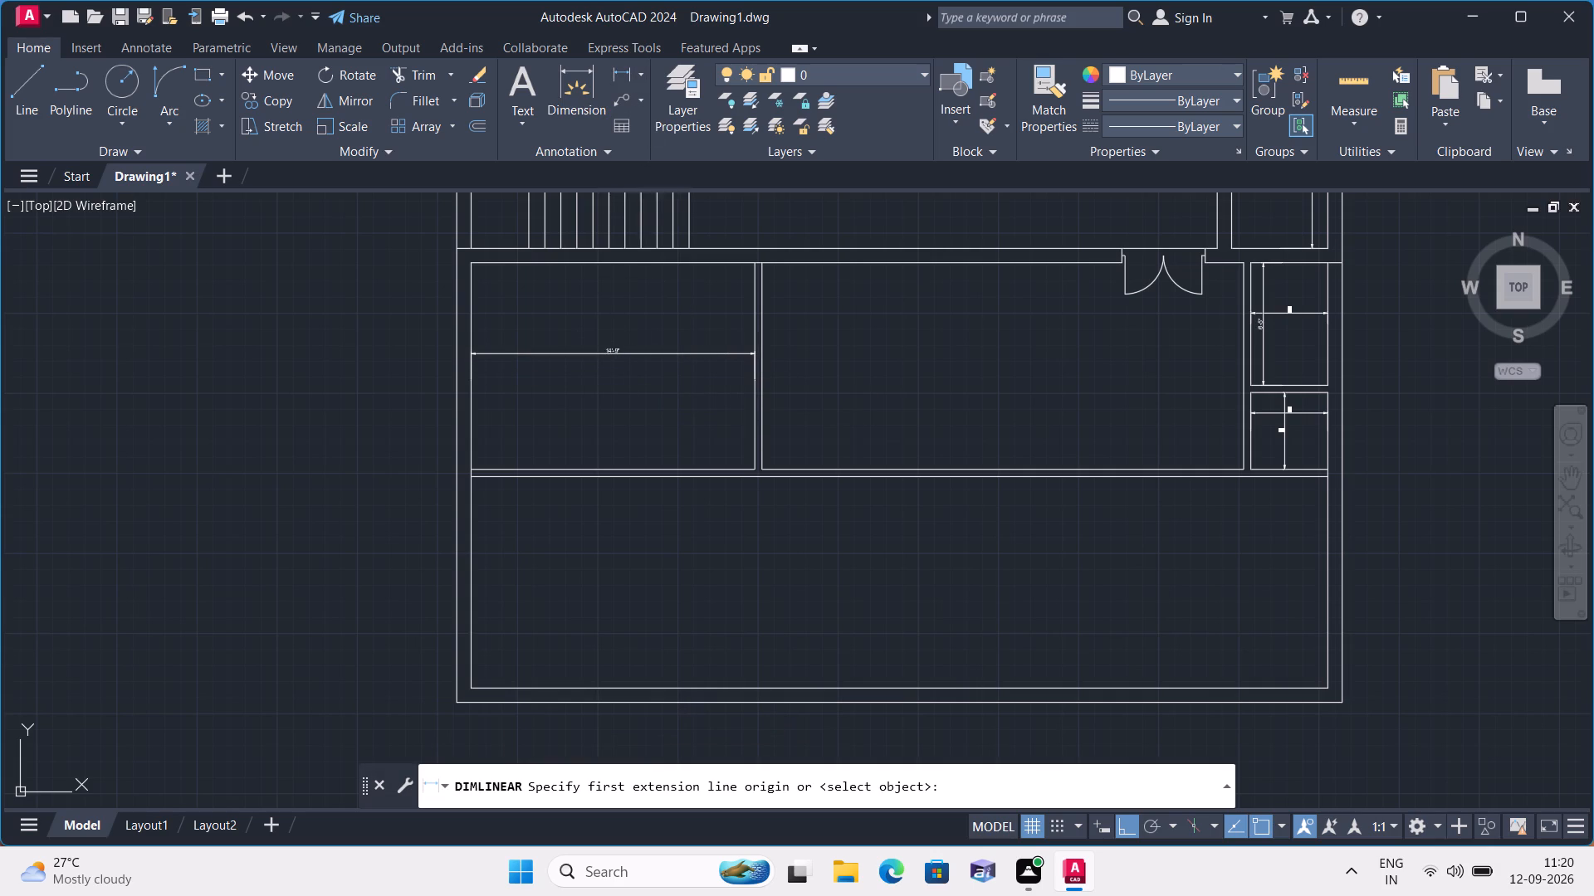
{"action": "left_click", "coordinate": [599, 263]}
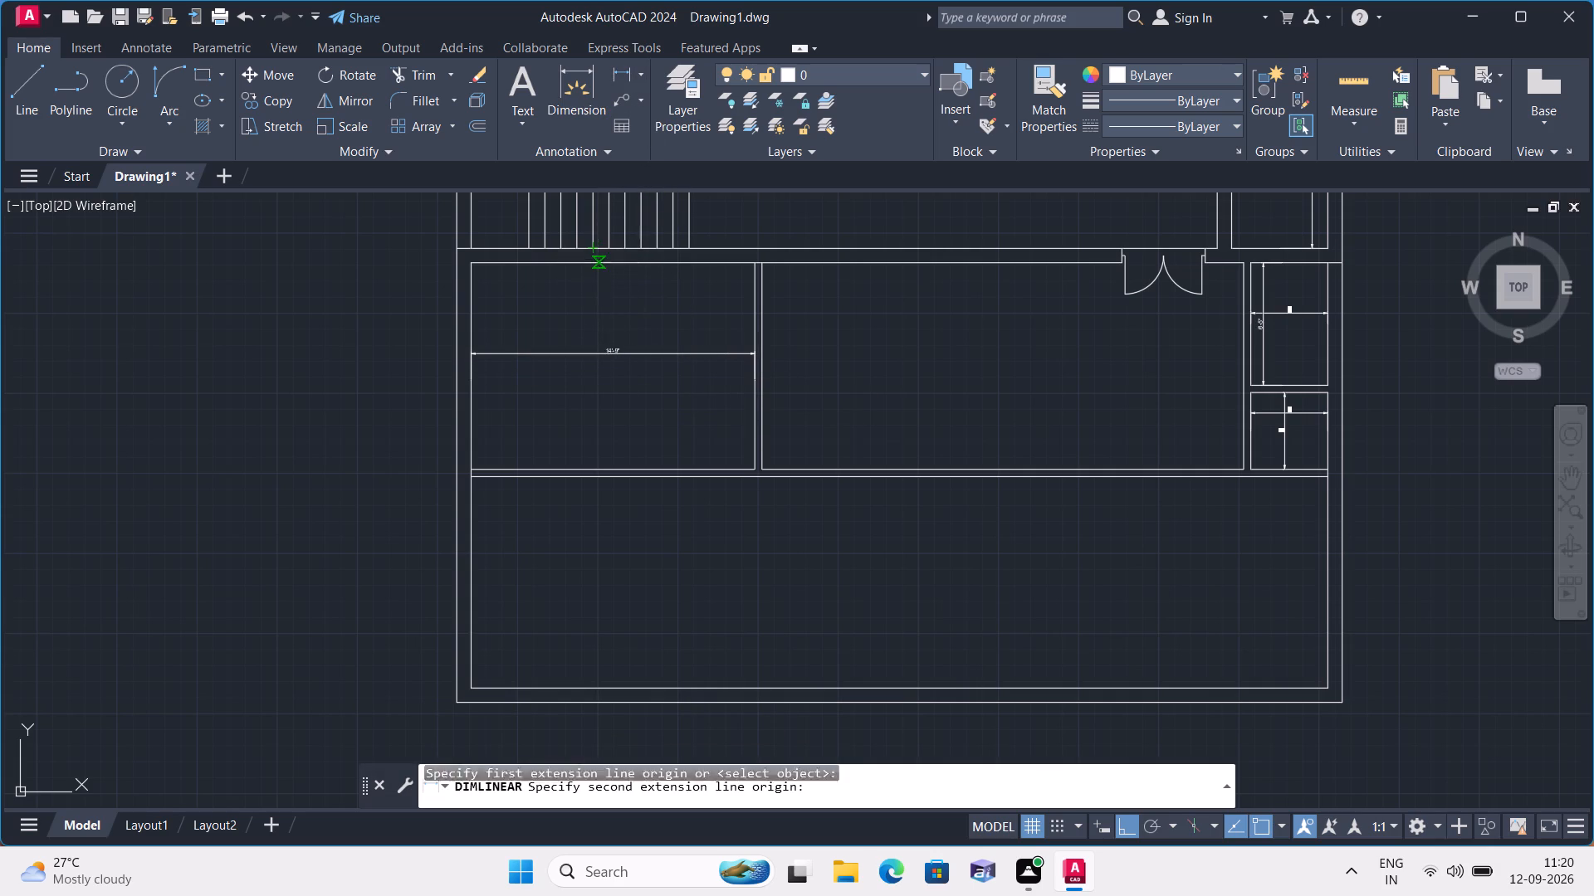
{"action": "left_click", "coordinate": [597, 464]}
{"action": "left_click", "coordinate": [542, 396]}
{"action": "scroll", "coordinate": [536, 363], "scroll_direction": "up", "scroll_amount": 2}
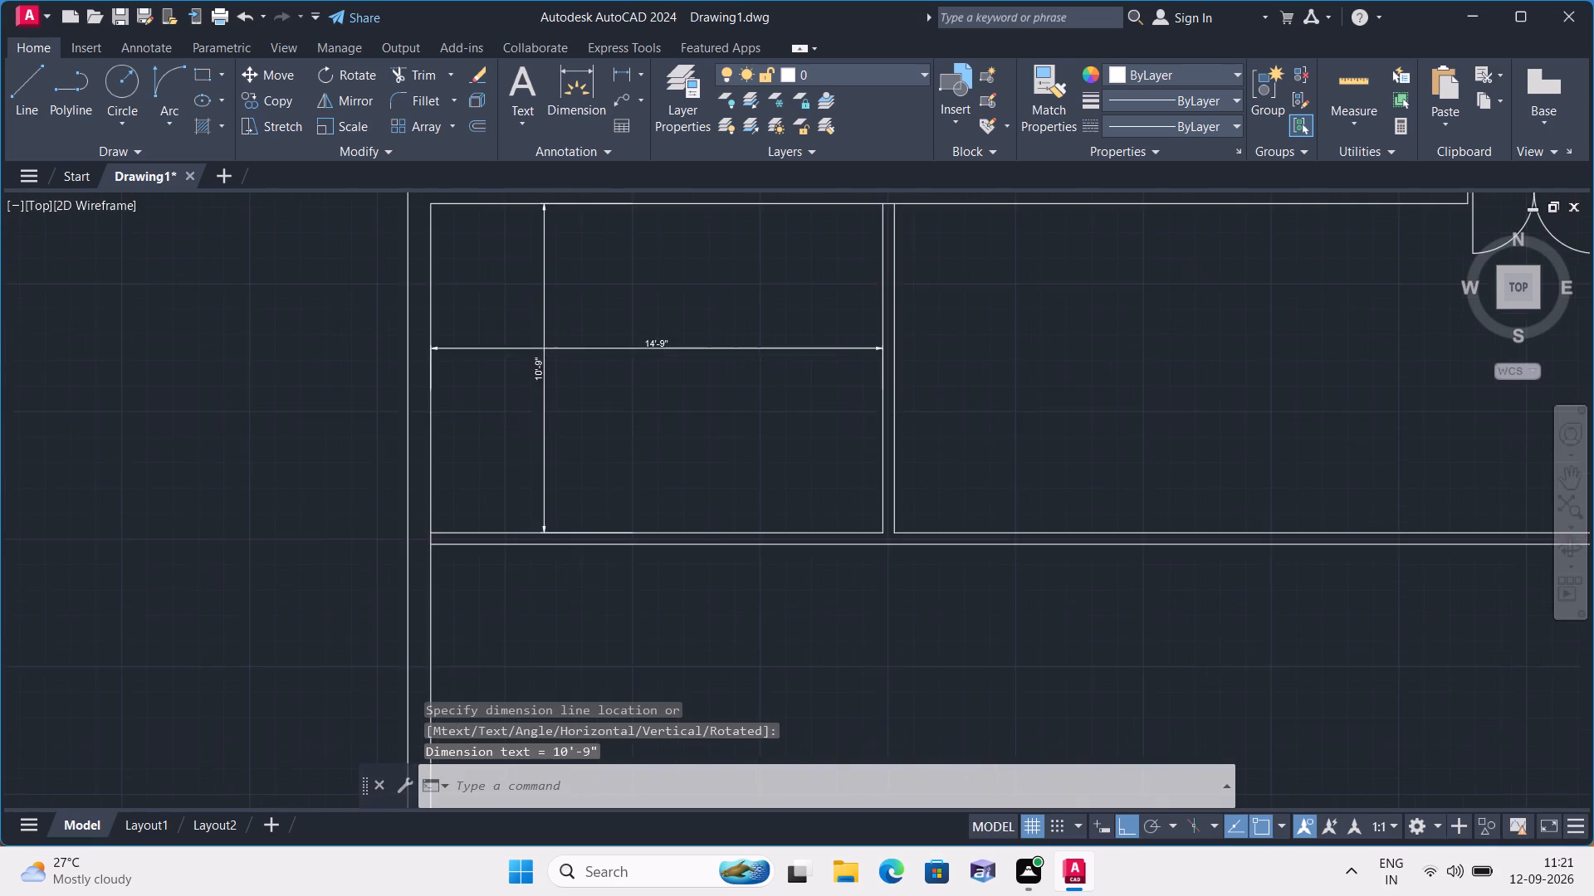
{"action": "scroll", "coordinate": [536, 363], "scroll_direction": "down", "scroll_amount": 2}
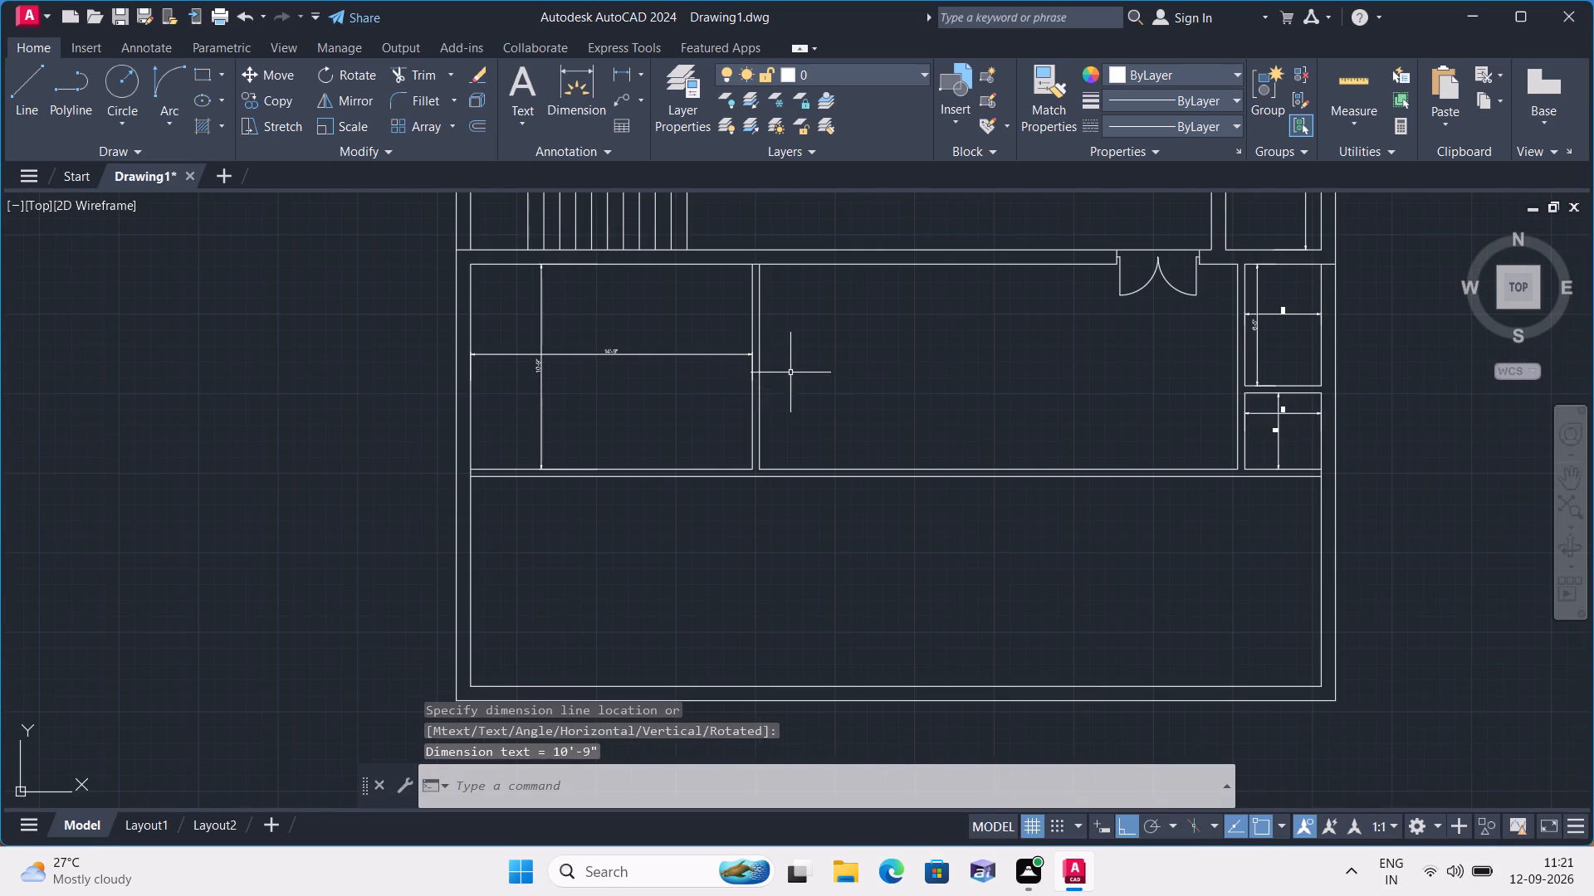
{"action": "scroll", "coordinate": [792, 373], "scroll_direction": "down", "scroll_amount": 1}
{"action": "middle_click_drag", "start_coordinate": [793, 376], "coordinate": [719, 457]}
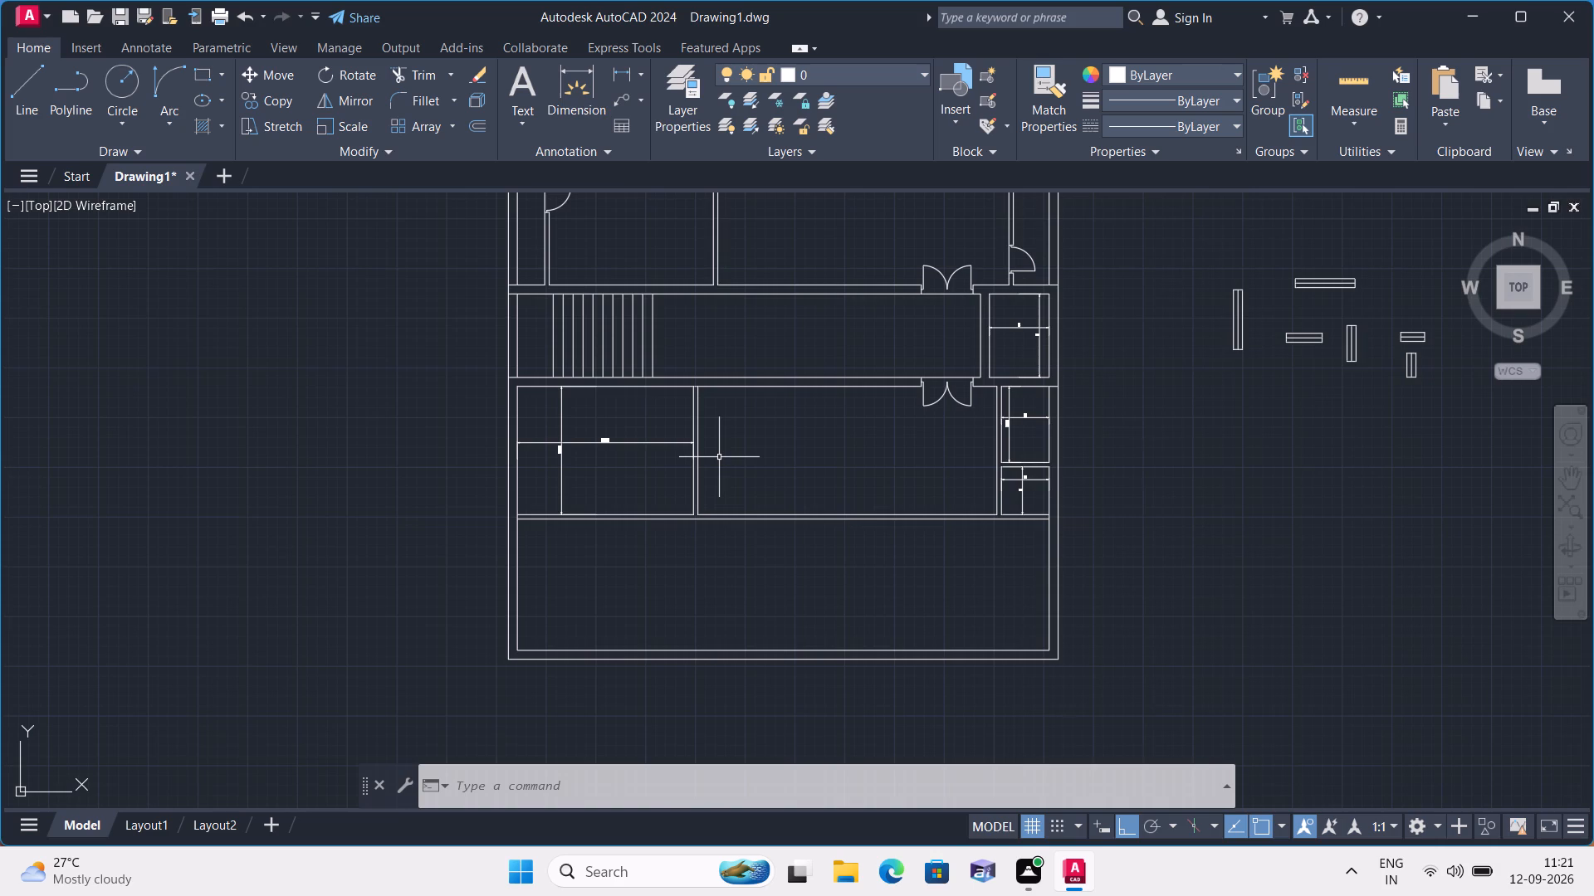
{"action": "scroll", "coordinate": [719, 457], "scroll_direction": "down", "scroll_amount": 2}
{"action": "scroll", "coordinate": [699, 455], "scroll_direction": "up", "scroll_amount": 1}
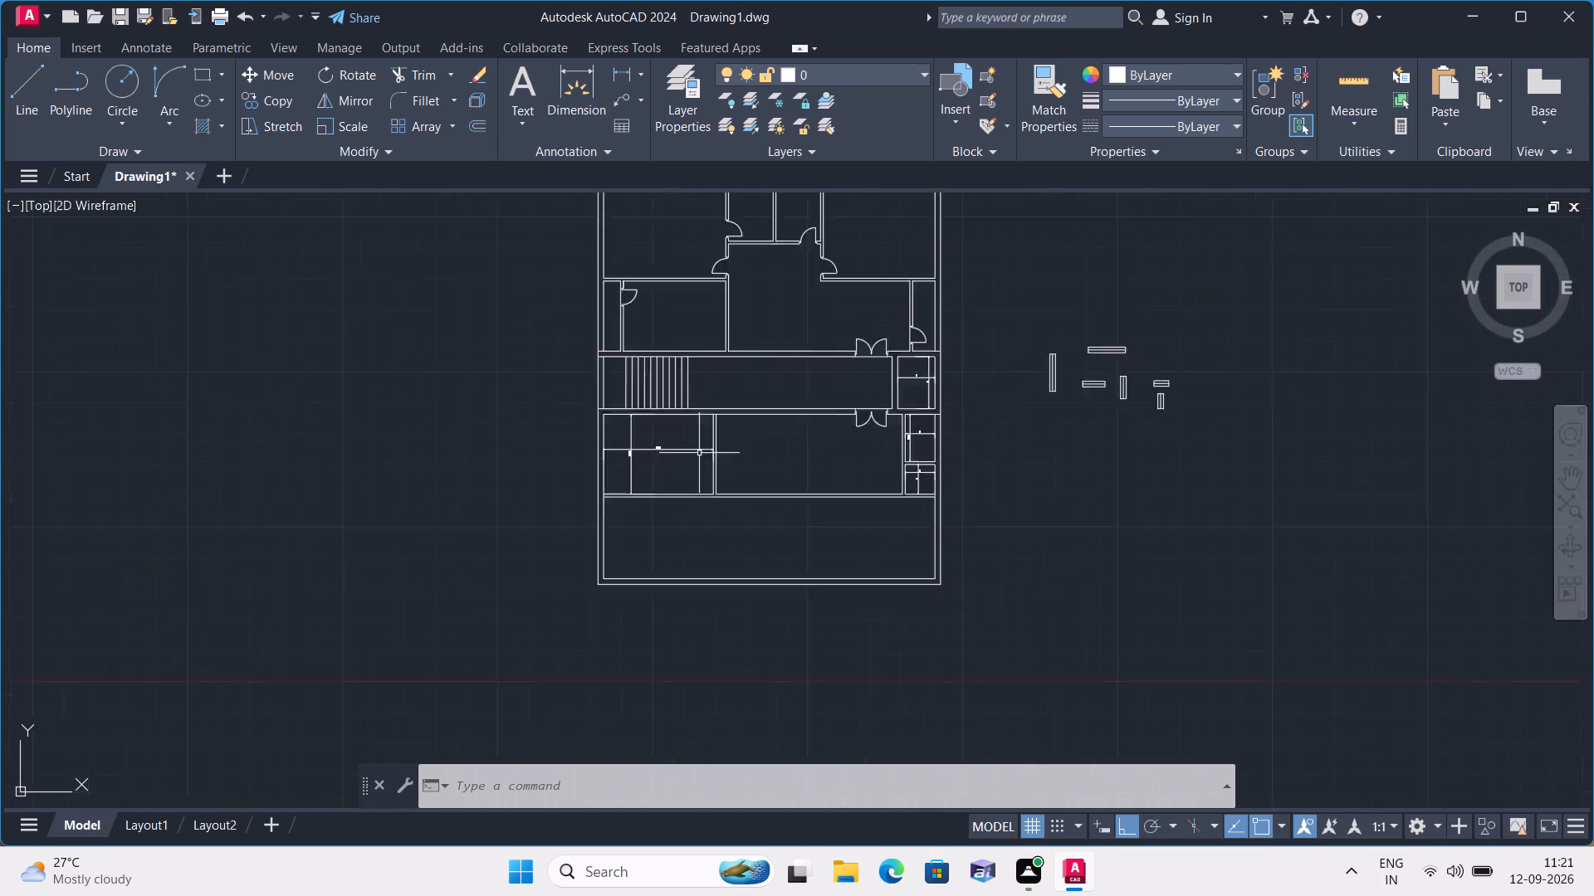
Erase the width and height dimensions of the left room and the two small right-wall rooms below the staircase corridor.
{"action": "scroll", "coordinate": [699, 452], "scroll_direction": "up", "scroll_amount": 3}
{"action": "scroll", "coordinate": [681, 511], "scroll_direction": "down", "scroll_amount": 2}
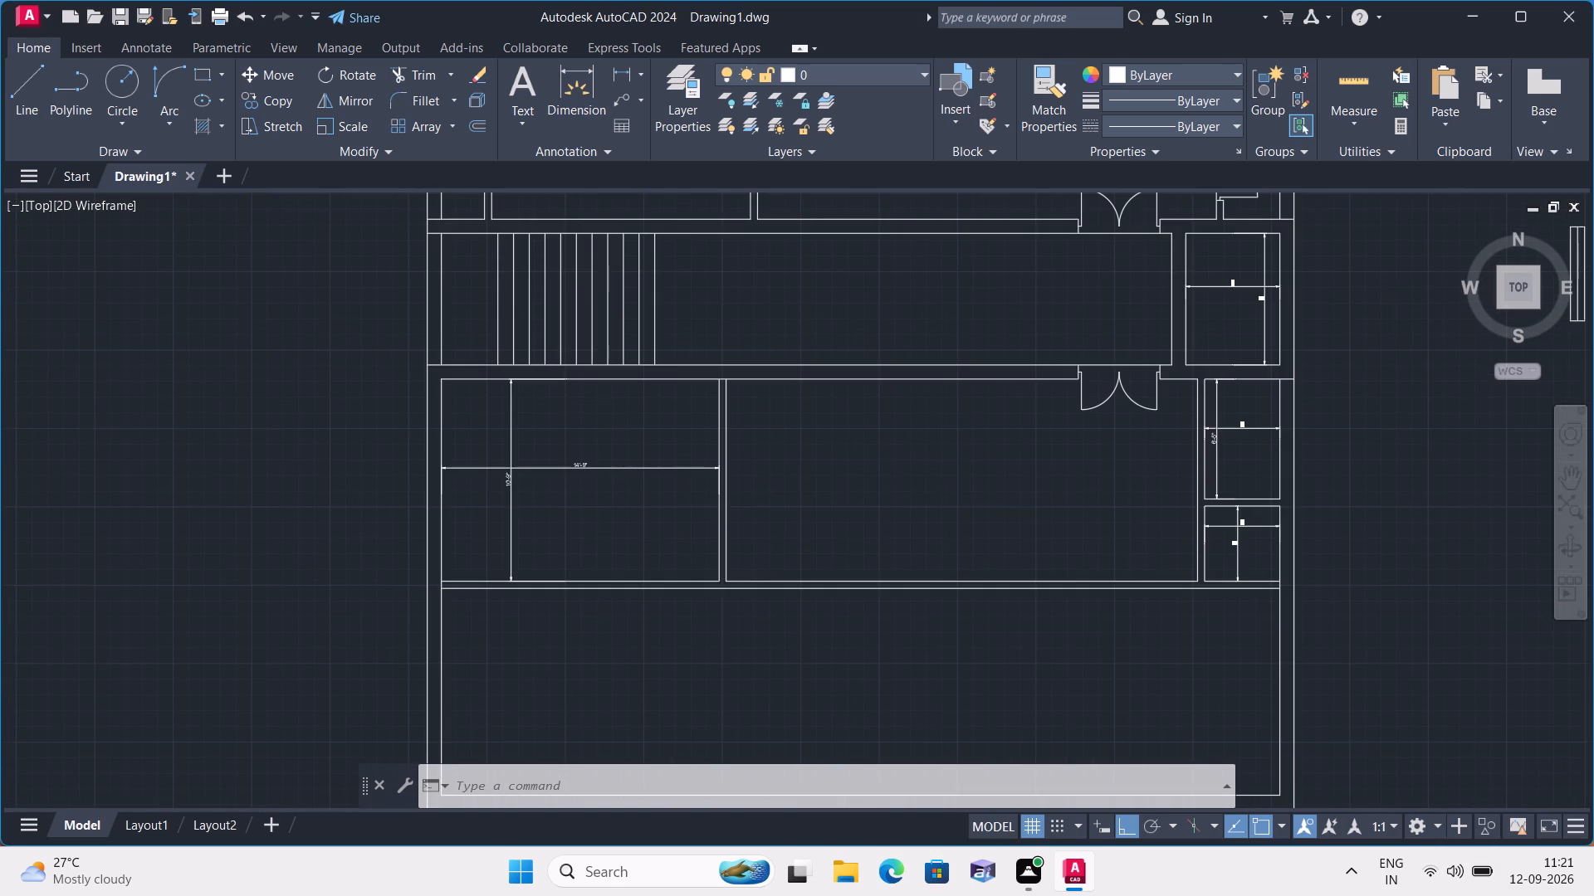
{"action": "scroll", "coordinate": [650, 465], "scroll_direction": "up", "scroll_amount": 3}
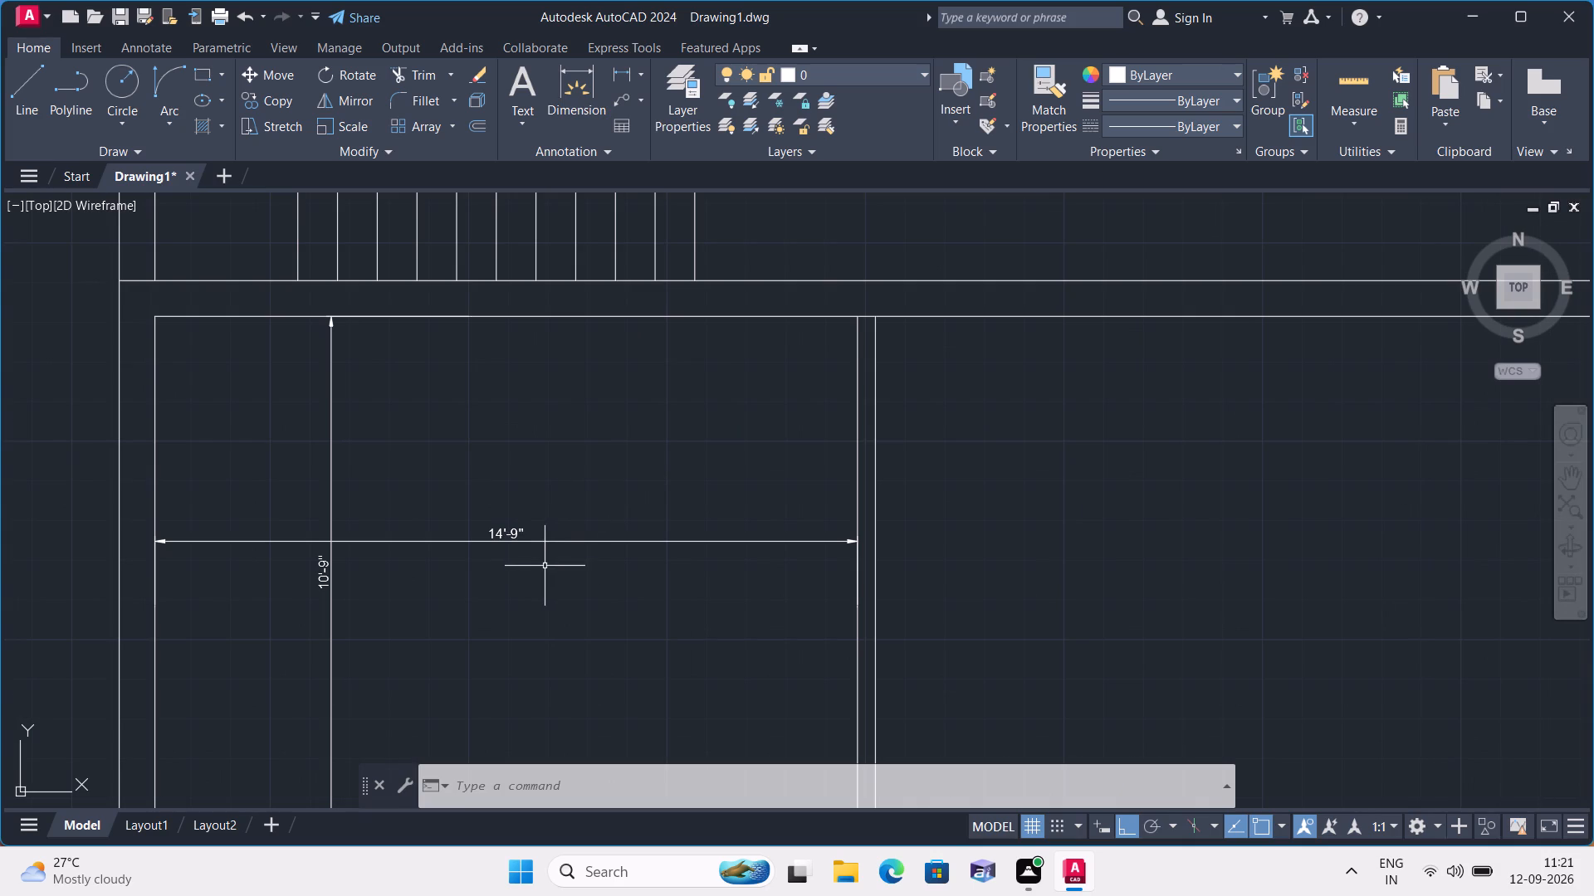
{"action": "left_click", "coordinate": [423, 539]}
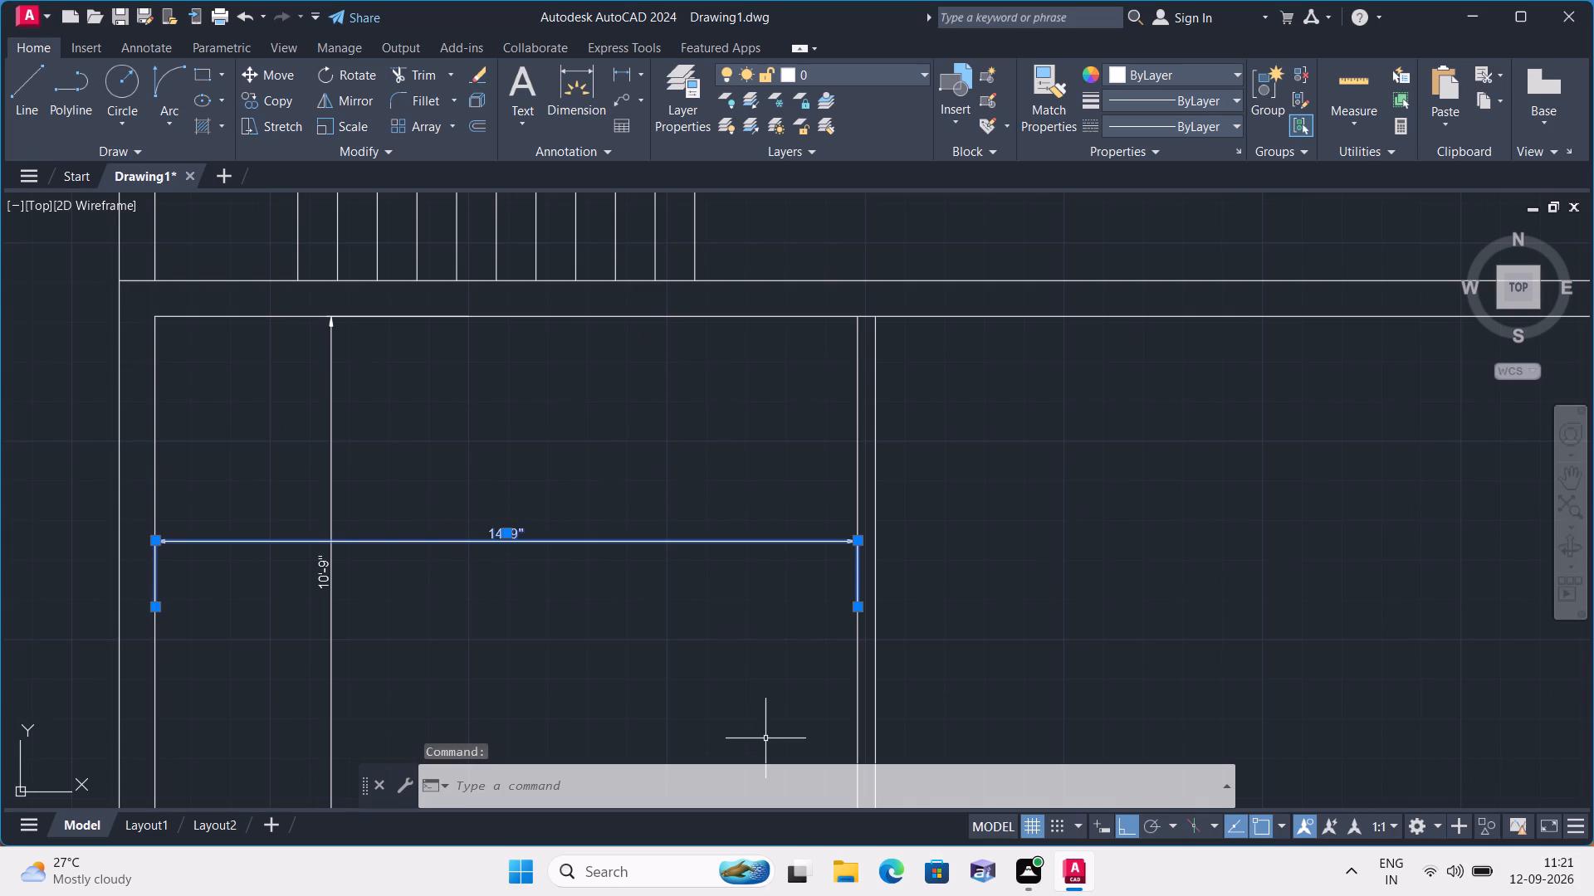
{"action": "scroll", "coordinate": [788, 671], "scroll_direction": "up", "scroll_amount": 1}
{"action": "scroll", "coordinate": [590, 363], "scroll_direction": "down", "scroll_amount": 2}
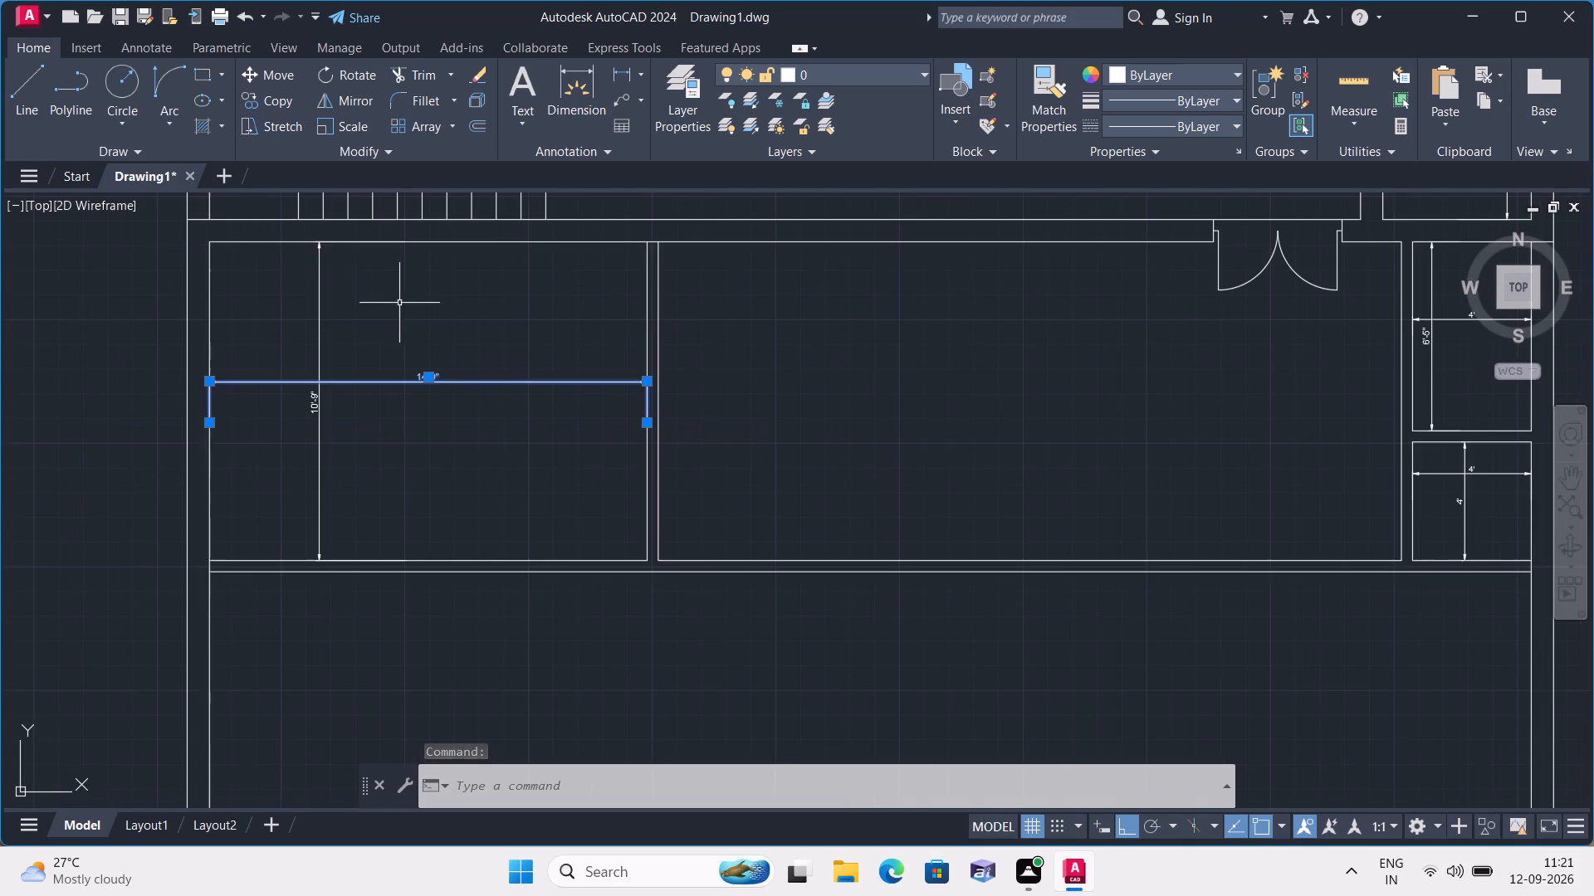
{"action": "left_click", "coordinate": [336, 299]}
{"action": "left_click", "coordinate": [294, 336]}
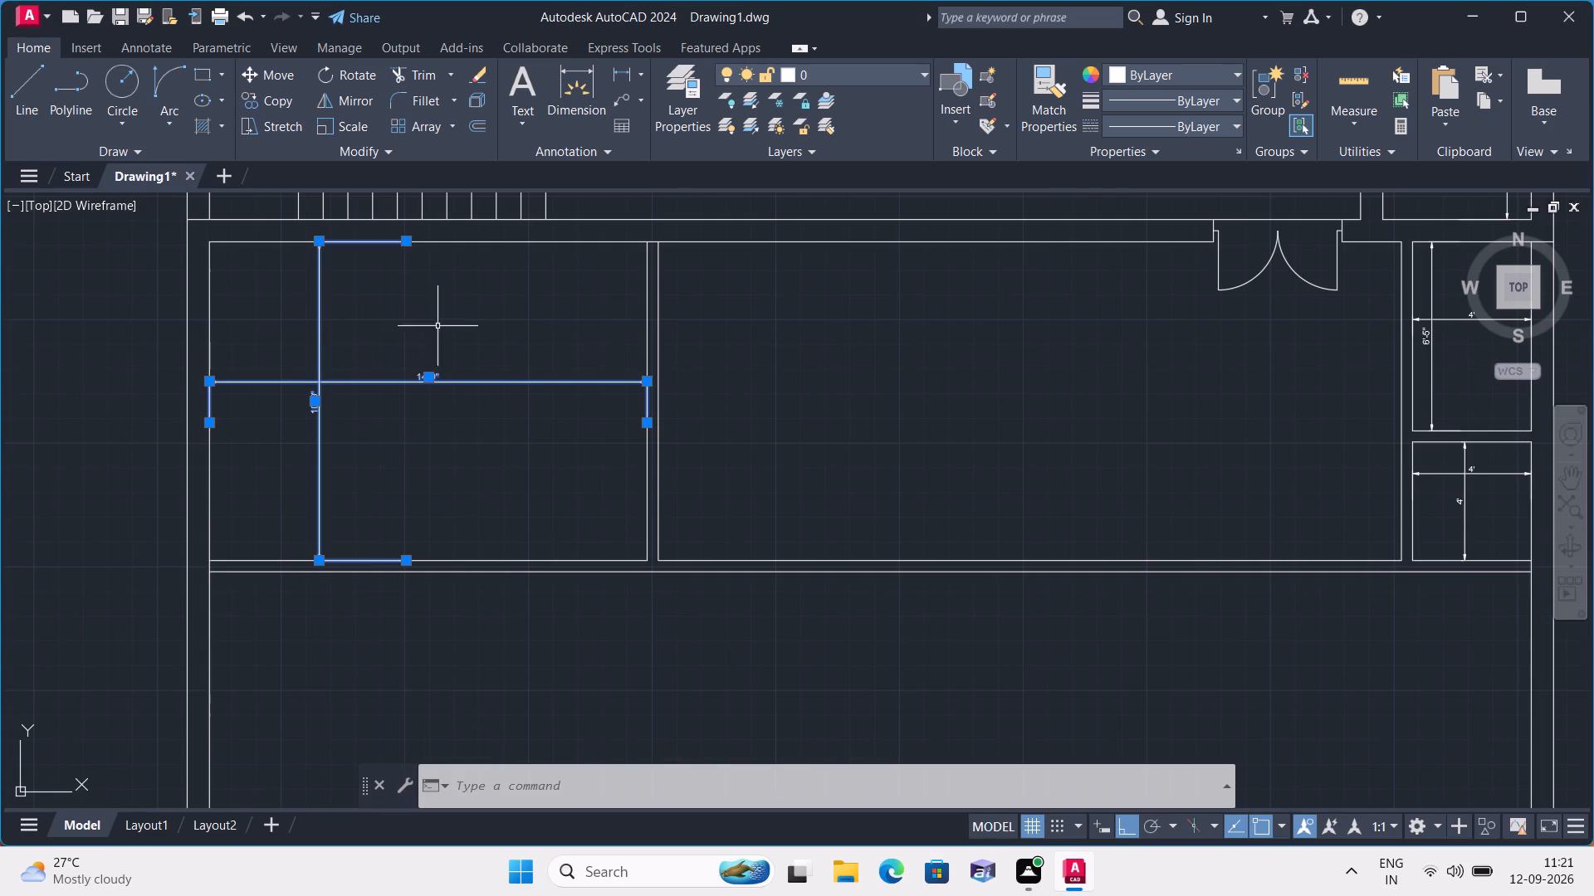
{"action": "scroll", "coordinate": [1403, 342], "scroll_direction": "down", "scroll_amount": 1}
{"action": "middle_click_drag", "start_coordinate": [1403, 342], "coordinate": [1002, 326]}
{"action": "scroll", "coordinate": [1002, 326], "scroll_direction": "up", "scroll_amount": 4}
{"action": "left_click", "coordinate": [1062, 197]}
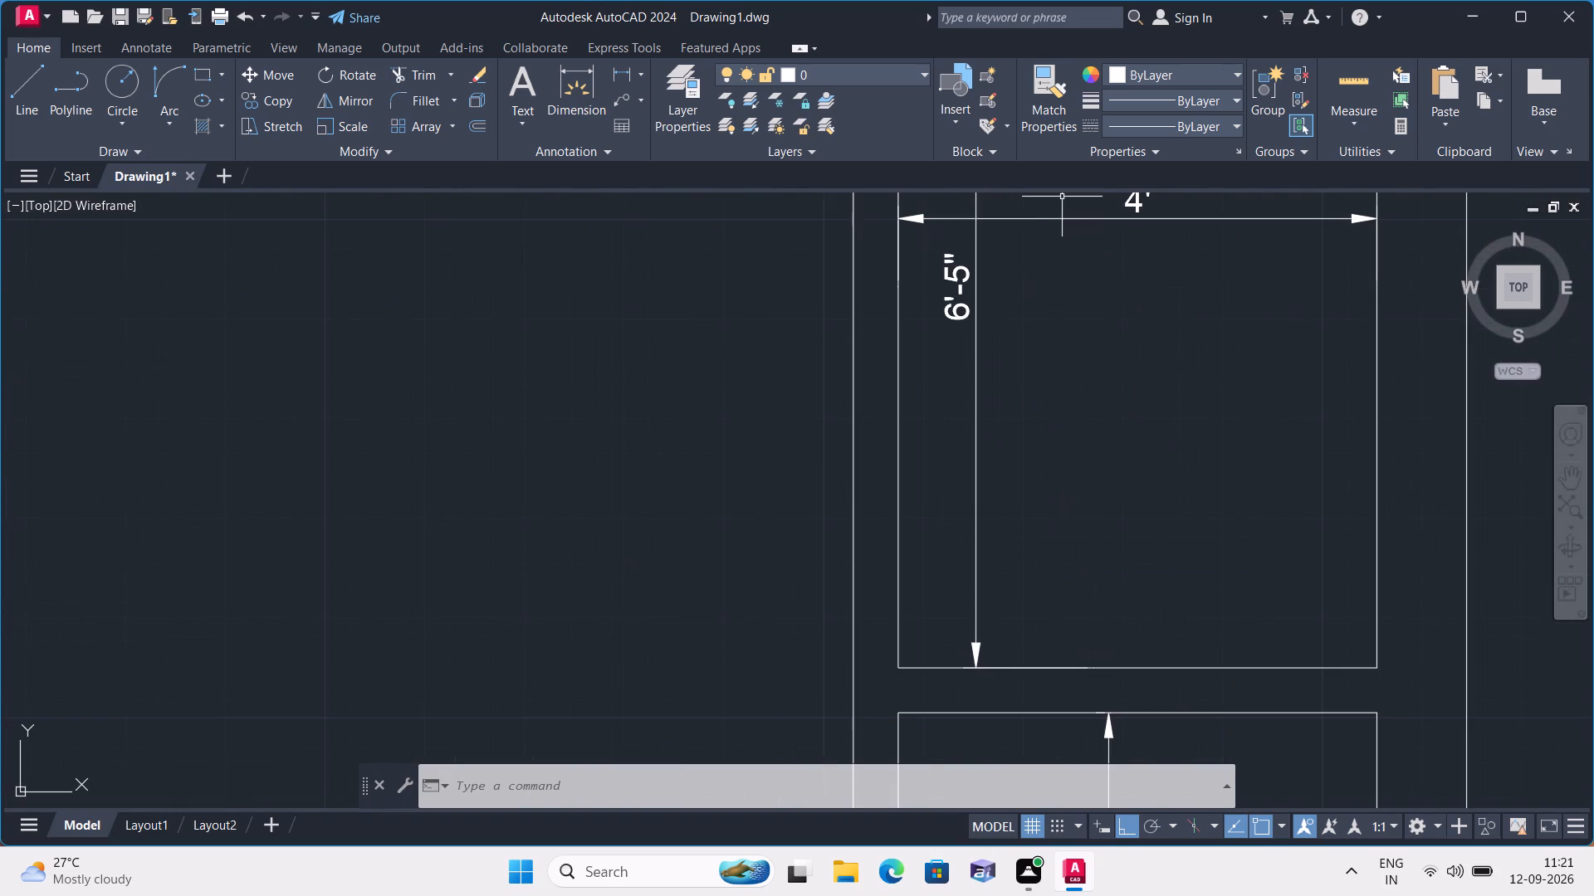
{"action": "left_click", "coordinate": [948, 375]}
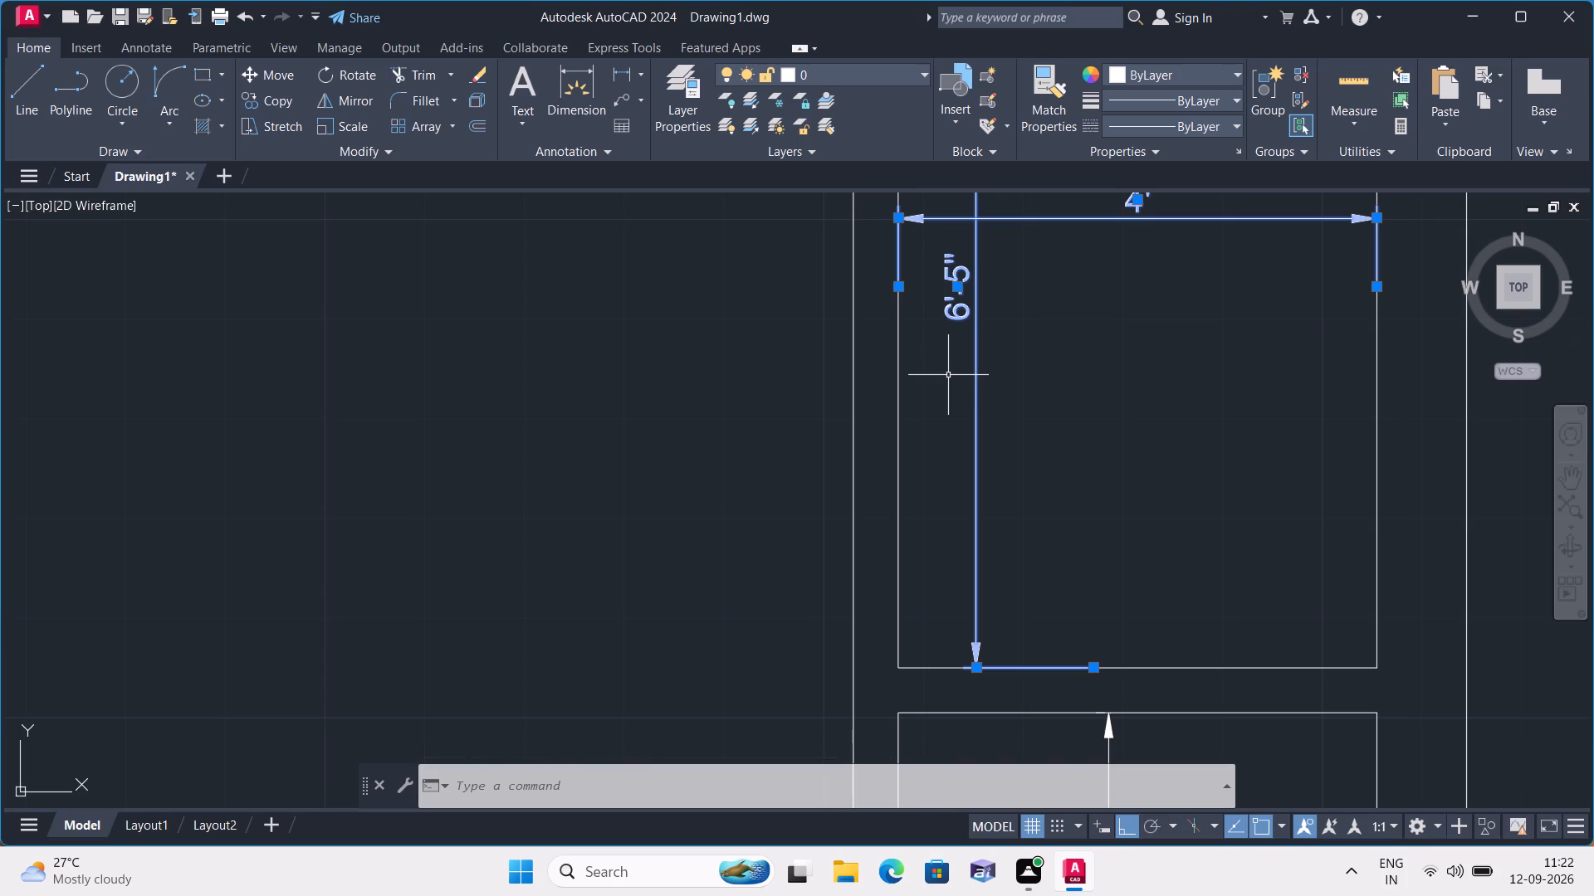
{"action": "scroll", "coordinate": [1123, 443], "scroll_direction": "up", "scroll_amount": 1}
{"action": "middle_click_drag", "start_coordinate": [1136, 490], "coordinate": [1261, 31]}
{"action": "scroll", "coordinate": [1136, 490], "scroll_direction": "down", "scroll_amount": 1}
{"action": "scroll", "coordinate": [1262, 28], "scroll_direction": "down", "scroll_amount": 1}
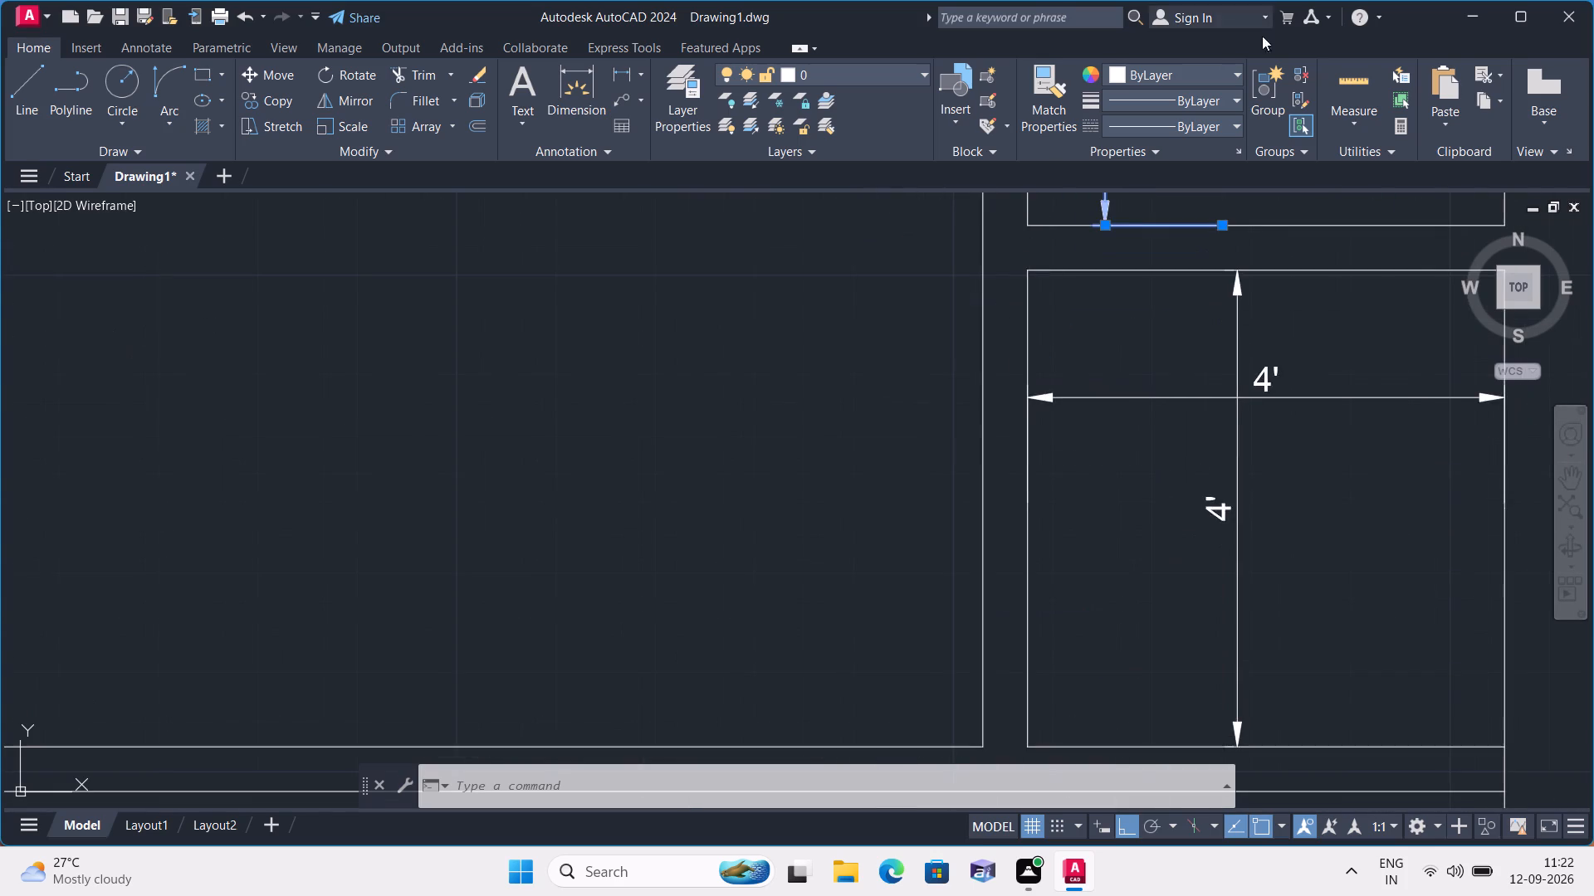
{"action": "scroll", "coordinate": [1194, 292], "scroll_direction": "up", "scroll_amount": 1}
{"action": "left_click", "coordinate": [1358, 402]}
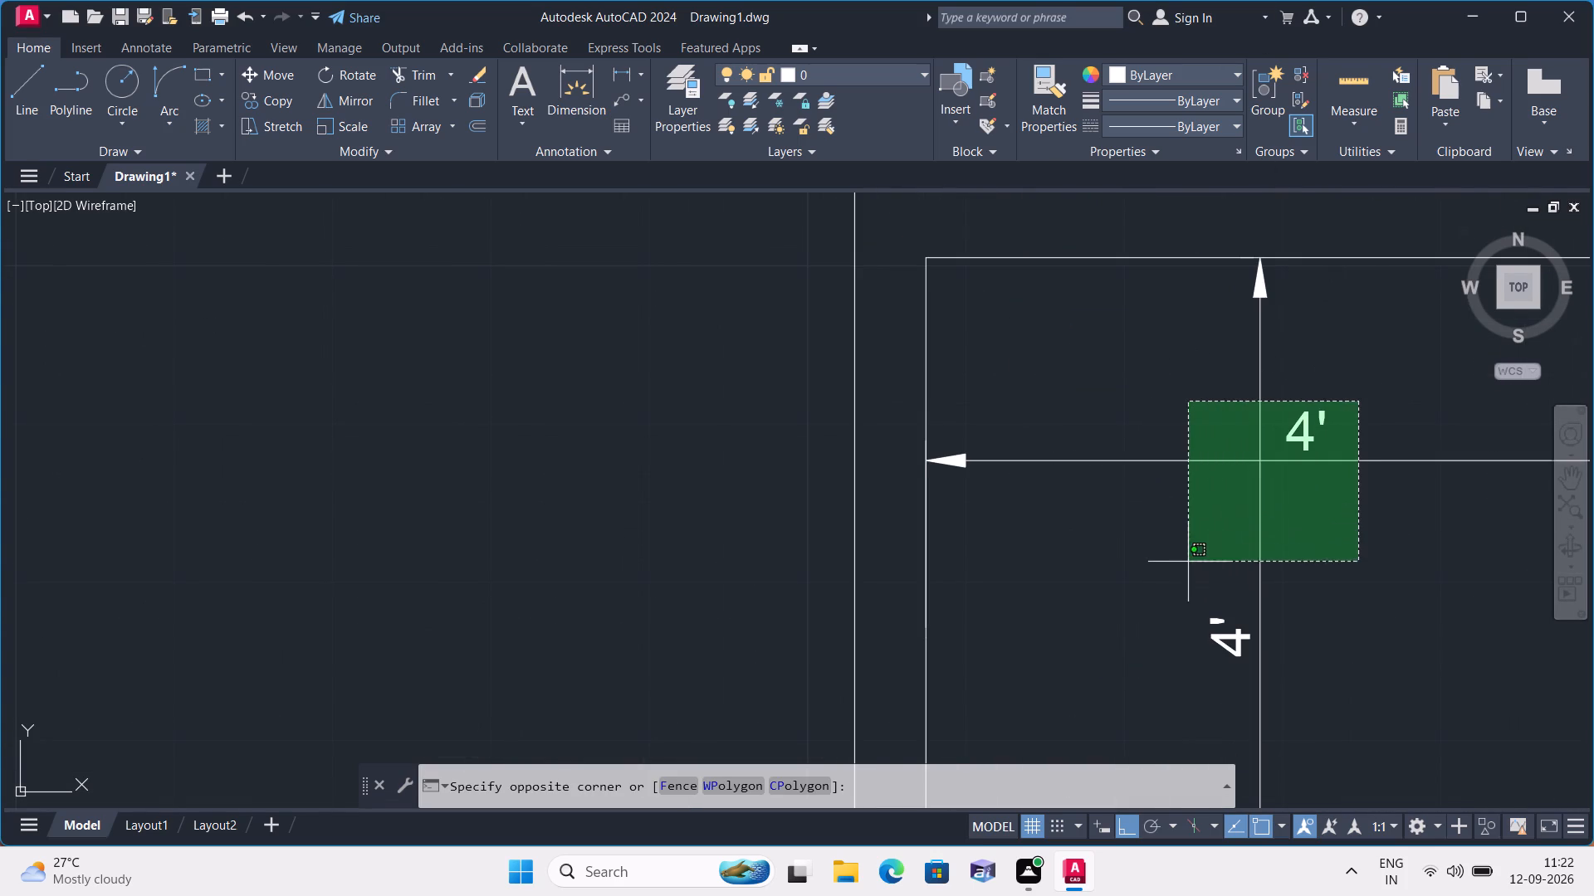
{"action": "left_click", "coordinate": [1188, 562]}
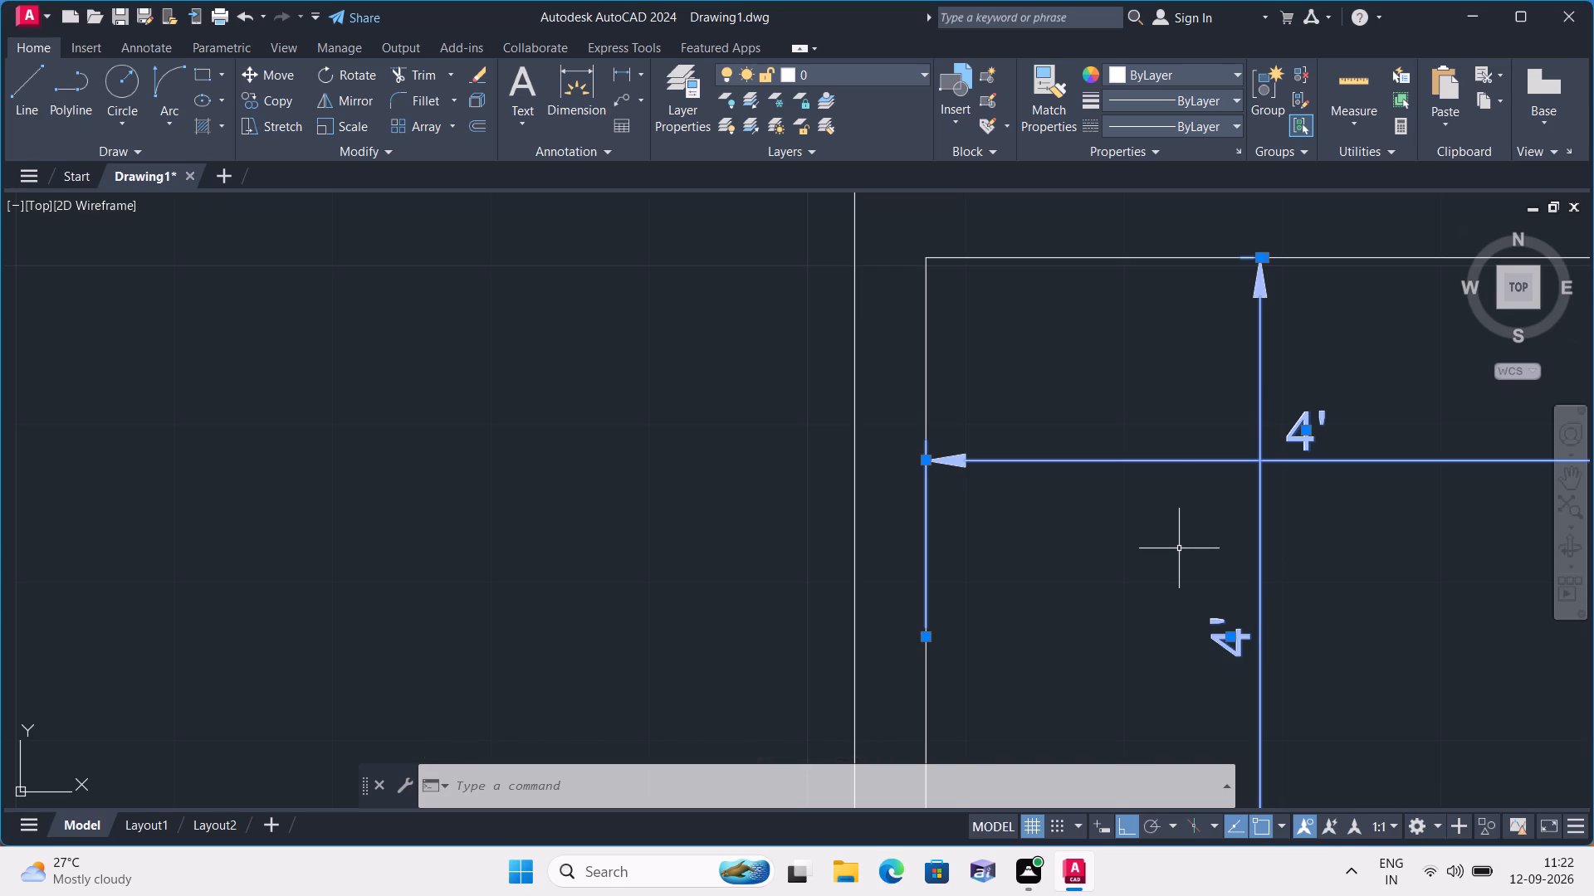
{"action": "key", "text": "Delete"}
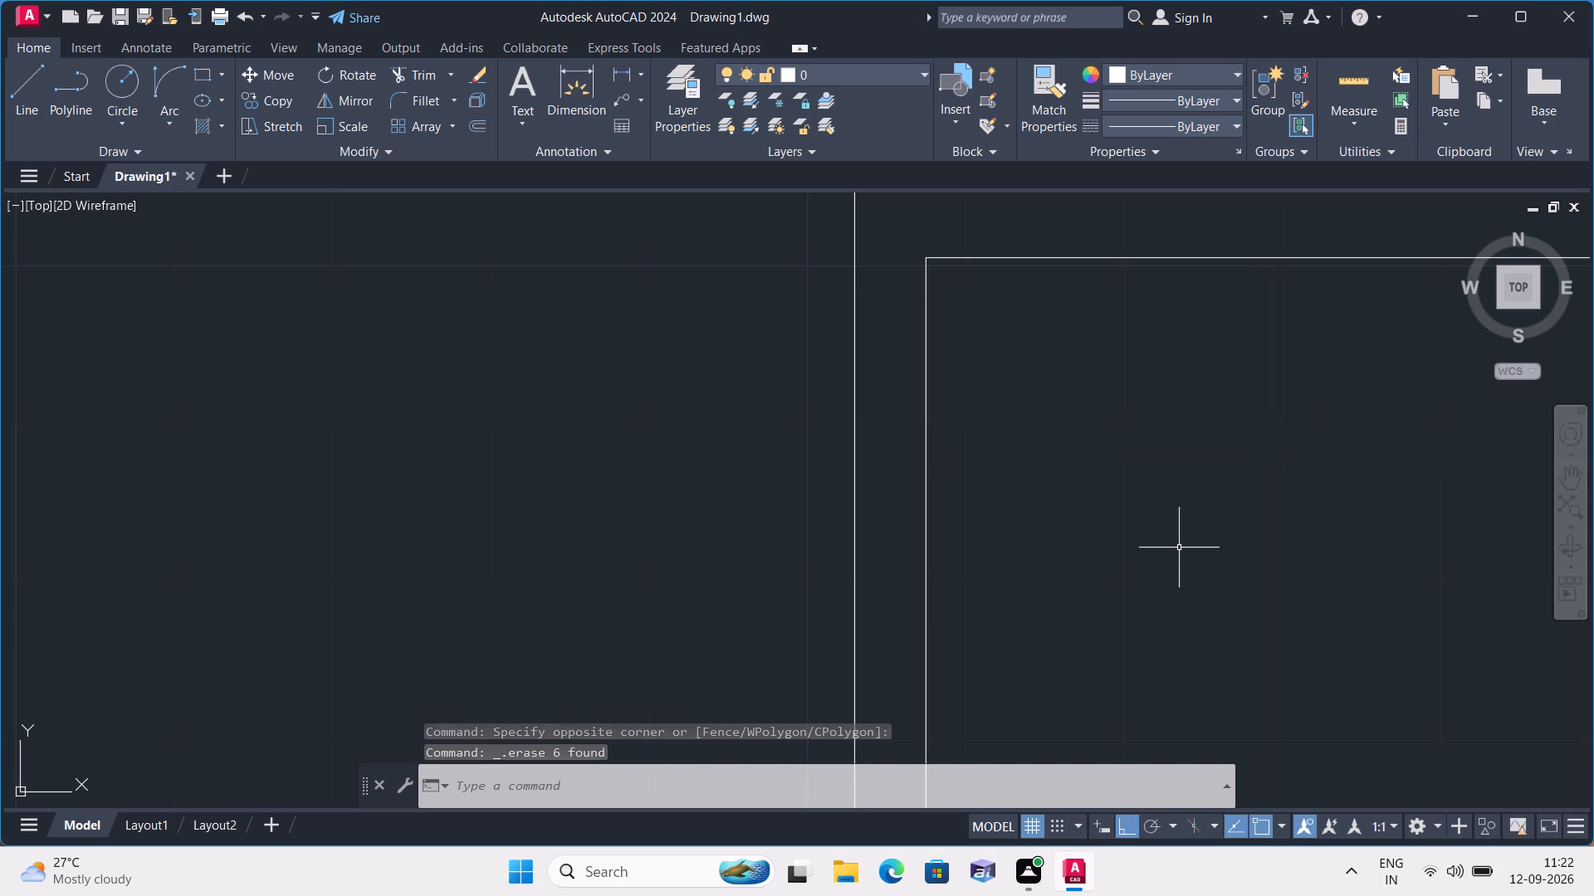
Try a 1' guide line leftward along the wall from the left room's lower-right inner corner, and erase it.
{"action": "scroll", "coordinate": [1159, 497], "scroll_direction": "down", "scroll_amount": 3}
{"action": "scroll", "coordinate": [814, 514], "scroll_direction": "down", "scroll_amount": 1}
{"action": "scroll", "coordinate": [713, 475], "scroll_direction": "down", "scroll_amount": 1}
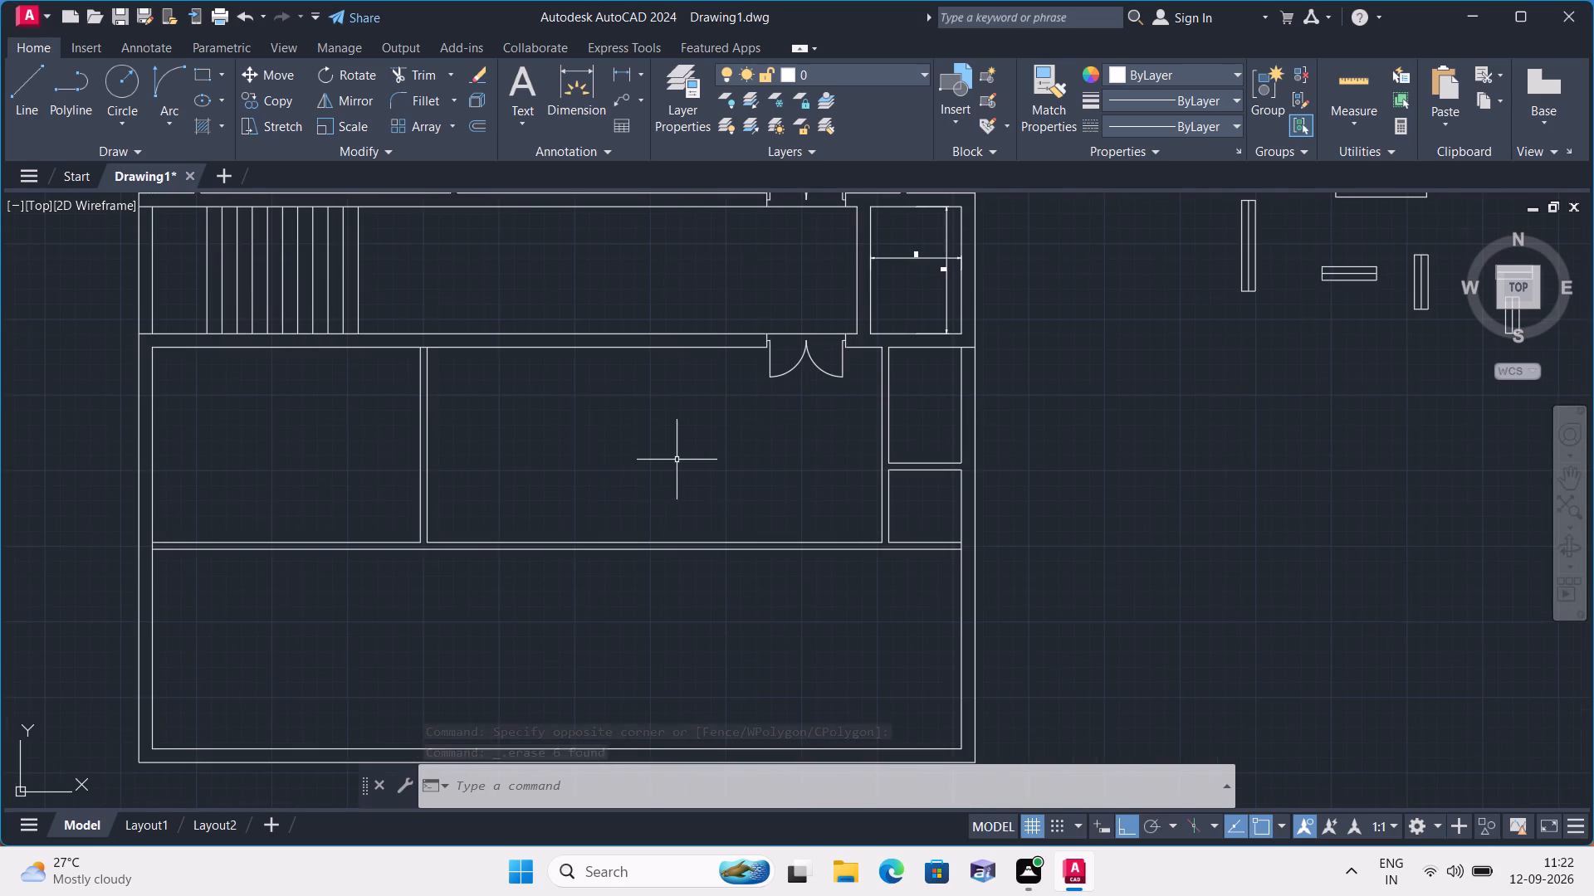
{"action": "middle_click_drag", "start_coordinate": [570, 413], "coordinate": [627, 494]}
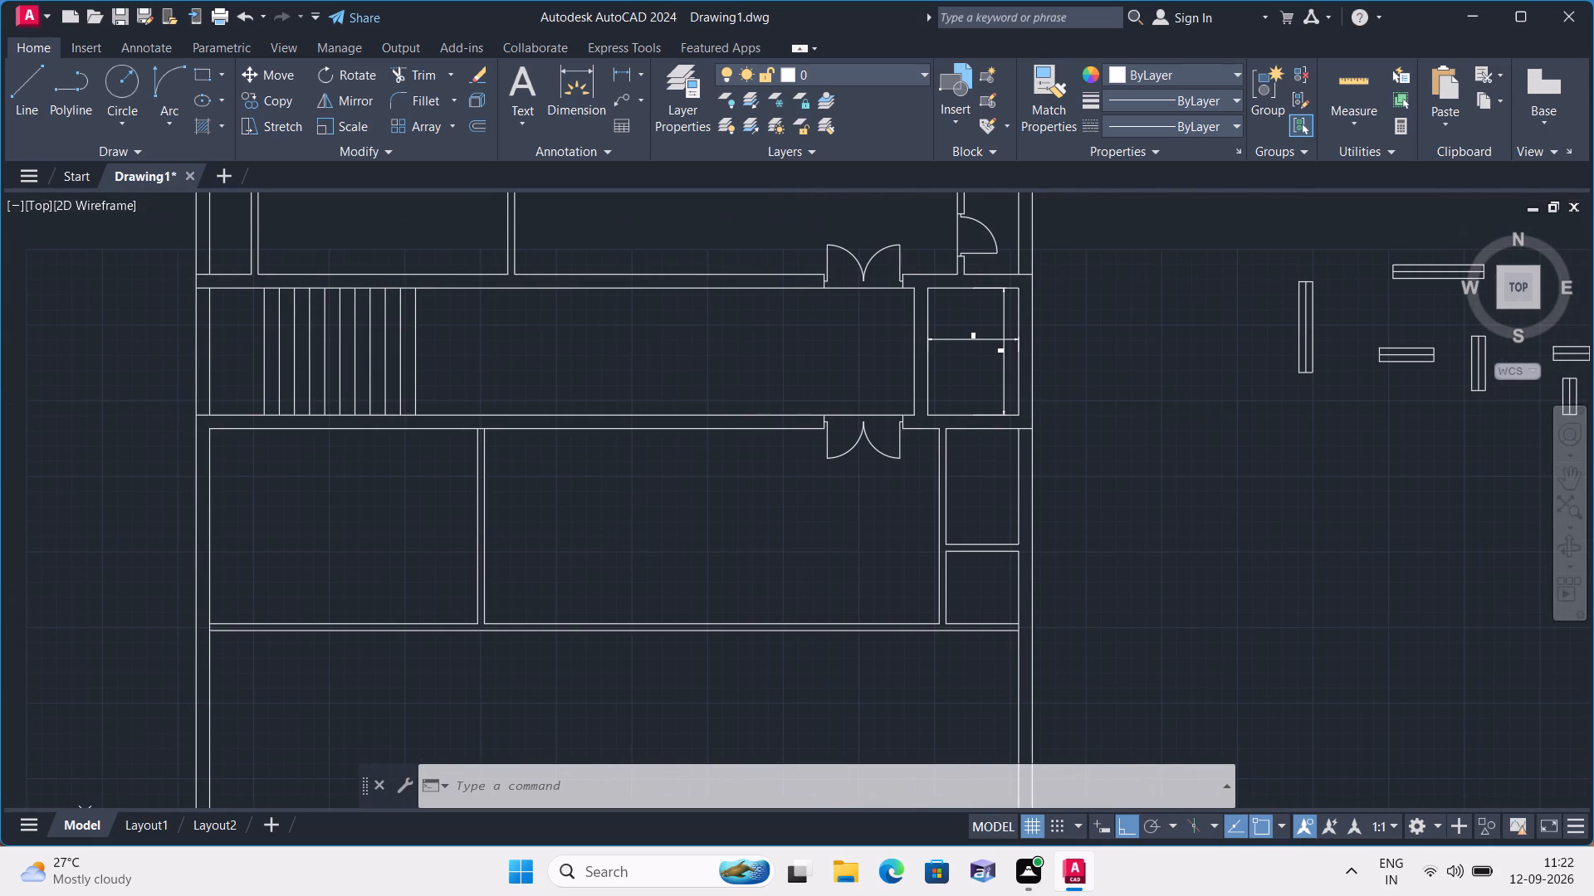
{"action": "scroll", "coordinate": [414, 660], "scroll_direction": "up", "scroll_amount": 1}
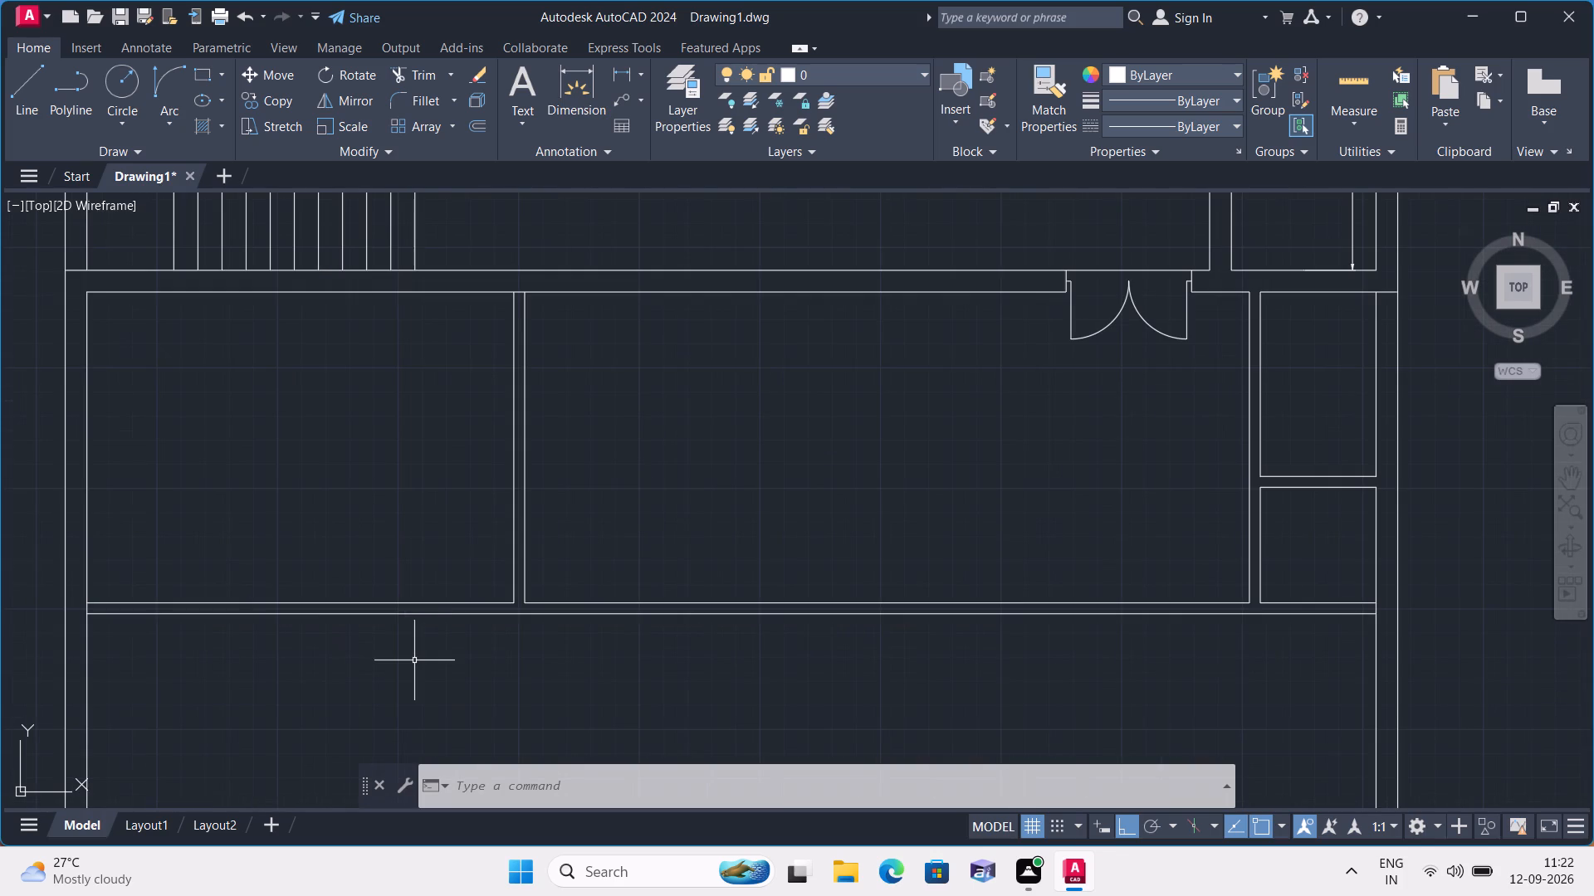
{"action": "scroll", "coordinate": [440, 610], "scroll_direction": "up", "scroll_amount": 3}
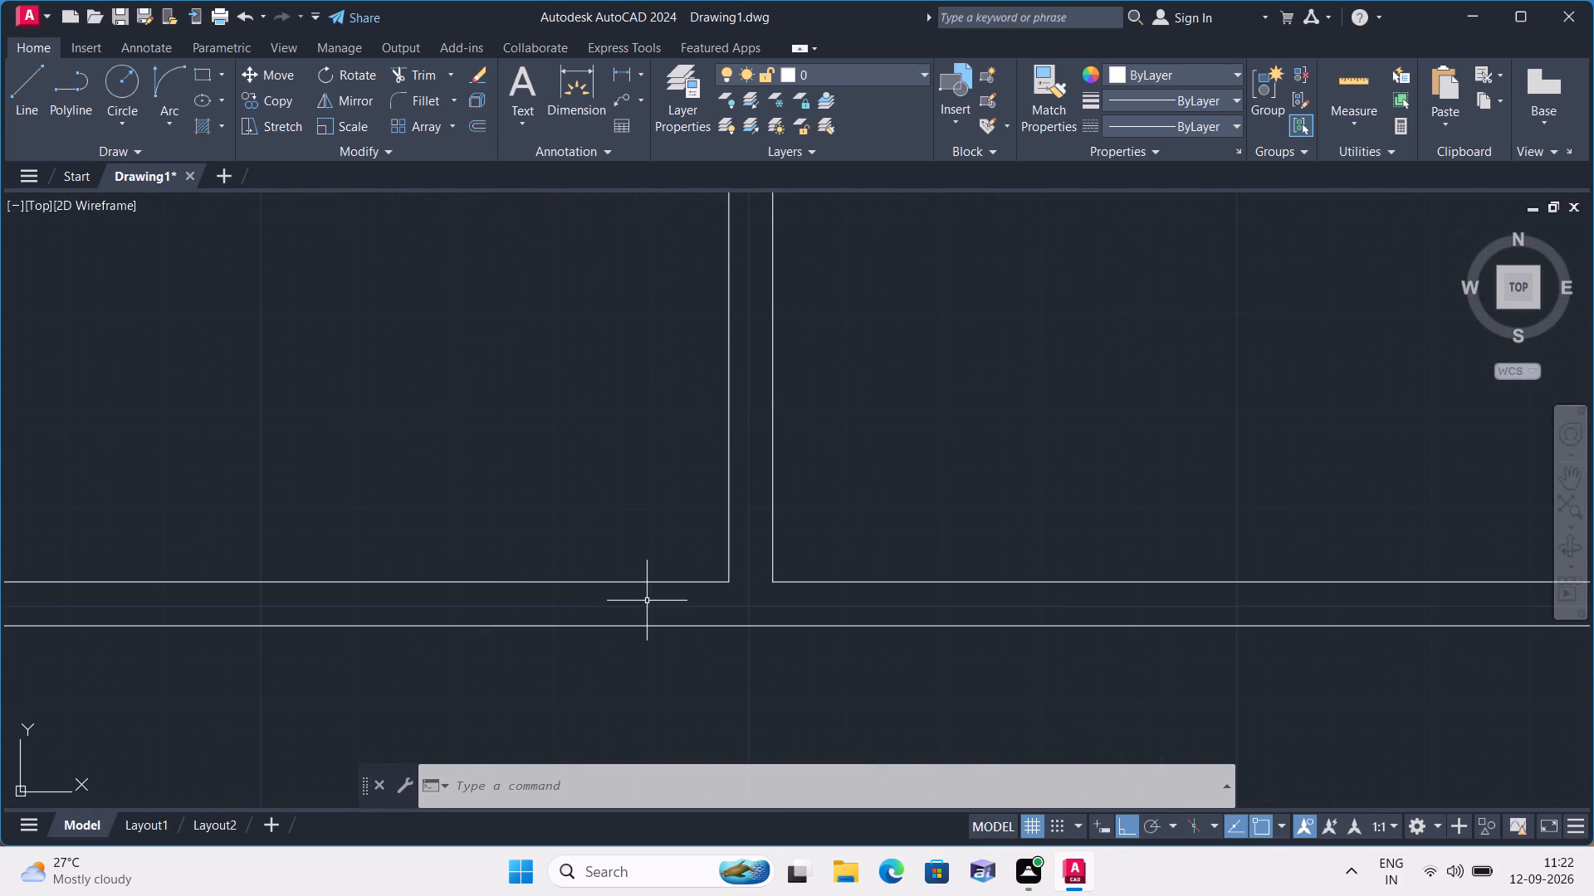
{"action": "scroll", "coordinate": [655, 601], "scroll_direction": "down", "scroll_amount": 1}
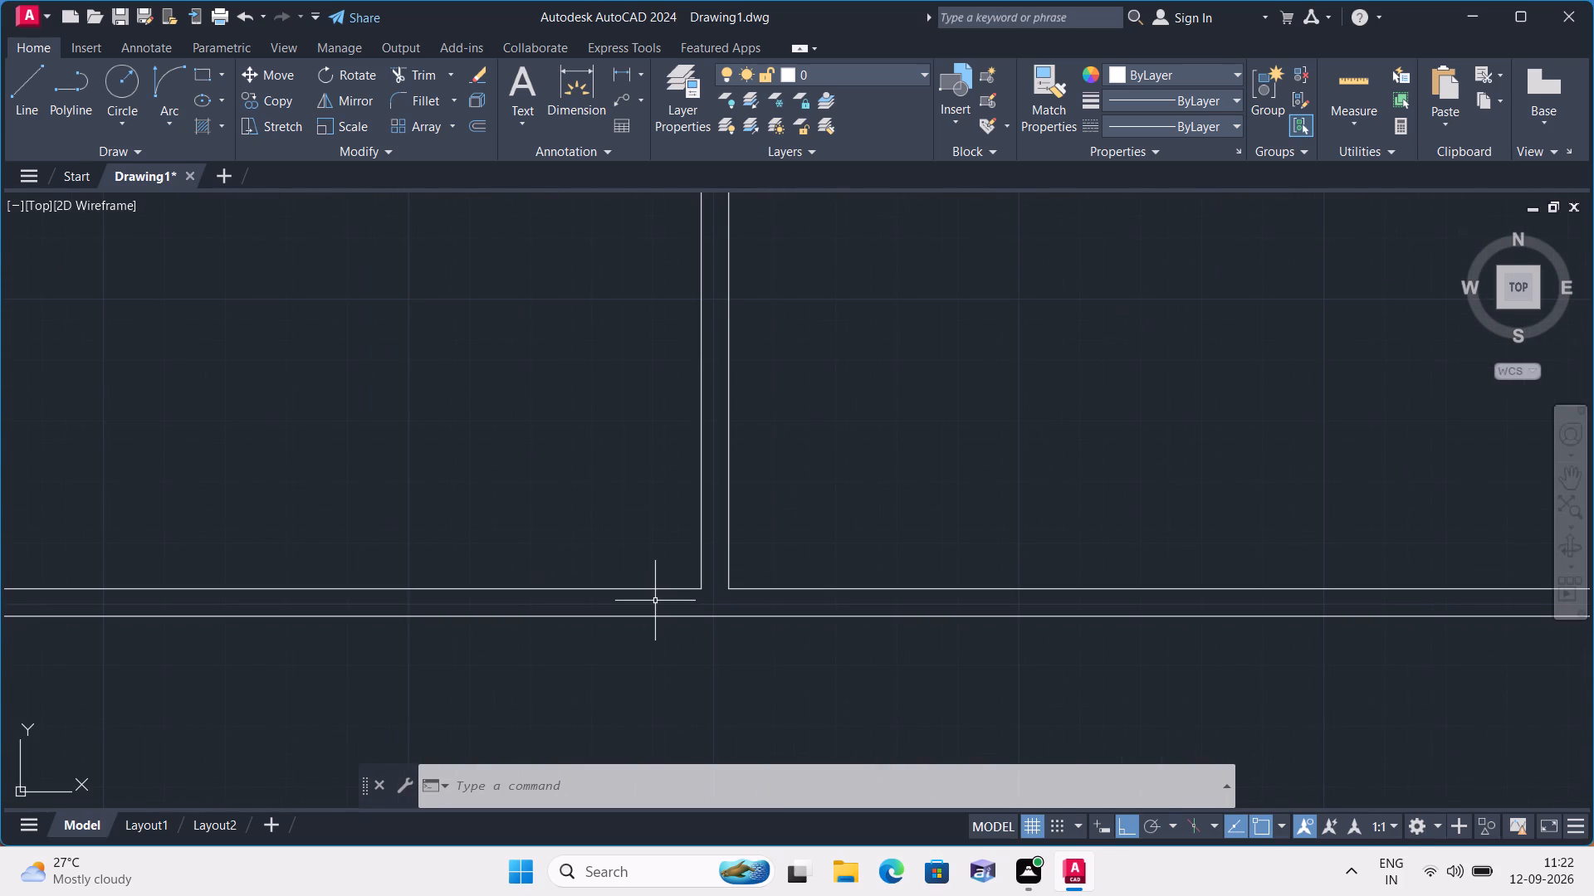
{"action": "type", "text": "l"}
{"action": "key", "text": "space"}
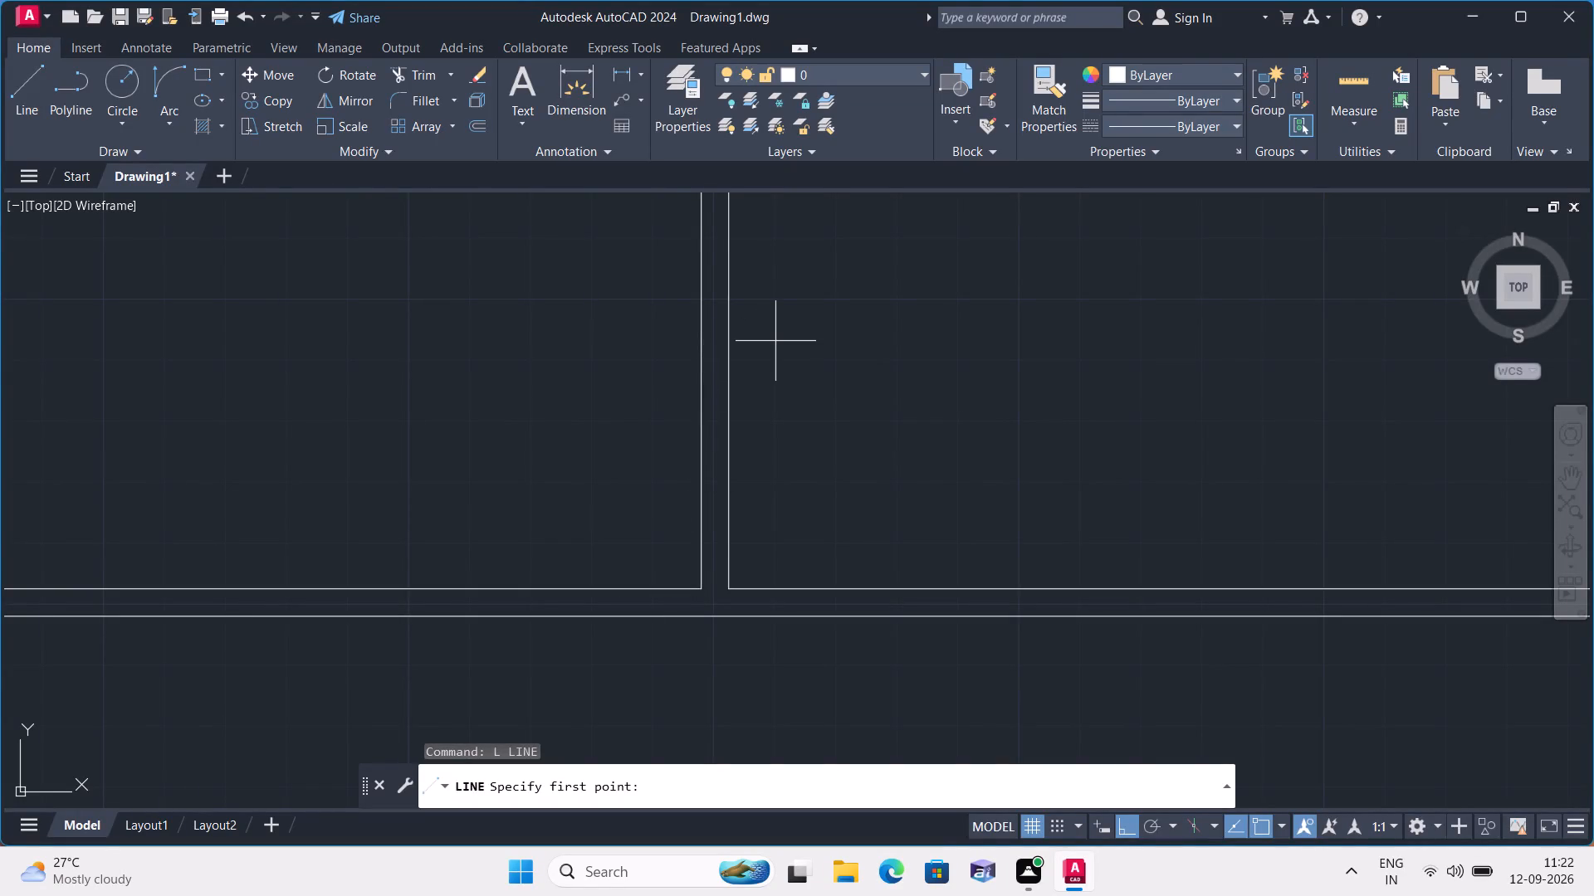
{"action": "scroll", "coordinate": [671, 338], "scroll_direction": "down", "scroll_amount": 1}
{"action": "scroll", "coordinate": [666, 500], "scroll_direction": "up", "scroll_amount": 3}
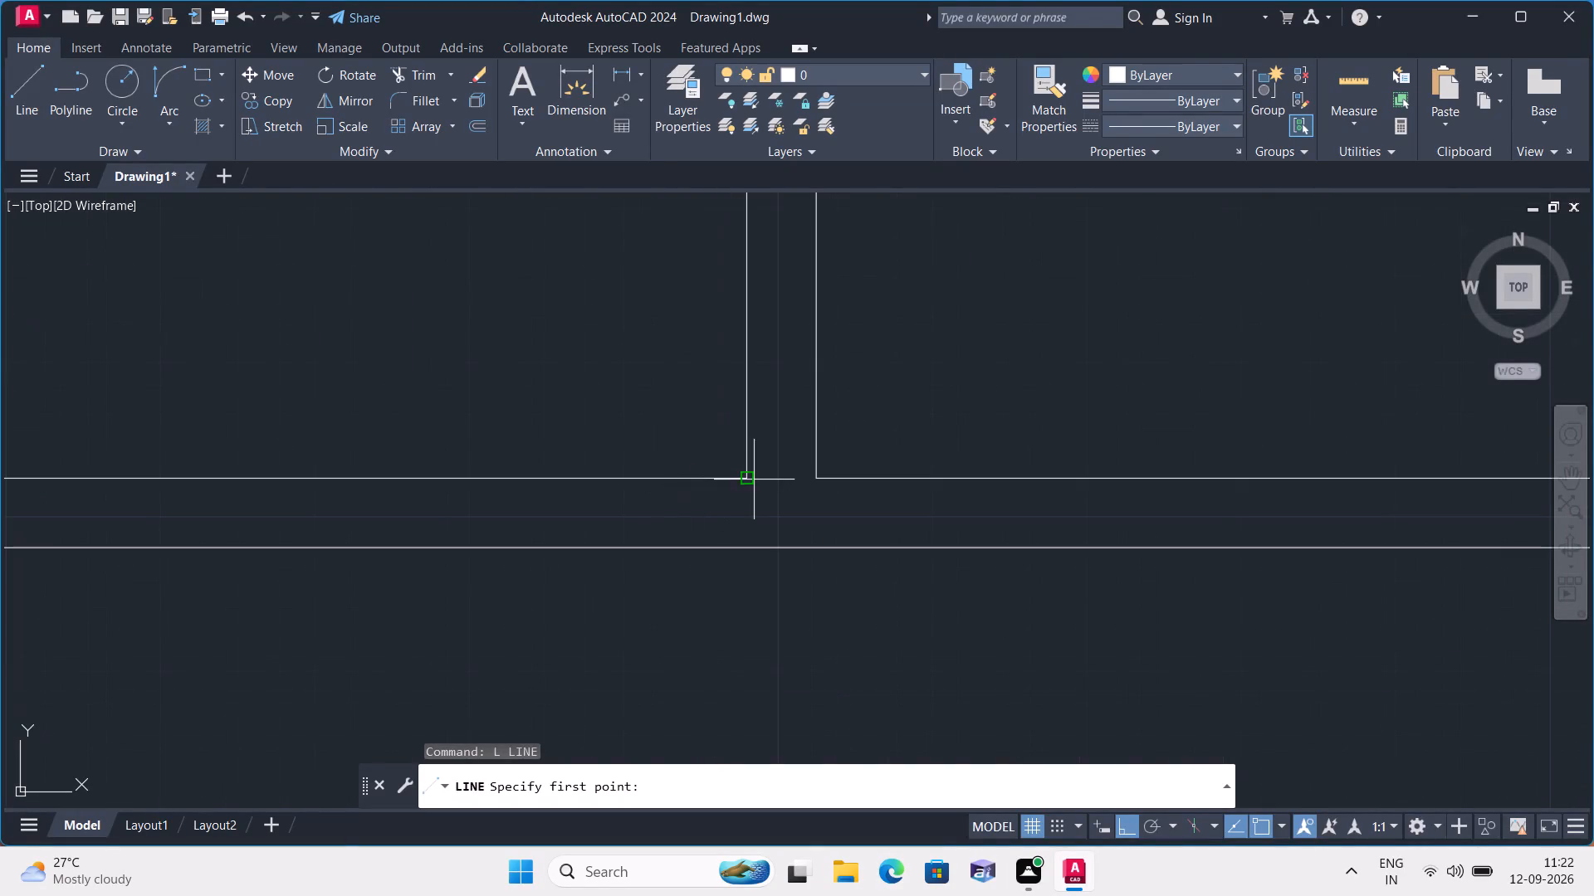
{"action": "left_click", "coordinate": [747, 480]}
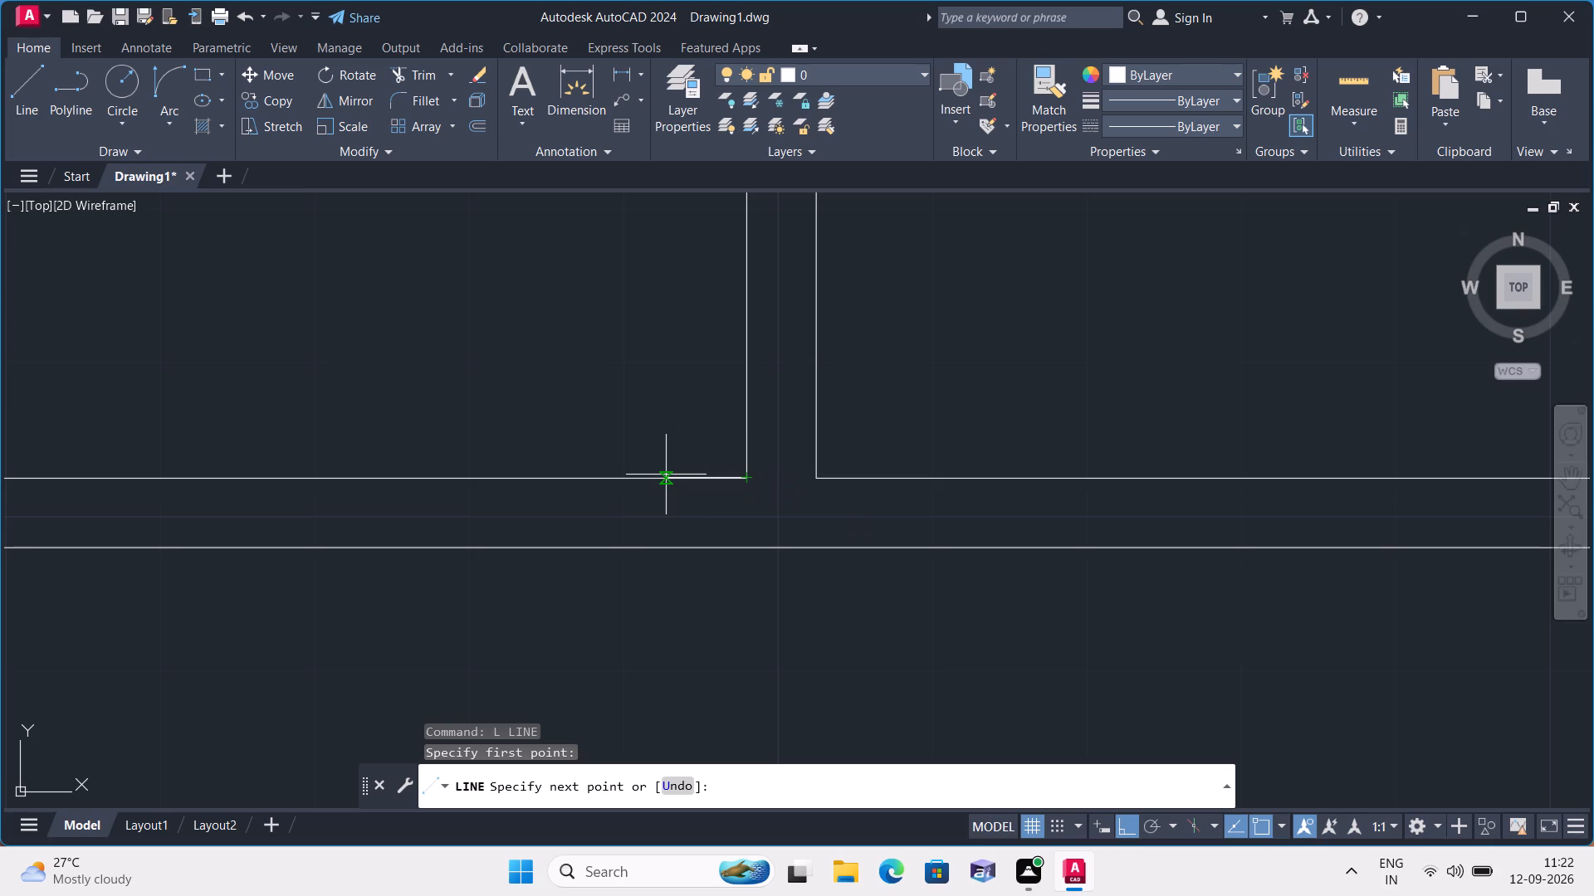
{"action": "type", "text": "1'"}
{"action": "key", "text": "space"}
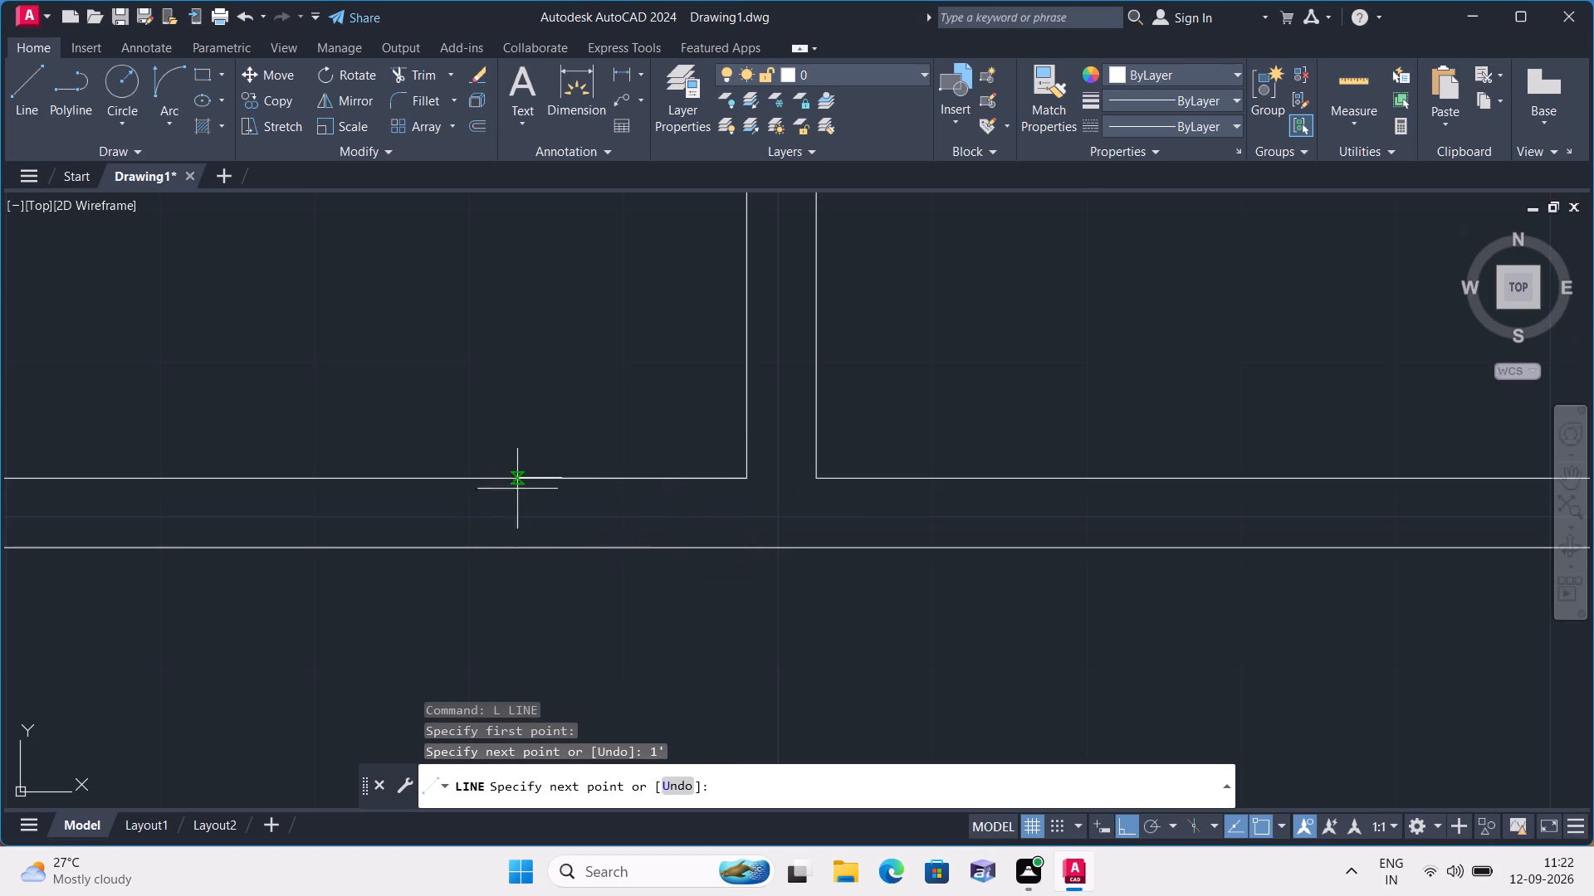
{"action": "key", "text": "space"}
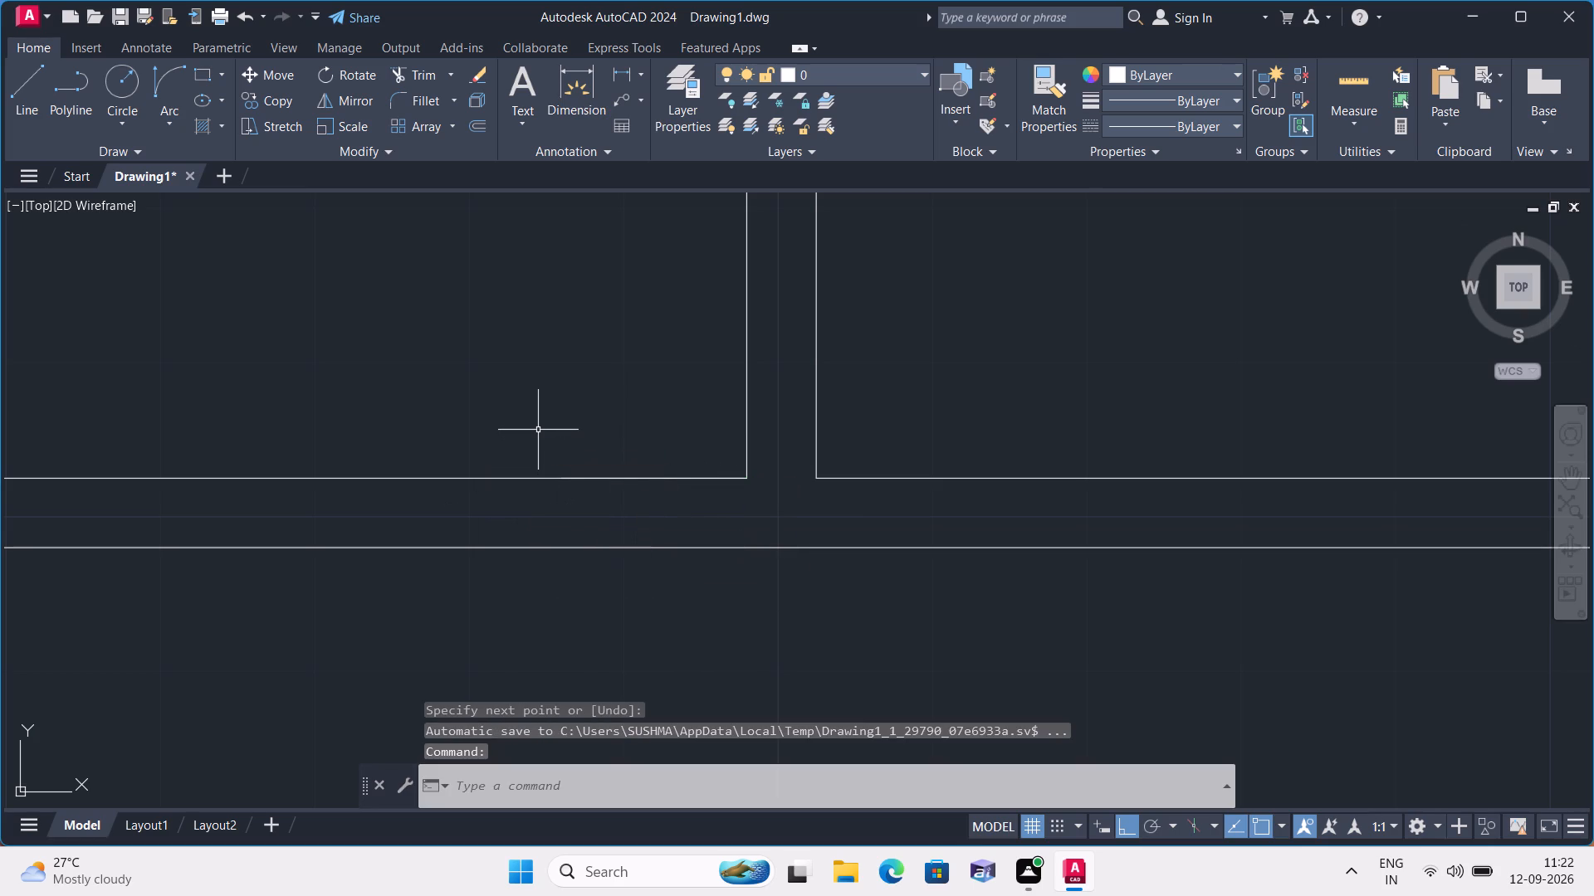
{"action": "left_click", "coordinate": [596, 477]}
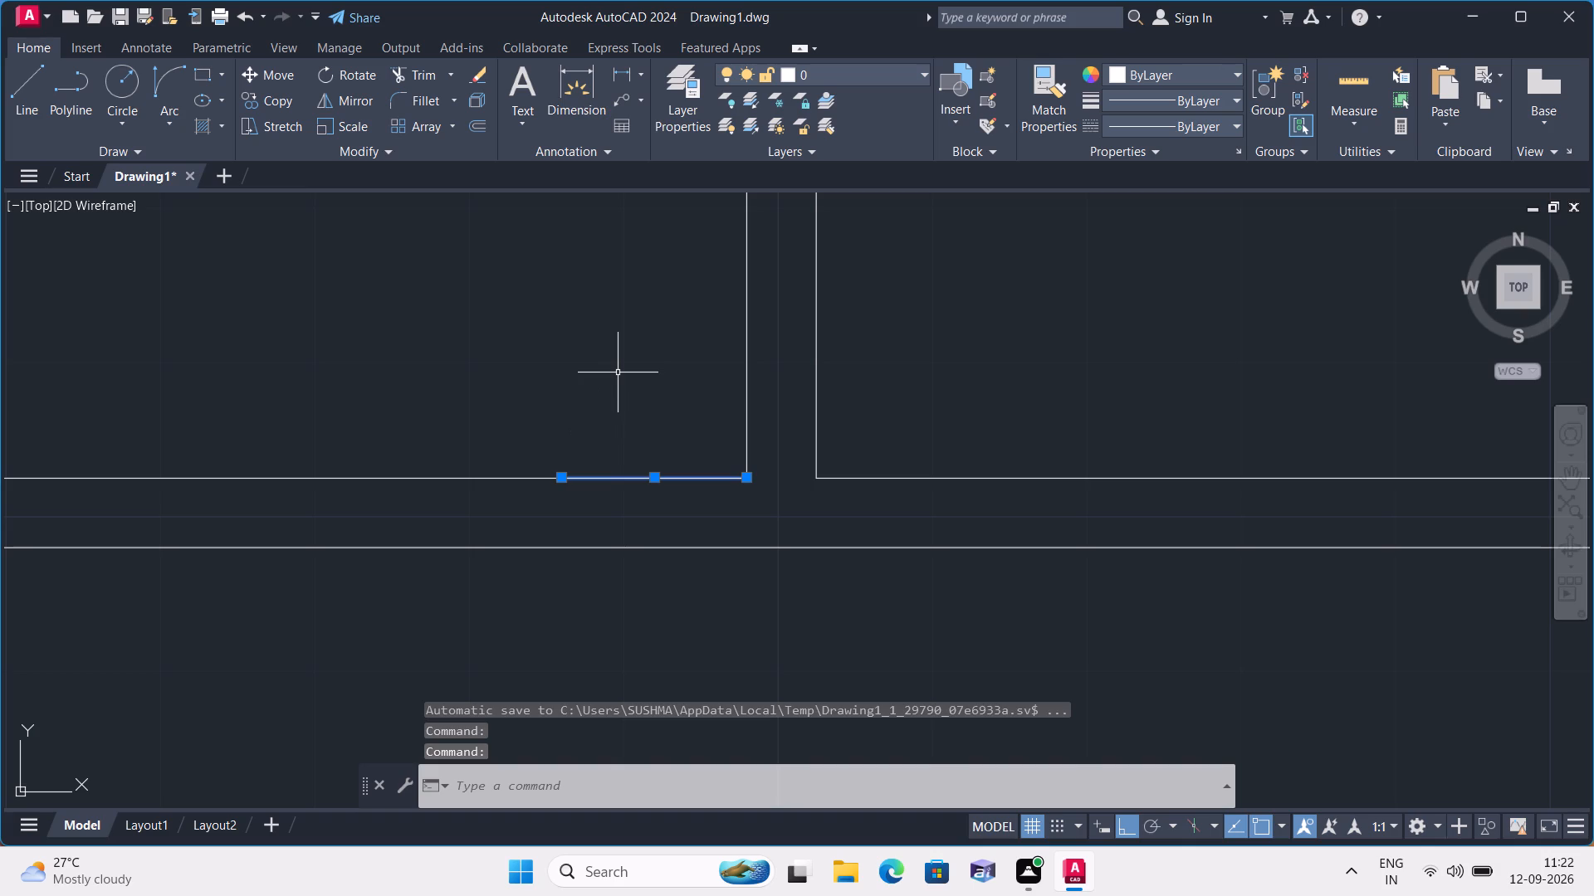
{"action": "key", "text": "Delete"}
Draw a jamb line across the left room's lower wall, 6" left of its lower-right inner corner, and erase the 6" guide segment.
{"action": "type", "text": "l"}
{"action": "key", "text": "space"}
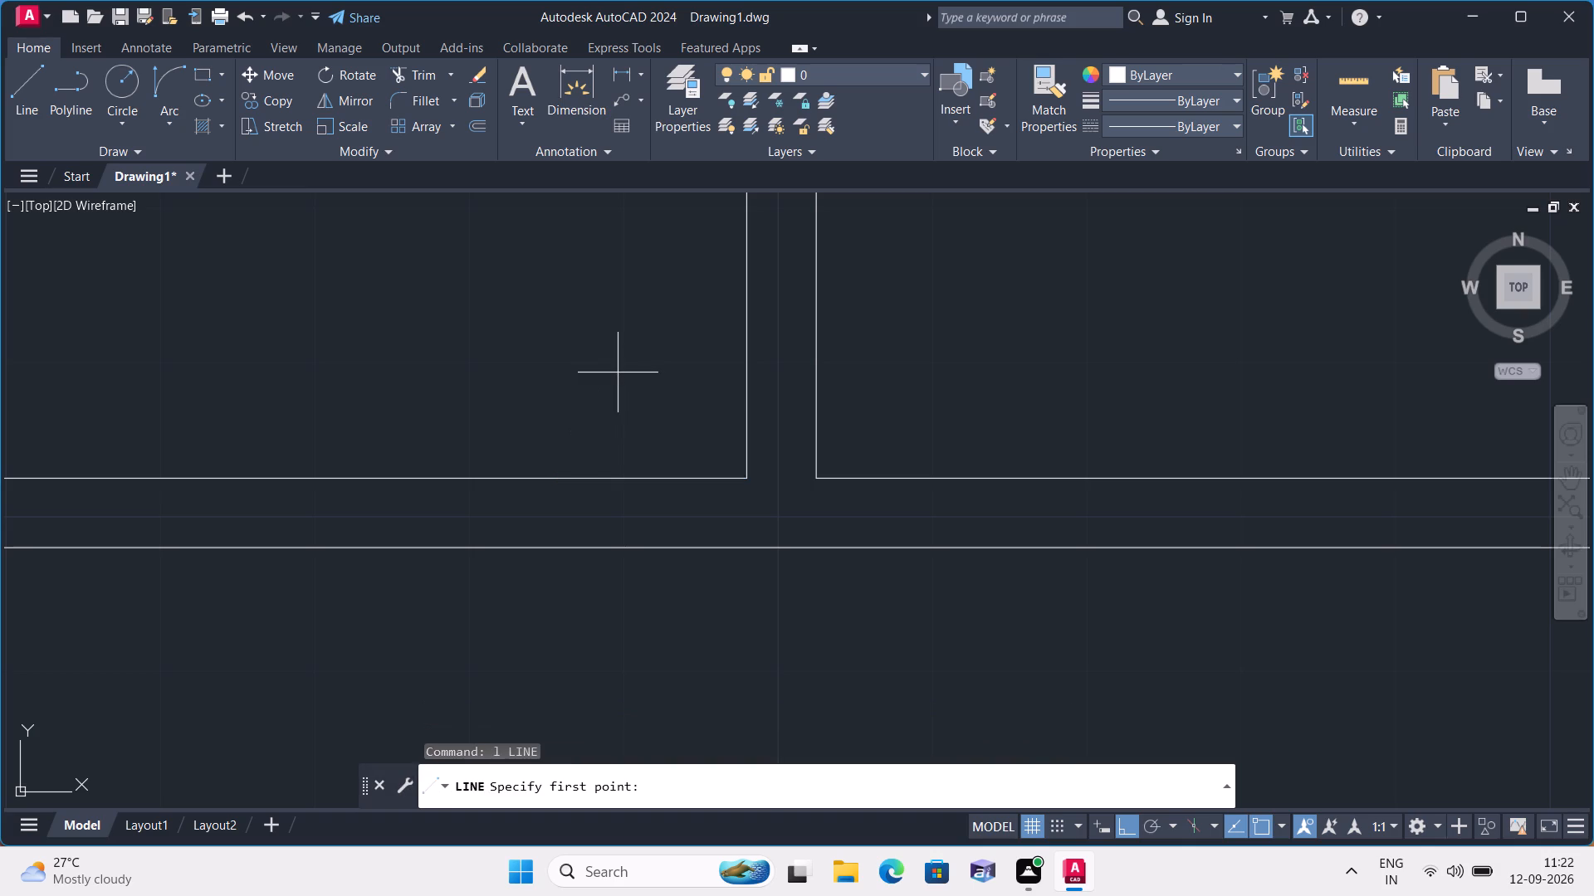
{"action": "left_click", "coordinate": [741, 473]}
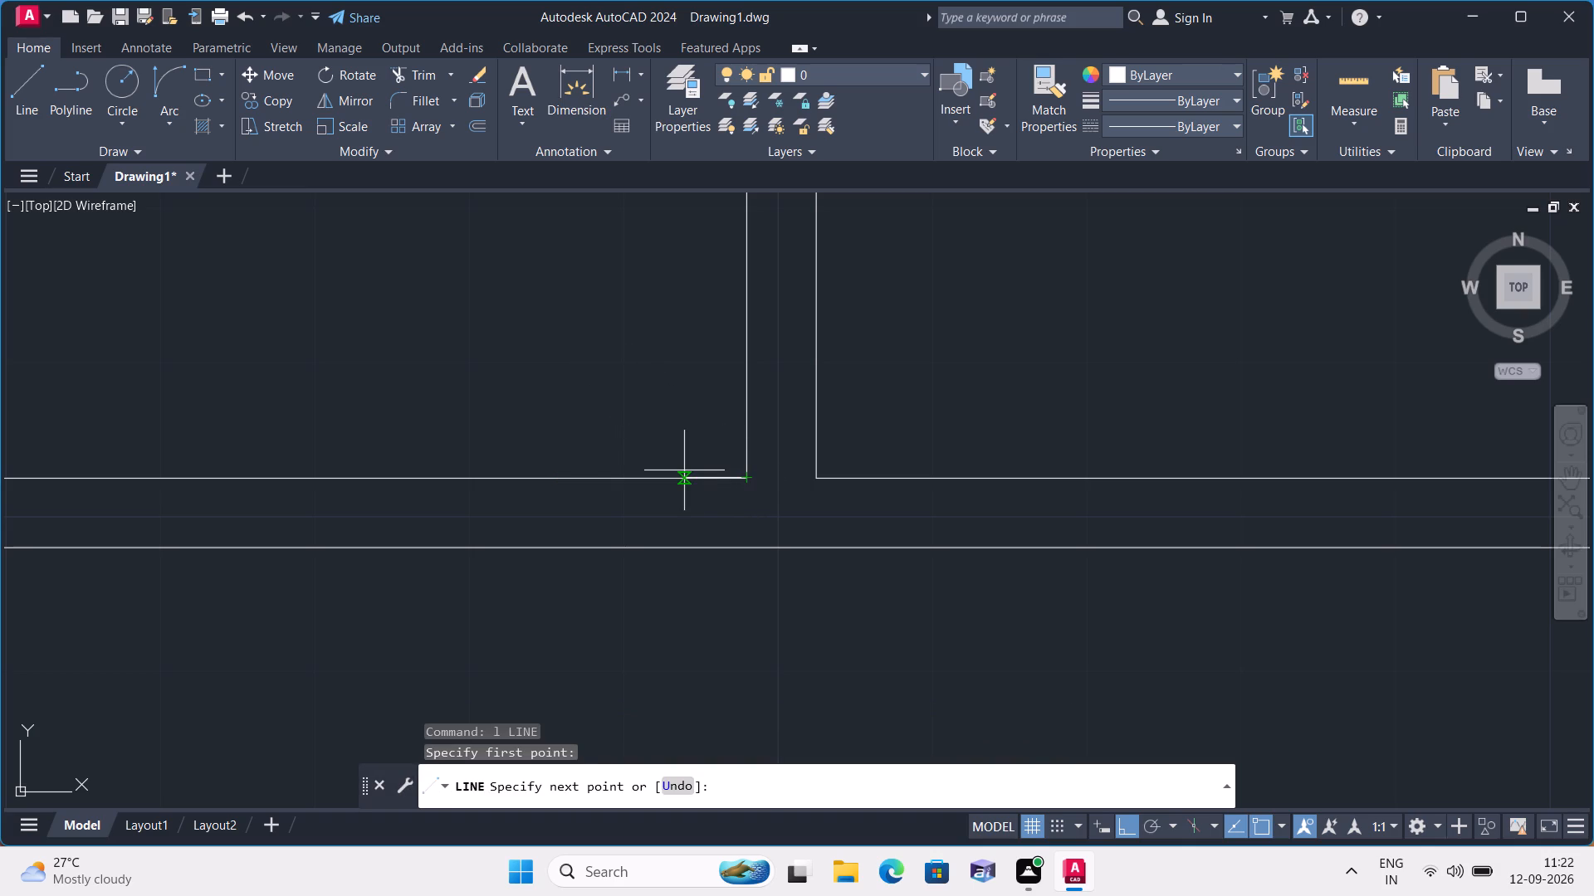
{"action": "key", "text": "2"}
{"action": "key", "text": "BackSpace"}
{"action": "key", "text": "9"}
{"action": "key", "text": "BackSpace"}
{"action": "type", "text": "6\""}
{"action": "key", "text": "space"}
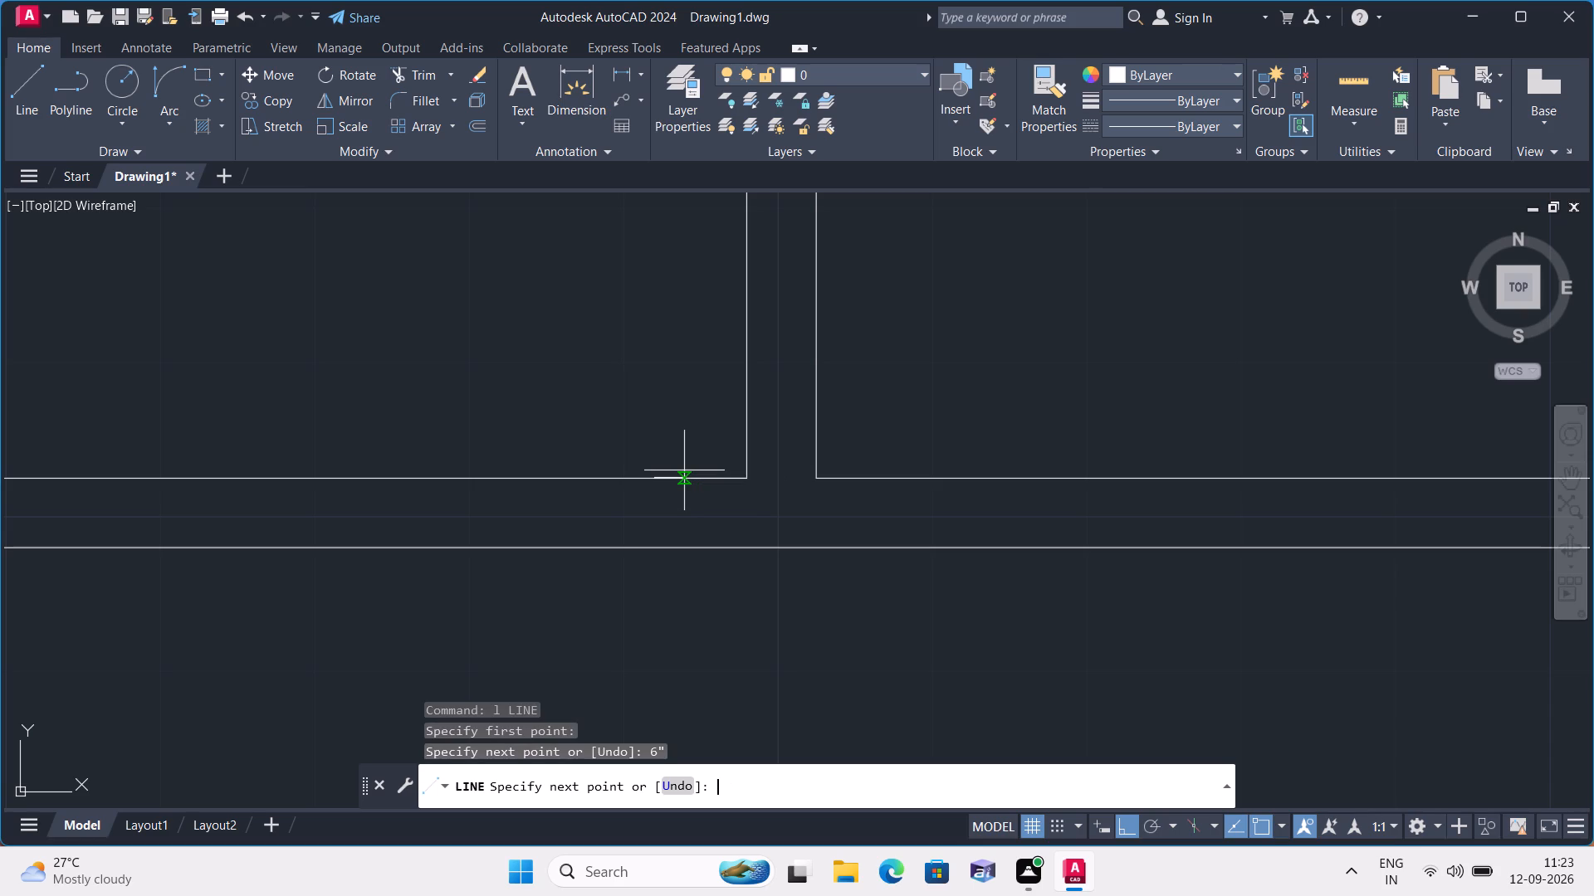
{"action": "left_click", "coordinate": [656, 551]}
{"action": "key", "text": "space"}
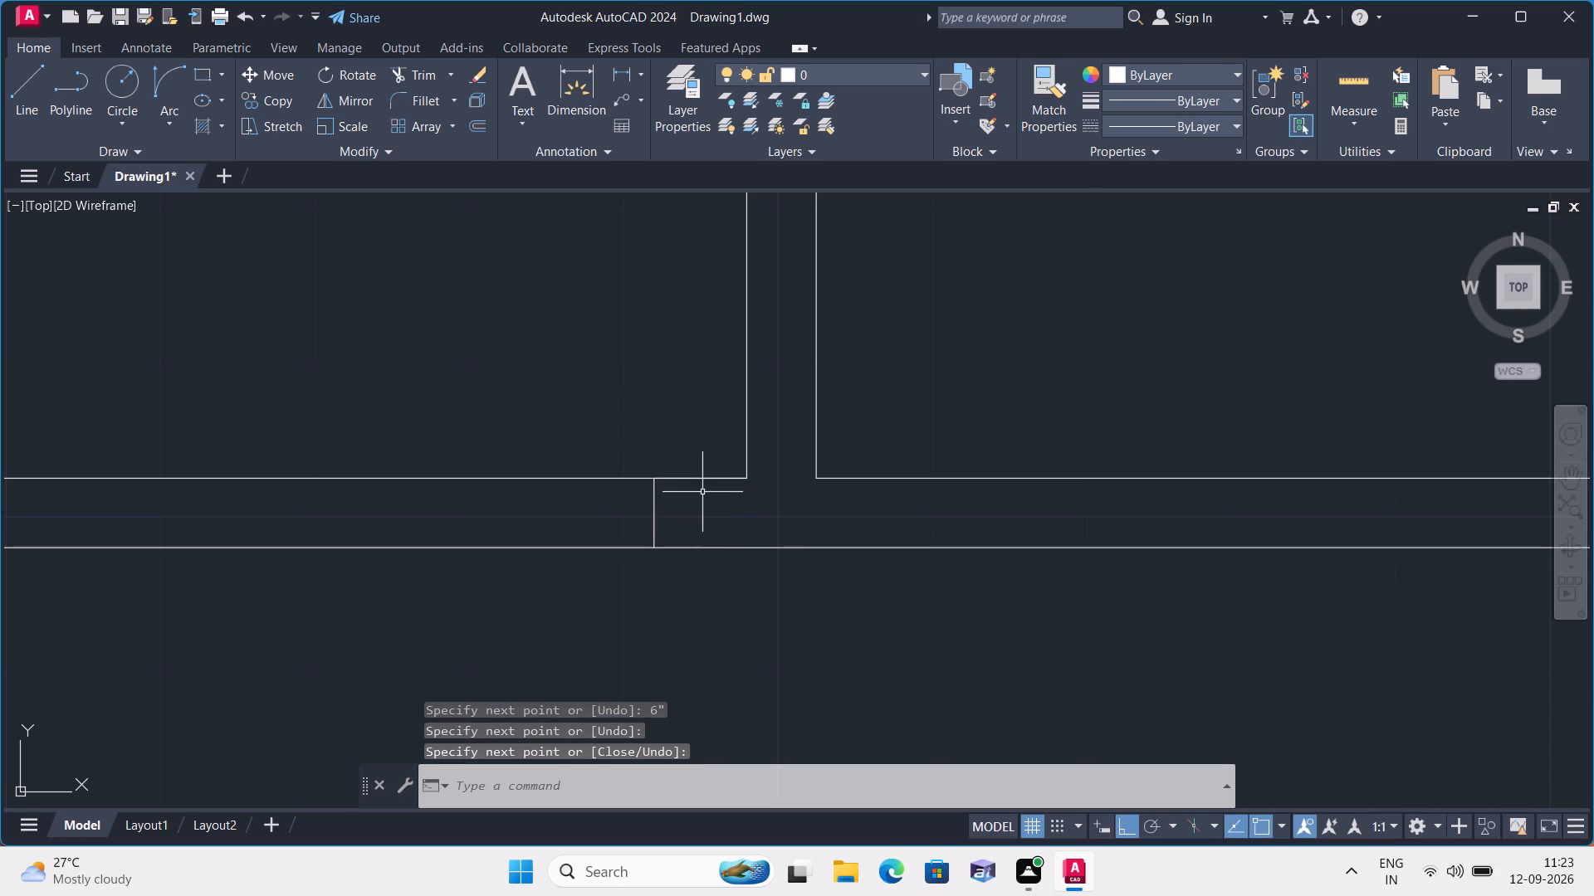
{"action": "left_click", "coordinate": [713, 479]}
{"action": "key", "text": "Delete"}
Draw consecutive line segments of 2", 3' and 2" leftward inside the left room's lower wall, starting at the jamb line's midpoint.
{"action": "type", "text": "l"}
{"action": "key", "text": "space"}
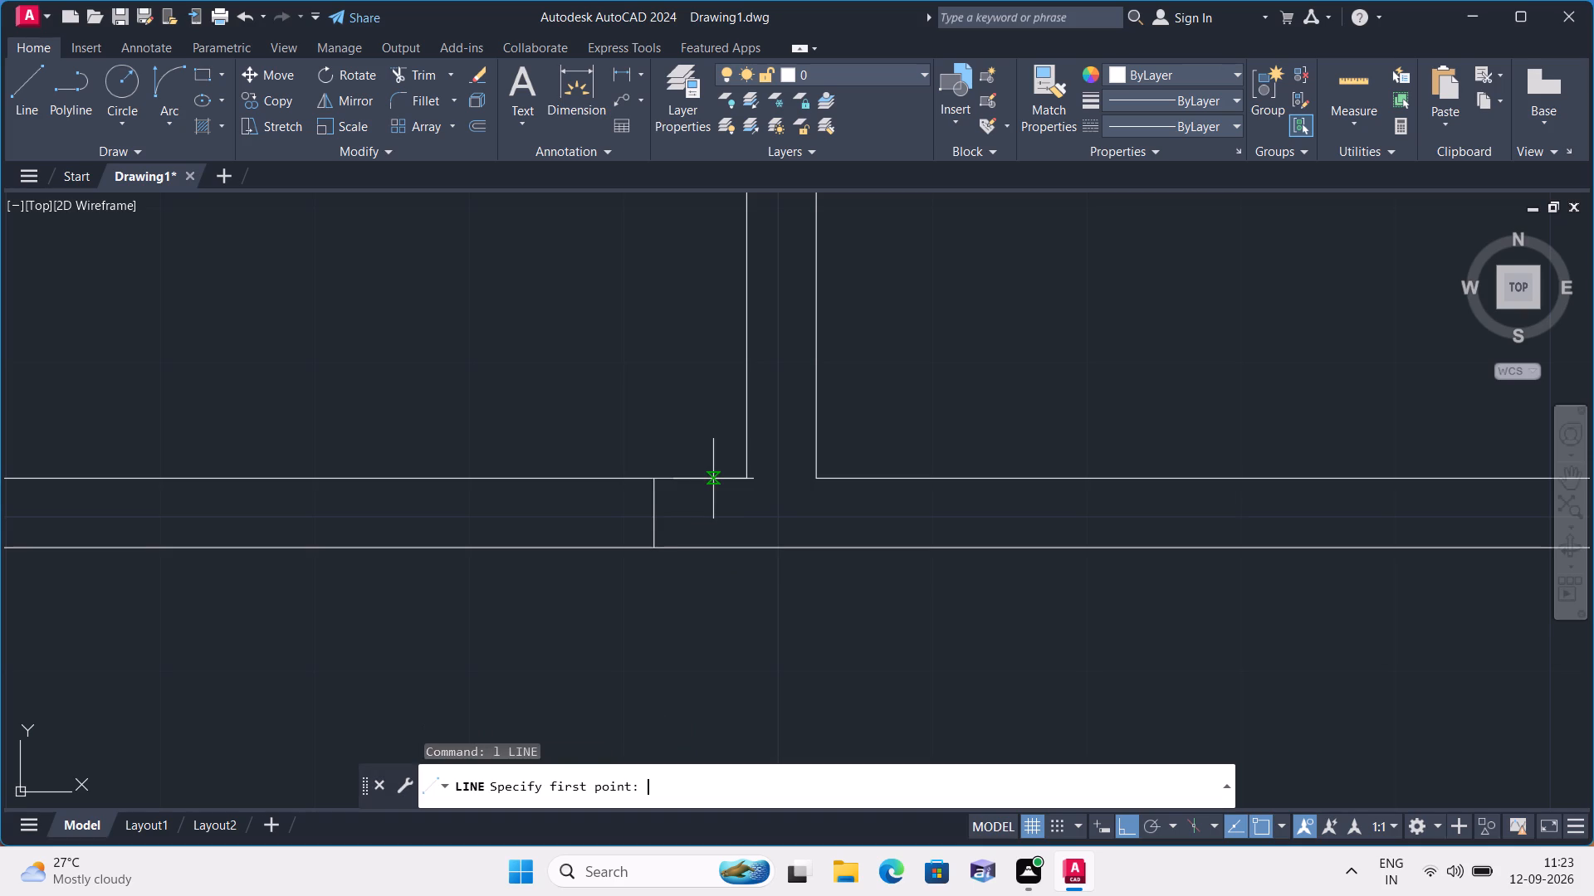
{"action": "scroll", "coordinate": [713, 479], "scroll_direction": "down", "scroll_amount": 1}
{"action": "left_click", "coordinate": [682, 502]}
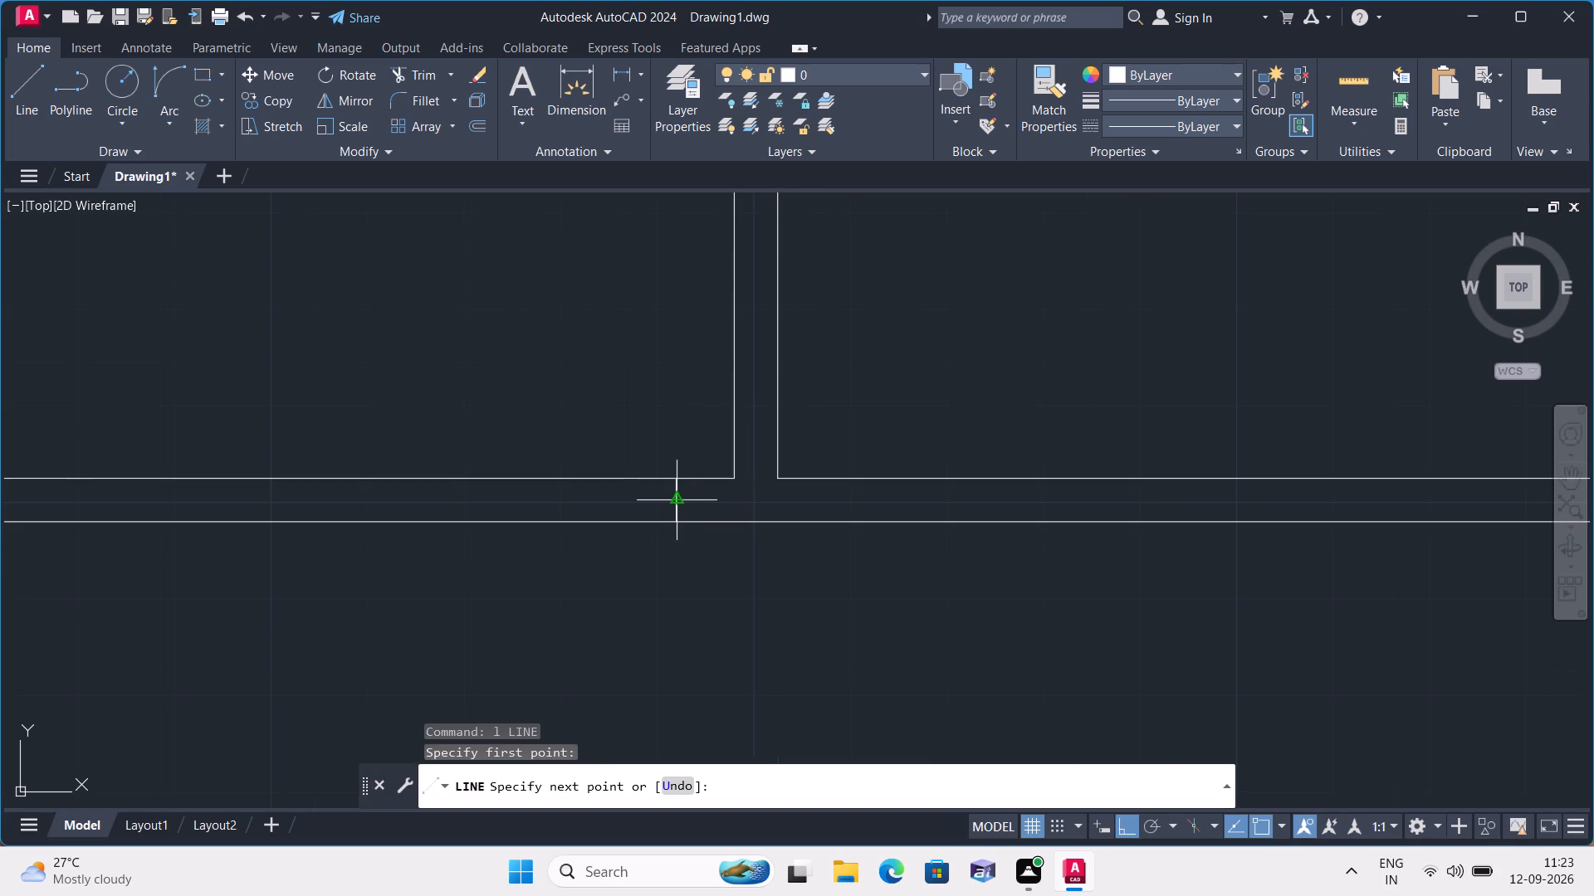
{"action": "type", "text": "2\""}
{"action": "key", "text": "space"}
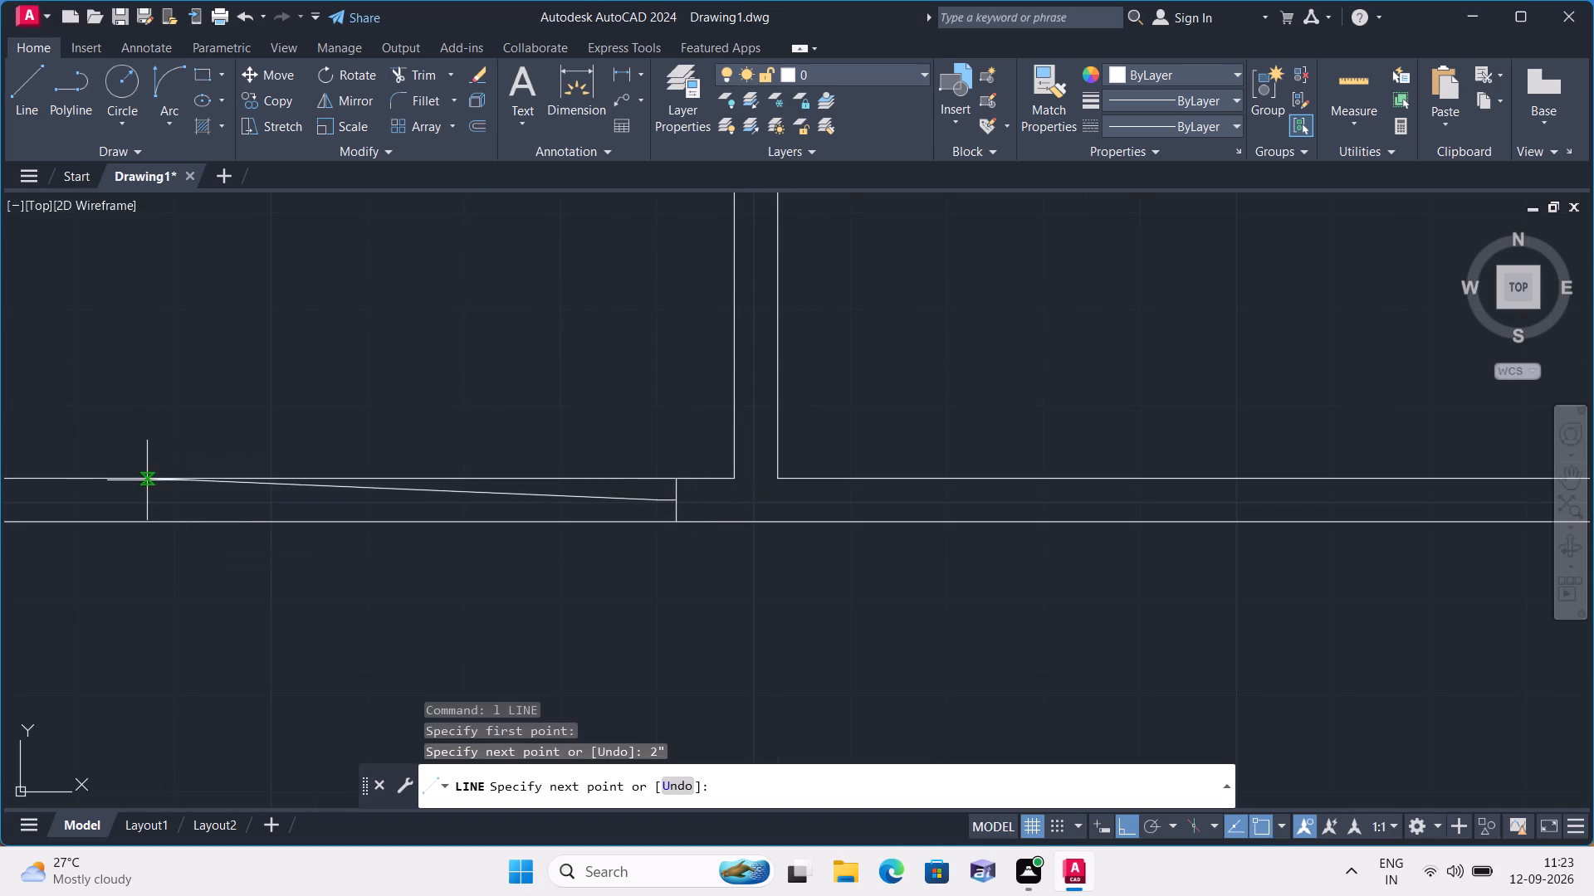
{"action": "type", "text": "3'"}
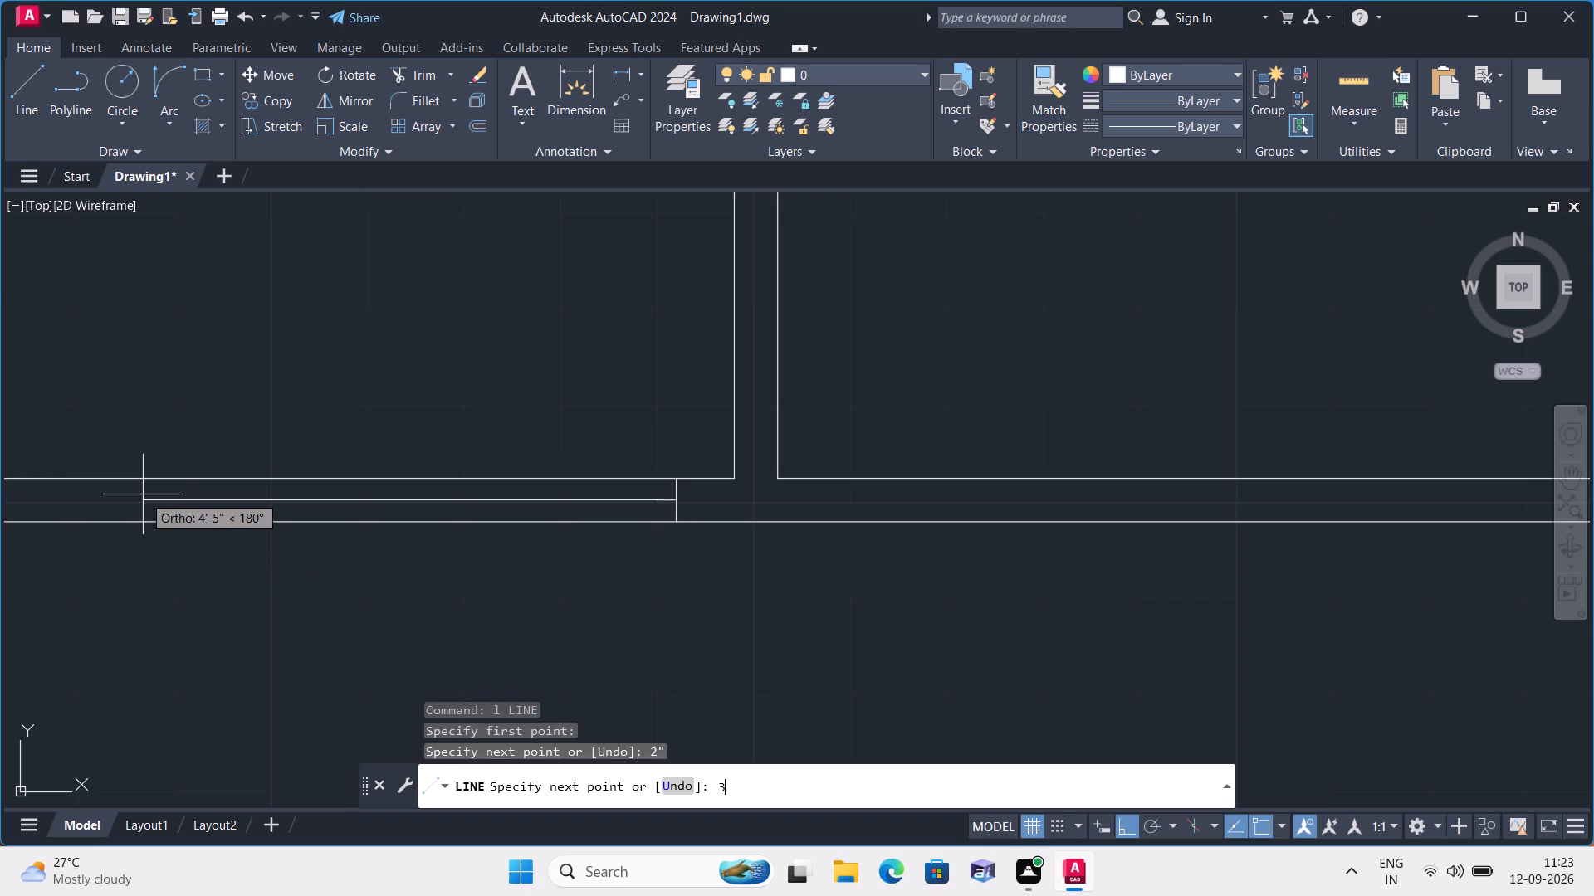
{"action": "key", "text": "space"}
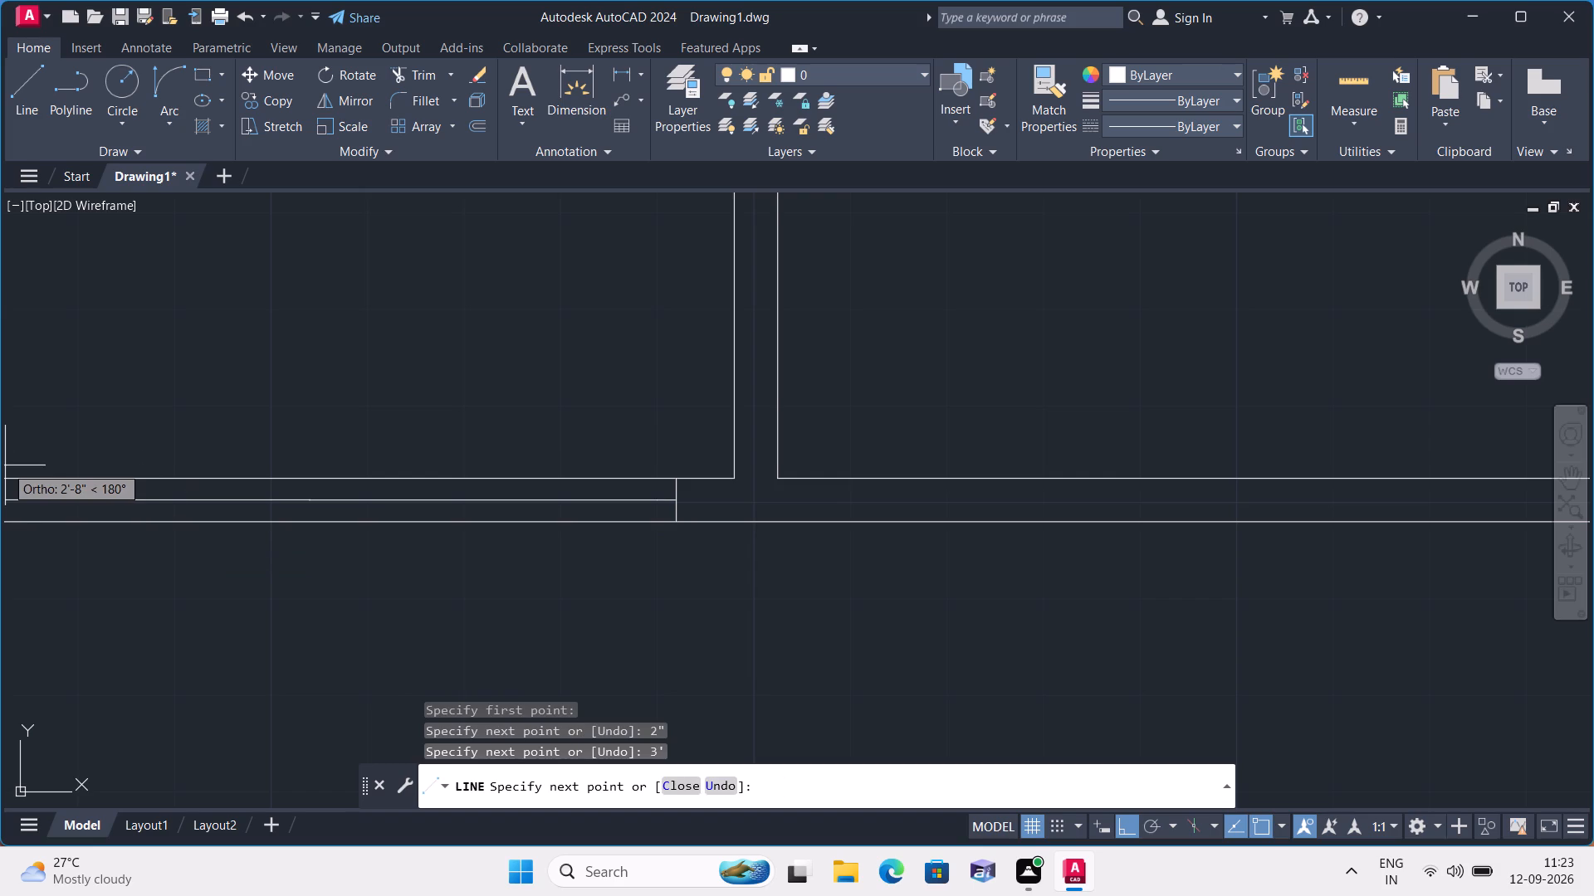
{"action": "key", "text": "2"}
{"action": "type", "text": "\""}
{"action": "key", "text": "space"}
{"action": "key", "text": "Escape"}
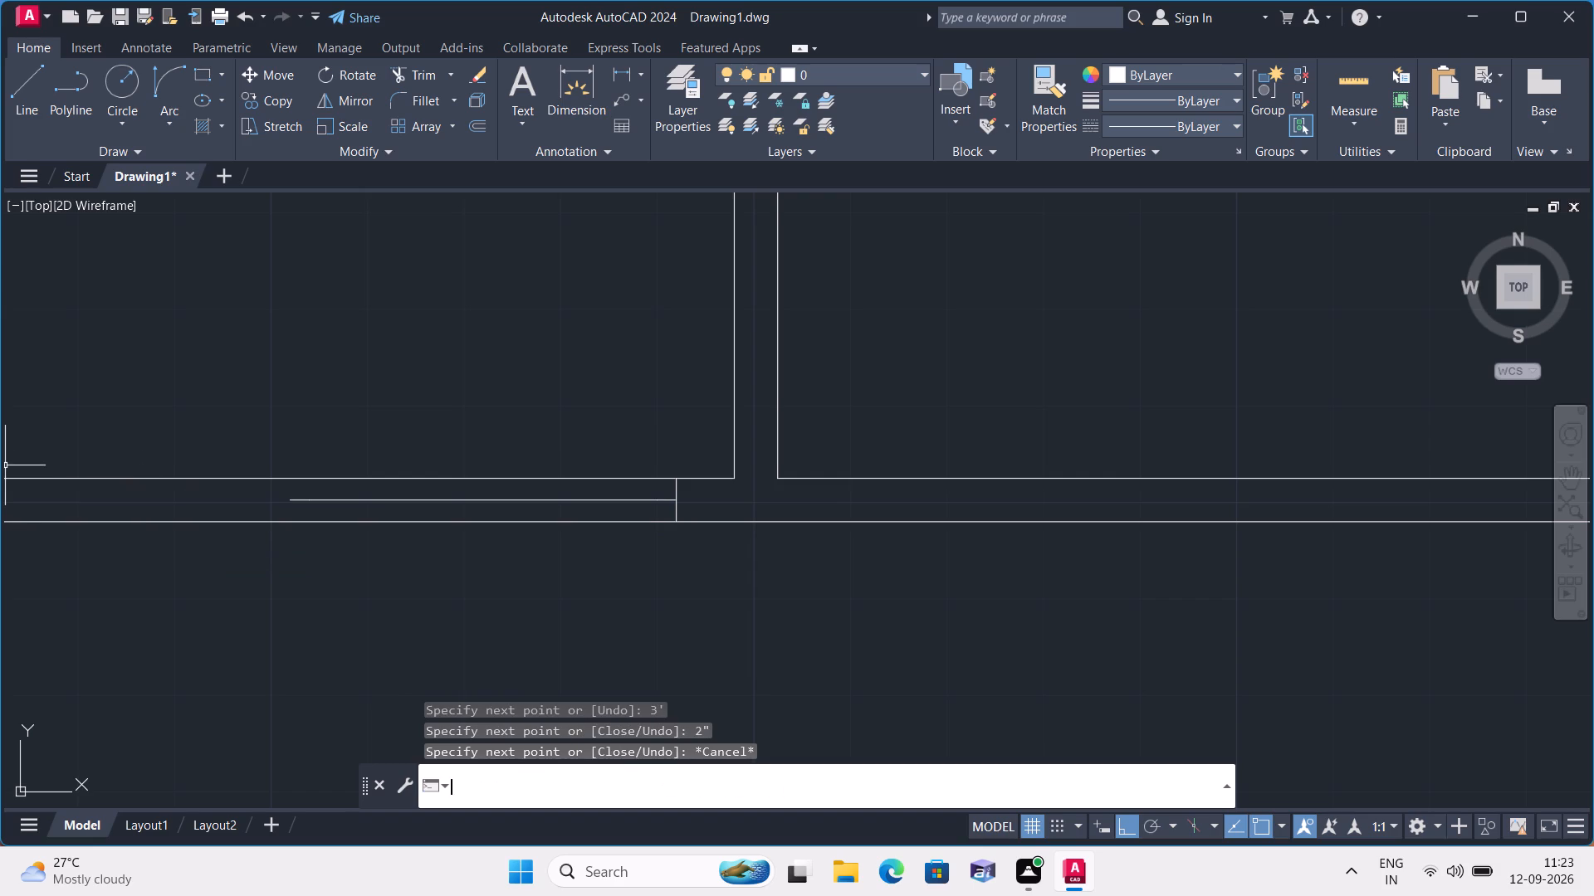
Draw the second jamb across the lower wall at the left end of the segments, as two lines from that endpoint to both wall faces.
{"action": "type", "text": "l"}
{"action": "key", "text": "space"}
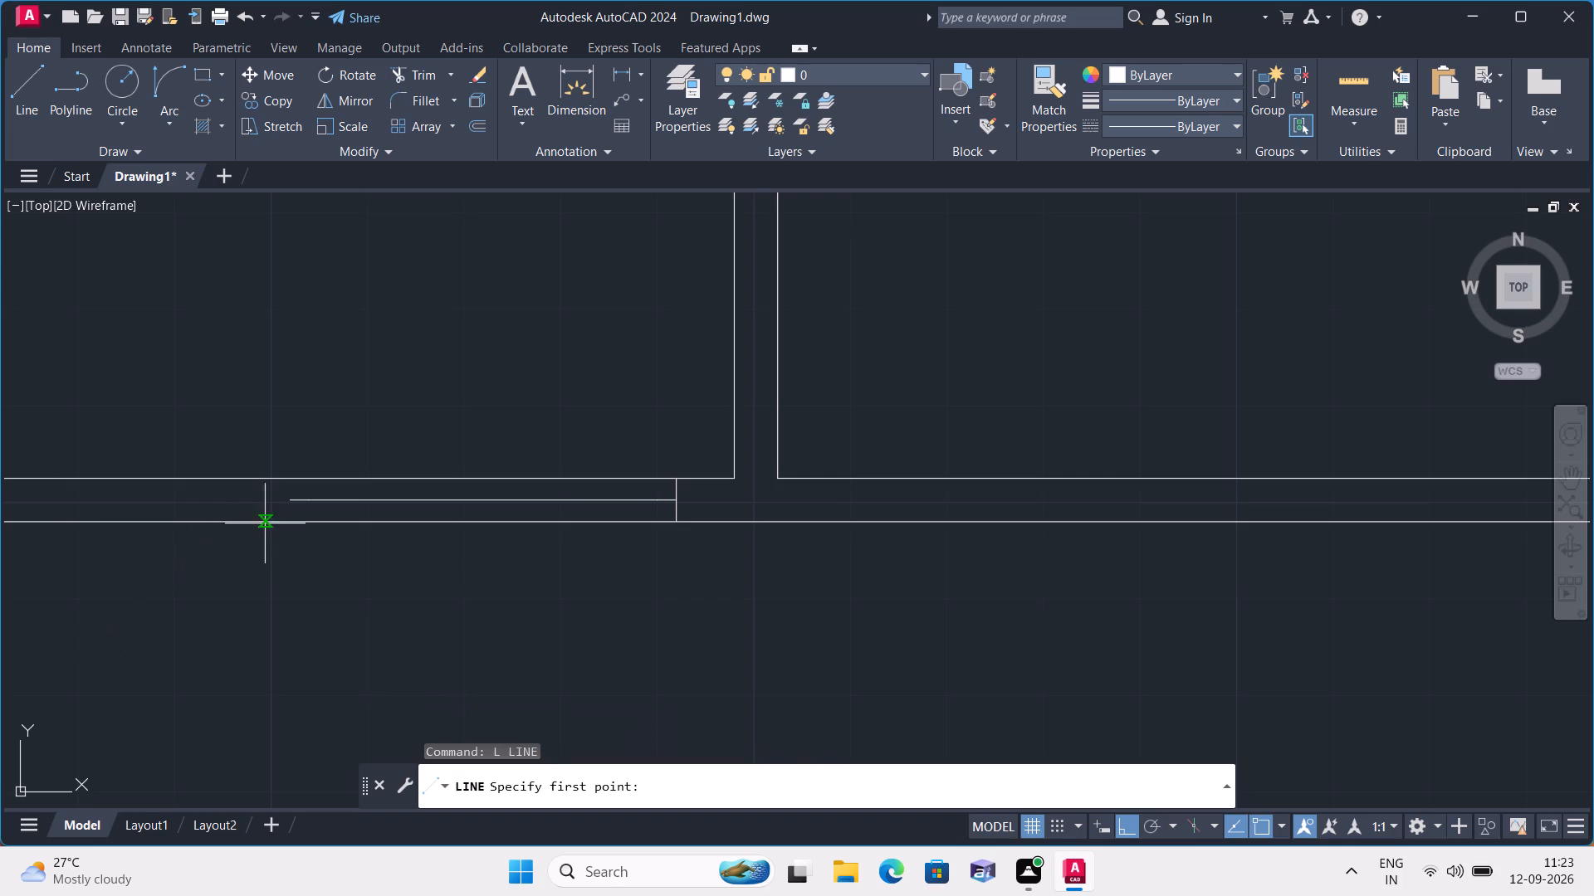
{"action": "left_click", "coordinate": [290, 497]}
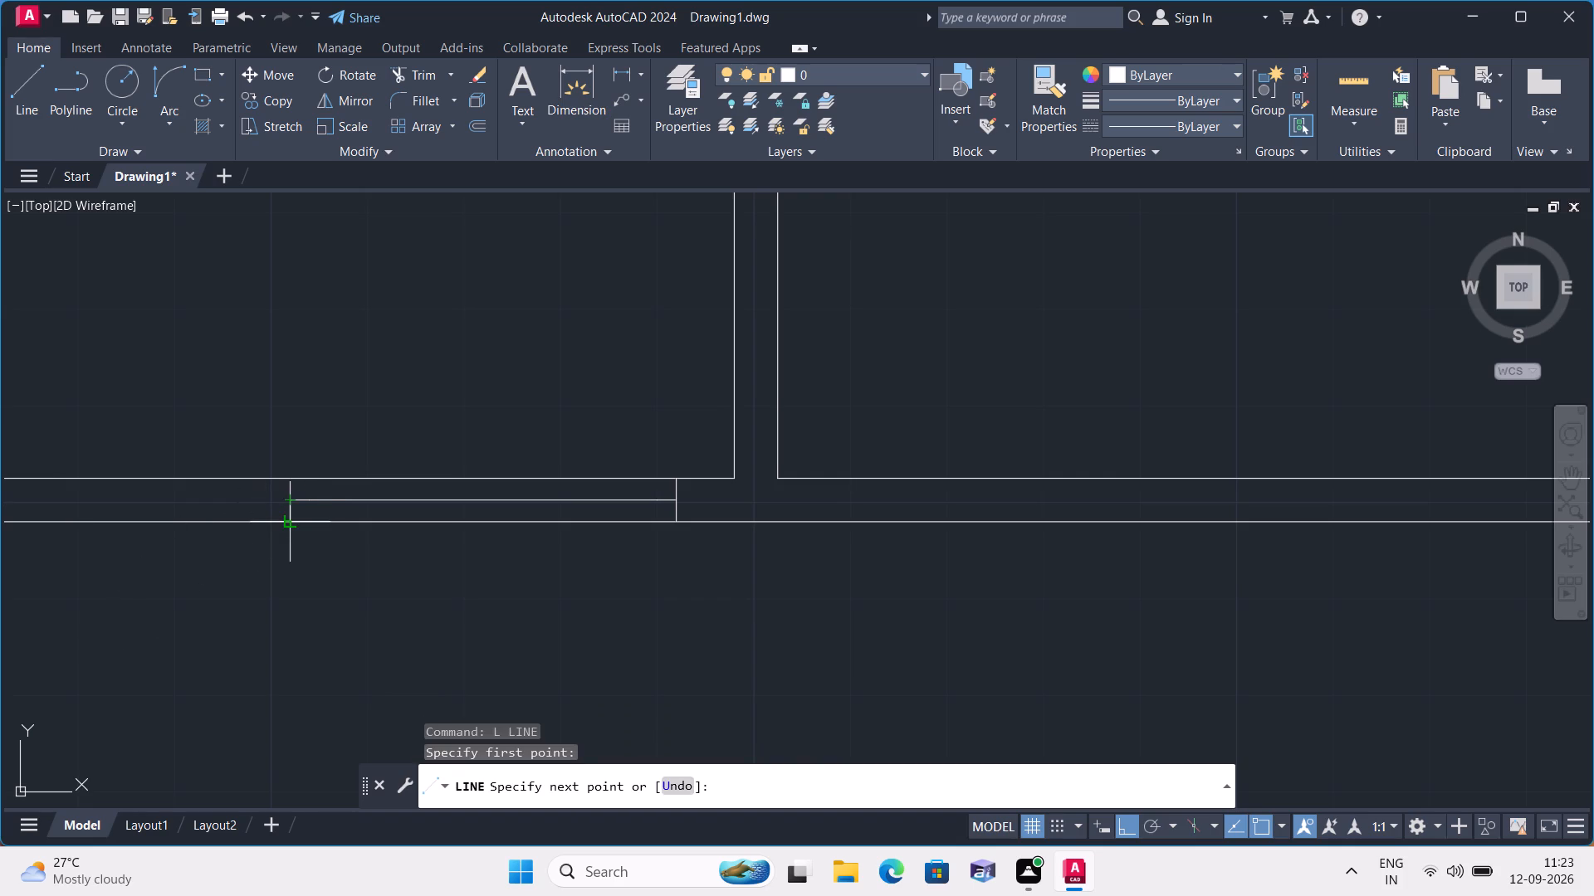
{"action": "left_click", "coordinate": [289, 521]}
{"action": "key", "text": "space"}
{"action": "key", "text": "space"}
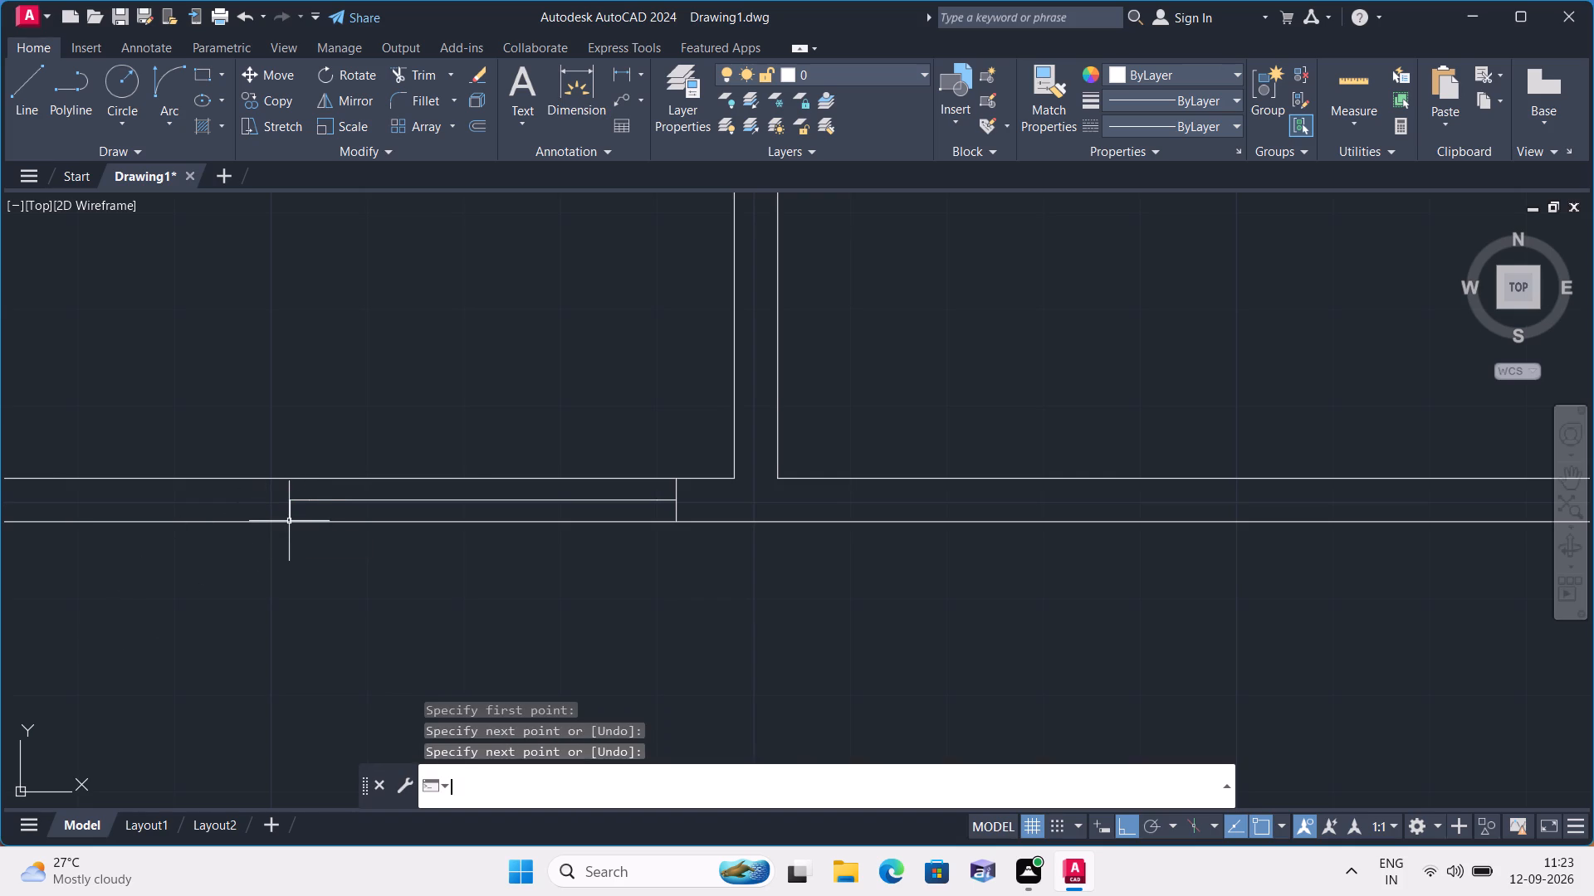
{"action": "left_click", "coordinate": [285, 499]}
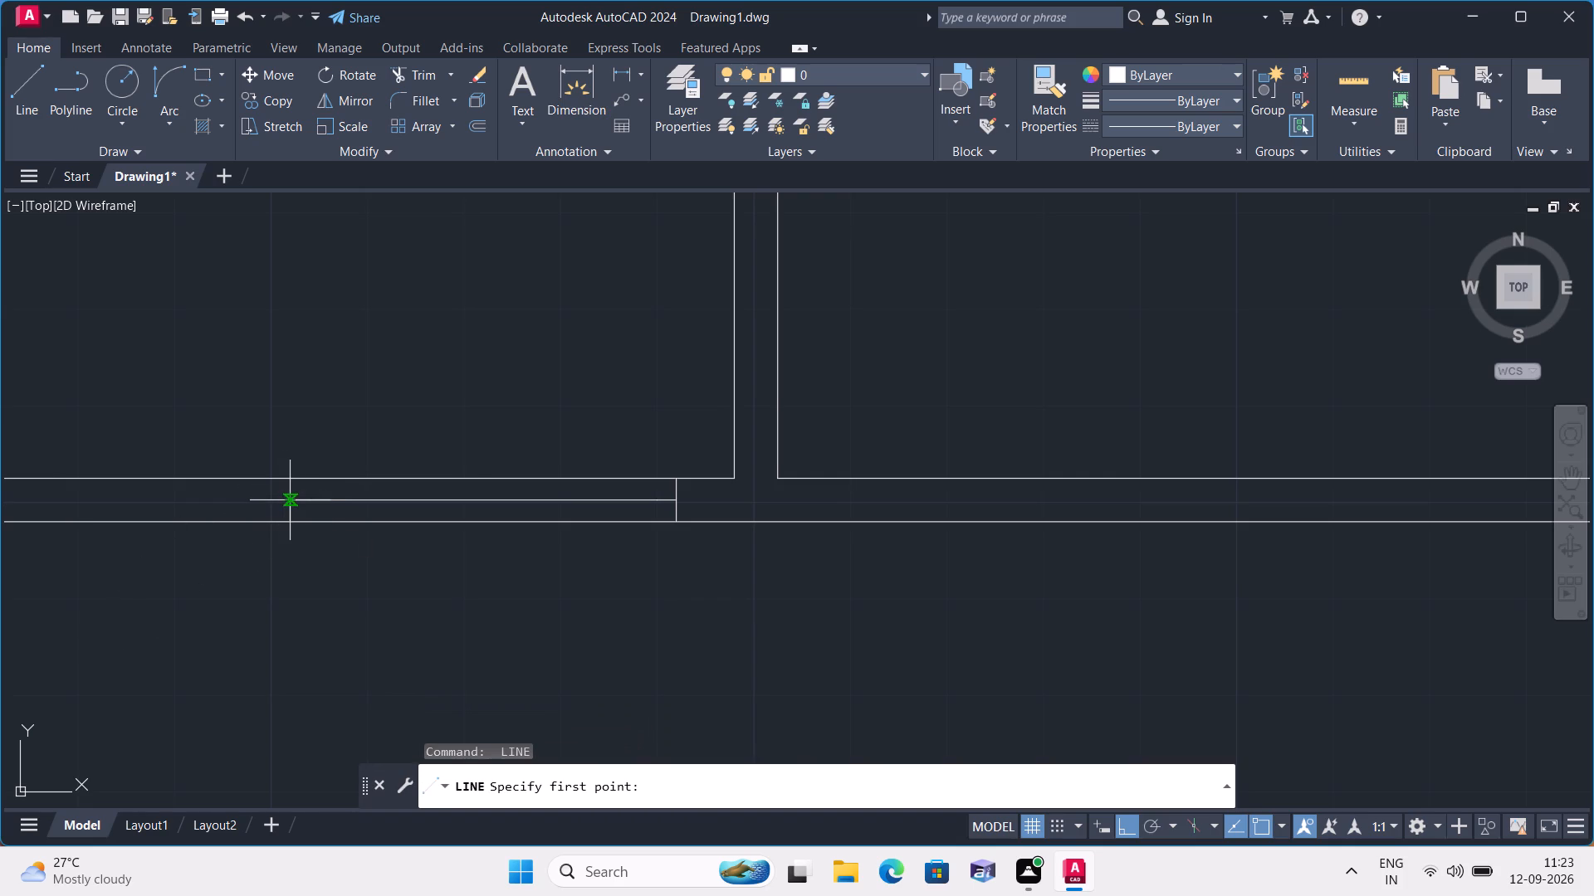
{"action": "left_click", "coordinate": [285, 479]}
{"action": "key", "text": "space"}
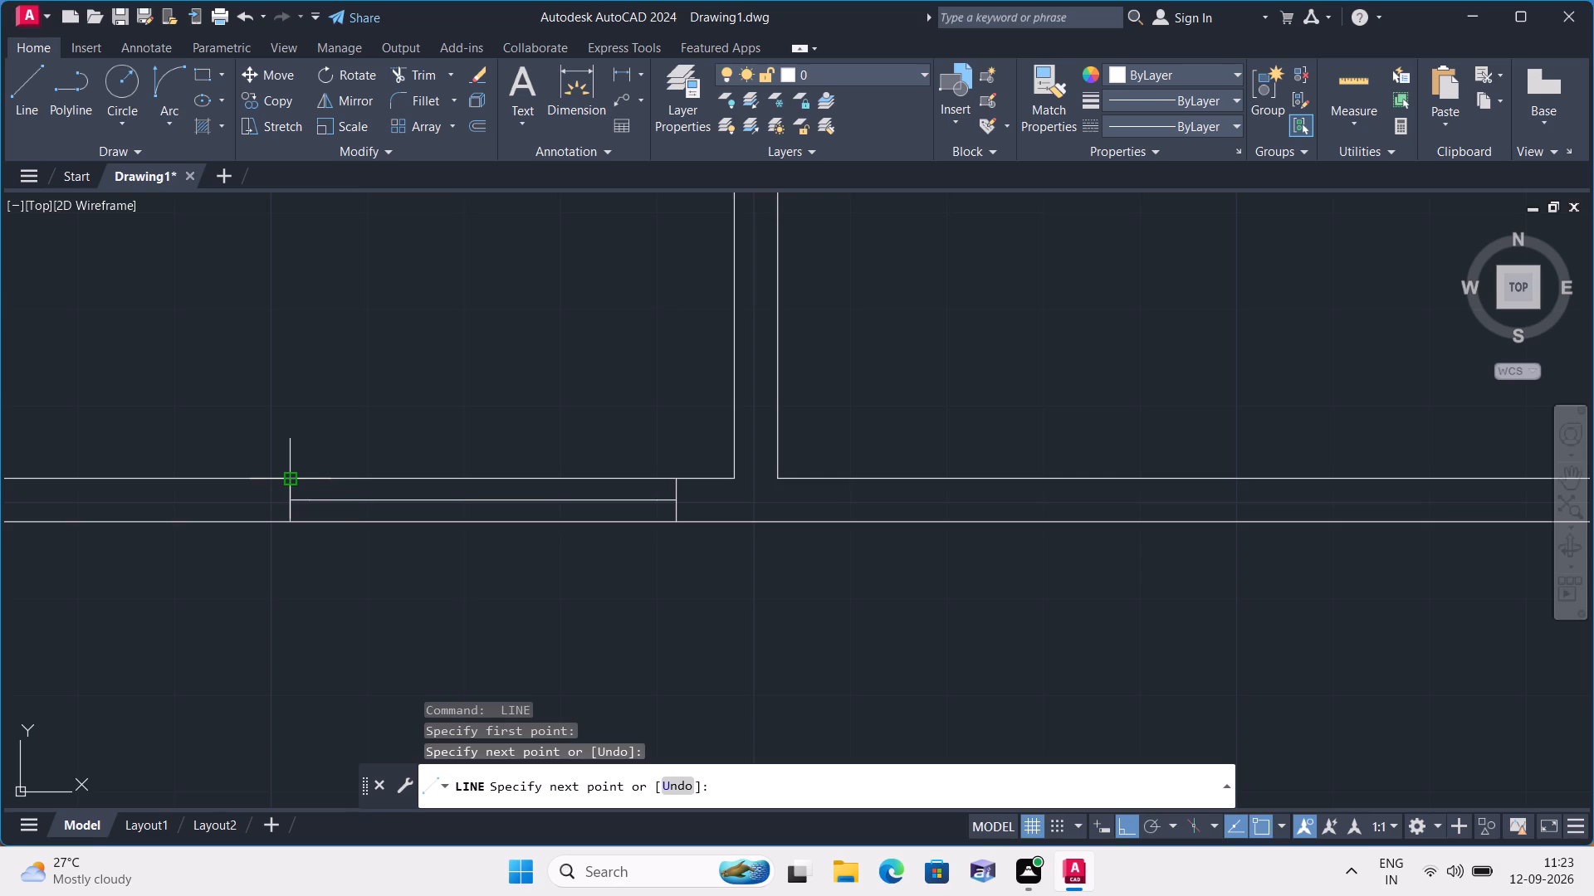
Erase the 3' middle segment between the two 2" door stops.
{"action": "left_click", "coordinate": [408, 502]}
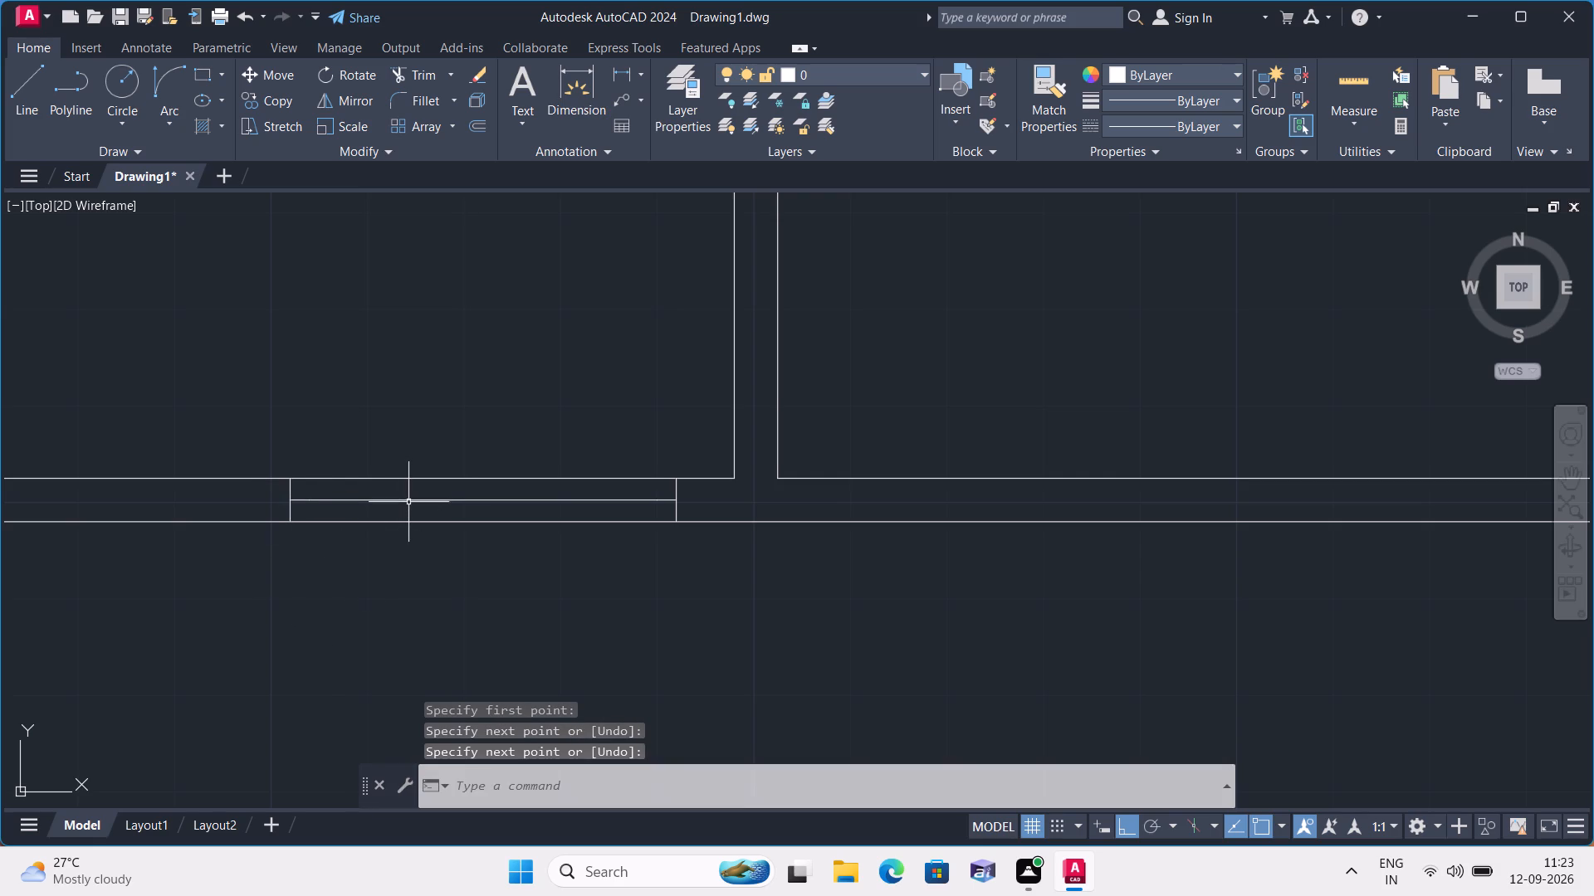
{"action": "key", "text": "Delete"}
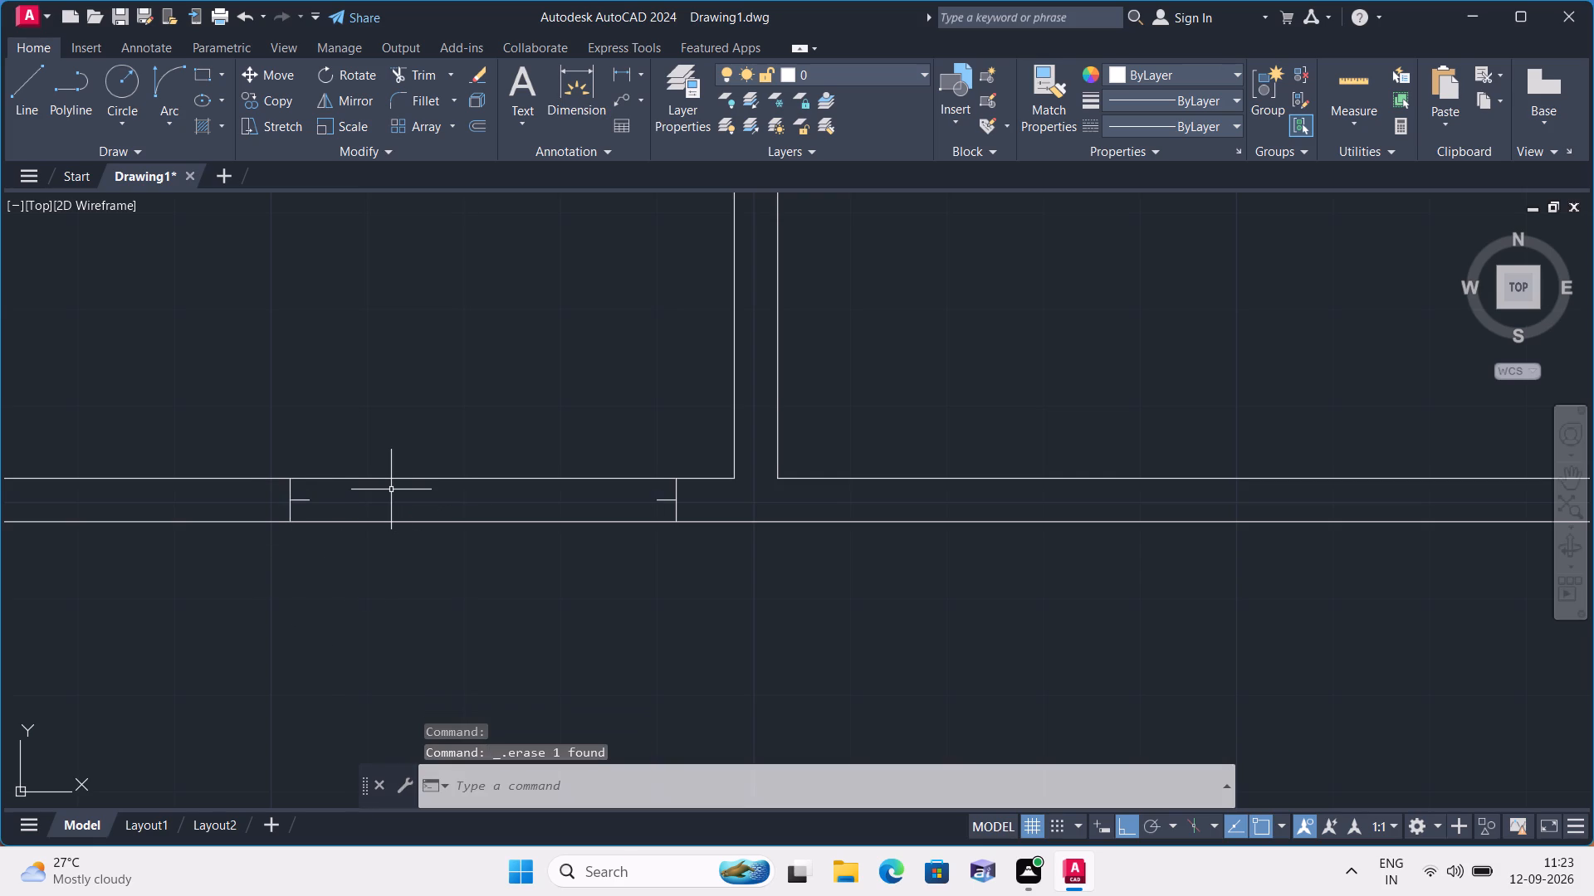
Draw a 3' door leaf line straight up from the inner end of the right 2" stop.
{"action": "type", "text": "l"}
{"action": "key", "text": "space"}
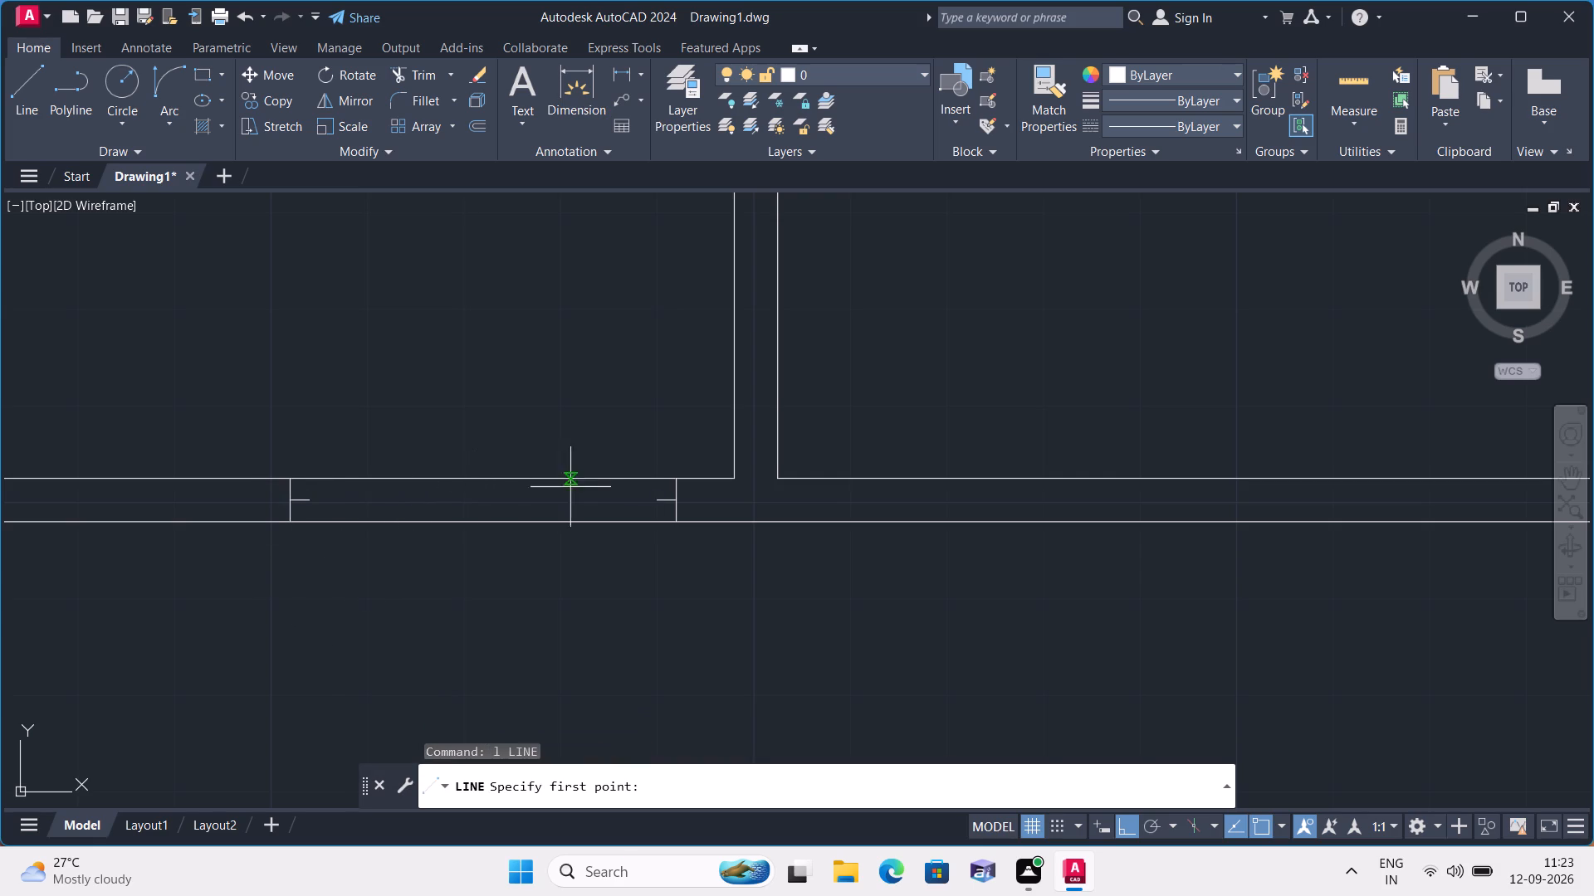
{"action": "left_click", "coordinate": [657, 496]}
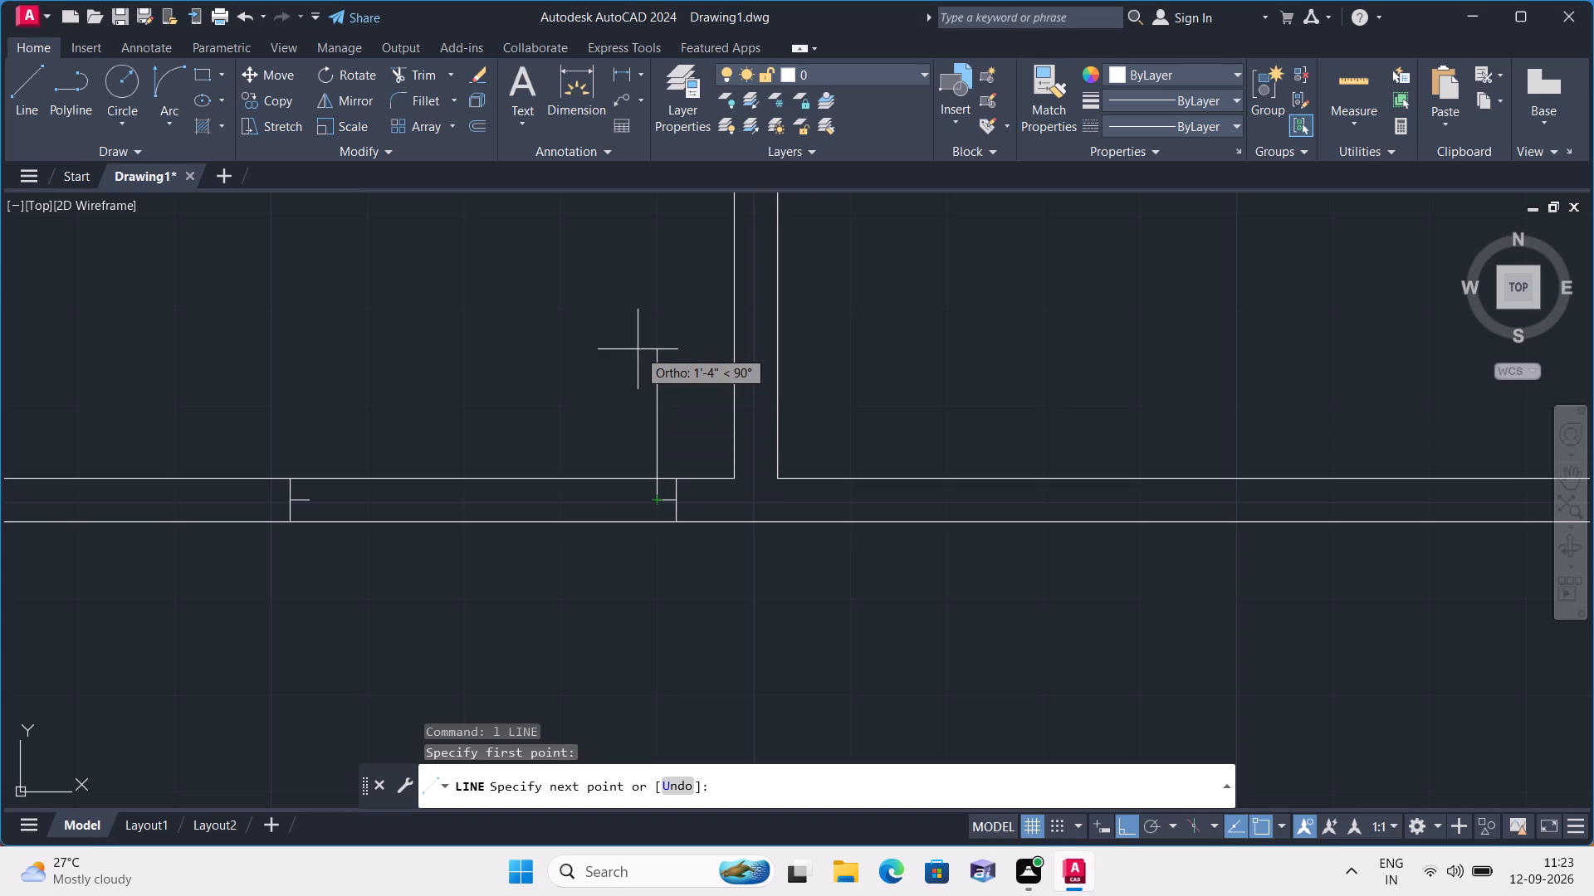
{"action": "type", "text": "3'"}
{"action": "key", "text": "space"}
{"action": "key", "text": "Escape"}
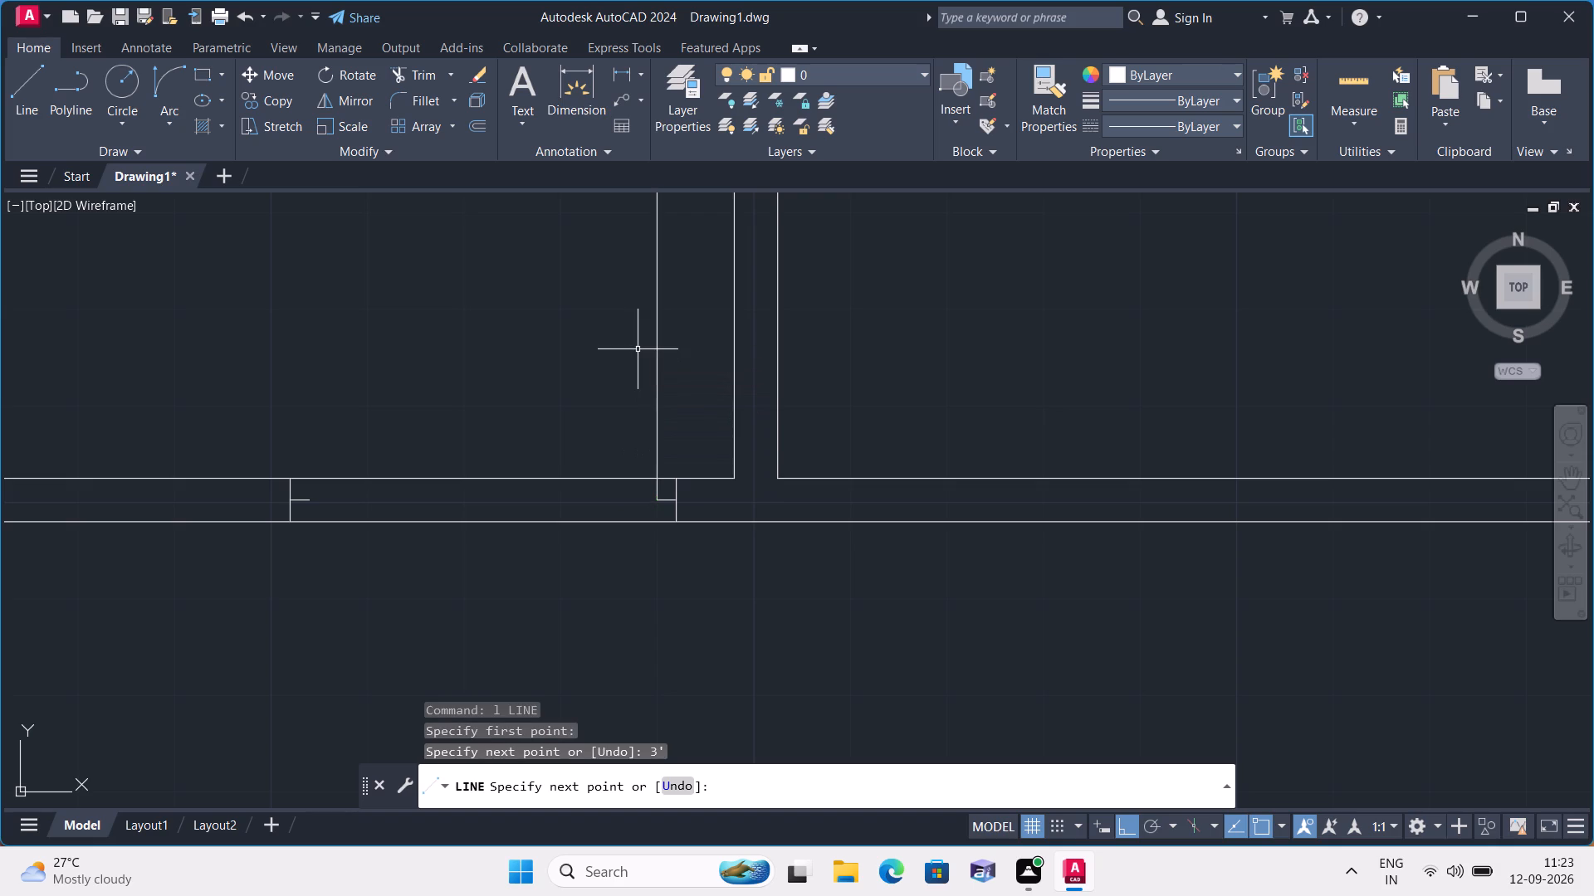
Draw the door swing with a Start, End, Direction arc from the leaf's top end to the left stop's inner end.
{"action": "scroll", "coordinate": [618, 400], "scroll_direction": "down", "scroll_amount": 1}
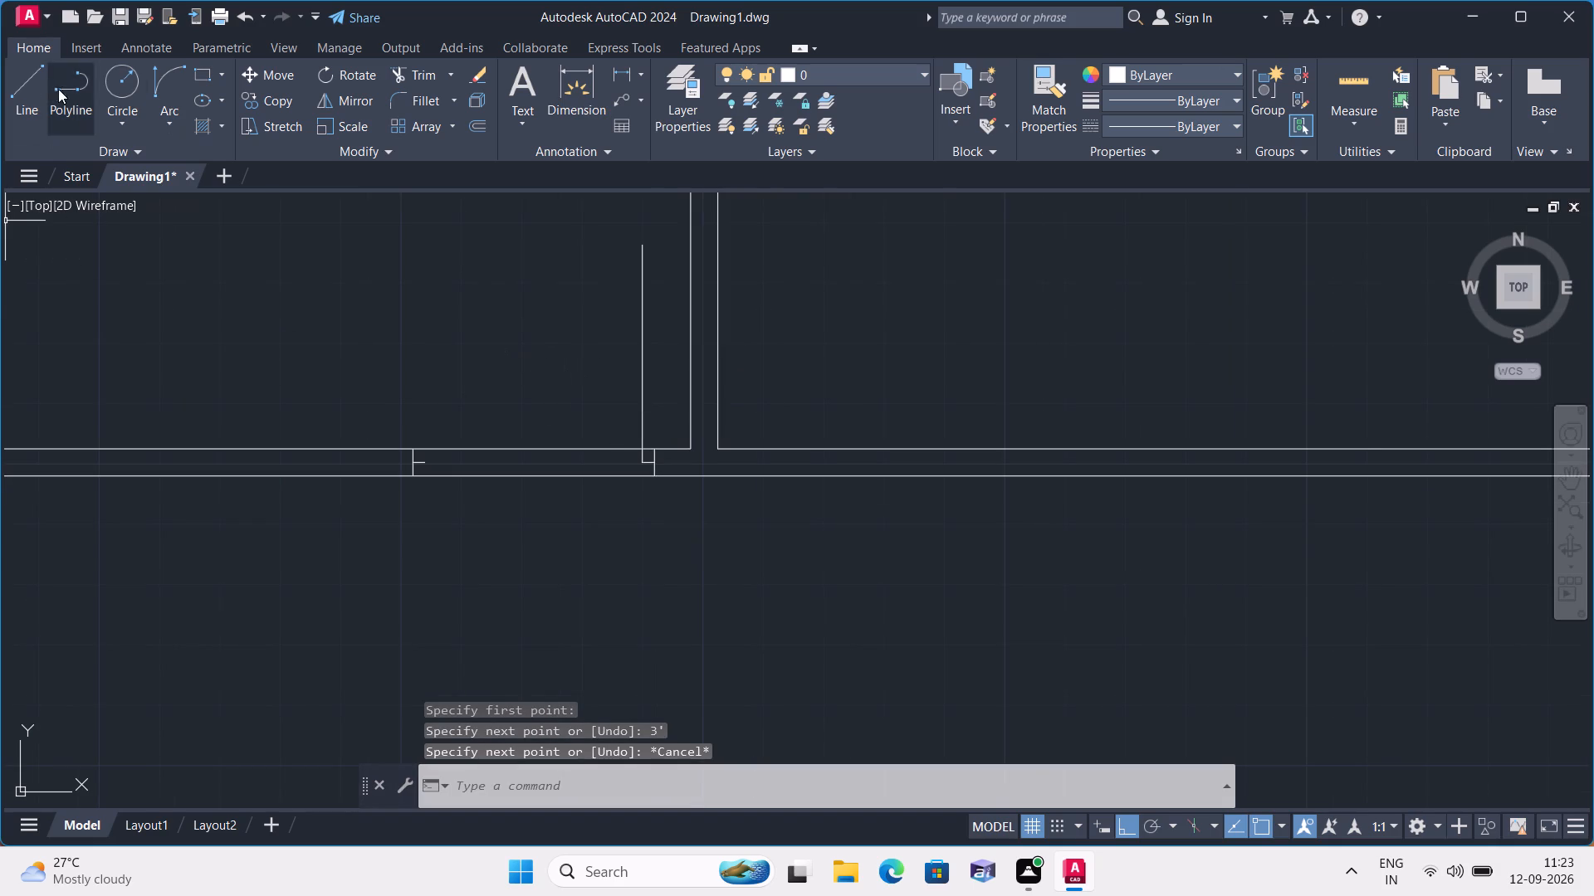
{"action": "left_click", "coordinate": [172, 129]}
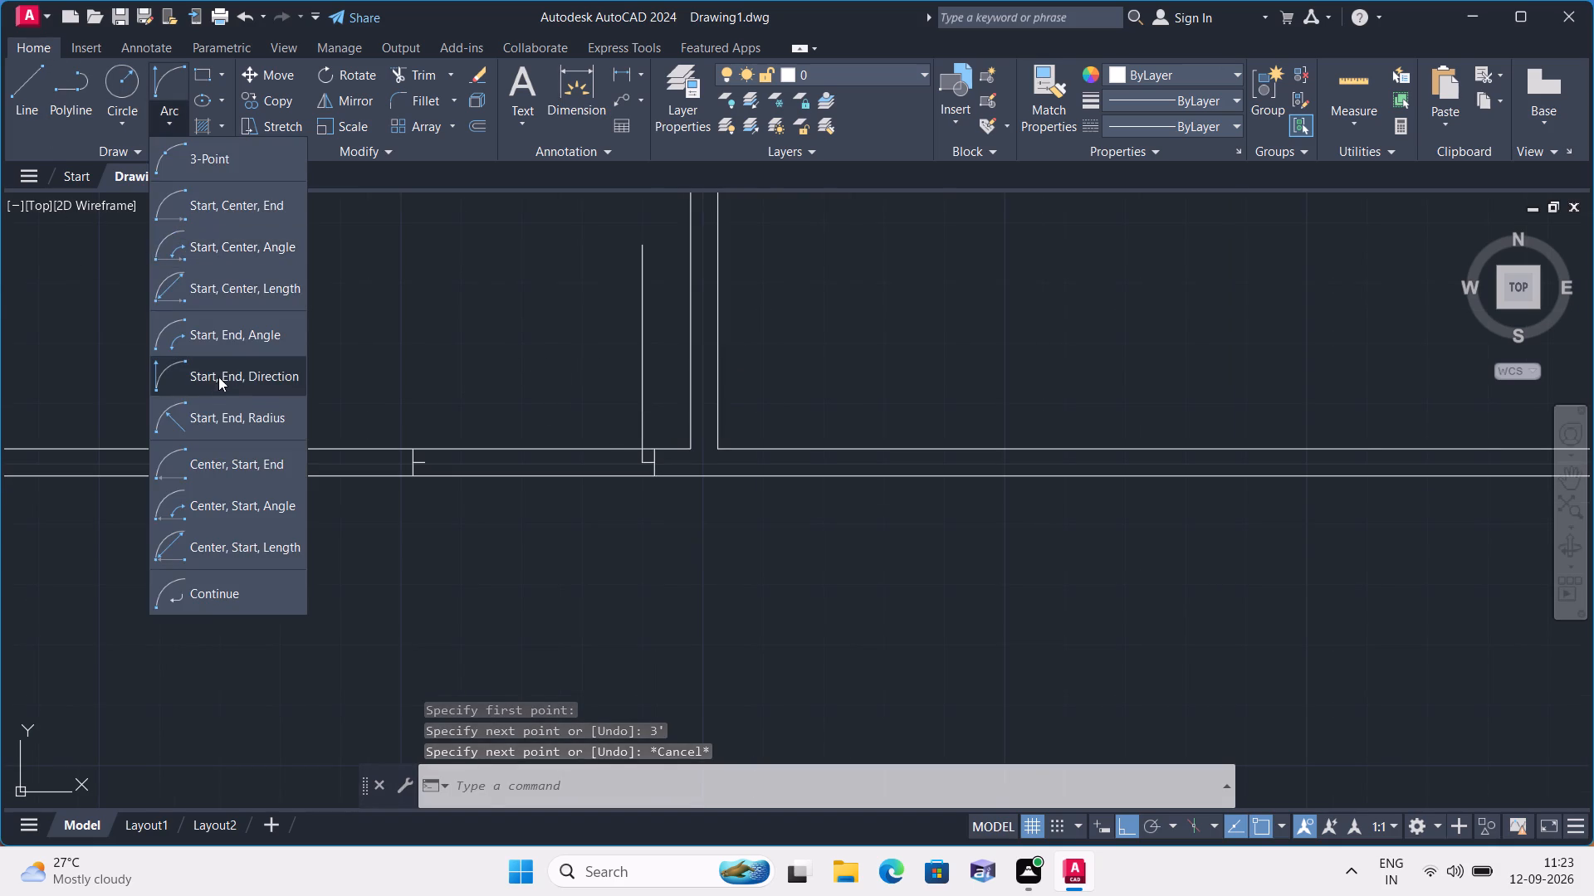
{"action": "left_click", "coordinate": [218, 376]}
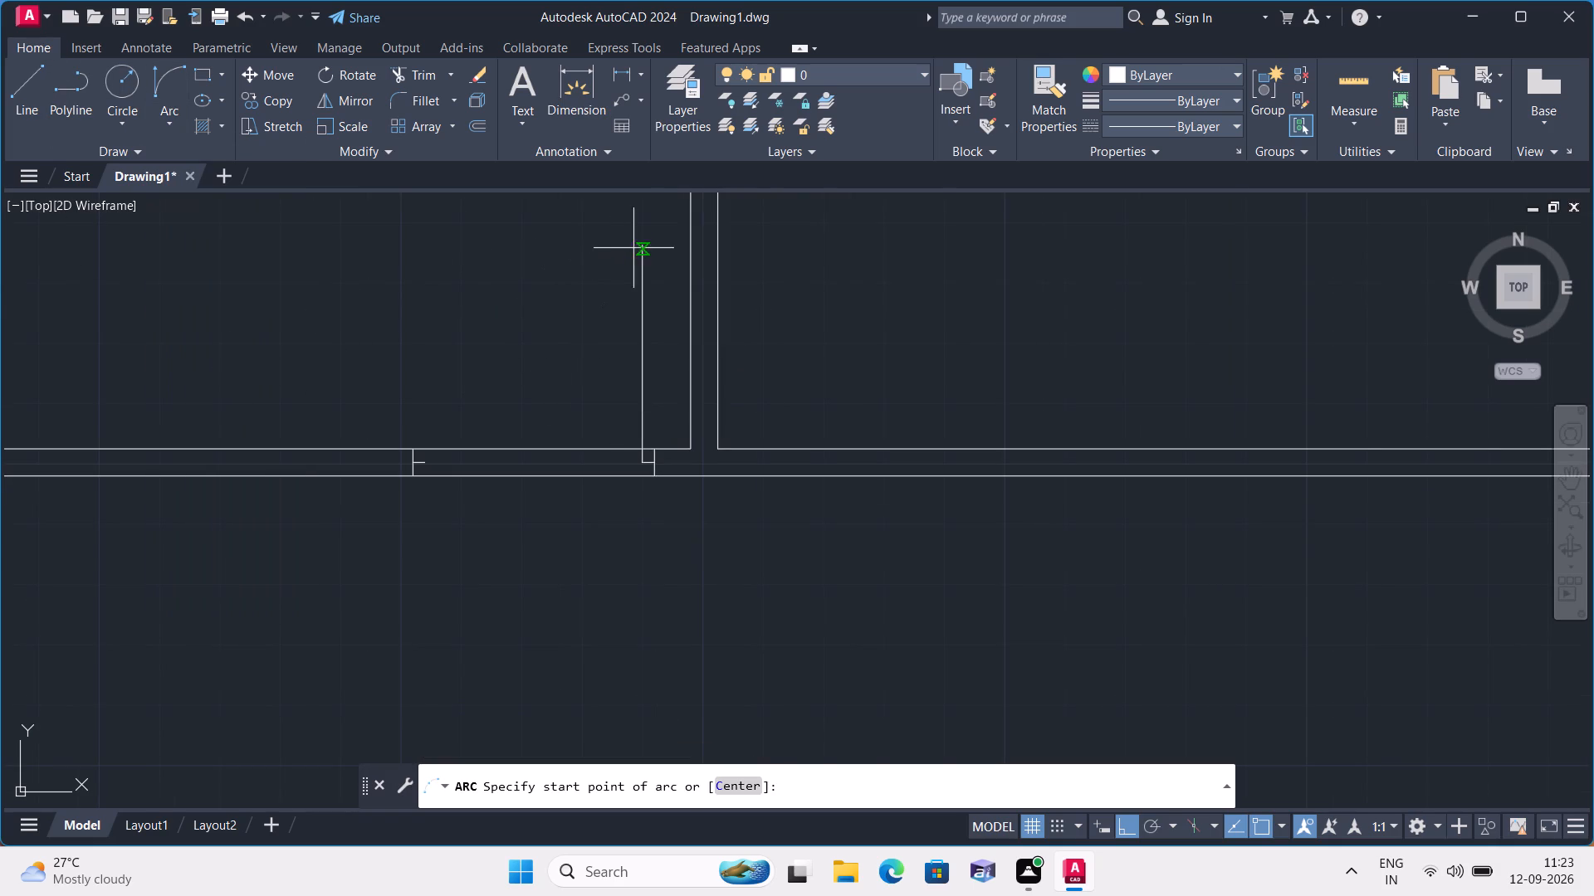
{"action": "left_click", "coordinate": [638, 246]}
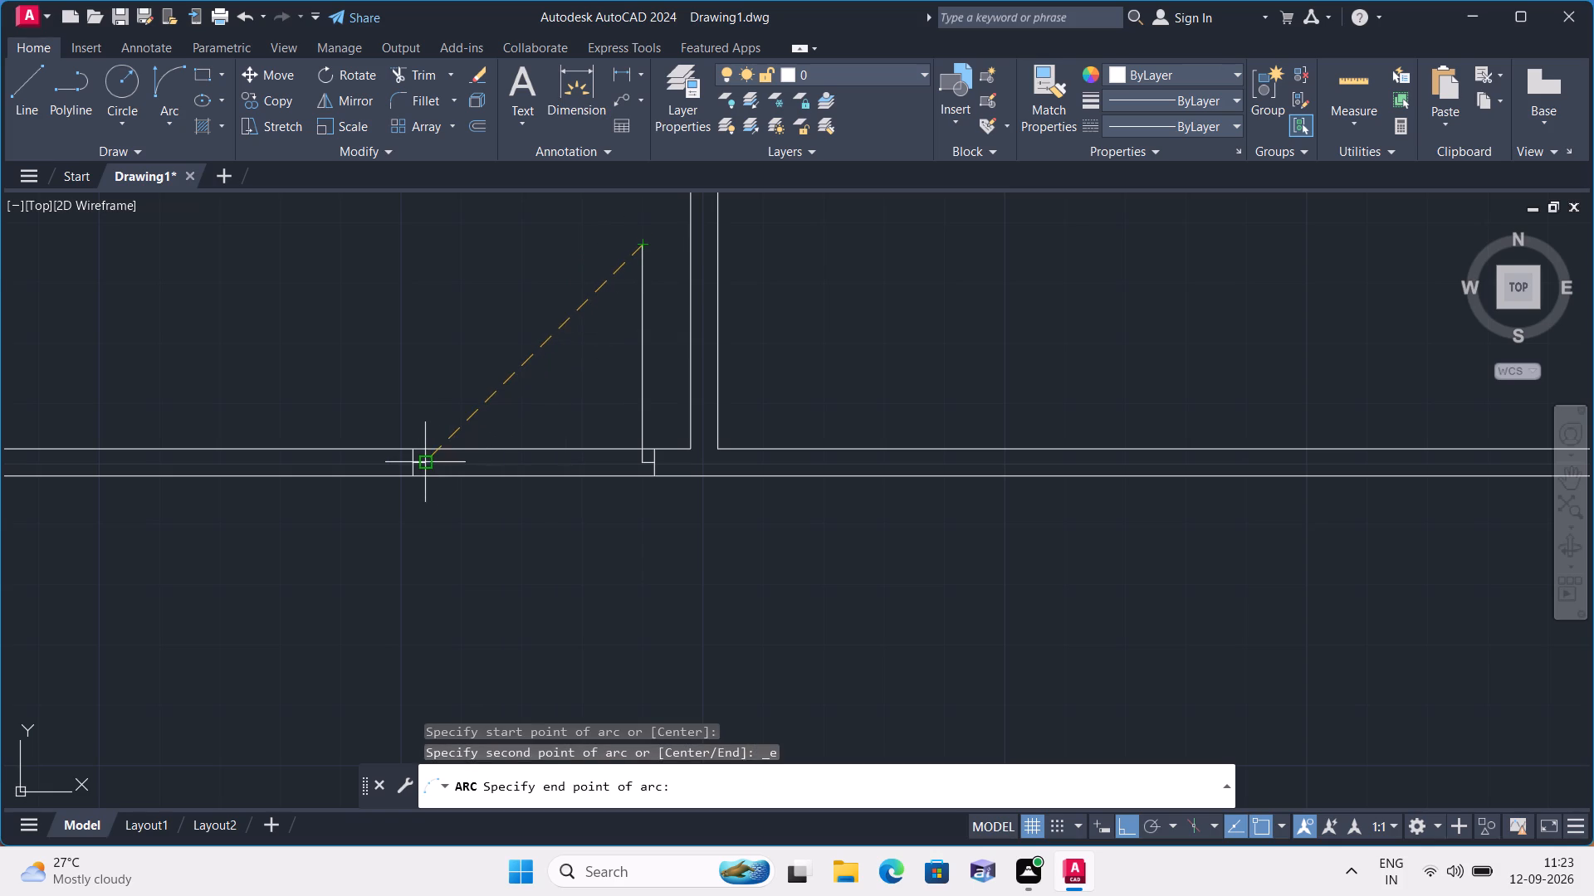
{"action": "left_click", "coordinate": [428, 463]}
{"action": "left_click", "coordinate": [436, 331]}
{"action": "scroll", "coordinate": [436, 331], "scroll_direction": "down", "scroll_amount": 1}
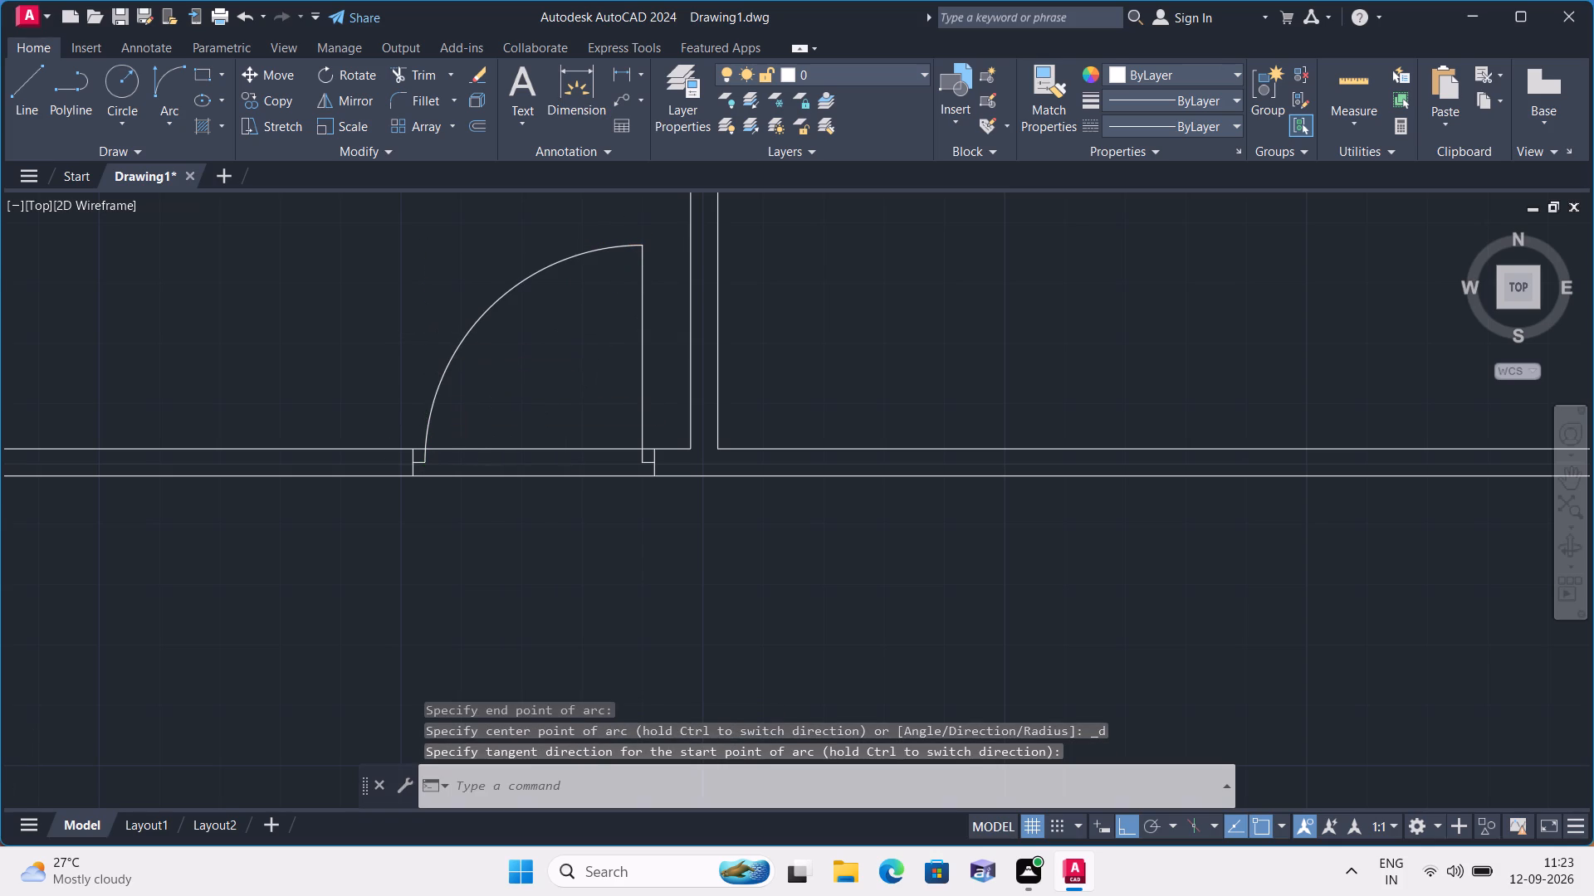
Trim both face lines of the left room's lower wall between the two jambs to open the doorway.
{"action": "scroll", "coordinate": [352, 349], "scroll_direction": "down", "scroll_amount": 1}
{"action": "type", "text": "trim"}
{"action": "key", "text": "space"}
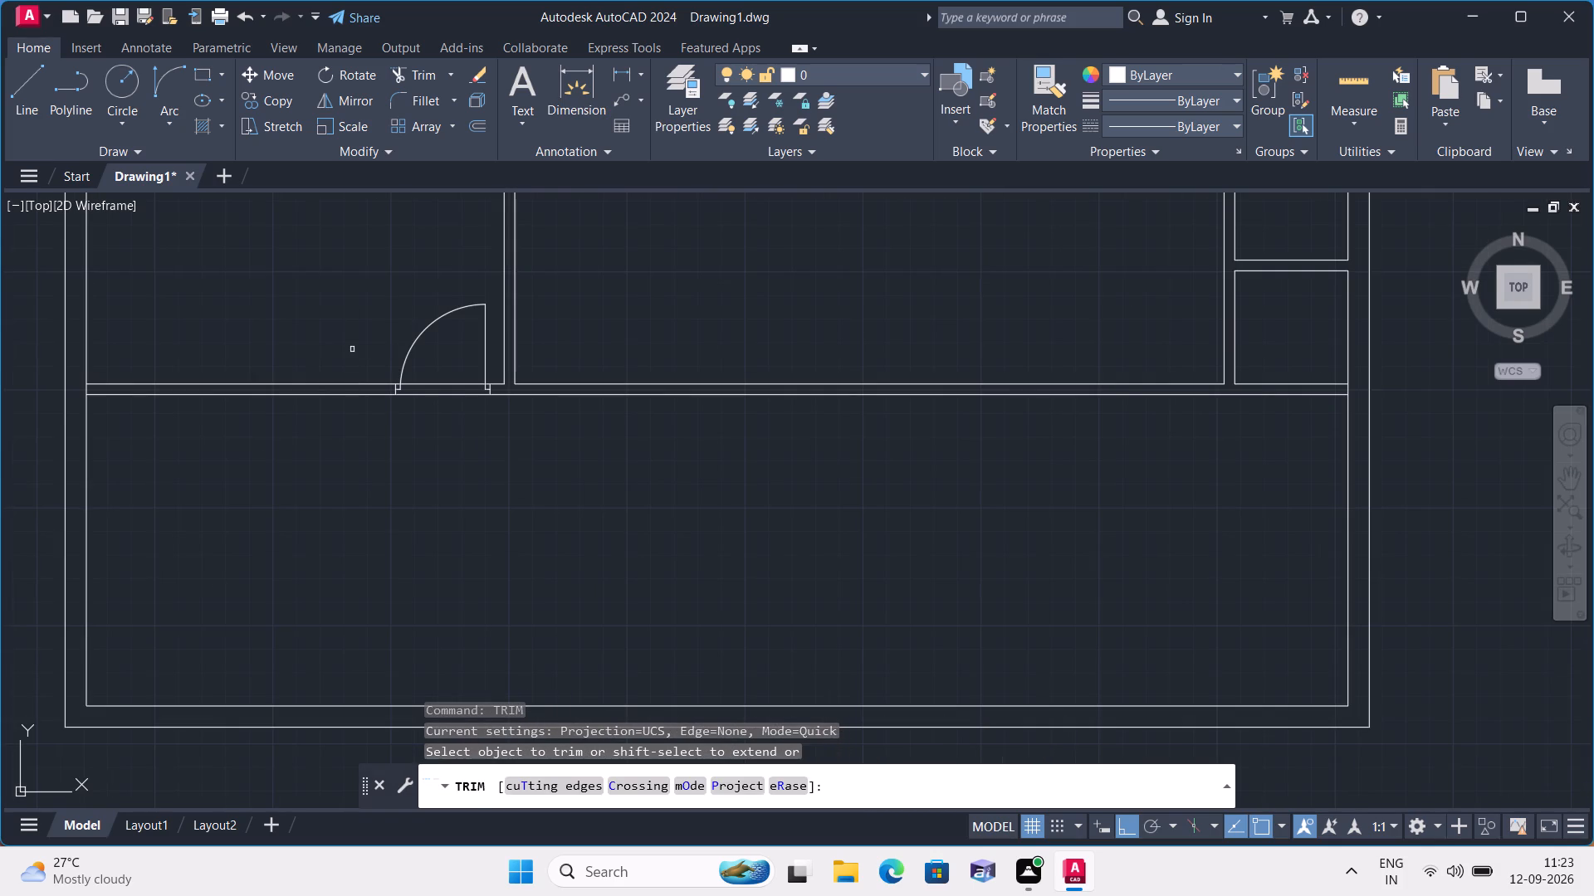
{"action": "scroll", "coordinate": [490, 404], "scroll_direction": "up", "scroll_amount": 1}
{"action": "scroll", "coordinate": [423, 377], "scroll_direction": "up", "scroll_amount": 2}
{"action": "left_click", "coordinate": [420, 368]}
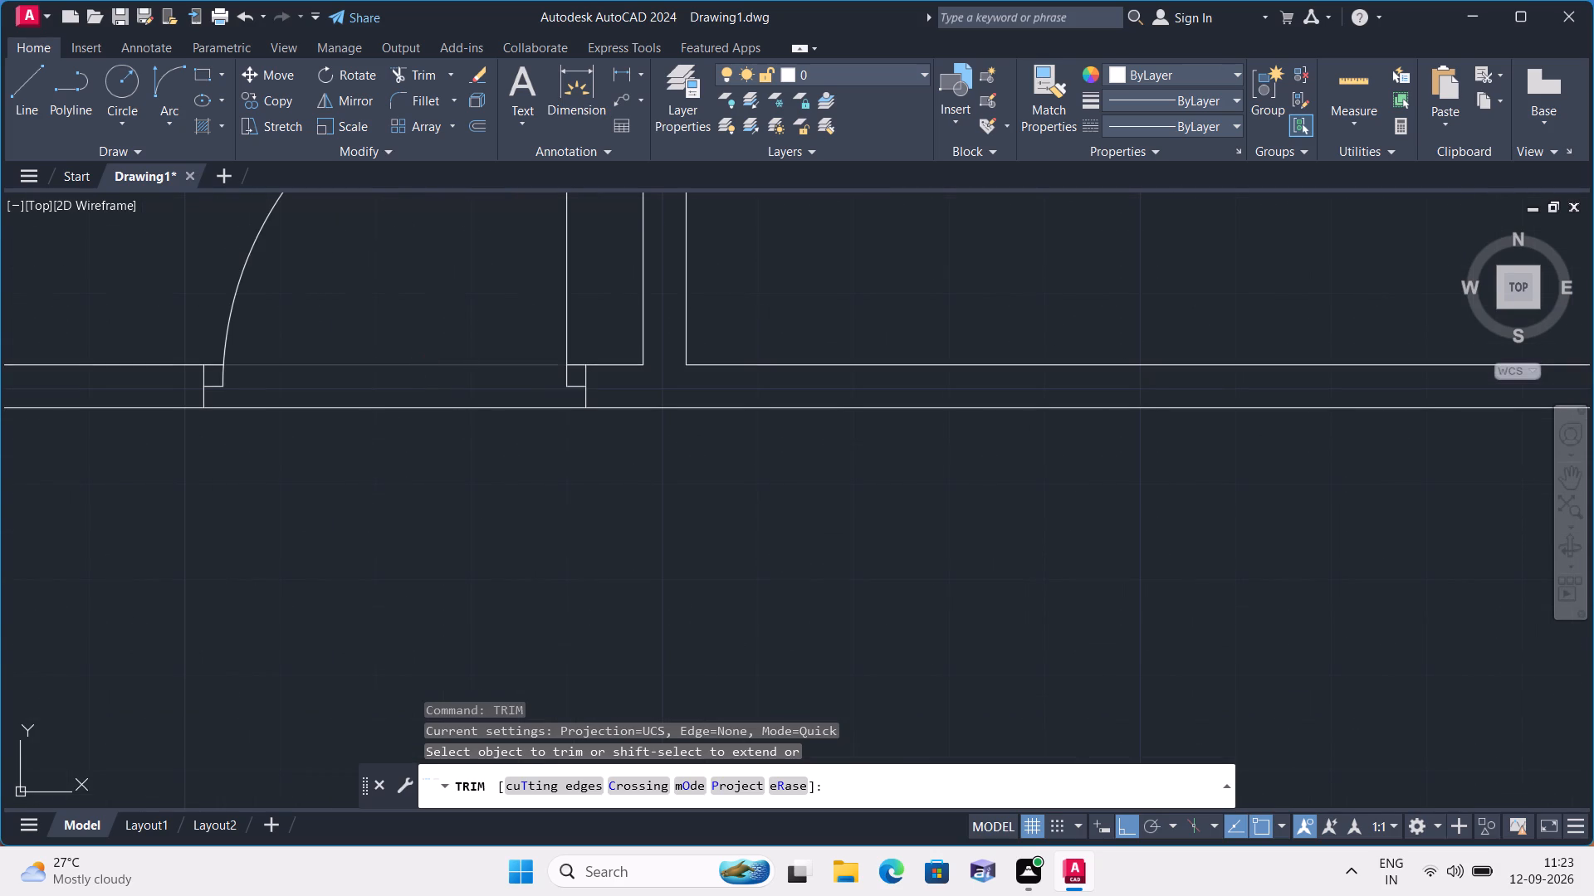
{"action": "left_click", "coordinate": [575, 360]}
{"action": "left_click", "coordinate": [577, 370]}
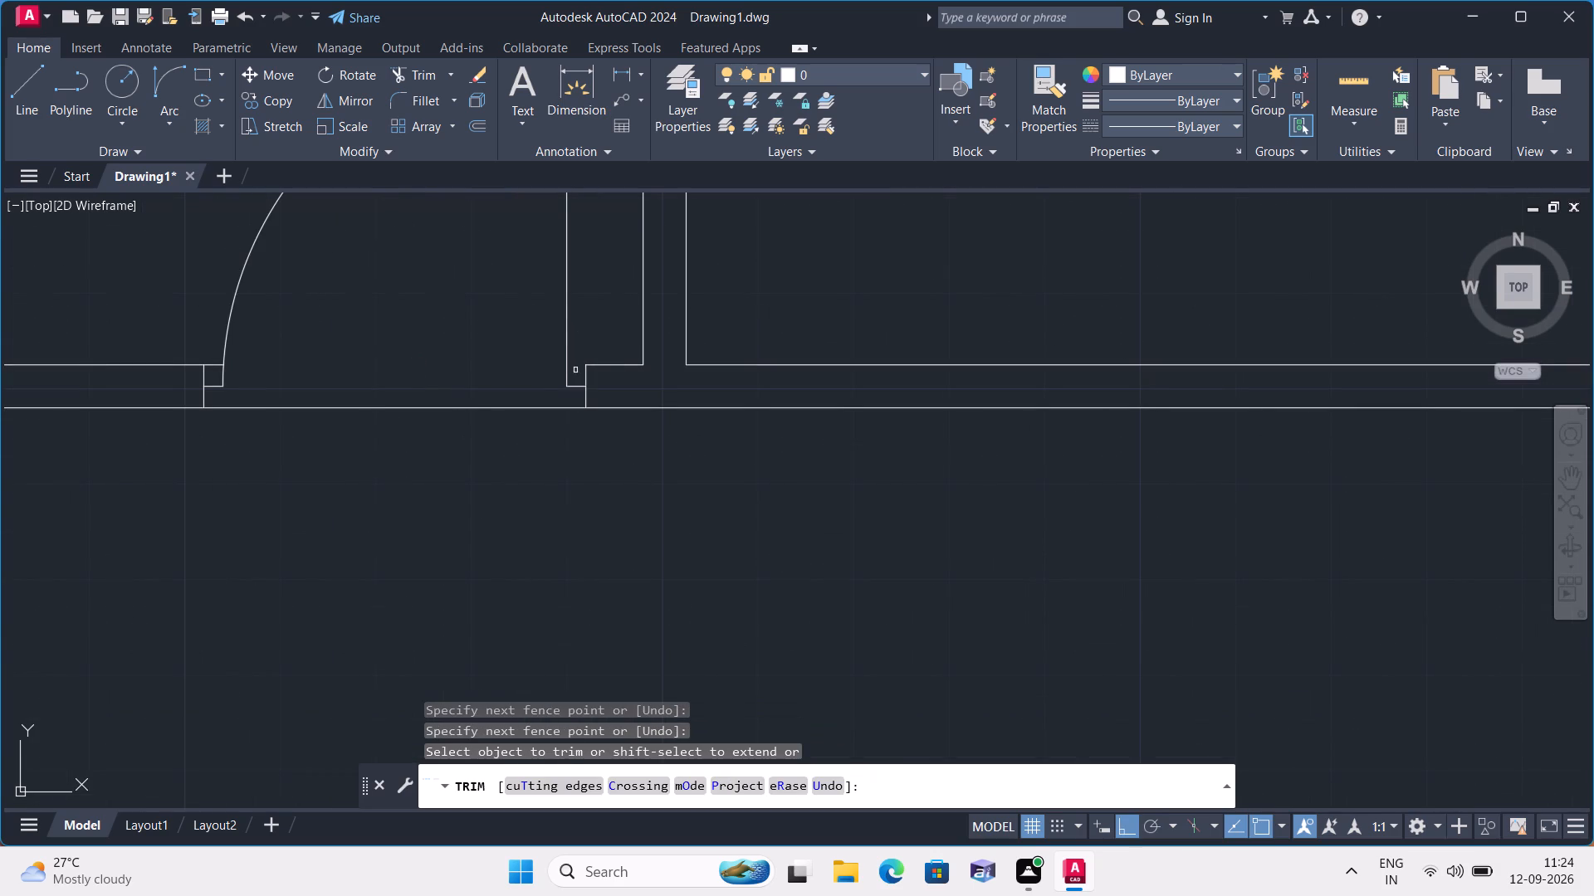
{"action": "scroll", "coordinate": [220, 377], "scroll_direction": "up", "scroll_amount": 2}
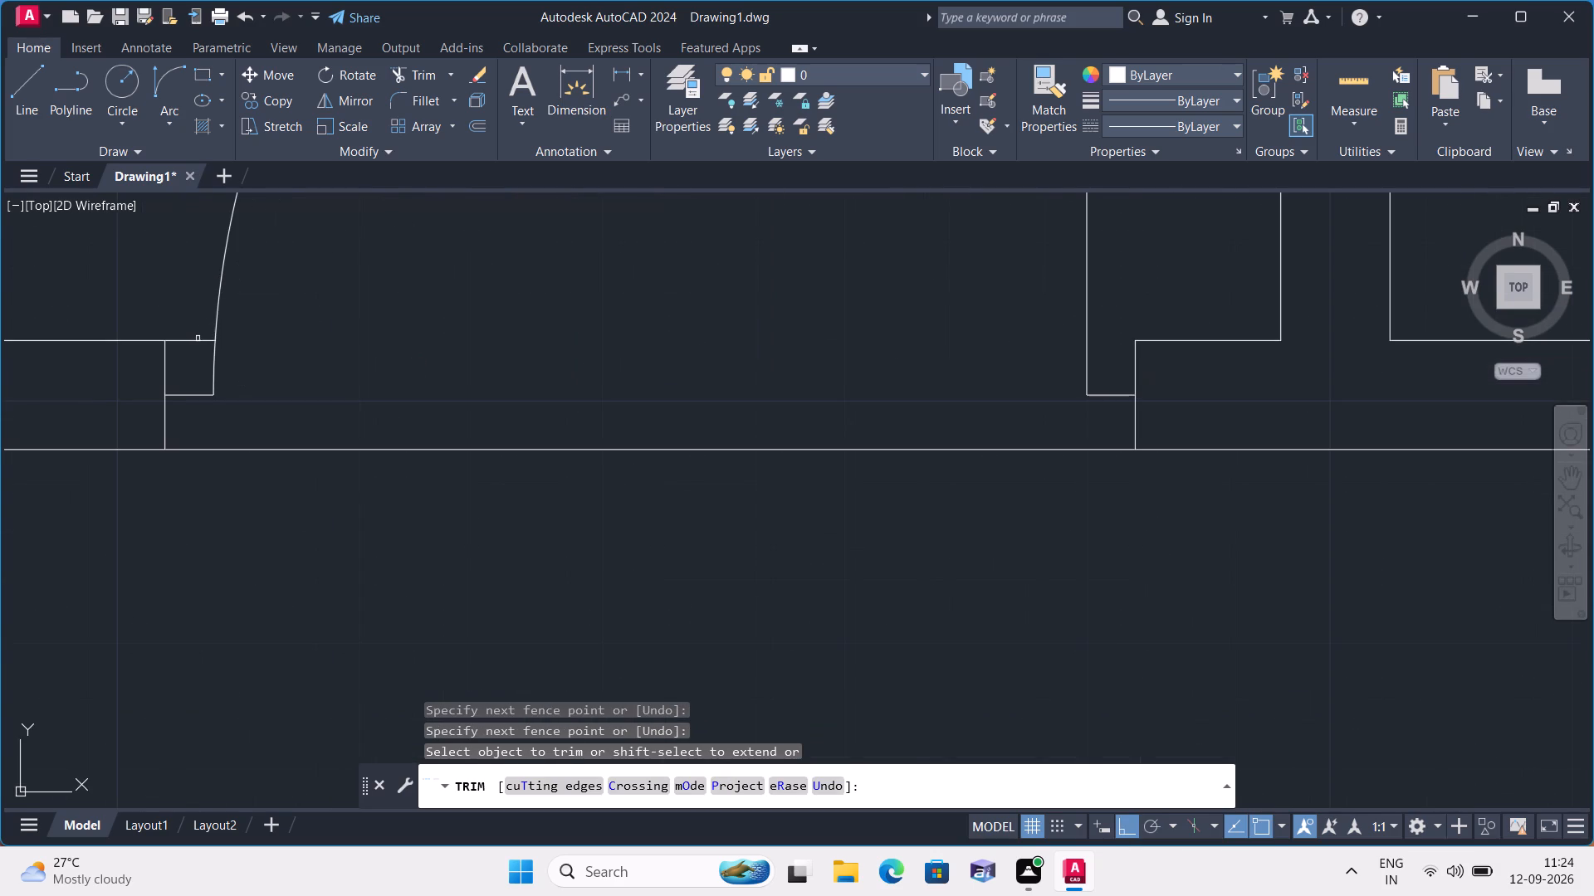
{"action": "left_click", "coordinate": [198, 339]}
{"action": "scroll", "coordinate": [203, 352], "scroll_direction": "down", "scroll_amount": 2}
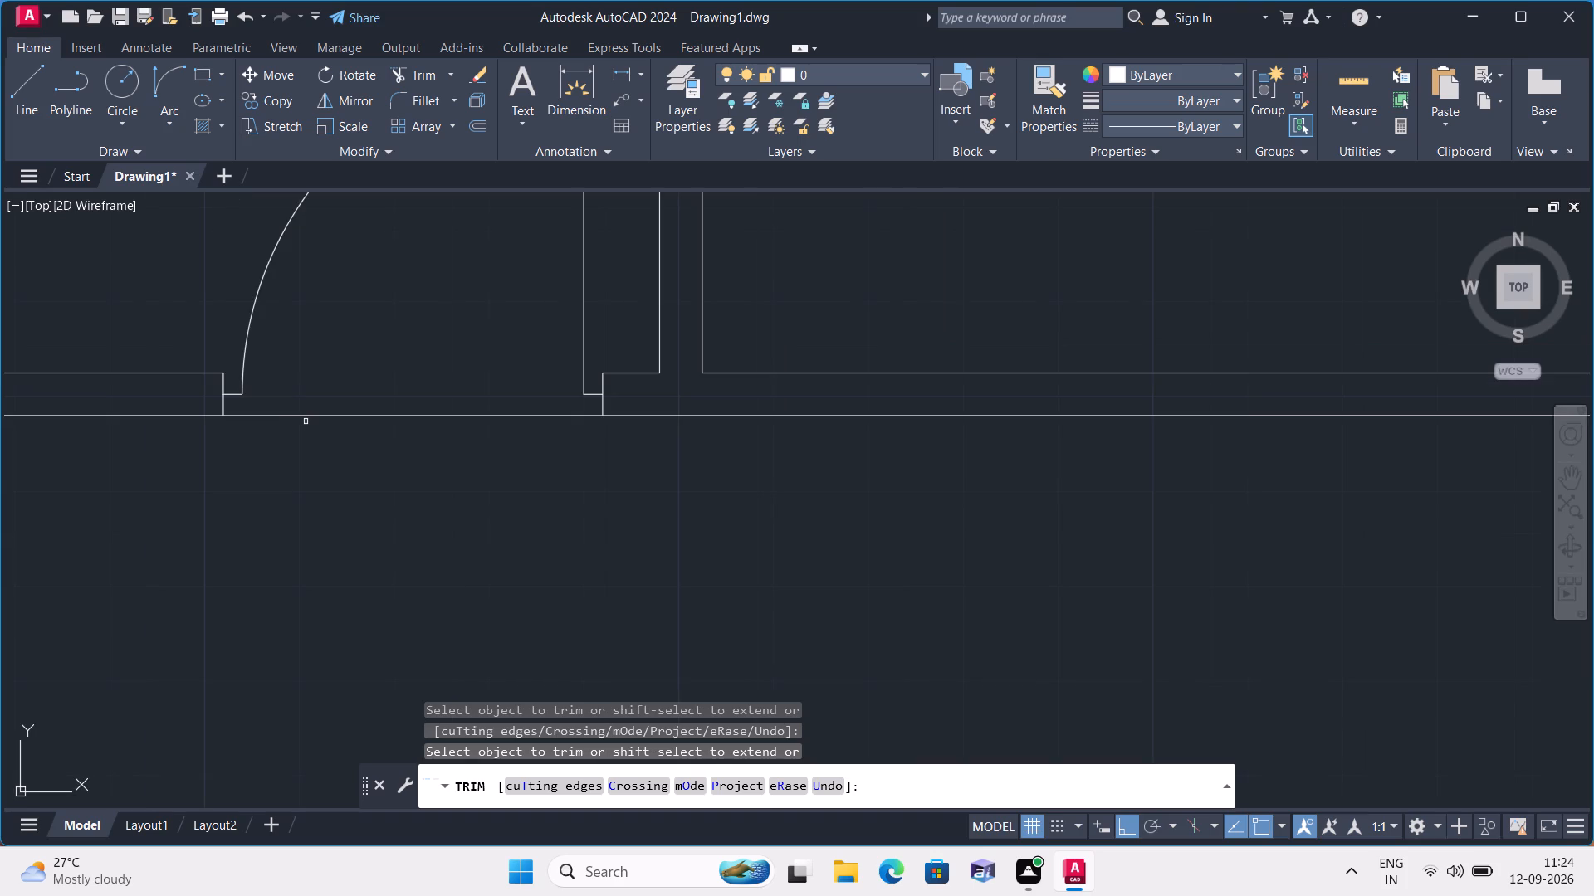
{"action": "left_click", "coordinate": [335, 417]}
{"action": "scroll", "coordinate": [365, 470], "scroll_direction": "down", "scroll_amount": 2}
{"action": "key", "text": "space"}
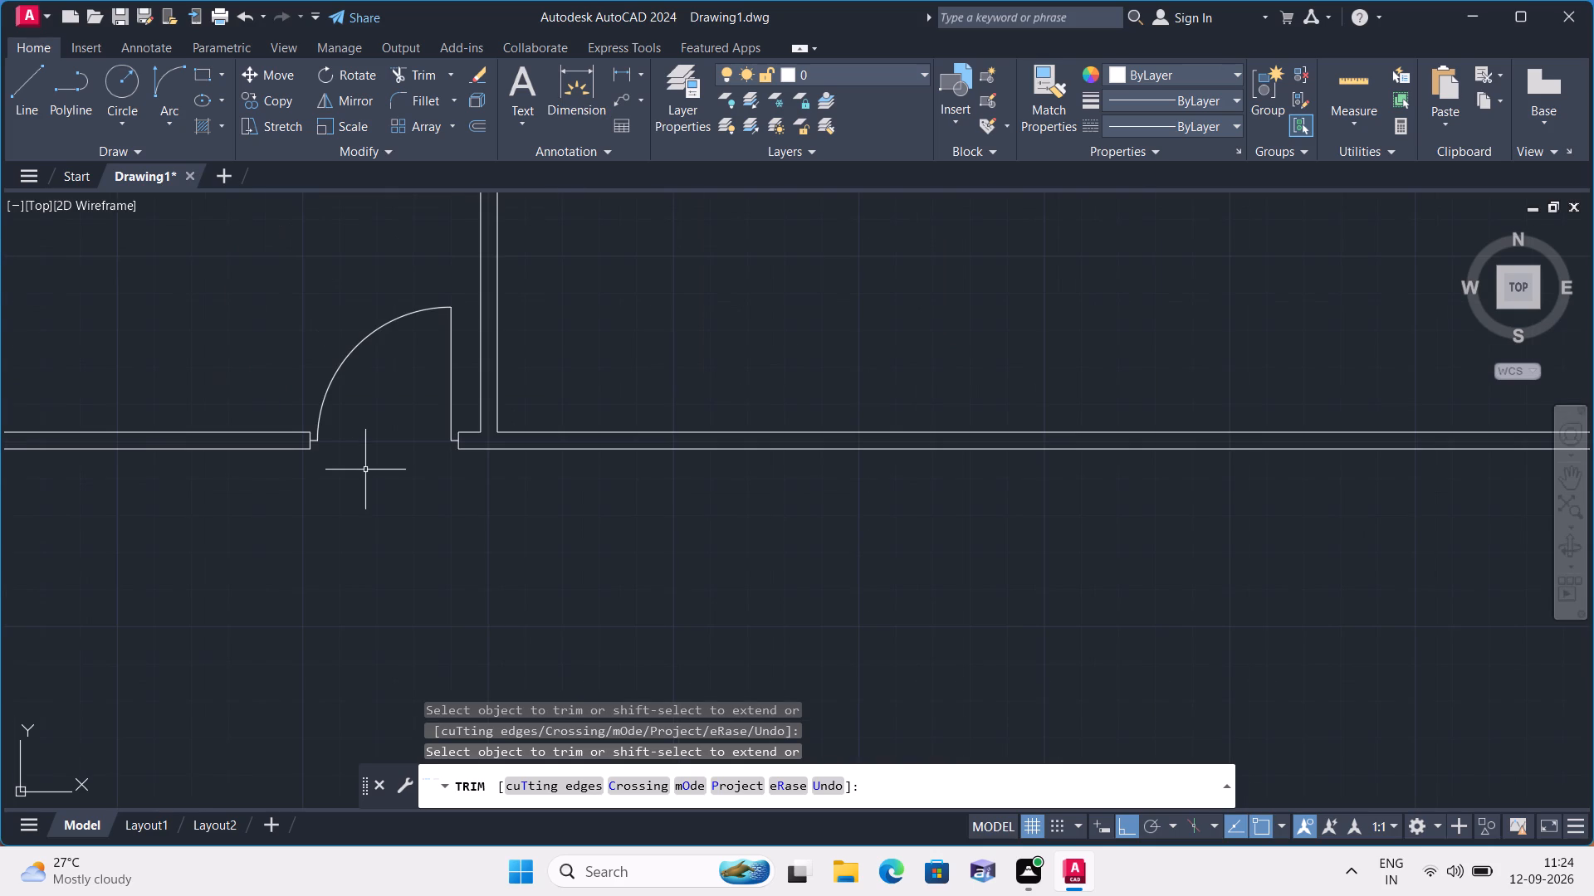
Draw a 6" line from the upper small room's lower-left corner along the partition, continuing down across the partition as the left jamb.
{"action": "scroll", "coordinate": [341, 494], "scroll_direction": "down", "scroll_amount": 2}
{"action": "scroll", "coordinate": [880, 426], "scroll_direction": "up", "scroll_amount": 1}
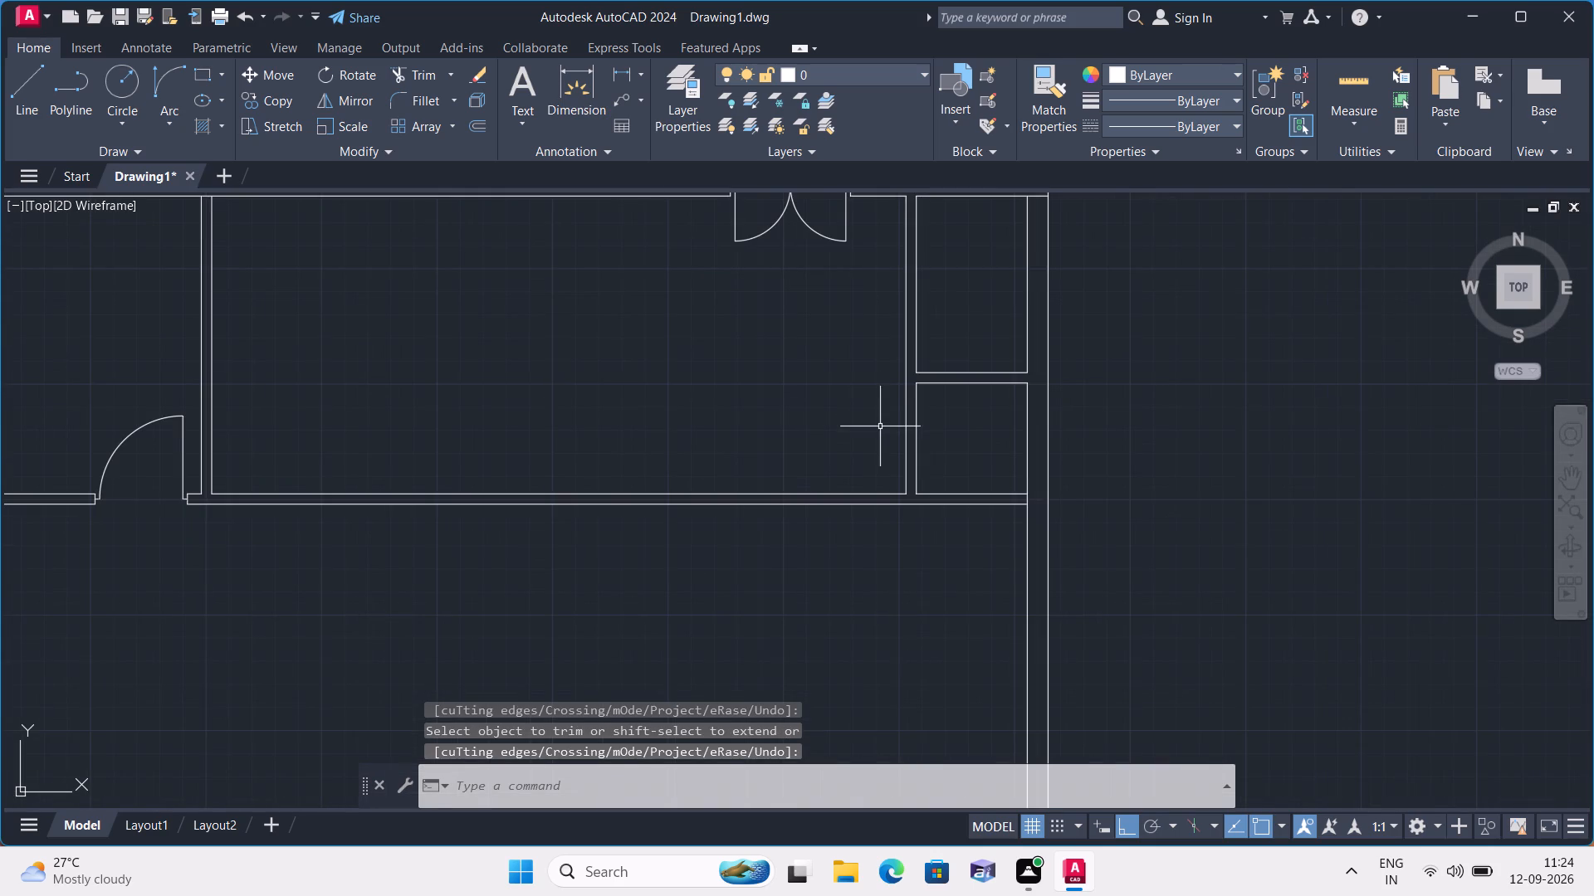
{"action": "middle_click_drag", "start_coordinate": [880, 426], "coordinate": [585, 713]}
{"action": "scroll", "coordinate": [628, 666], "scroll_direction": "up", "scroll_amount": 2}
{"action": "scroll", "coordinate": [736, 689], "scroll_direction": "down", "scroll_amount": 1}
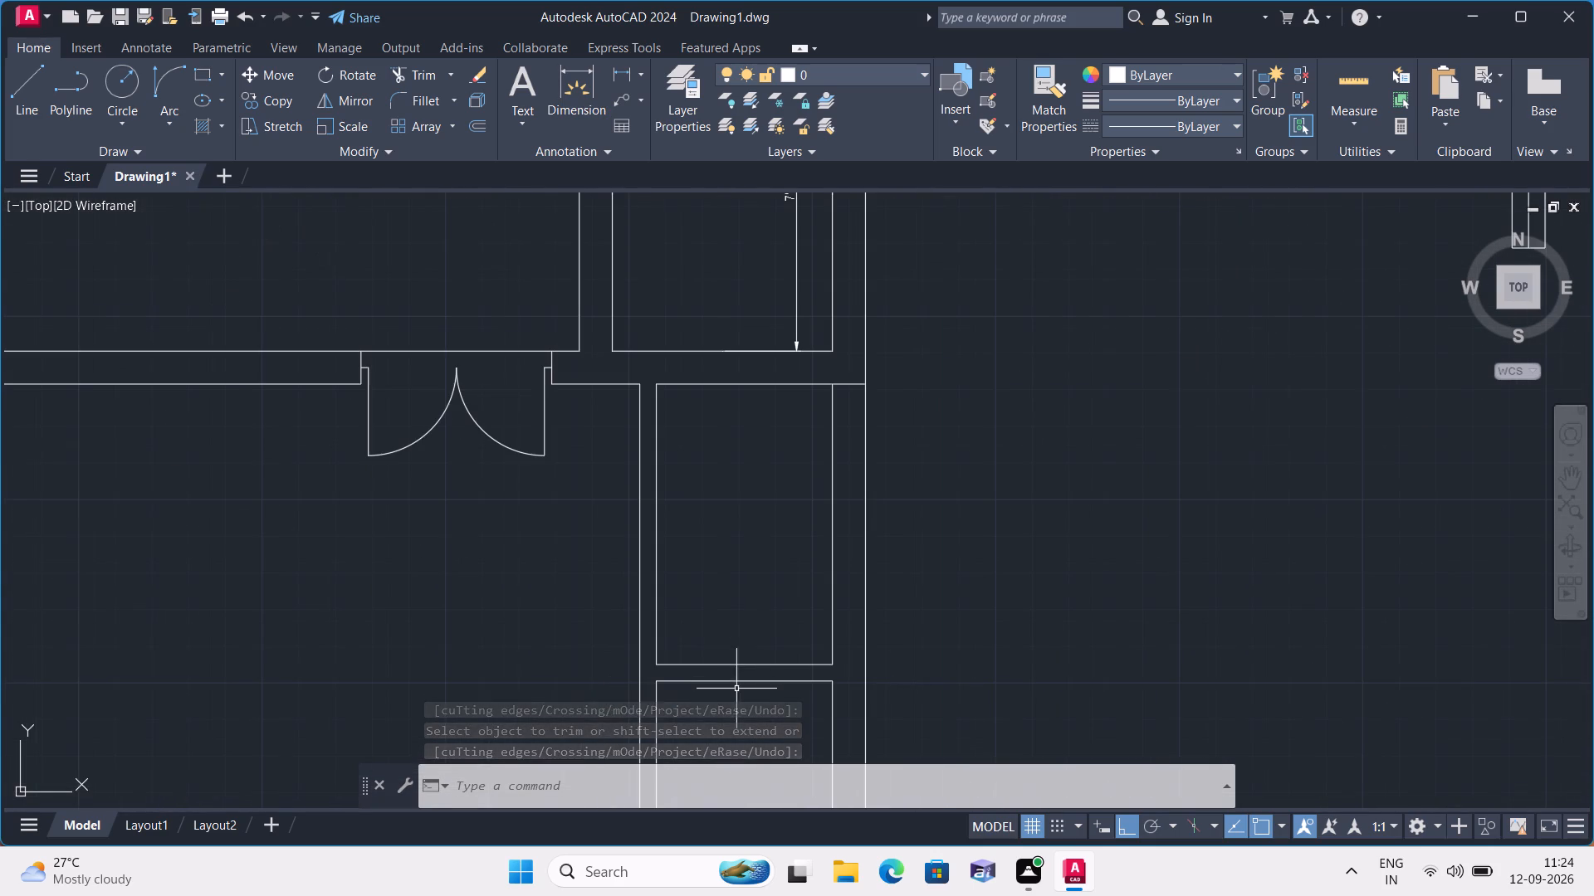
{"action": "type", "text": "l"}
{"action": "key", "text": "space"}
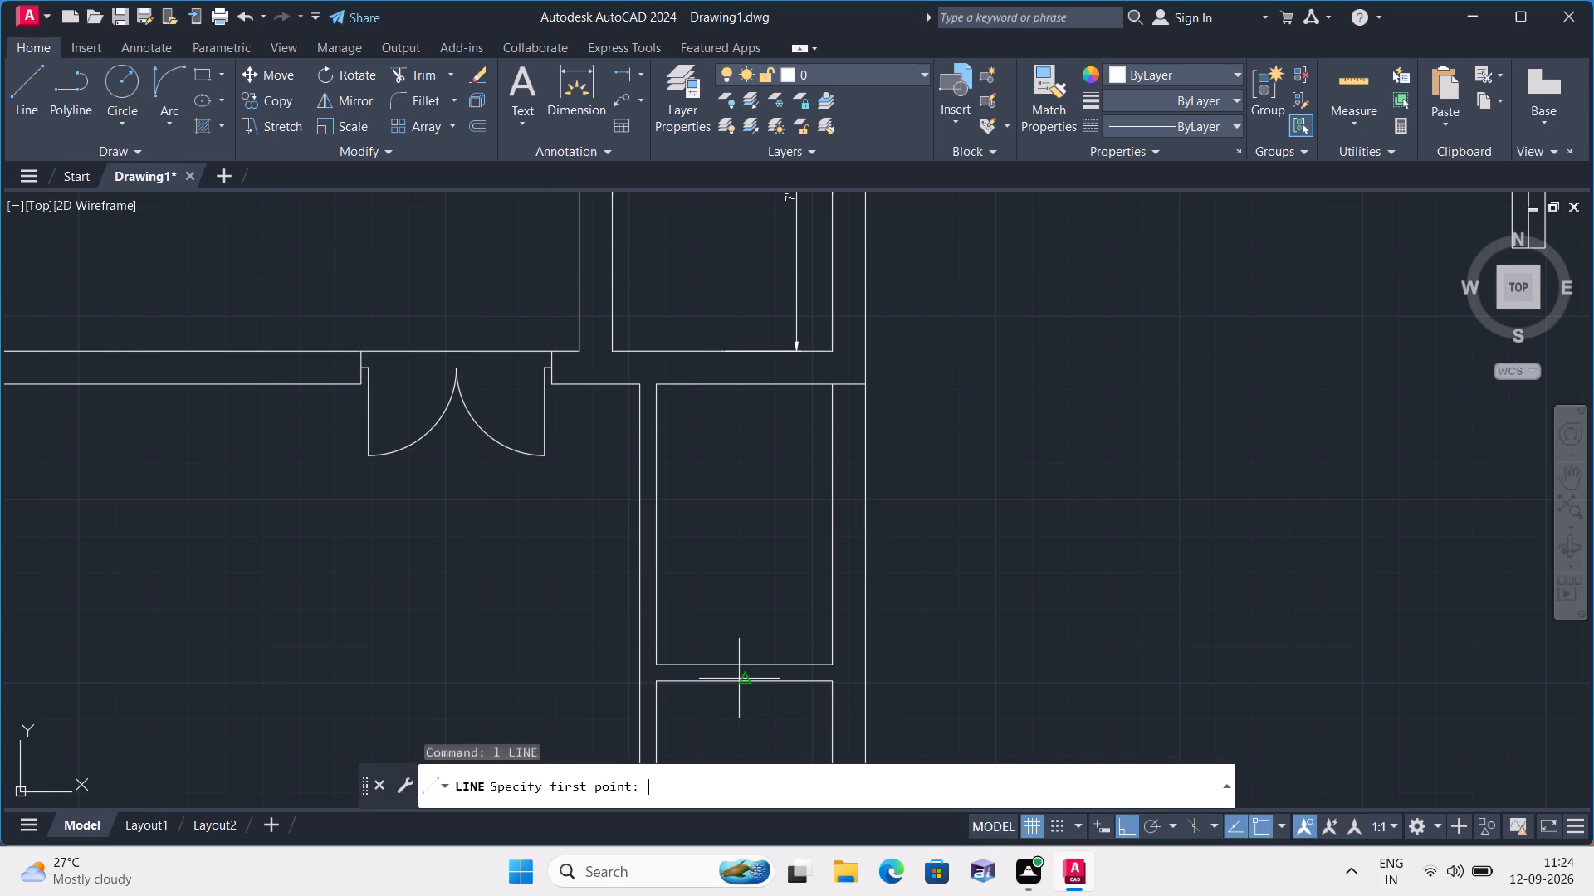
{"action": "left_click", "coordinate": [652, 666]}
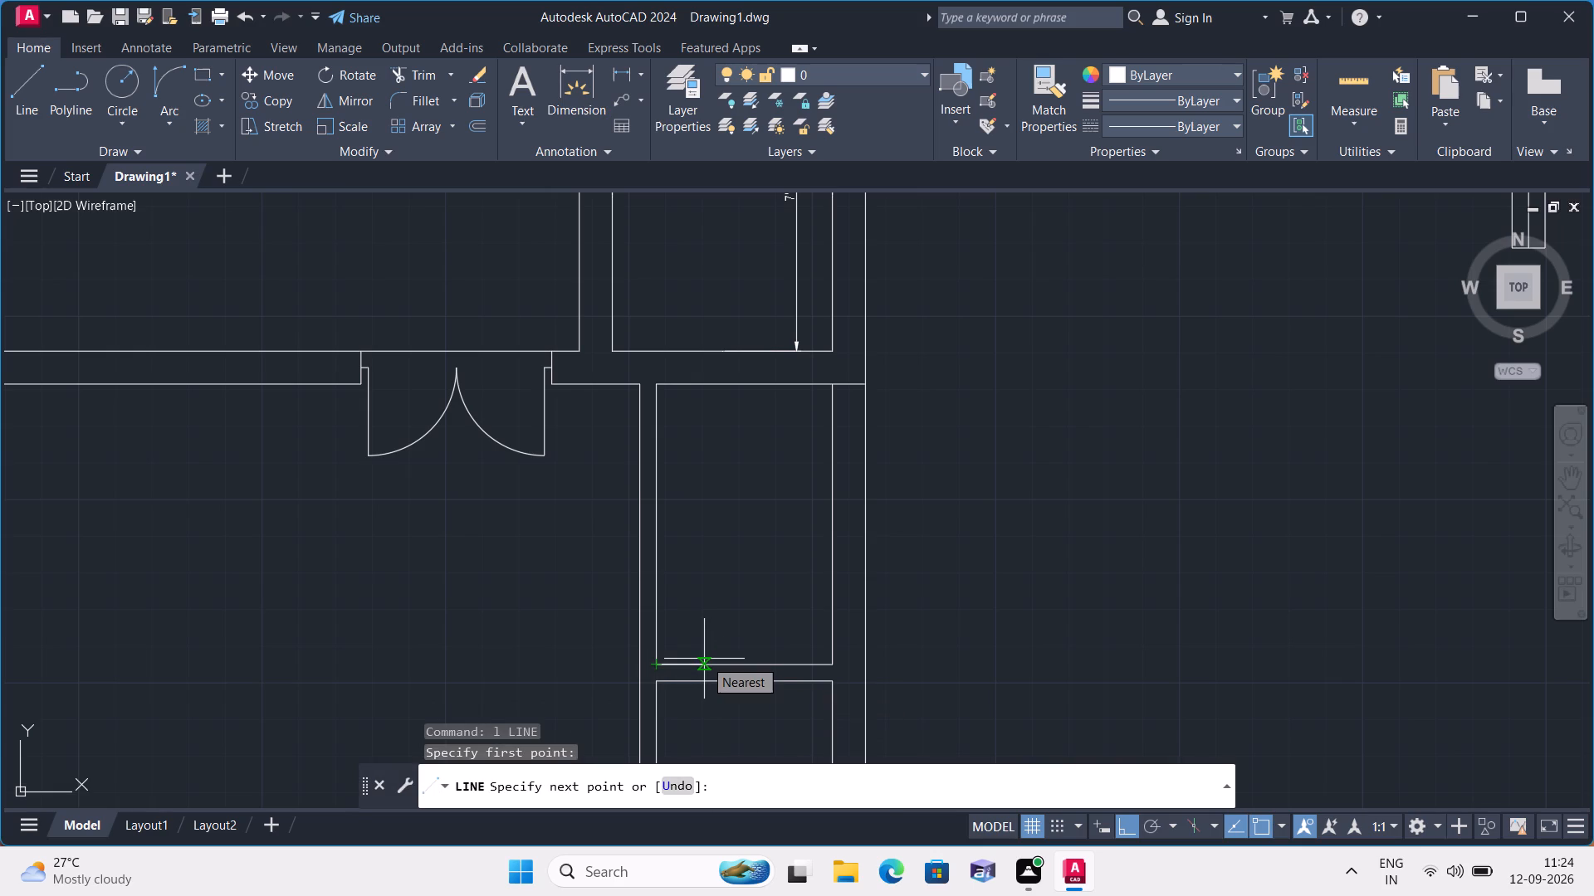
{"action": "type", "text": "6\""}
{"action": "key", "text": "space"}
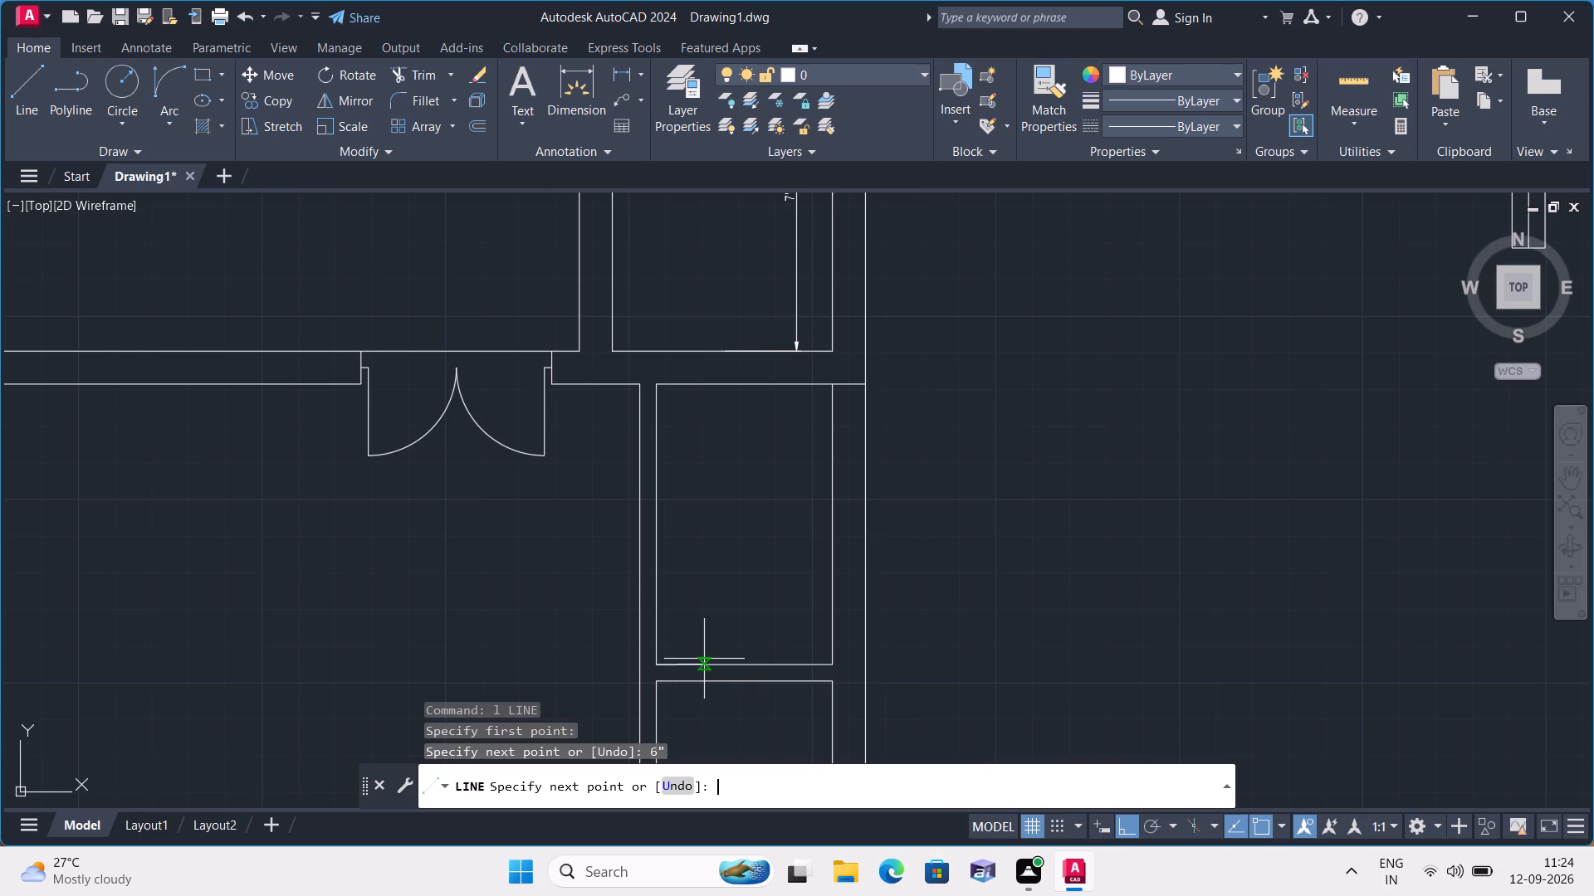
{"action": "left_click", "coordinate": [682, 687]}
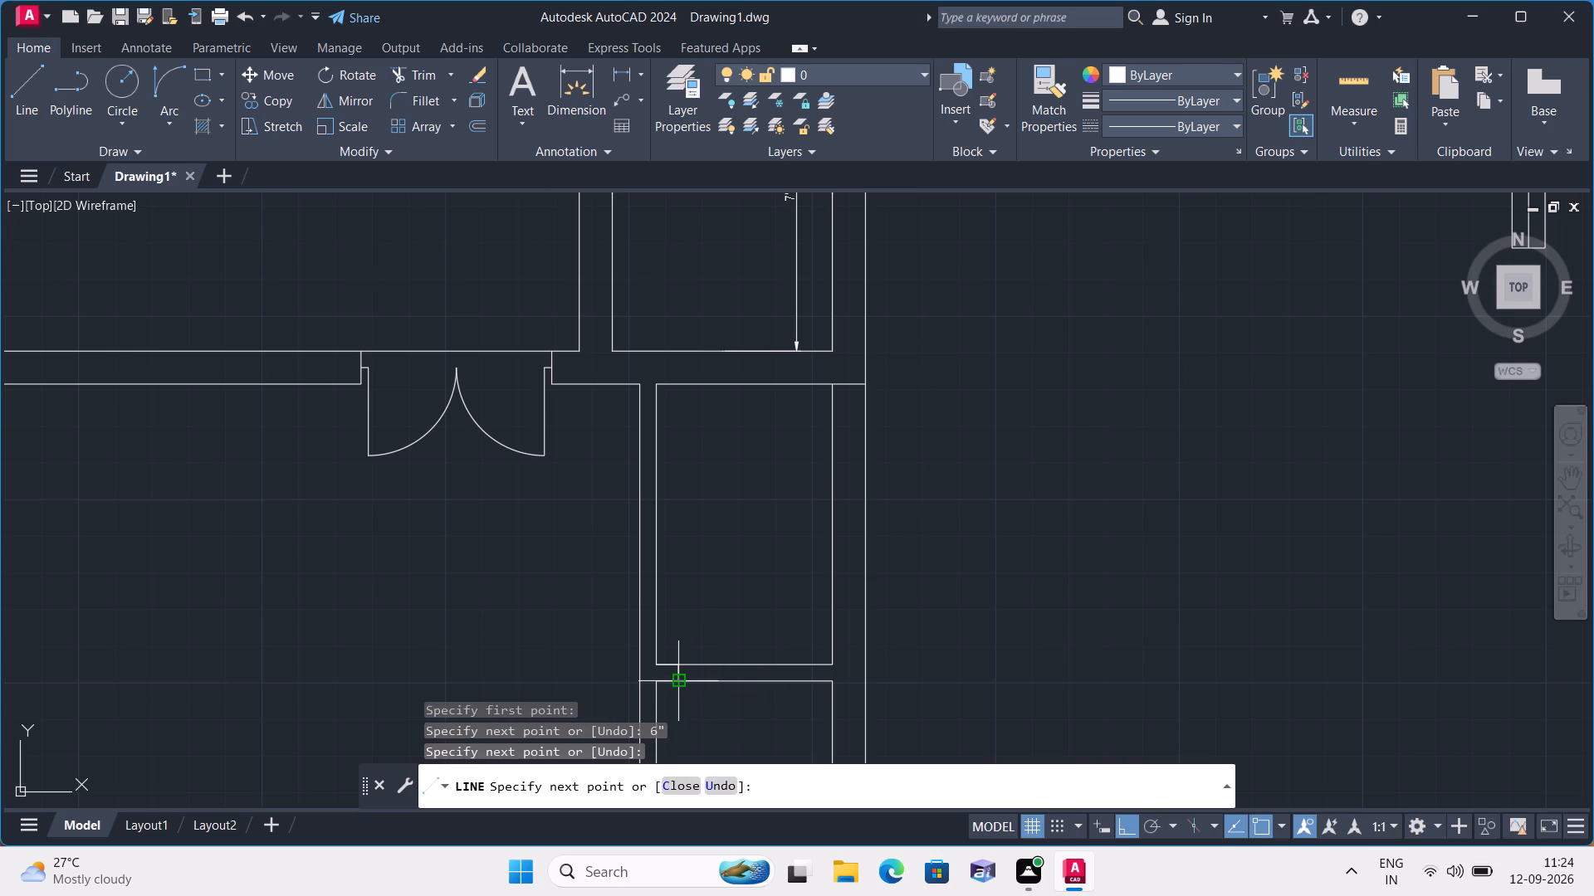
{"action": "key", "text": "space"}
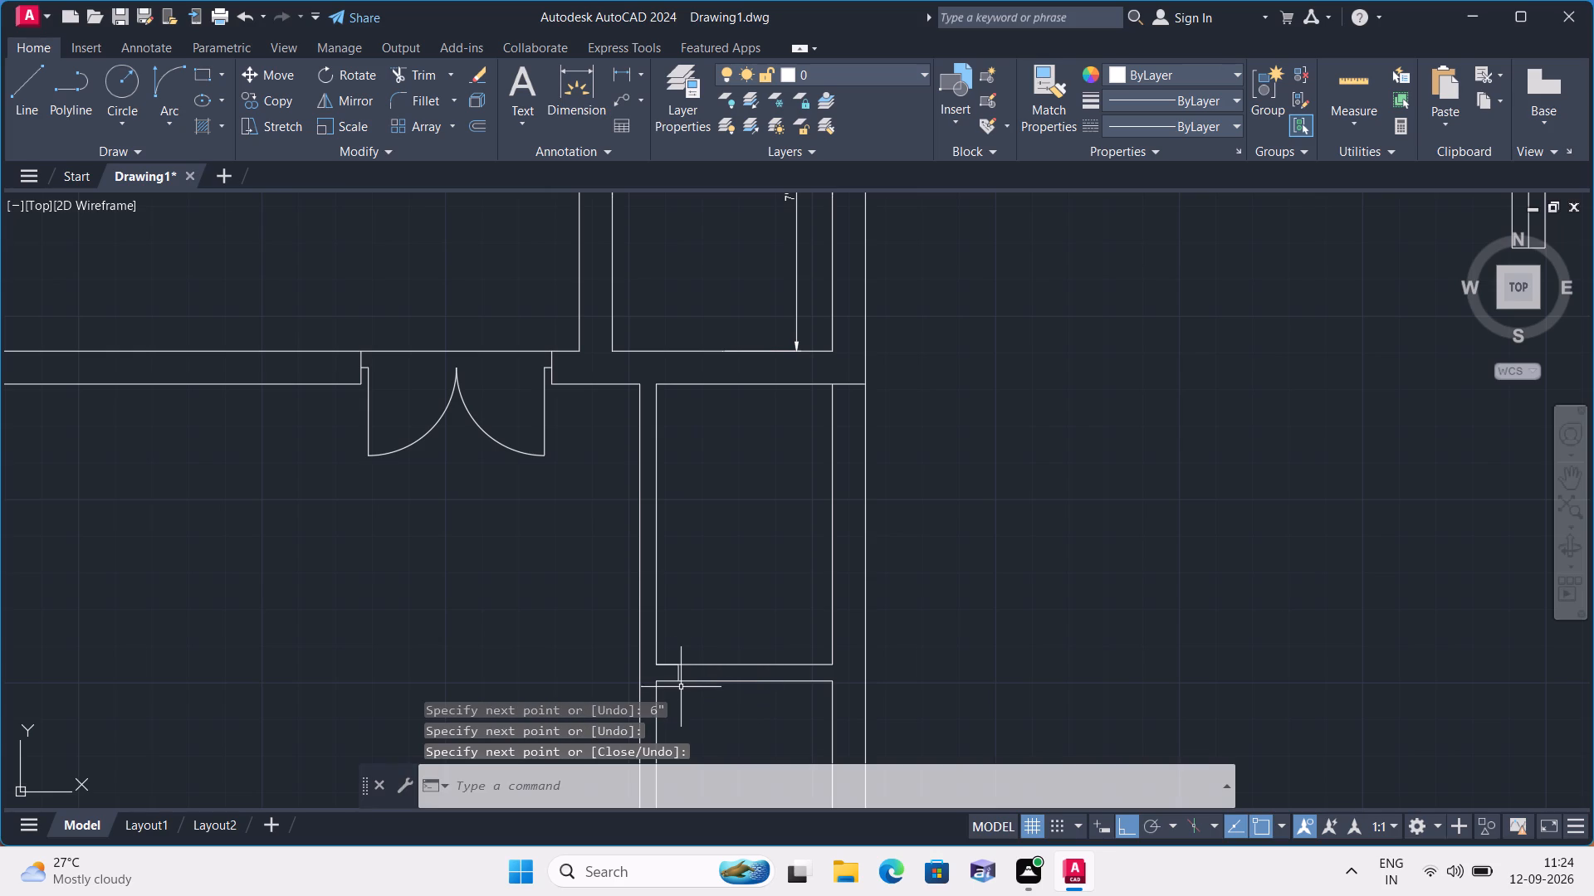
Erase the 6" helper line between the room corner and the left jamb.
{"action": "scroll", "coordinate": [649, 658], "scroll_direction": "up", "scroll_amount": 2}
{"action": "left_click", "coordinate": [687, 677]}
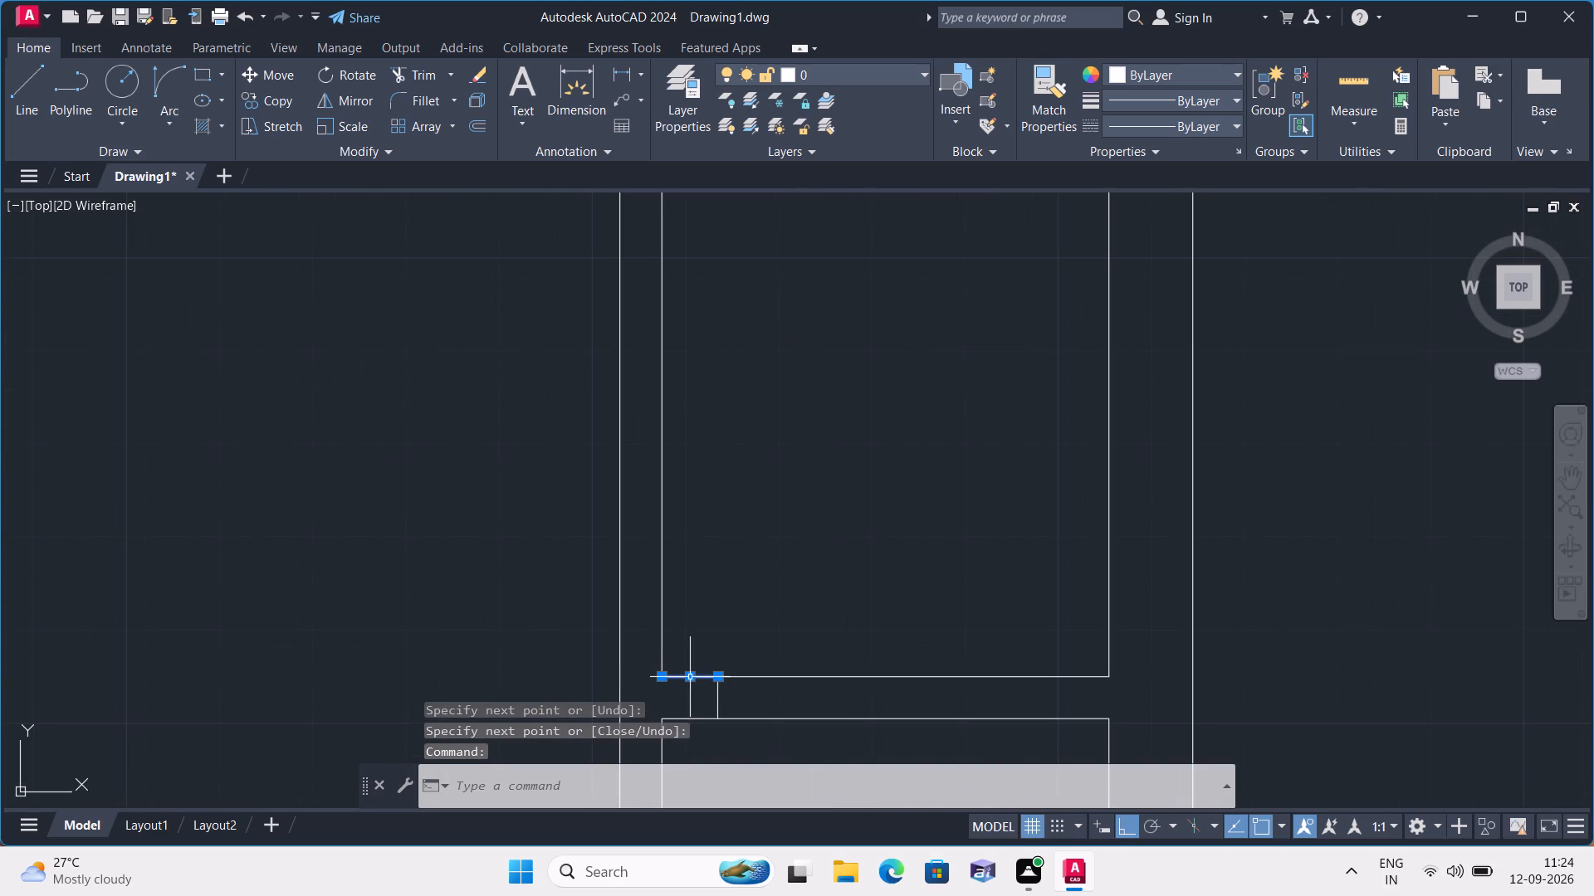
{"action": "key", "text": "Delete"}
Draw 2", 2' and 2" segments rightward from the left jamb's middle, ending with a line up to the partition's upper face.
{"action": "type", "text": "l"}
{"action": "key", "text": "space"}
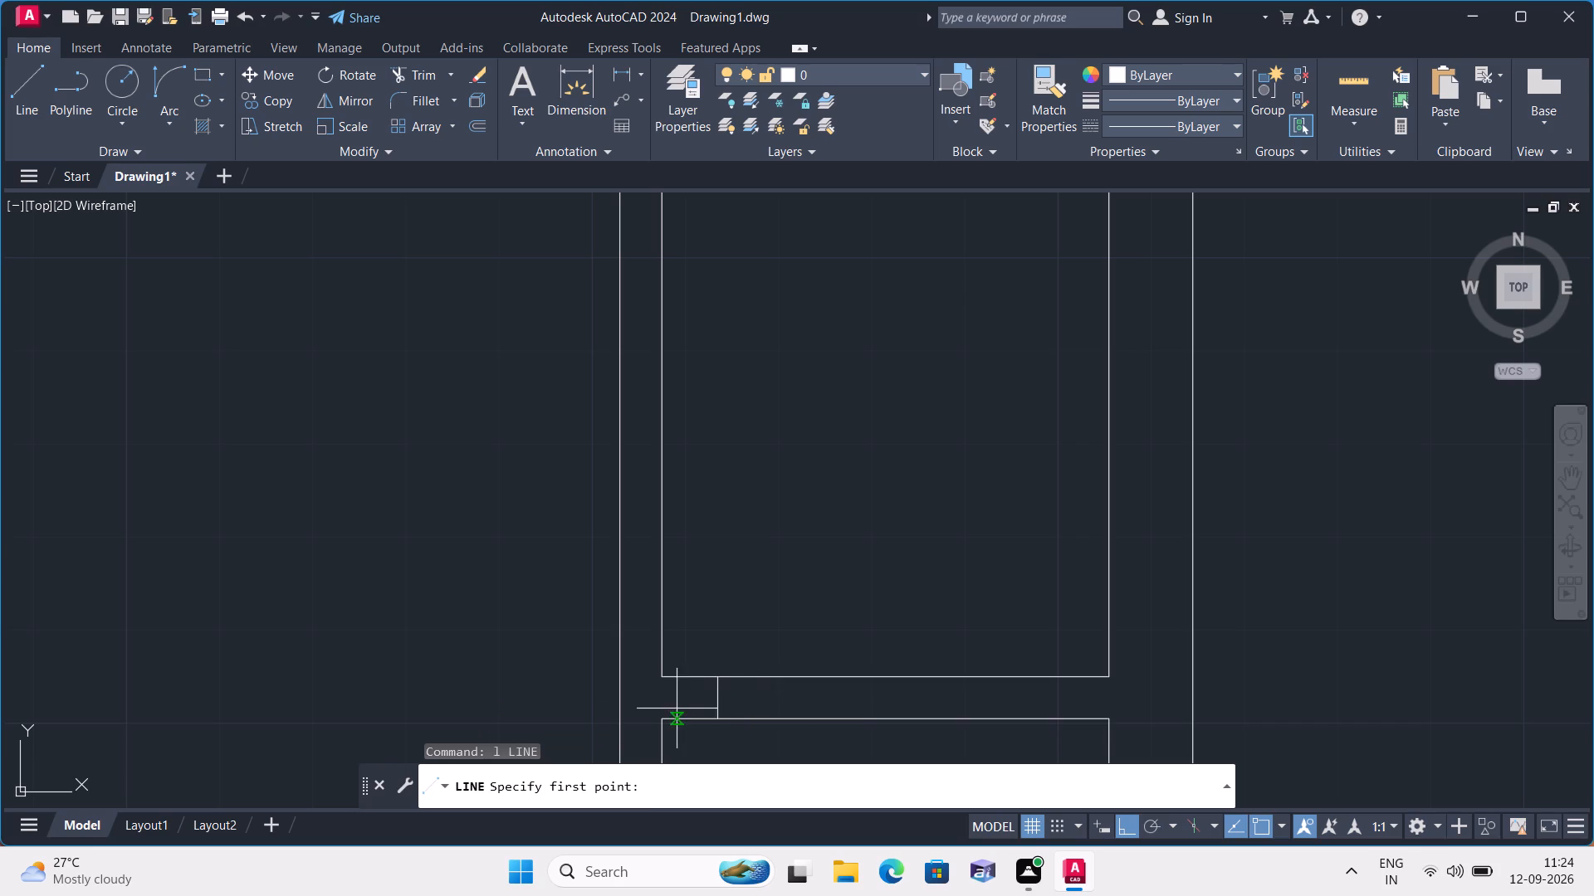
{"action": "left_click", "coordinate": [716, 693]}
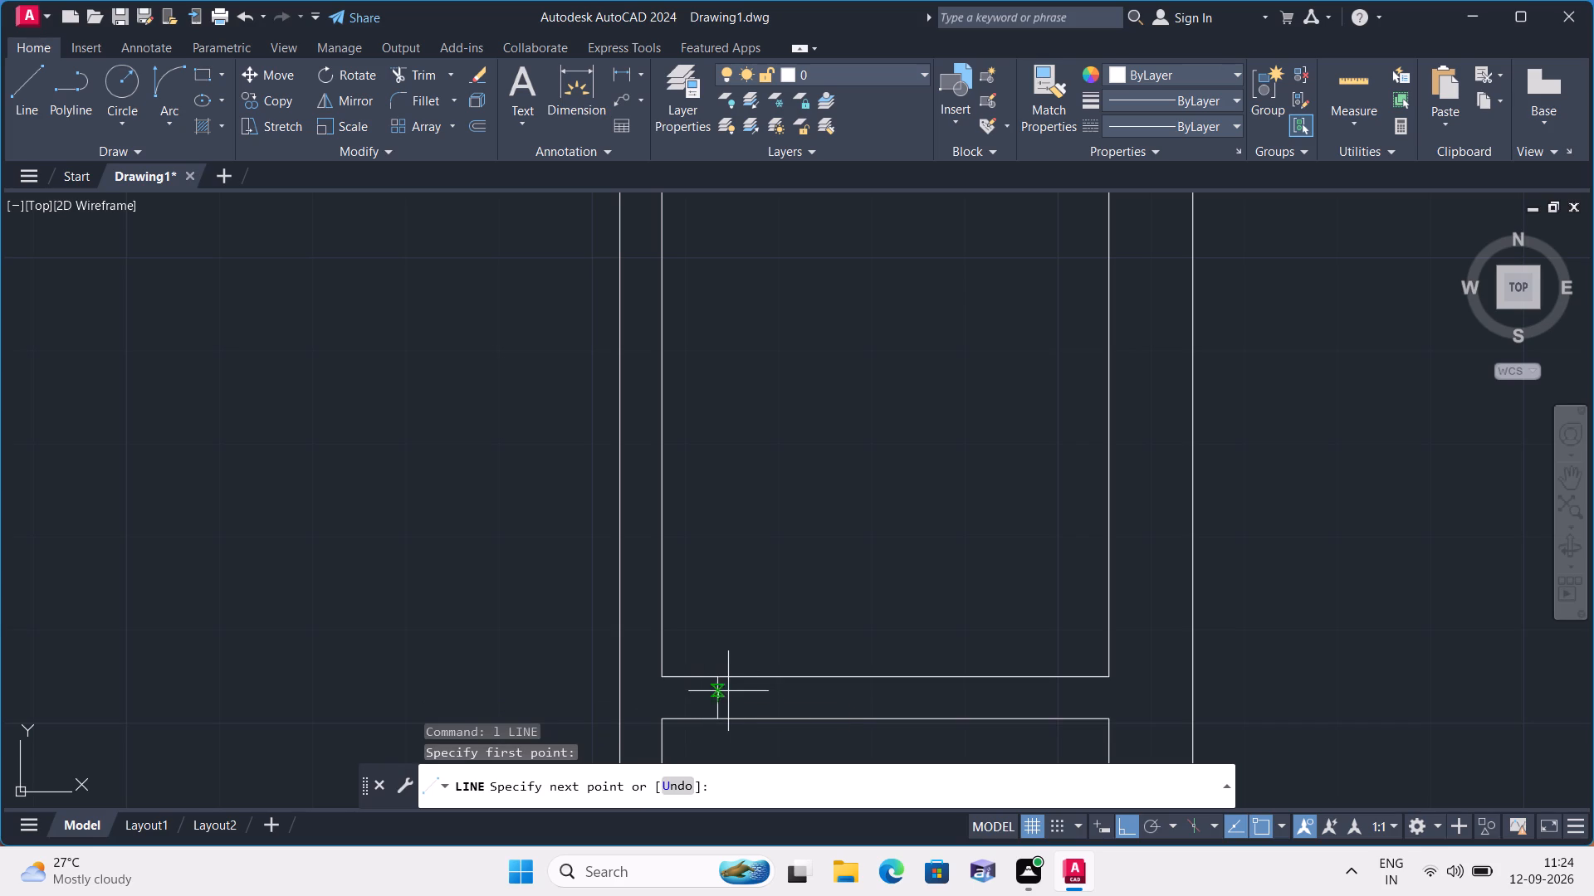
{"action": "type", "text": "2\""}
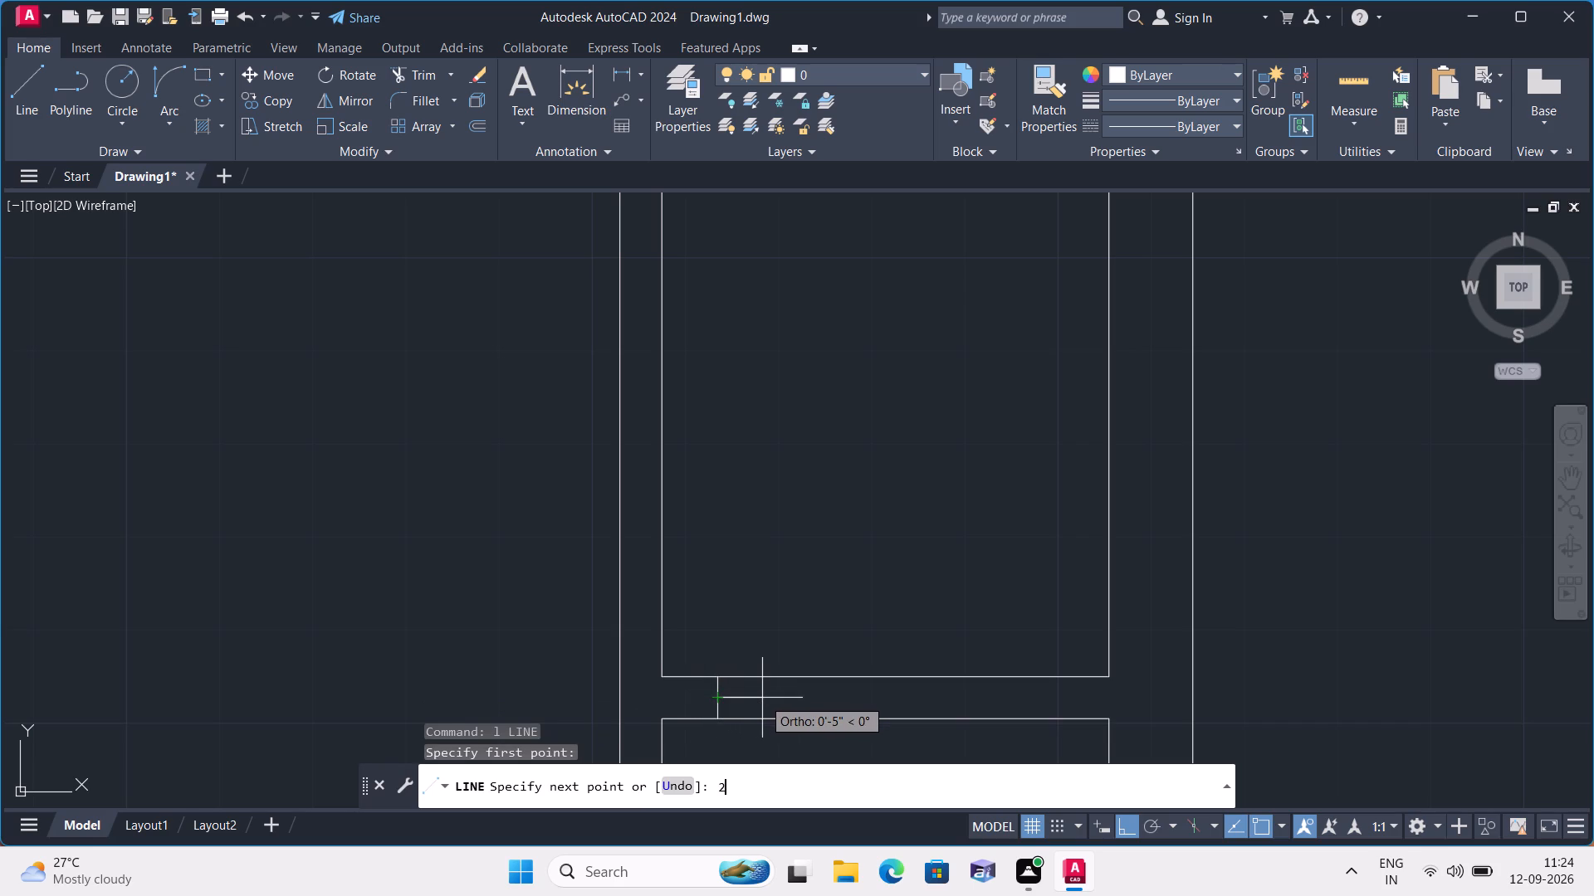
{"action": "key", "text": "space"}
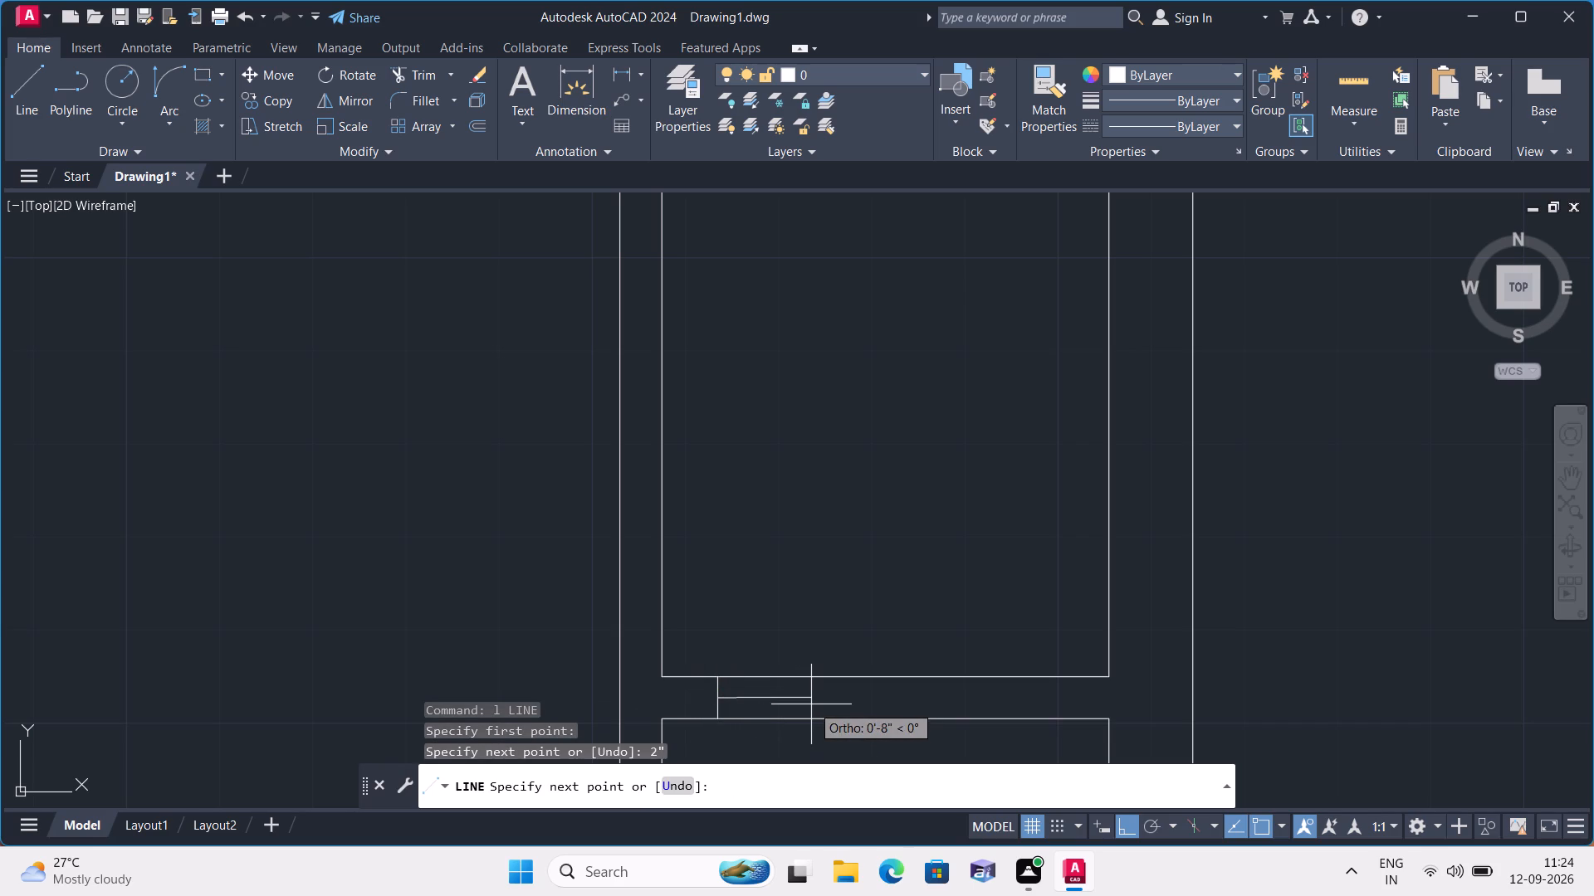
{"action": "type", "text": "2'"}
{"action": "key", "text": "space"}
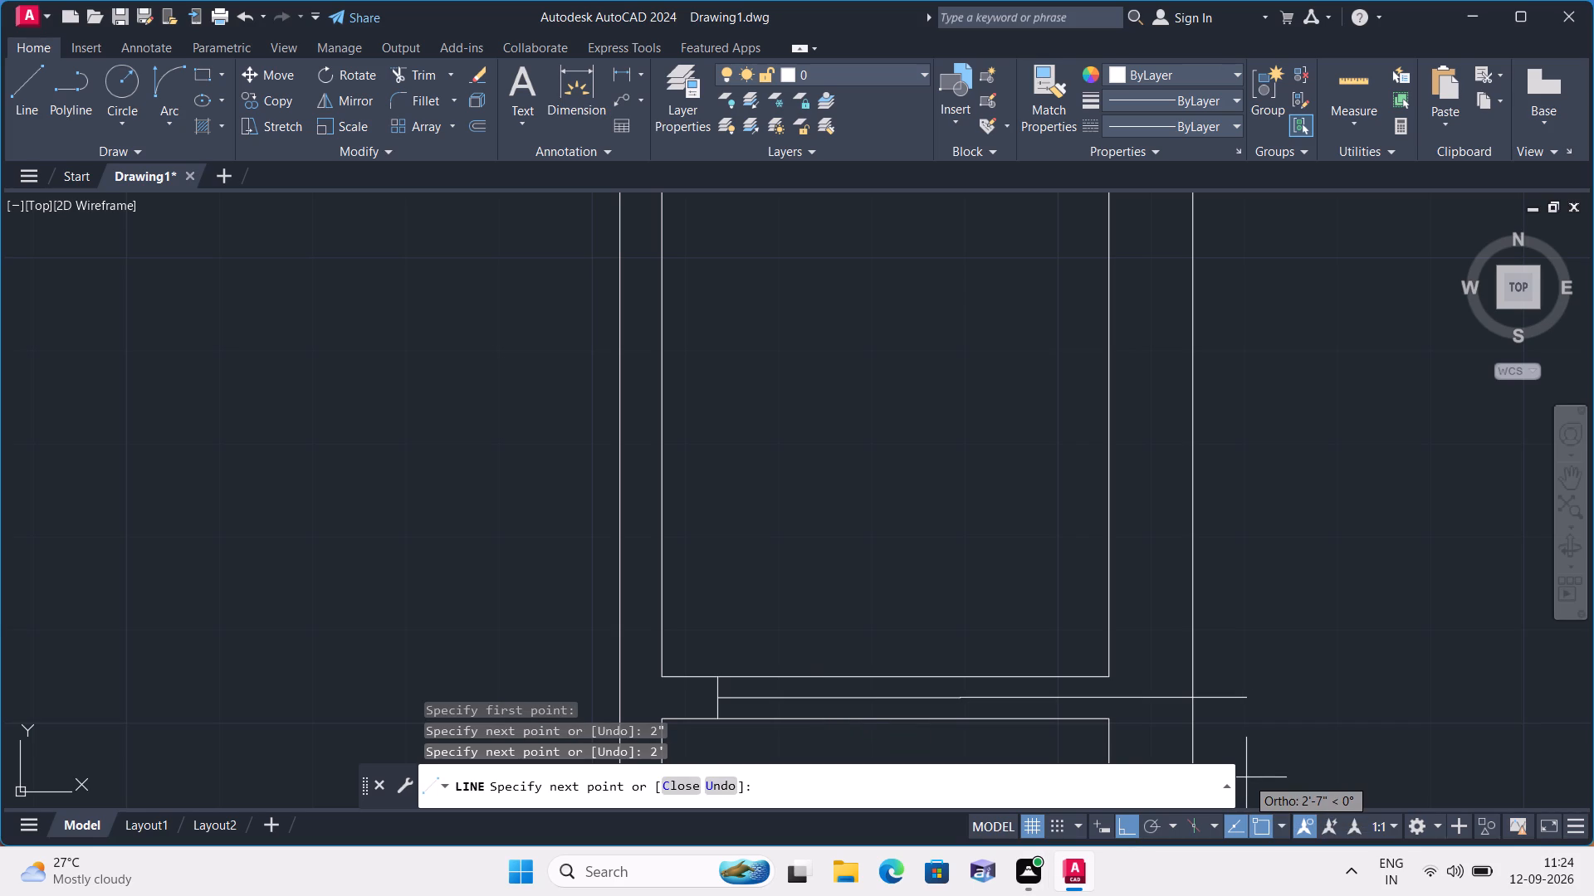
{"action": "type", "text": "2\""}
{"action": "key", "text": "space"}
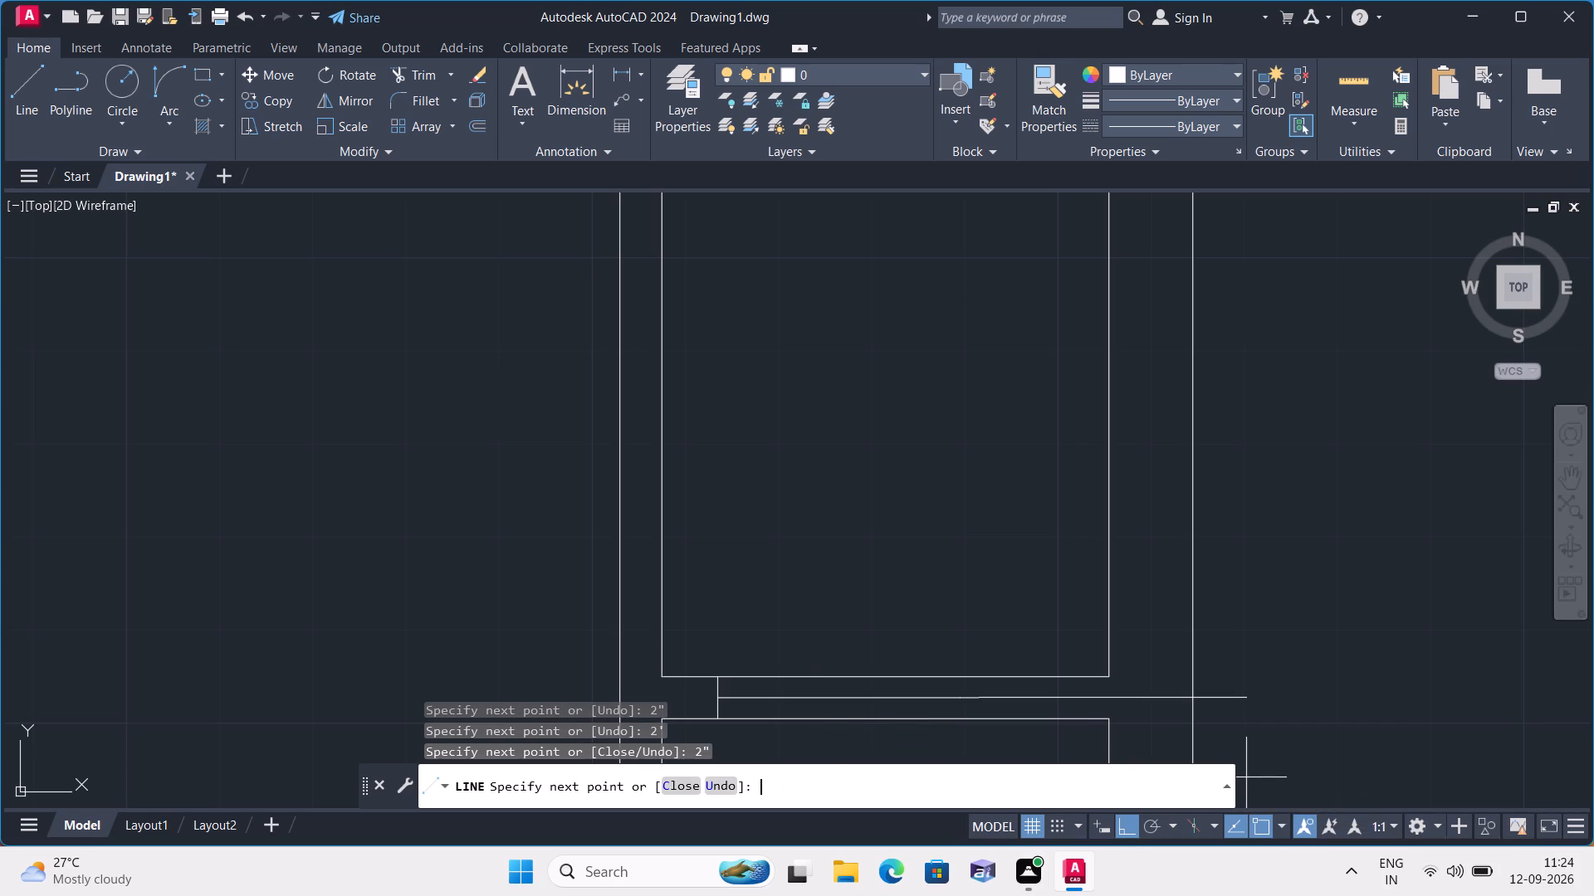
{"action": "left_click", "coordinate": [985, 674]}
{"action": "key", "text": "space"}
Complete the right jamb with a line from the last 2" segment's end down to the partition's lower face.
{"action": "key", "text": "space"}
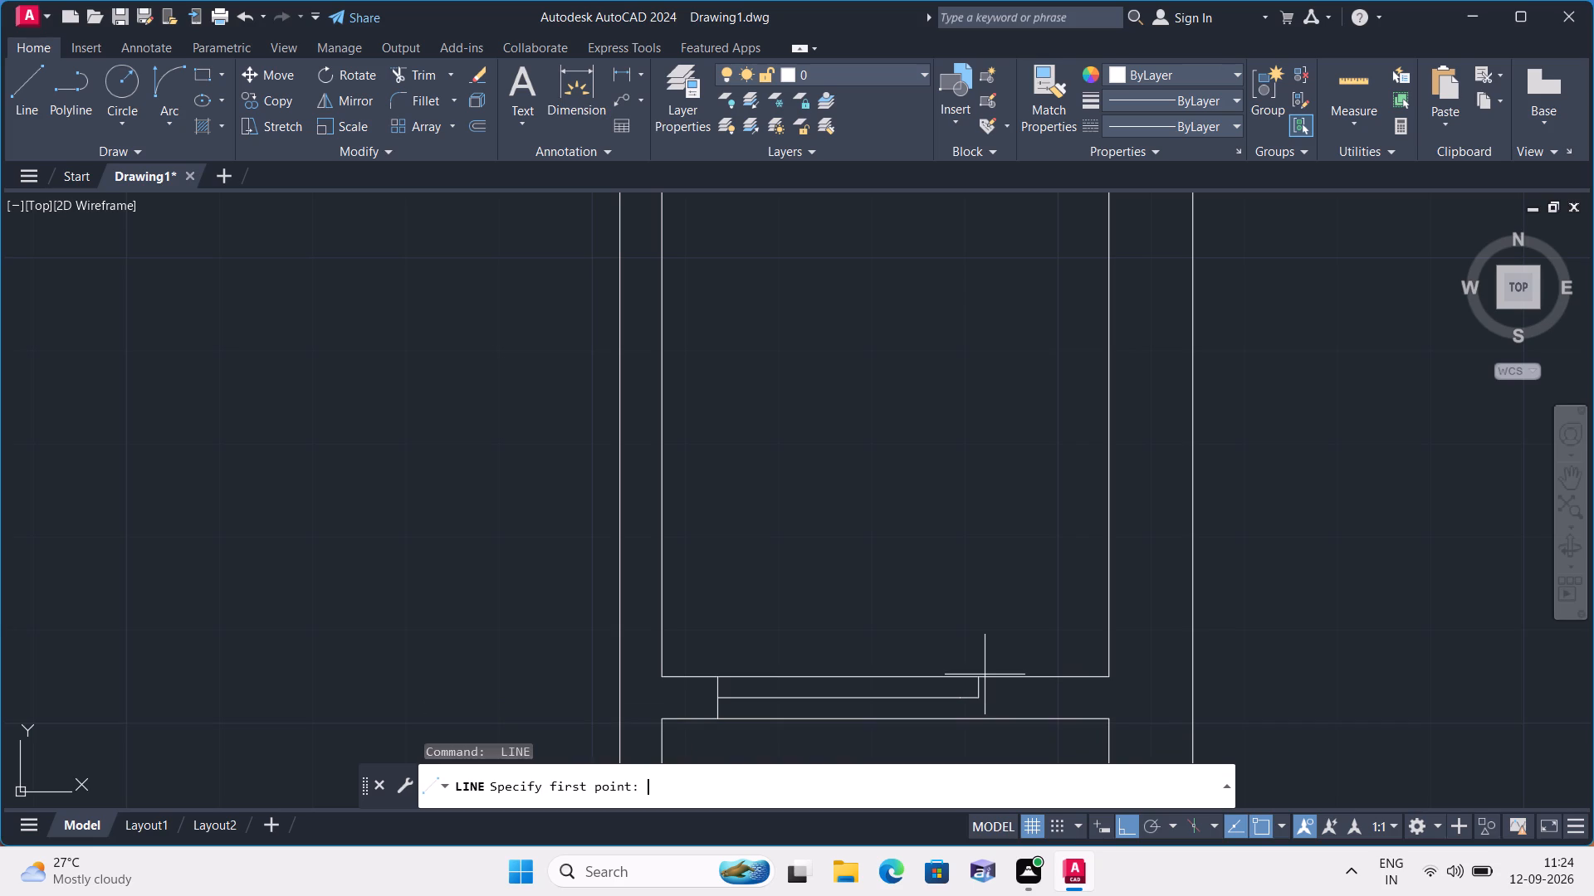
{"action": "left_click", "coordinate": [975, 695]}
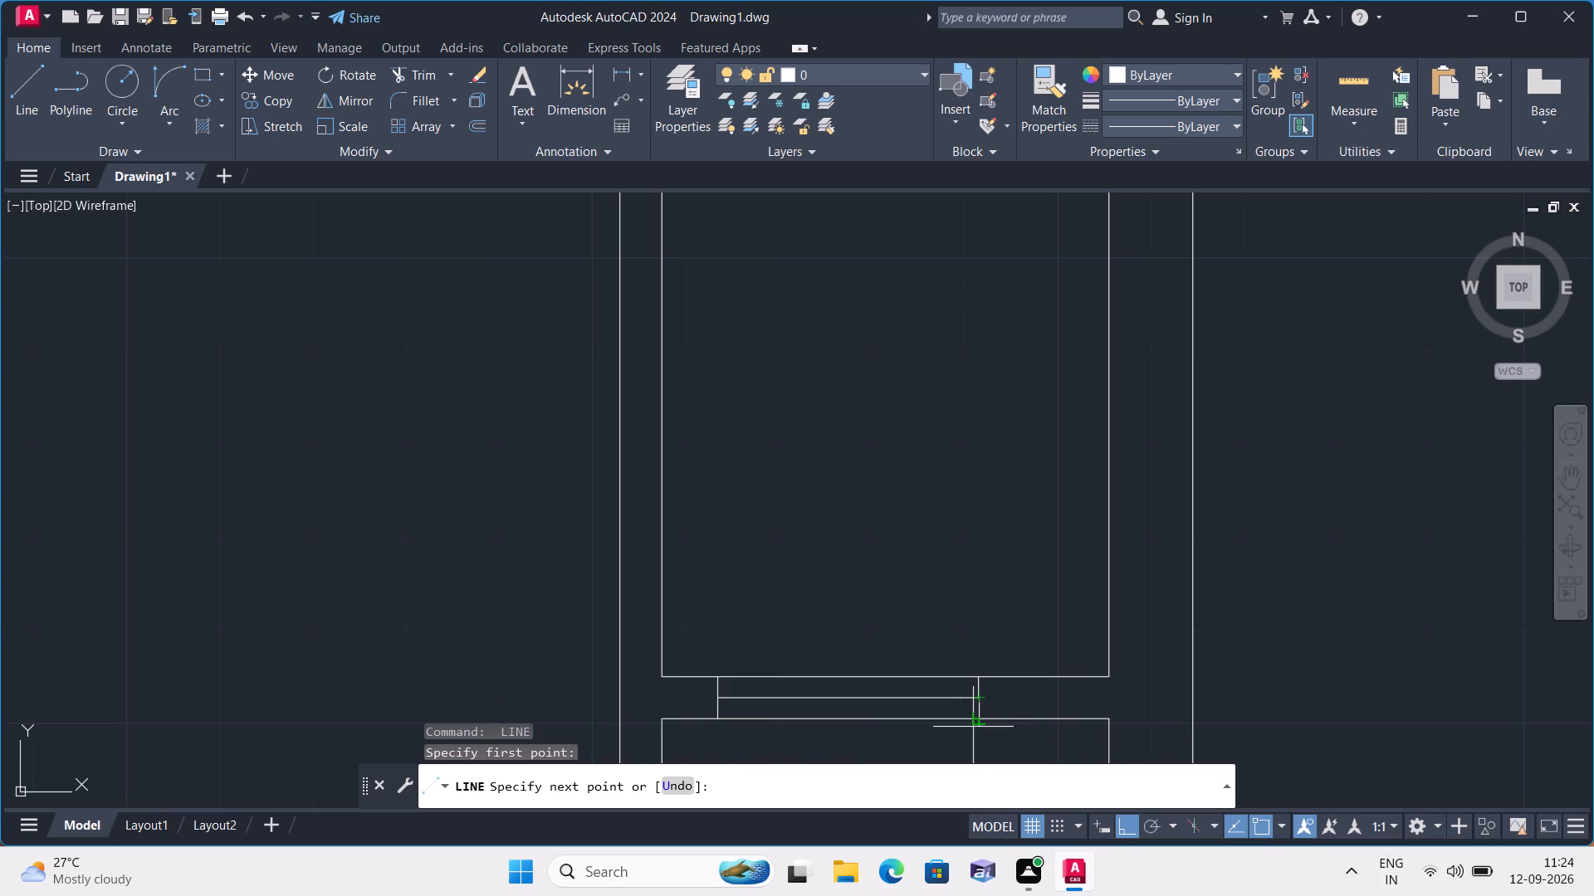
{"action": "left_click", "coordinate": [980, 724]}
{"action": "key", "text": "space"}
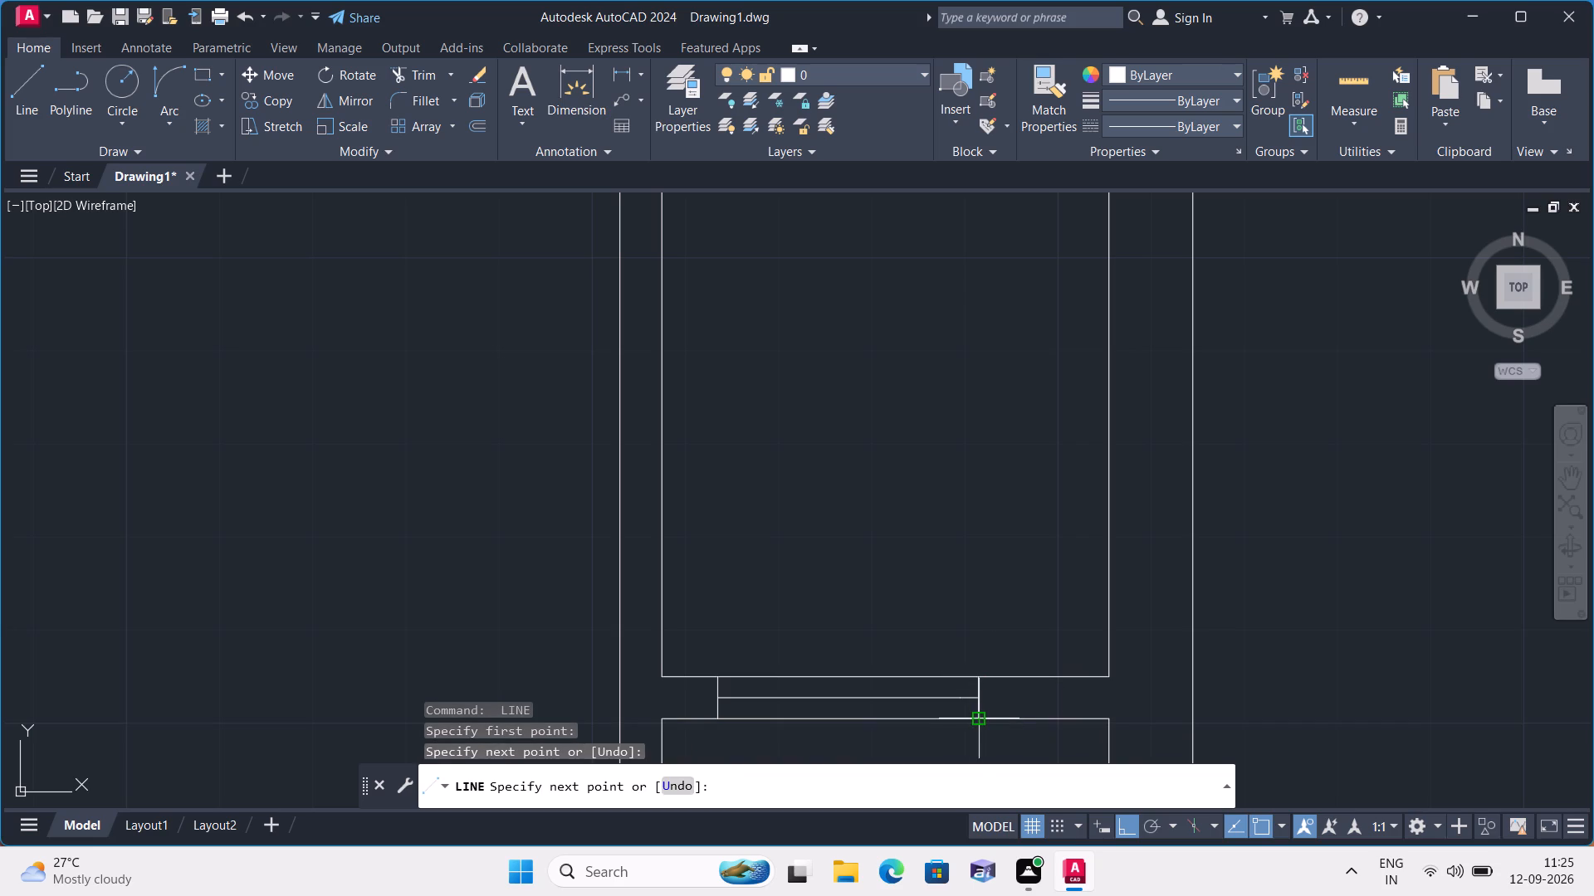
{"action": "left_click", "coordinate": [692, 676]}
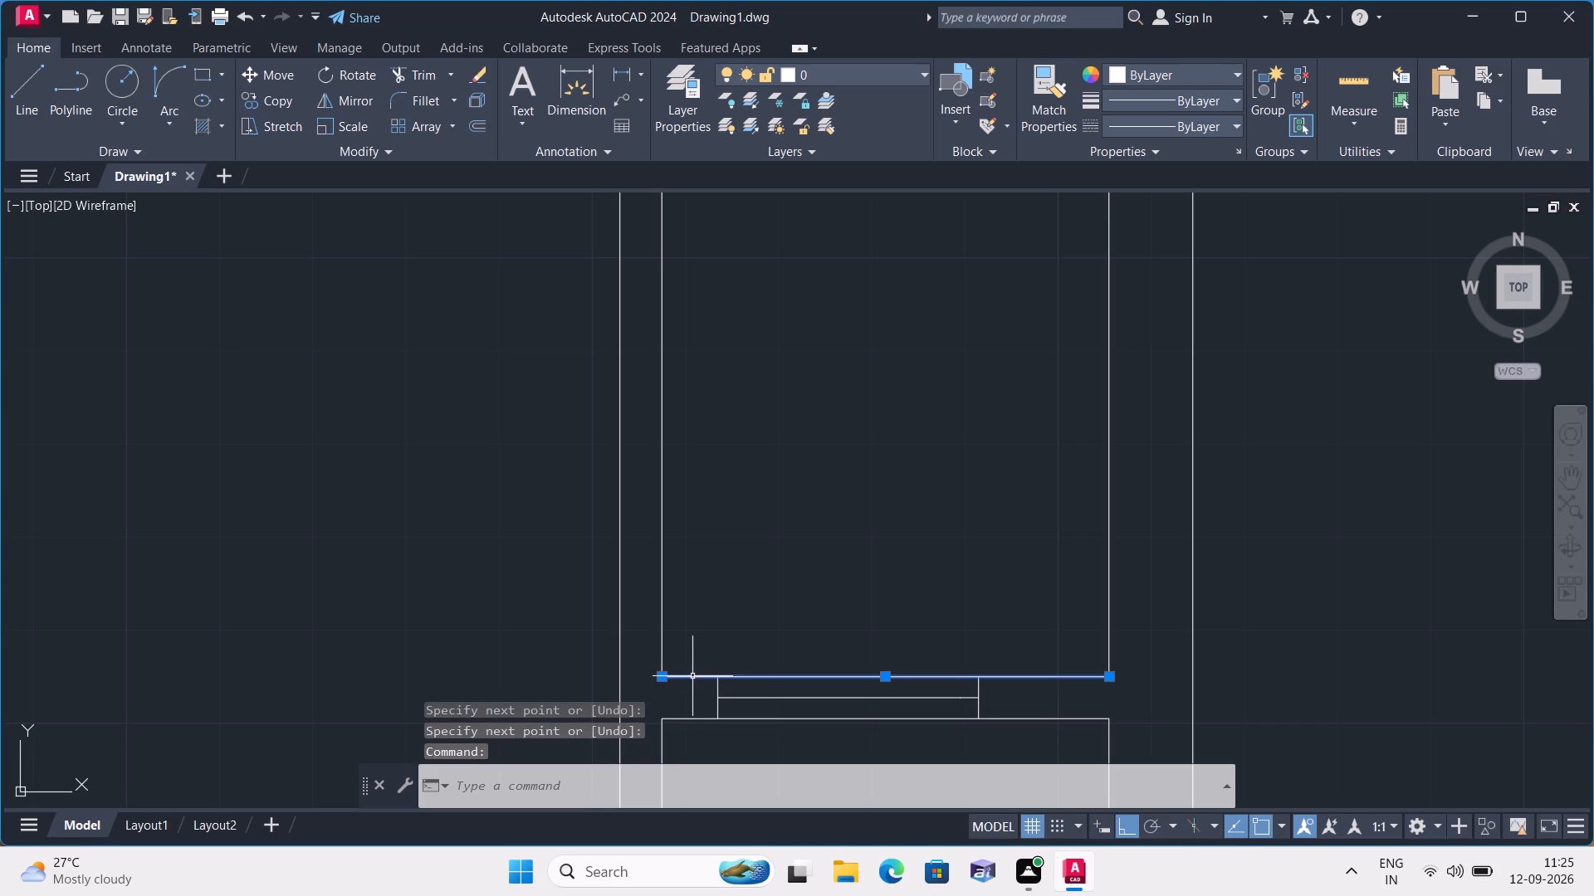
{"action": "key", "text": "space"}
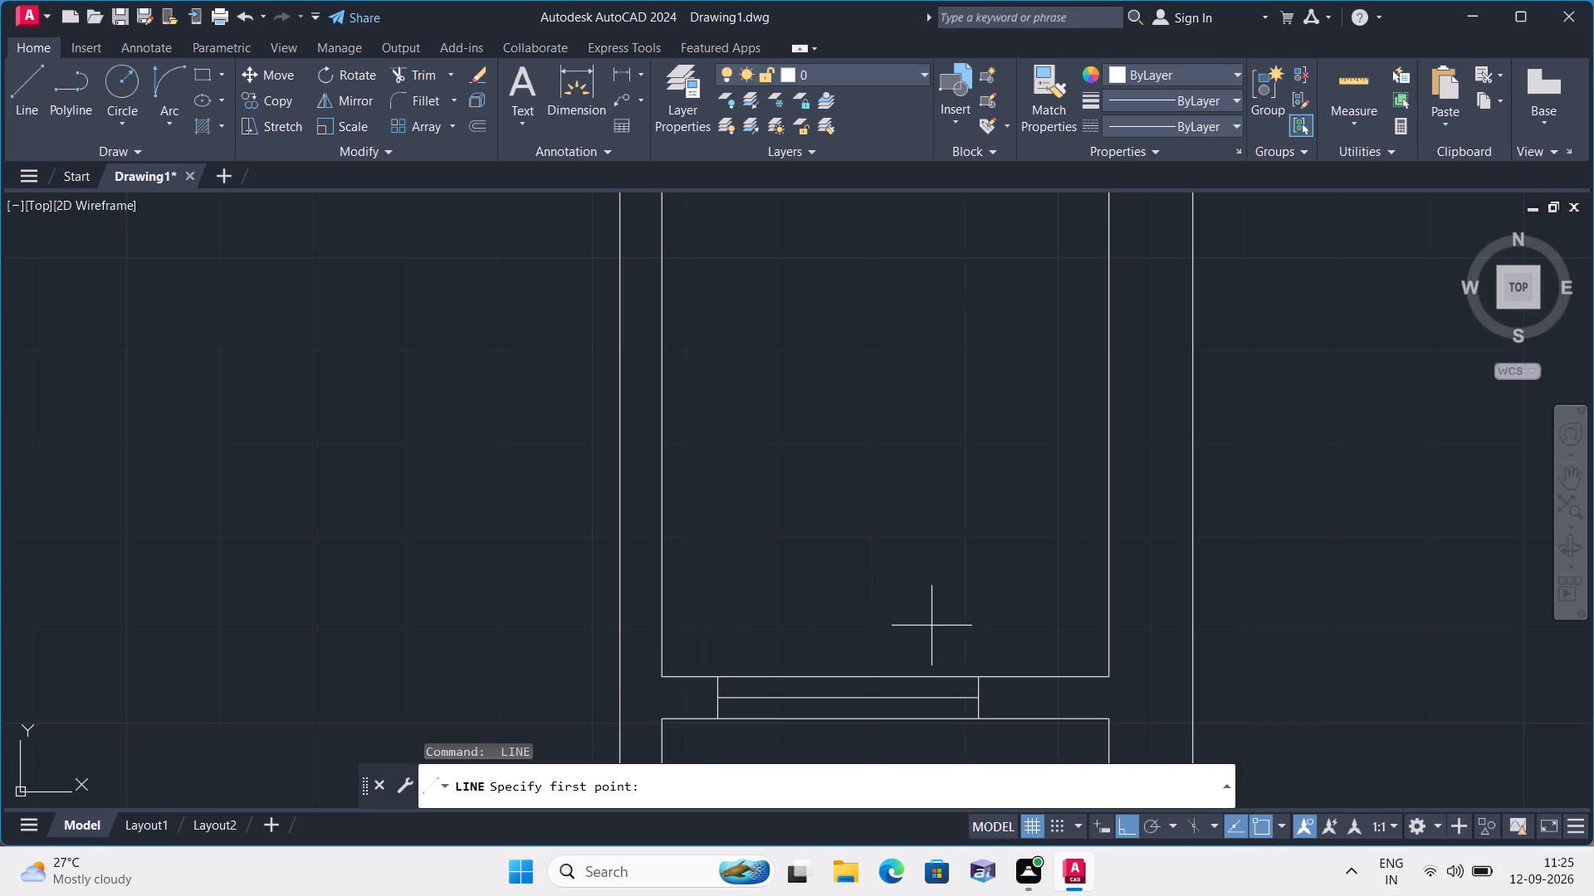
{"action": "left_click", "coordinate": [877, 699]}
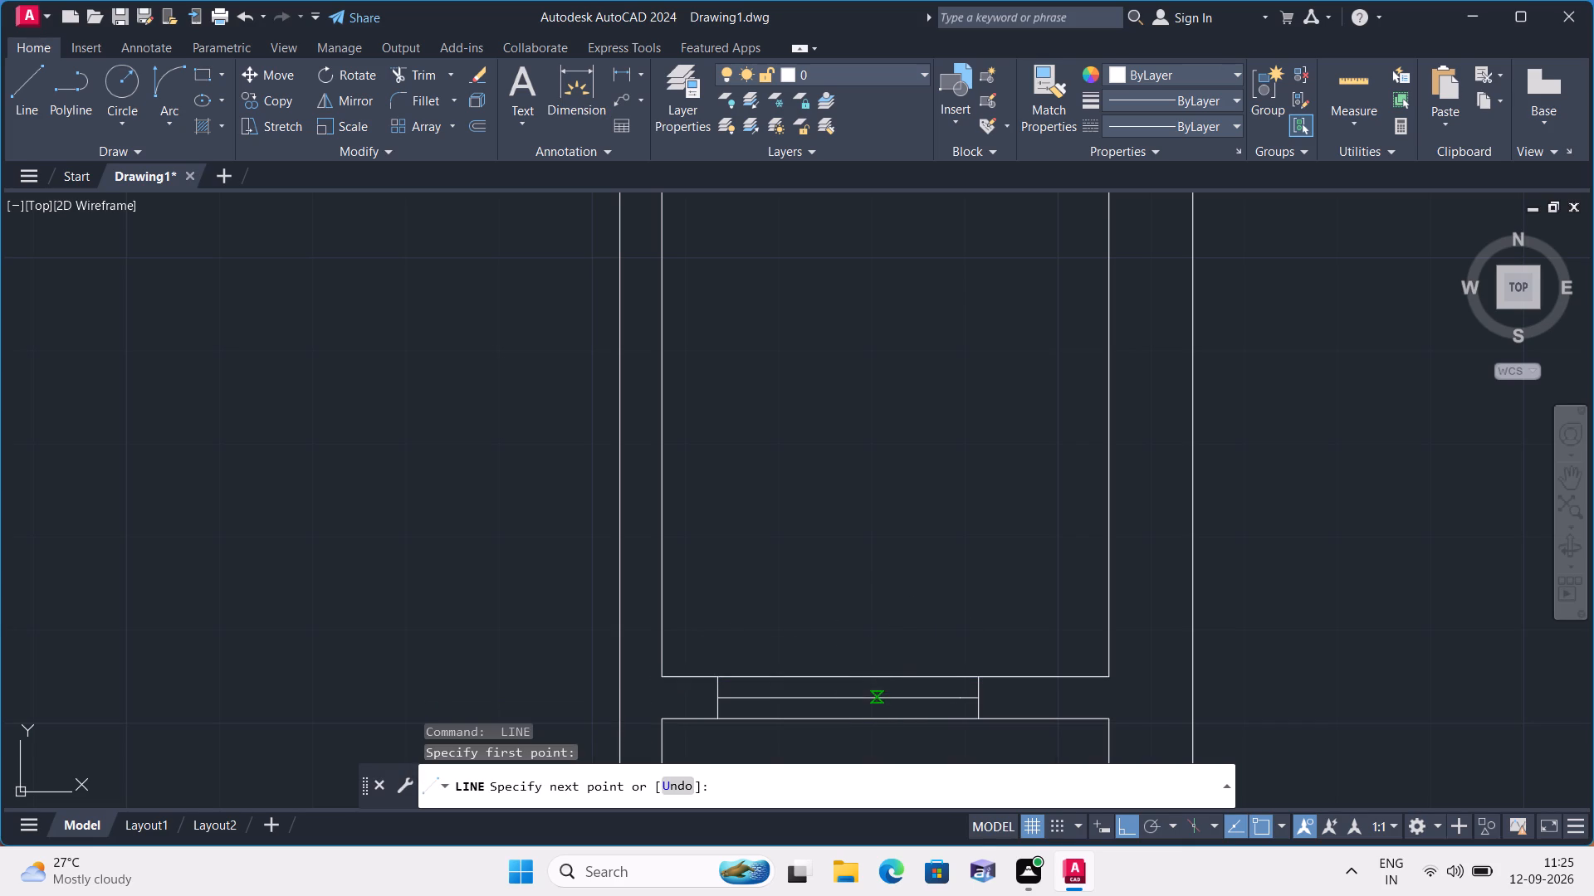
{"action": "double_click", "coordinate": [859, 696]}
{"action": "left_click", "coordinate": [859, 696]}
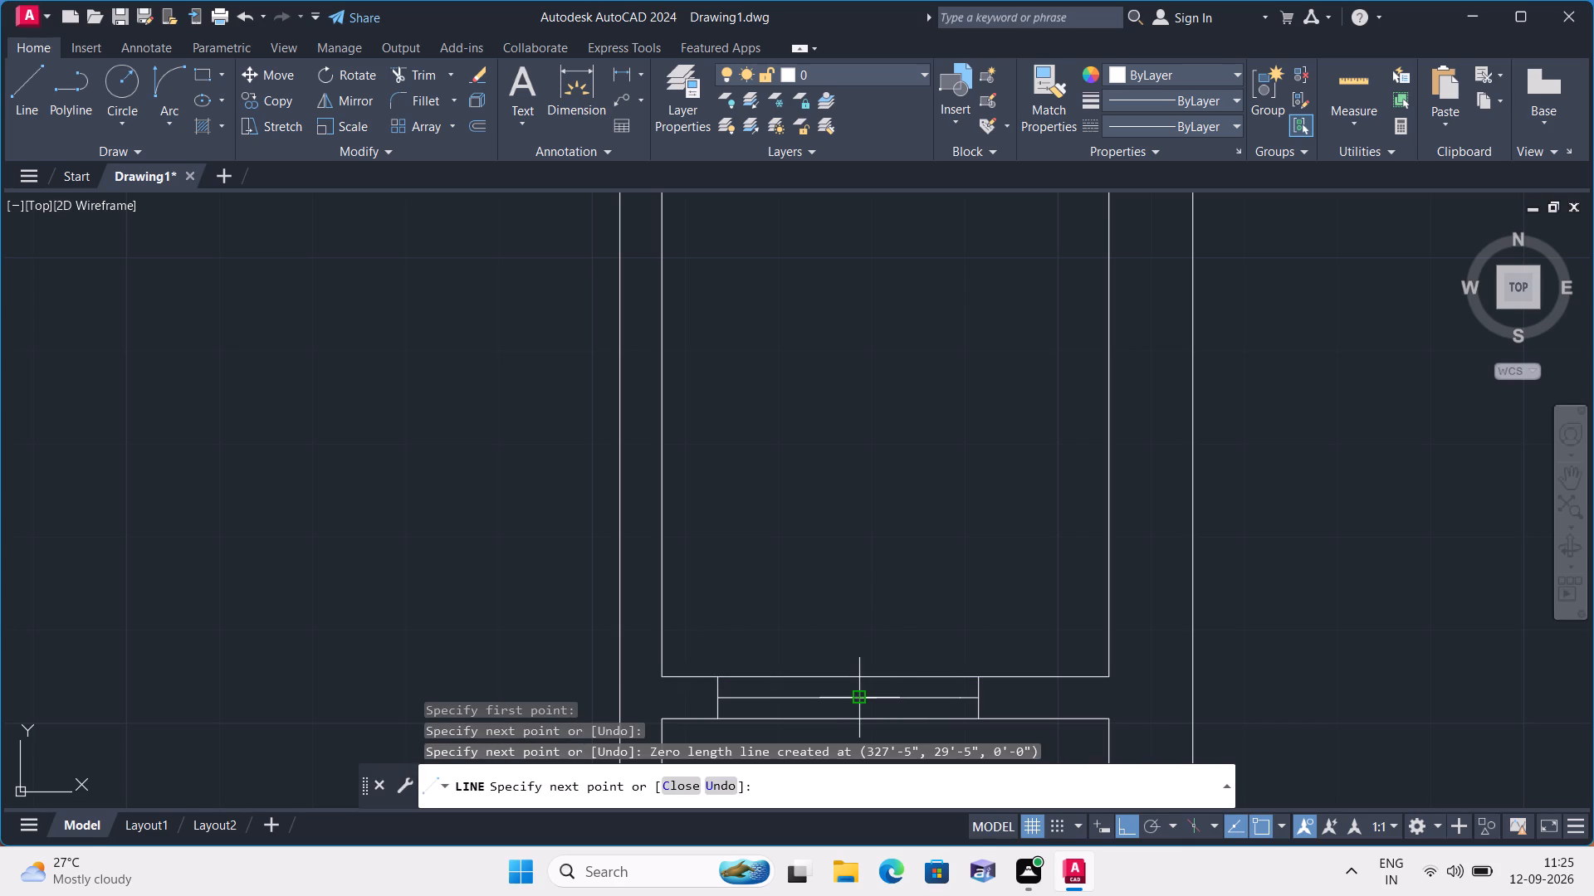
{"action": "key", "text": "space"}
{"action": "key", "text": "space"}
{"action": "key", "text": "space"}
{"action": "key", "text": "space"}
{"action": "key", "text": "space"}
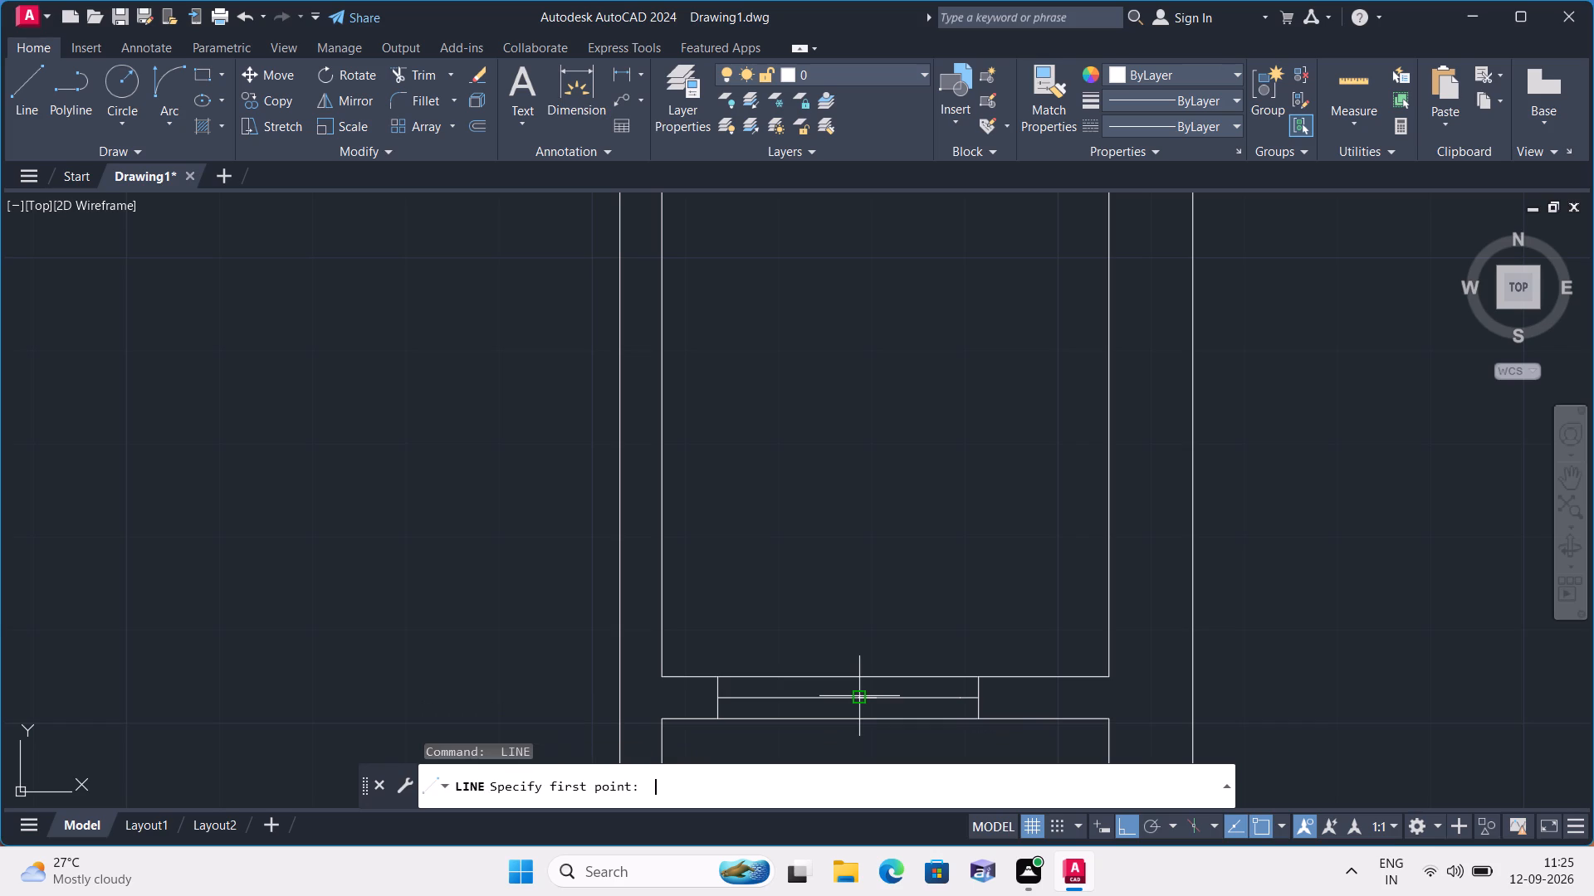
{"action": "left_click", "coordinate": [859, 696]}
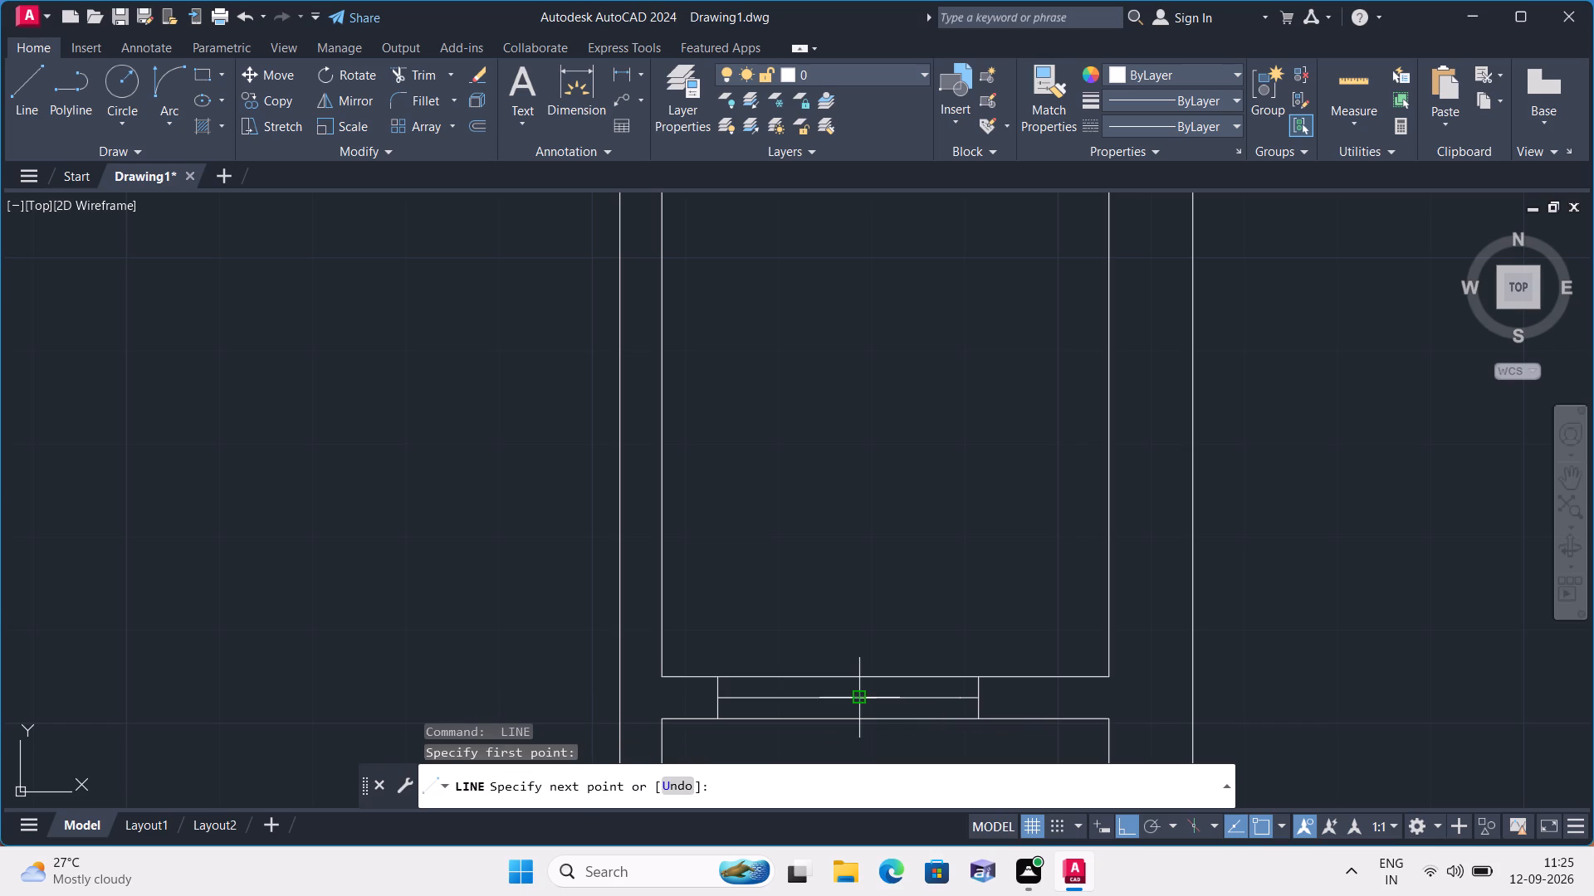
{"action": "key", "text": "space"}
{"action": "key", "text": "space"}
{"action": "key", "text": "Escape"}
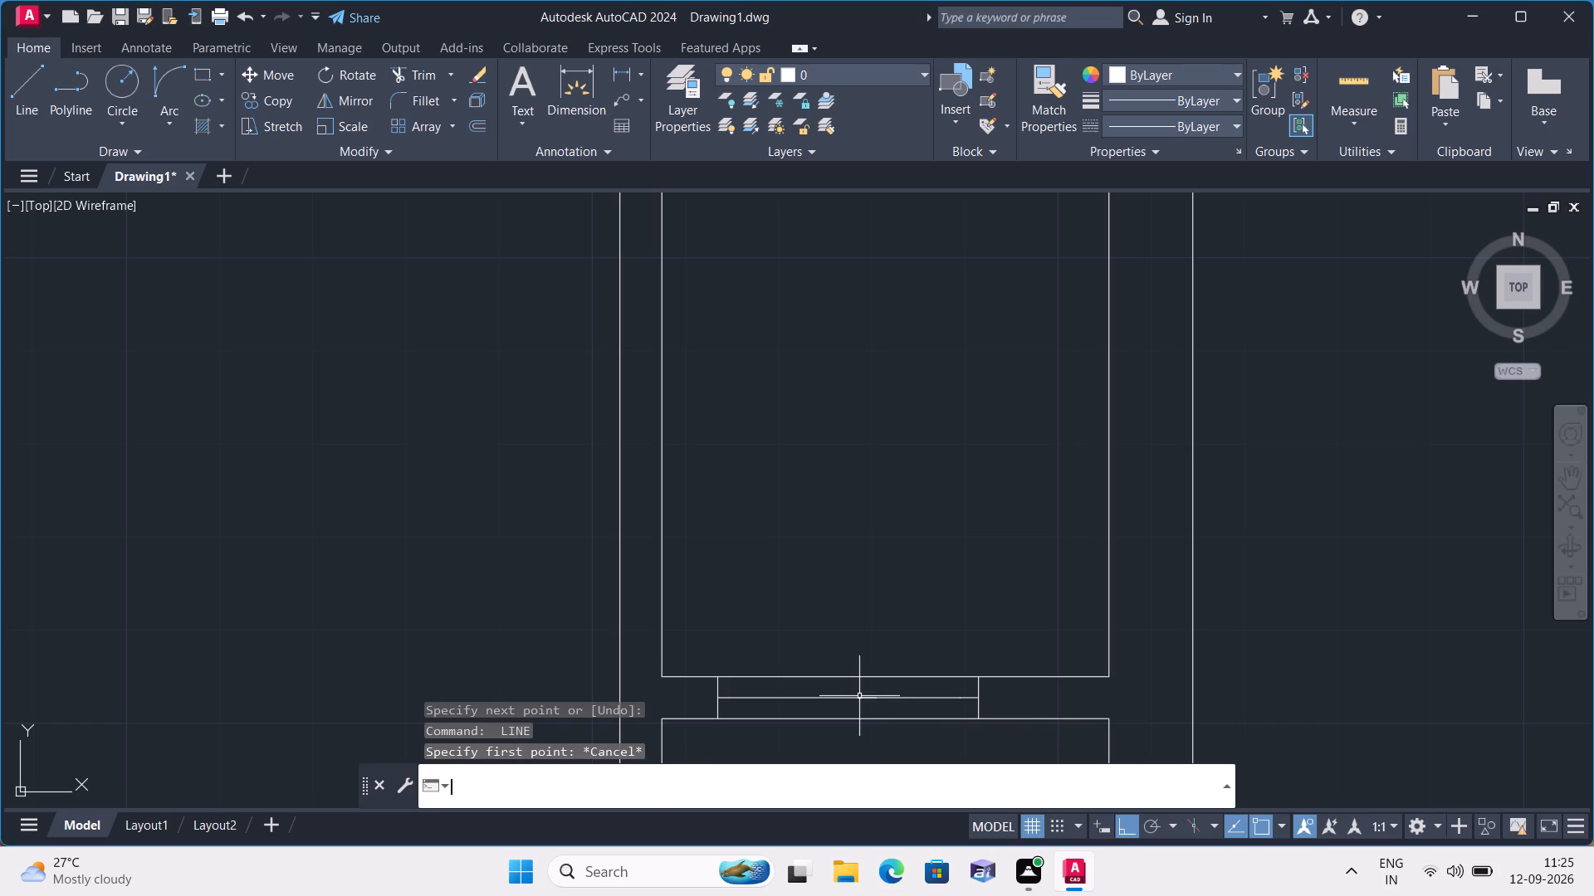
Erase the 2' middle segment between the two 2" door stops, together with the stray short lines lying on it.
{"action": "scroll", "coordinate": [859, 697], "scroll_direction": "up", "scroll_amount": 1}
{"action": "left_click", "coordinate": [860, 699]}
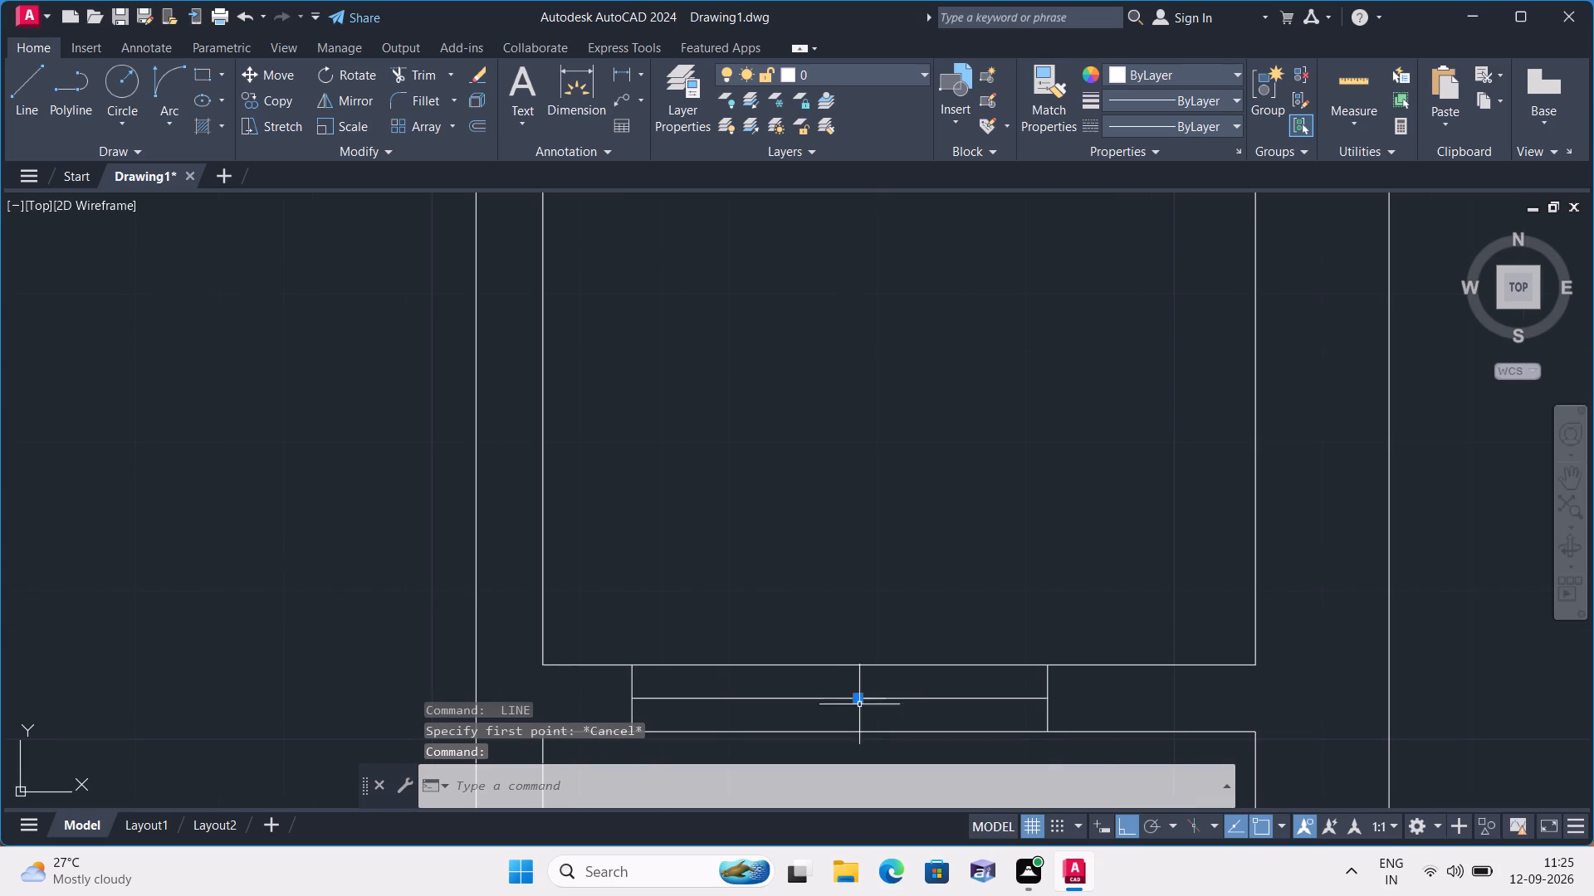
{"action": "key", "text": "Delete"}
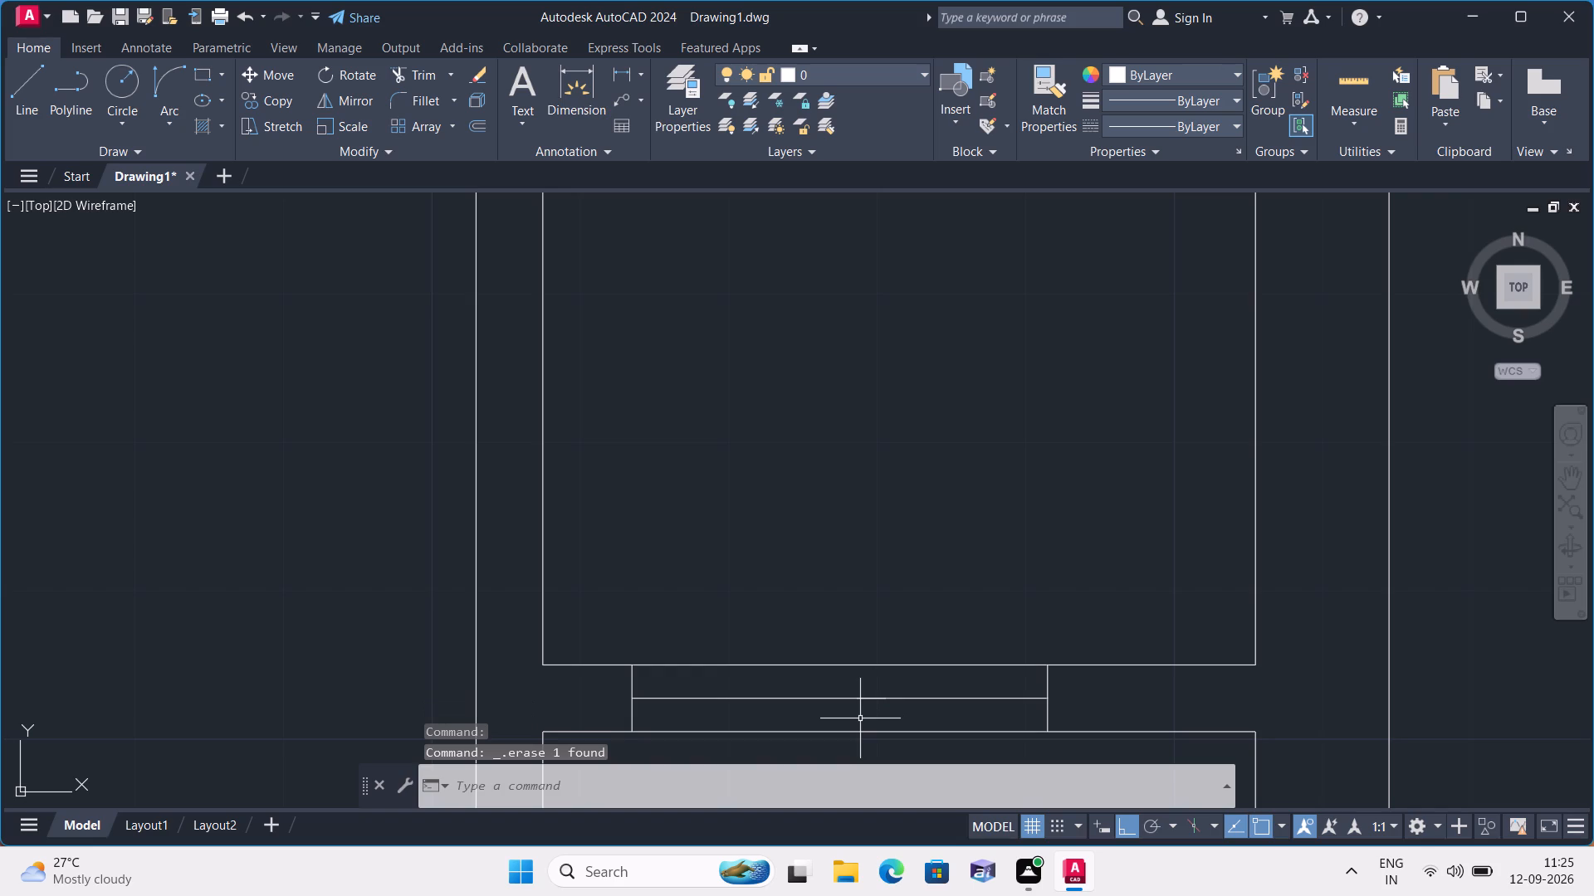
{"action": "left_click", "coordinate": [861, 695]}
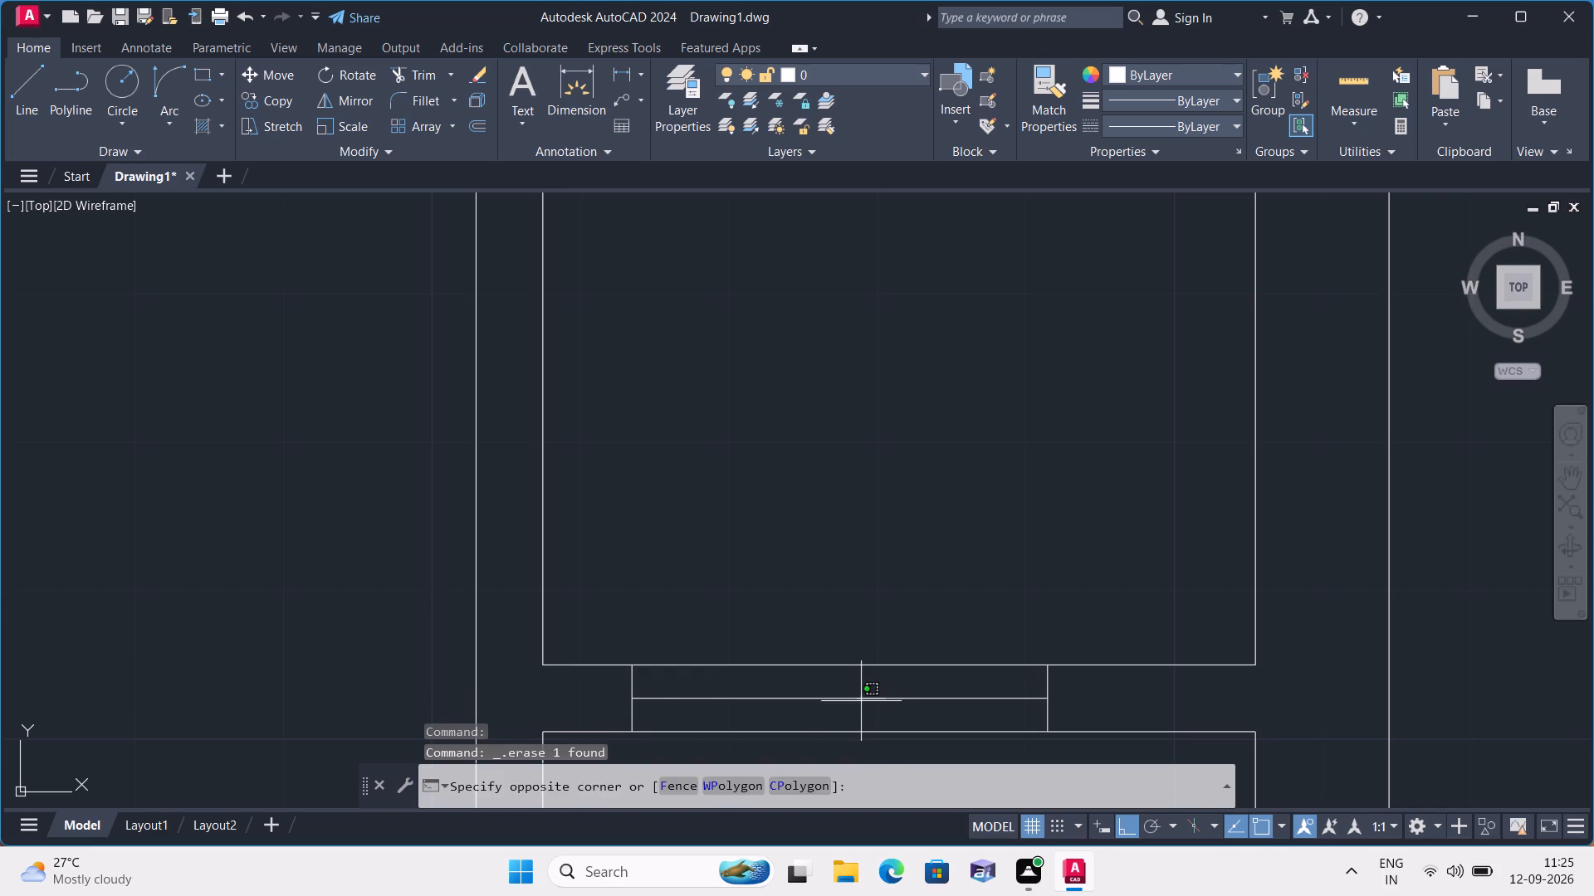
{"action": "left_click", "coordinate": [861, 700]}
{"action": "key", "text": "Delete"}
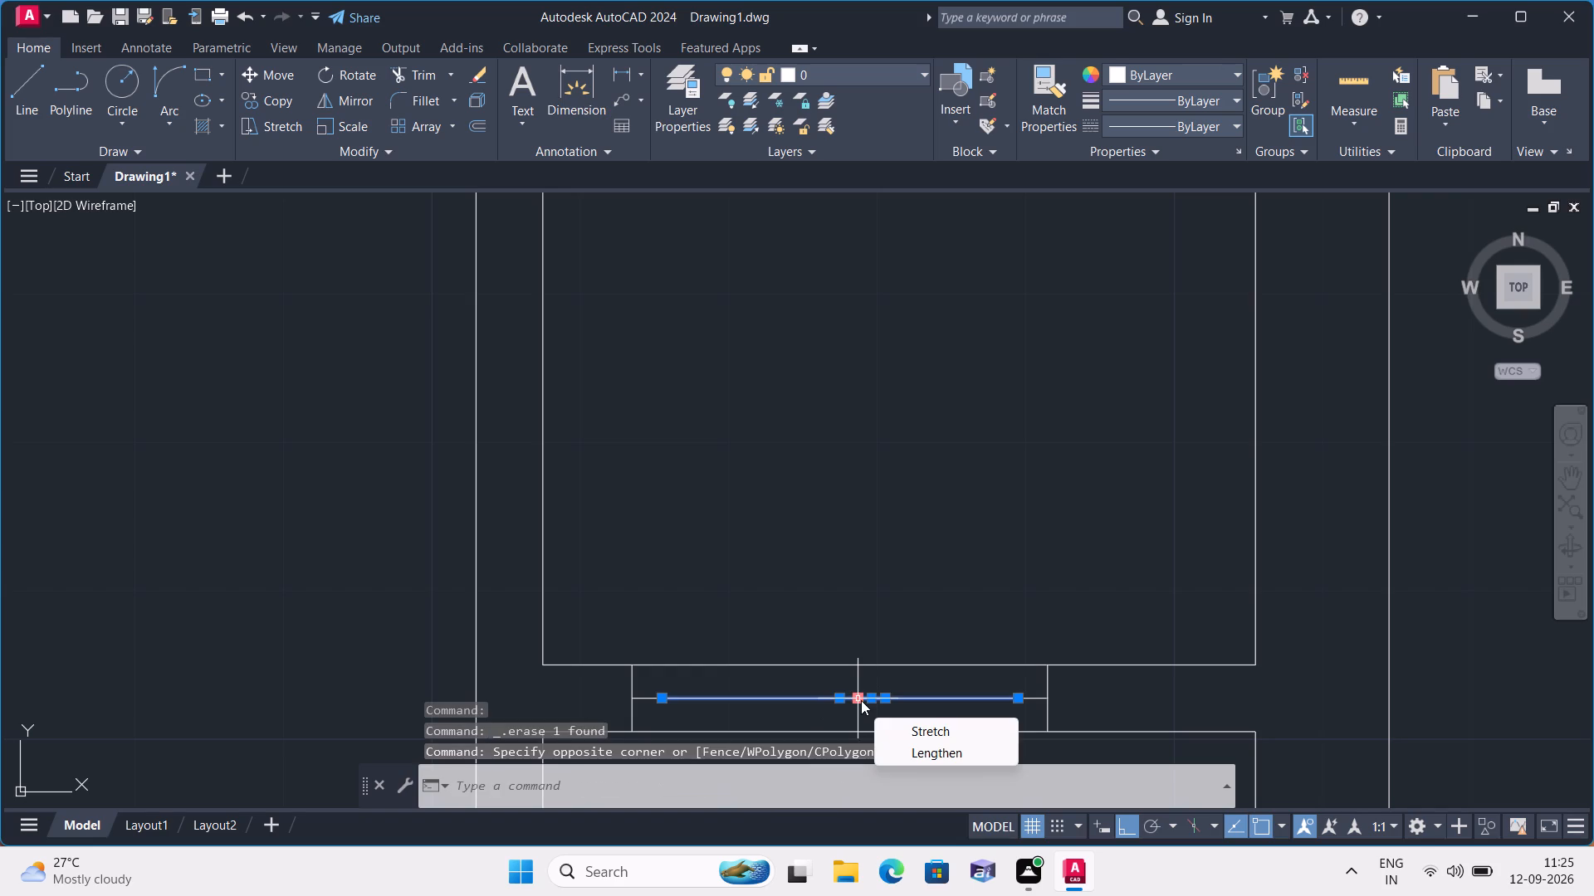
{"action": "key", "text": "Delete"}
{"action": "key", "text": "Delete"}
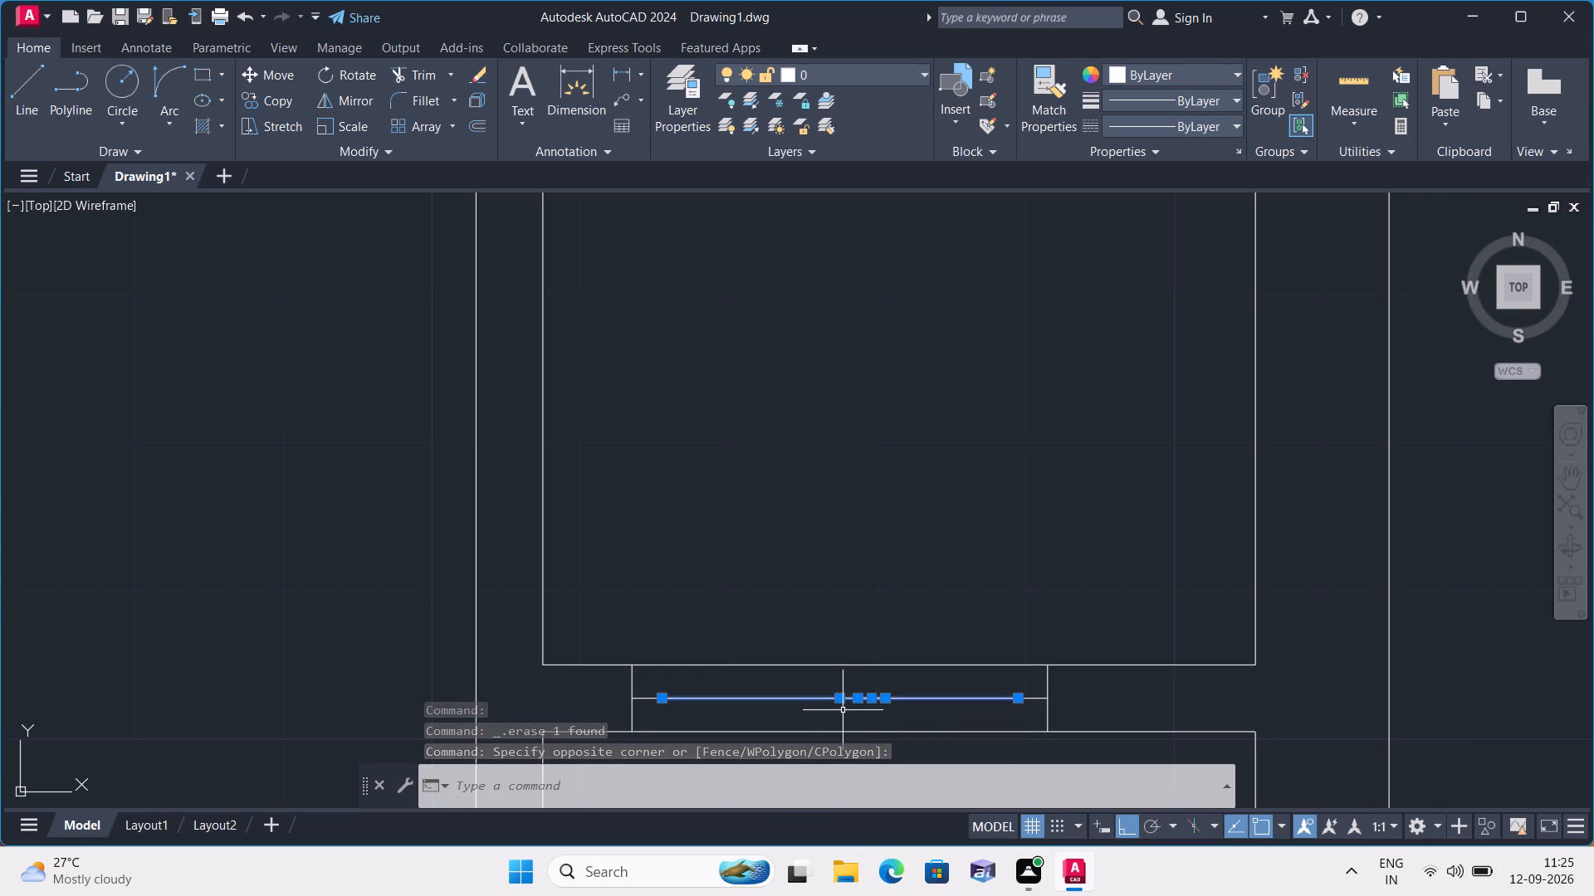
{"action": "key", "text": "Delete"}
Draw a 2' door leaf line straight up from the inner end of the left 2" stop.
{"action": "type", "text": "l"}
{"action": "key", "text": "space"}
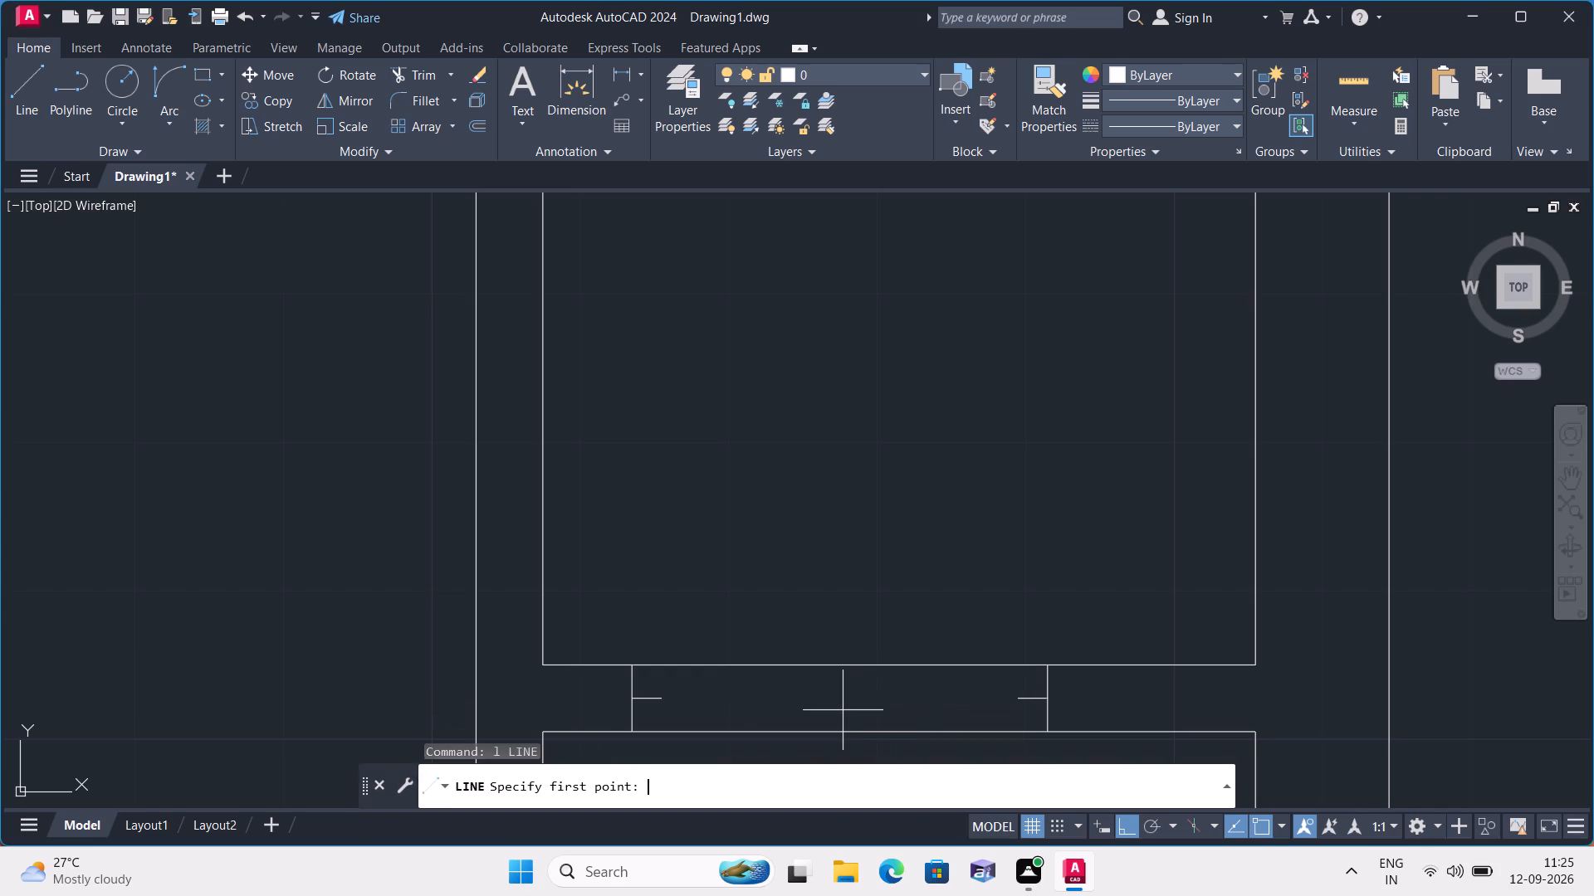
{"action": "left_click", "coordinate": [660, 695]}
{"action": "type", "text": "2'"}
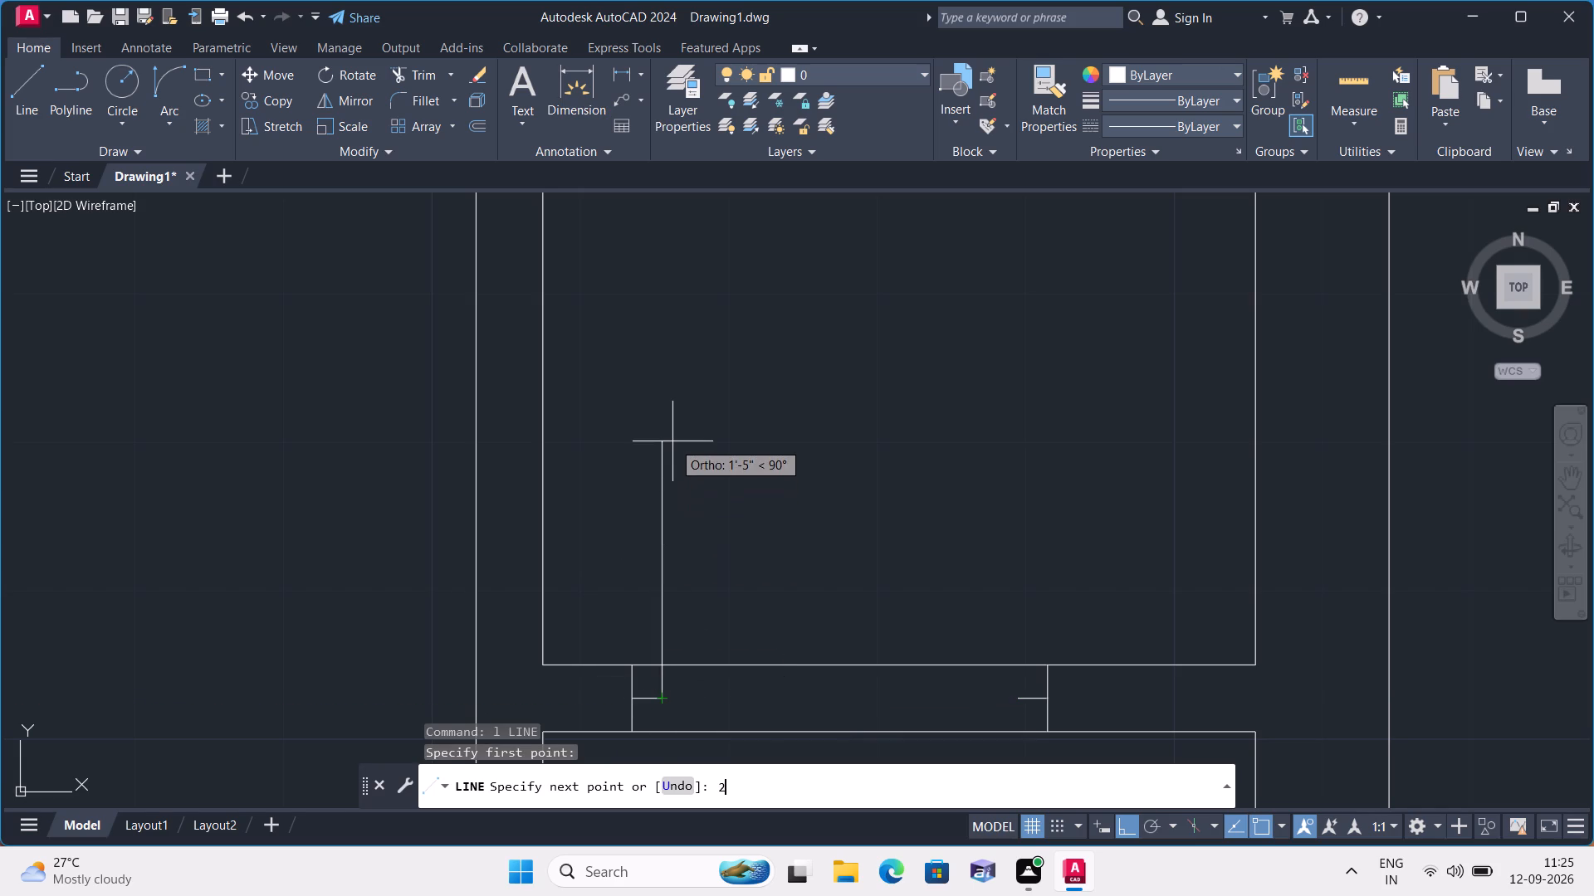
{"action": "key", "text": "space"}
{"action": "key", "text": "Escape"}
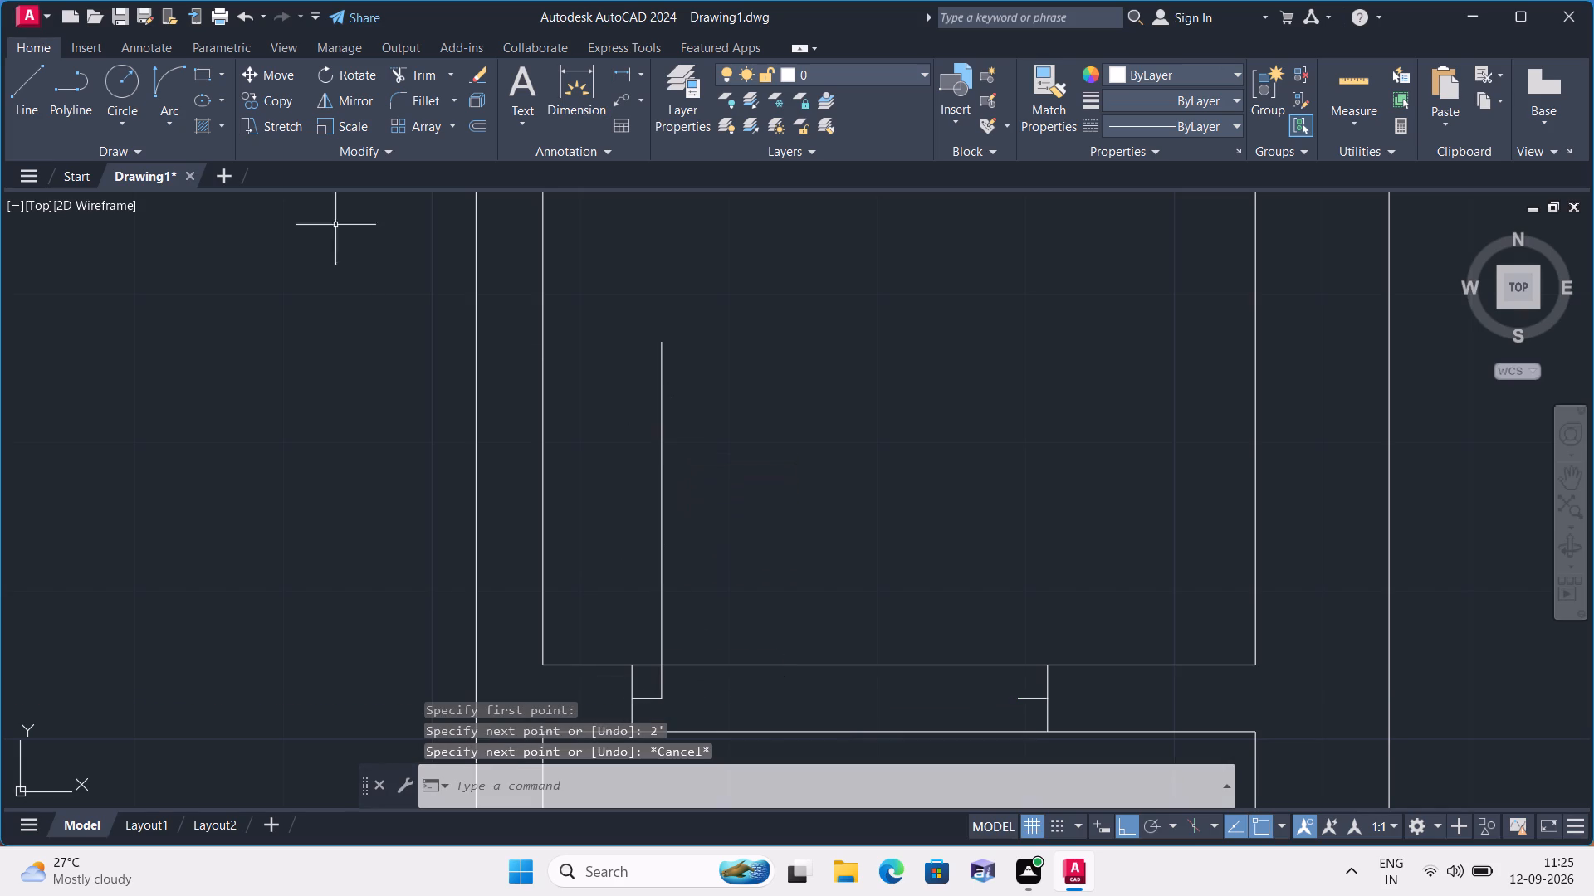
Draw the door swing as a Start, End, Direction arc from the 2' leaf's top to the right stop's inner end.
{"action": "left_click", "coordinate": [171, 127]}
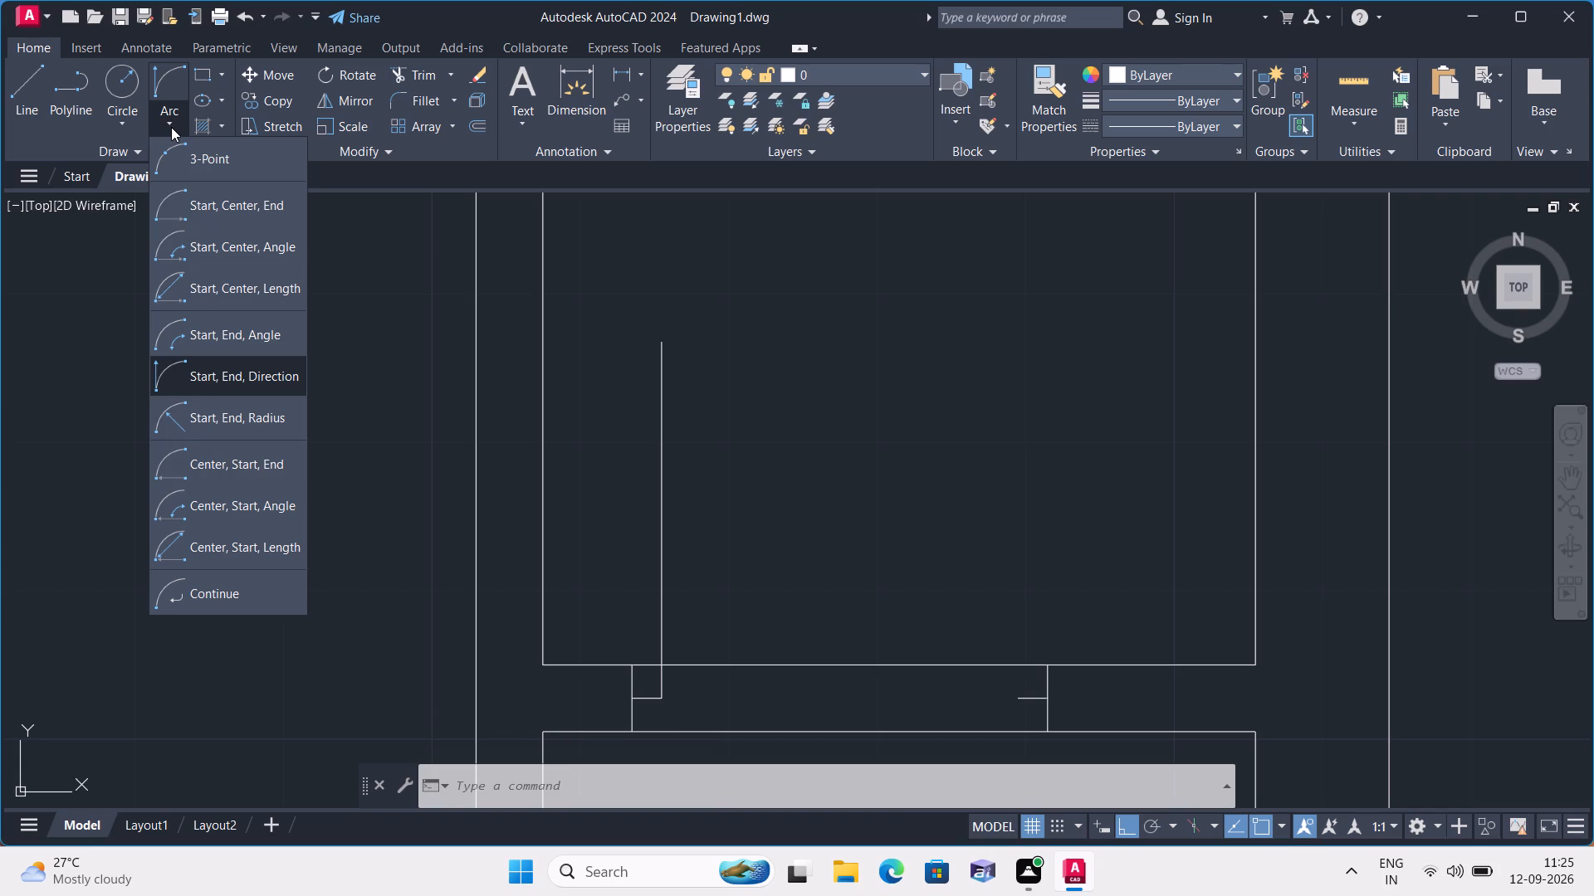
{"action": "left_click", "coordinate": [213, 376]}
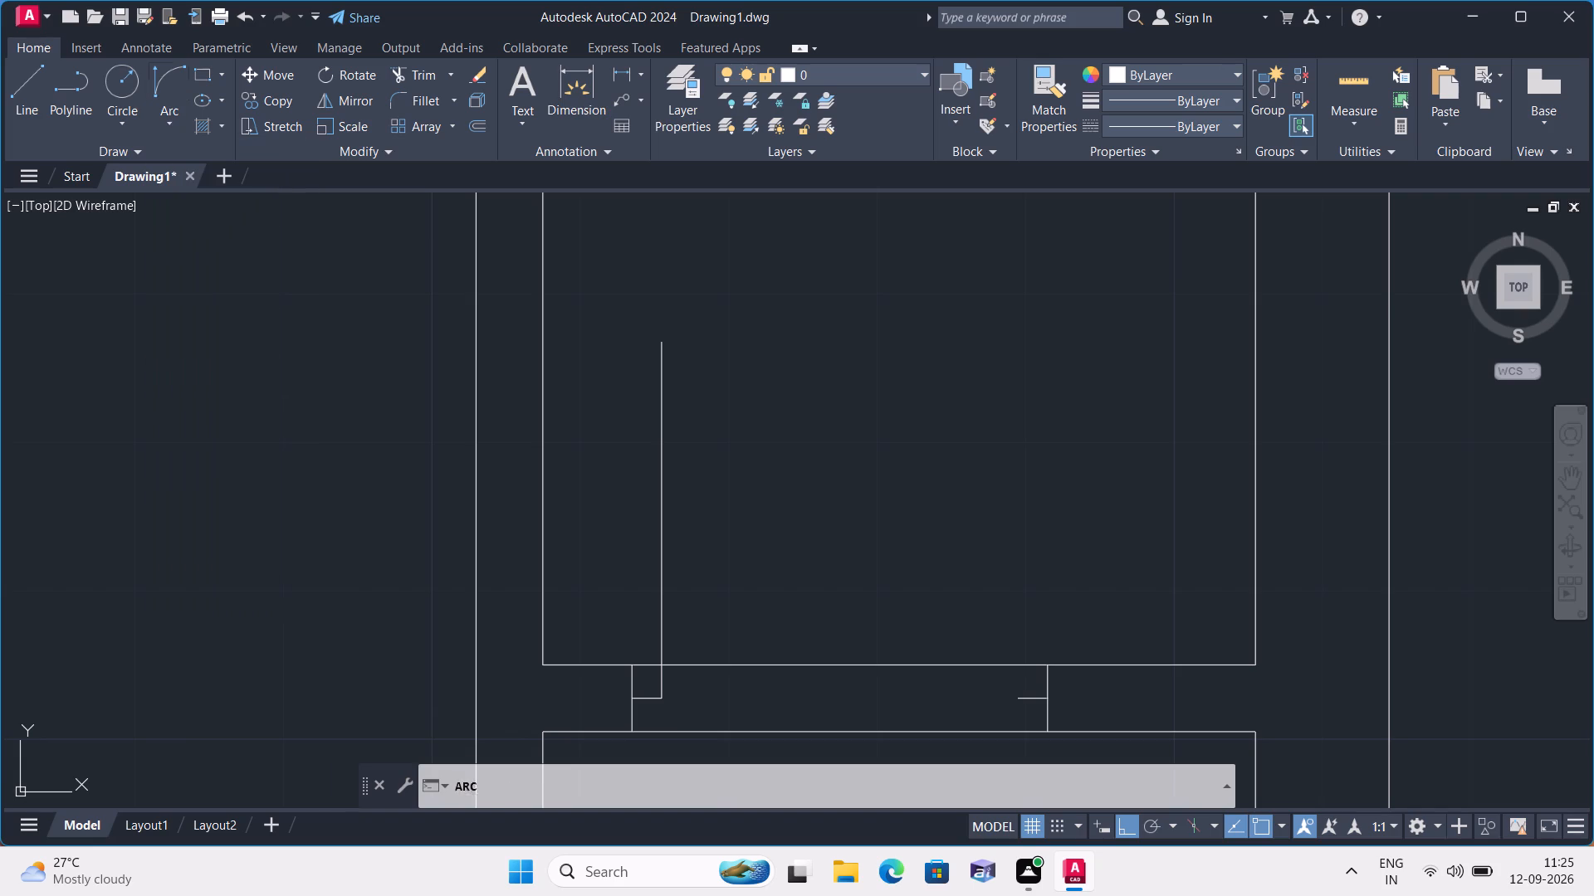
{"action": "left_click", "coordinate": [661, 342]}
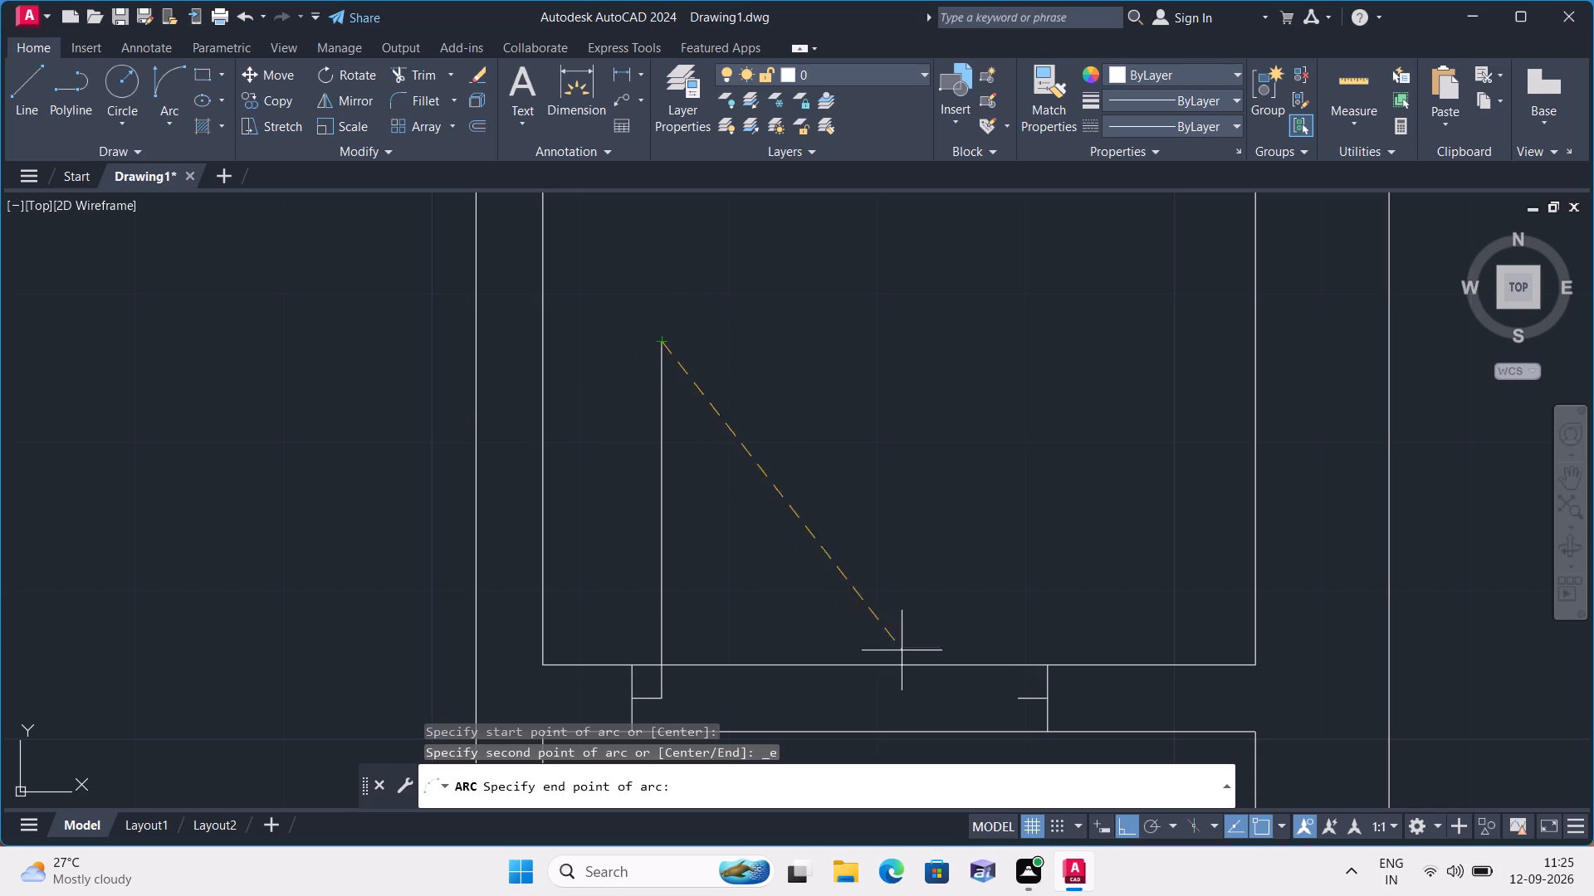
{"action": "left_click", "coordinate": [1023, 704]}
{"action": "left_click", "coordinate": [1000, 620]}
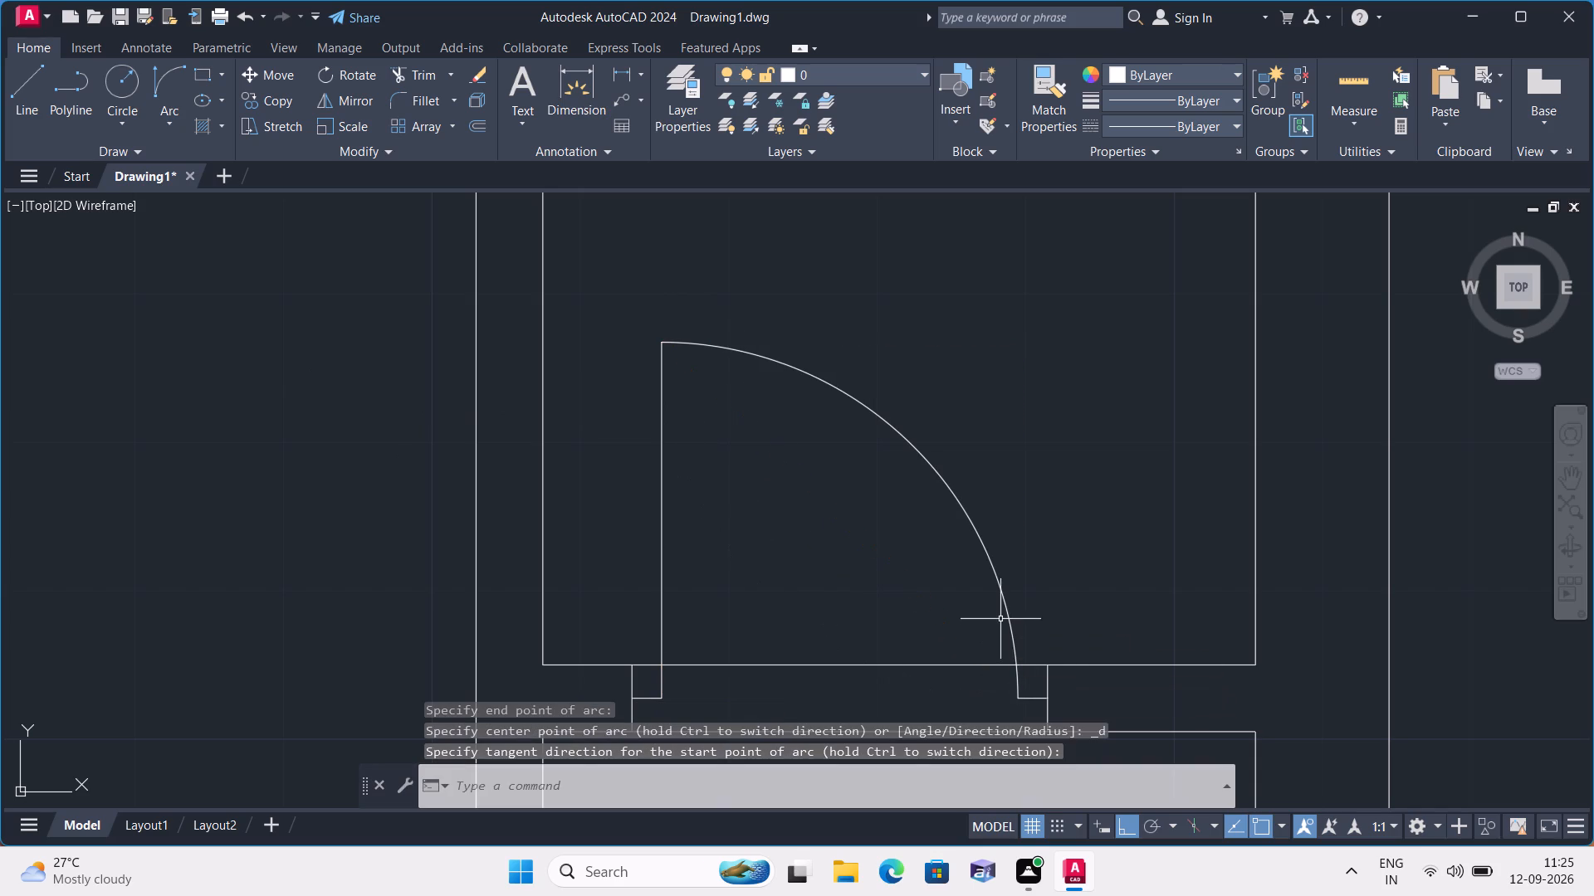
Trim the partition's upper face line between the two jambs to open the small right-wall room's doorway.
{"action": "scroll", "coordinate": [1000, 619], "scroll_direction": "down", "scroll_amount": 3}
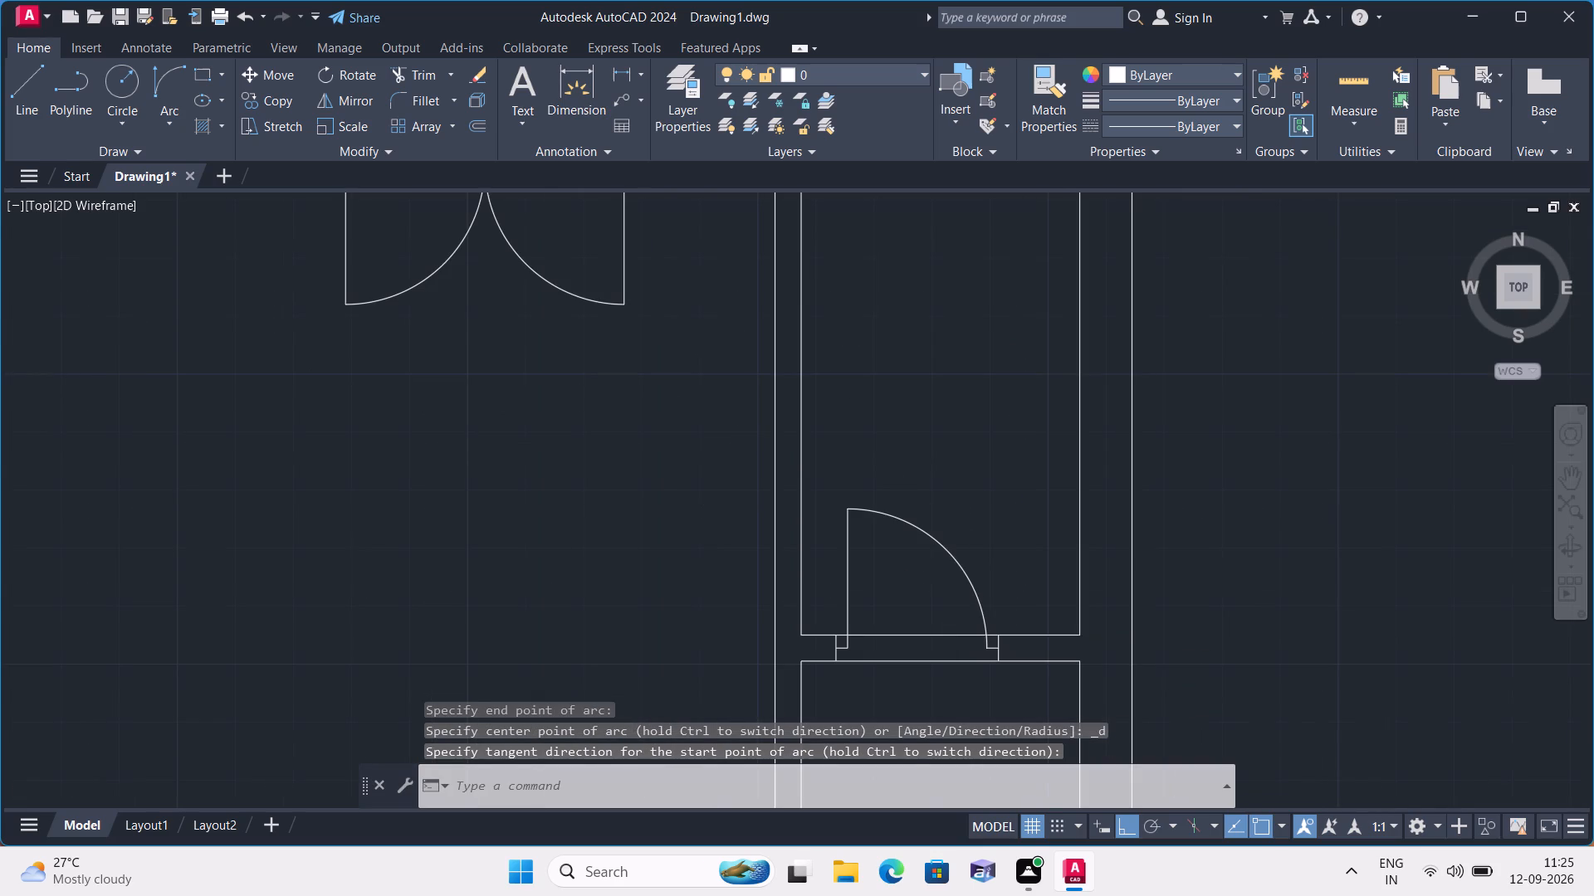
{"action": "type", "text": "trim"}
{"action": "key", "text": "space"}
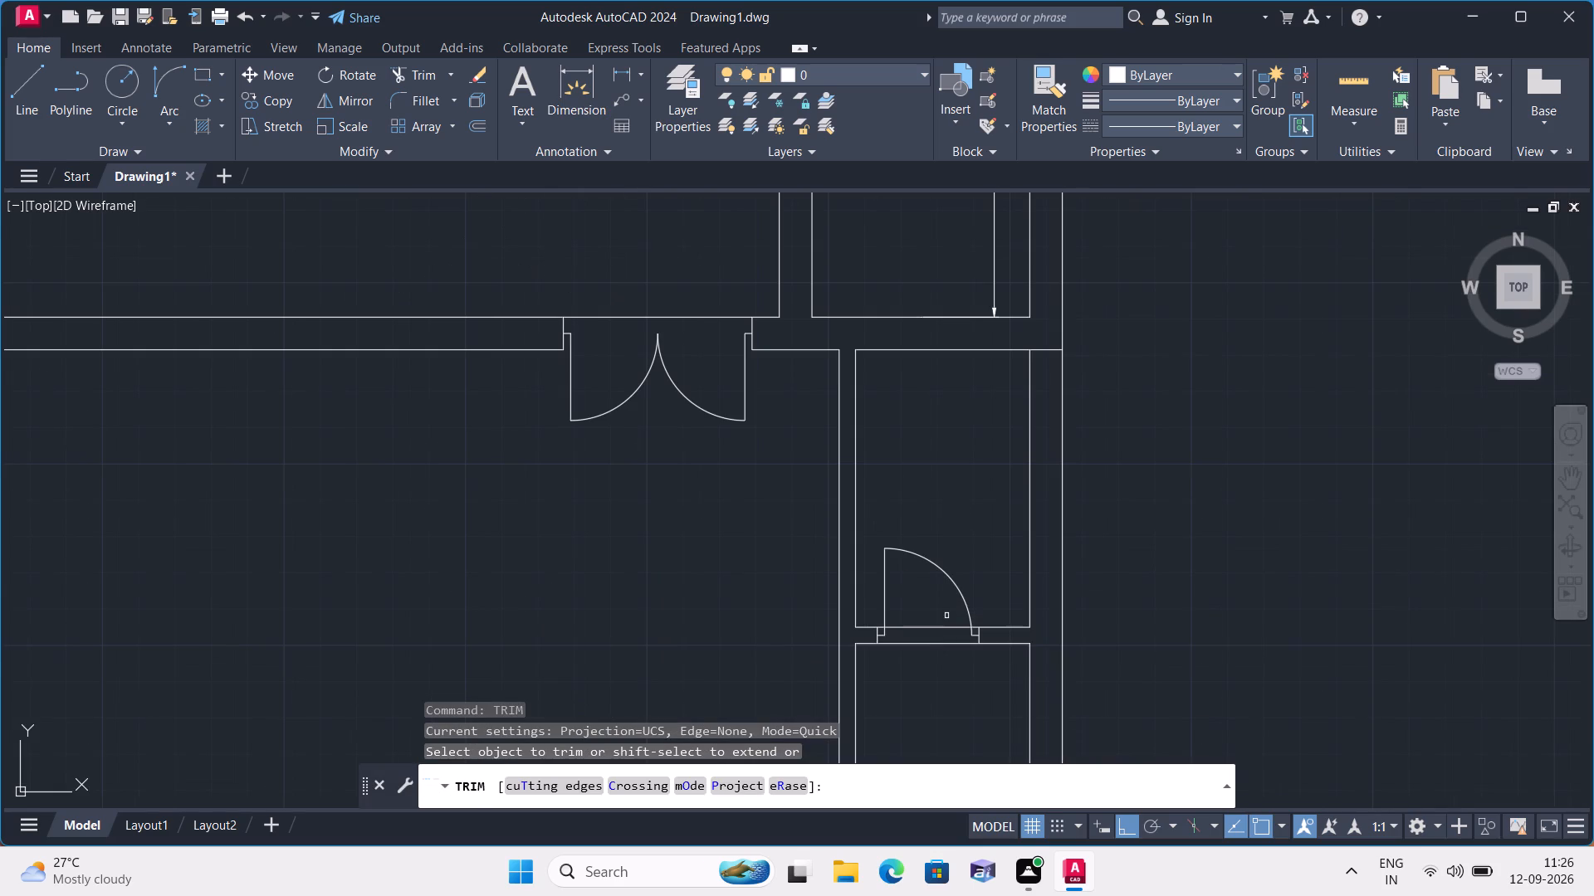
{"action": "scroll", "coordinate": [923, 645], "scroll_direction": "up", "scroll_amount": 2}
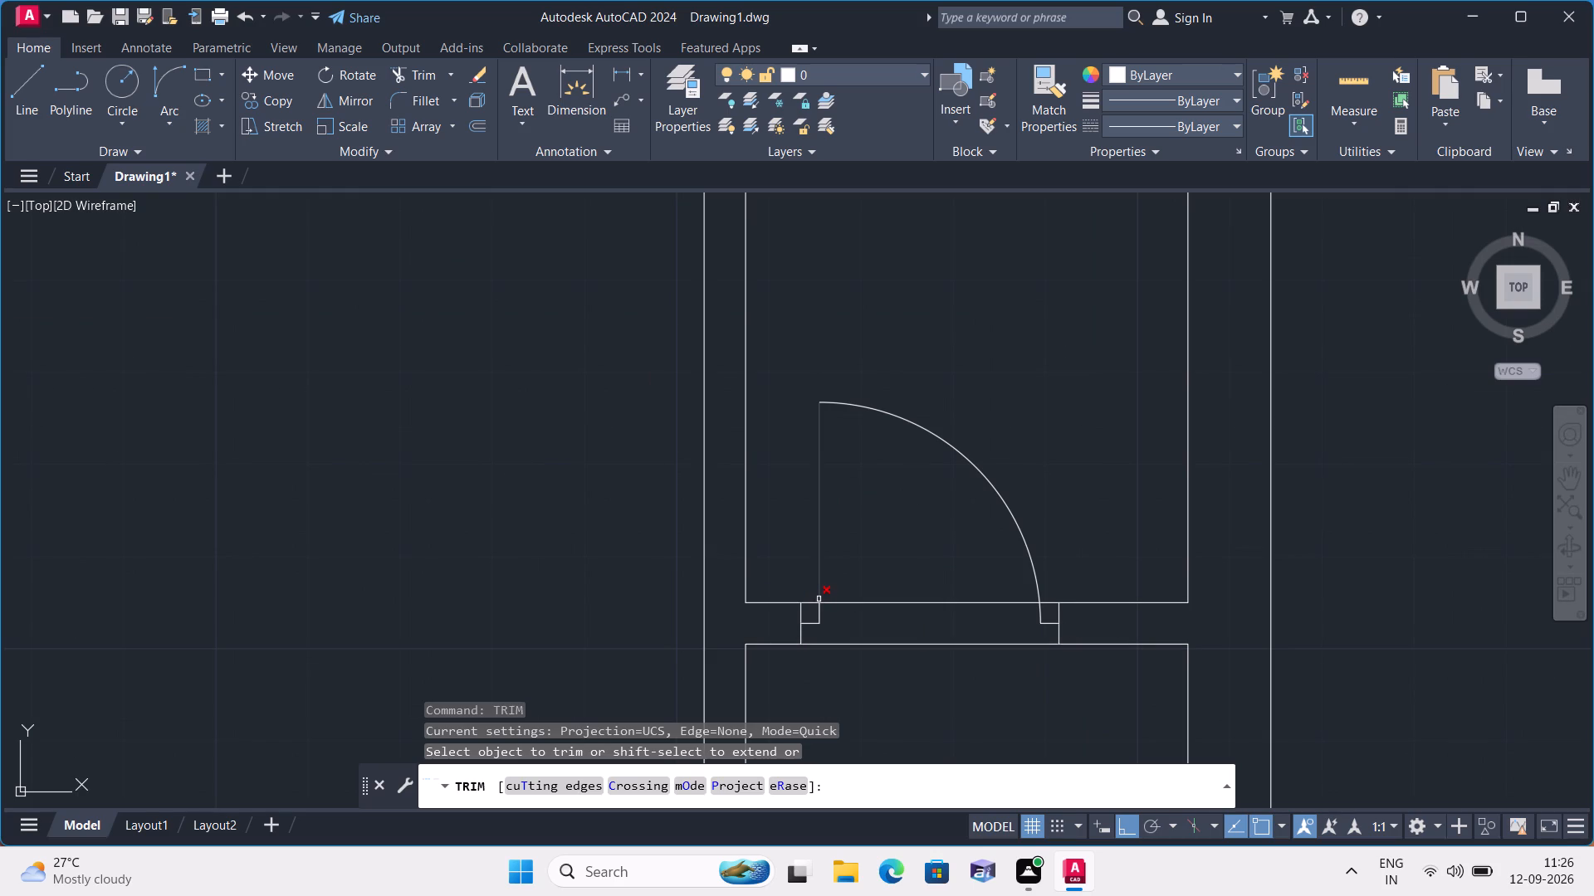
{"action": "scroll", "coordinate": [782, 606], "scroll_direction": "up", "scroll_amount": 1}
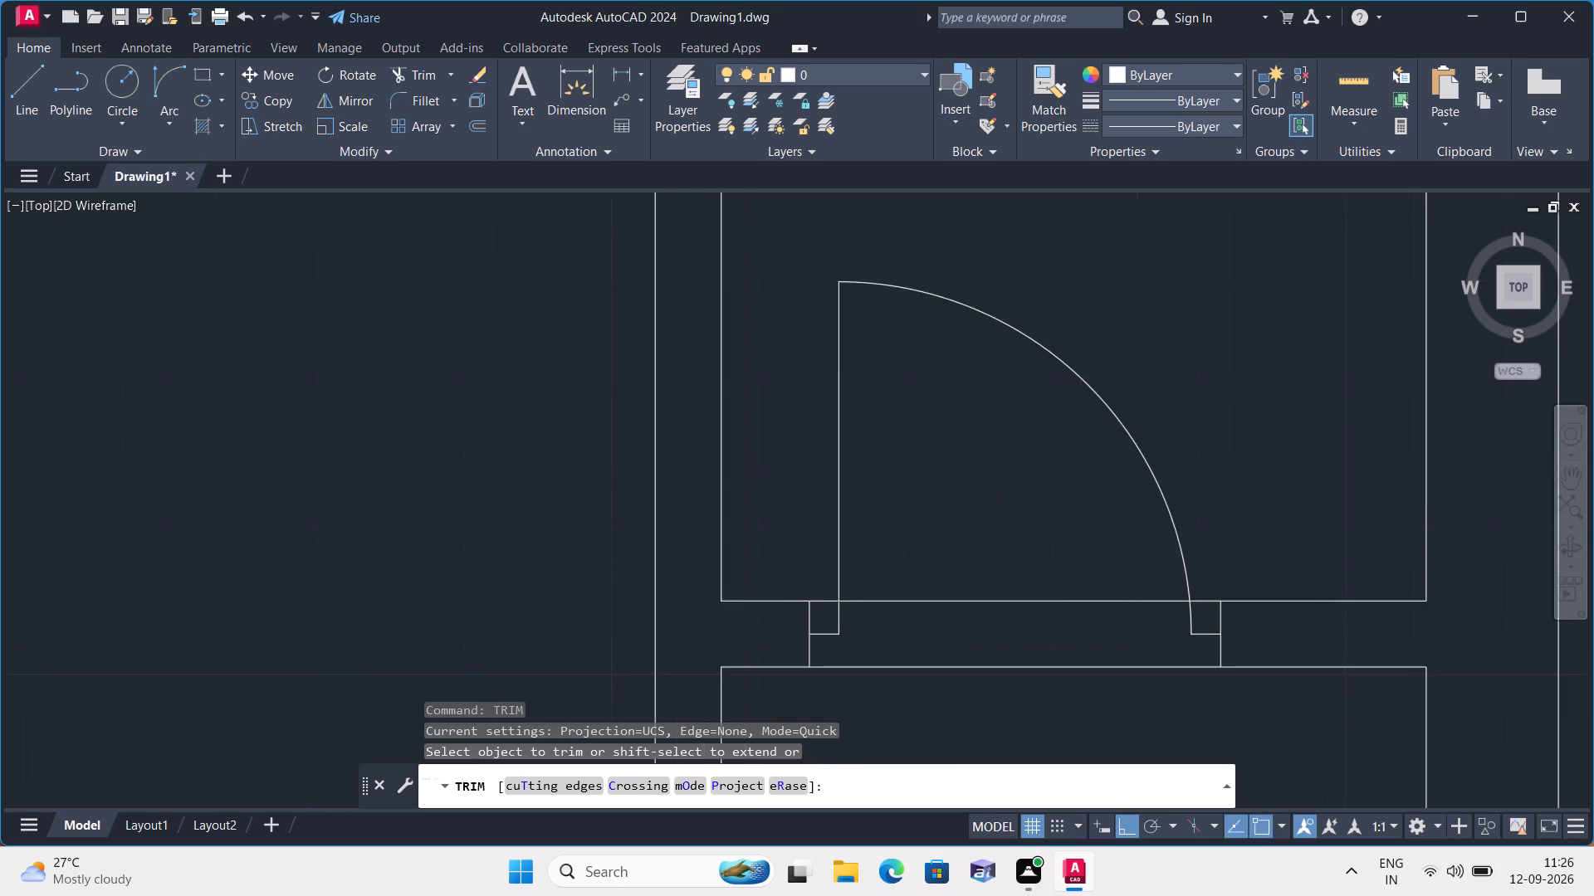
{"action": "scroll", "coordinate": [782, 606], "scroll_direction": "up", "scroll_amount": 1}
{"action": "left_click", "coordinate": [836, 599]}
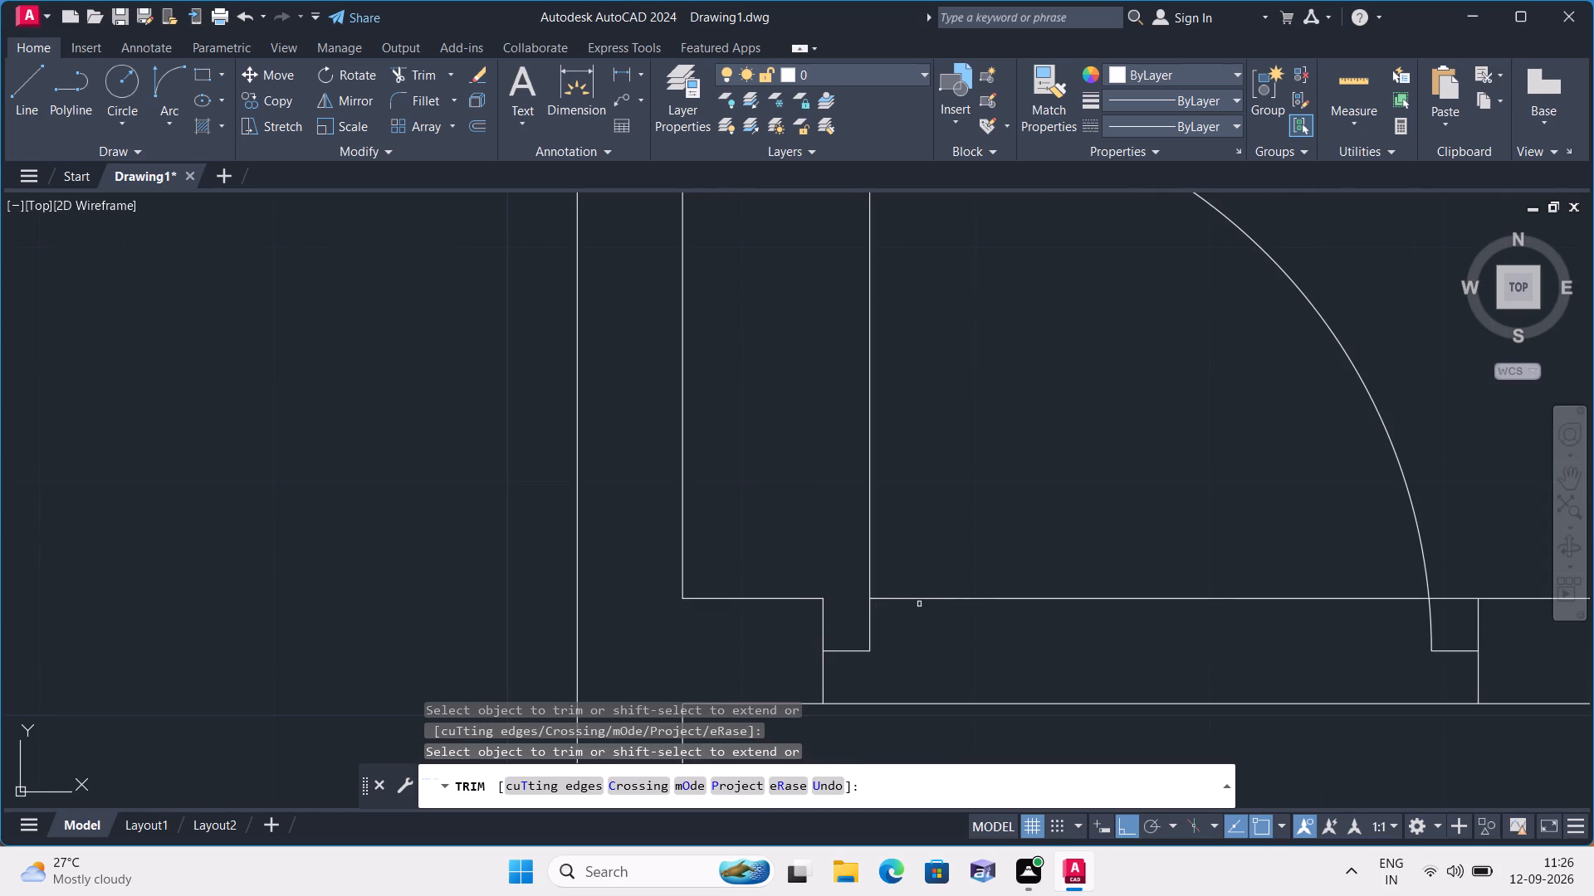
{"action": "left_click", "coordinate": [936, 598]}
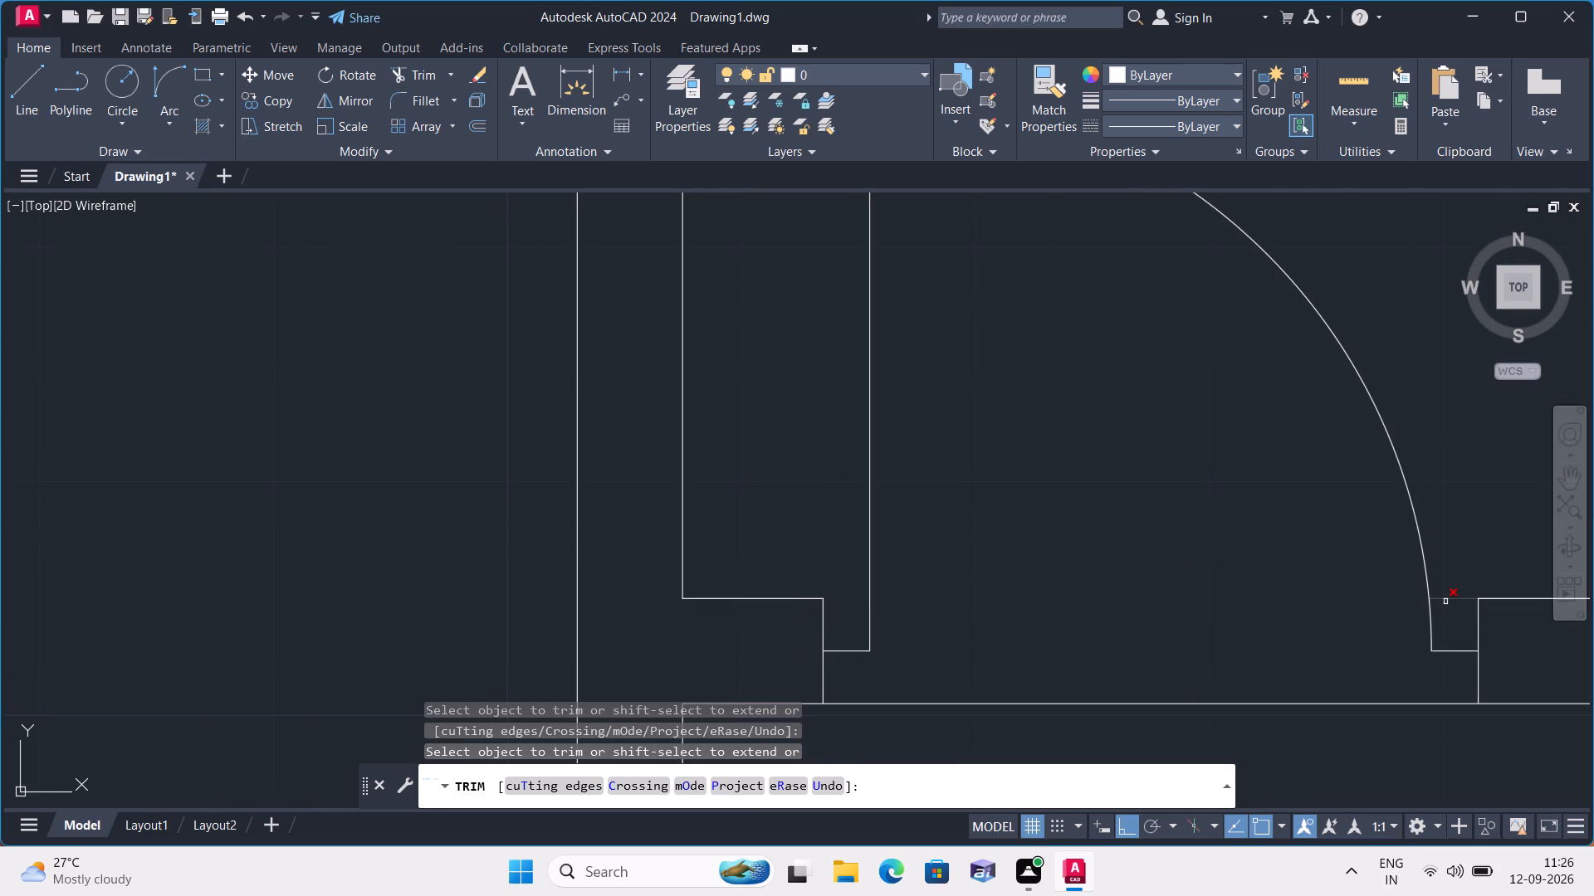
{"action": "left_click", "coordinate": [1445, 599]}
{"action": "scroll", "coordinate": [1445, 599], "scroll_direction": "down", "scroll_amount": 4}
{"action": "scroll", "coordinate": [1028, 650], "scroll_direction": "down", "scroll_amount": 1}
{"action": "scroll", "coordinate": [927, 656], "scroll_direction": "down", "scroll_amount": 1}
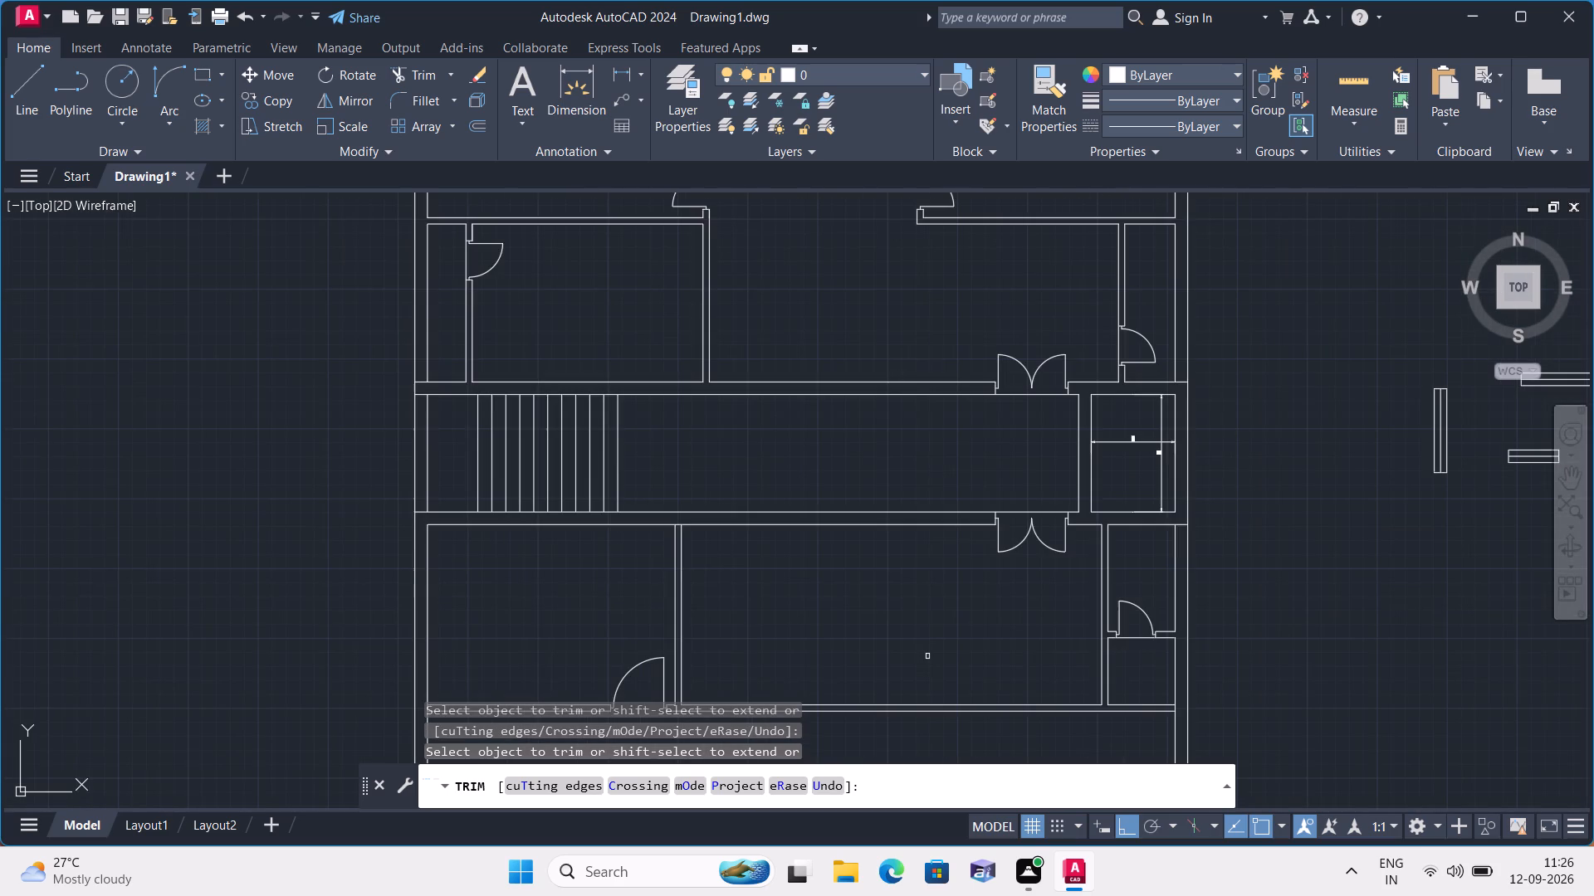
{"action": "key", "text": "space"}
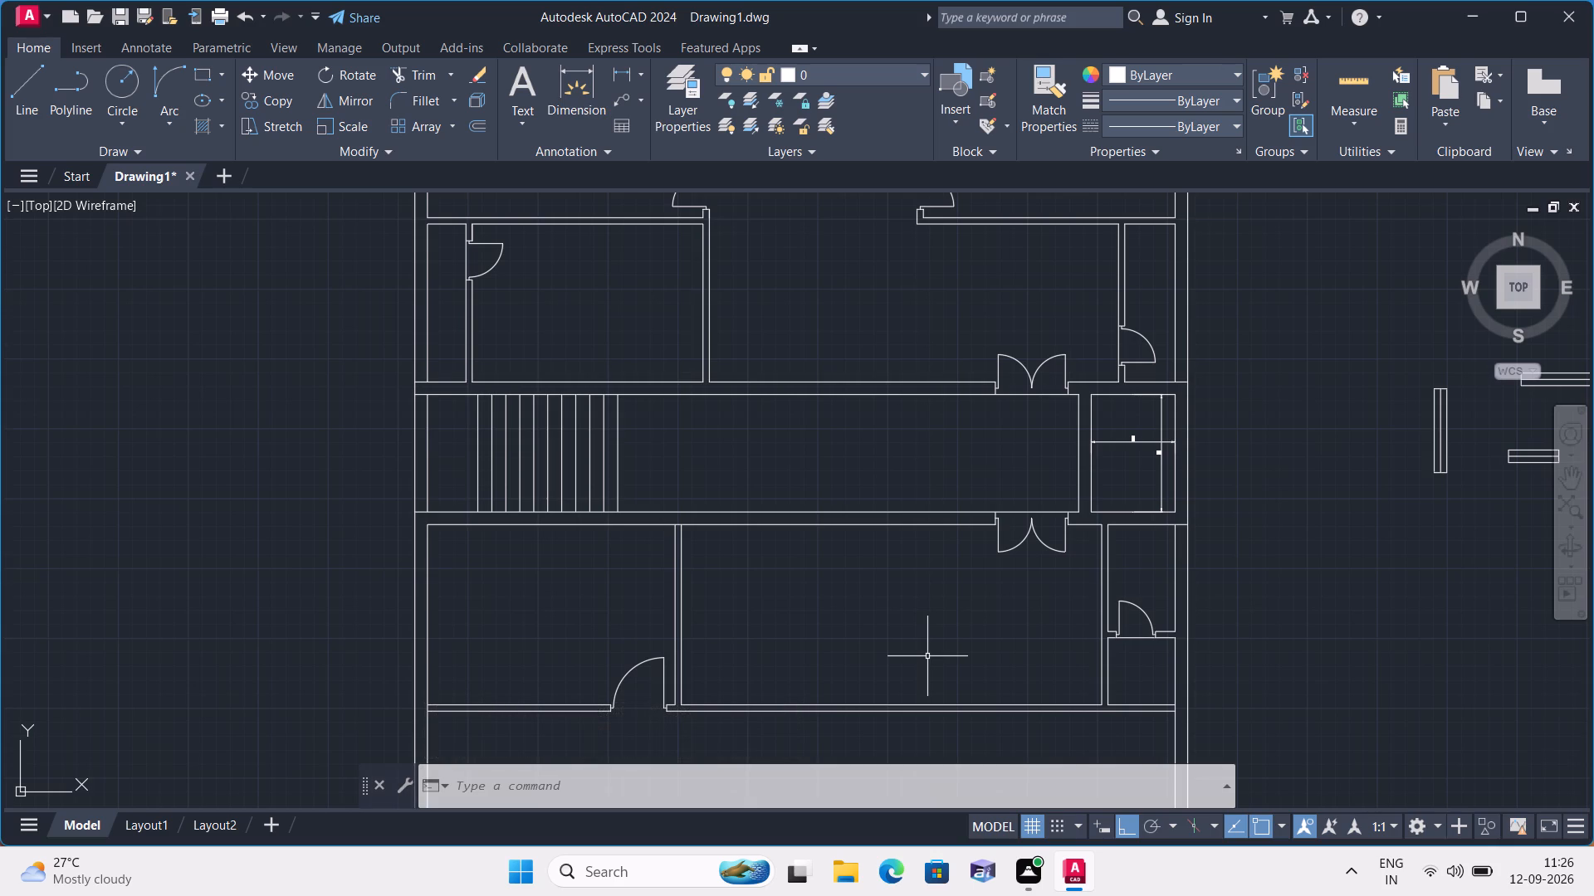
Offset the lower face line of the left room's bottom partition 4'4" downward.
{"action": "scroll", "coordinate": [913, 665], "scroll_direction": "down", "scroll_amount": 2}
{"action": "middle_click_drag", "start_coordinate": [908, 691], "coordinate": [913, 597]}
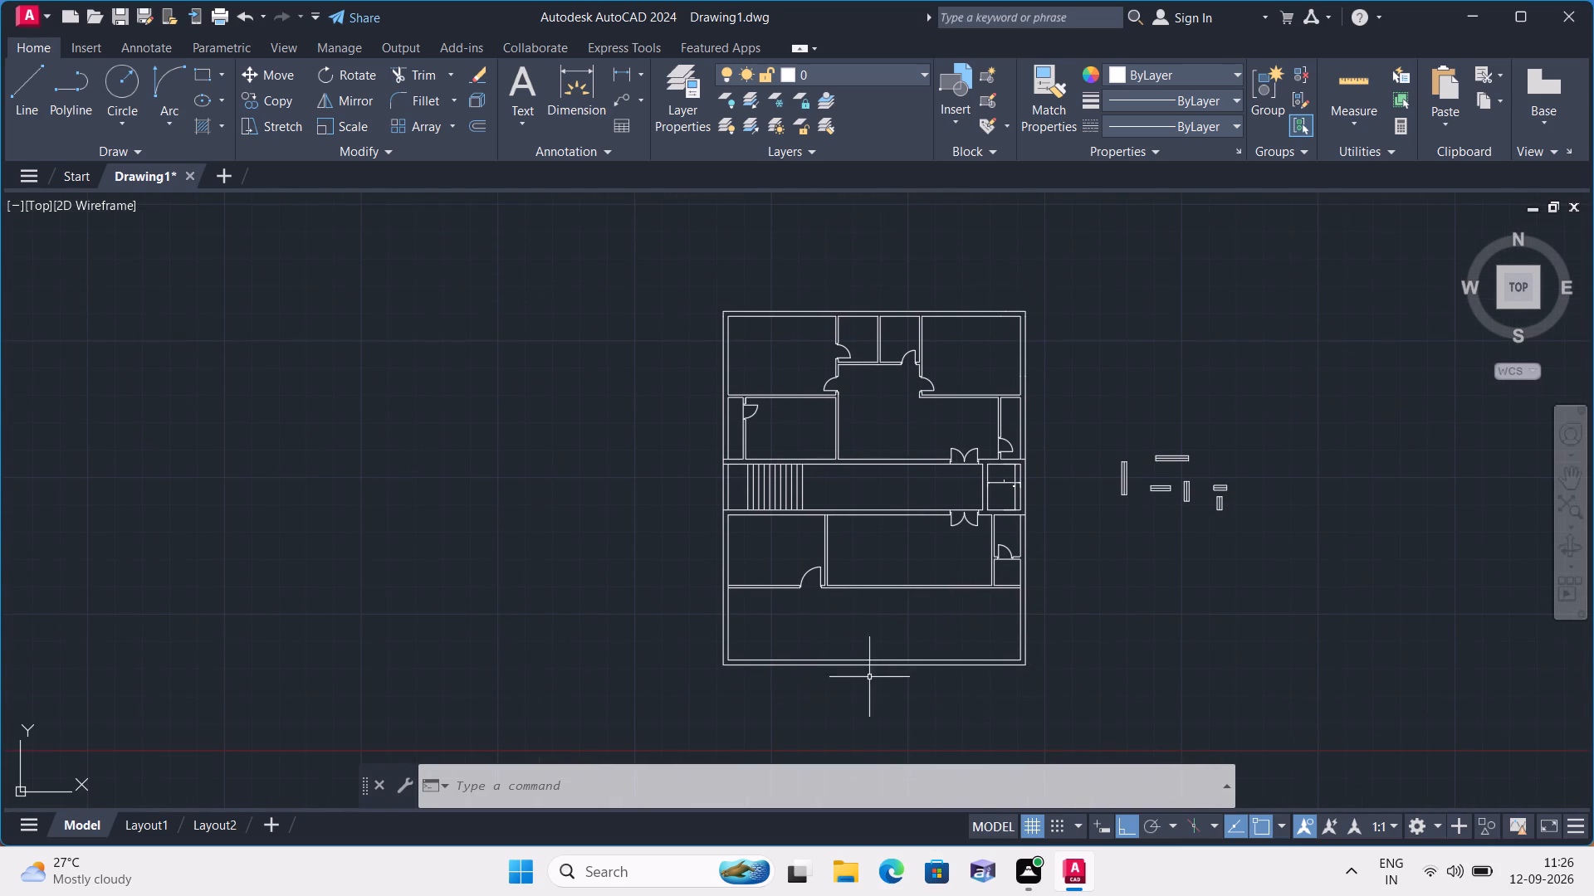
{"action": "middle_click_drag", "start_coordinate": [869, 677], "coordinate": [1060, 589]}
{"action": "scroll", "coordinate": [869, 677], "scroll_direction": "down", "scroll_amount": 1}
{"action": "scroll", "coordinate": [1048, 560], "scroll_direction": "up", "scroll_amount": 3}
{"action": "middle_click_drag", "start_coordinate": [1015, 534], "coordinate": [978, 611]}
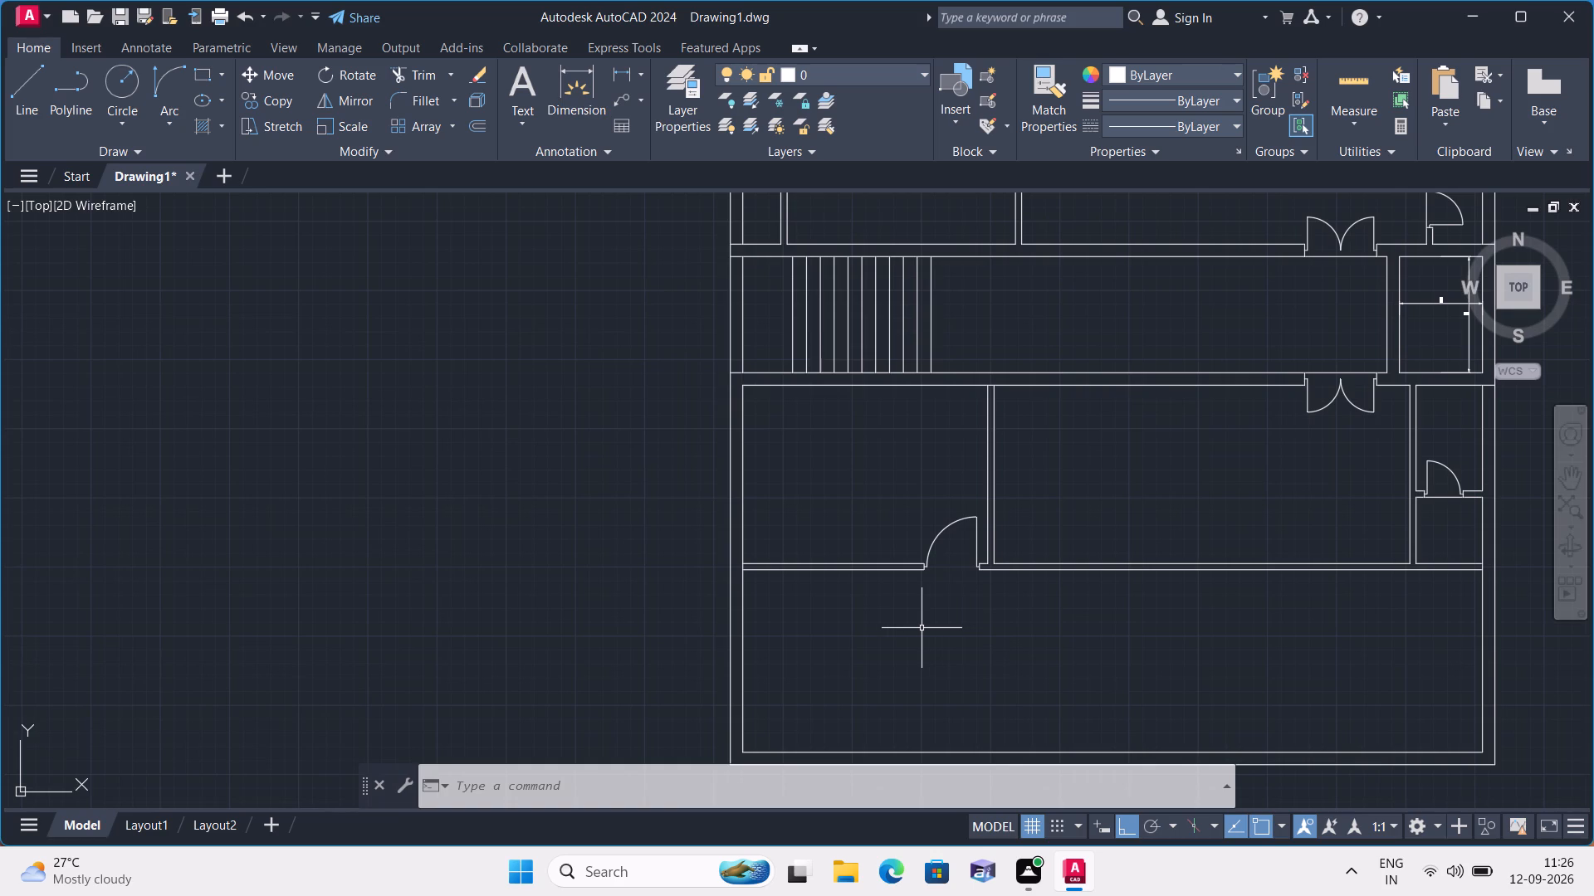
{"action": "scroll", "coordinate": [921, 628], "scroll_direction": "down", "scroll_amount": 1}
{"action": "type", "text": "offset"}
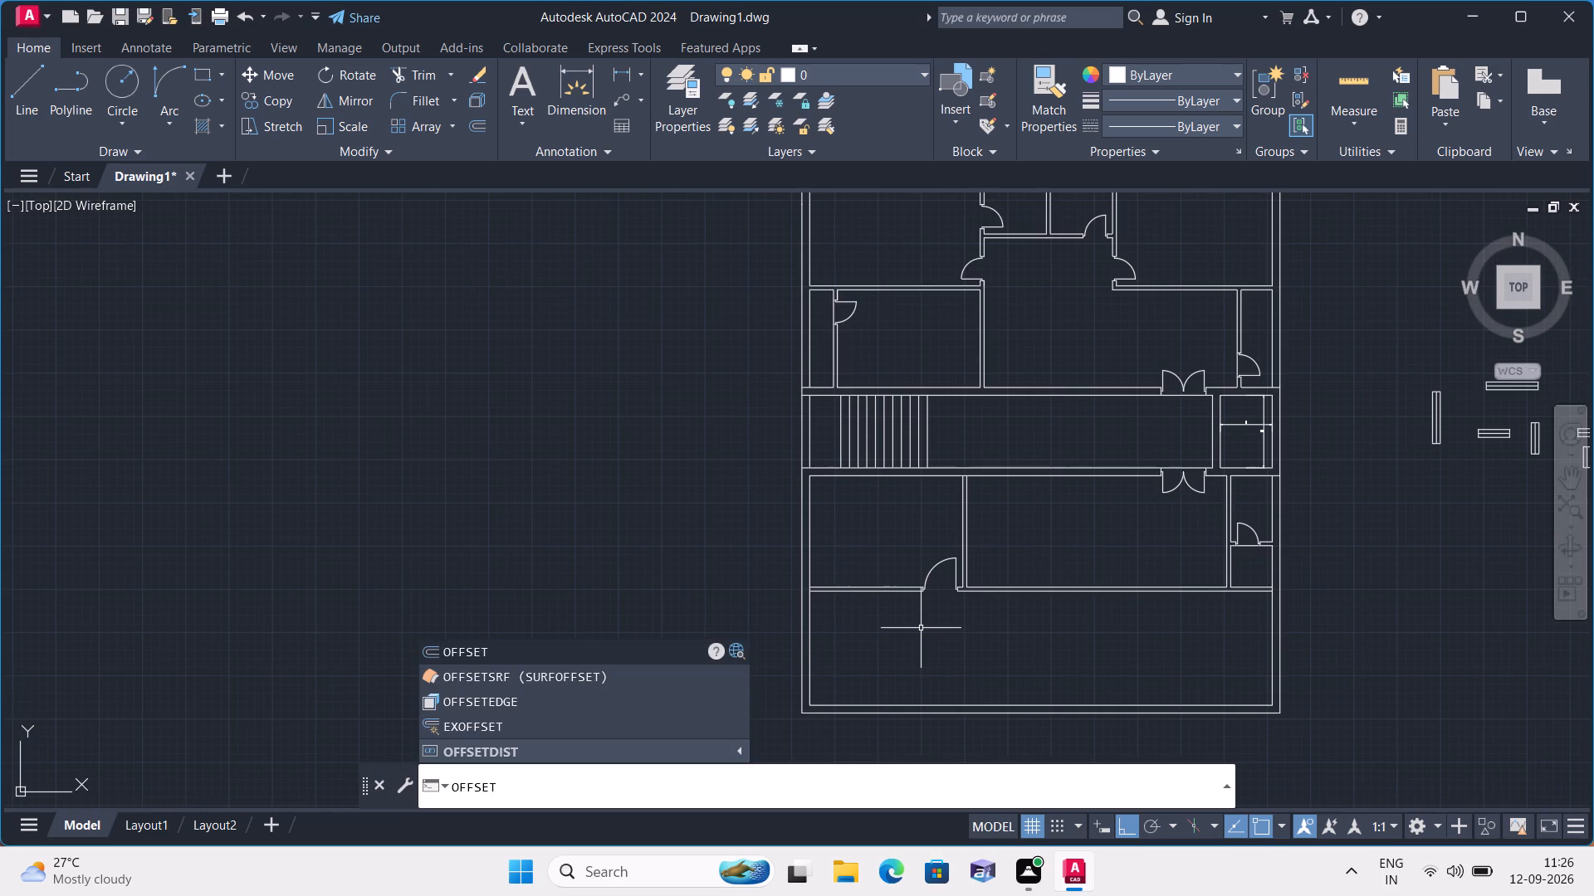
{"action": "key", "text": "space"}
{"action": "type", "text": "4'4\""}
{"action": "key", "text": "space"}
{"action": "scroll", "coordinate": [921, 628], "scroll_direction": "down", "scroll_amount": 1}
{"action": "scroll", "coordinate": [921, 628], "scroll_direction": "up", "scroll_amount": 2}
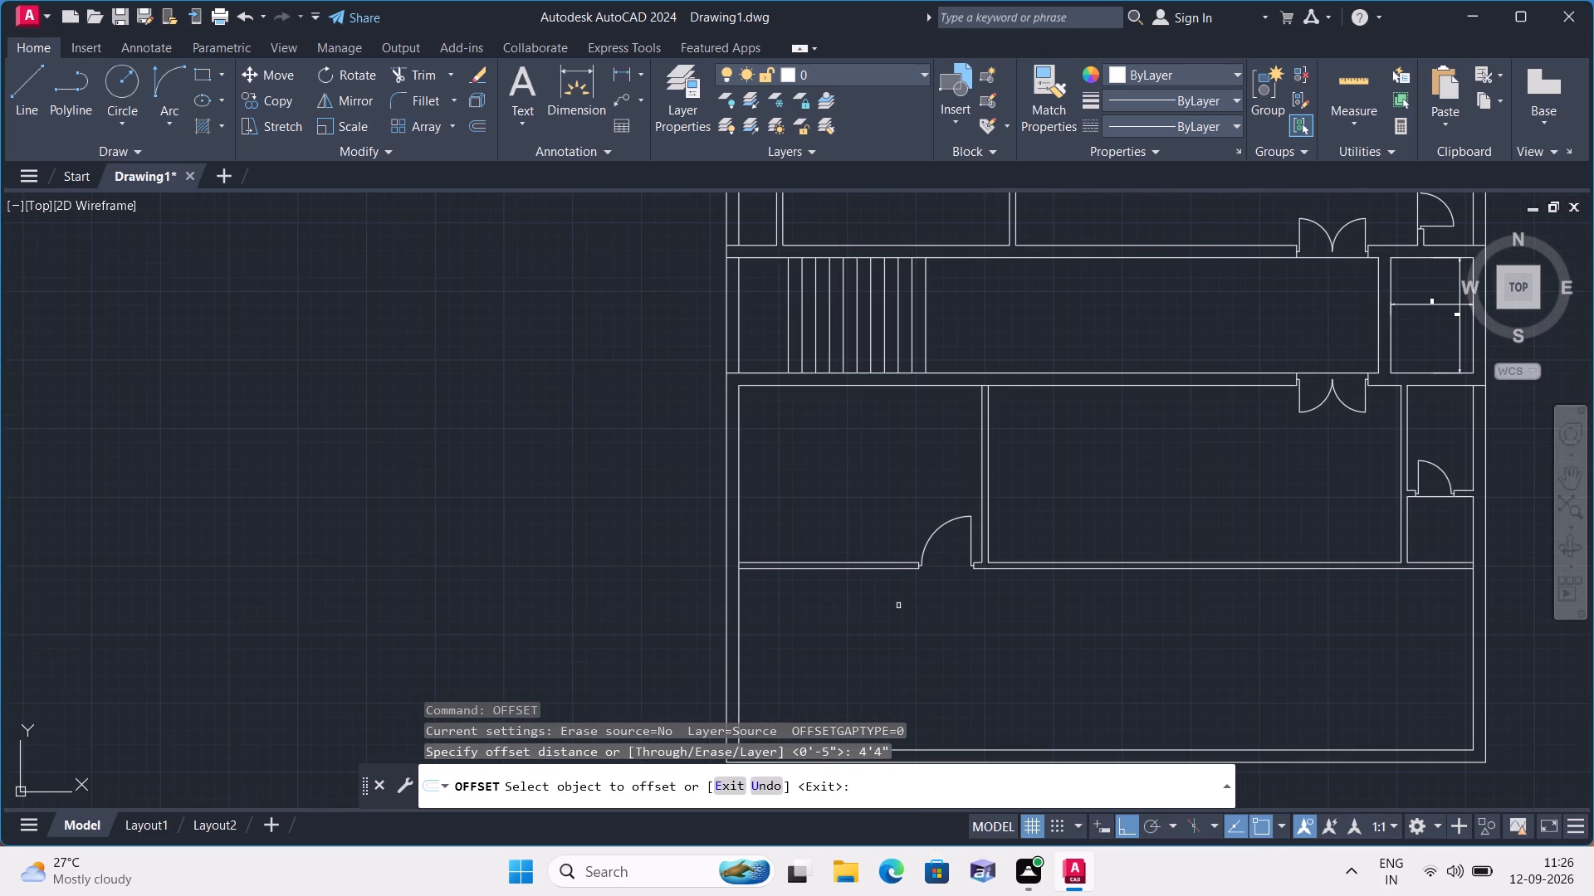
{"action": "left_click", "coordinate": [848, 567]}
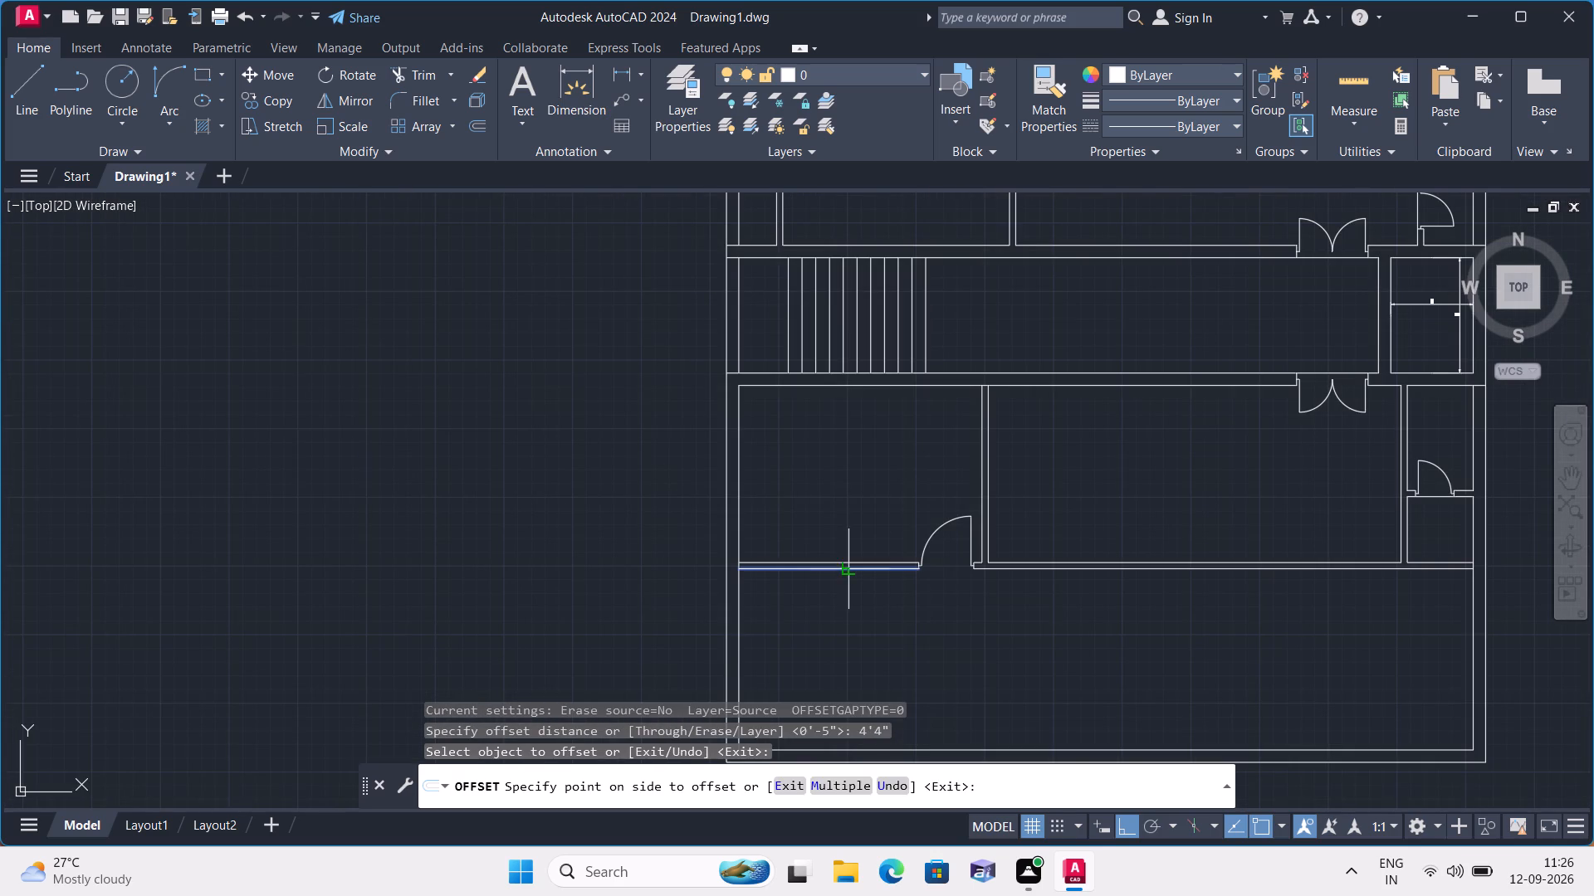
{"action": "left_click", "coordinate": [848, 615]}
{"action": "key", "text": "space"}
Offset the new horizontal line below the left room 4.5" downward to form the partition's second face.
{"action": "key", "text": "space"}
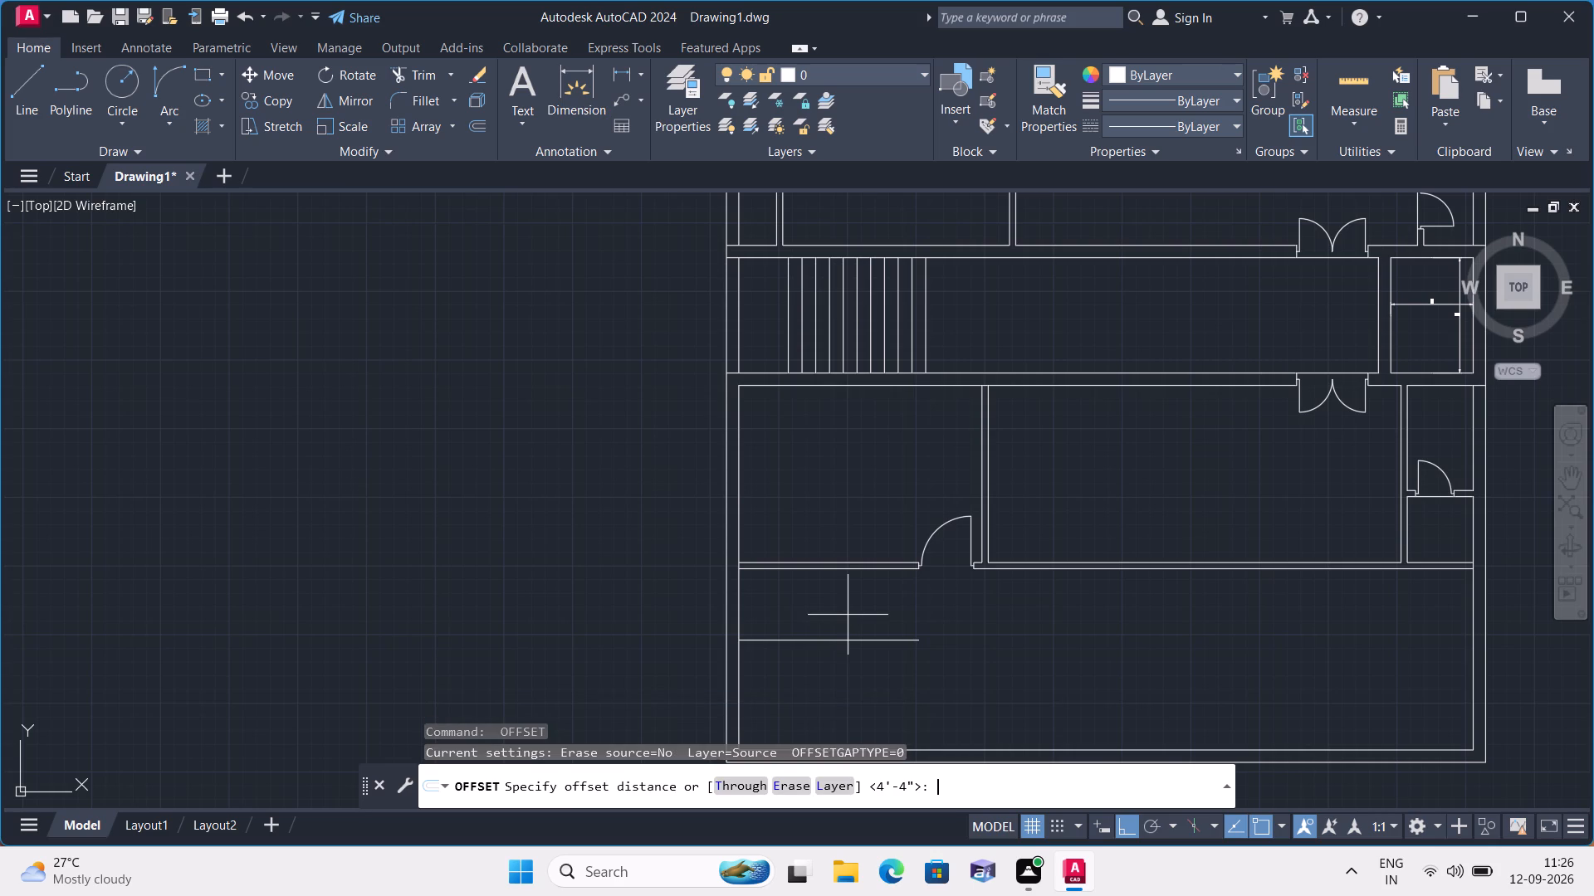
{"action": "type", "text": "4.5\""}
{"action": "key", "text": "space"}
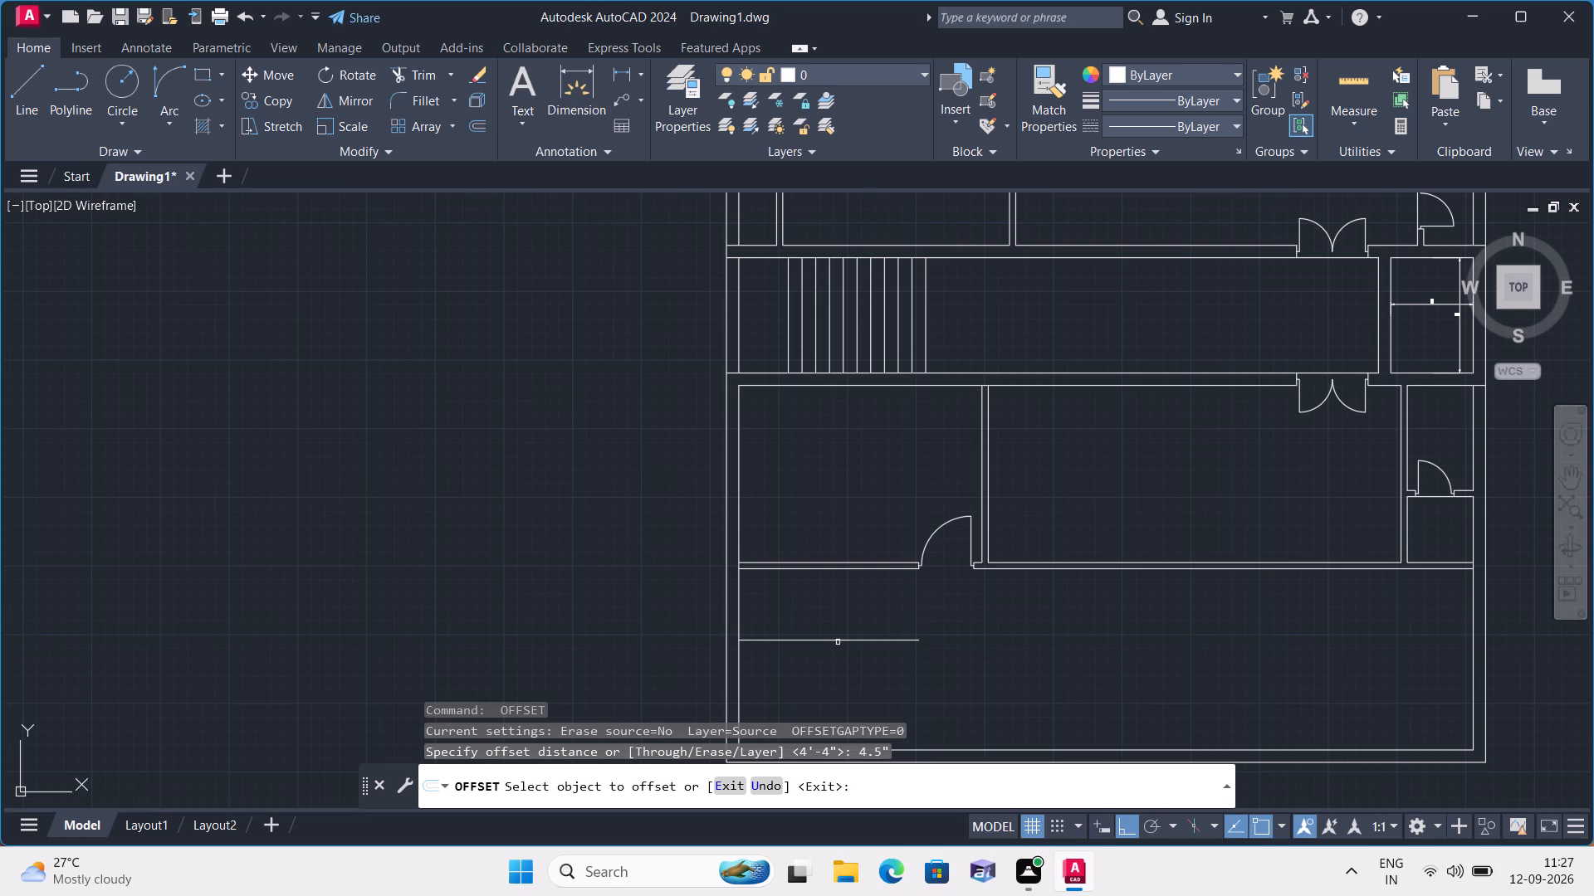
{"action": "left_click", "coordinate": [838, 642]}
{"action": "left_click", "coordinate": [834, 677]}
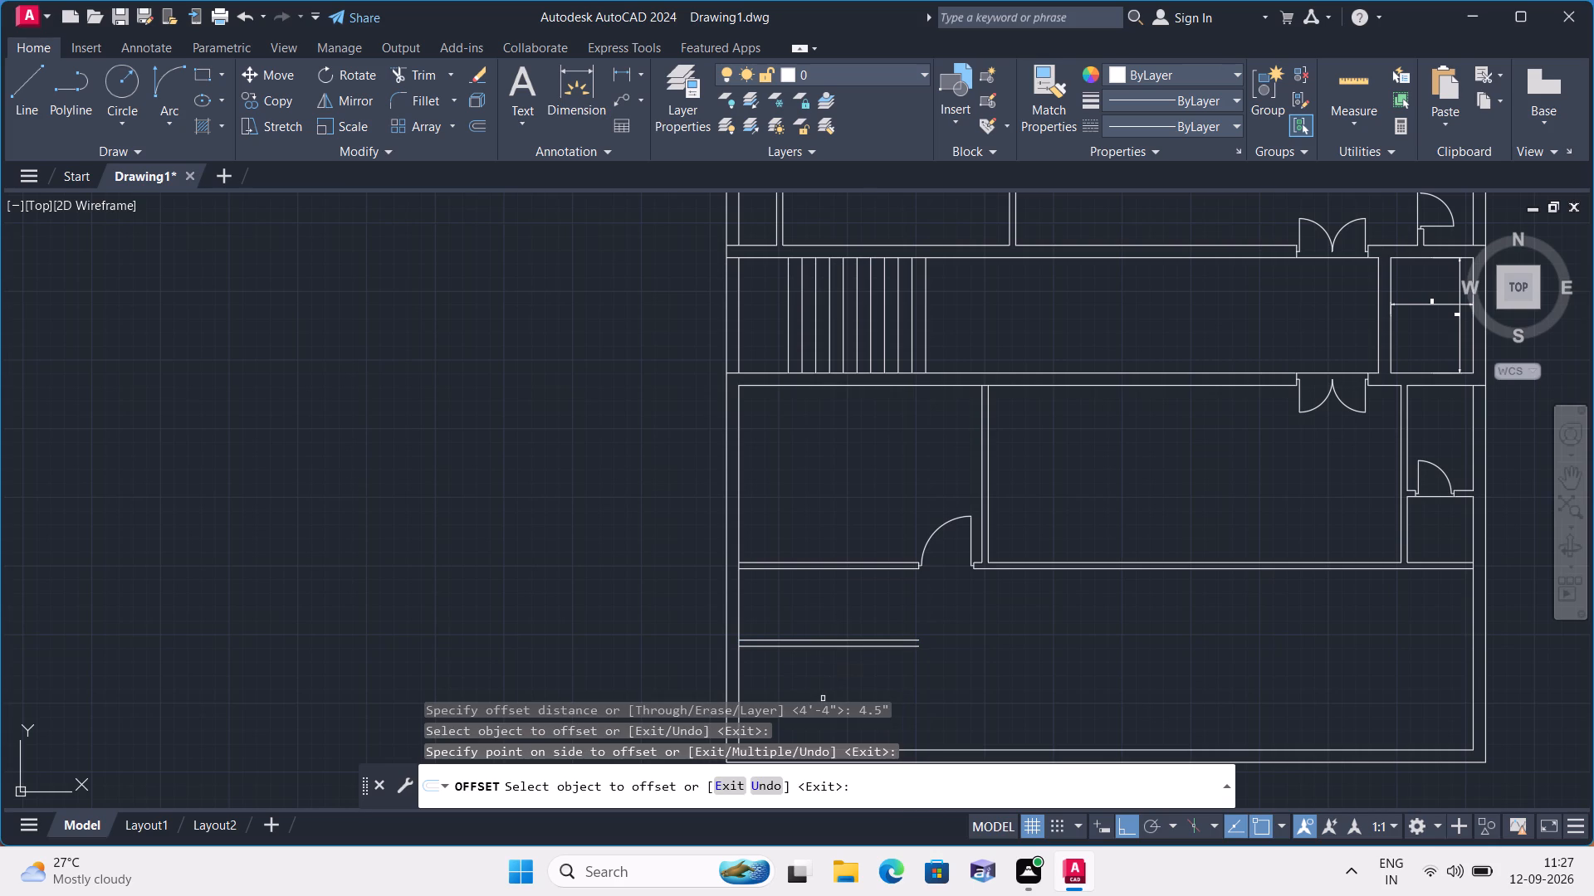
{"action": "key", "text": "space"}
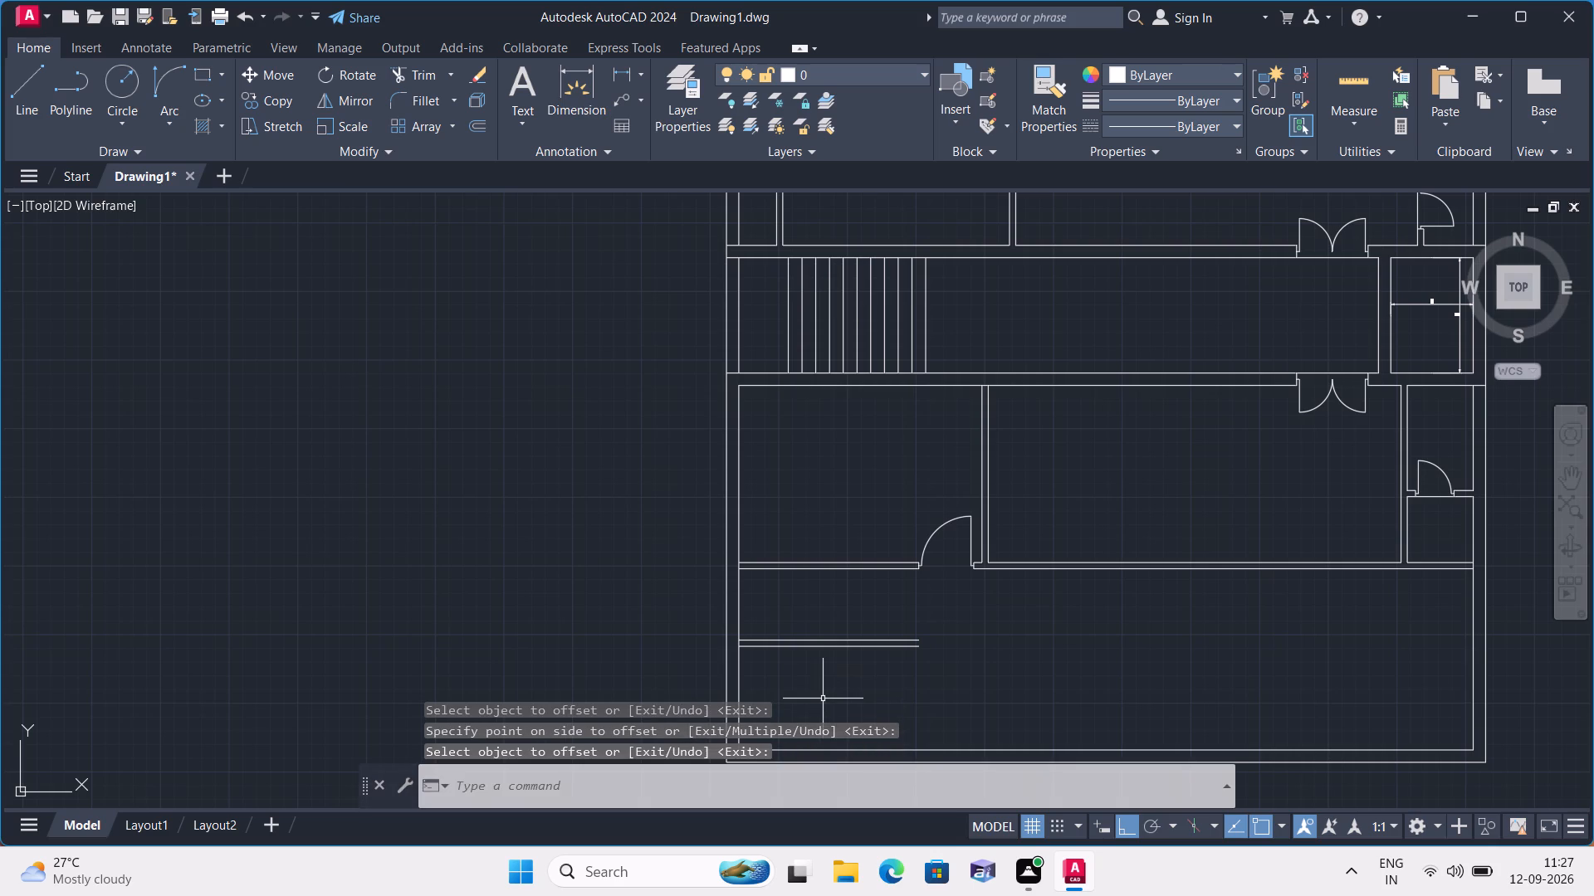
Offset the inner face of the left exterior wall 6' to the right.
{"action": "key", "text": "space"}
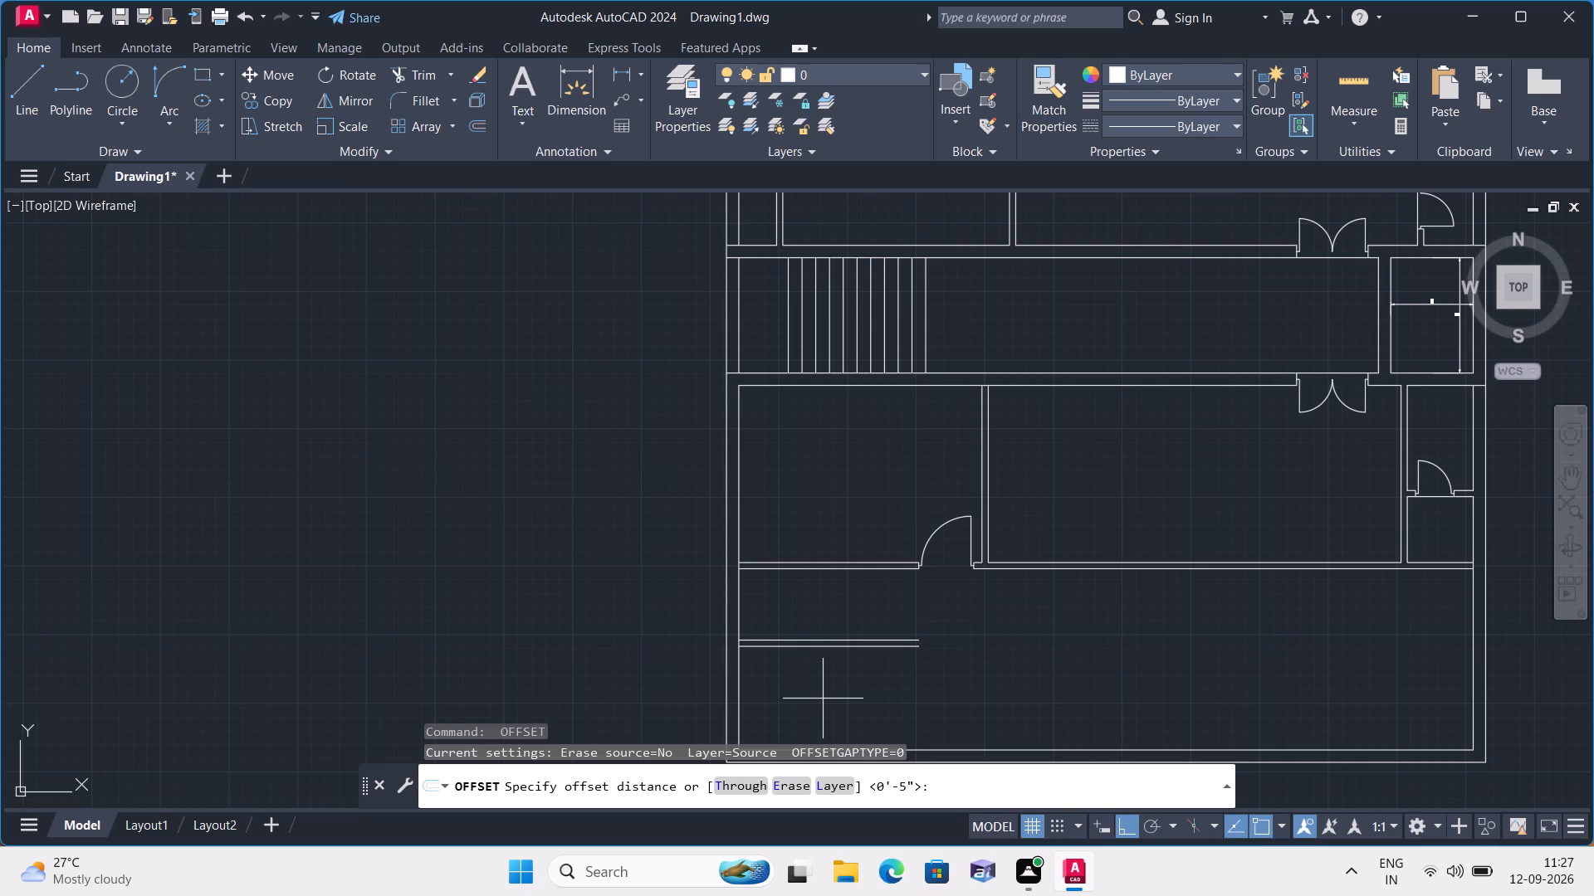
{"action": "type", "text": "6'"}
{"action": "key", "text": "space"}
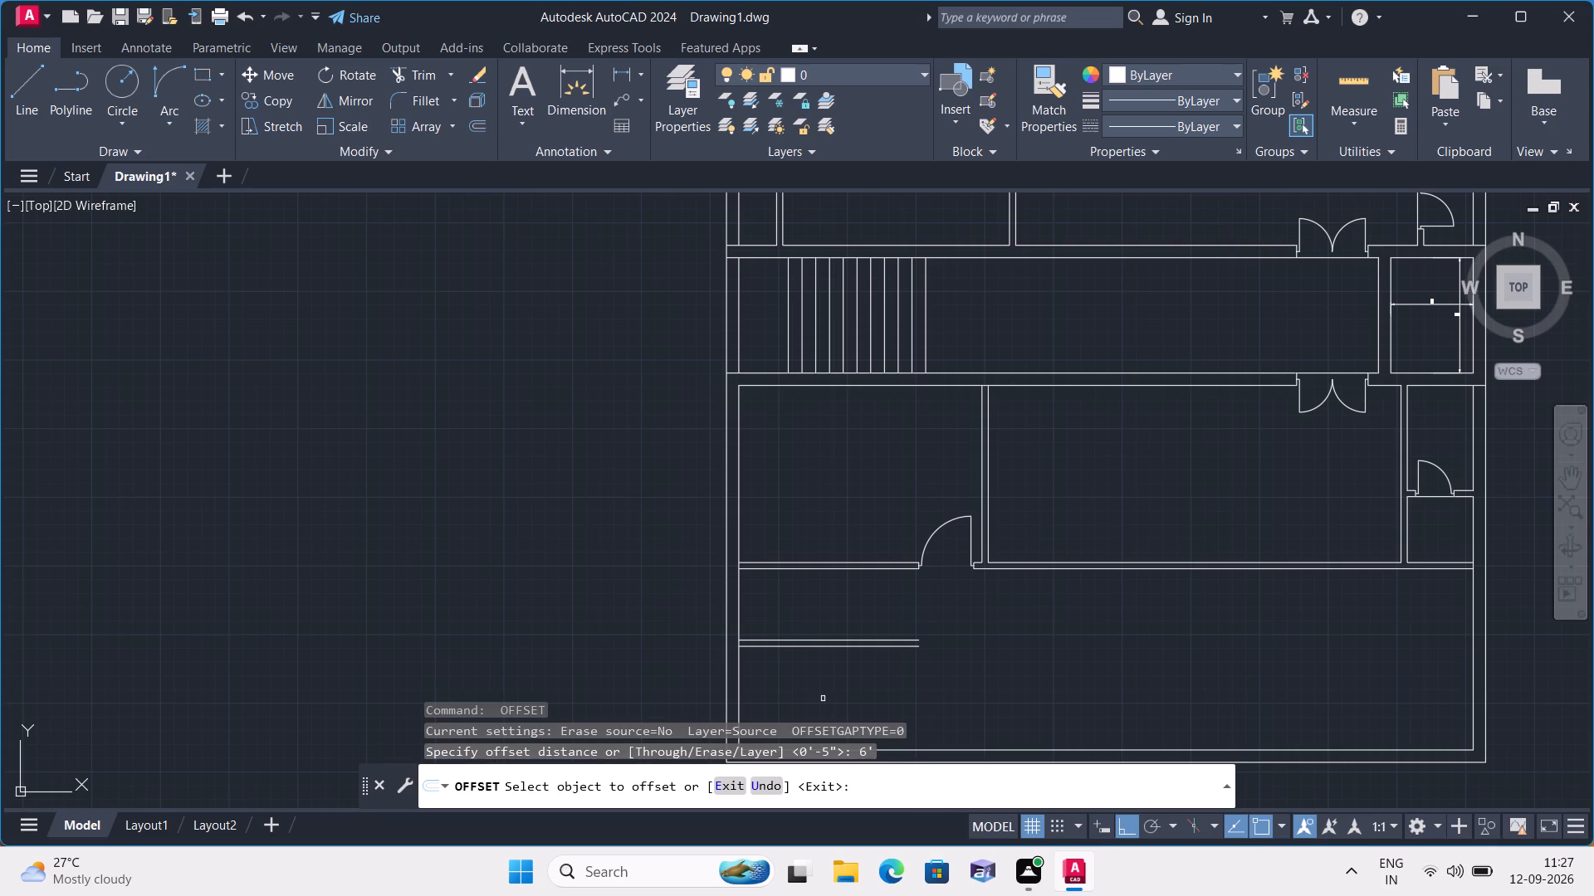
{"action": "left_click", "coordinate": [743, 606]}
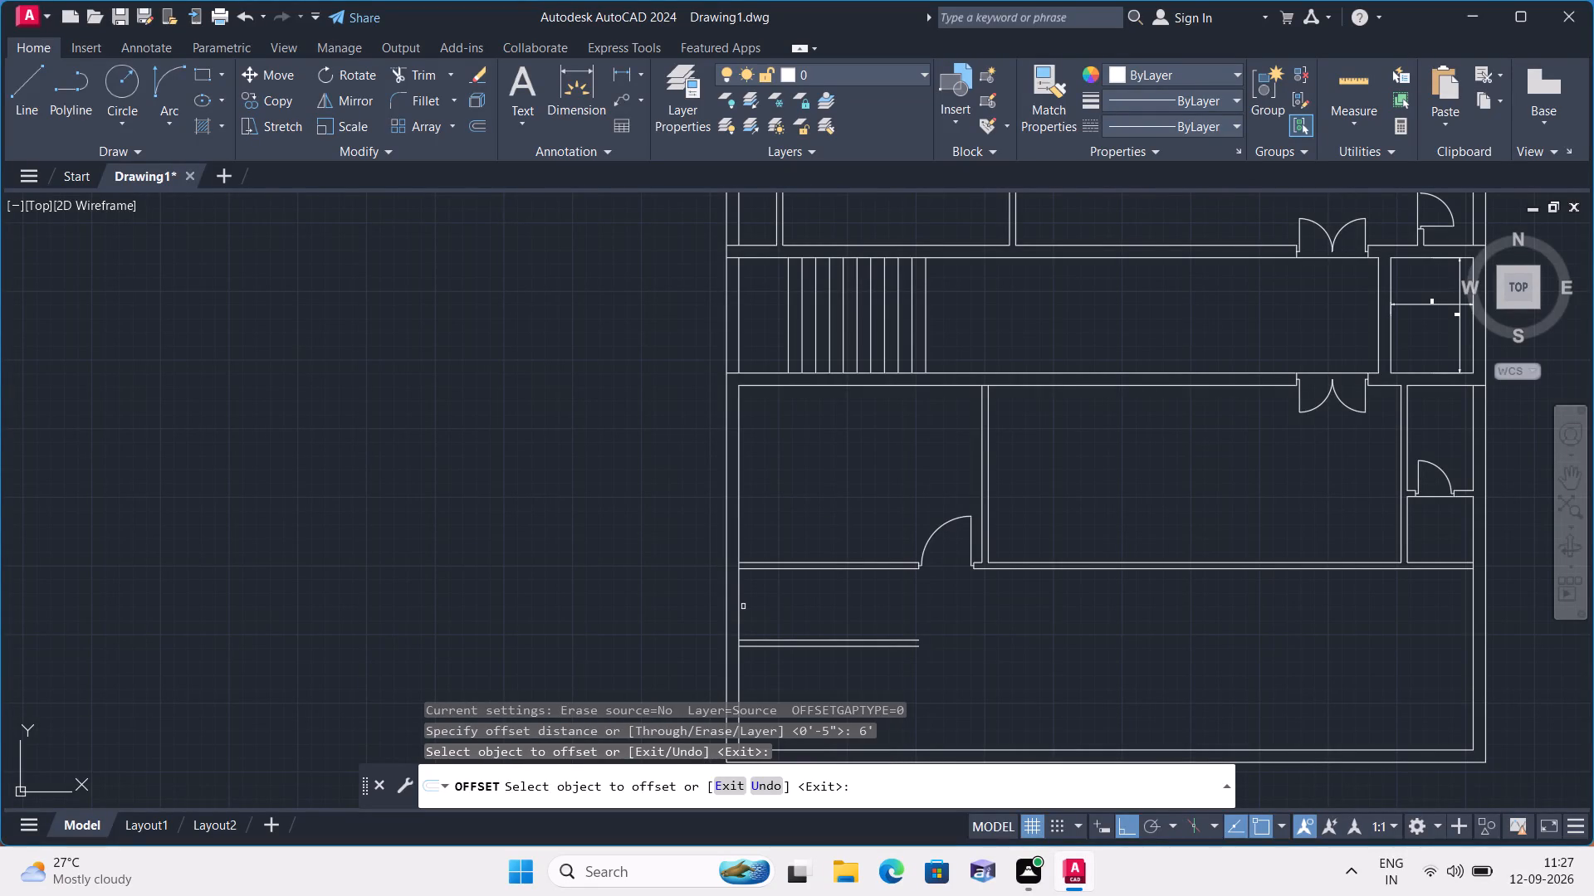
{"action": "left_click", "coordinate": [740, 601]}
{"action": "left_click", "coordinate": [814, 606]}
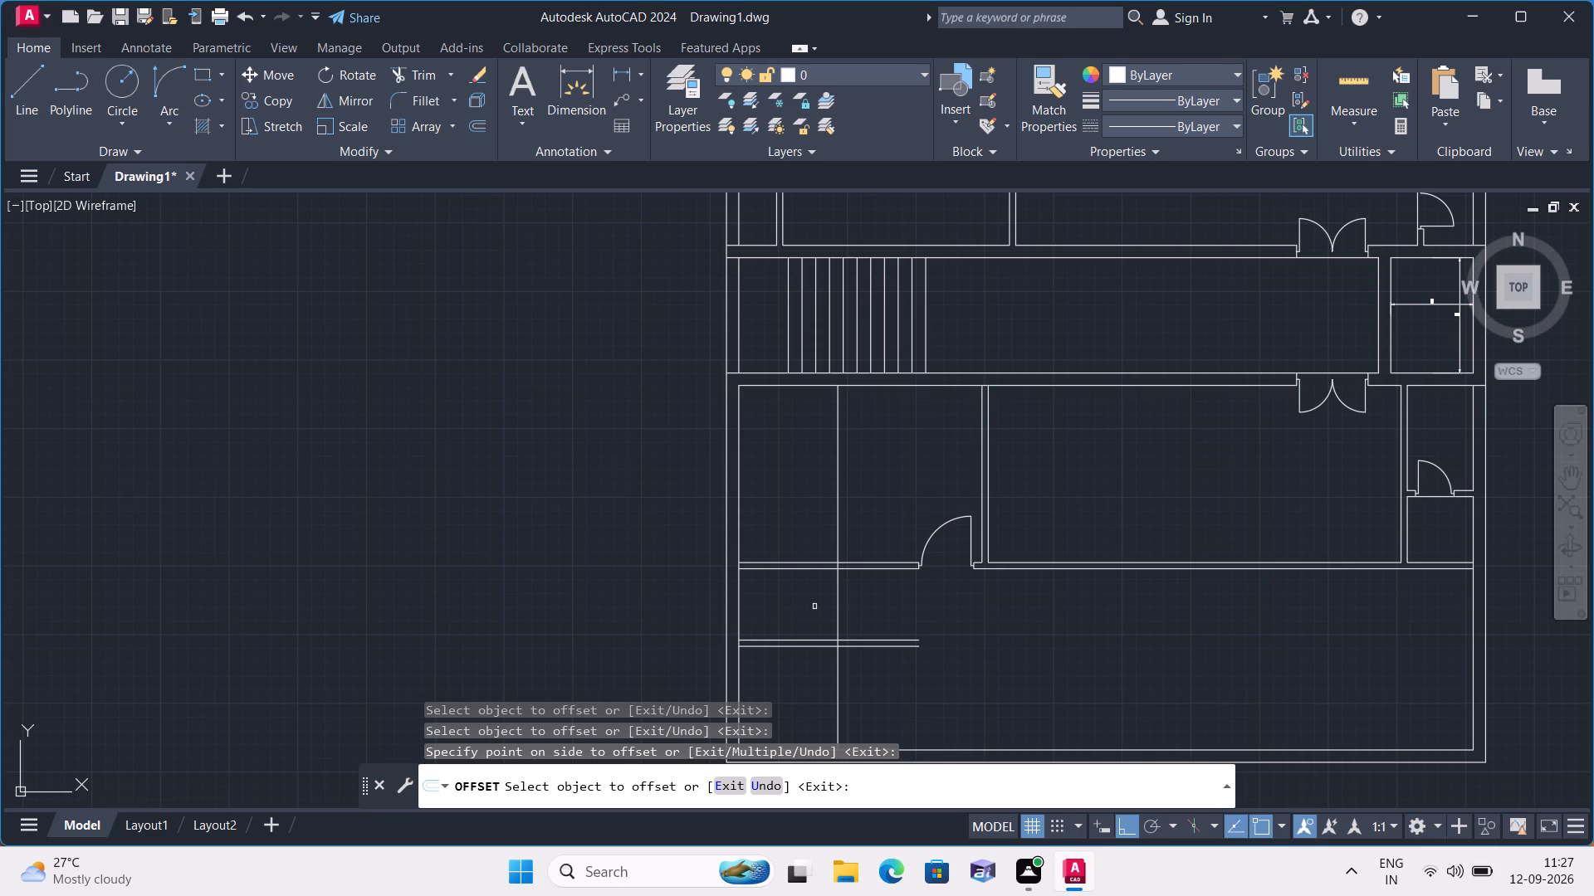
{"action": "key", "text": "space"}
Offset the new vertical line 4.5" to the right to form the partition's second face.
{"action": "key", "text": "space"}
{"action": "type", "text": "4.5\""}
{"action": "key", "text": "space"}
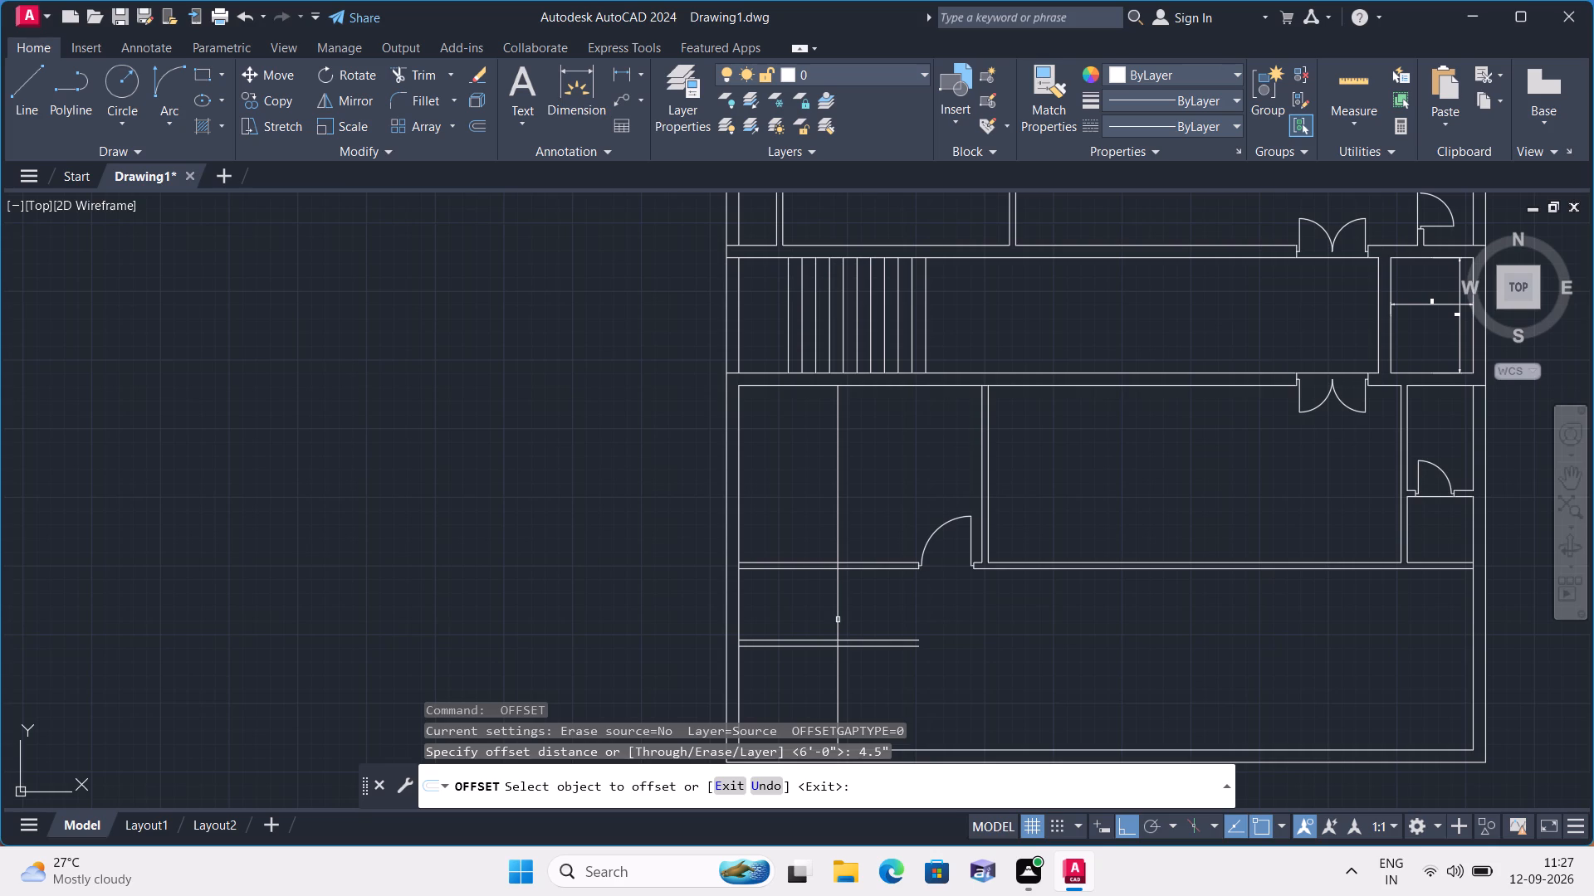
{"action": "left_click", "coordinate": [838, 620]}
{"action": "left_click", "coordinate": [857, 617]}
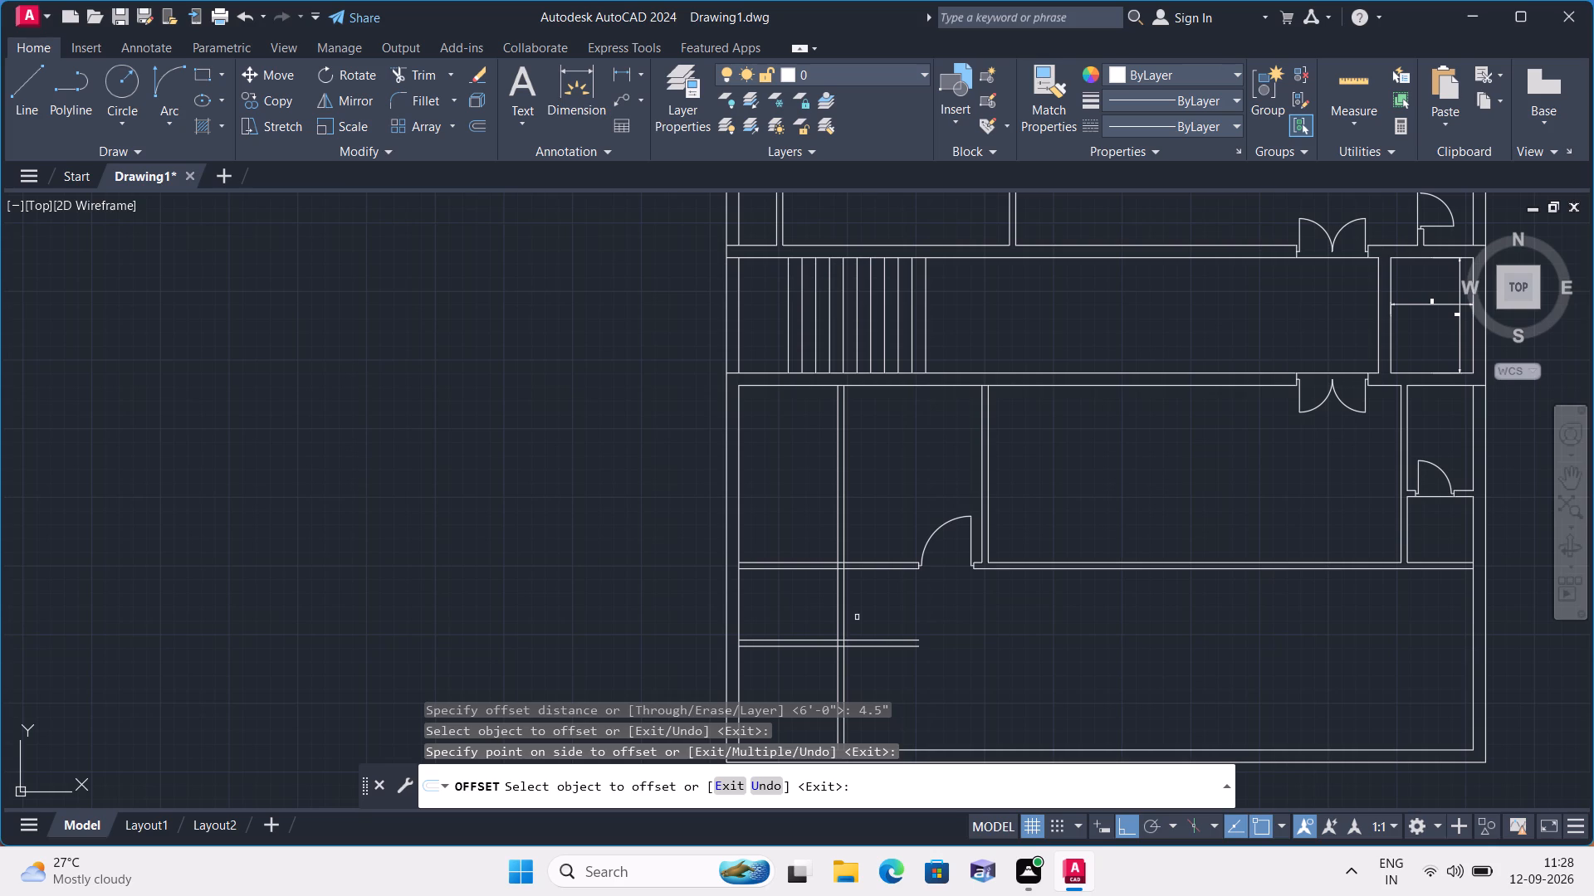
{"action": "key", "text": "space"}
Offset the right face of the new vertical partition 3'4" to the right.
{"action": "key", "text": "space"}
{"action": "type", "text": "3"}
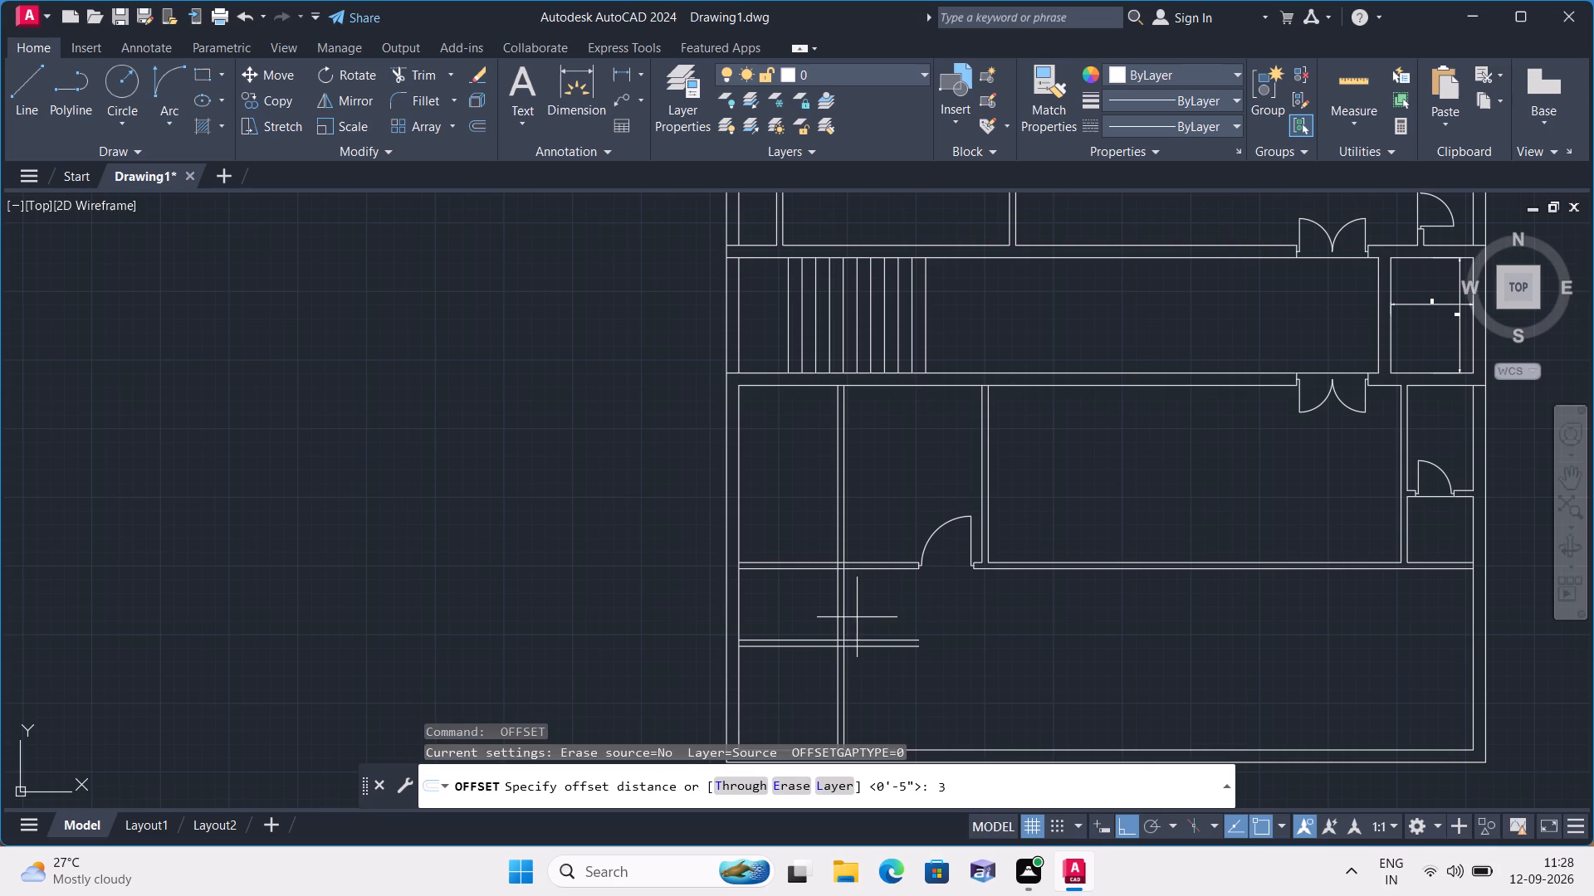
{"action": "type", "text": "'4\""}
{"action": "key", "text": "space"}
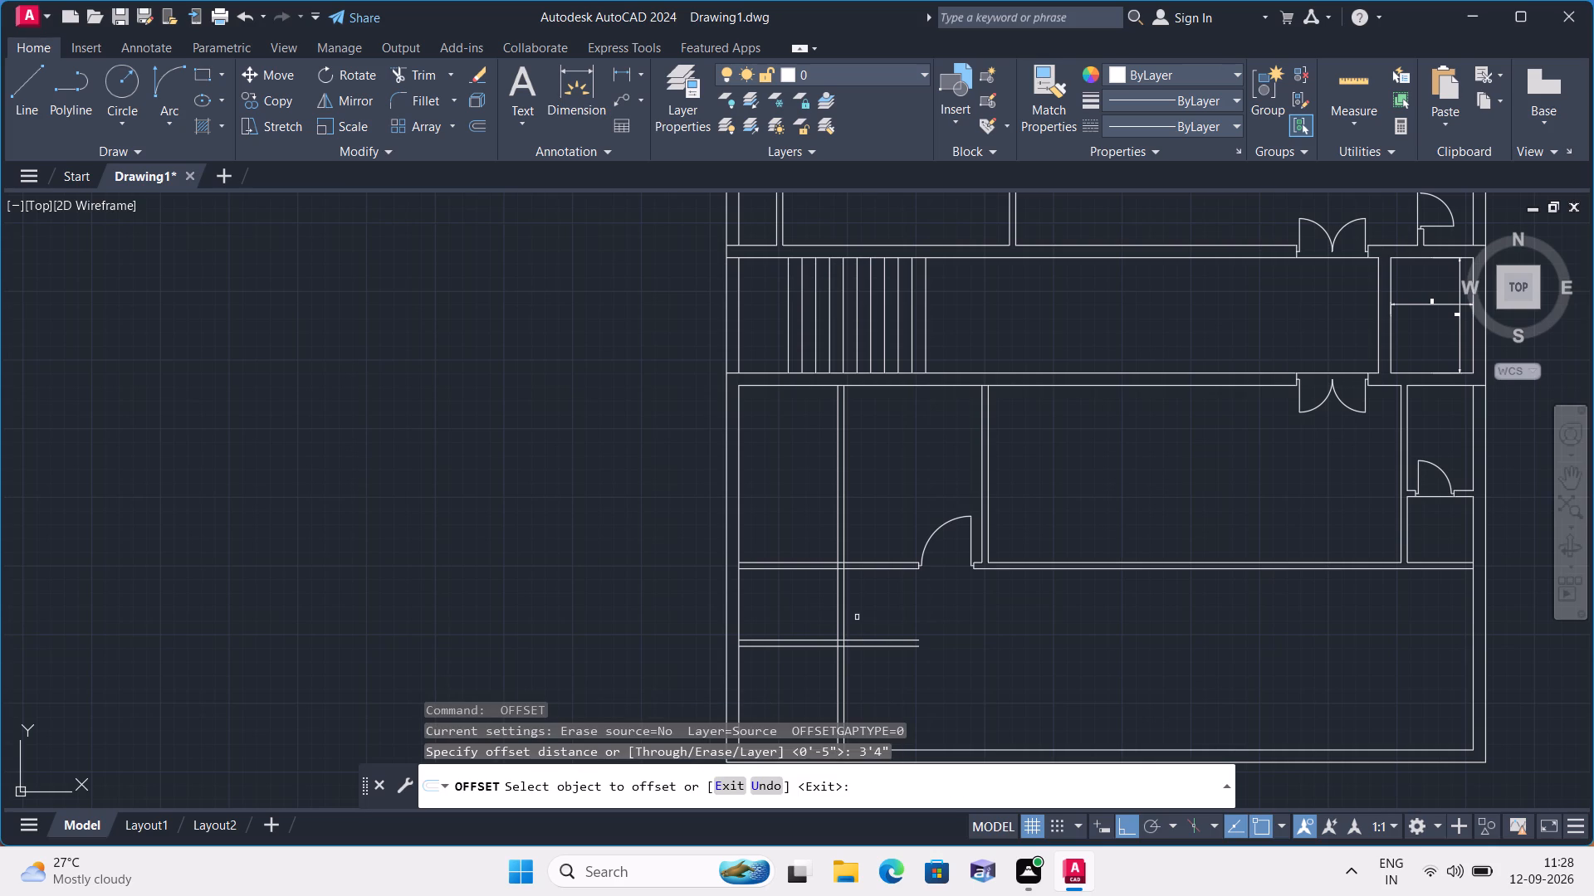
{"action": "scroll", "coordinate": [857, 617], "scroll_direction": "up", "scroll_amount": 2}
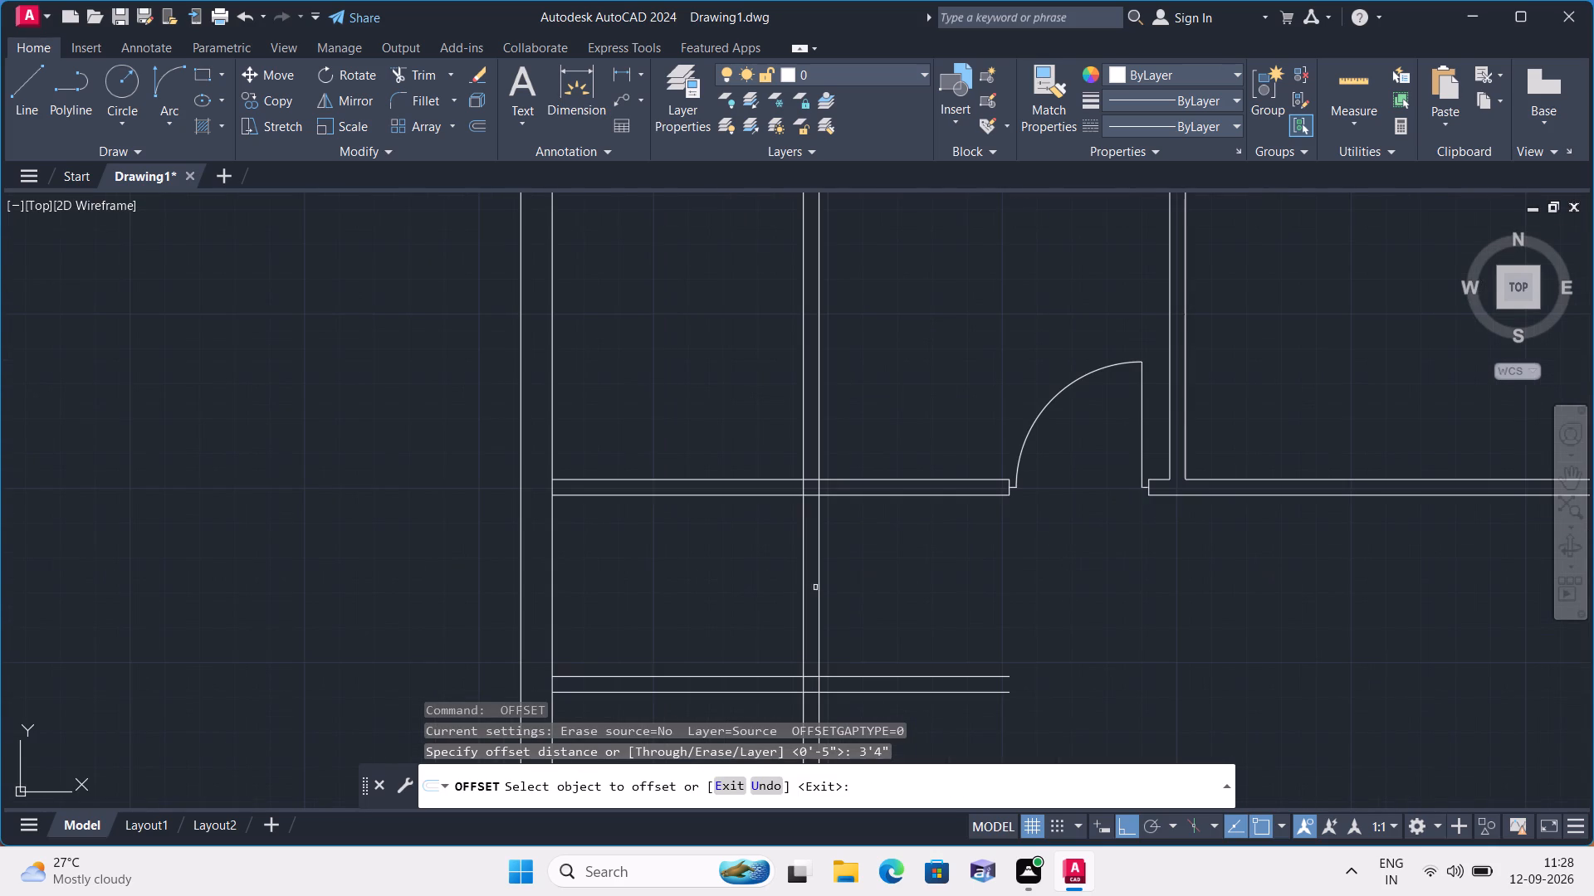
{"action": "left_click", "coordinate": [823, 597]}
{"action": "left_click", "coordinate": [819, 594]}
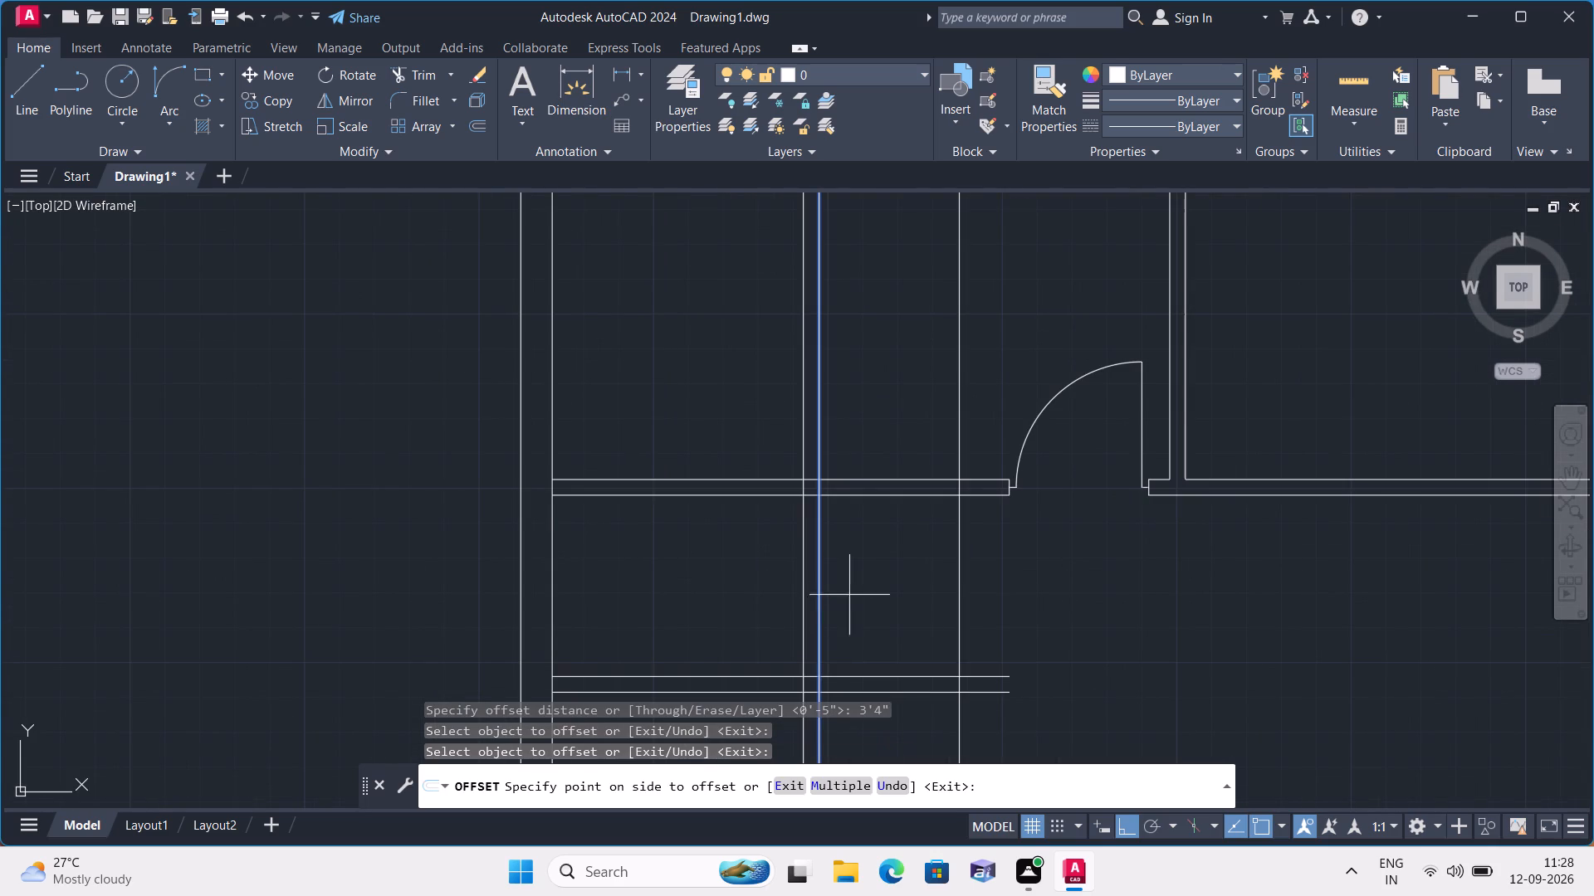
{"action": "left_click", "coordinate": [866, 593]}
{"action": "scroll", "coordinate": [878, 593], "scroll_direction": "down", "scroll_amount": 1}
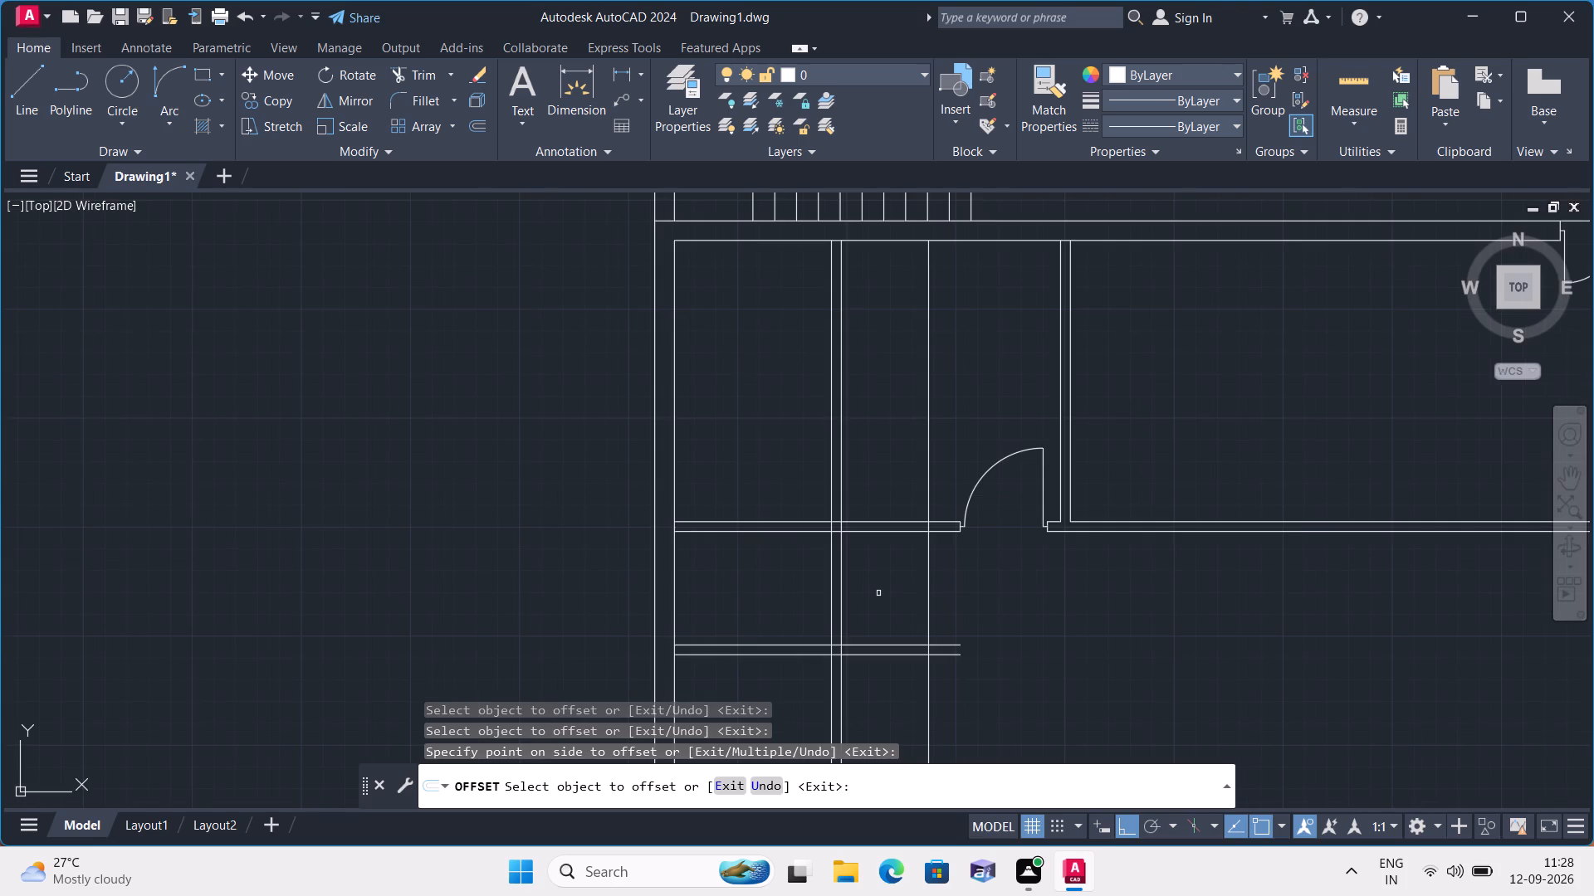
{"action": "key", "text": "space"}
Offset the newest vertical line right of the small rooms' middle partition 4.5" to the right to form the partition's second face.
{"action": "key", "text": "space"}
{"action": "type", "text": "4.5\""}
{"action": "key", "text": "space"}
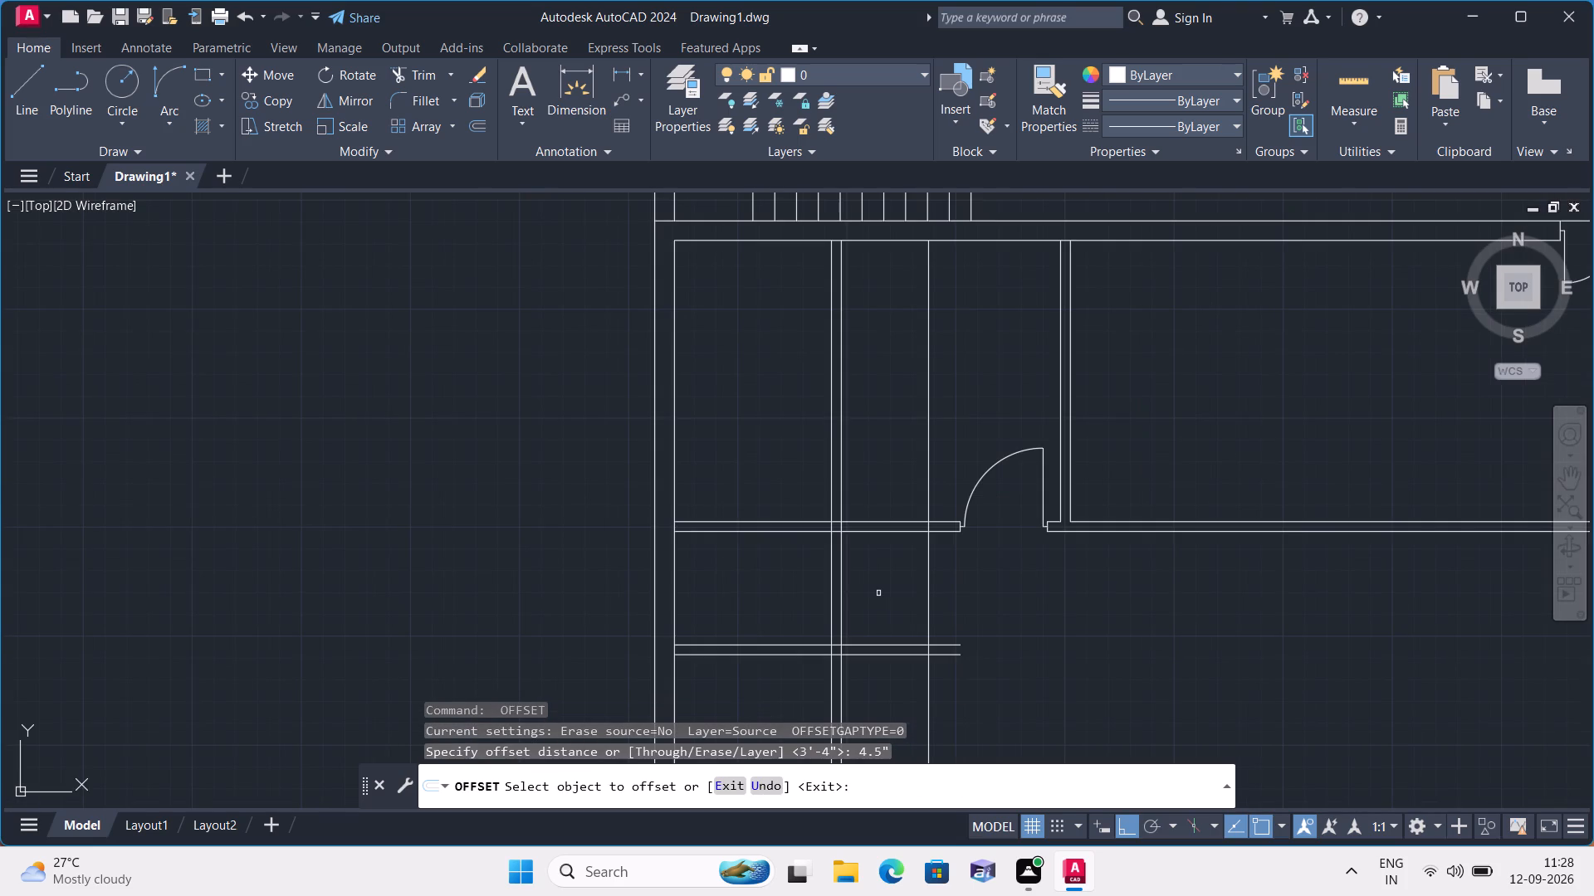
{"action": "left_click", "coordinate": [931, 601]}
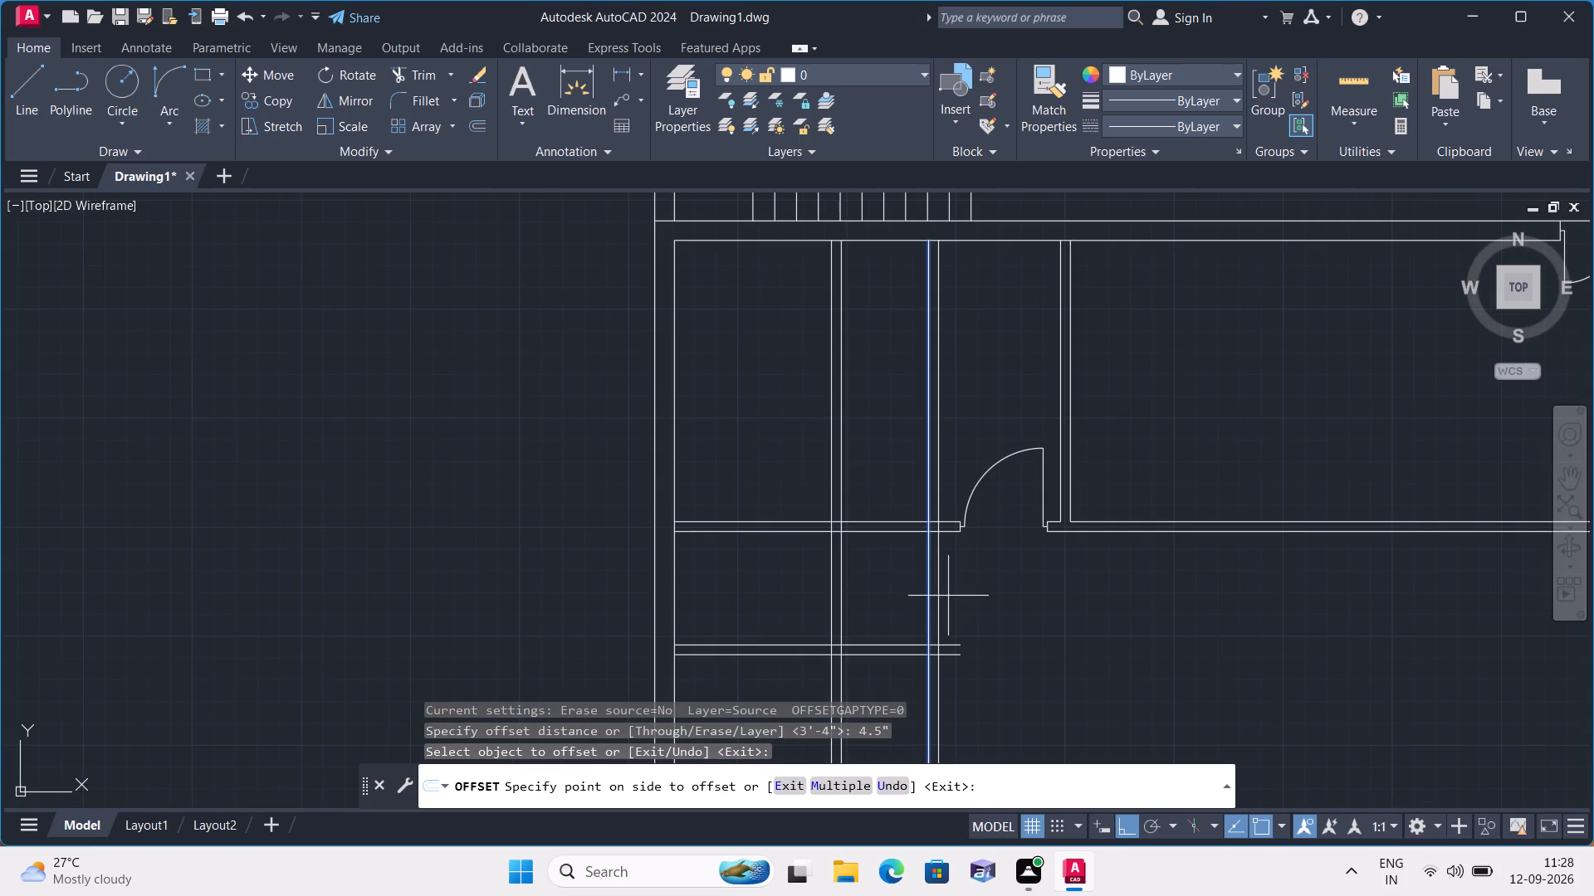
{"action": "left_click", "coordinate": [952, 594]}
{"action": "scroll", "coordinate": [991, 597], "scroll_direction": "down", "scroll_amount": 1}
{"action": "key", "text": "space"}
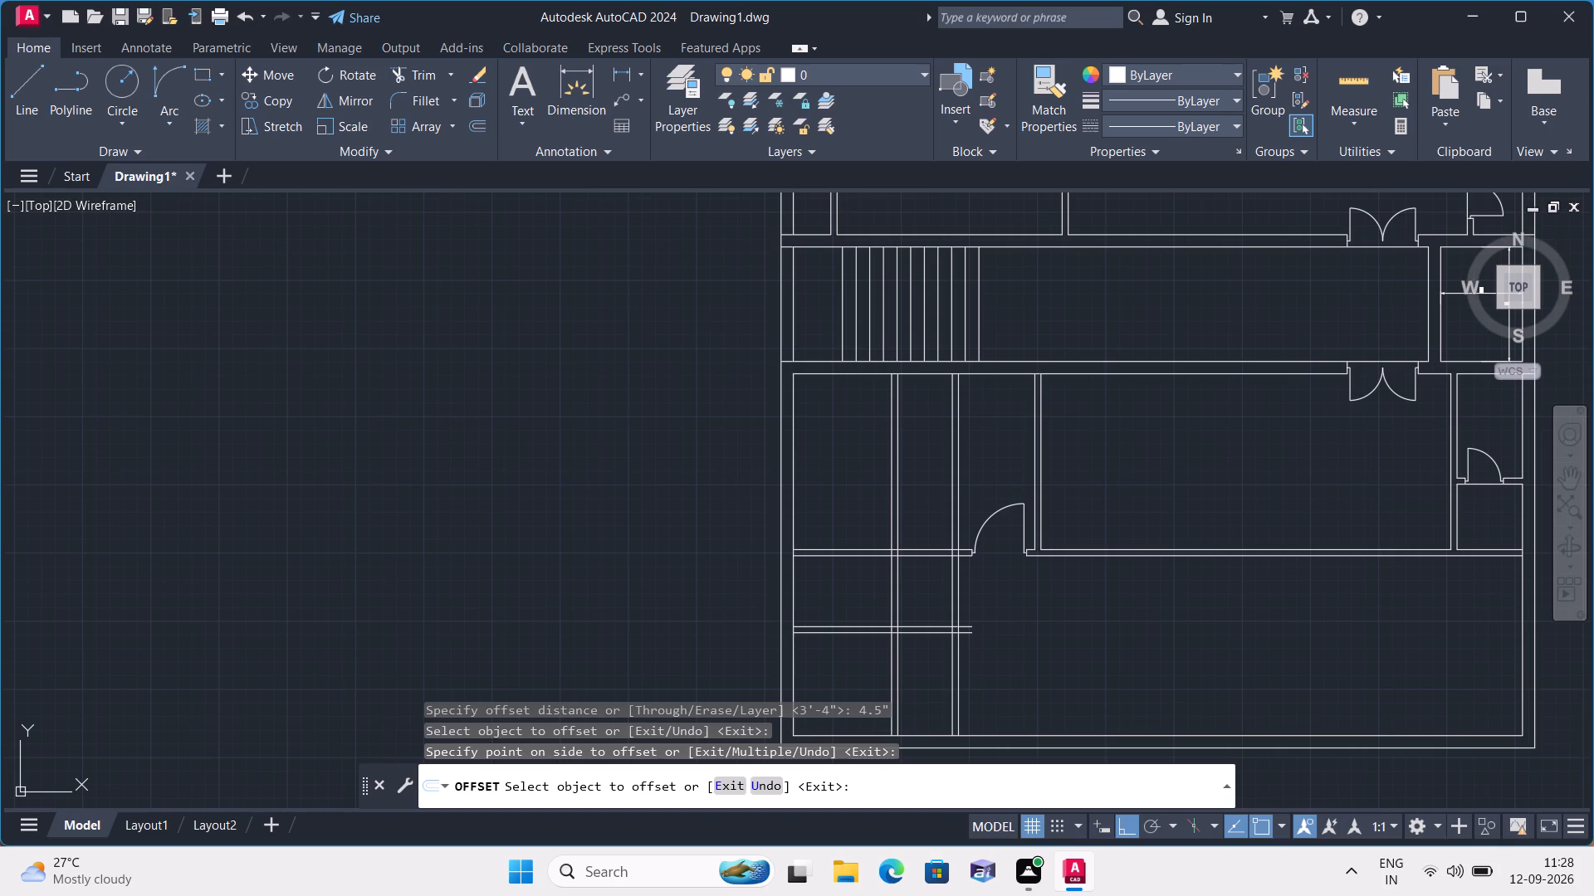
Trim the ends of the lower horizontal partition that overhang past the outer face of the rightmost new vertical partition.
{"action": "type", "text": "trim"}
{"action": "key", "text": "space"}
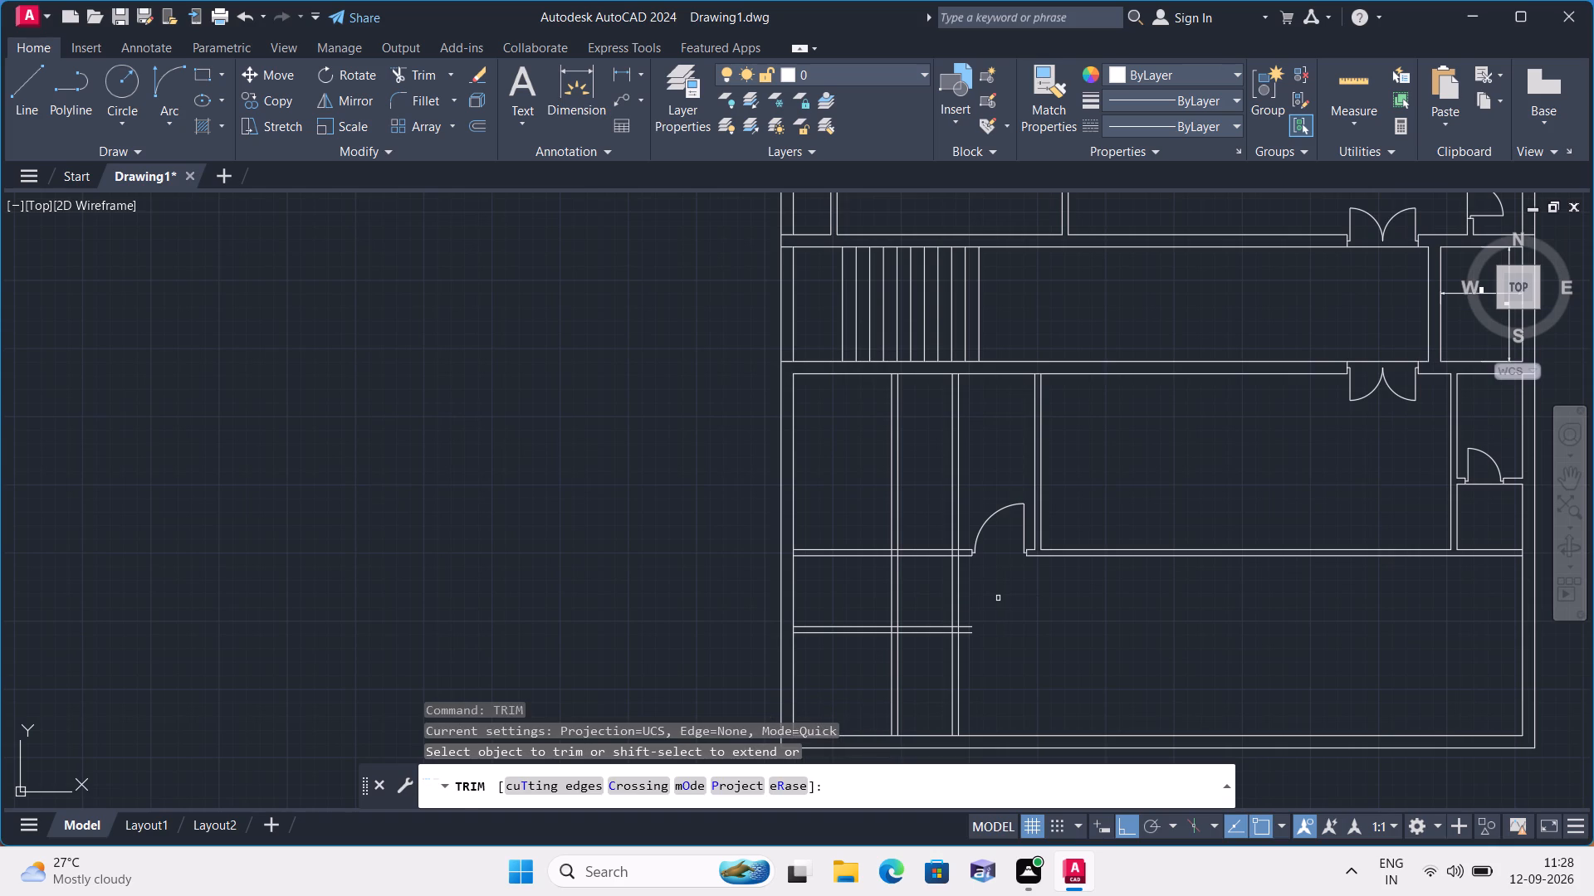
{"action": "scroll", "coordinate": [962, 631], "scroll_direction": "up", "scroll_amount": 1}
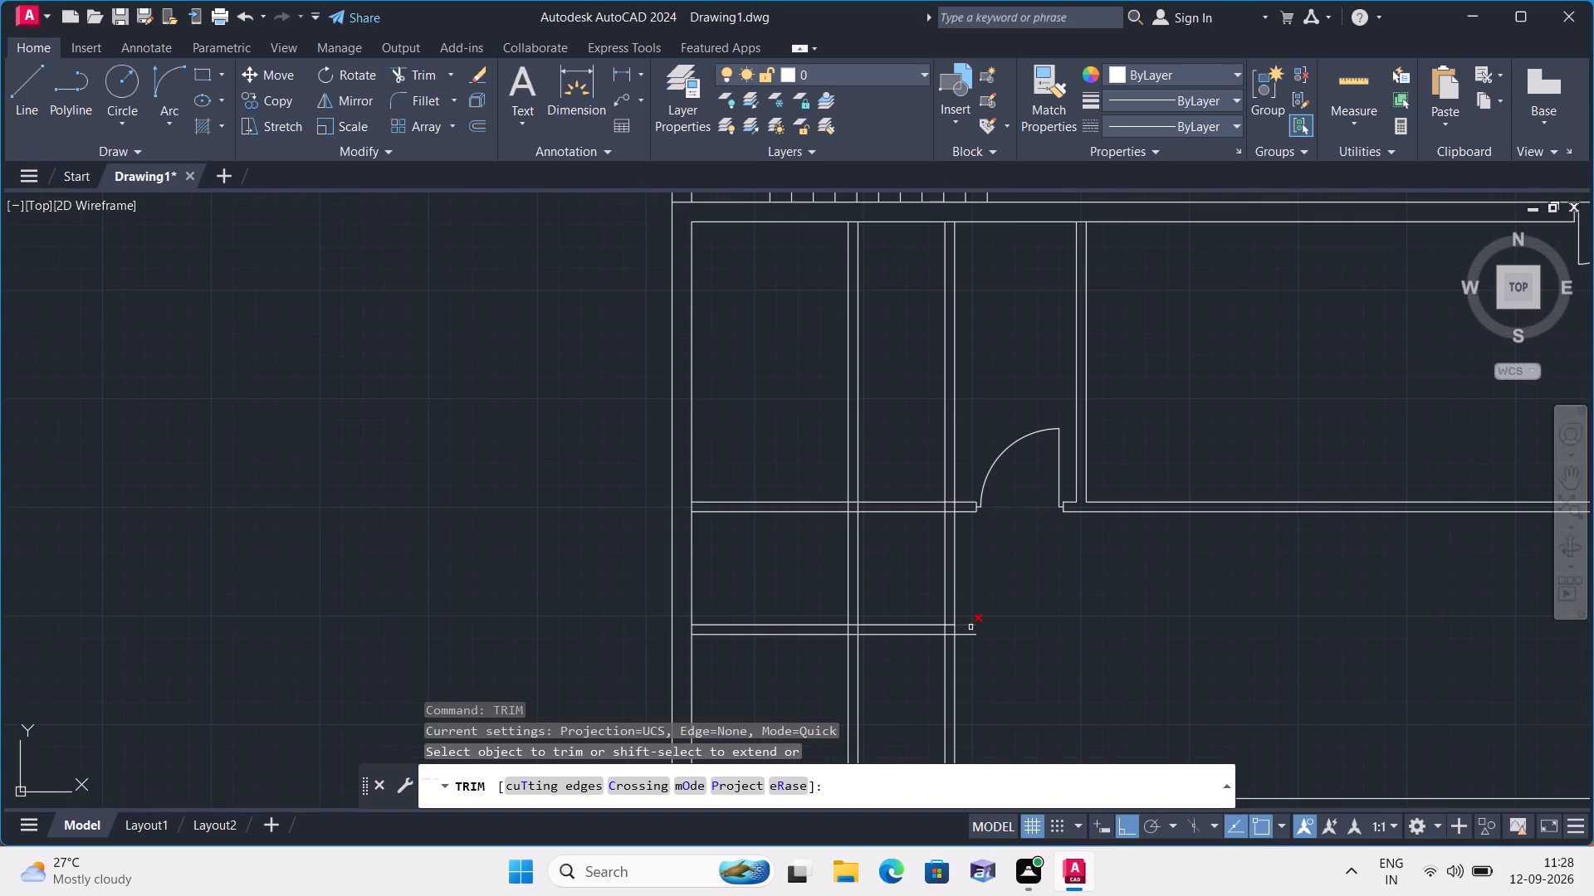
{"action": "left_click", "coordinate": [971, 625]}
{"action": "left_click", "coordinate": [972, 629]}
{"action": "left_click", "coordinate": [972, 631]}
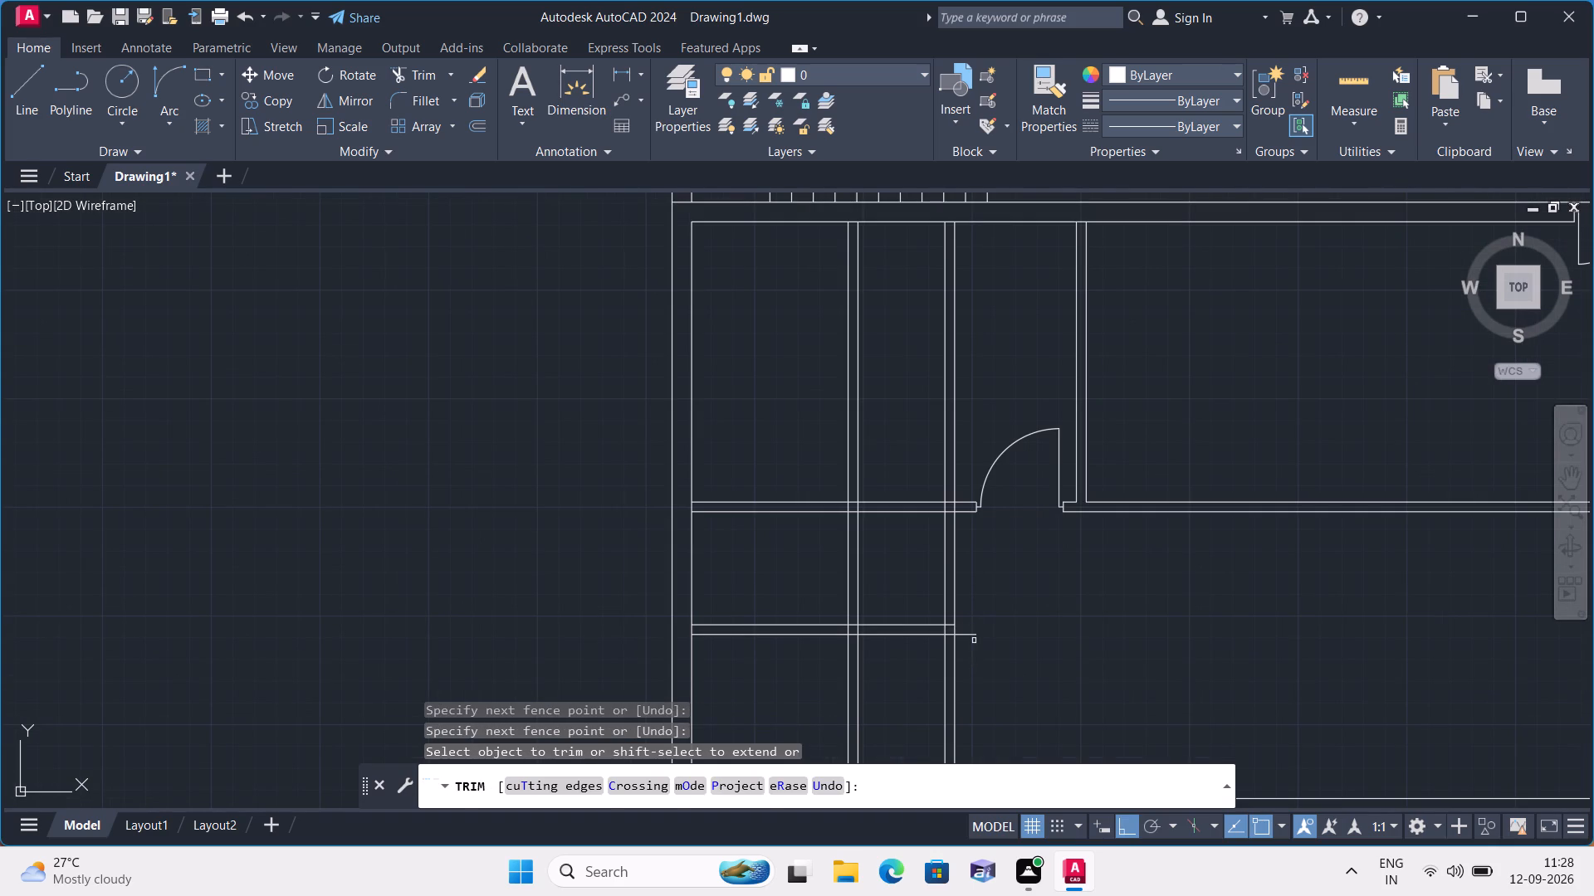
{"action": "left_click", "coordinate": [971, 636]}
Trim both new vertical partitions so they remain only between the left room's lower wall and the new horizontal partition.
{"action": "scroll", "coordinate": [1093, 592], "scroll_direction": "down", "scroll_amount": 2}
{"action": "scroll", "coordinate": [1024, 518], "scroll_direction": "up", "scroll_amount": 2}
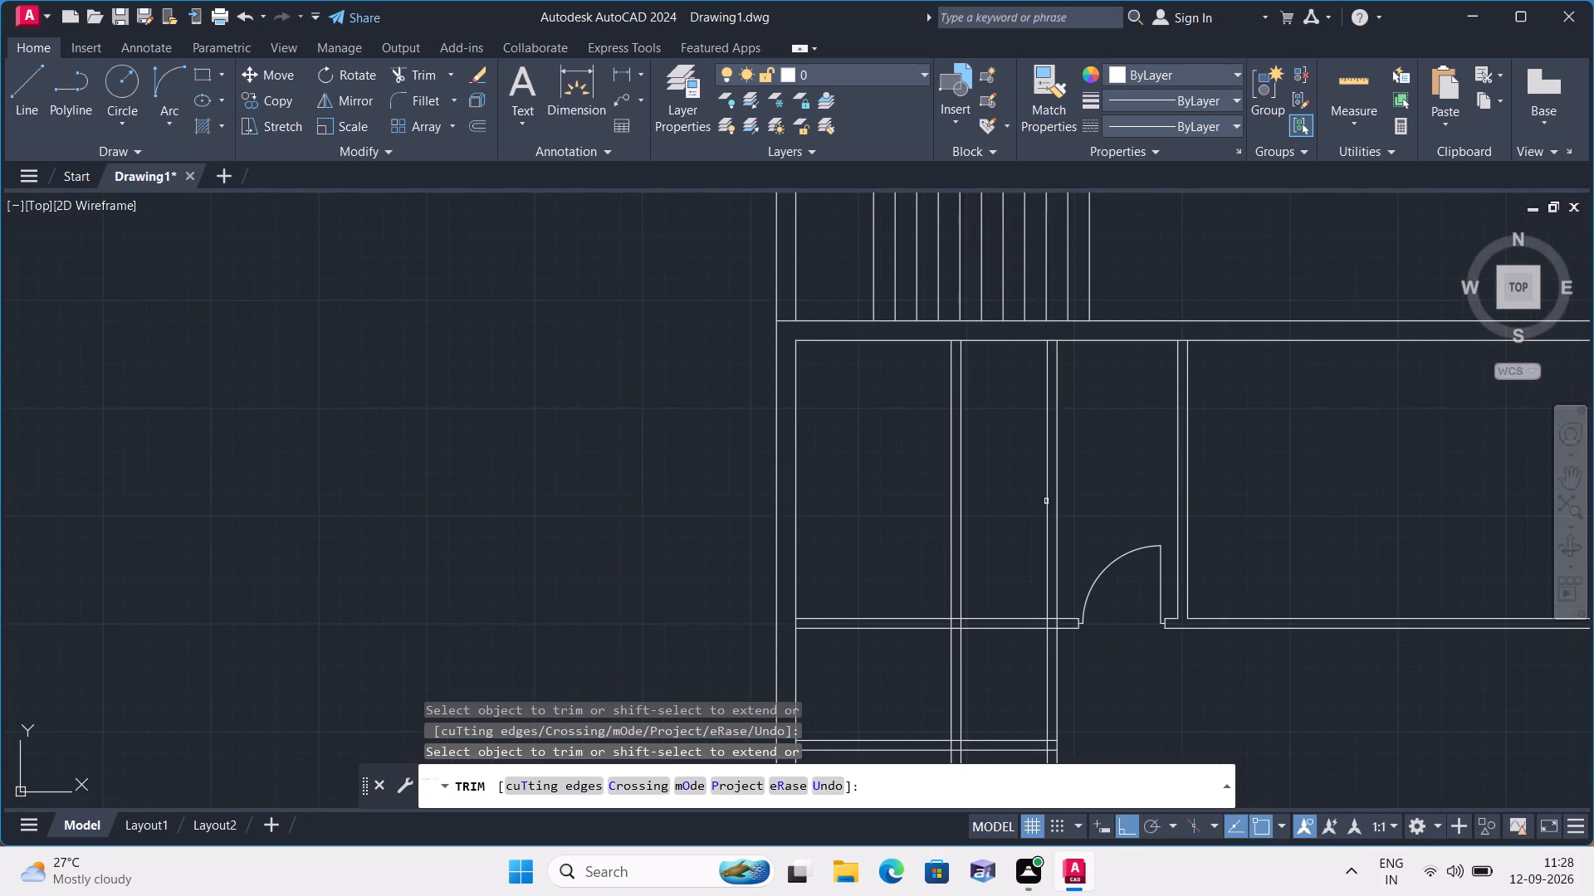
{"action": "left_click", "coordinate": [1077, 466]}
{"action": "left_click", "coordinate": [931, 528]}
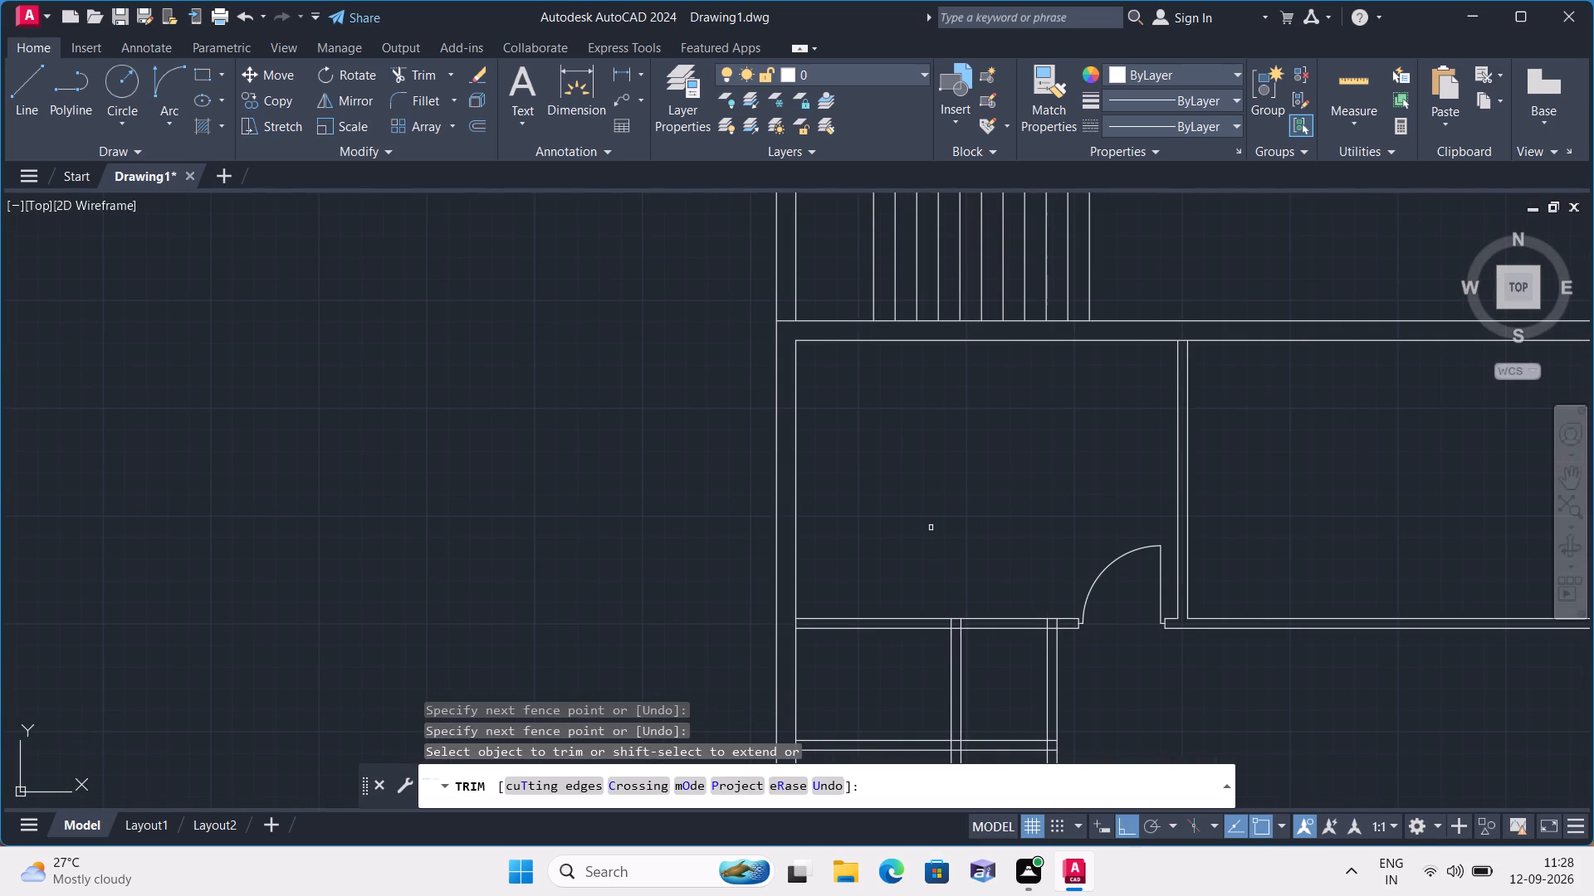
{"action": "scroll", "coordinate": [931, 533], "scroll_direction": "down", "scroll_amount": 1}
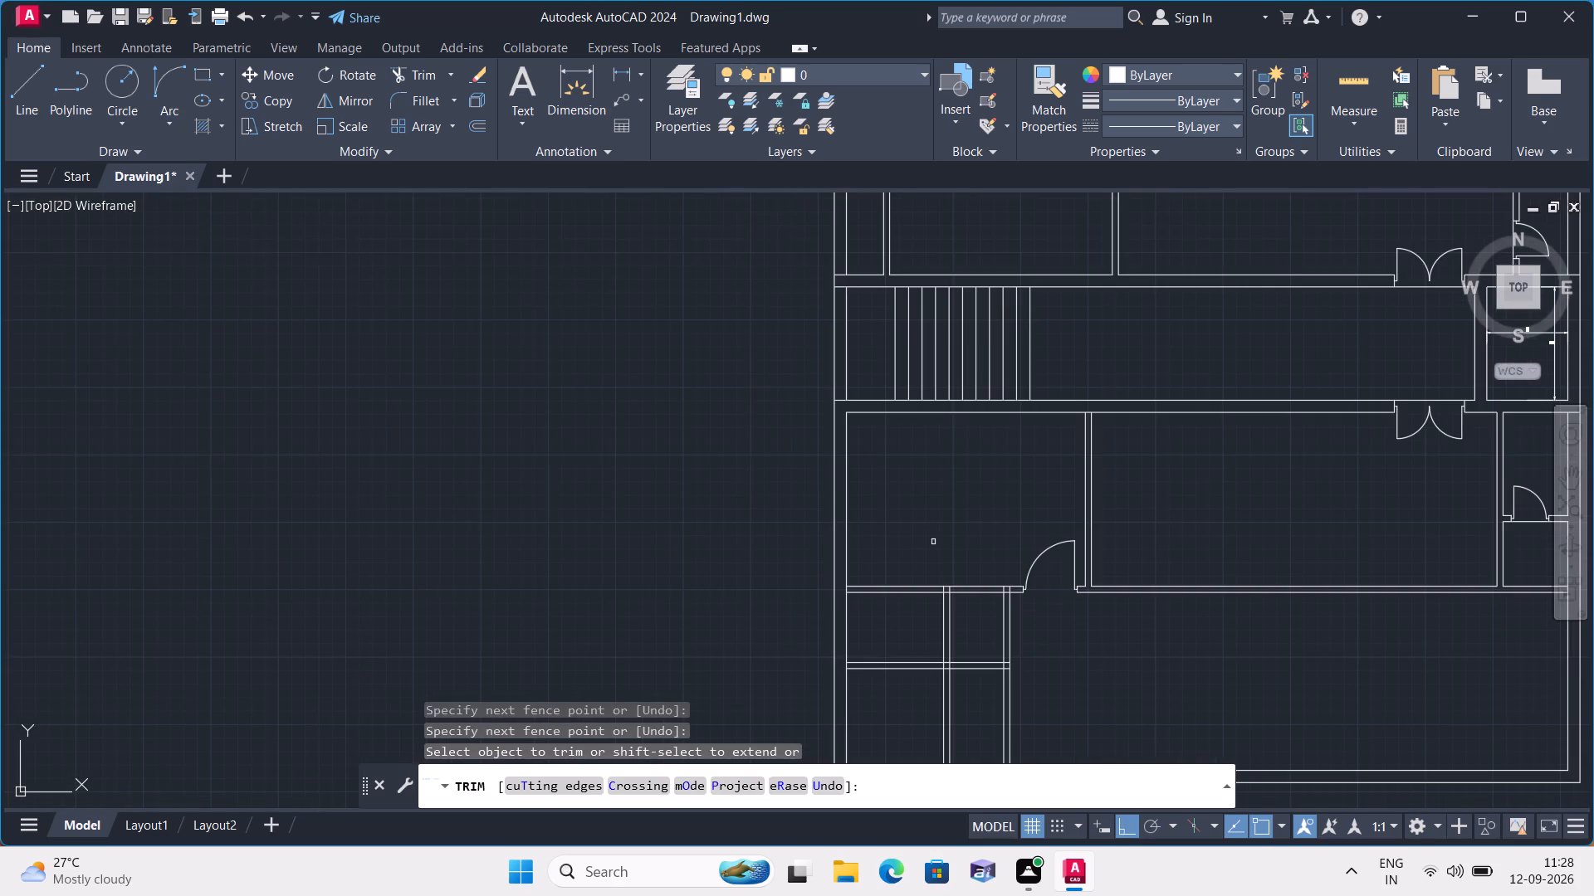
{"action": "scroll", "coordinate": [1035, 660], "scroll_direction": "down", "scroll_amount": 1}
{"action": "middle_click_drag", "start_coordinate": [1039, 667], "coordinate": [1072, 558]}
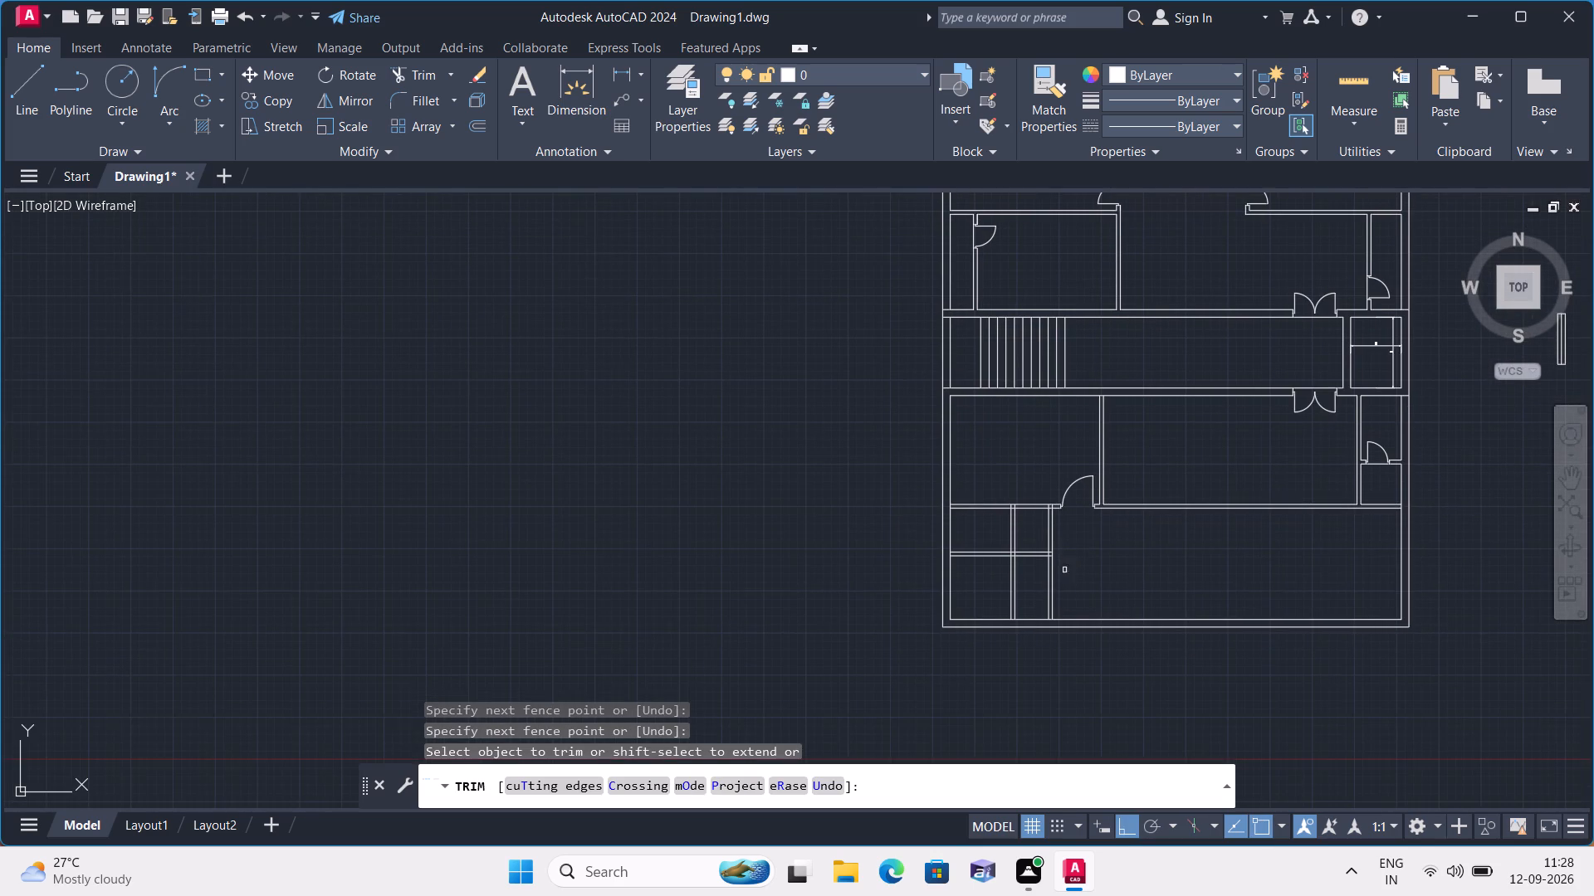
{"action": "scroll", "coordinate": [1019, 588], "scroll_direction": "up", "scroll_amount": 2}
{"action": "left_click", "coordinate": [978, 574]}
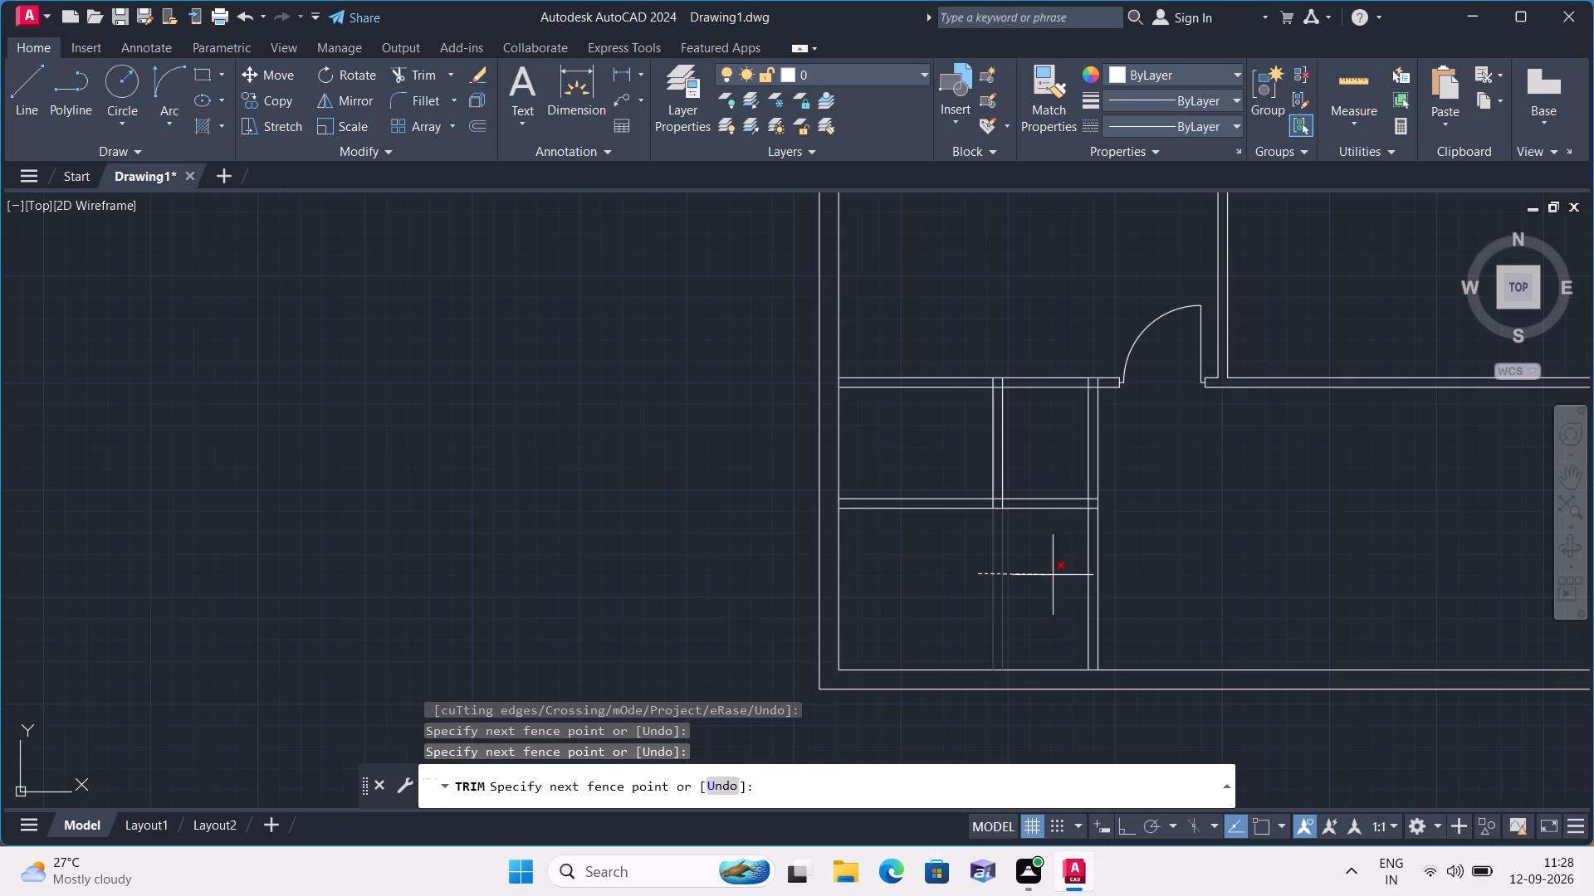
{"action": "left_click", "coordinate": [1143, 572]}
Trim the overlapping lines where the lower horizontal partition meets the middle partition and the outer right corner of the small rooms.
{"action": "scroll", "coordinate": [990, 516], "scroll_direction": "up", "scroll_amount": 3}
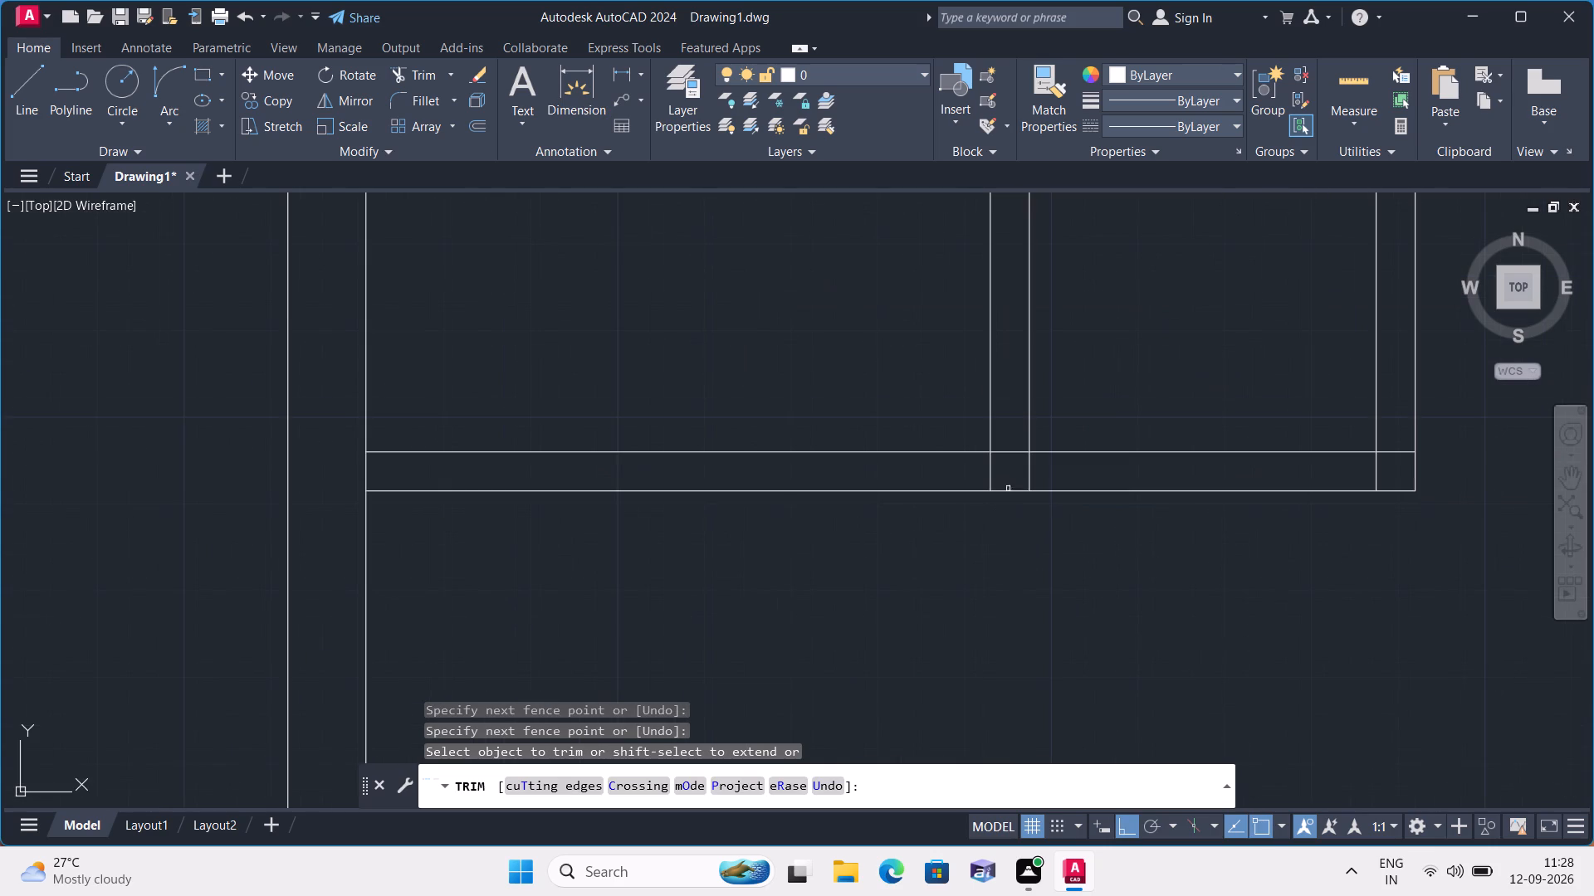
{"action": "left_click", "coordinate": [1008, 454]}
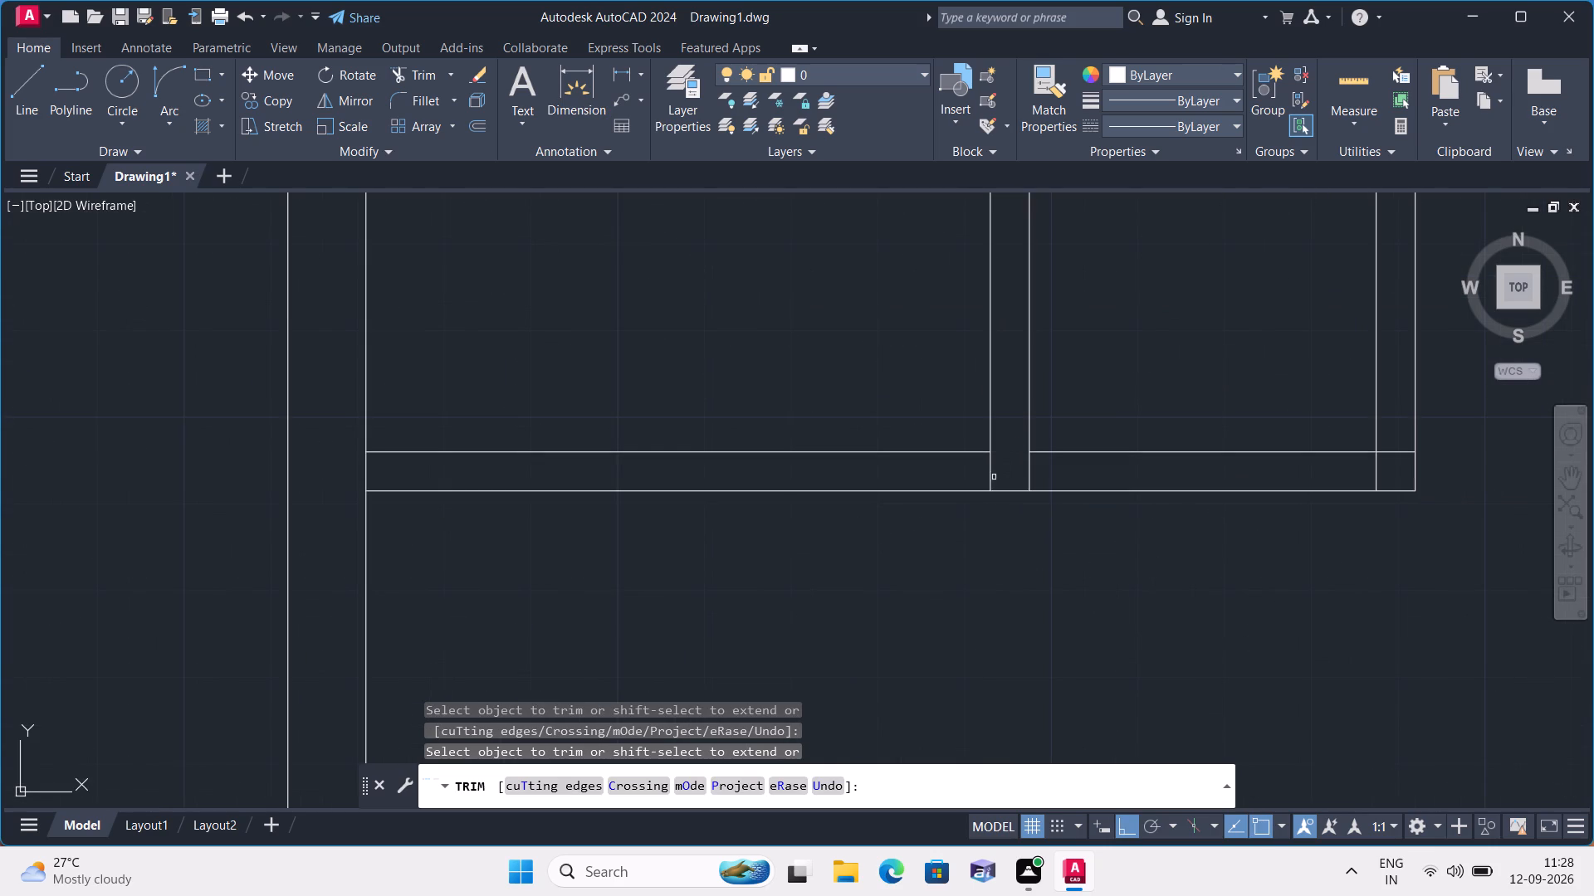
{"action": "left_click", "coordinate": [989, 468]}
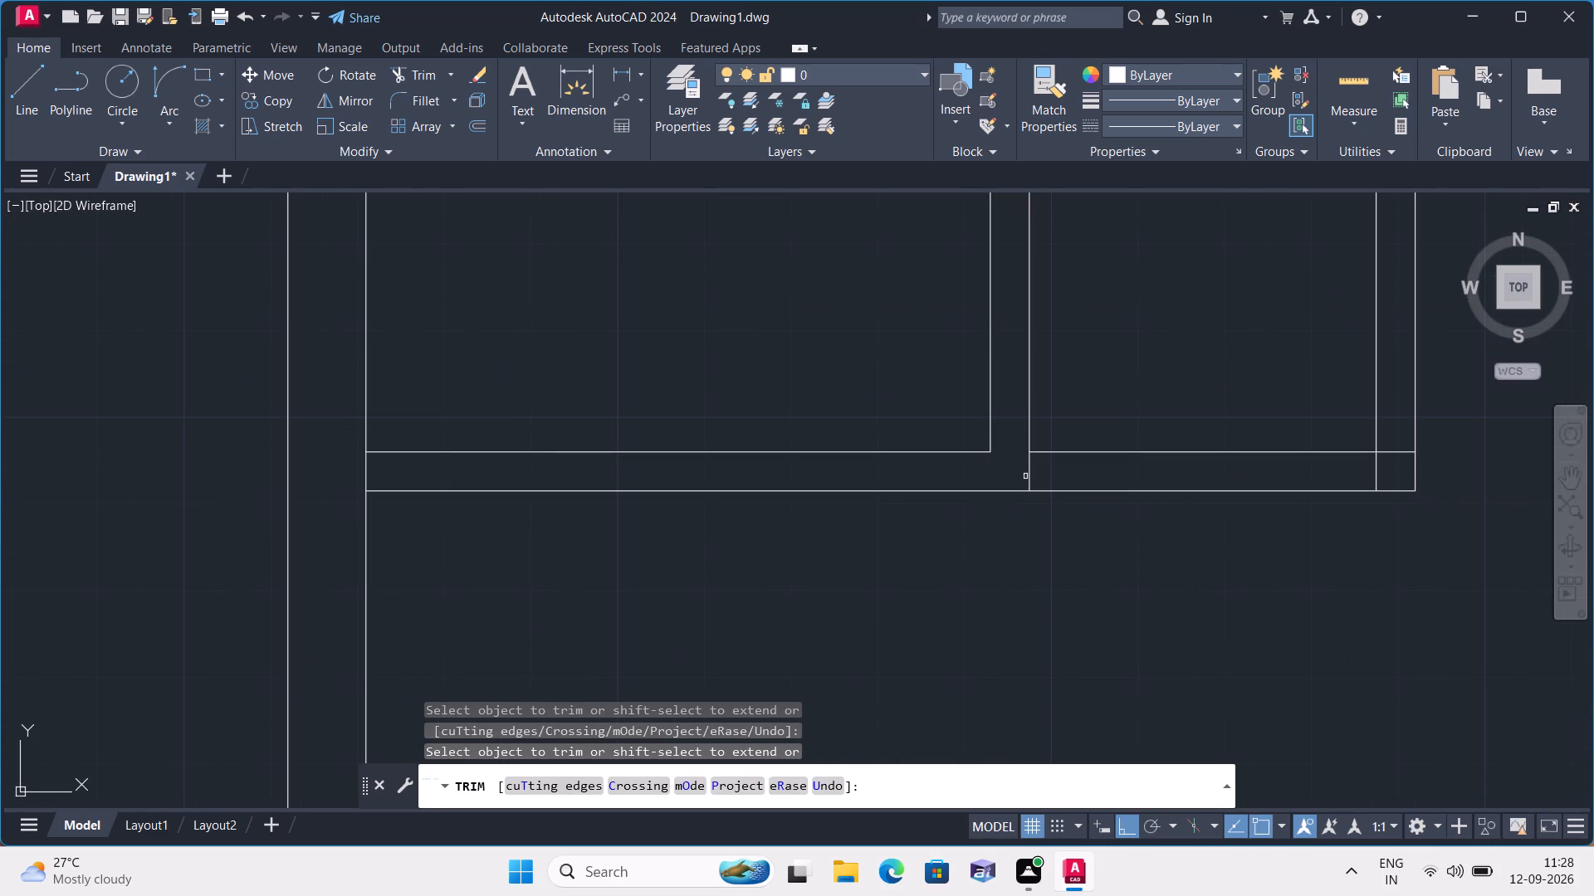
{"action": "left_click", "coordinate": [1025, 476]}
{"action": "left_click", "coordinate": [1039, 475]}
{"action": "scroll", "coordinate": [1162, 481], "scroll_direction": "down", "scroll_amount": 1}
{"action": "scroll", "coordinate": [1285, 478], "scroll_direction": "up", "scroll_amount": 2}
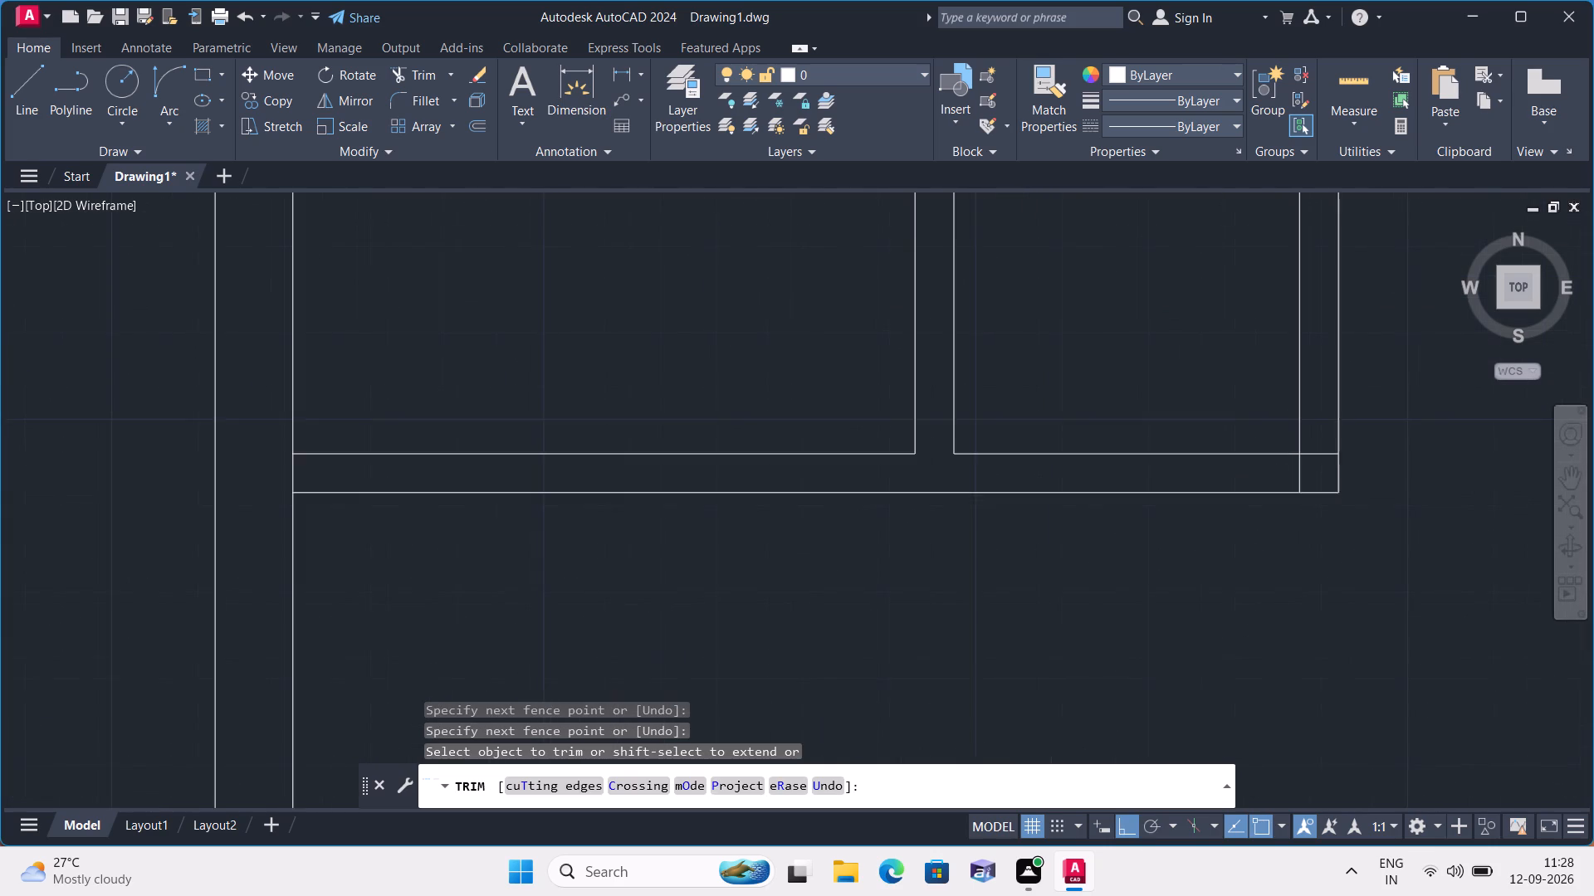
{"action": "left_click", "coordinate": [1306, 471]}
{"action": "left_click", "coordinate": [1333, 436]}
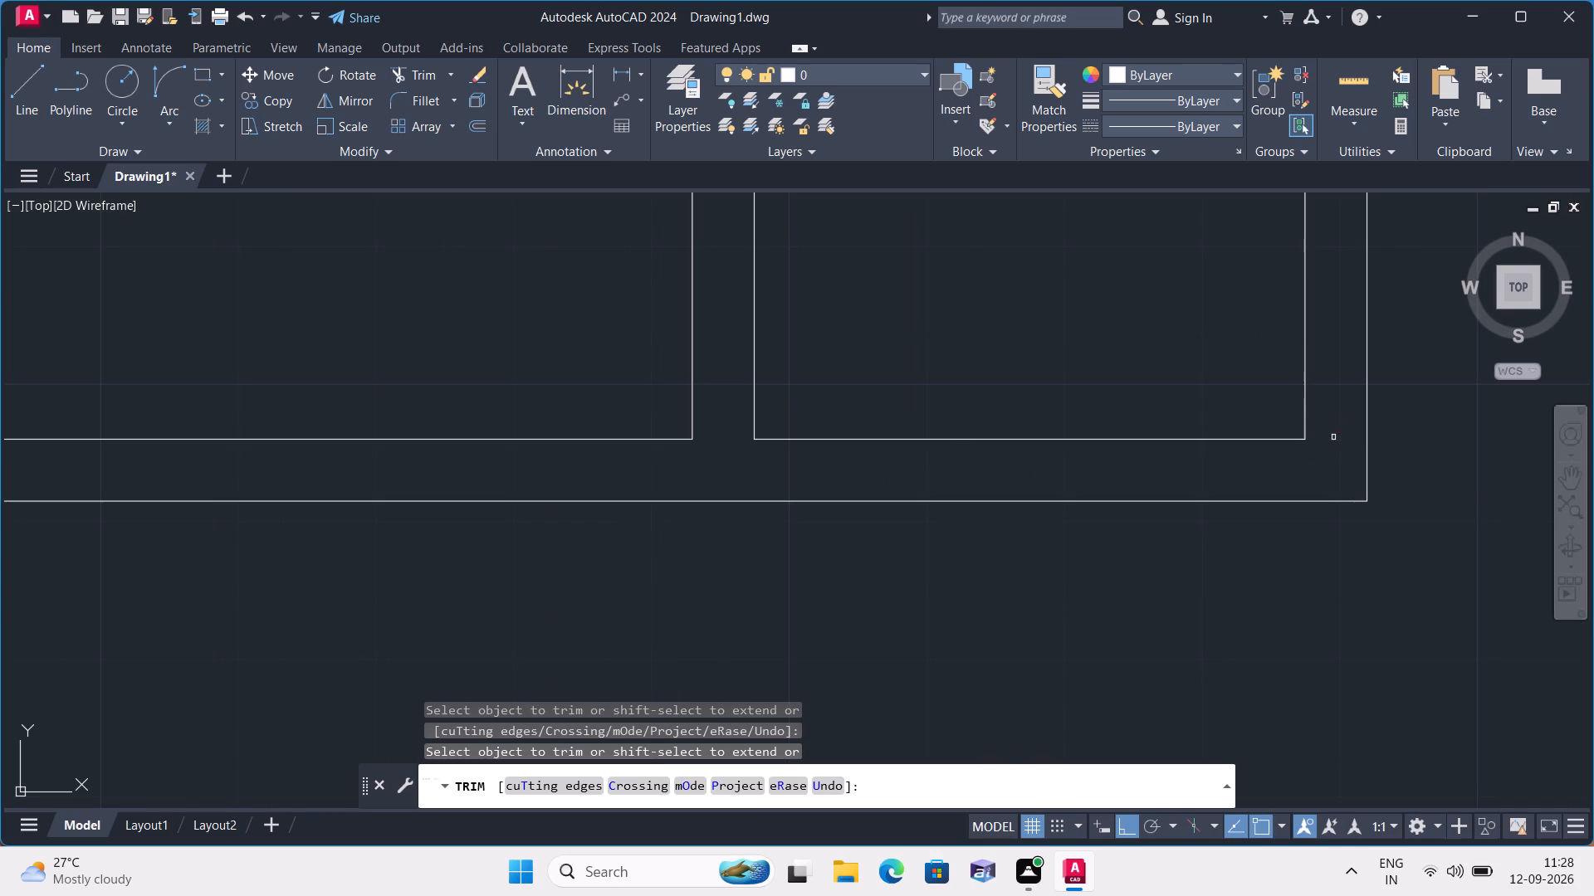
Trim the overlapping lines where the middle partition meets the left room's lower wall.
{"action": "scroll", "coordinate": [1333, 437], "scroll_direction": "down", "scroll_amount": 2}
{"action": "middle_click_drag", "start_coordinate": [1215, 356], "coordinate": [1211, 770]}
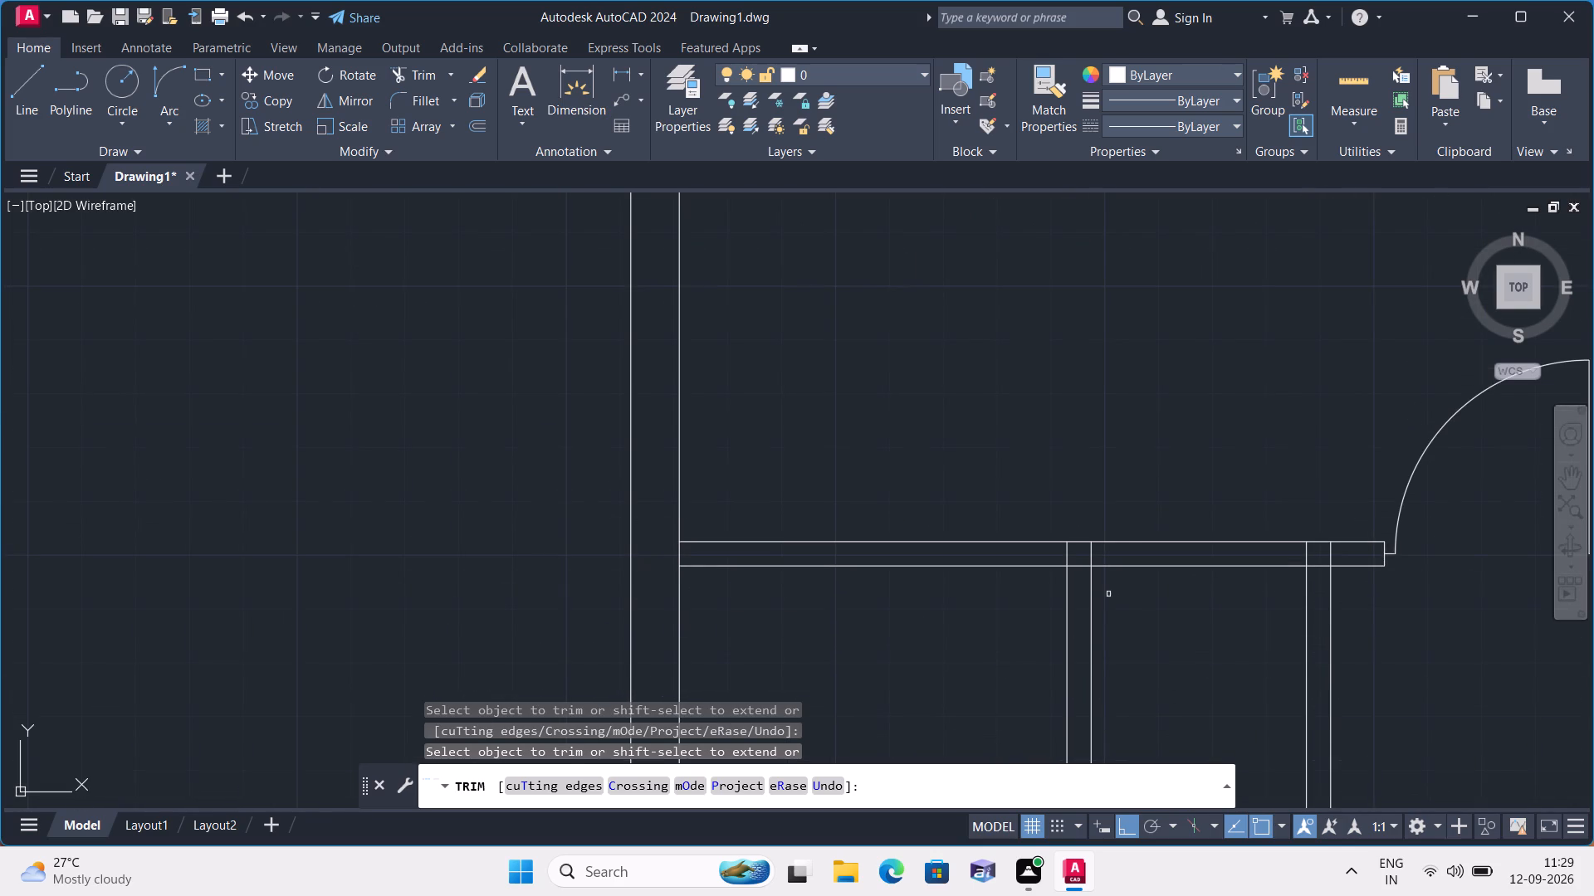
{"action": "scroll", "coordinate": [1084, 573], "scroll_direction": "up", "scroll_amount": 2}
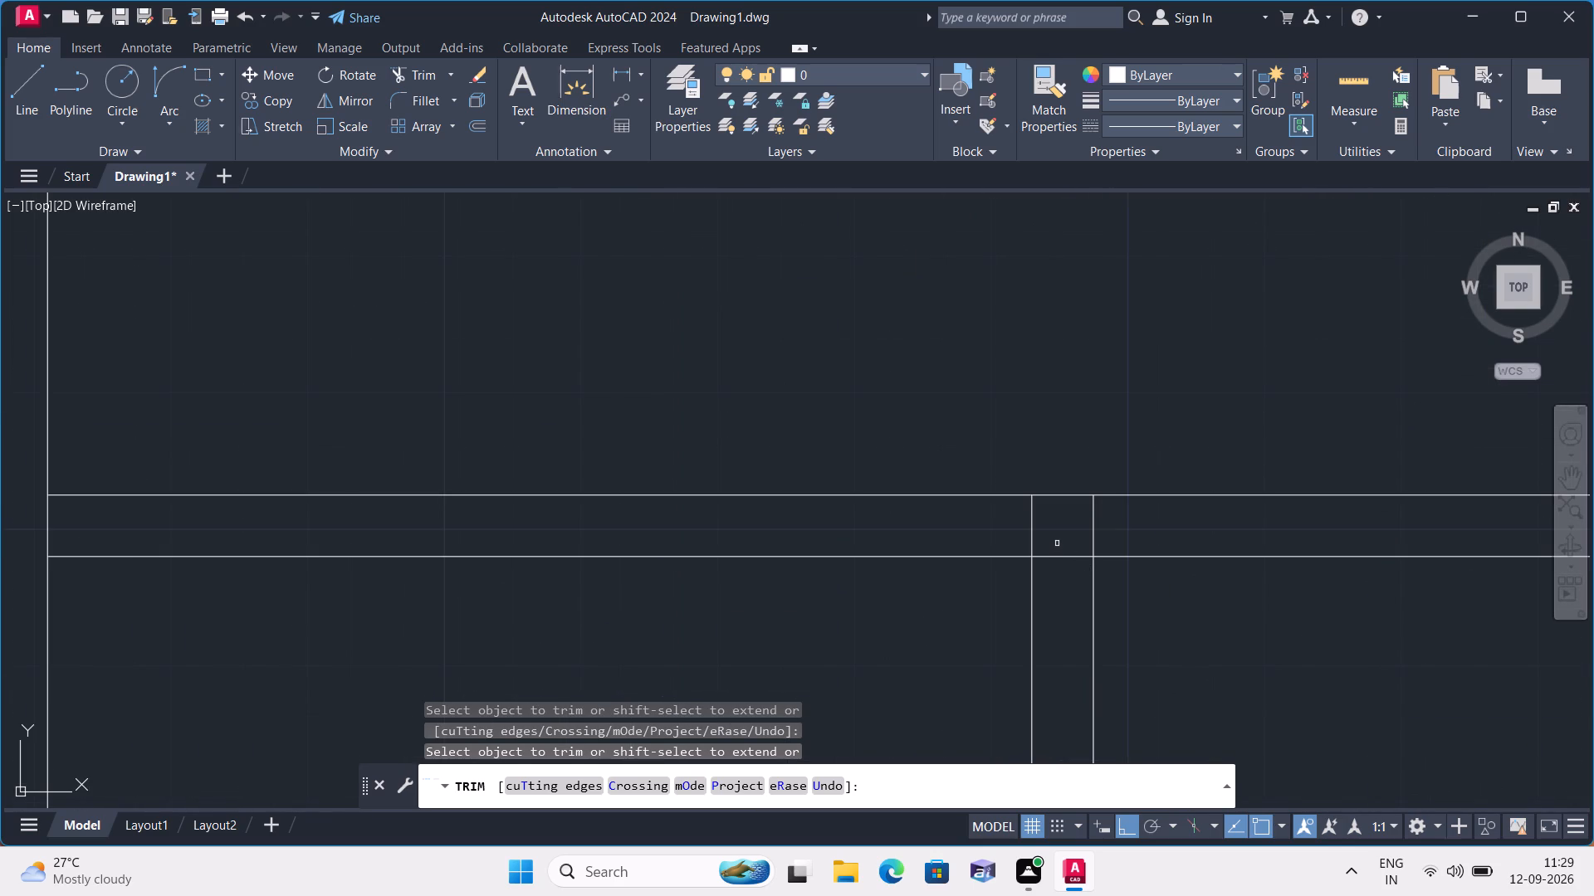
{"action": "left_click", "coordinate": [1057, 551]}
{"action": "left_click", "coordinate": [1058, 606]}
{"action": "left_click", "coordinate": [1010, 534]}
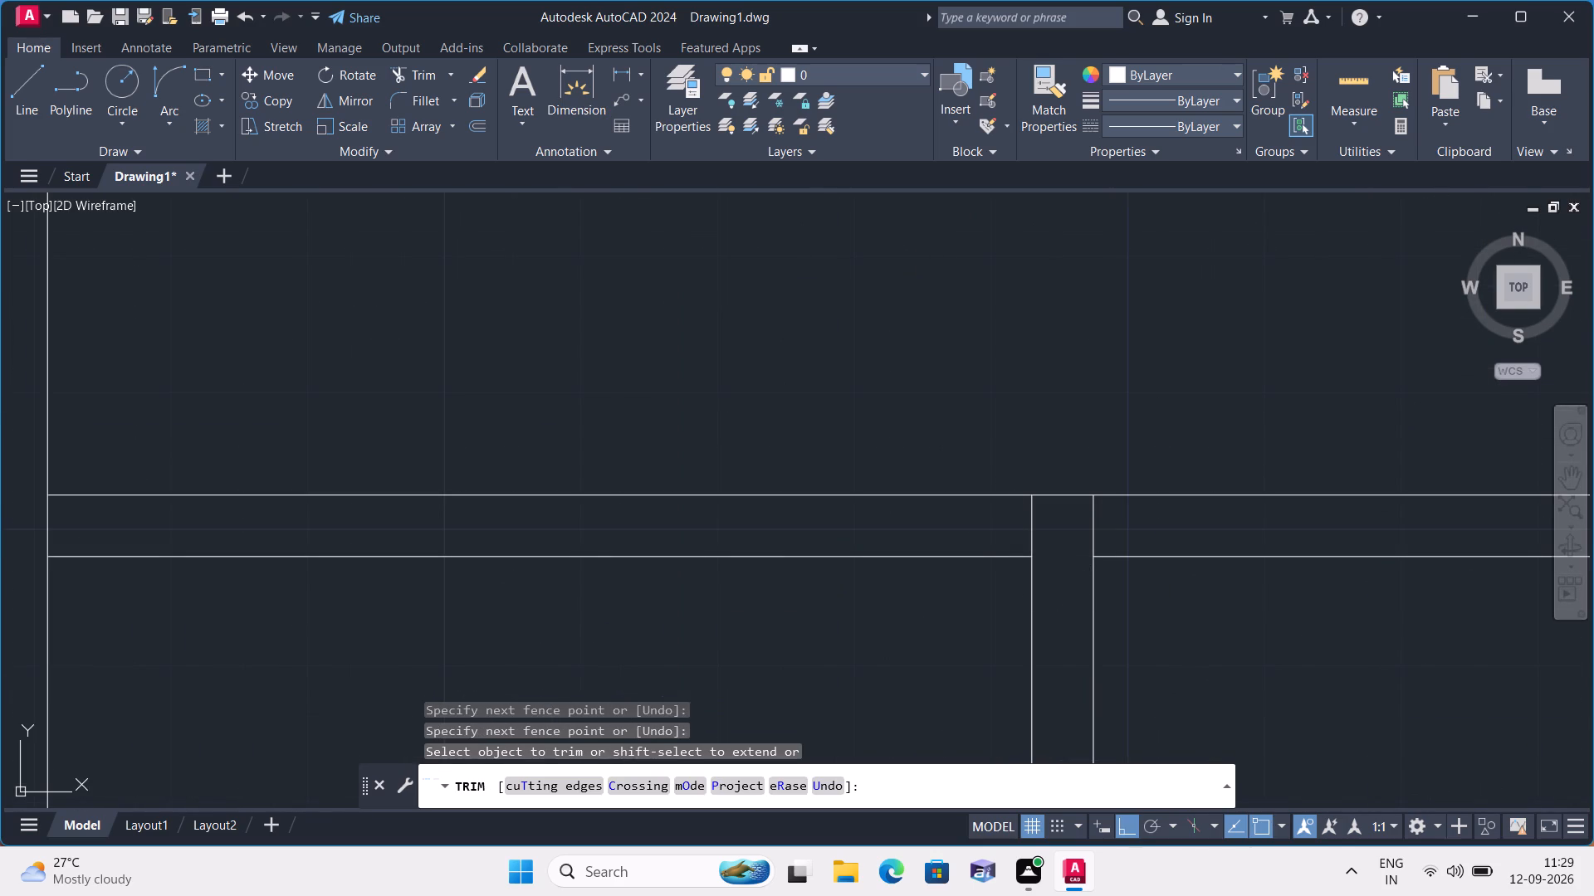
{"action": "left_click", "coordinate": [1161, 539]}
Trim the left exterior wall's inner face where the small rooms' upper and lower horizontal partitions join it.
{"action": "scroll", "coordinate": [1161, 539], "scroll_direction": "down", "scroll_amount": 1}
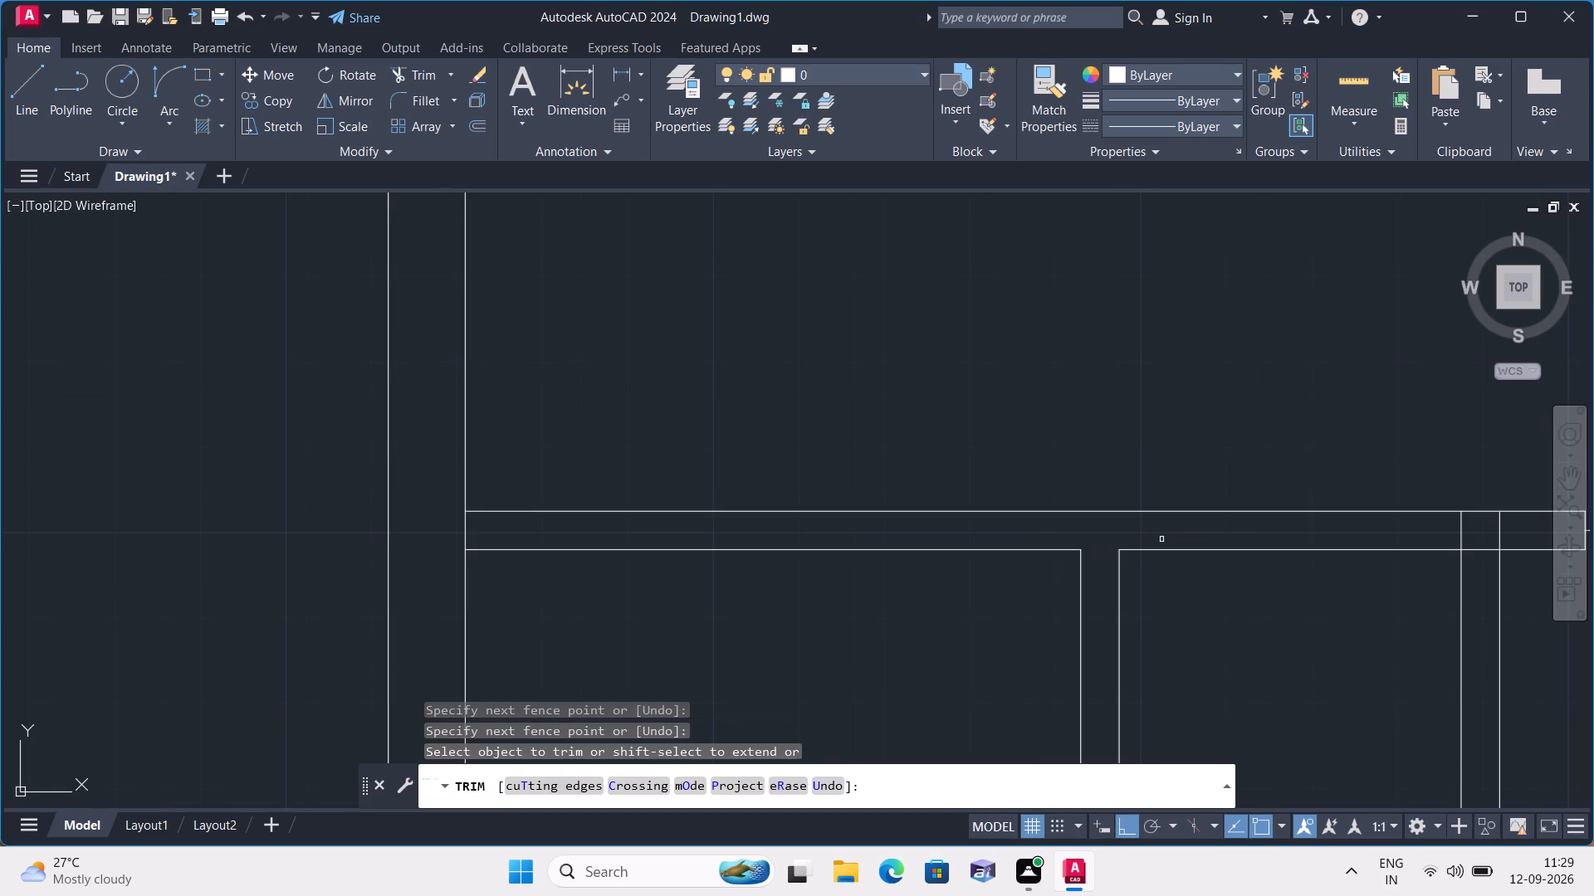
{"action": "scroll", "coordinate": [1161, 539], "scroll_direction": "down", "scroll_amount": 2}
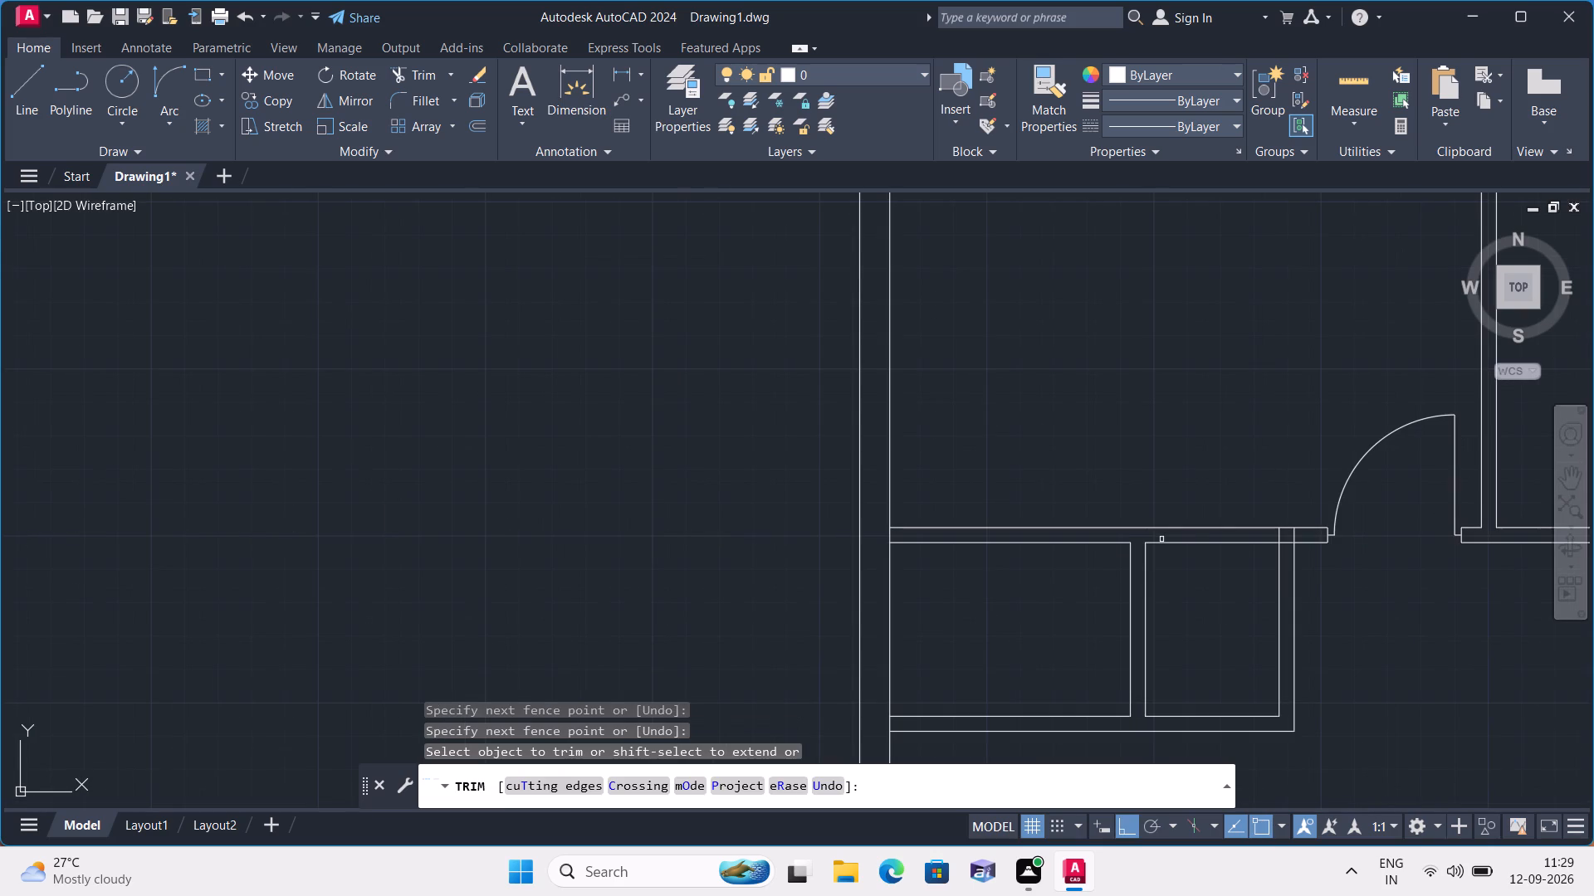
{"action": "scroll", "coordinate": [1161, 539], "scroll_direction": "down", "scroll_amount": 1}
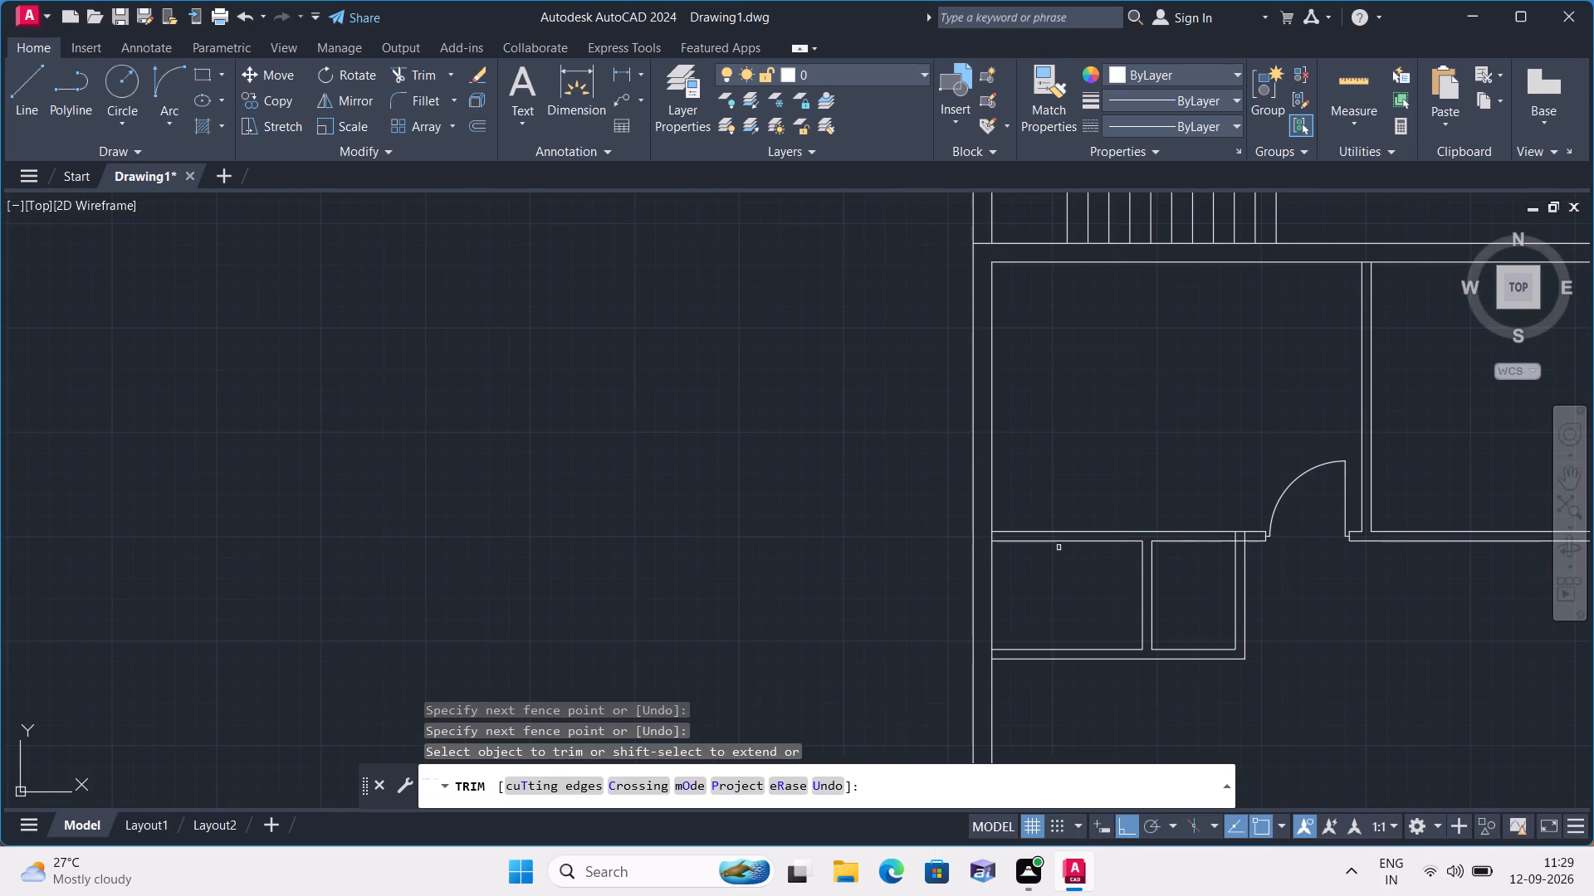
{"action": "scroll", "coordinate": [979, 544], "scroll_direction": "up", "scroll_amount": 2}
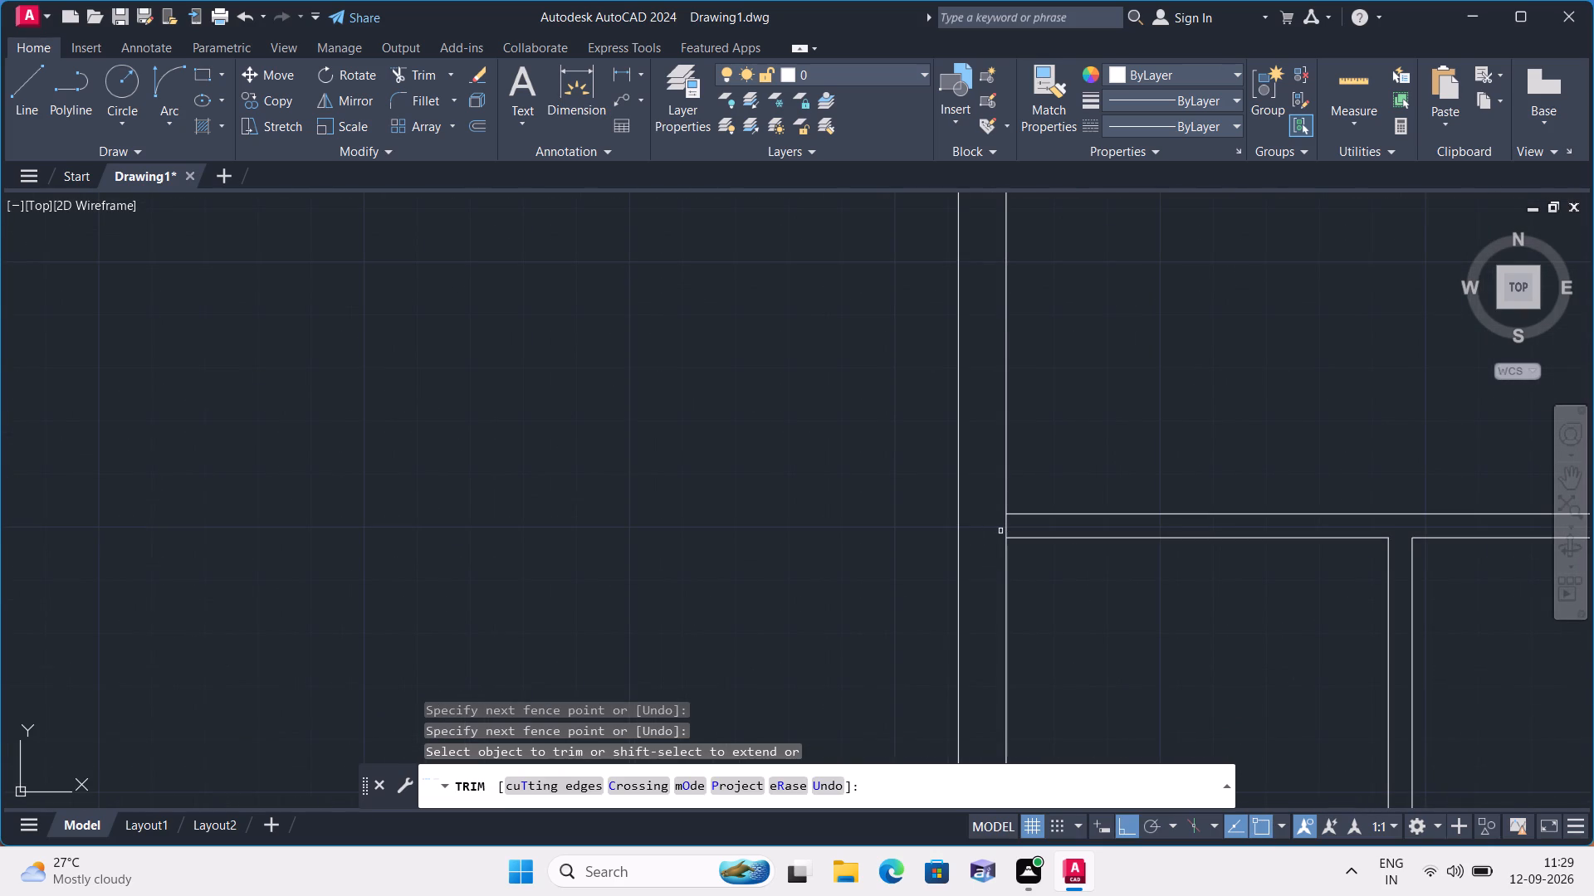
{"action": "left_click", "coordinate": [1010, 525]}
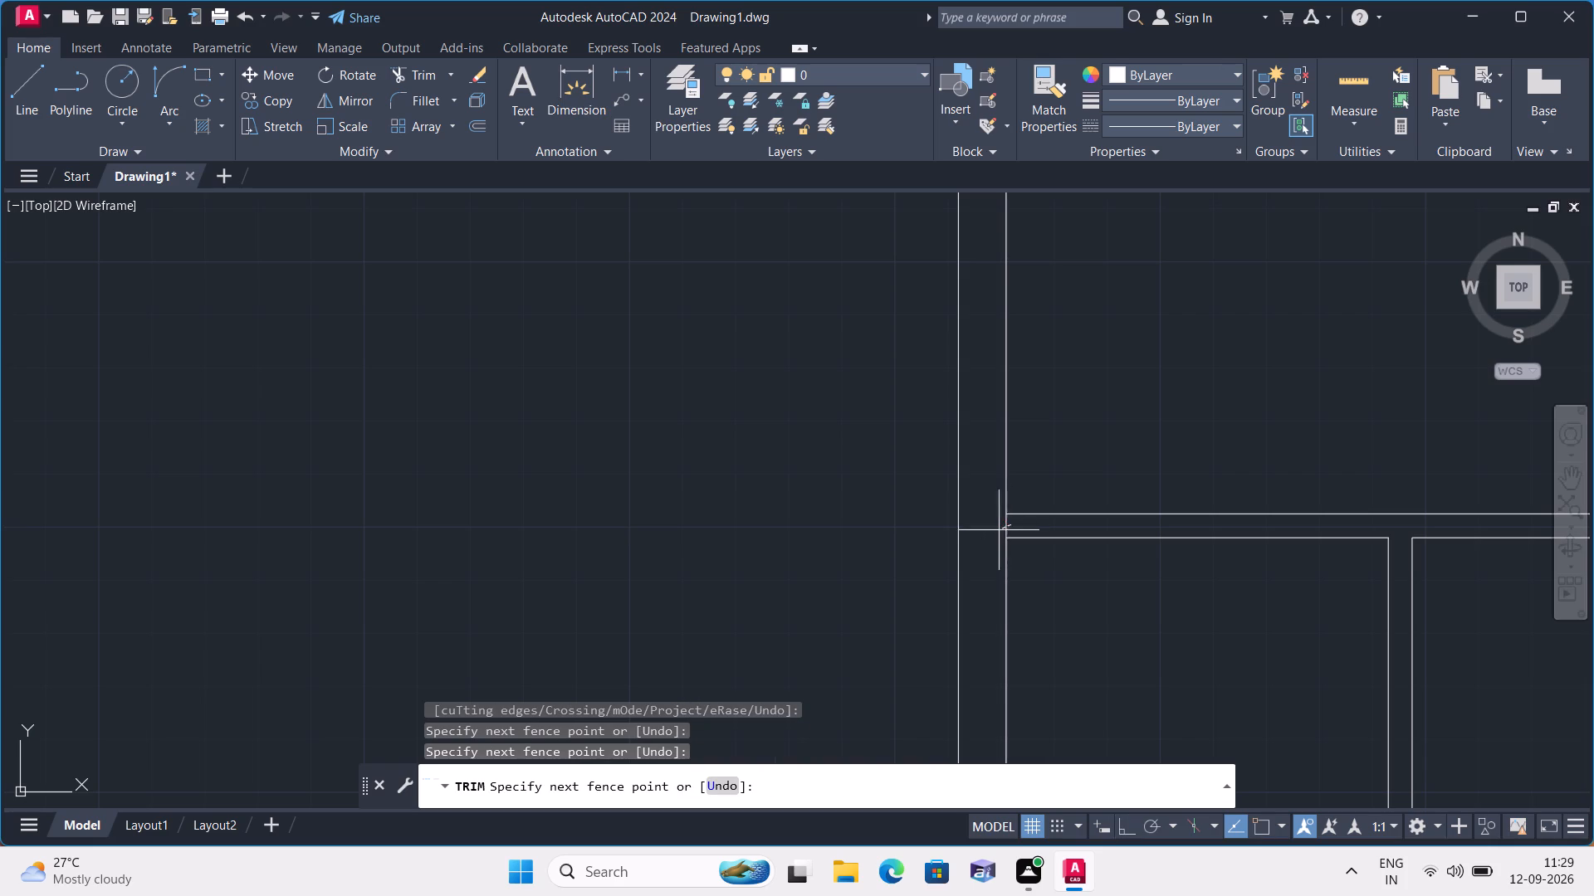
{"action": "left_click", "coordinate": [997, 530]}
{"action": "scroll", "coordinate": [997, 530], "scroll_direction": "down", "scroll_amount": 2}
{"action": "scroll", "coordinate": [1010, 678], "scroll_direction": "up", "scroll_amount": 2}
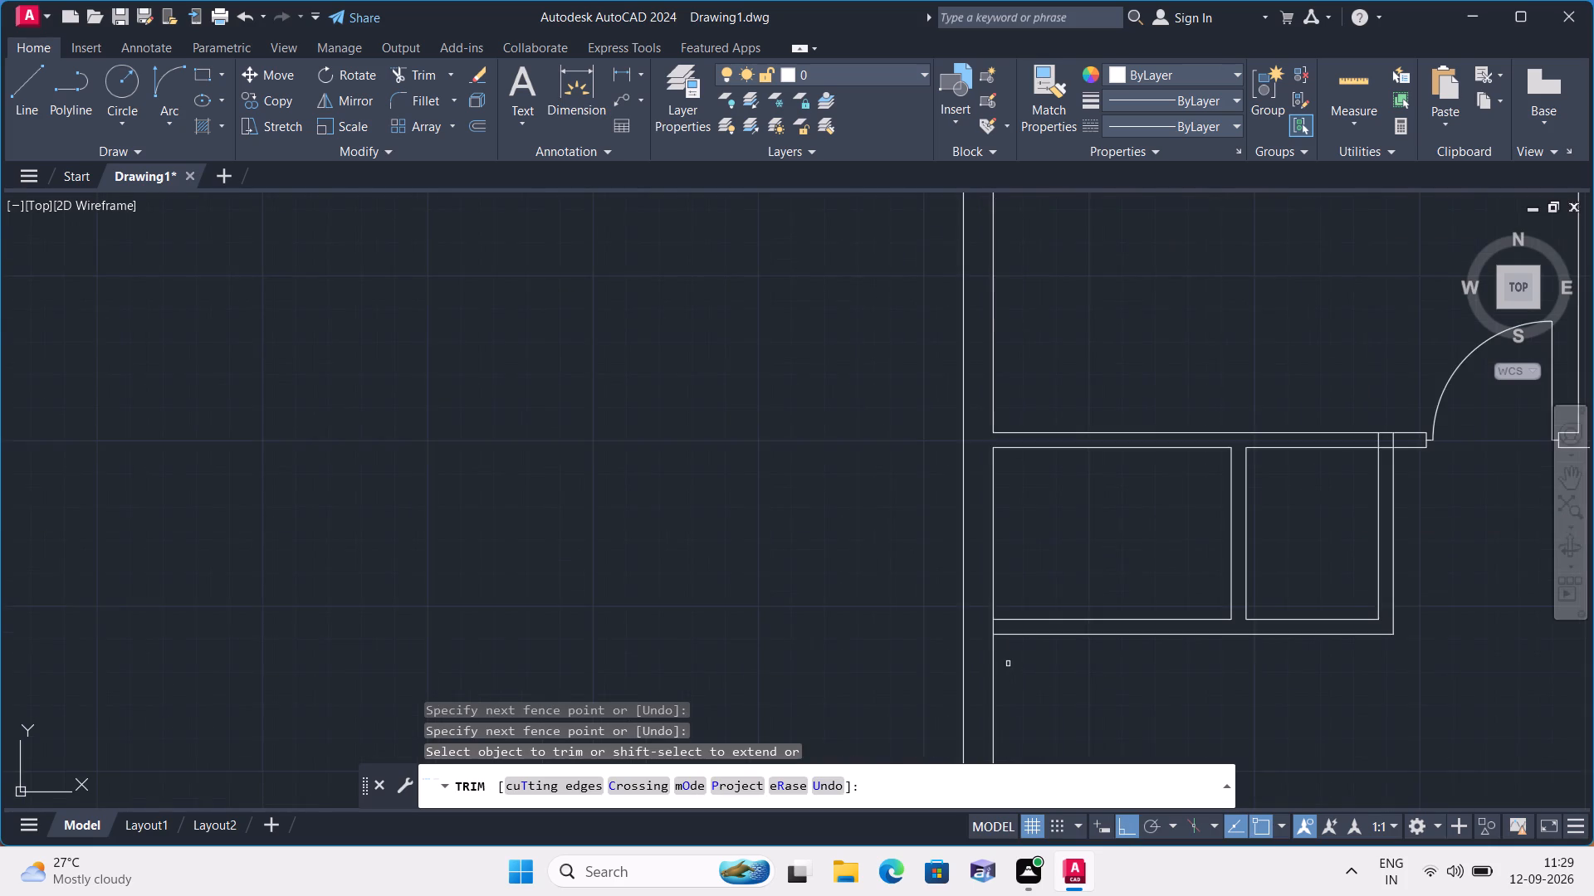
{"action": "scroll", "coordinate": [1008, 664], "scroll_direction": "up", "scroll_amount": 1}
{"action": "left_click", "coordinate": [985, 577]}
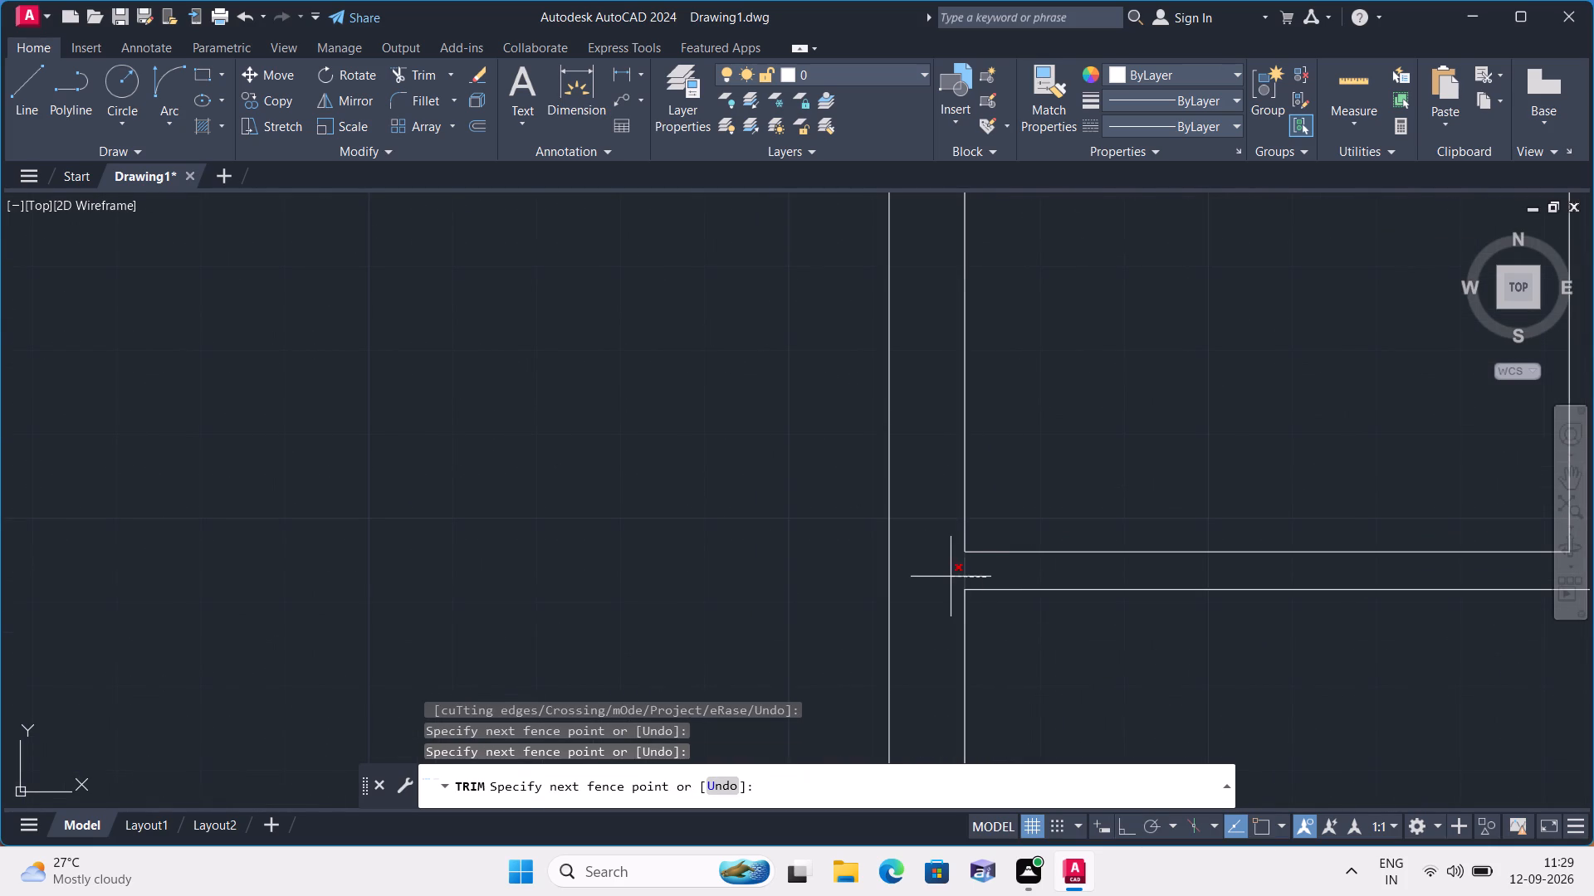
{"action": "left_click", "coordinate": [951, 577]}
Trim the overlapping lines where the small rooms' right partition meets the left room's lower wall beside the door, and end trimming.
{"action": "scroll", "coordinate": [951, 577], "scroll_direction": "down", "scroll_amount": 2}
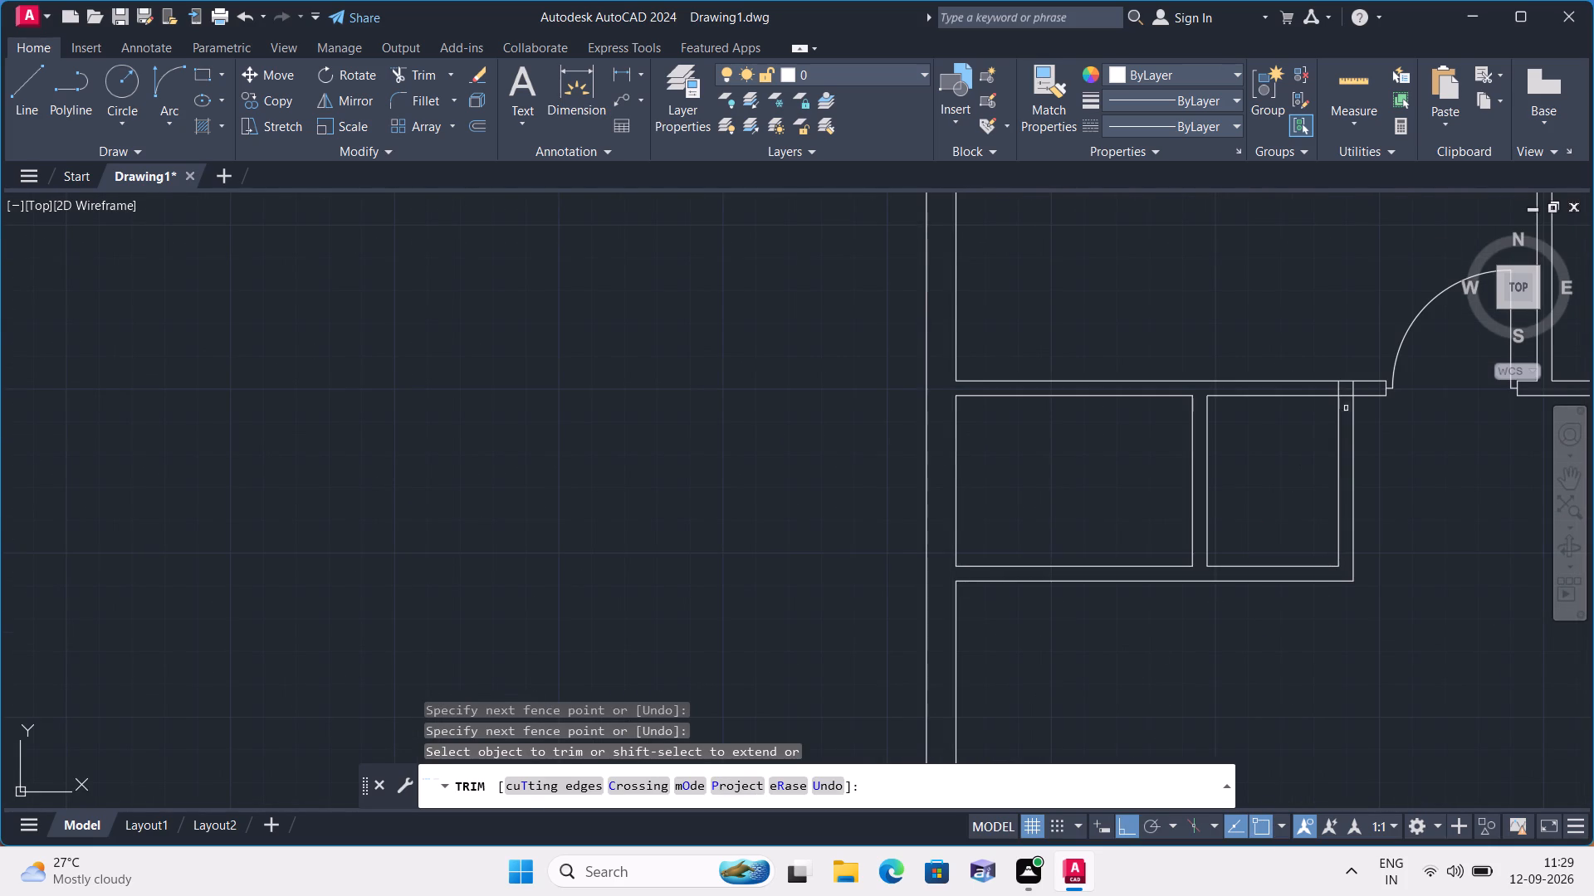
{"action": "scroll", "coordinate": [1327, 407], "scroll_direction": "up", "scroll_amount": 3}
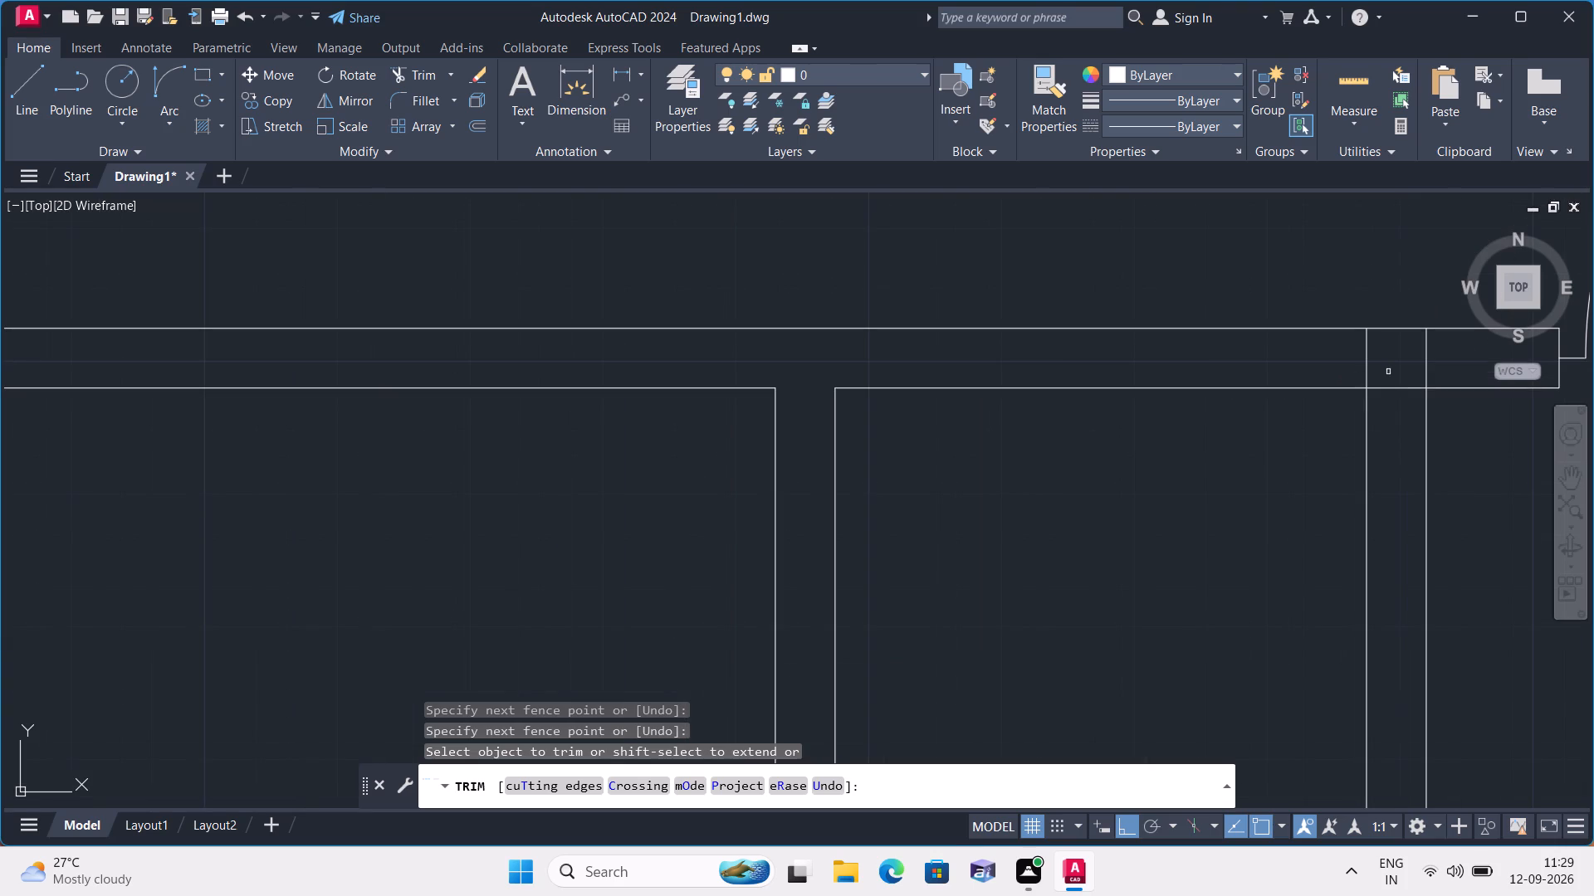
{"action": "left_click", "coordinate": [1391, 389]}
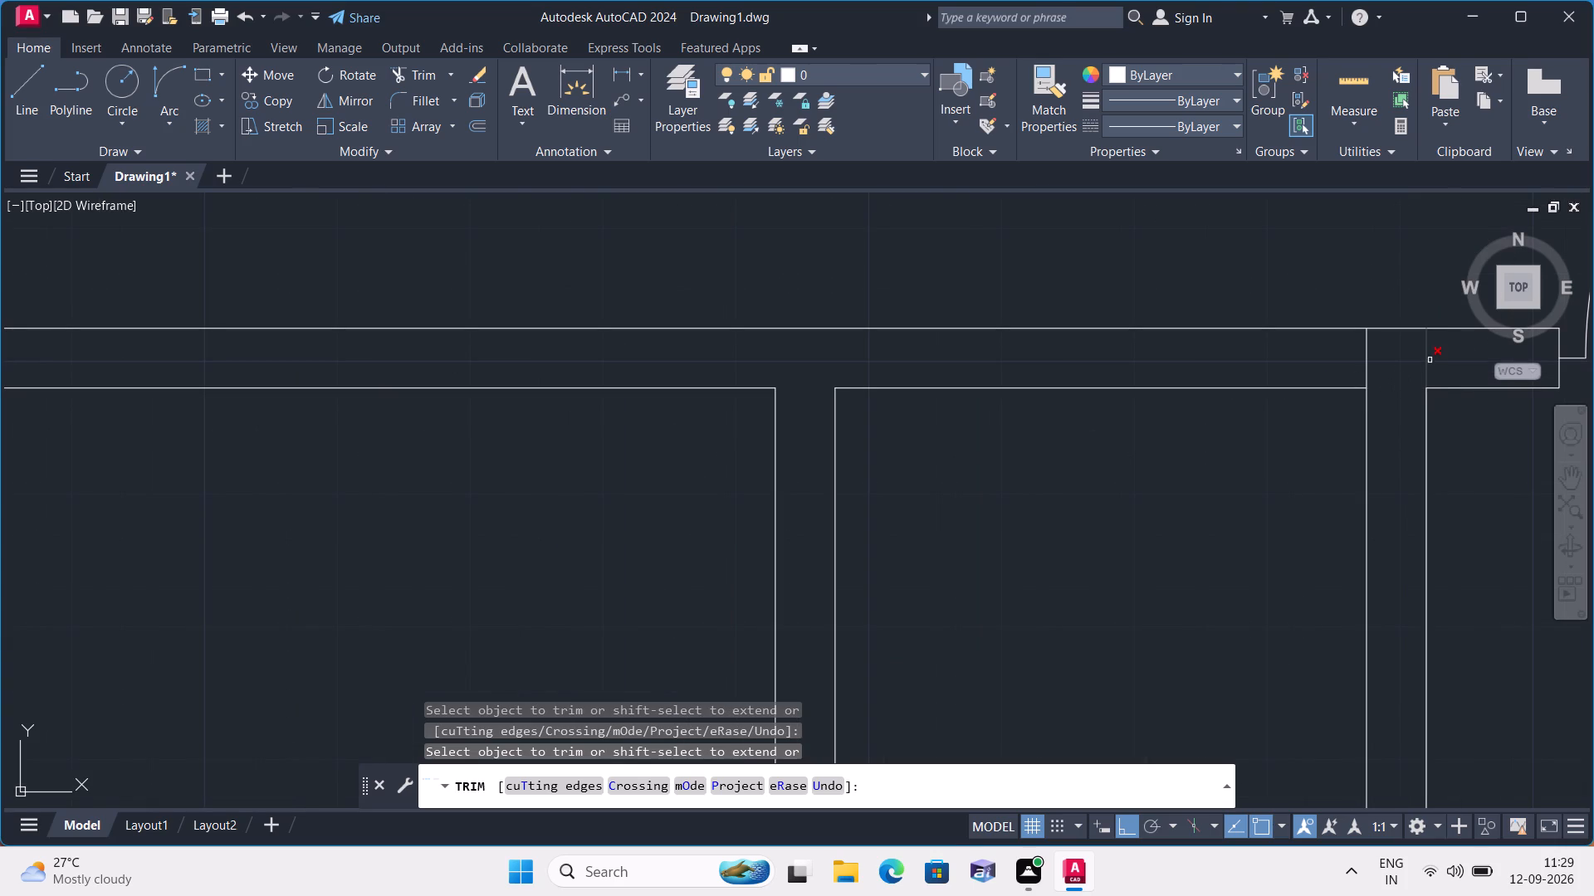
{"action": "left_click", "coordinate": [1430, 360]}
{"action": "left_click", "coordinate": [1342, 365]}
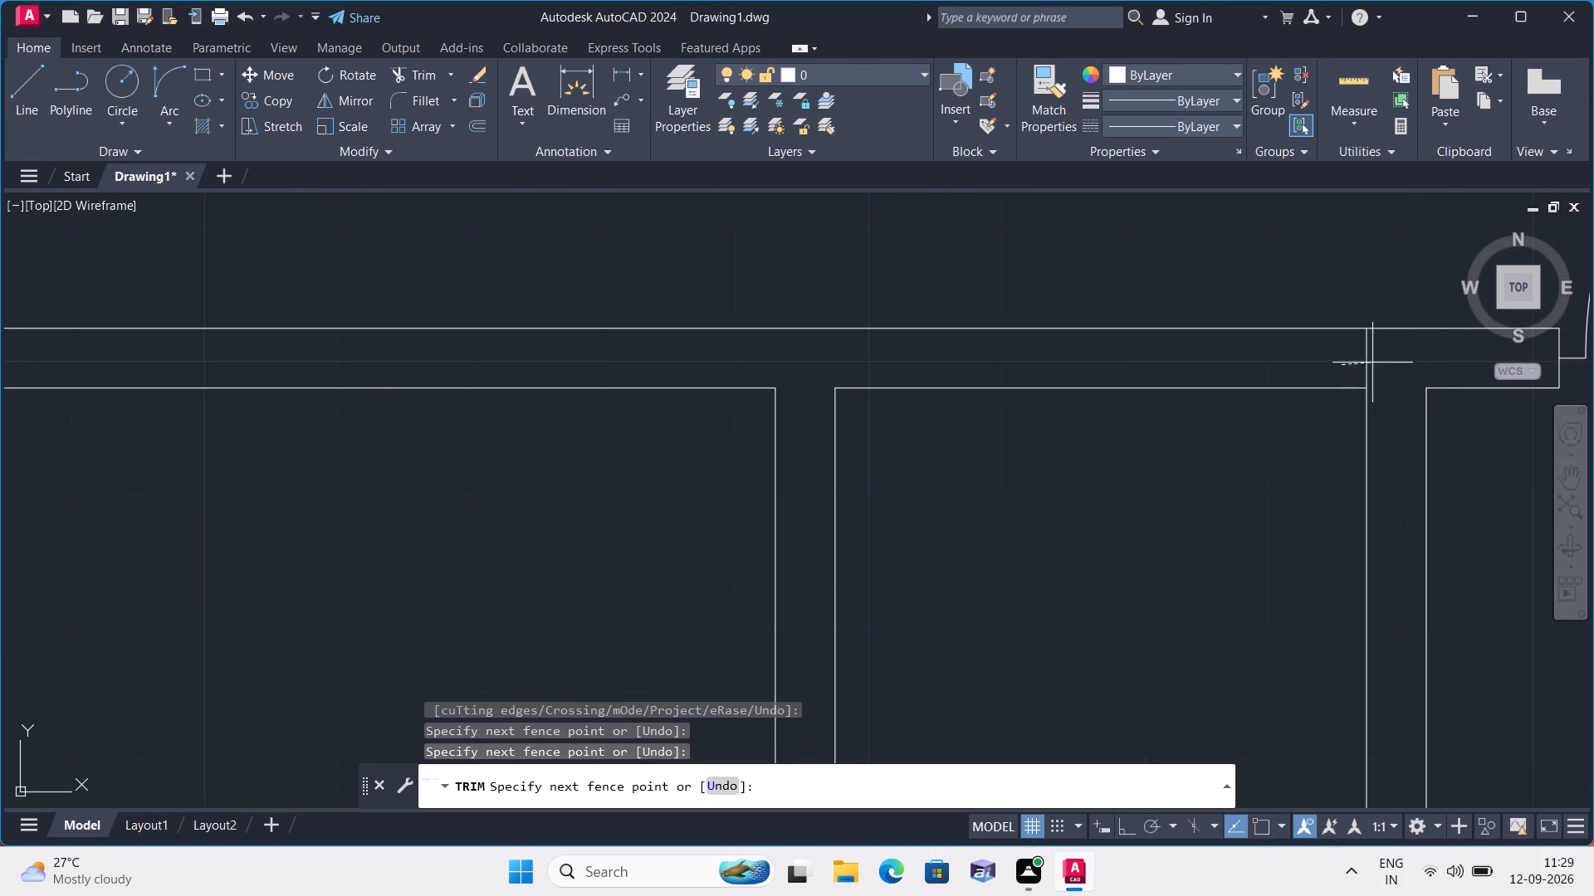
{"action": "left_click", "coordinate": [1375, 363]}
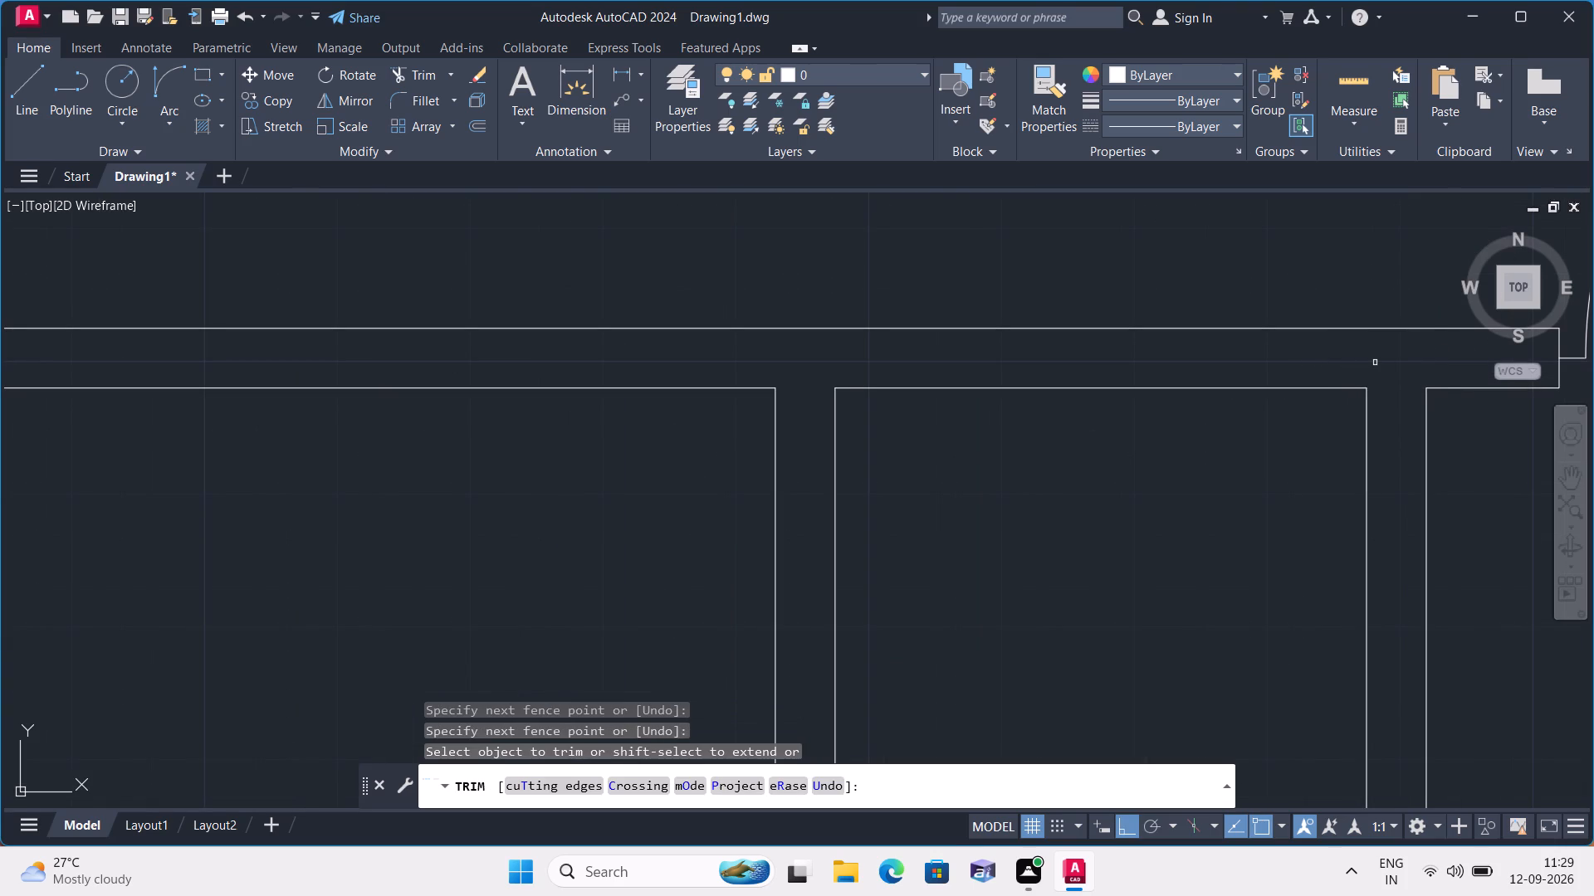
{"action": "scroll", "coordinate": [1375, 363], "scroll_direction": "down", "scroll_amount": 1}
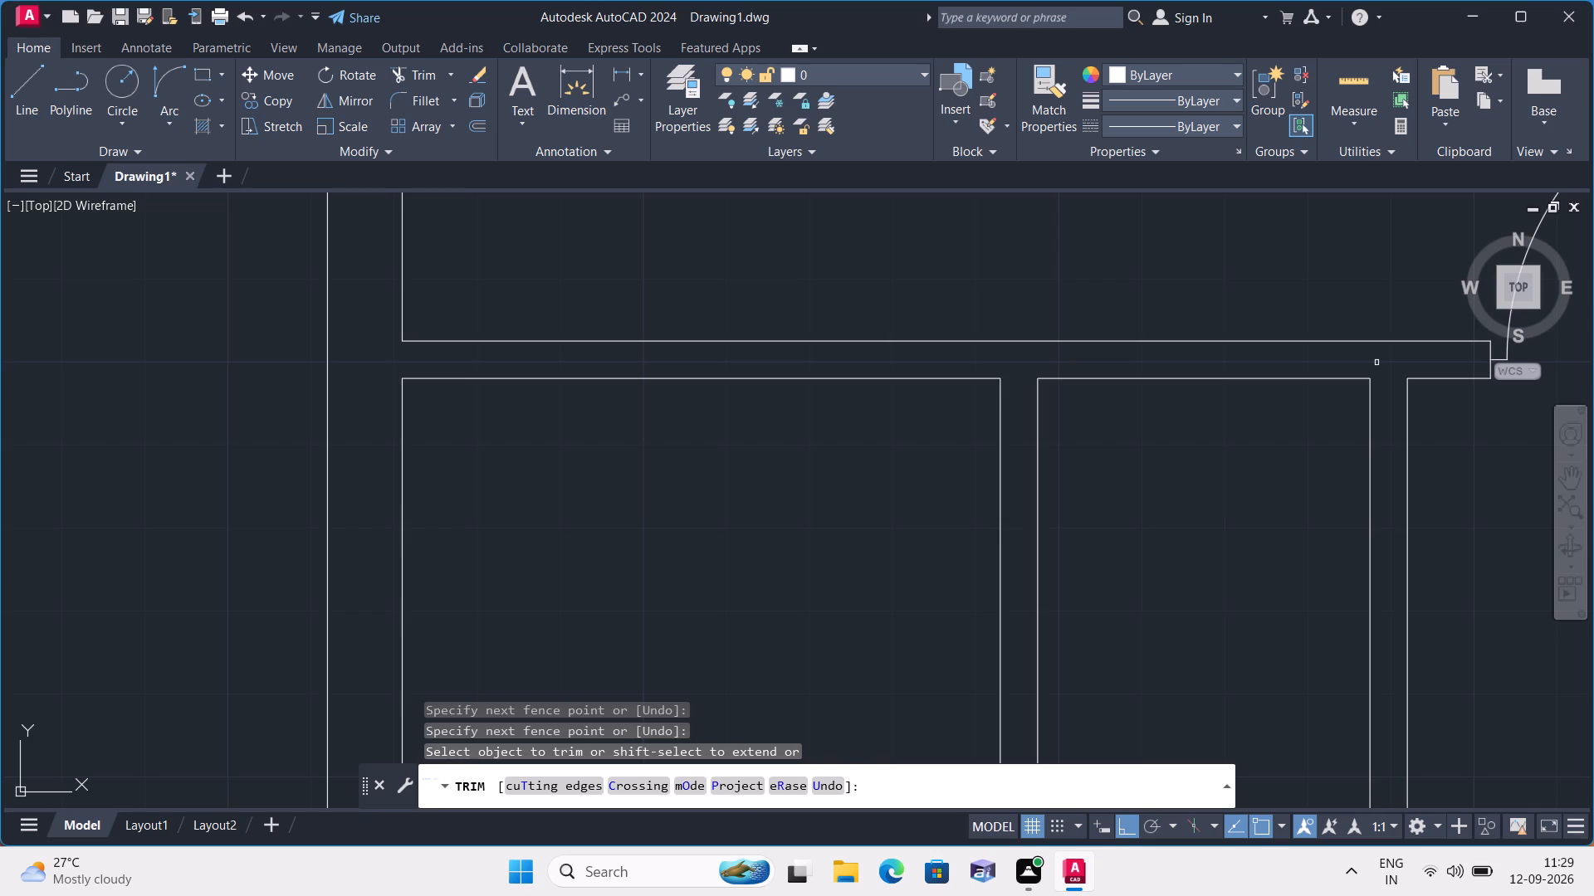
{"action": "key", "text": "Escape"}
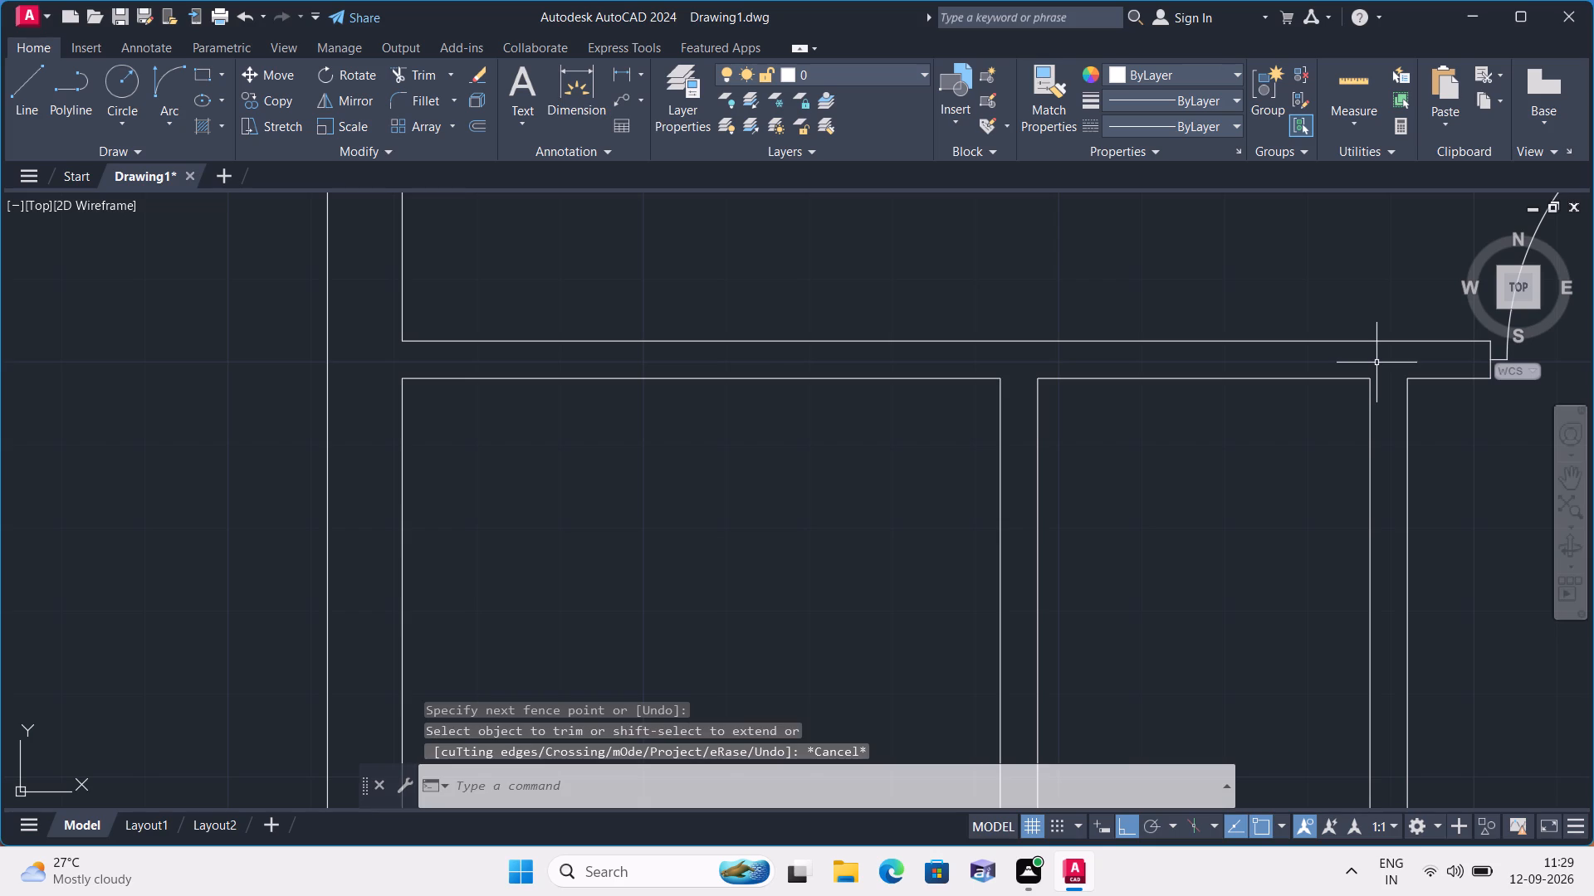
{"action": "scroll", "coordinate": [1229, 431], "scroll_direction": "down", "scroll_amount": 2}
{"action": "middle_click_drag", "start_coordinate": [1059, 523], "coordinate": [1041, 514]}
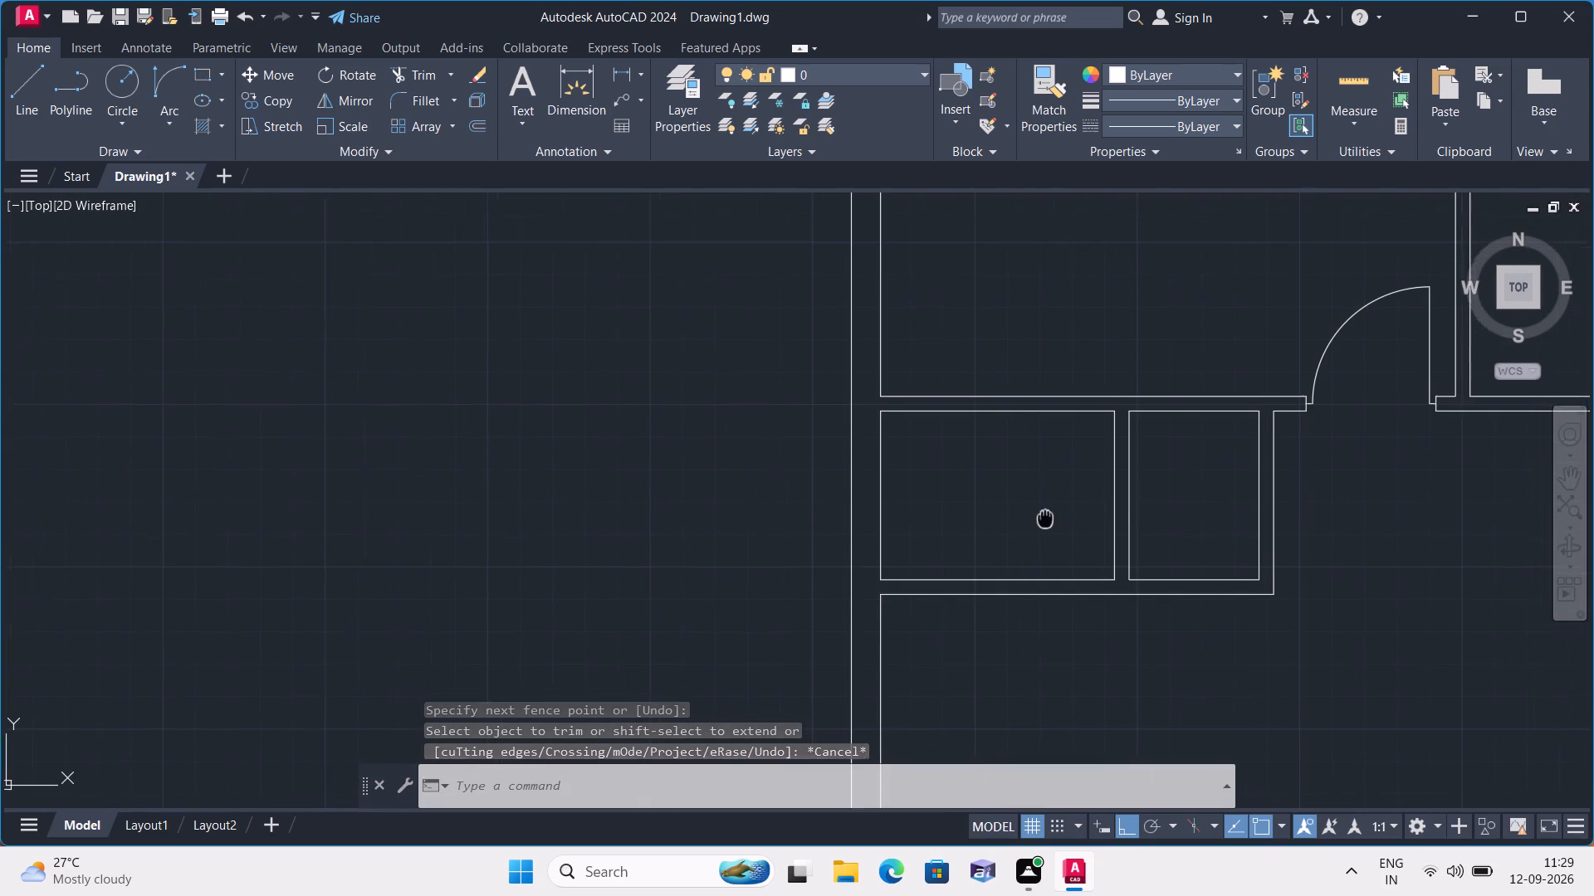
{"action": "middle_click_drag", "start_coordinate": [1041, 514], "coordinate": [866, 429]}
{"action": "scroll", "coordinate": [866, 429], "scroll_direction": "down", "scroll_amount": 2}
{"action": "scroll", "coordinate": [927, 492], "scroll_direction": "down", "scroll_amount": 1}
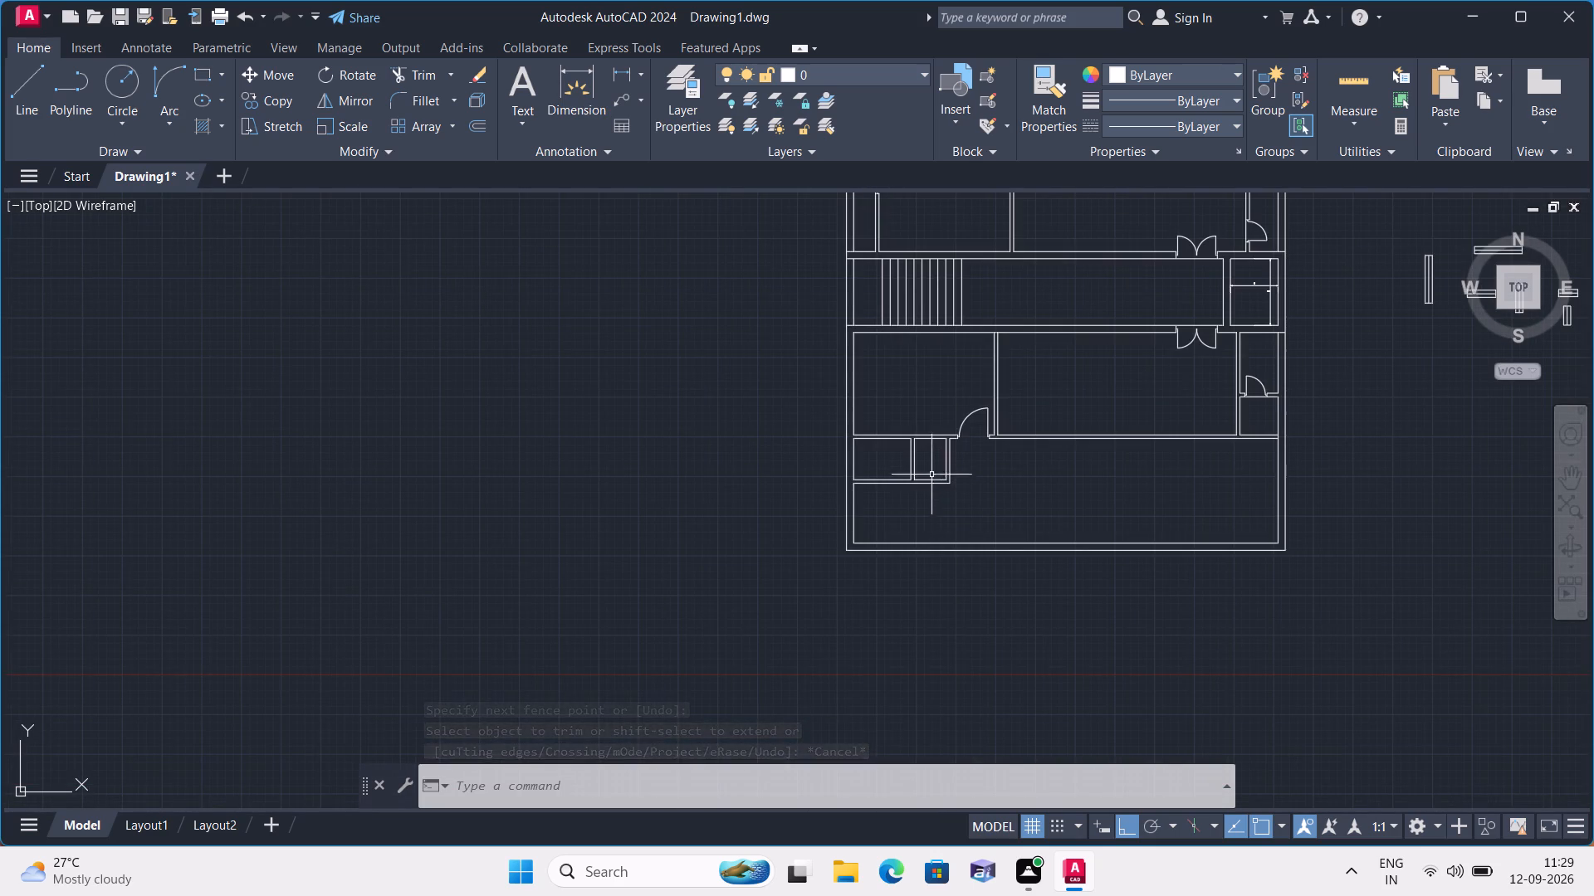
Draw a 6" line down the middle partition's left face from its upper end, continuing across to the partition's right face as a jamb line.
{"action": "scroll", "coordinate": [908, 446], "scroll_direction": "up", "scroll_amount": 2}
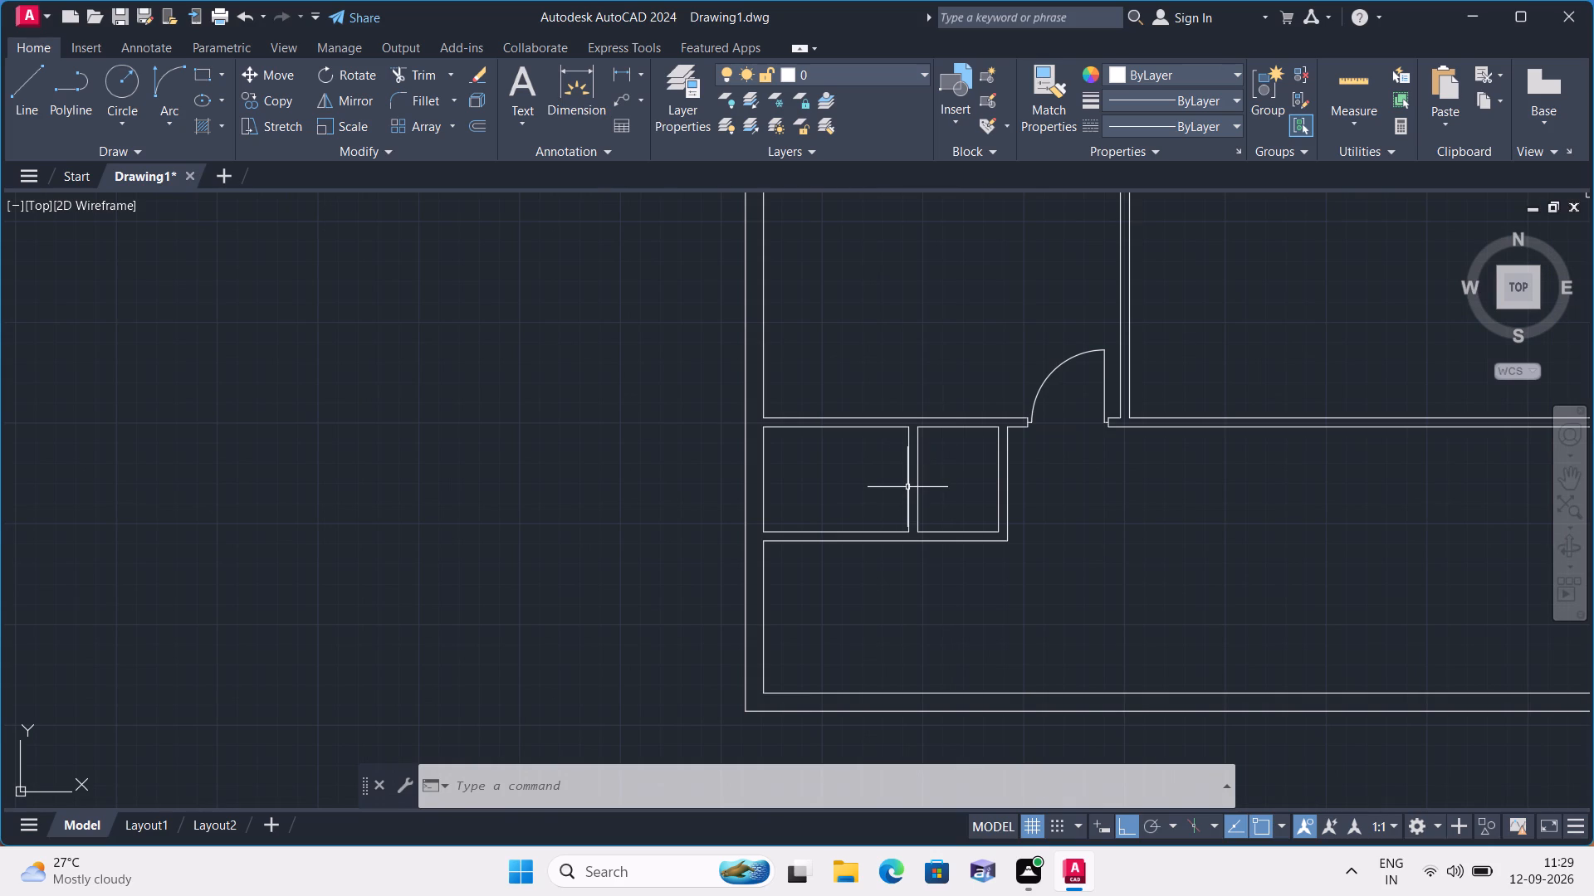
{"action": "type", "text": "l"}
{"action": "key", "text": "space"}
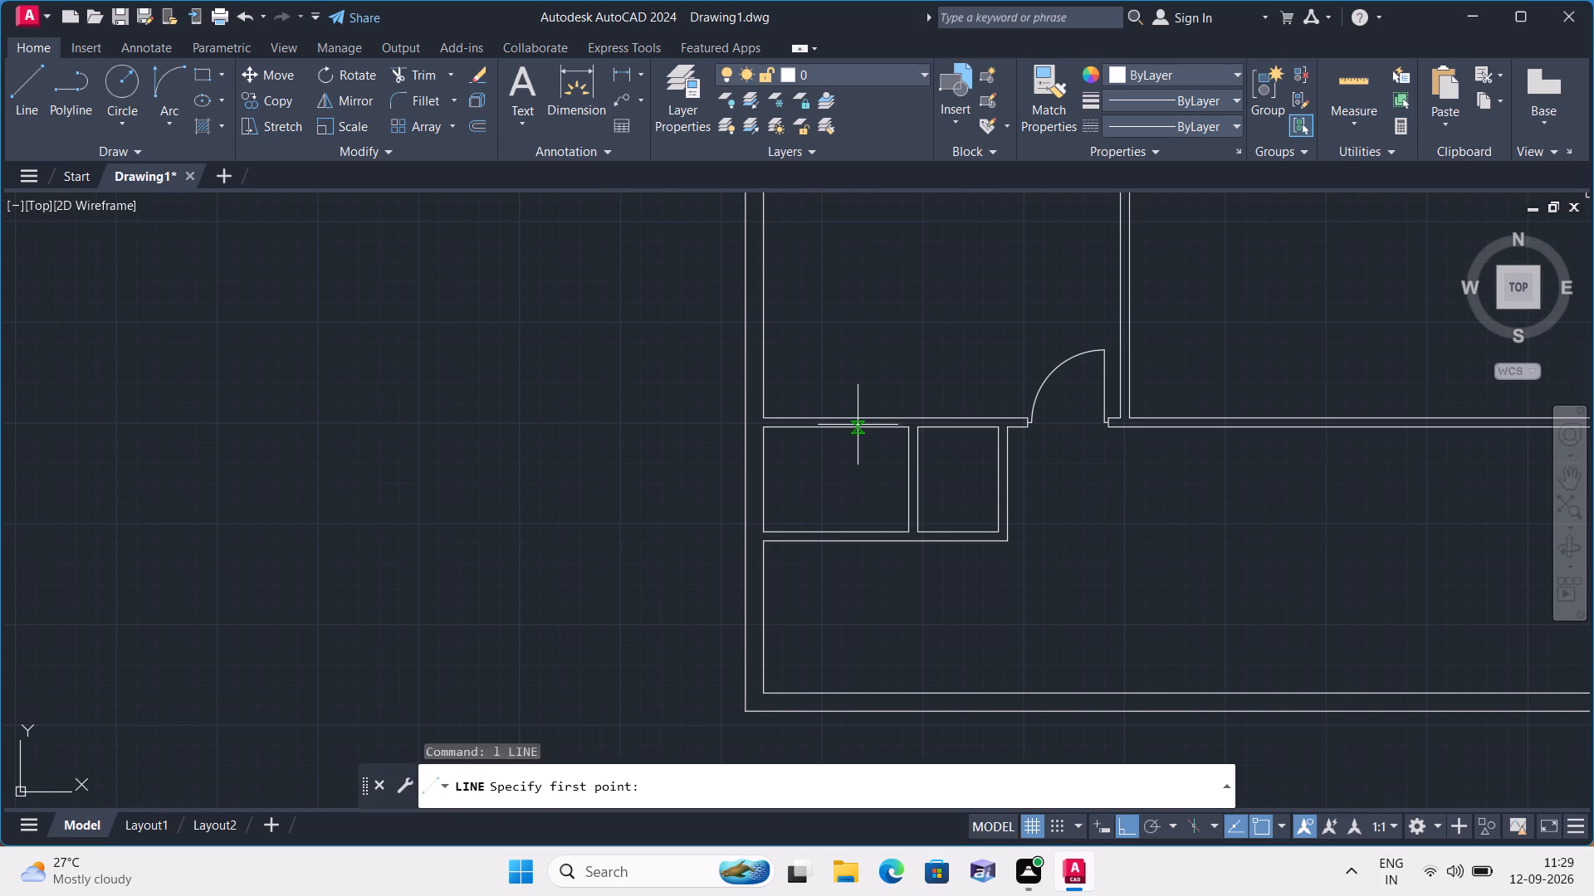
{"action": "scroll", "coordinate": [872, 426], "scroll_direction": "up", "scroll_amount": 3}
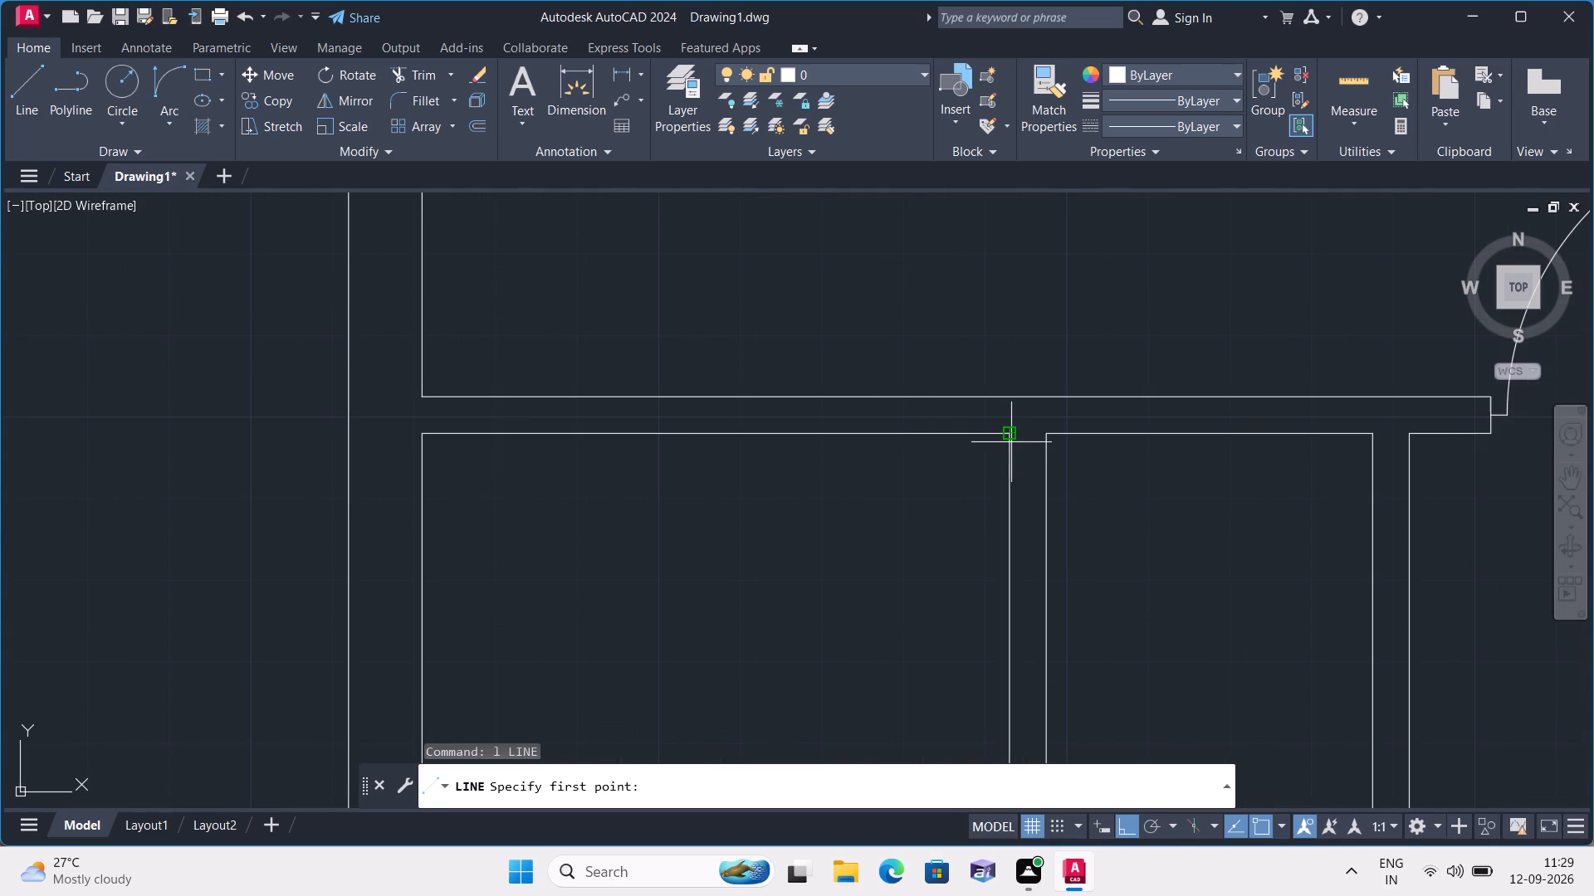
{"action": "left_click", "coordinate": [1011, 436]}
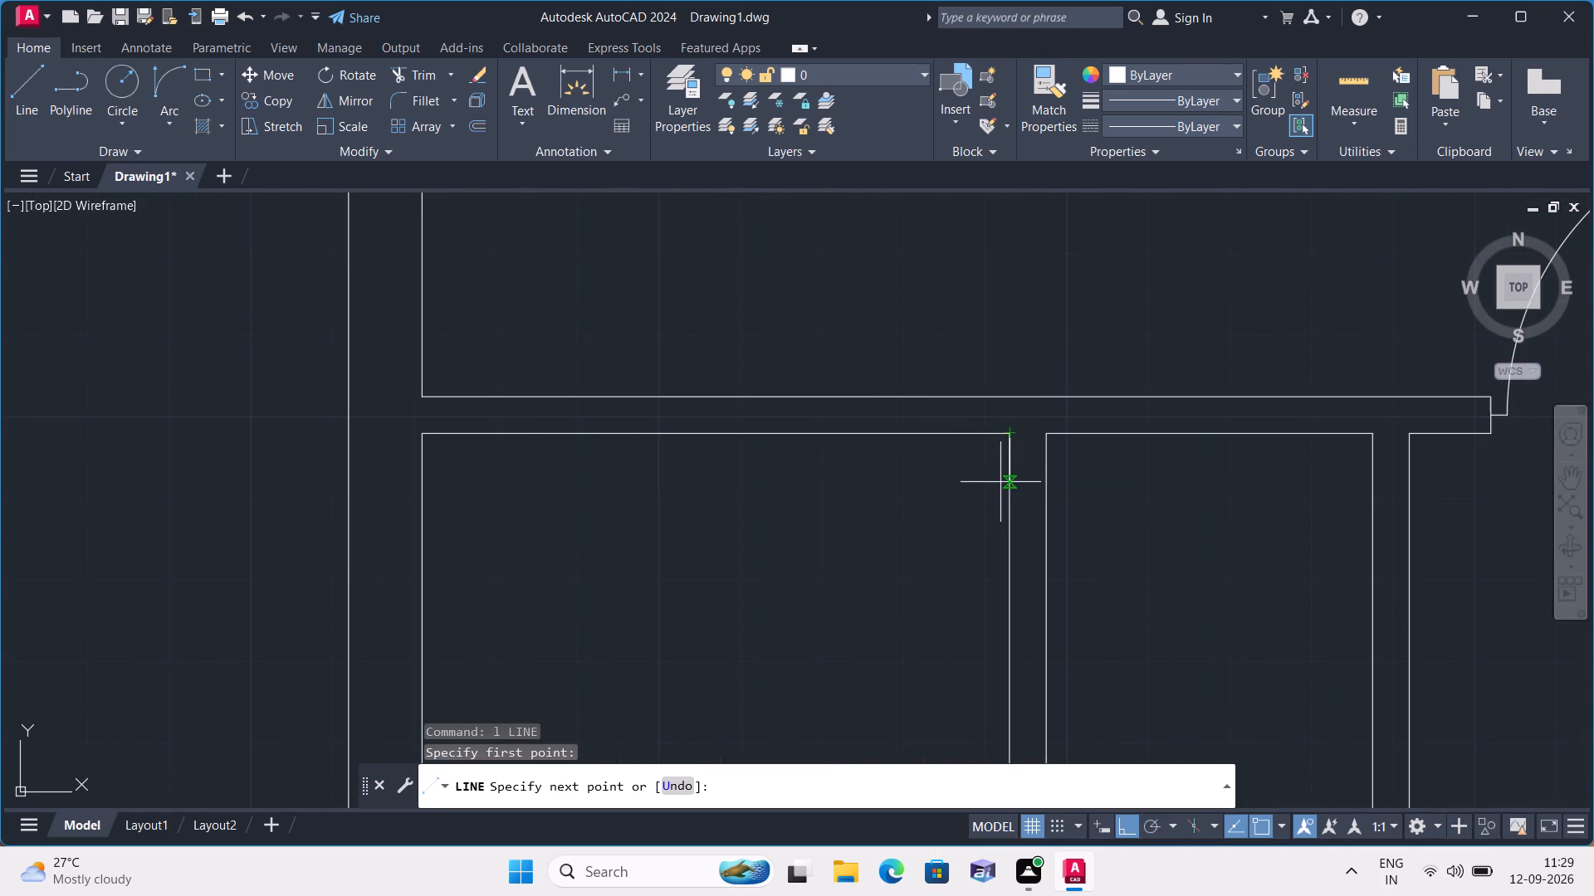
{"action": "type", "text": "6\""}
{"action": "key", "text": "space"}
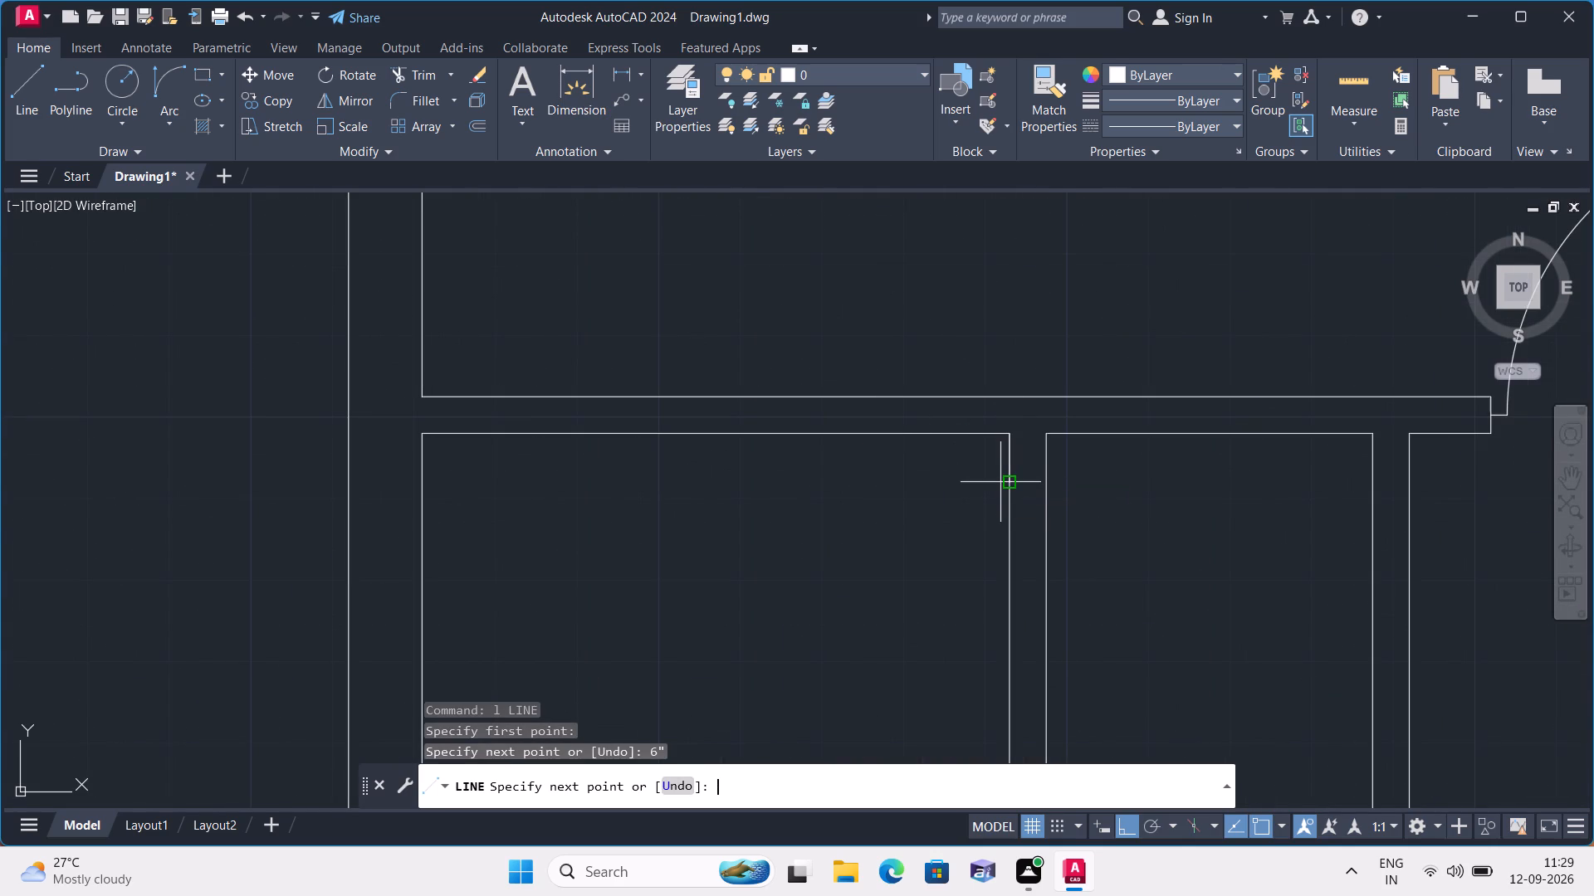
{"action": "left_click", "coordinate": [1047, 480]}
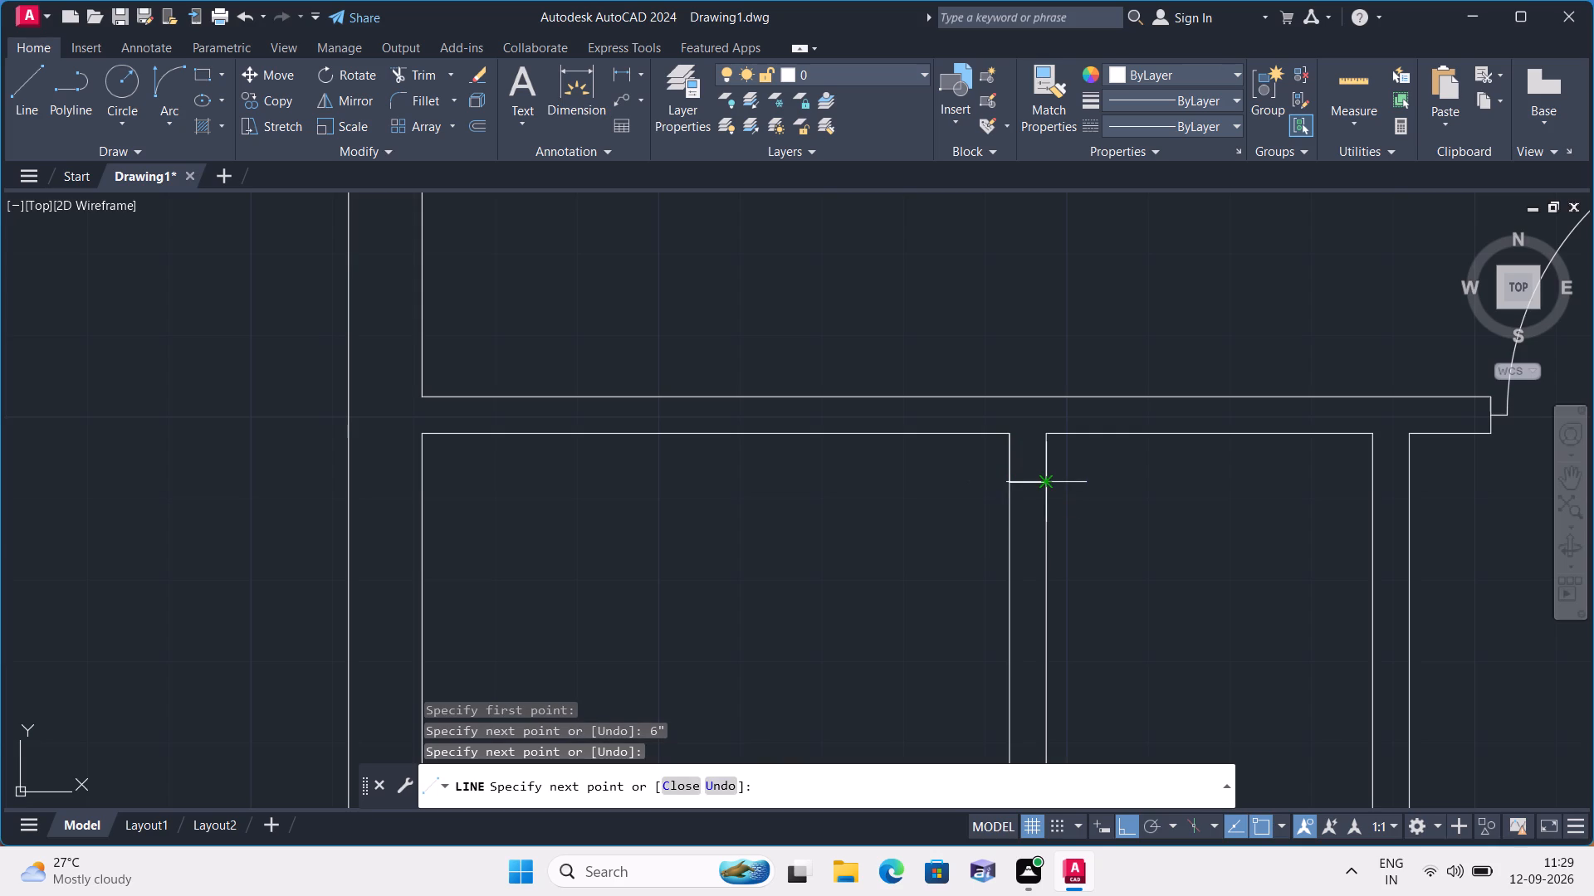
{"action": "key", "text": "space"}
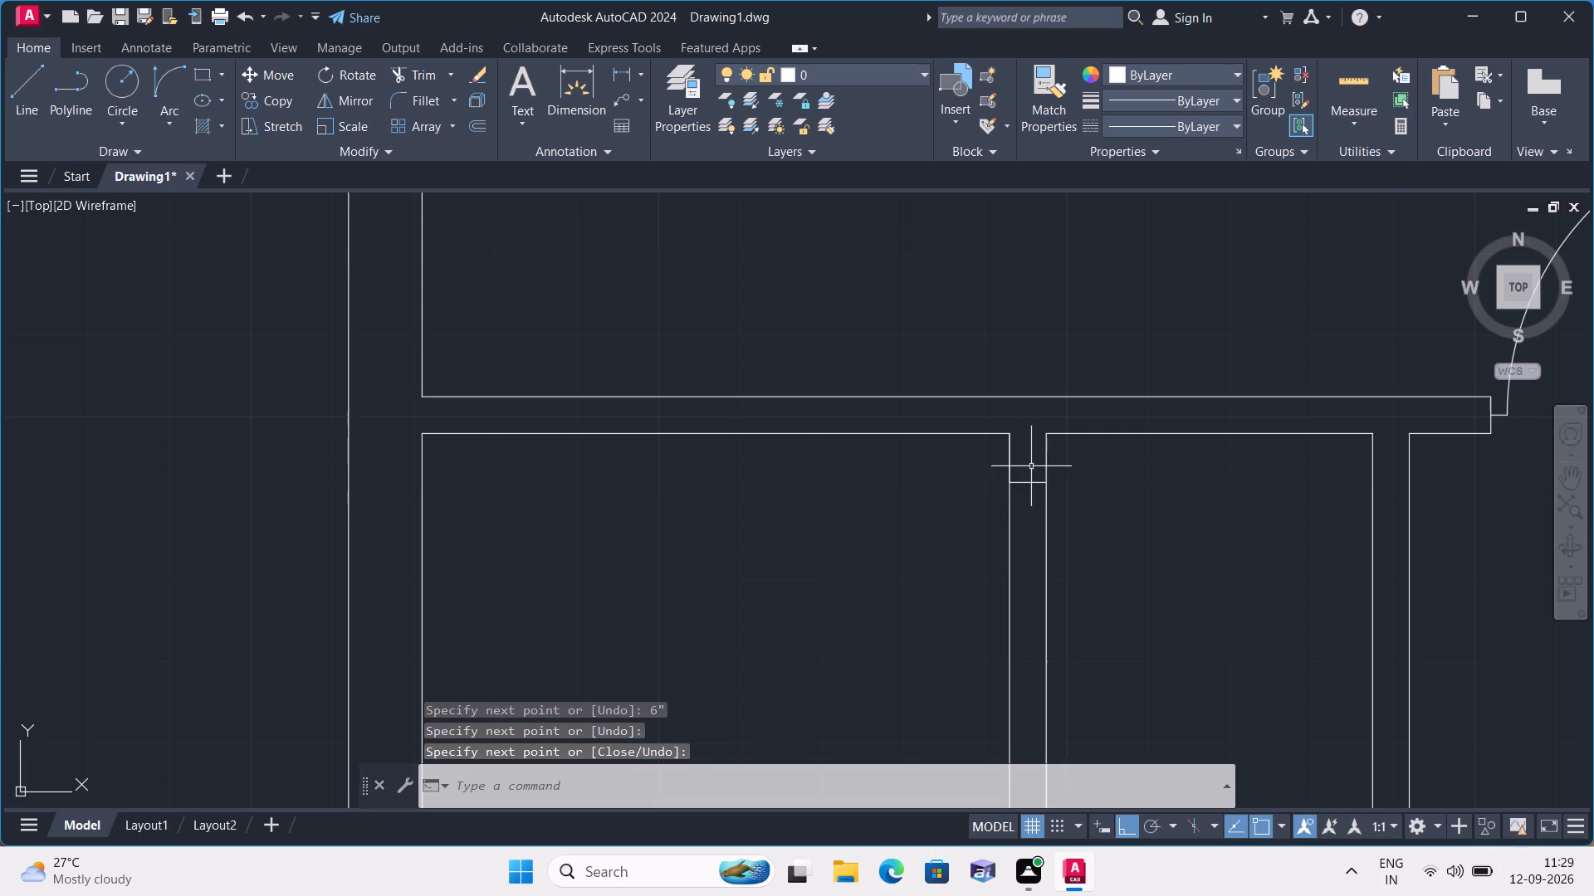
Delete the 6" vertical helper line on the middle partition's left face.
{"action": "left_click", "coordinate": [1009, 470]}
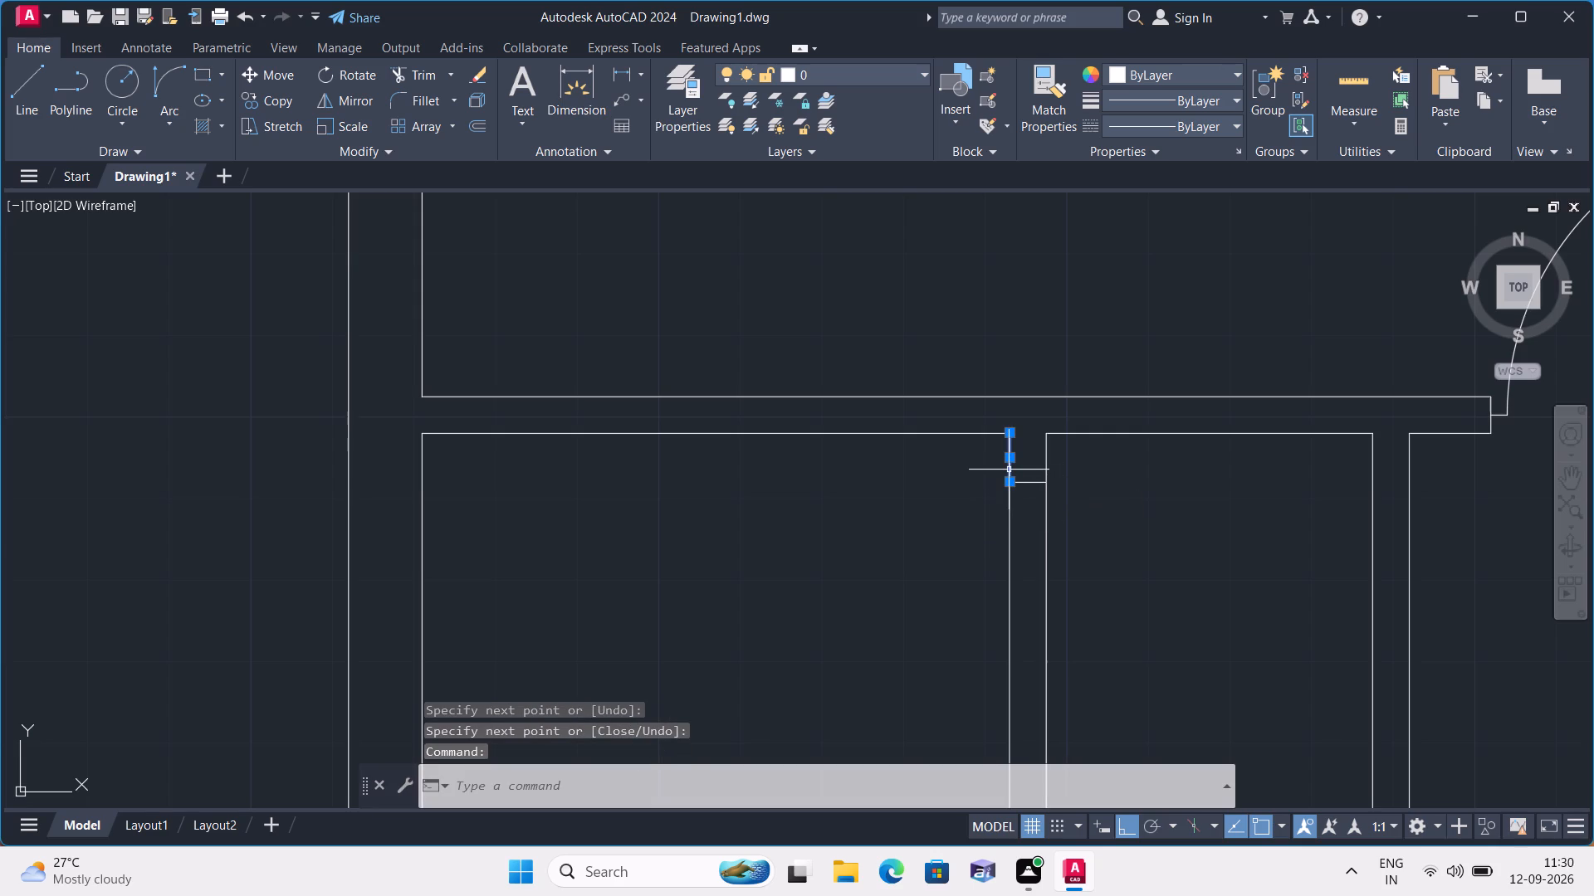
{"action": "key", "text": "Delete"}
Draw consecutive 2", 2' and 2" lines downward from the jamb line's midpoint, ending across at the middle partition's right face.
{"action": "type", "text": "l"}
{"action": "key", "text": "space"}
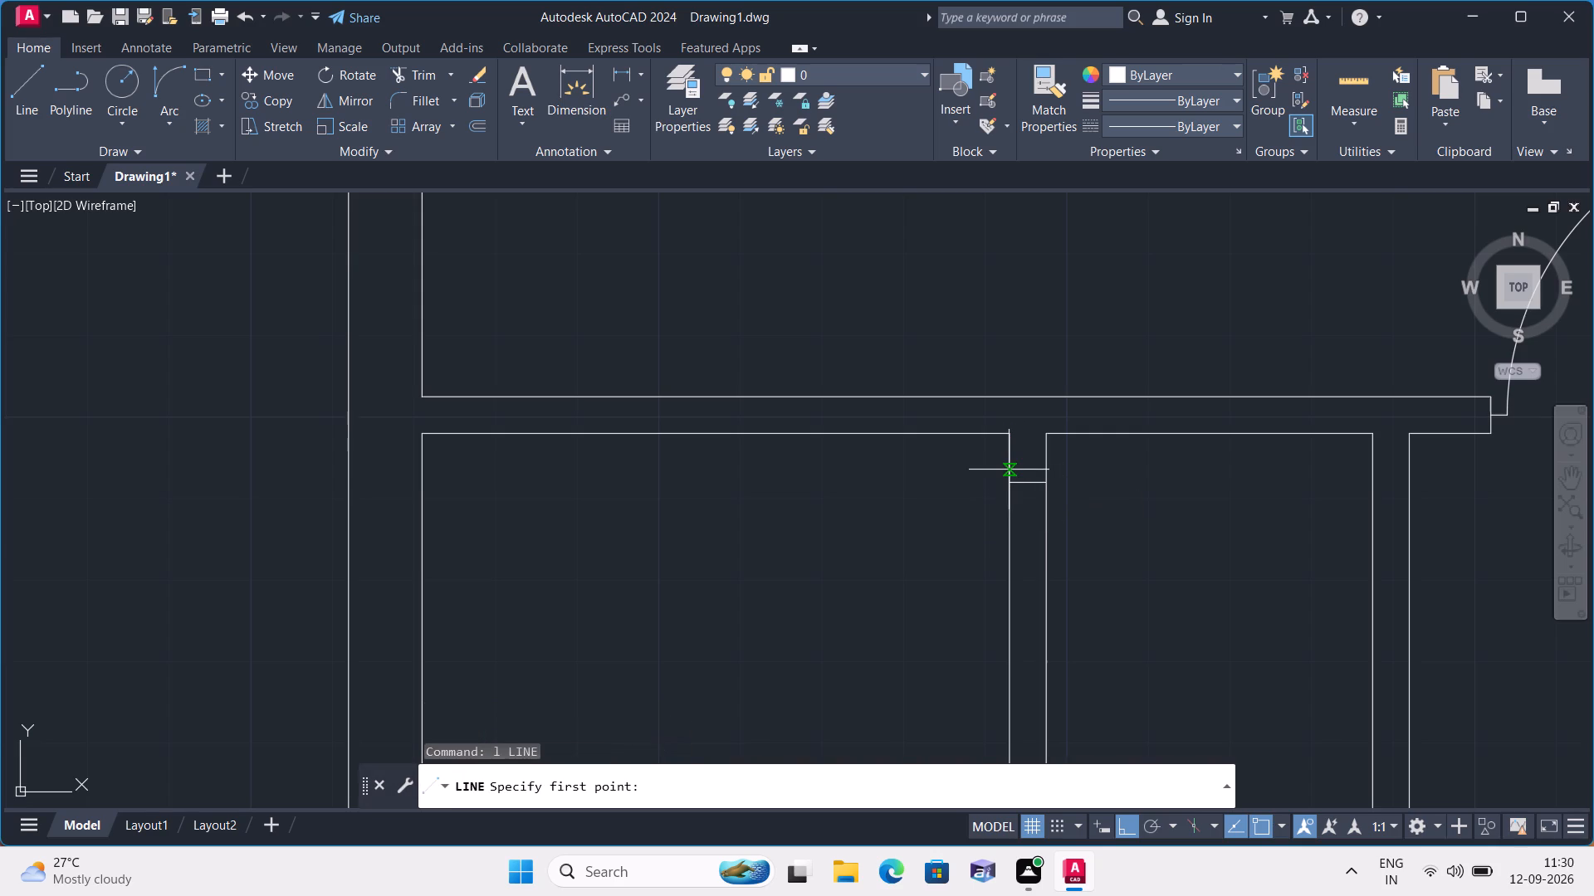
{"action": "left_click", "coordinate": [1029, 483]}
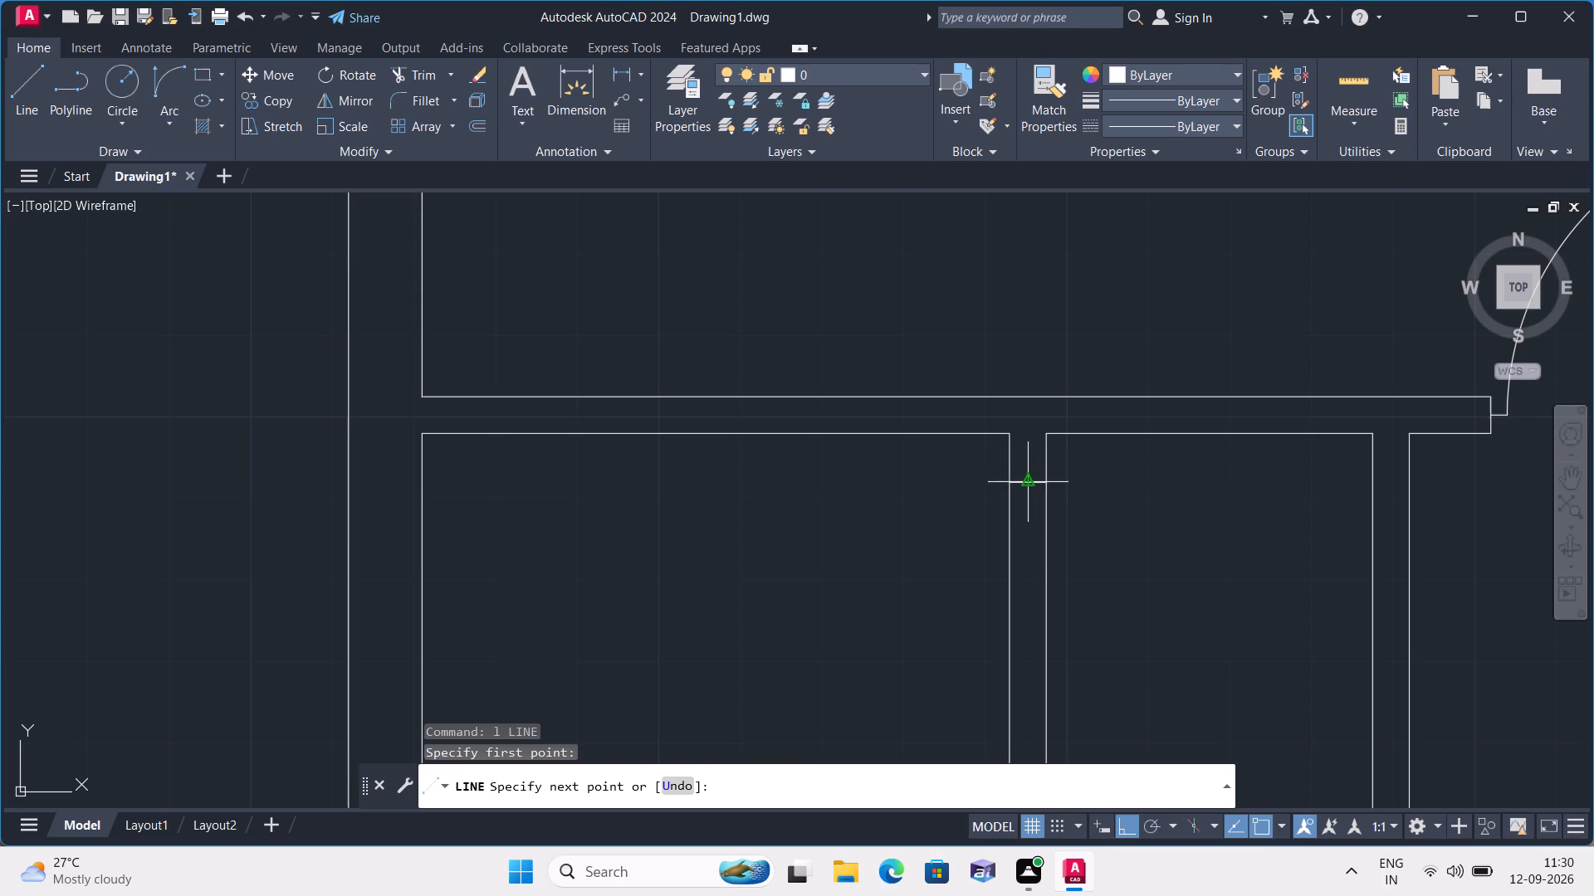
{"action": "type", "text": "2\""}
{"action": "key", "text": "space"}
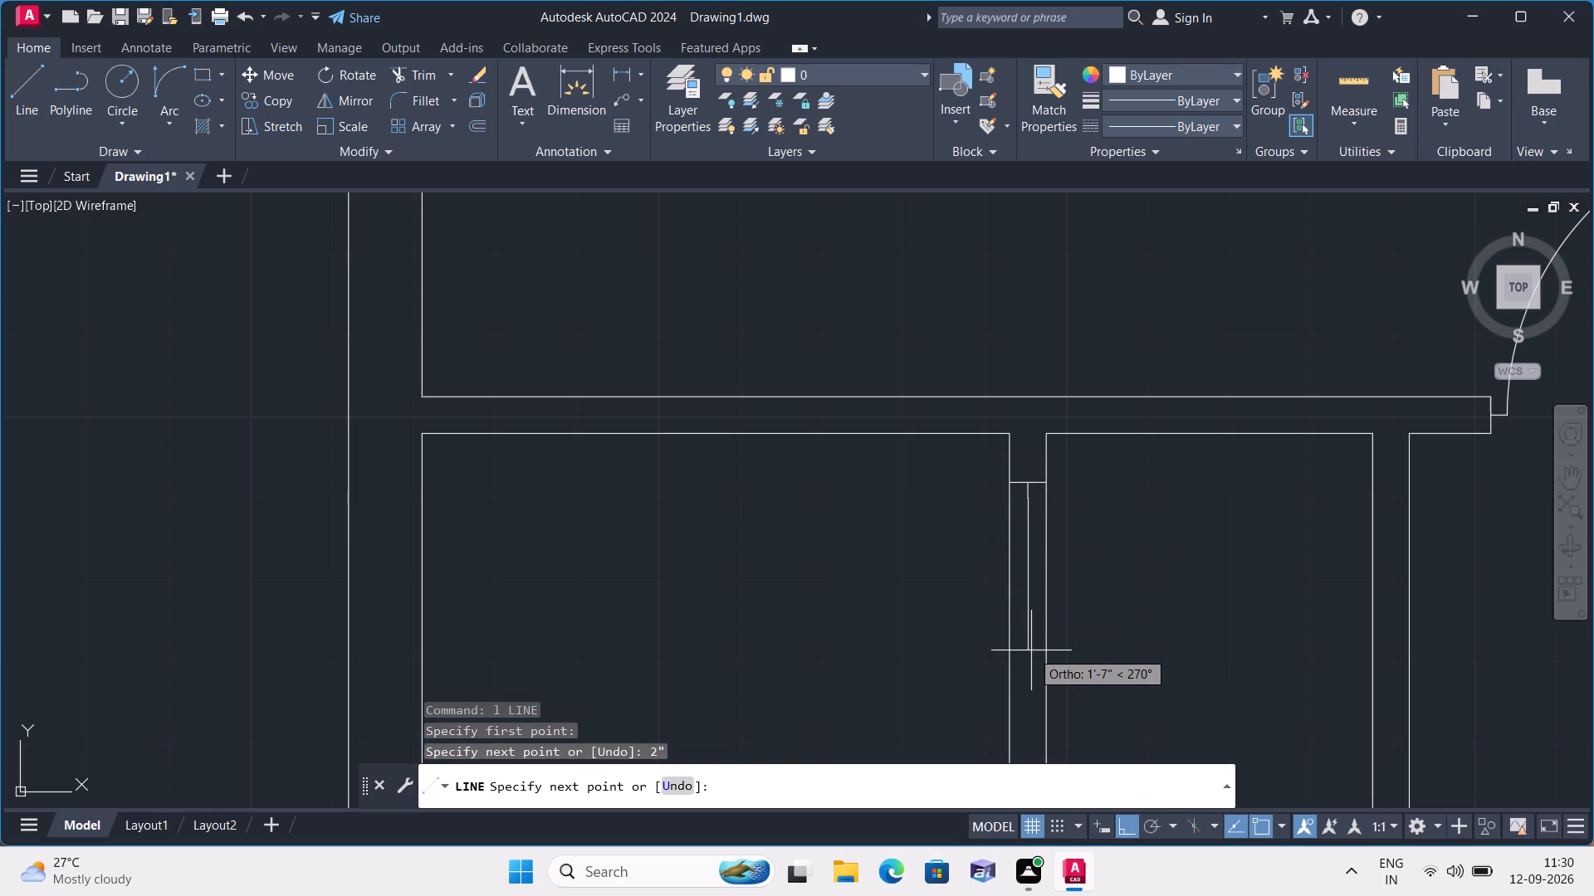
{"action": "type", "text": "2'"}
{"action": "key", "text": "space"}
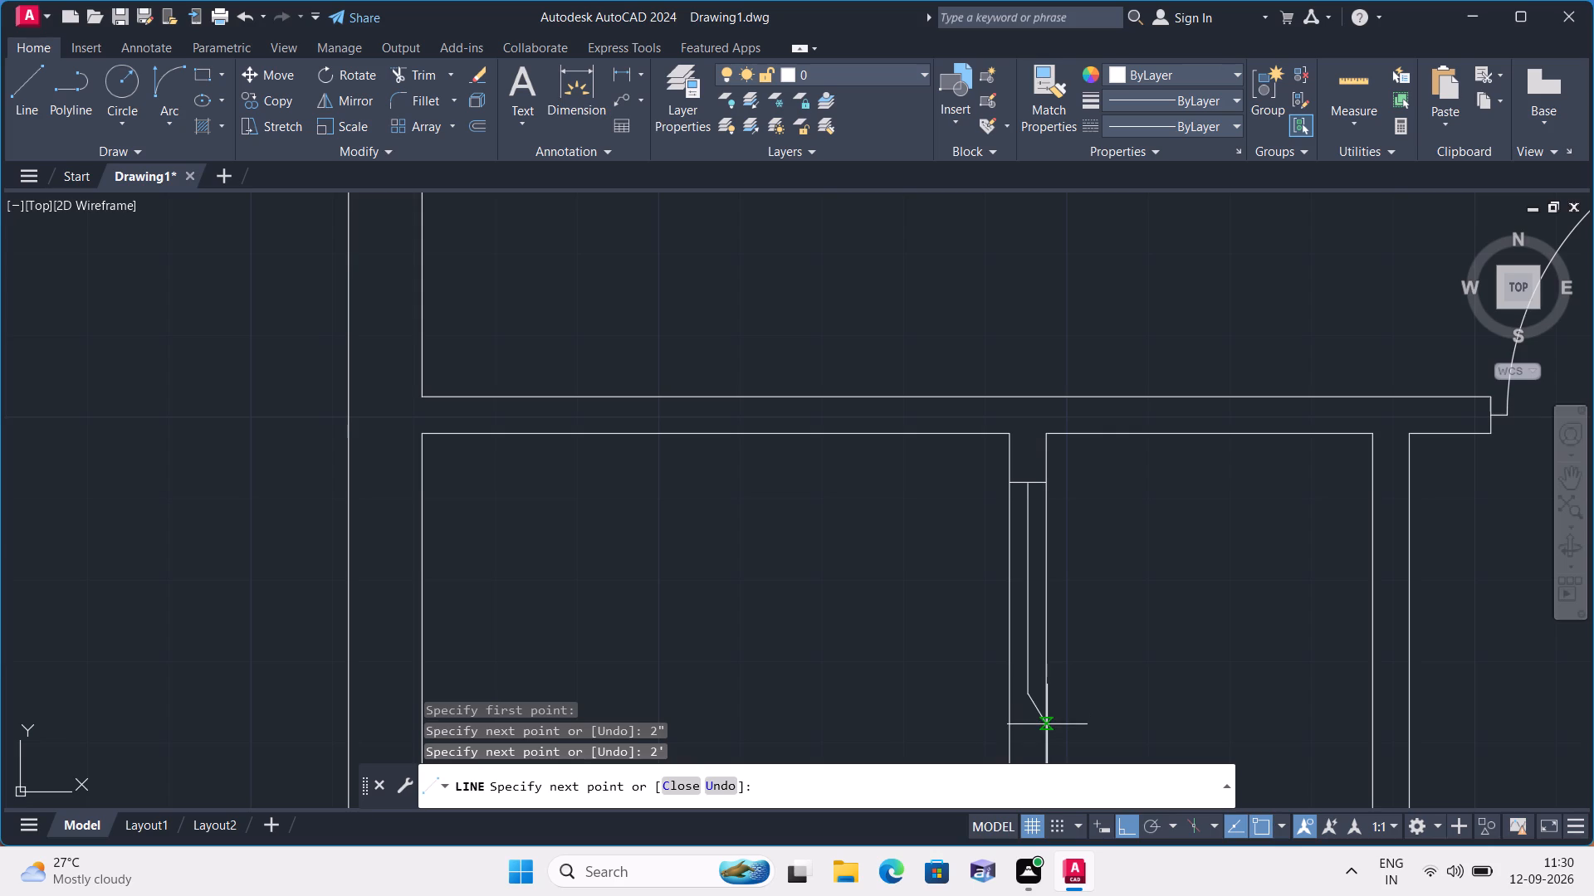
{"action": "type", "text": "2\""}
{"action": "key", "text": "space"}
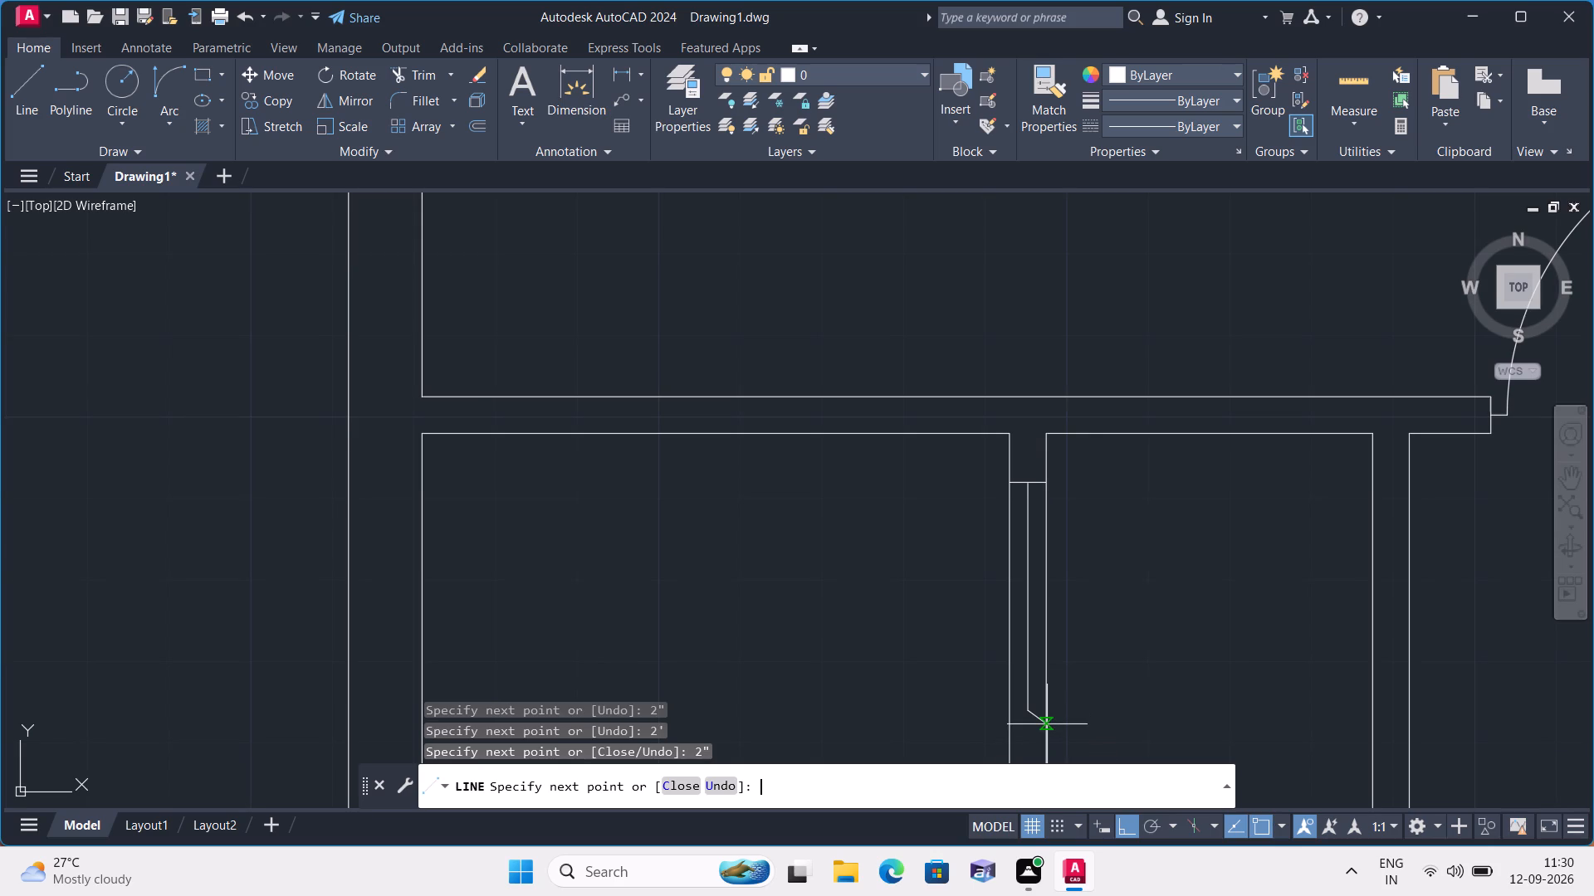
{"action": "left_click", "coordinate": [1051, 708]}
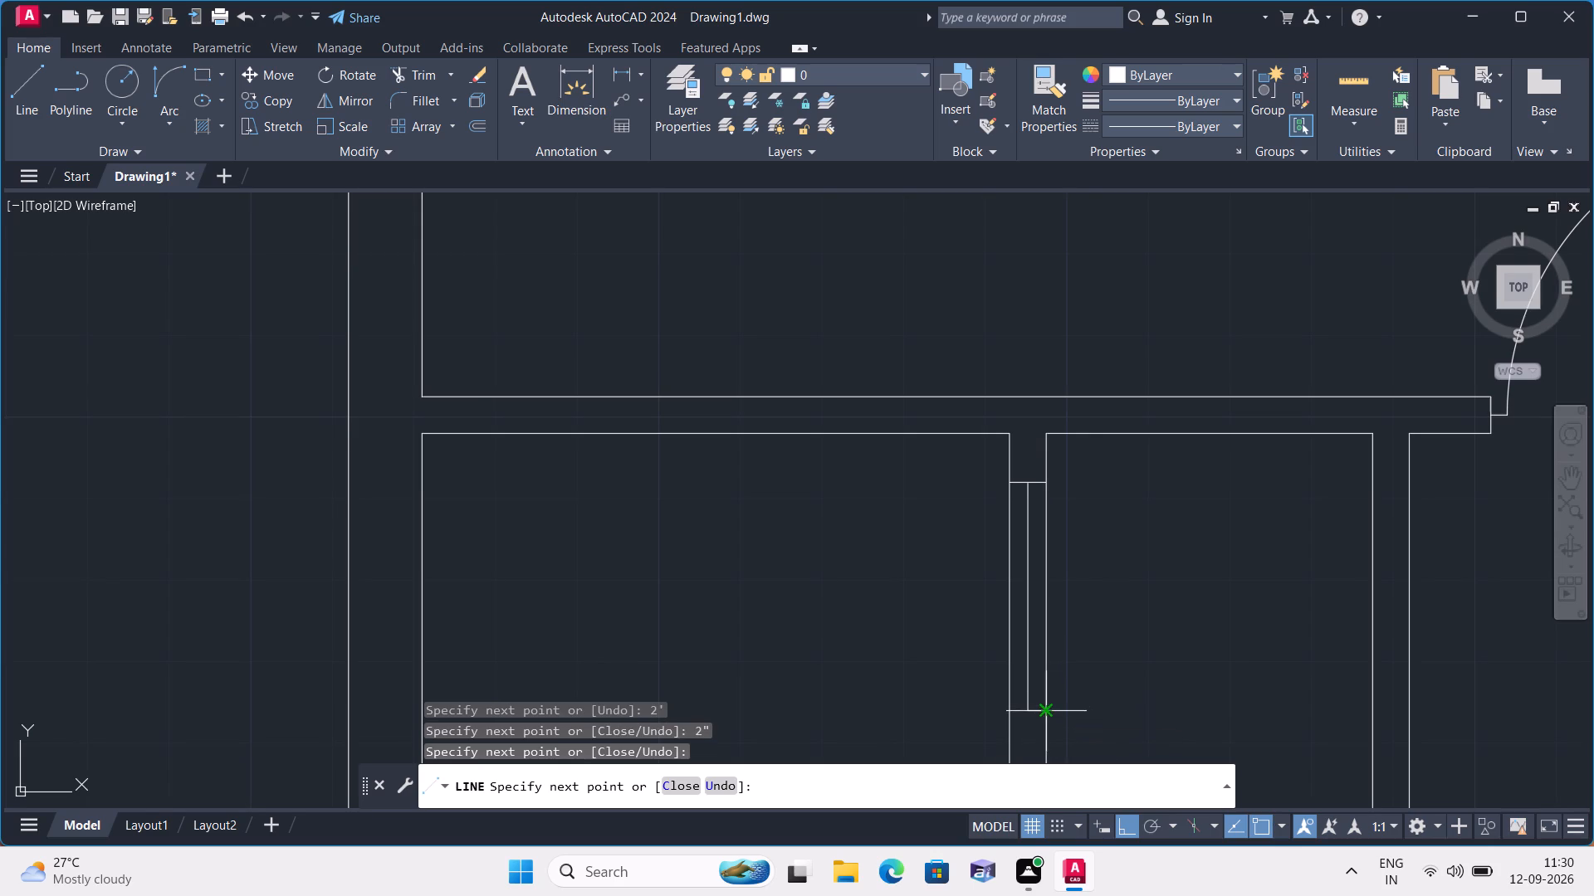
{"action": "key", "text": "space"}
Complete the lower jamb with a line from the centre line's lower end to the middle partition's left face.
{"action": "key", "text": "space"}
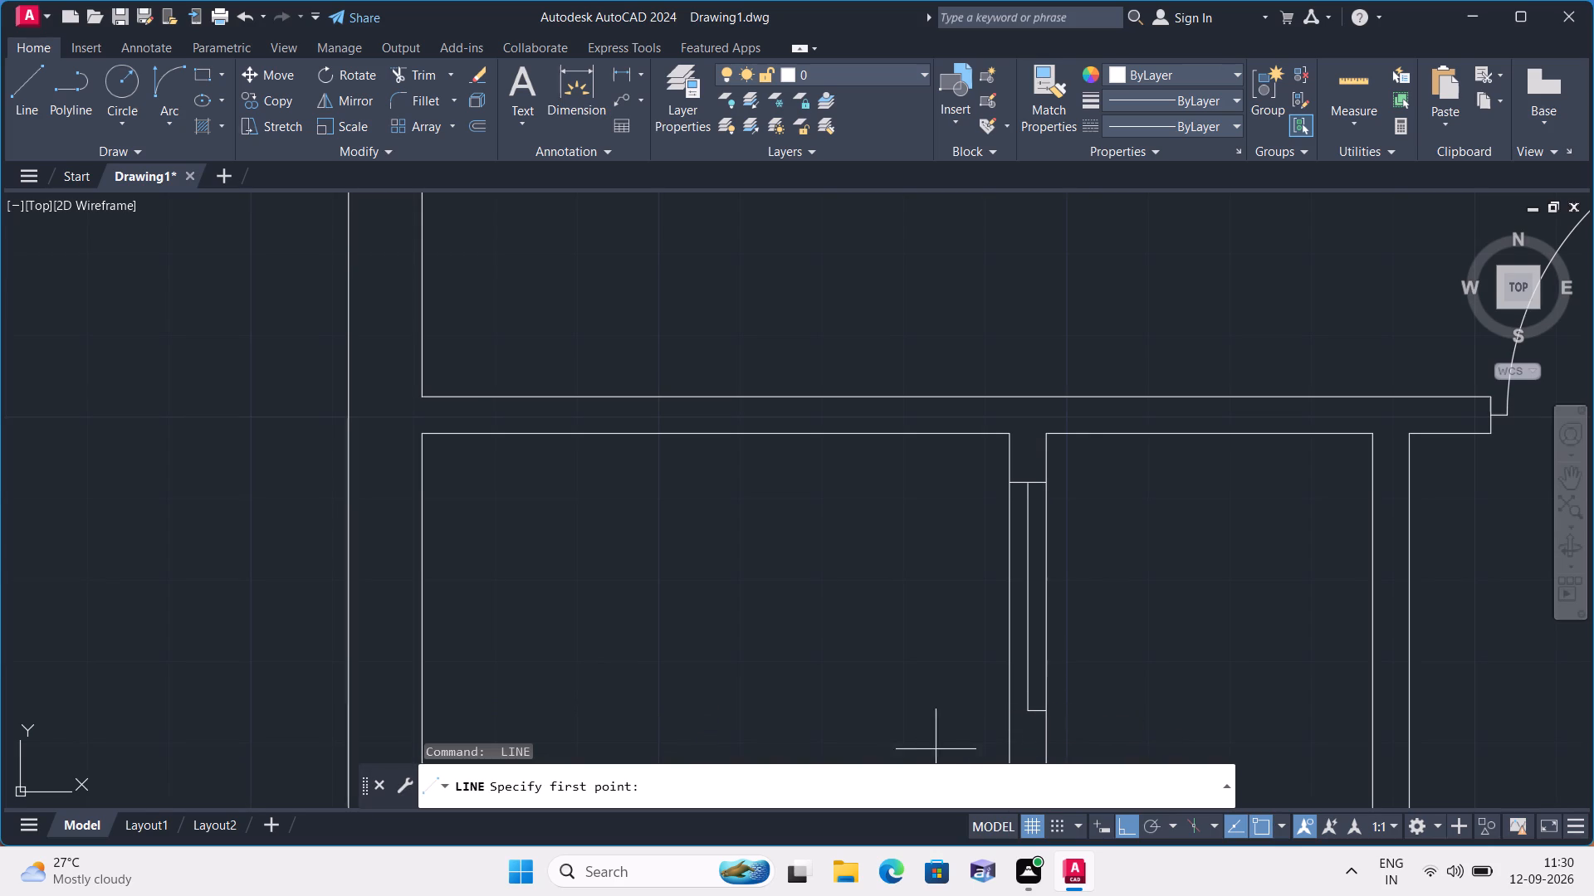
{"action": "left_click", "coordinate": [1029, 710]}
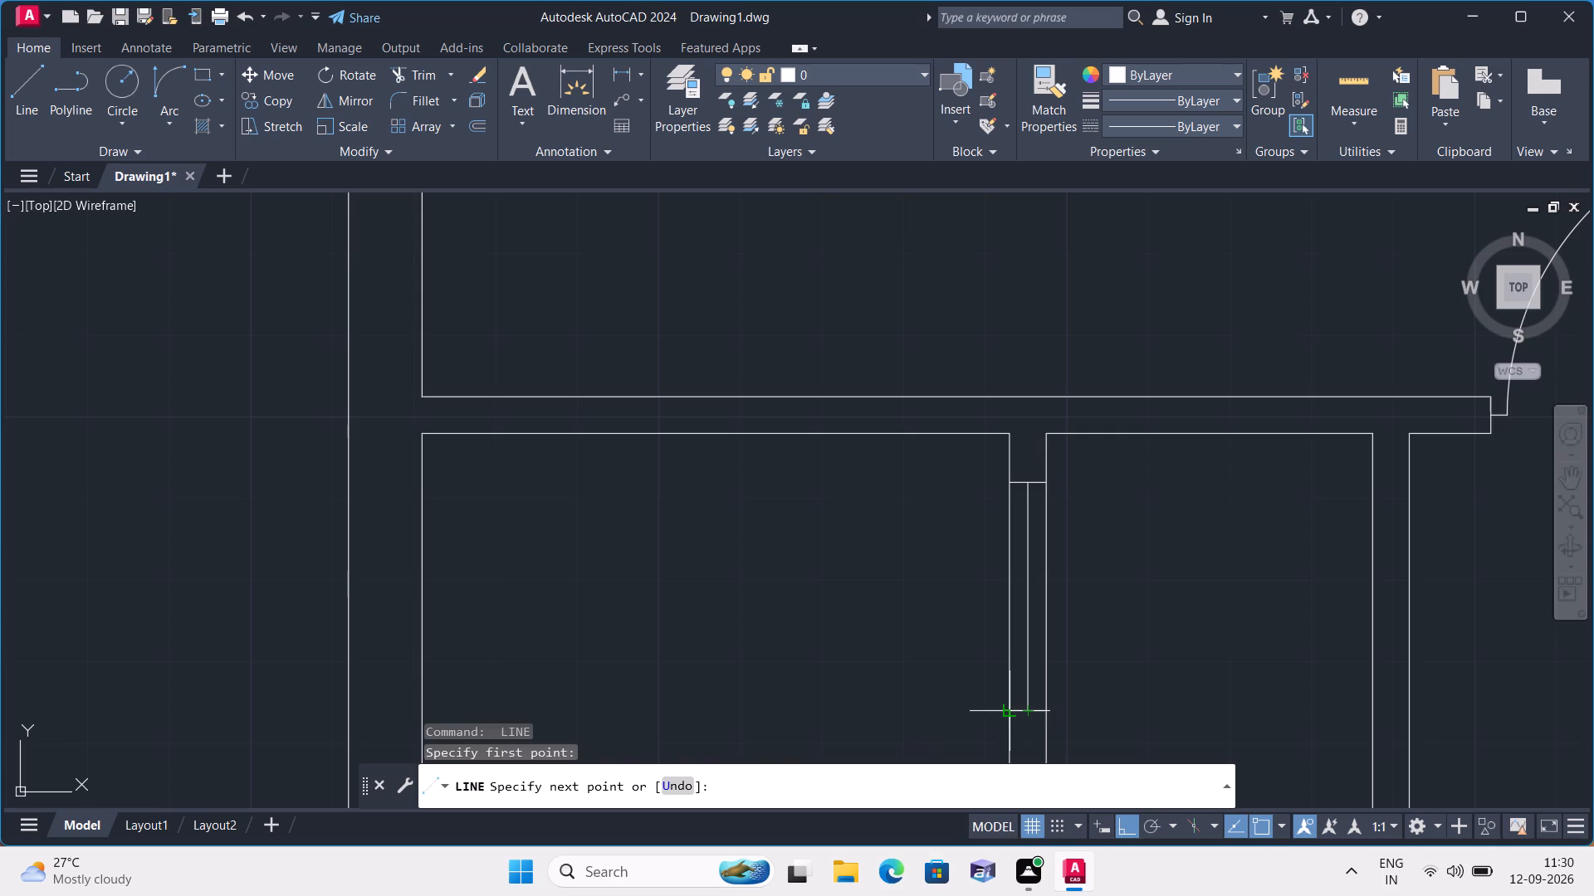
{"action": "left_click", "coordinate": [1010, 717]}
{"action": "key", "text": "space"}
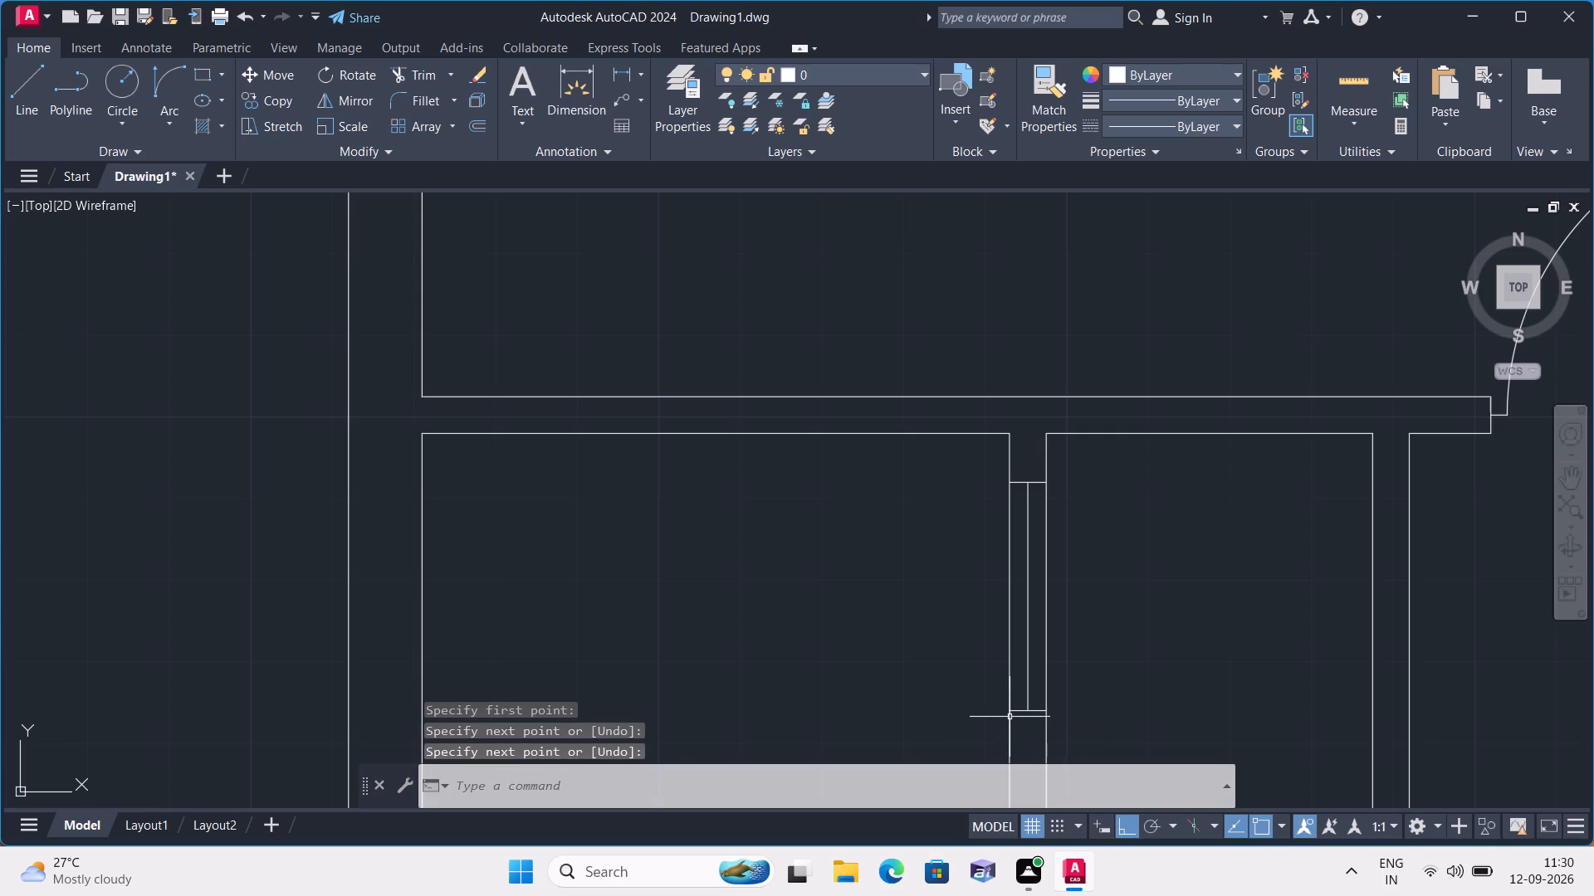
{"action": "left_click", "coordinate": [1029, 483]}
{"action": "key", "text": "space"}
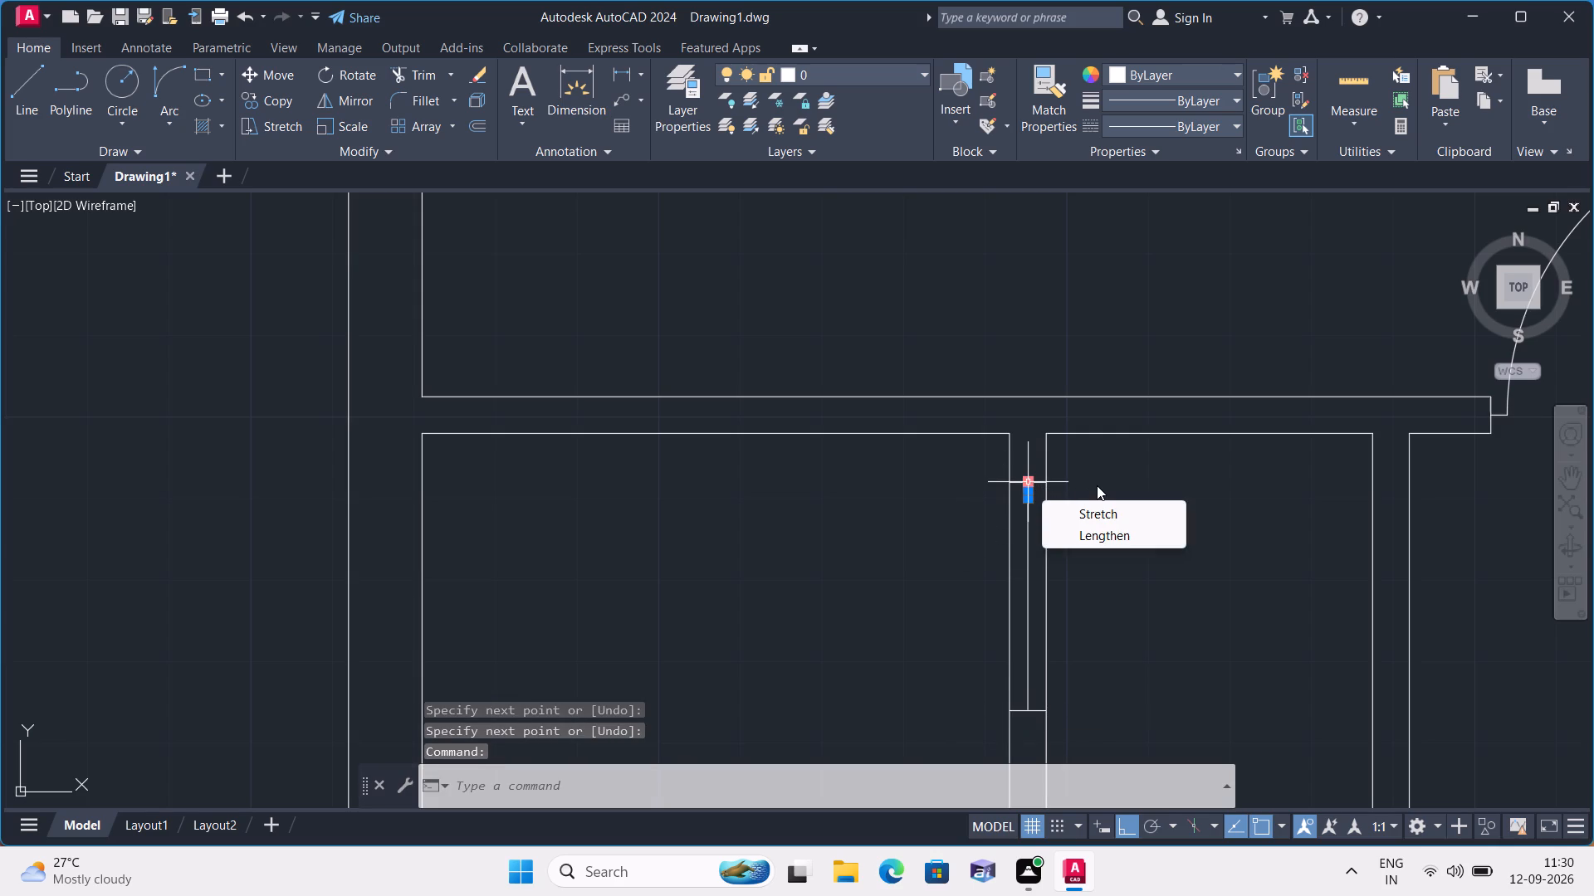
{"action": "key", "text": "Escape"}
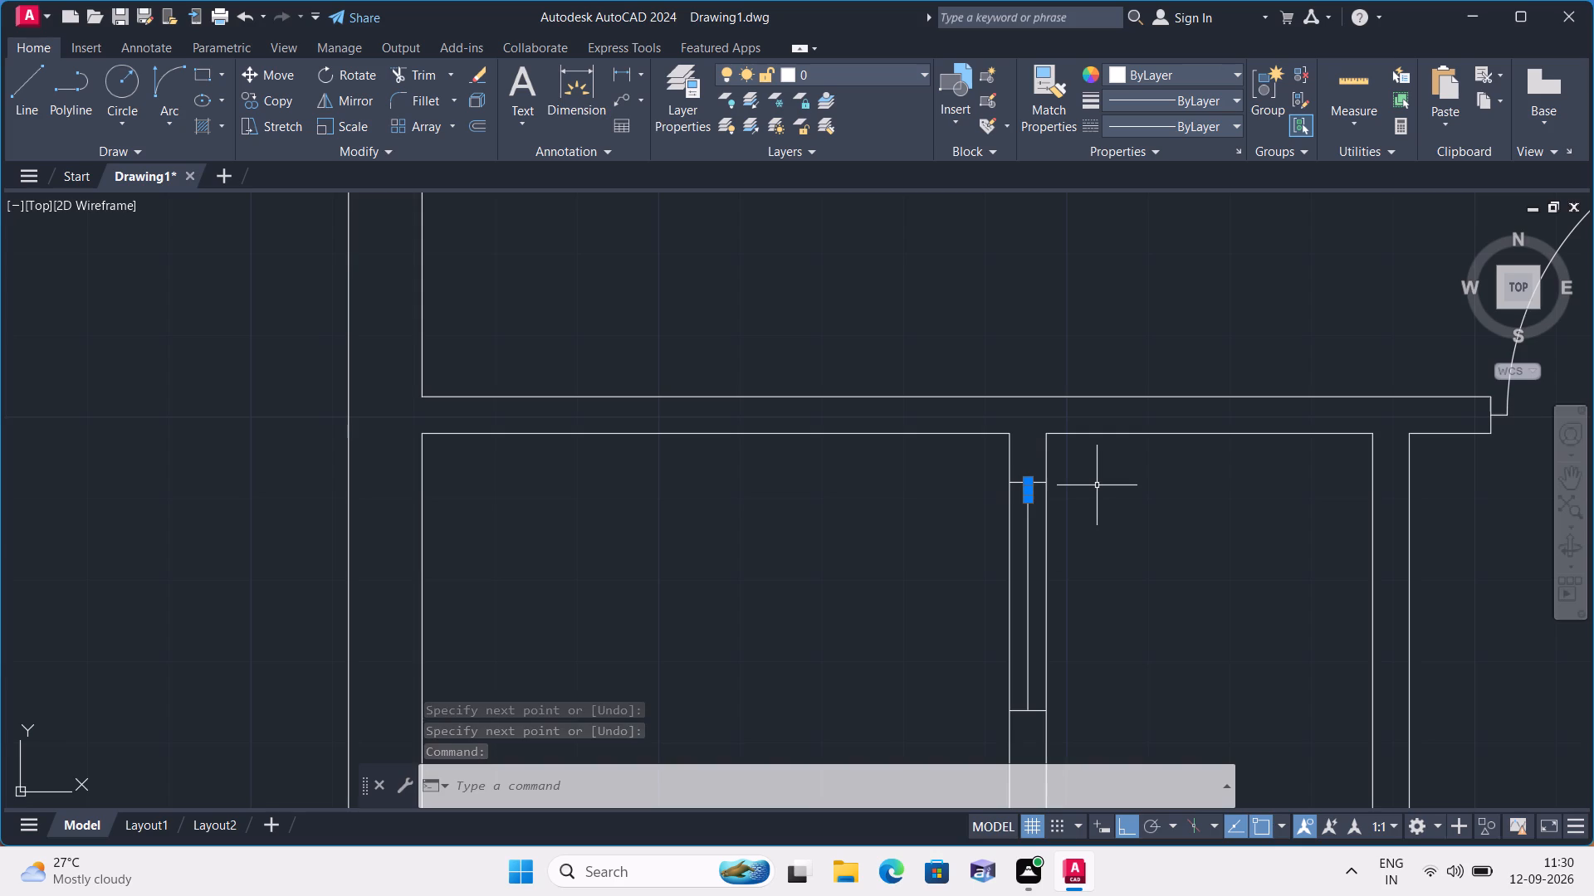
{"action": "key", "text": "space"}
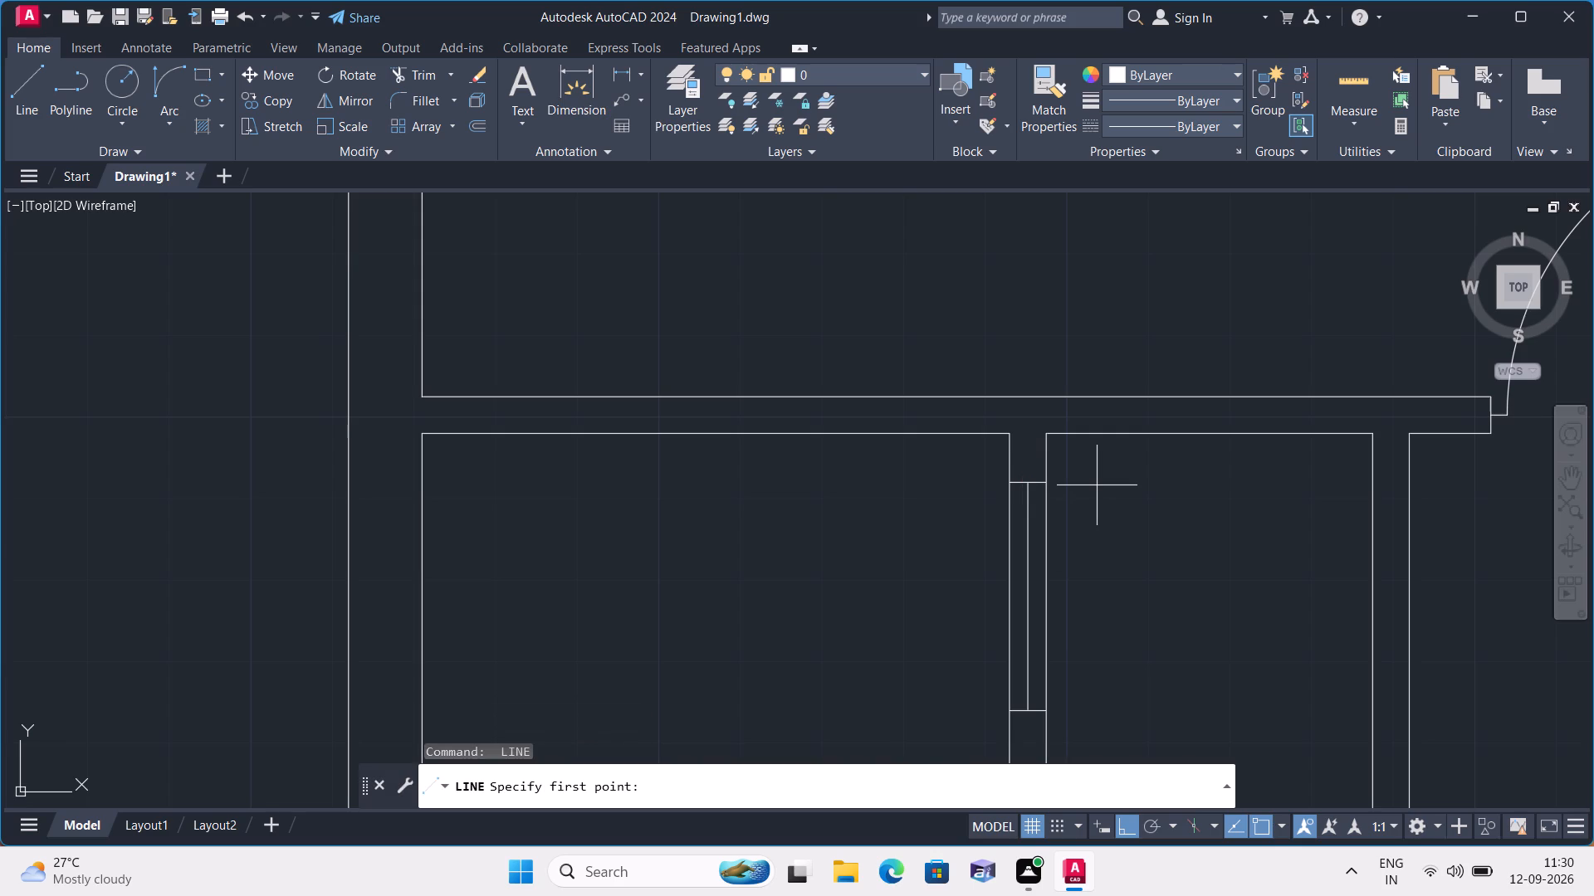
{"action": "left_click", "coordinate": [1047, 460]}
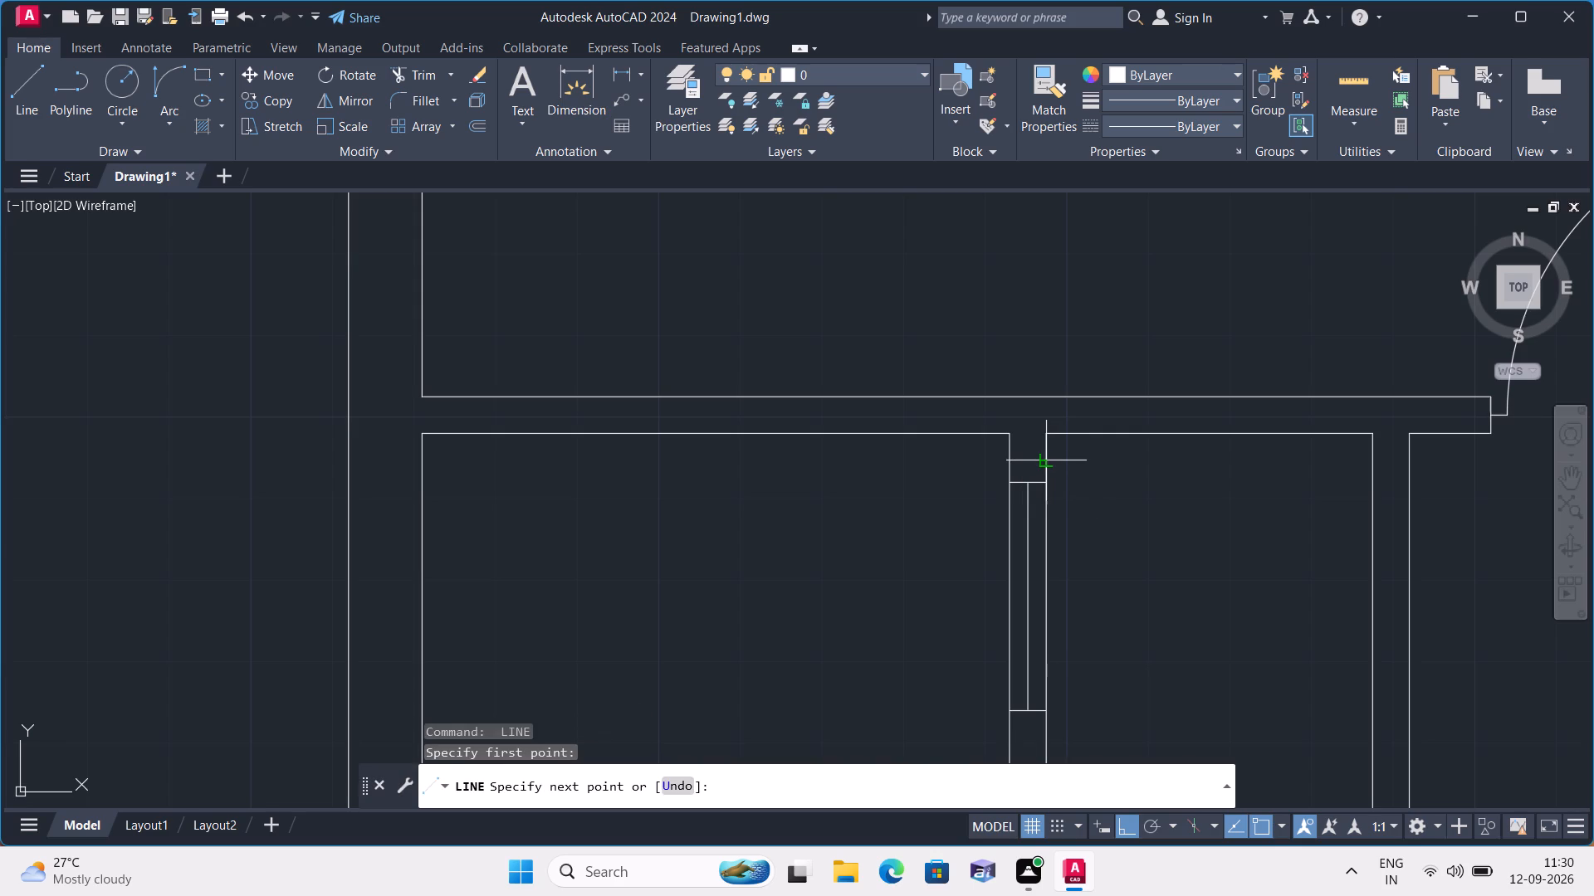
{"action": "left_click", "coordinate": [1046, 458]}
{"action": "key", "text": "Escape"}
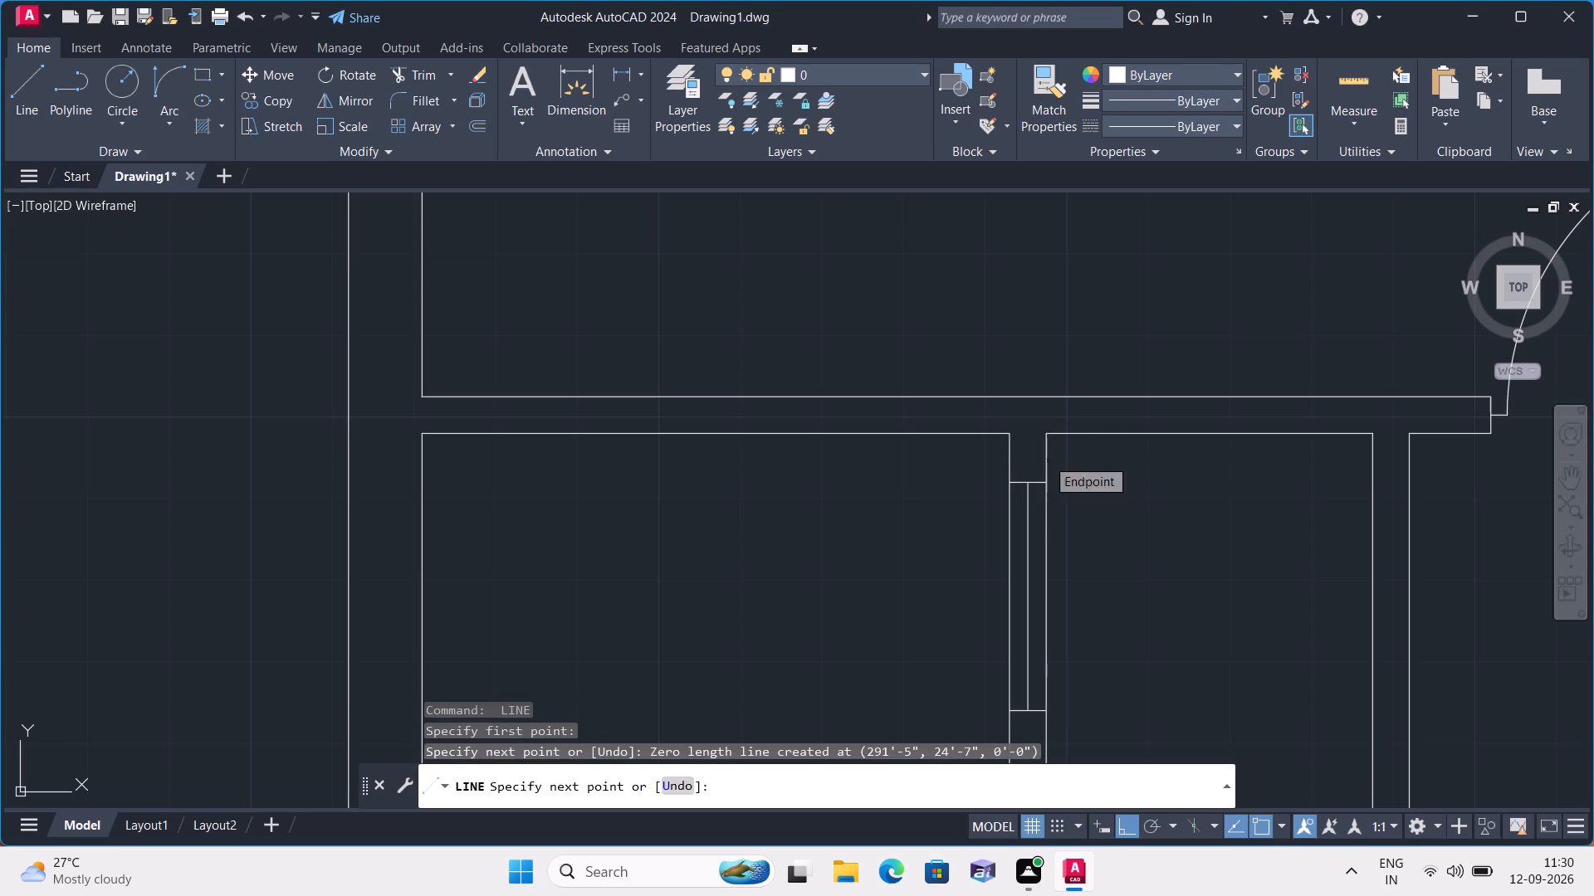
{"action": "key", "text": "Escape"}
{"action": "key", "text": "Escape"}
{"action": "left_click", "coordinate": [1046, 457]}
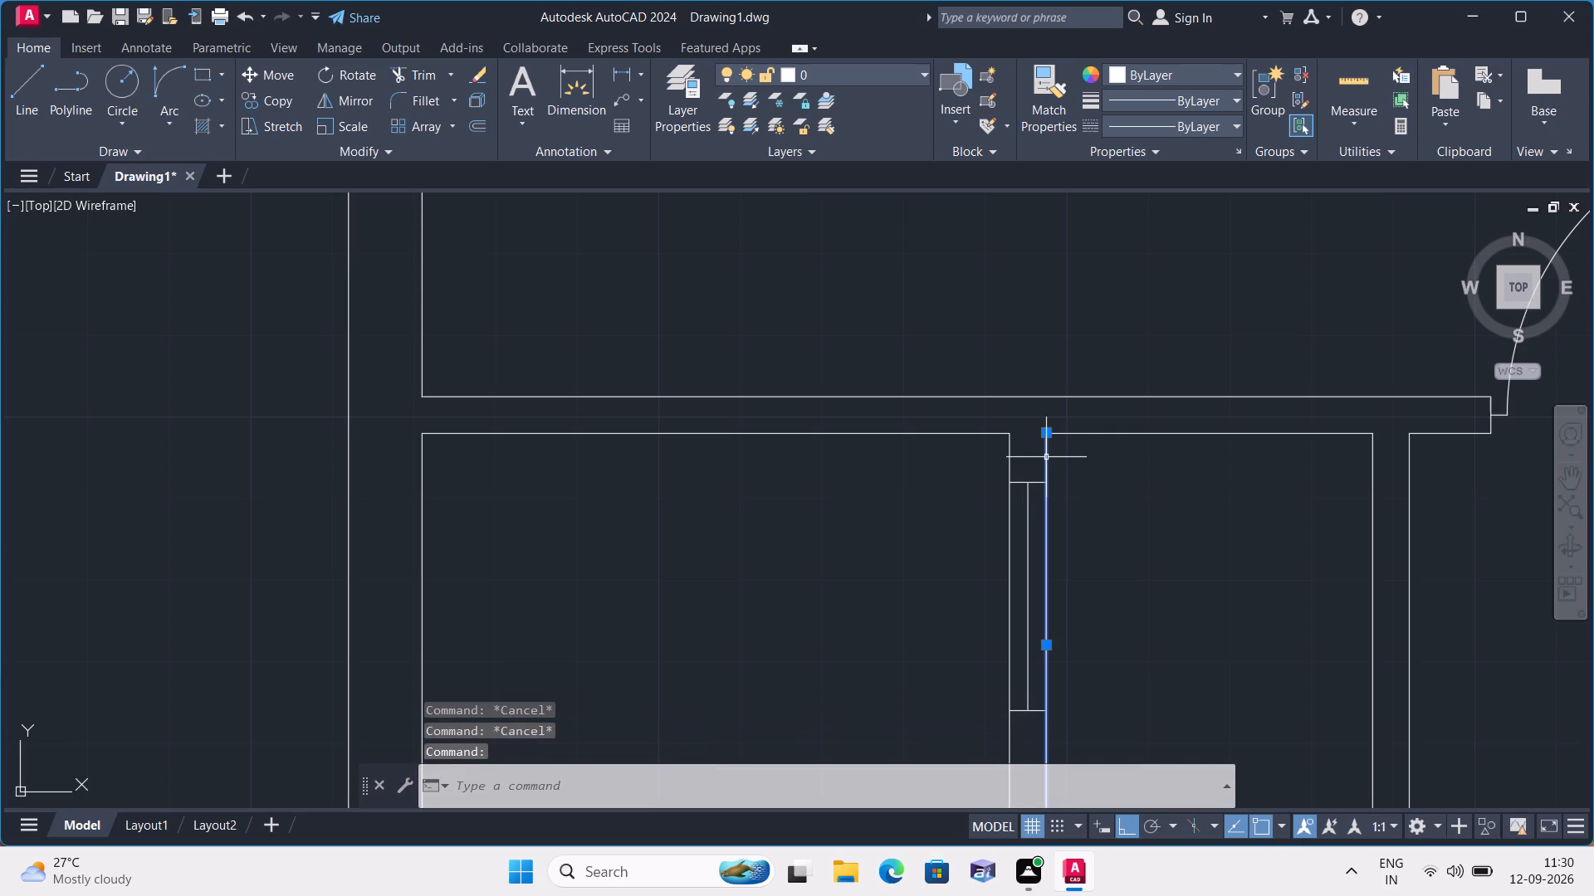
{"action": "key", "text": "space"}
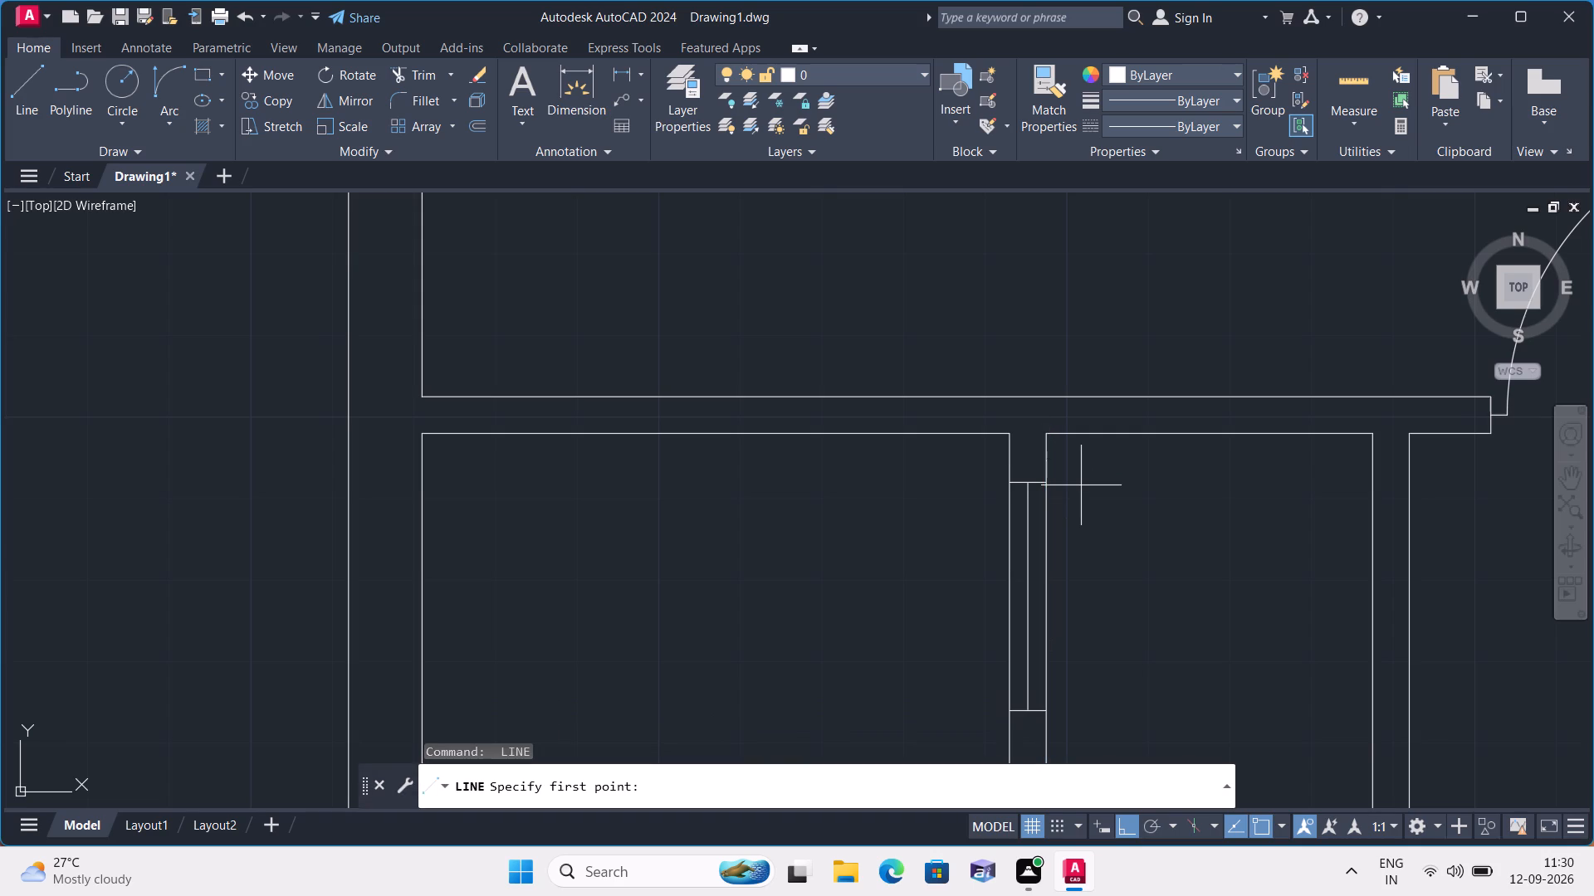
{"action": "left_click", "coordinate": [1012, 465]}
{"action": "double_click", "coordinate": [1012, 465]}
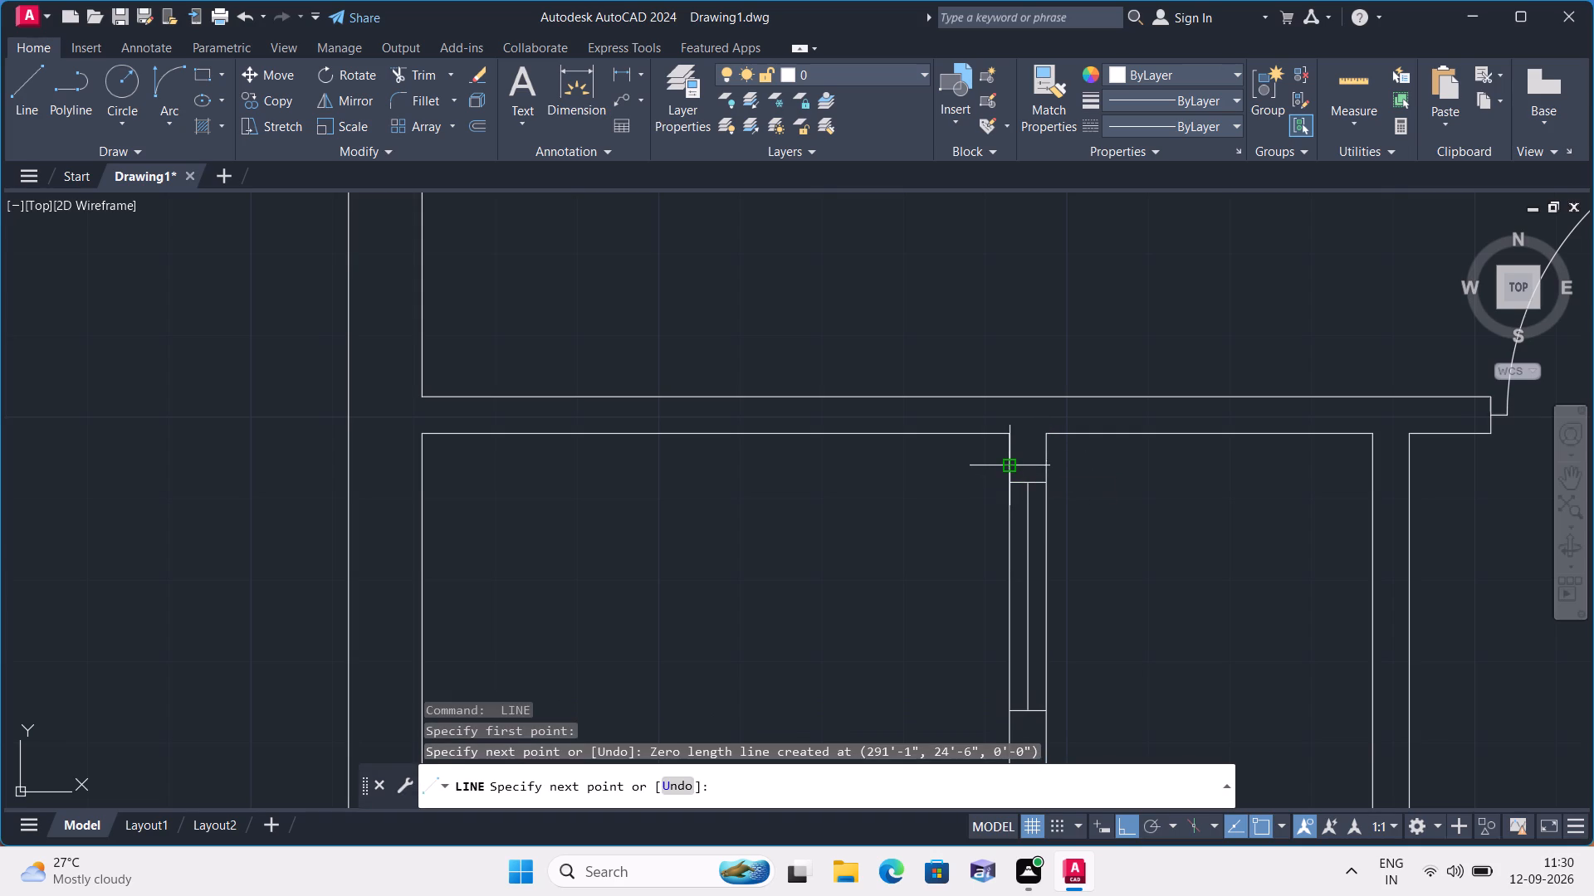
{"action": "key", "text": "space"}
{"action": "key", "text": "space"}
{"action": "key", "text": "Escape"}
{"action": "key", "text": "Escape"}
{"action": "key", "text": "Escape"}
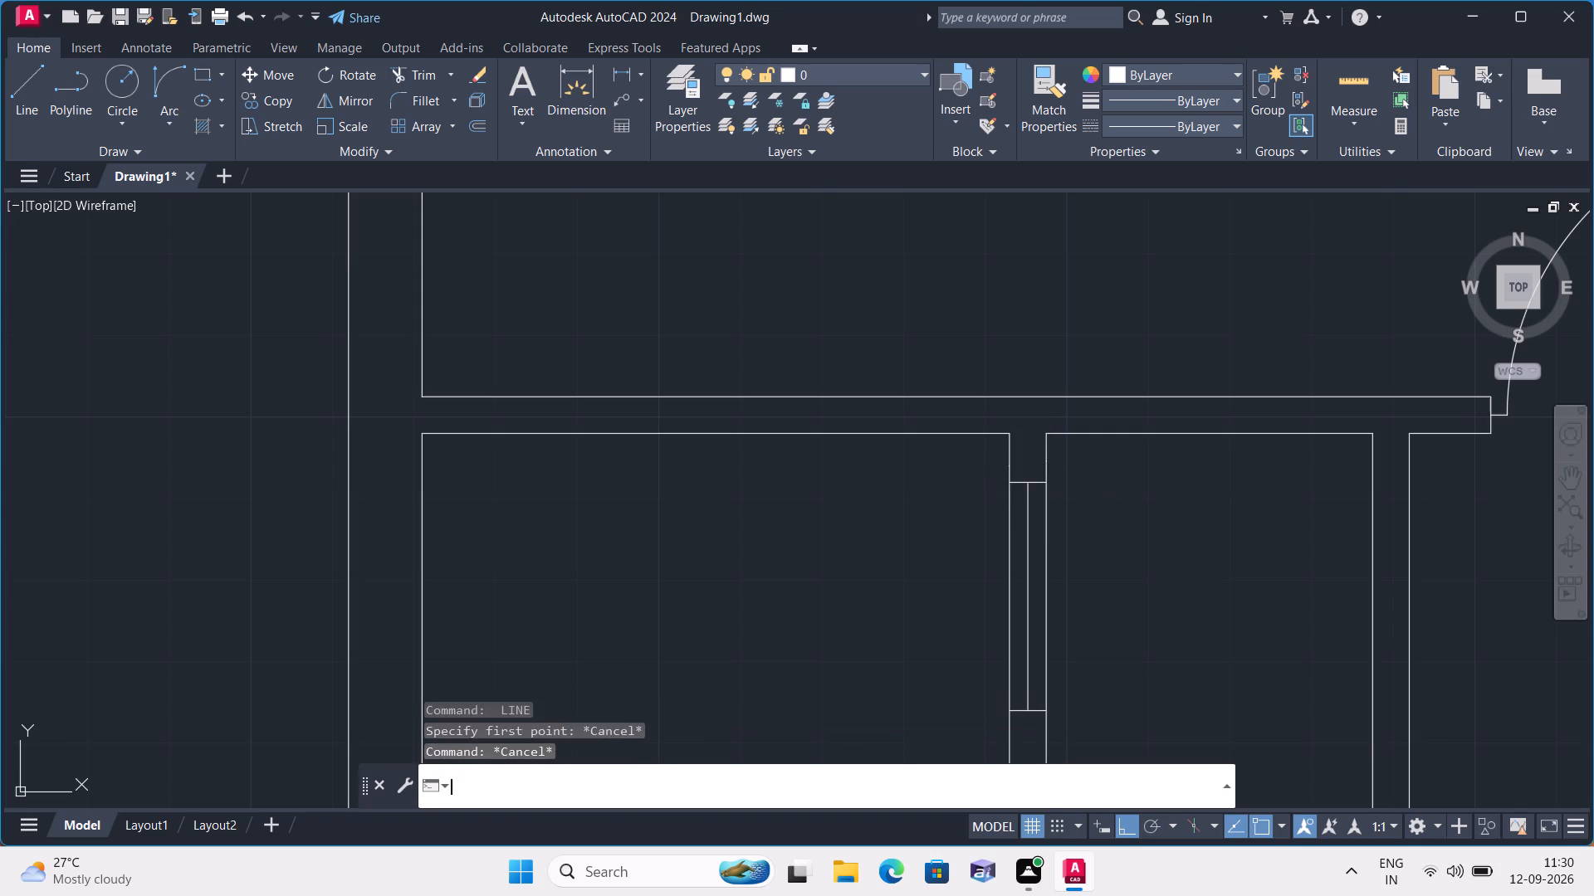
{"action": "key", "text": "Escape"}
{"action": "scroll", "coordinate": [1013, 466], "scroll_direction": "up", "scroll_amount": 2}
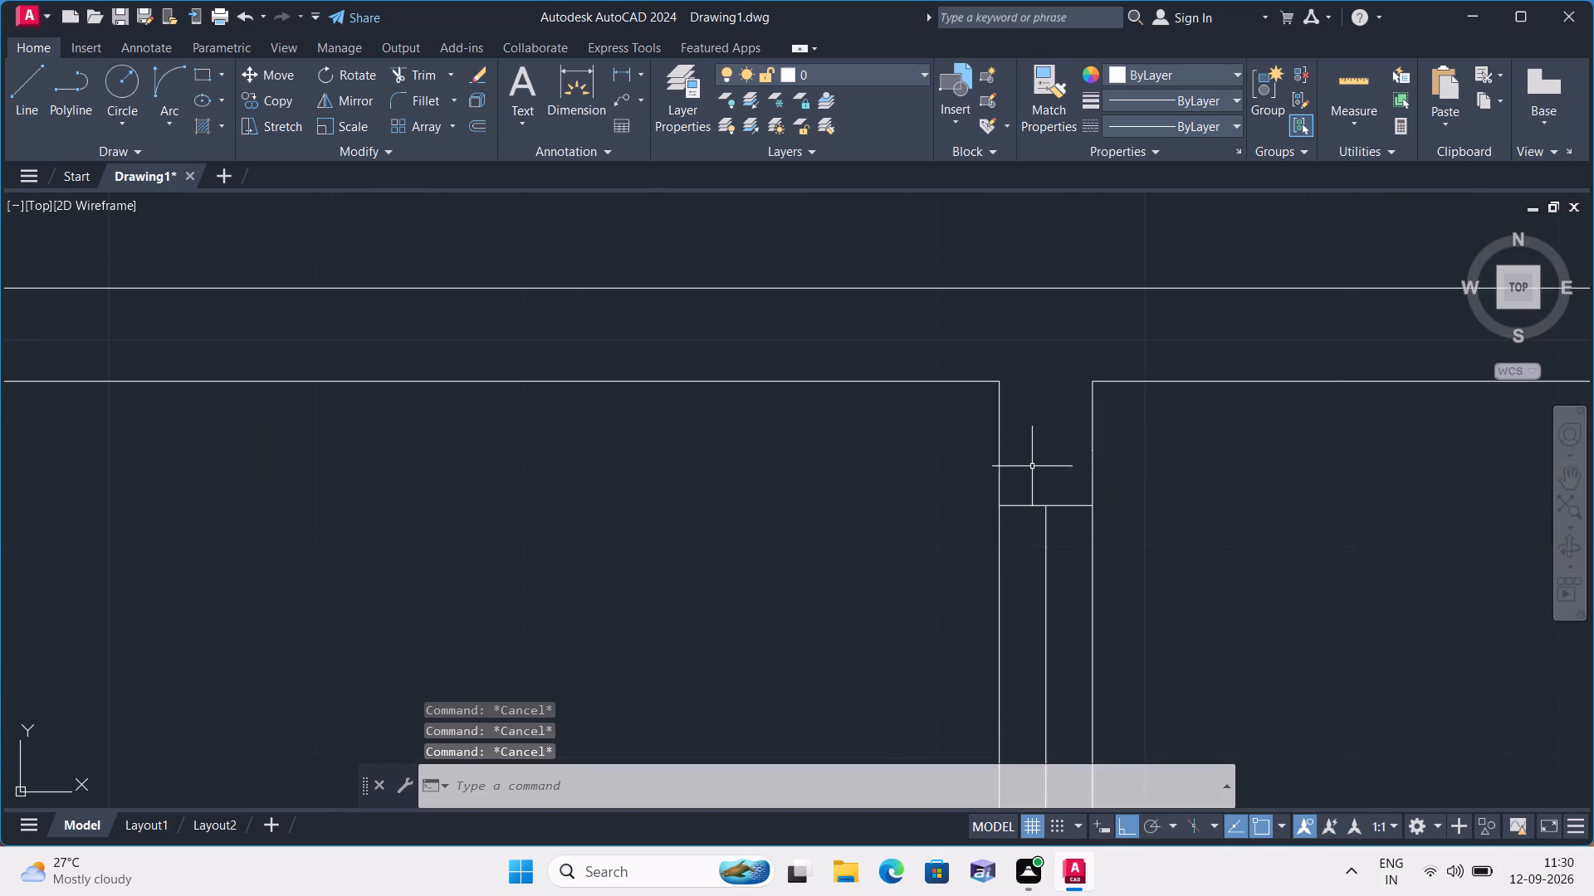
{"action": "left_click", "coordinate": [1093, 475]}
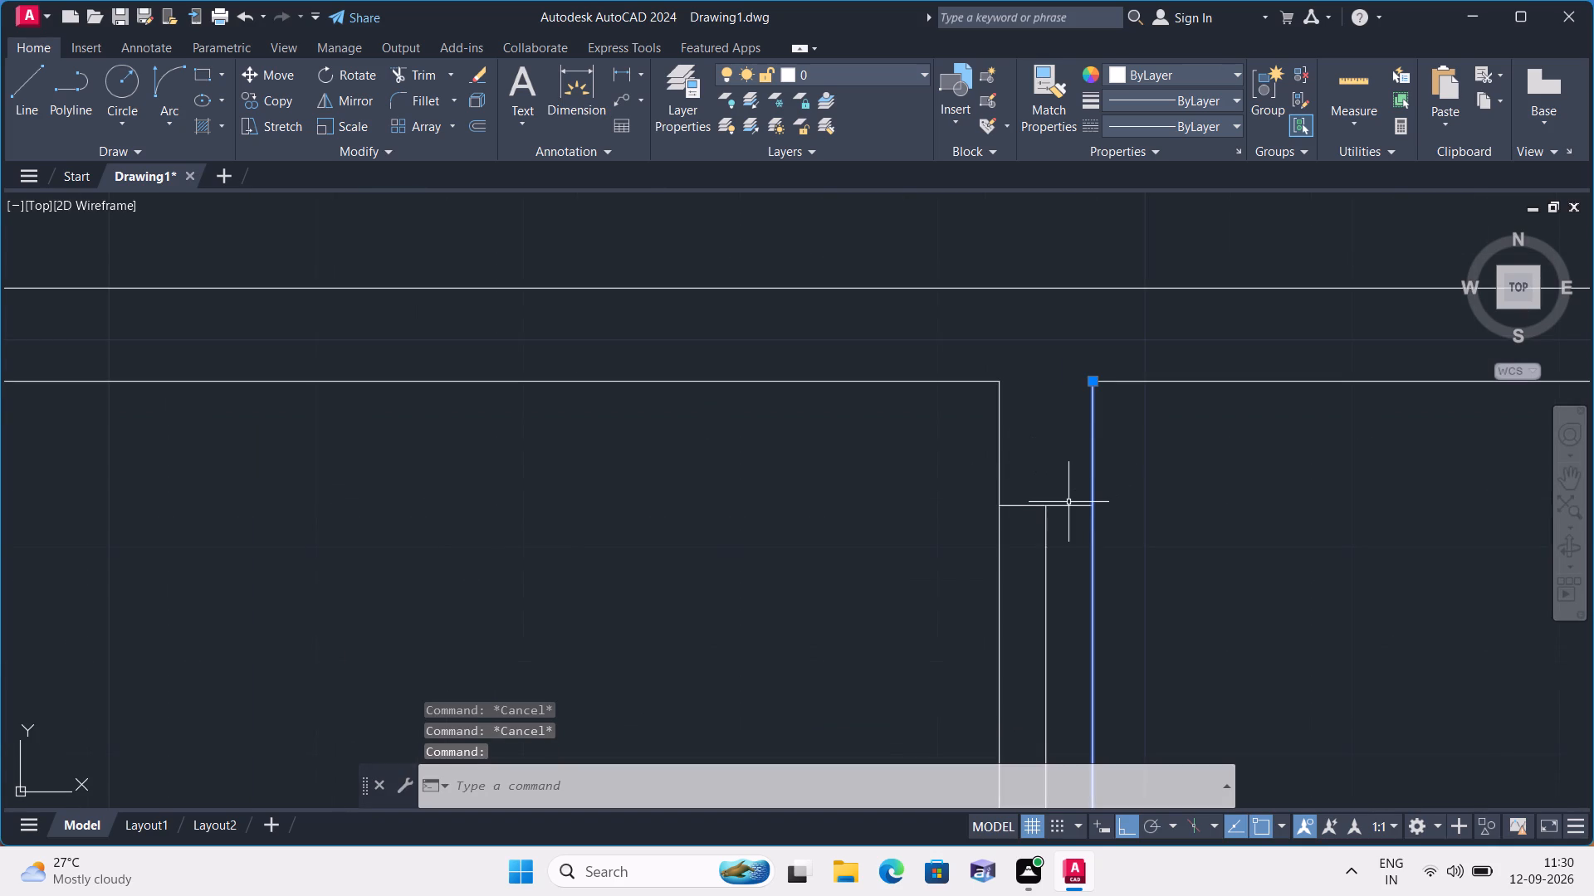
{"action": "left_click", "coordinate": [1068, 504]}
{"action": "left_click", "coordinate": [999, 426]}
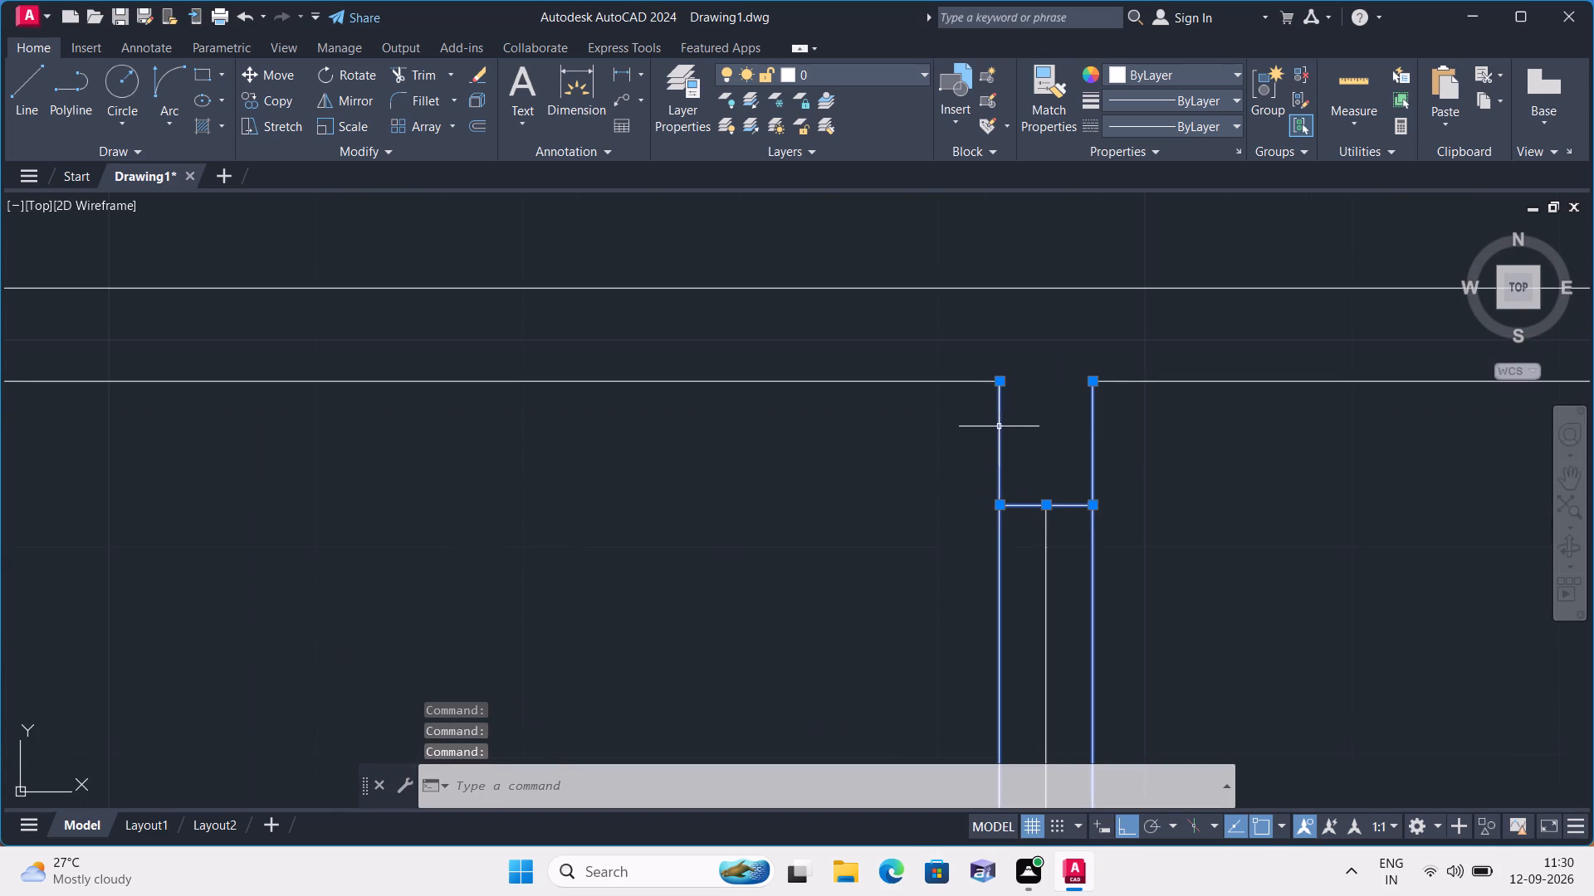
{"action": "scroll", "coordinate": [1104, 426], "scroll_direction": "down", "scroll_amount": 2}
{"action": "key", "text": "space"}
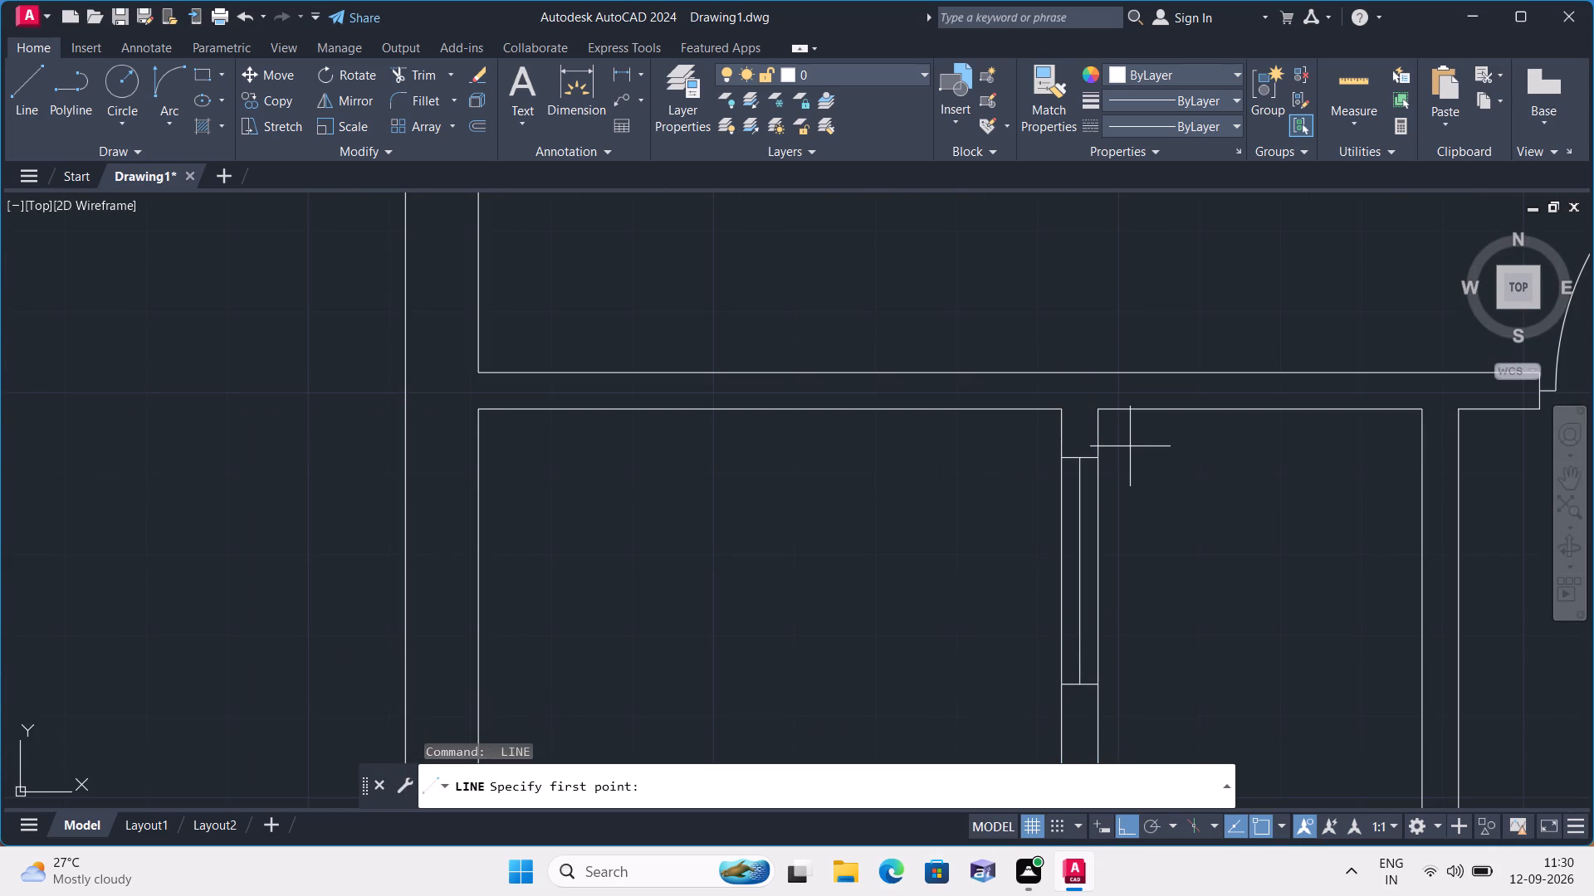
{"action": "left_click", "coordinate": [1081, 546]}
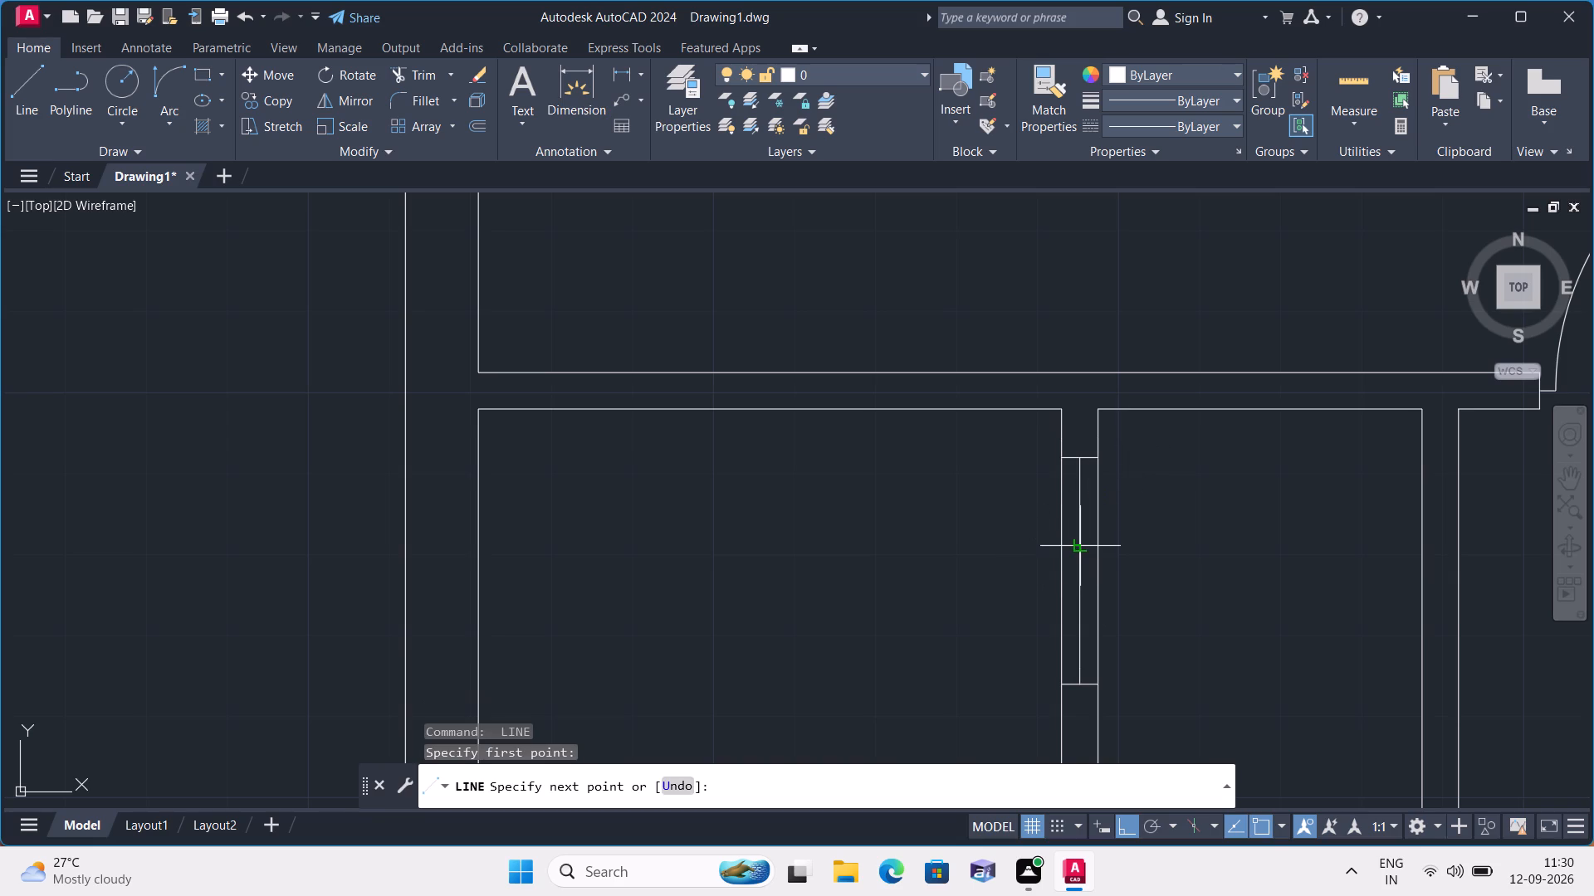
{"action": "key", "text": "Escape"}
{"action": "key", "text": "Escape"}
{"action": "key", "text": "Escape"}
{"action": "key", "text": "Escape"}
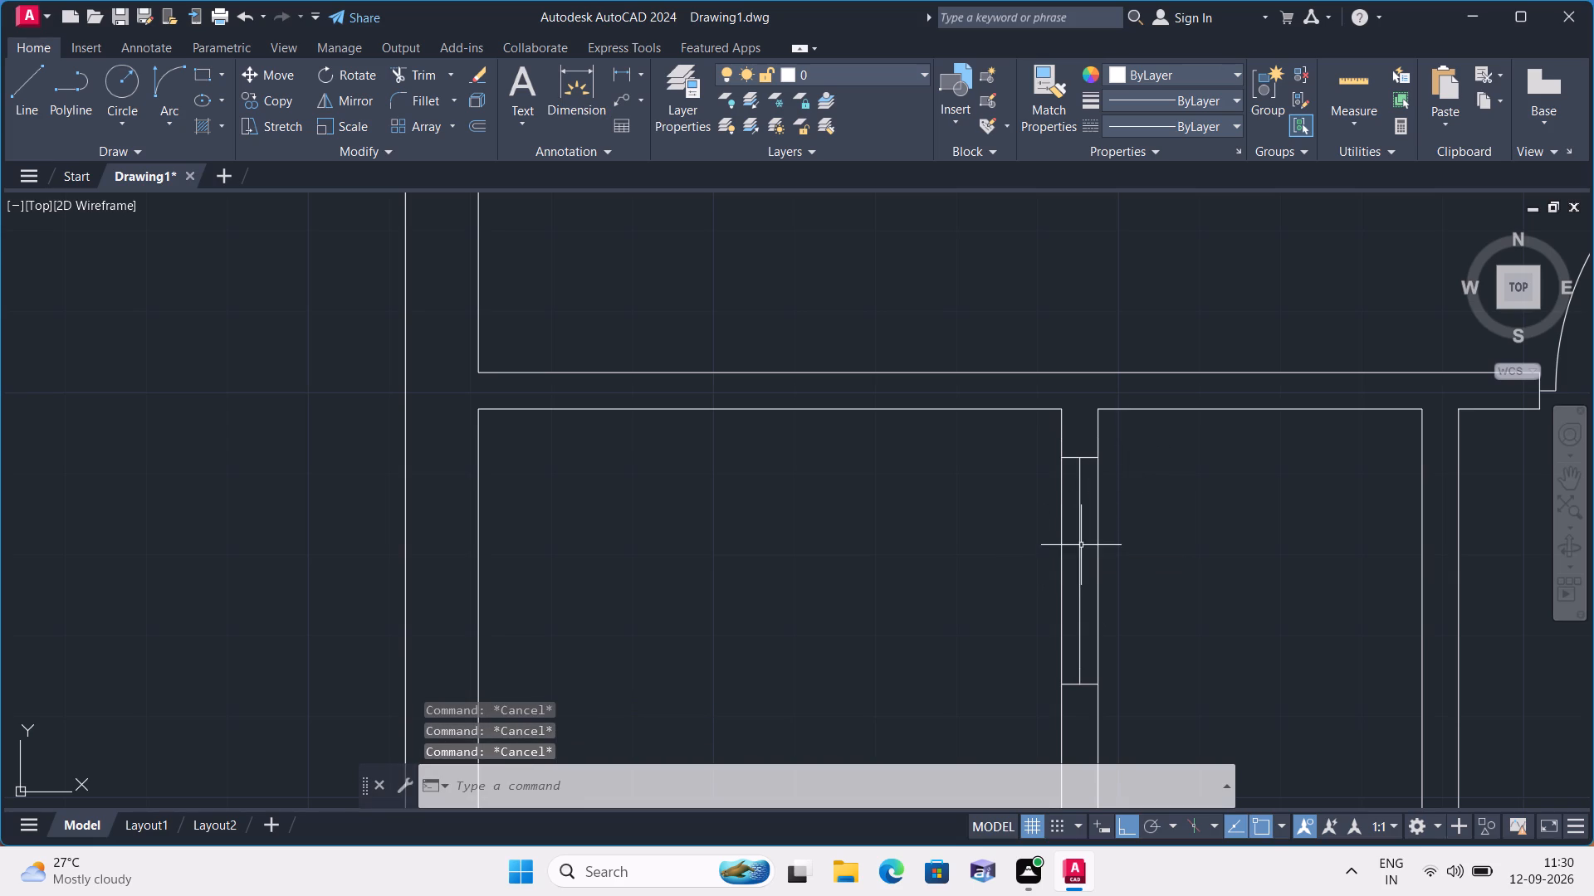
Delete the 2' centre line segment between the upper and lower jambs in the middle partition.
{"action": "left_click", "coordinate": [1080, 567]}
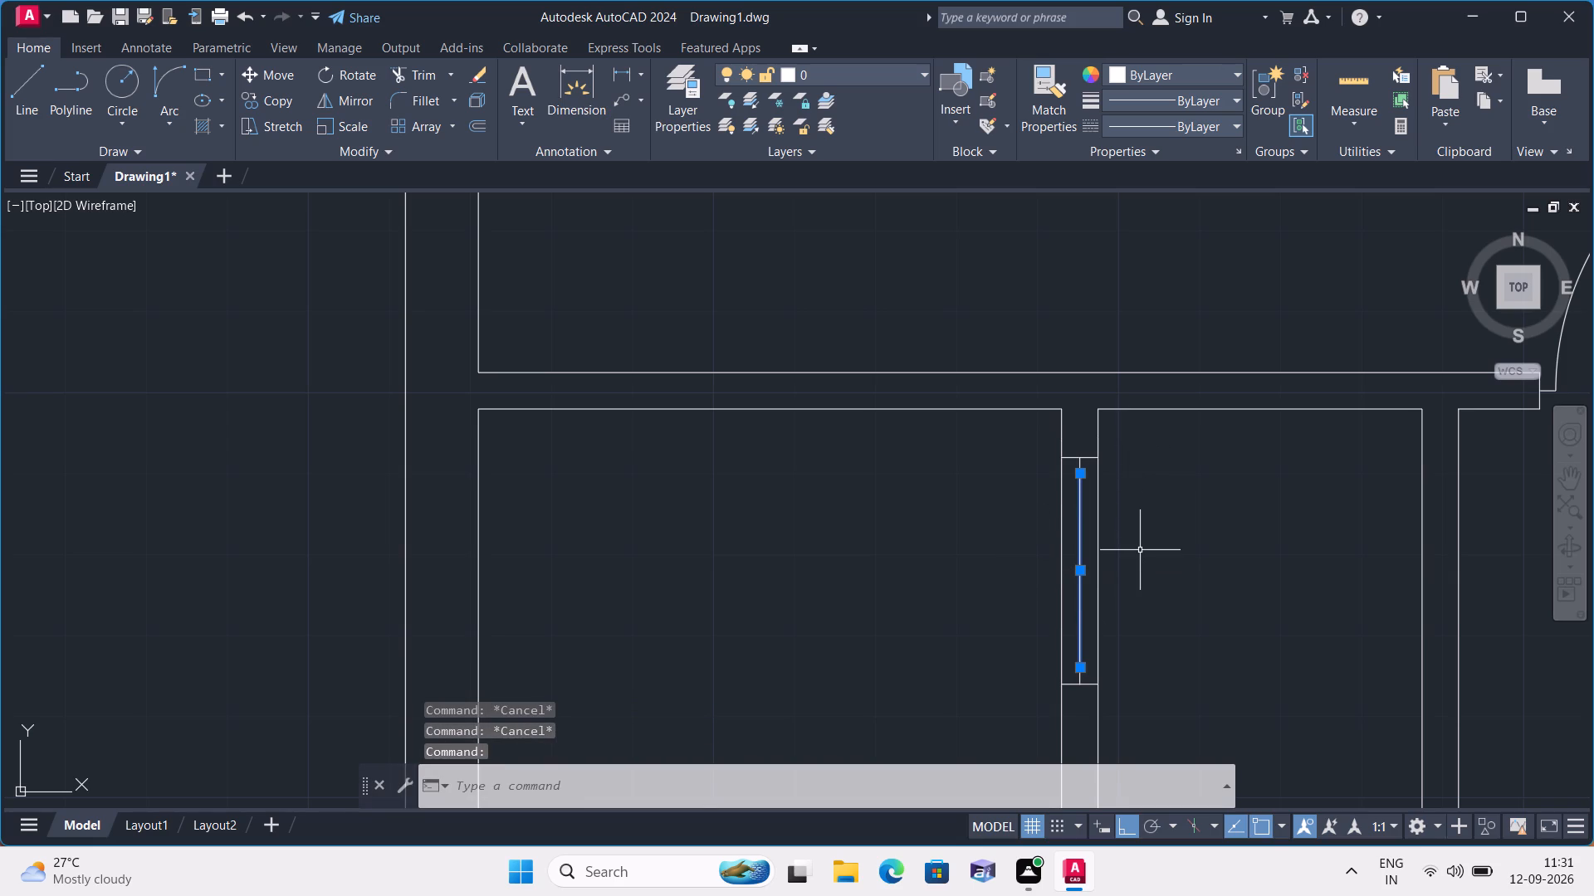
{"action": "key", "text": "BackSpace"}
{"action": "key", "text": "BackSpace"}
{"action": "key", "text": "BackSpace"}
{"action": "key", "text": "BackSpace"}
{"action": "key", "text": "BackSpace"}
{"action": "key", "text": "BackSpace"}
{"action": "key", "text": "BackSpace"}
{"action": "key", "text": "BackSpace"}
{"action": "key", "text": "BackSpace"}
{"action": "key", "text": "BackSpace"}
{"action": "key", "text": "BackSpace"}
{"action": "key", "text": "BackSpace"}
{"action": "key", "text": "BackSpace"}
{"action": "key", "text": "Delete"}
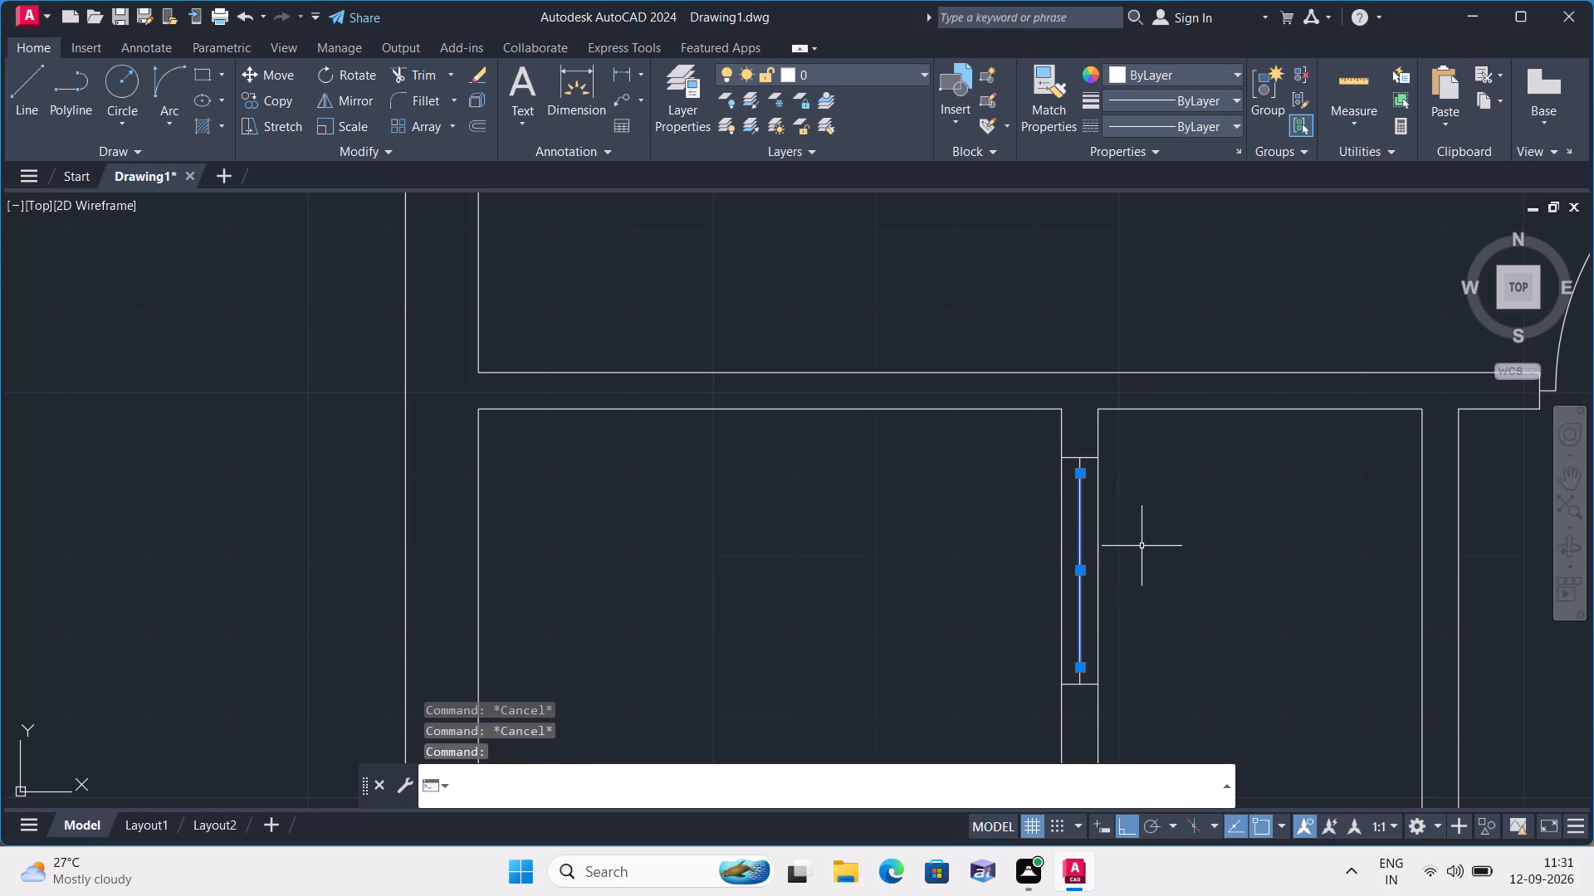
Delete the selected 2' centre line between the upper and lower jambs in the middle partition.
{"action": "key", "text": "Delete"}
{"action": "key", "text": "Delete"}
{"action": "key", "text": "Delete"}
{"action": "key", "text": "Delete"}
{"action": "key", "text": "Delete"}
{"action": "key", "text": "Delete"}
{"action": "key", "text": "Delete"}
{"action": "key", "text": "Delete"}
{"action": "key", "text": "Delete"}
{"action": "key", "text": "Delete"}
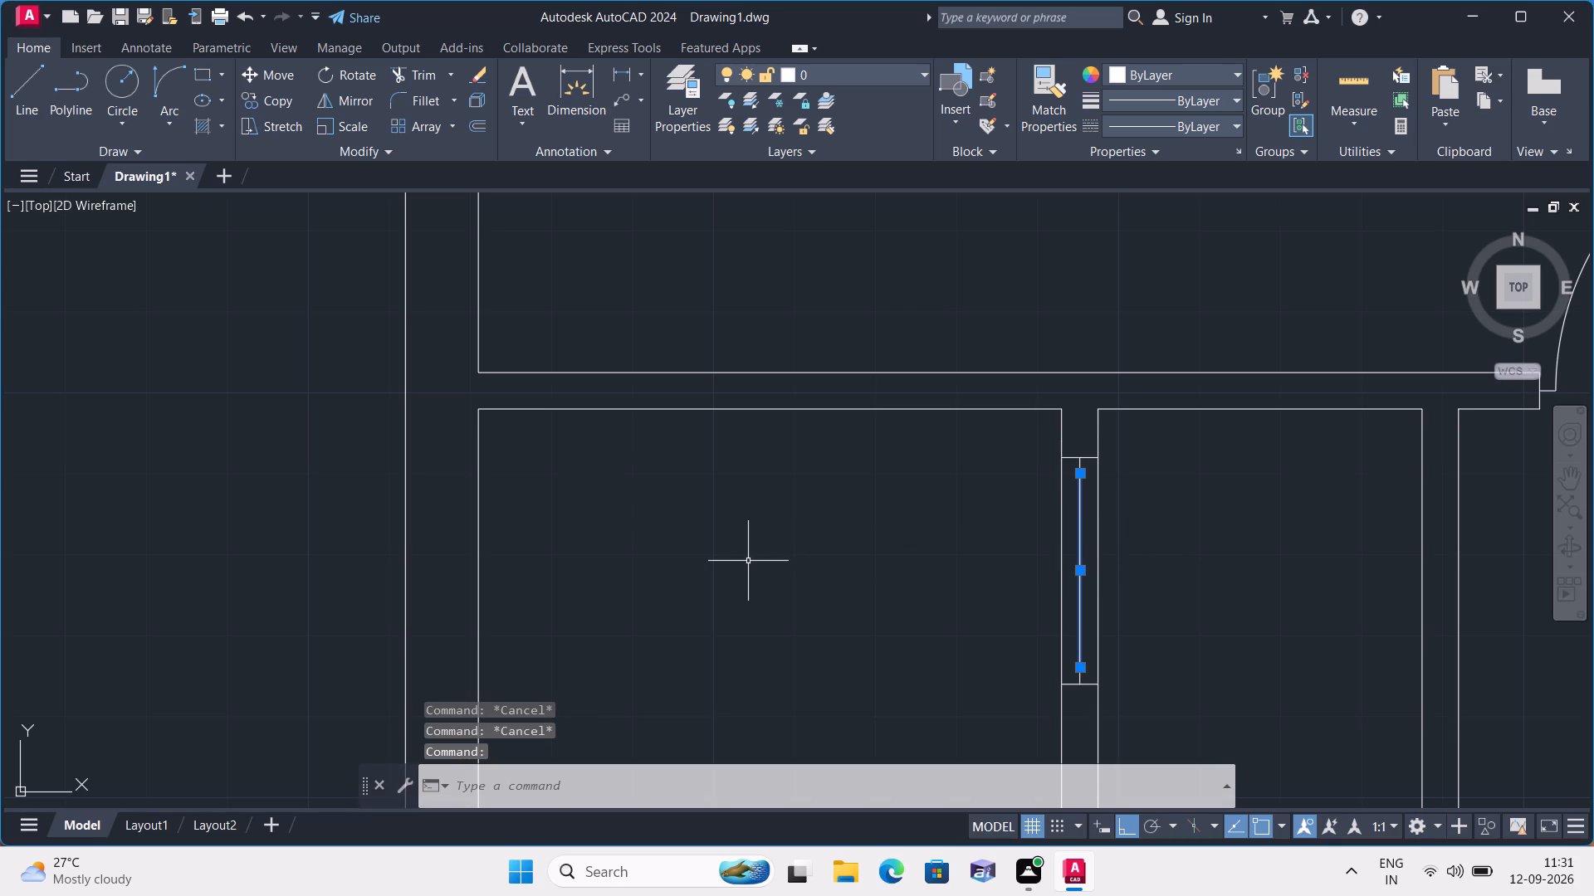
{"action": "key", "text": "Delete"}
Draw a 2' horizontal door leaf line from the upper jamb stub's lower end into the left small room.
{"action": "type", "text": "l"}
{"action": "key", "text": "space"}
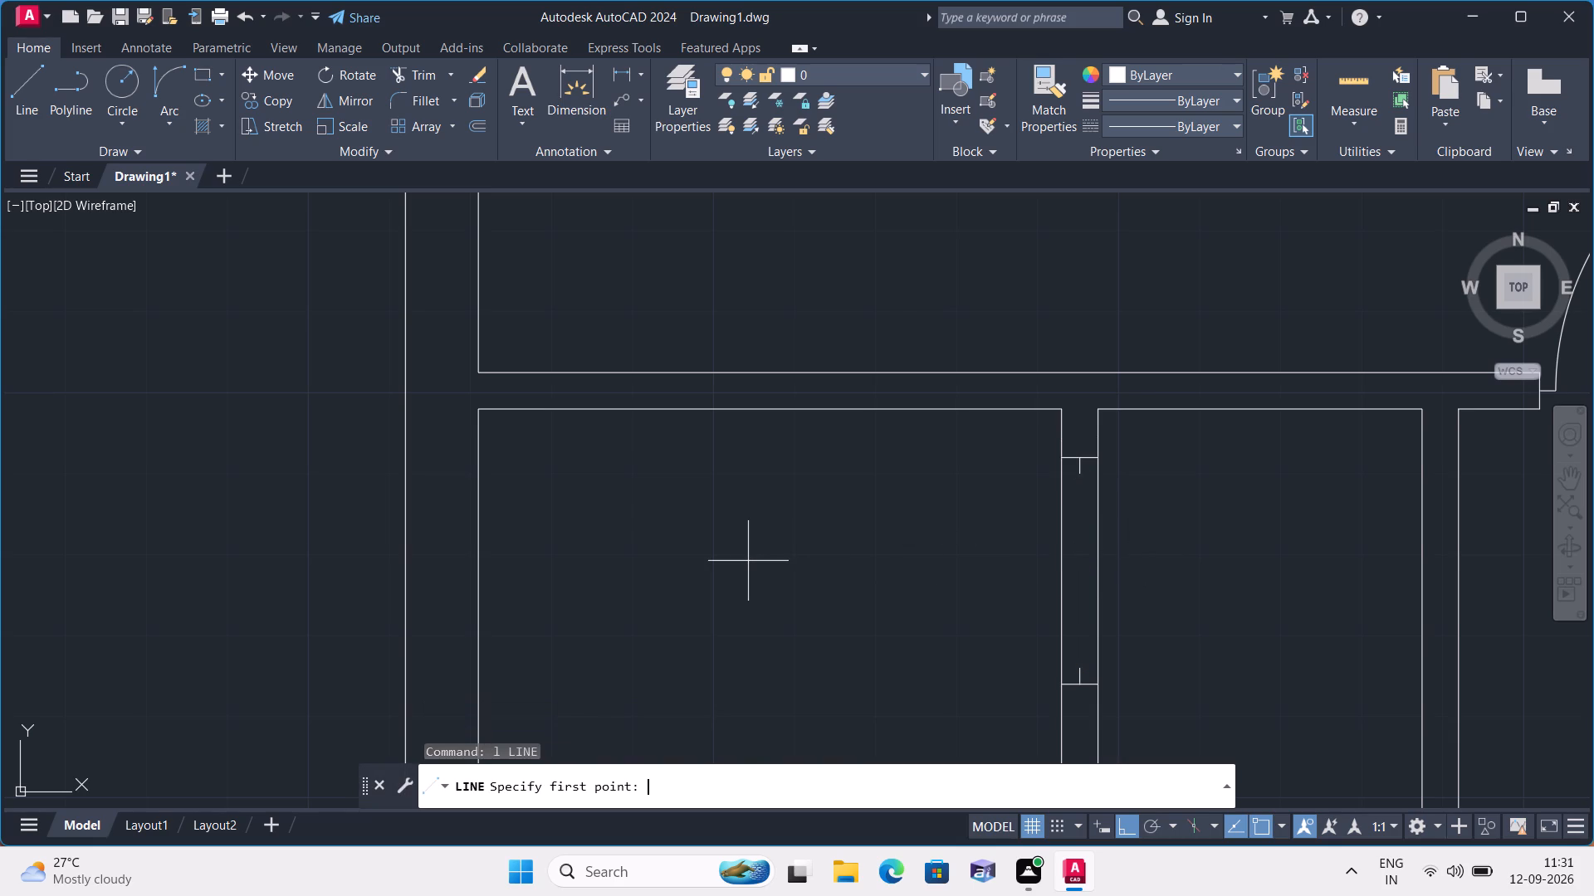
{"action": "left_click", "coordinate": [1078, 473]}
{"action": "type", "text": "2'"}
{"action": "key", "text": "space"}
{"action": "key", "text": "Escape"}
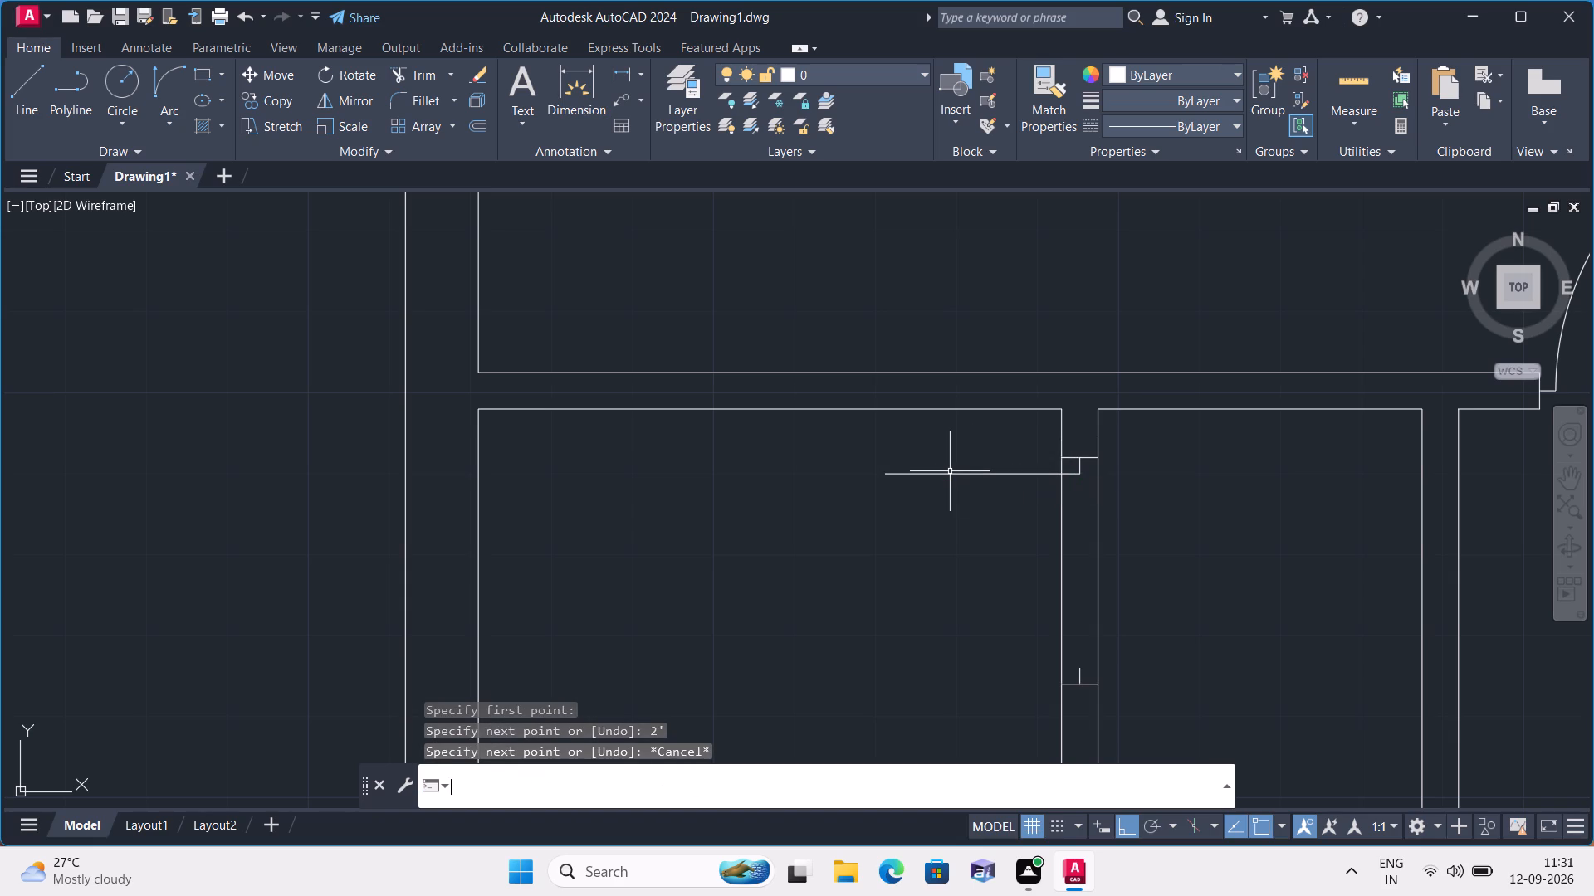
Draw the door swing with a Start, End, Direction arc from the leaf's free end to the lower jamb stub's upper end.
{"action": "left_click", "coordinate": [171, 110]}
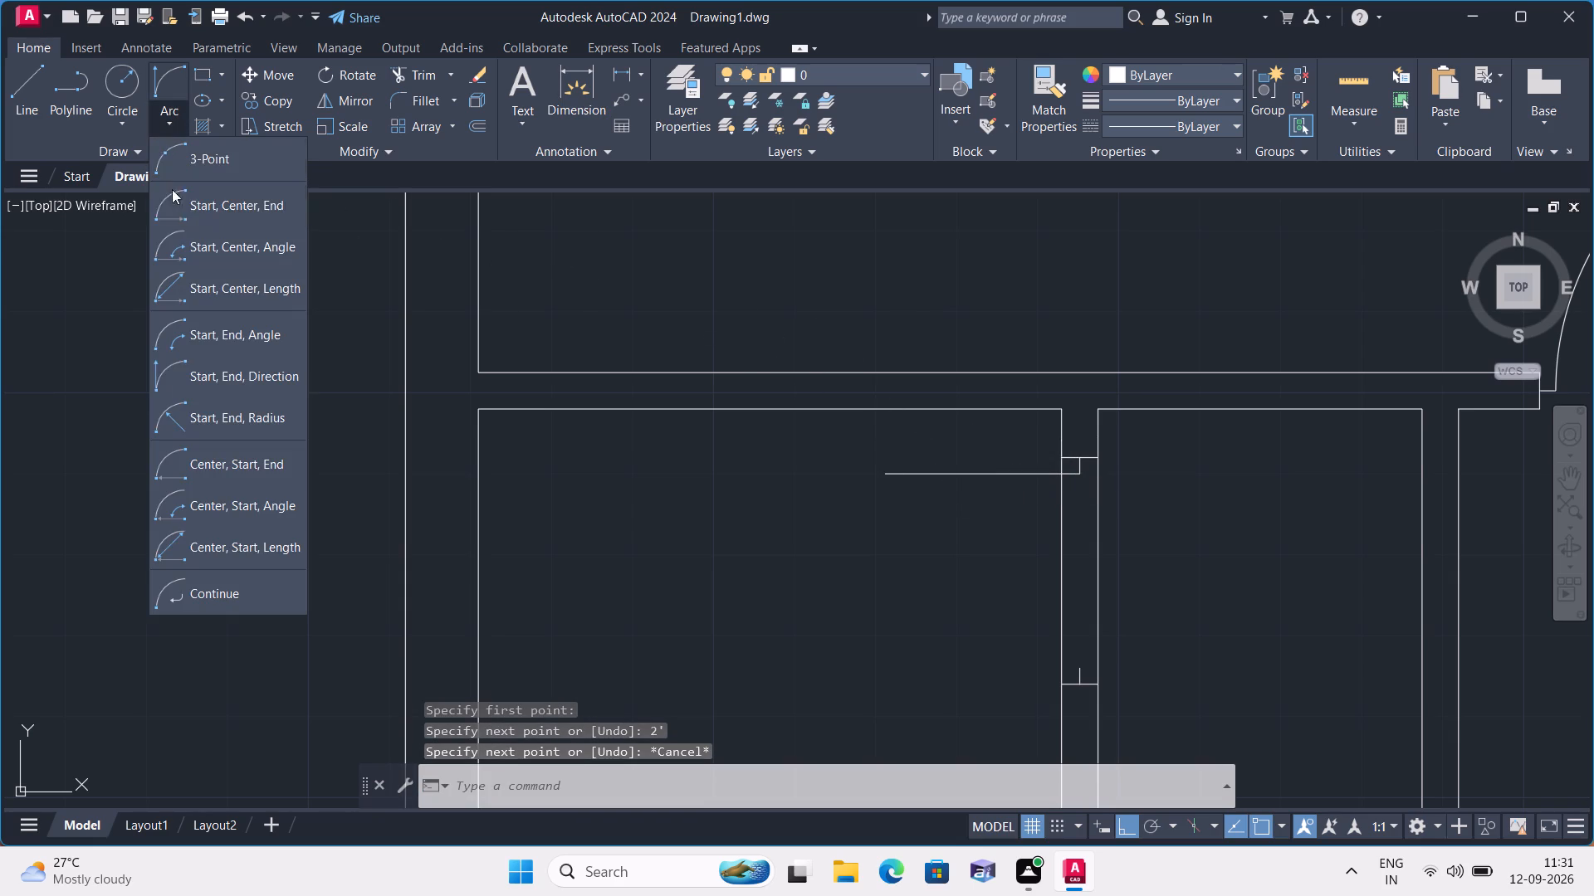
{"action": "left_click", "coordinate": [255, 378]}
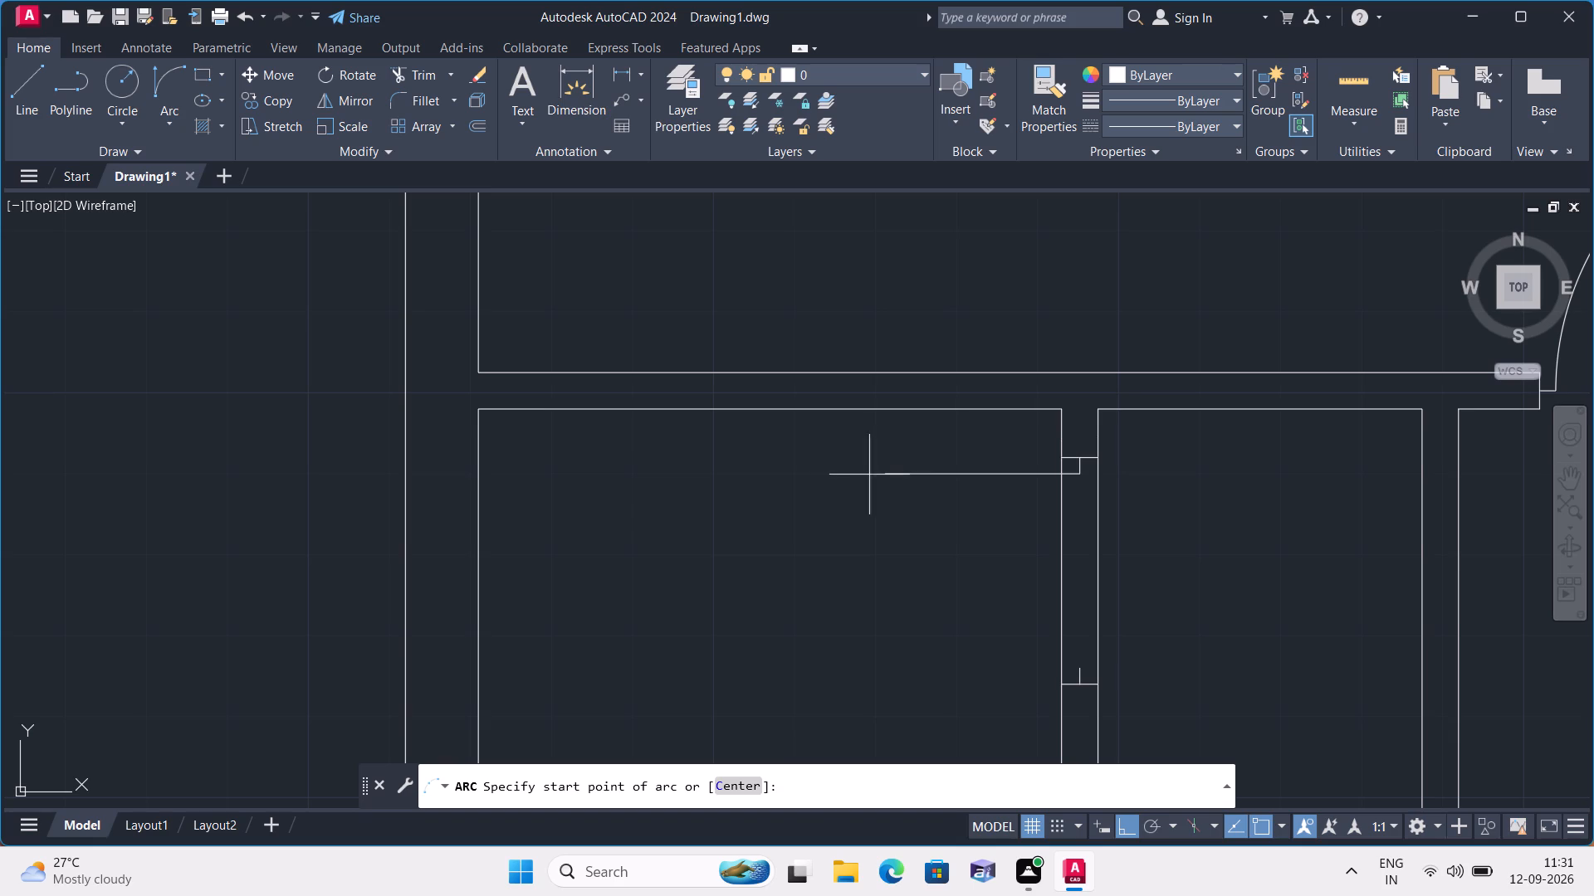
{"action": "left_click", "coordinate": [887, 476]}
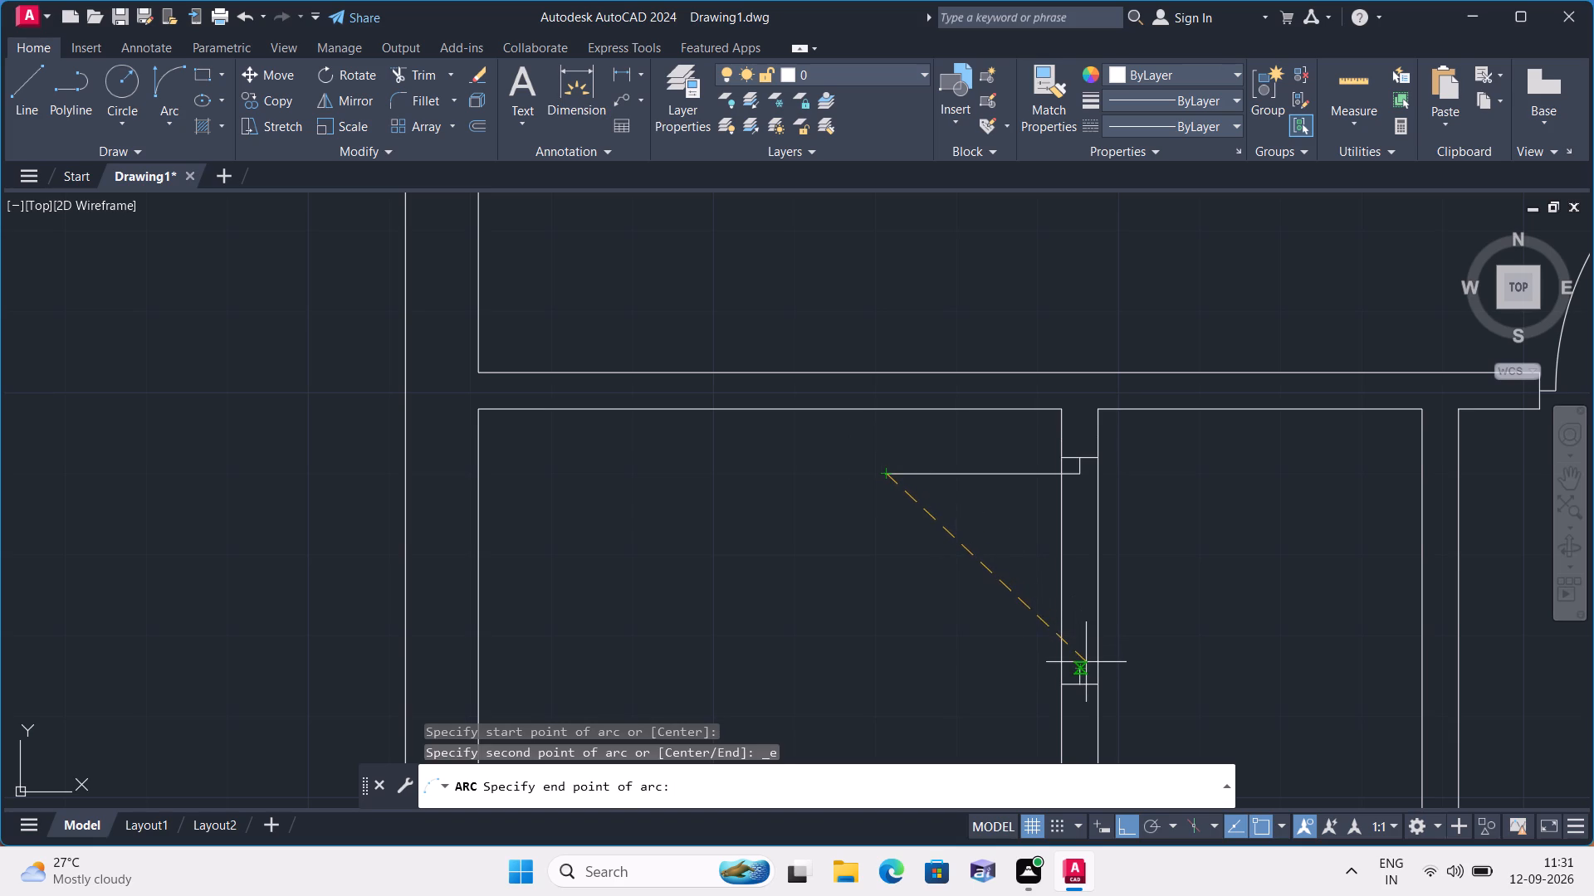
{"action": "left_click", "coordinate": [1077, 664]}
{"action": "left_click", "coordinate": [934, 660]}
{"action": "scroll", "coordinate": [863, 641], "scroll_direction": "down", "scroll_amount": 1}
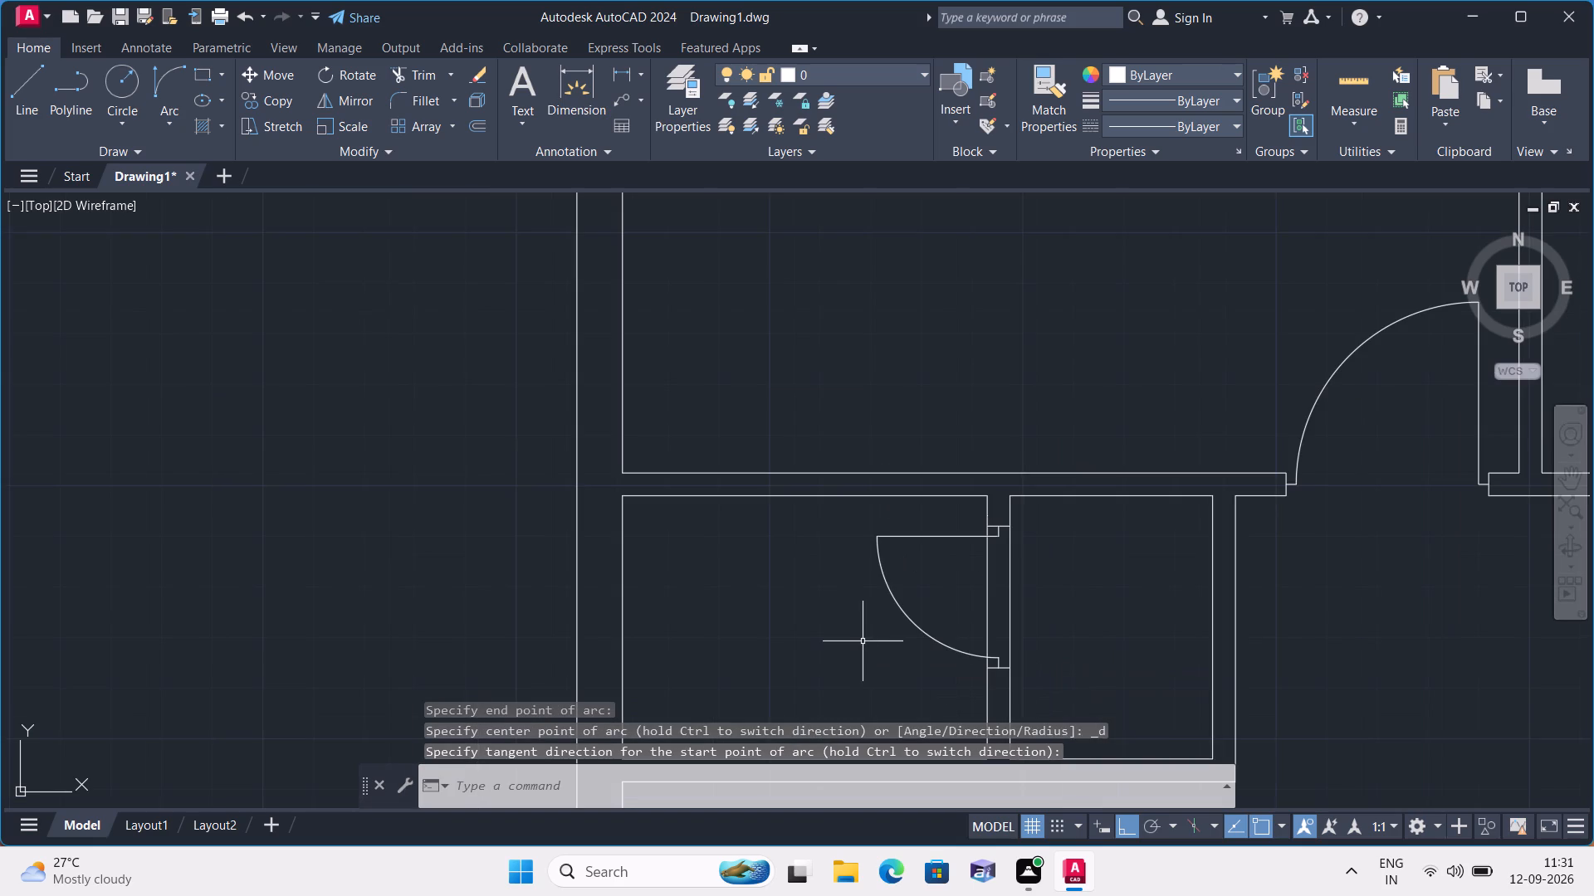
{"action": "scroll", "coordinate": [1012, 591], "scroll_direction": "down", "scroll_amount": 3}
{"action": "scroll", "coordinate": [1022, 593], "scroll_direction": "up", "scroll_amount": 3}
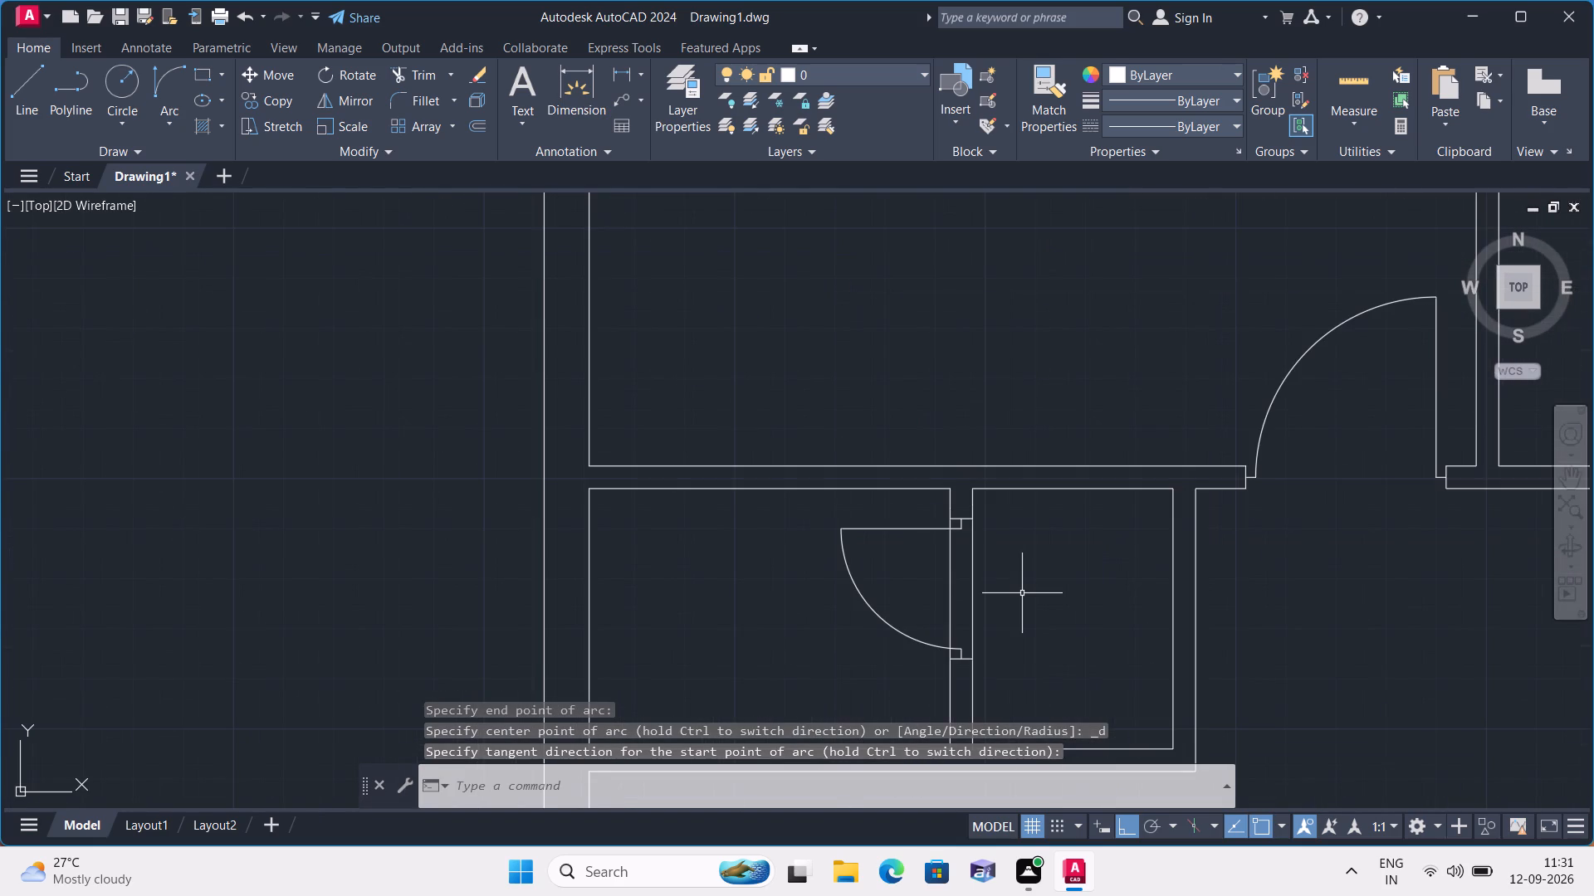
Trim the middle partition's left face line across the door opening, including the short pieces beside both jamb stubs.
{"action": "type", "text": "trim"}
{"action": "key", "text": "space"}
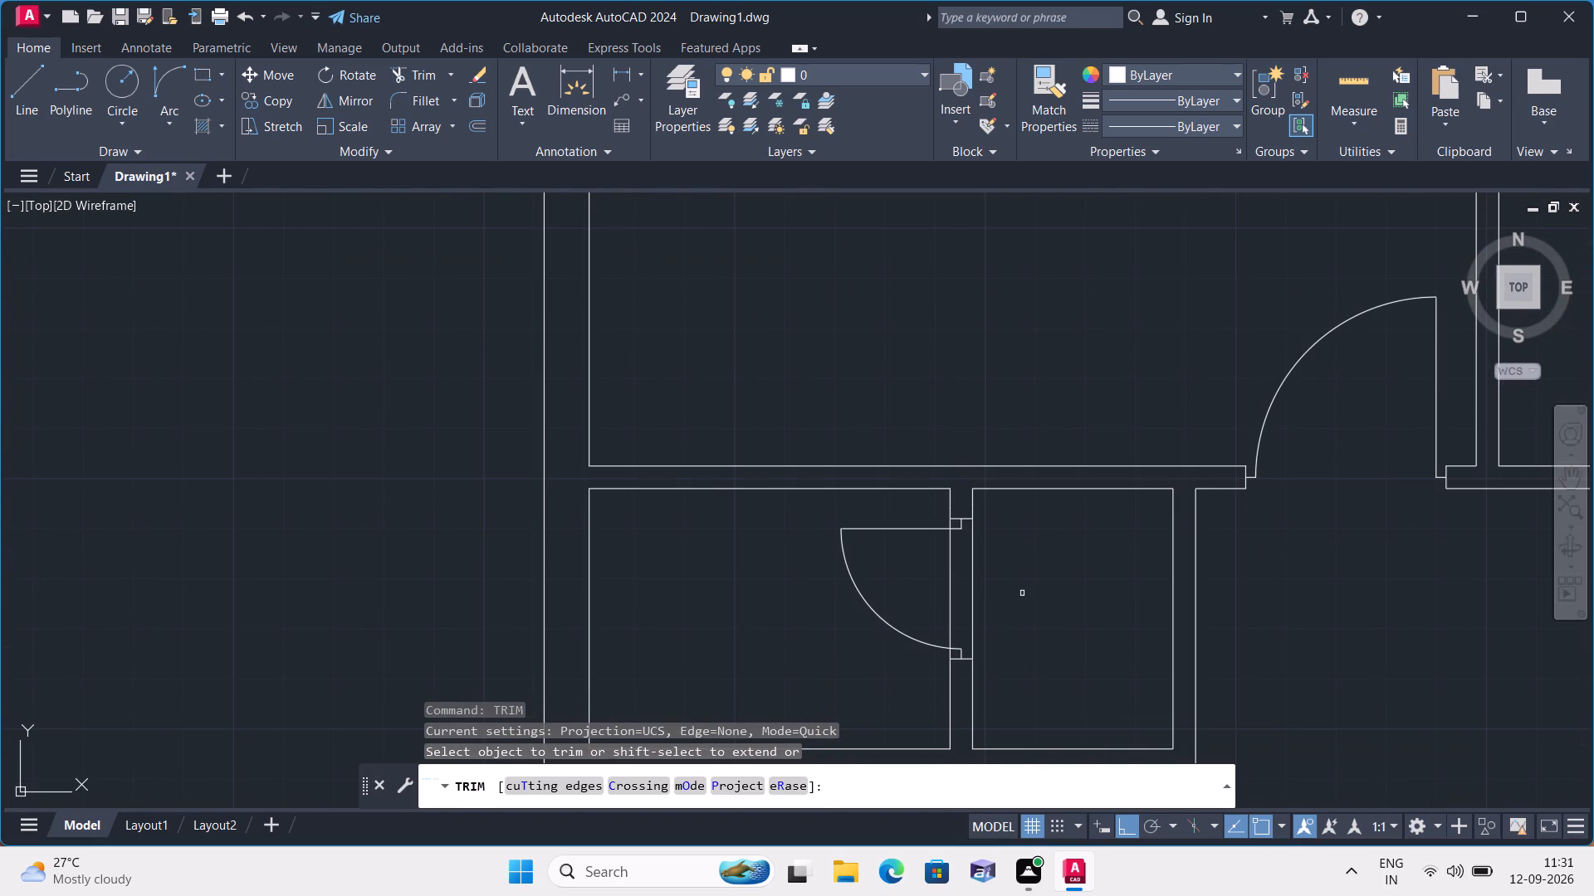
{"action": "scroll", "coordinate": [1022, 593], "scroll_direction": "up", "scroll_amount": 1}
{"action": "left_click", "coordinate": [904, 547]}
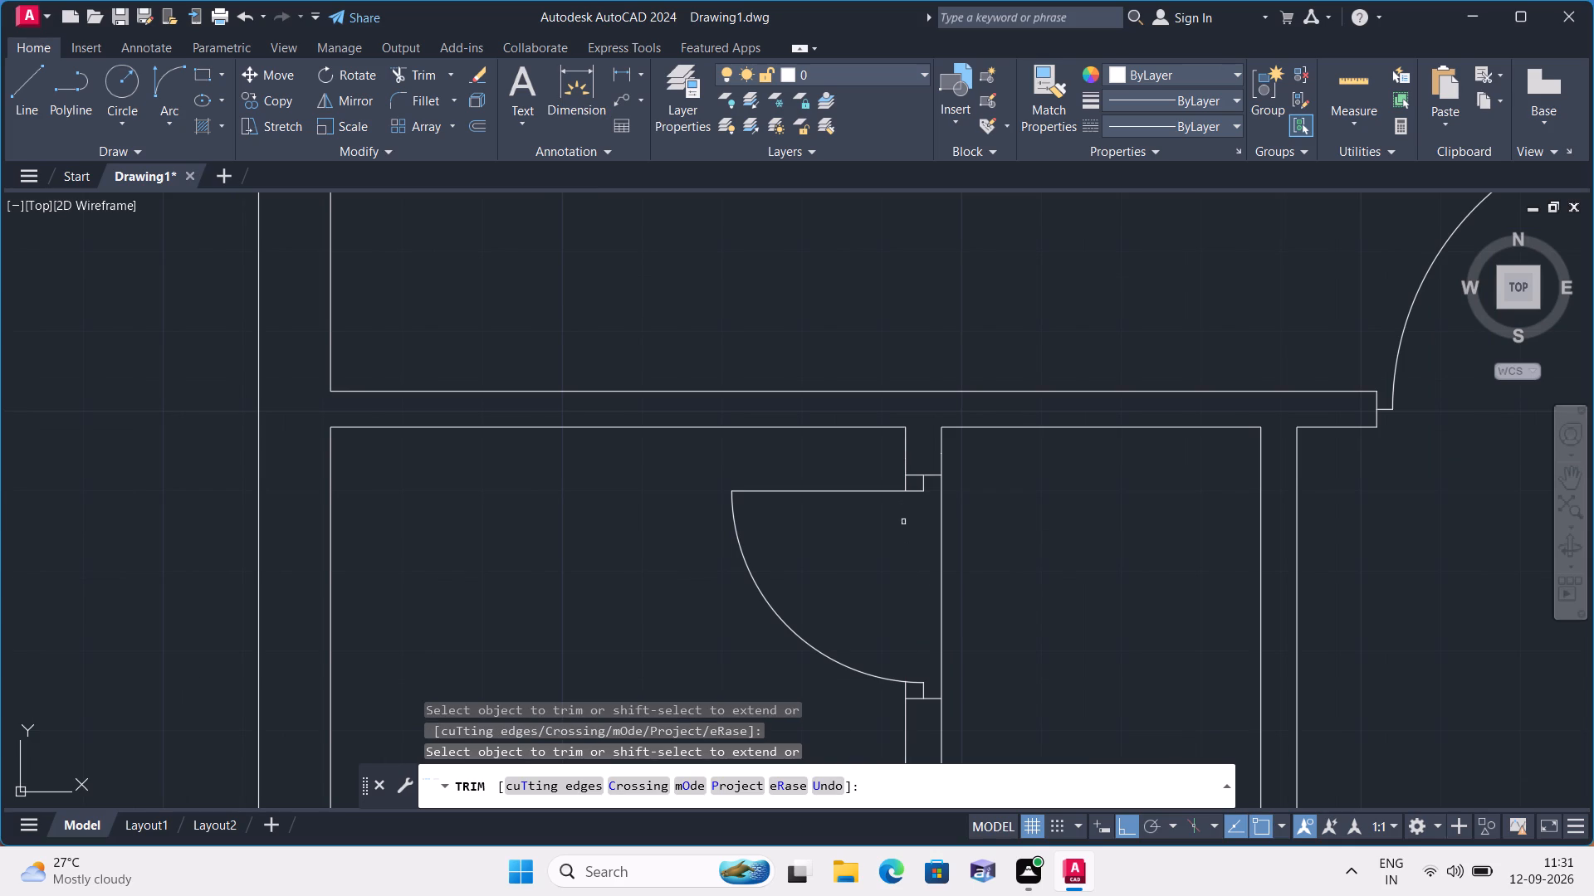
{"action": "left_click", "coordinate": [905, 485]}
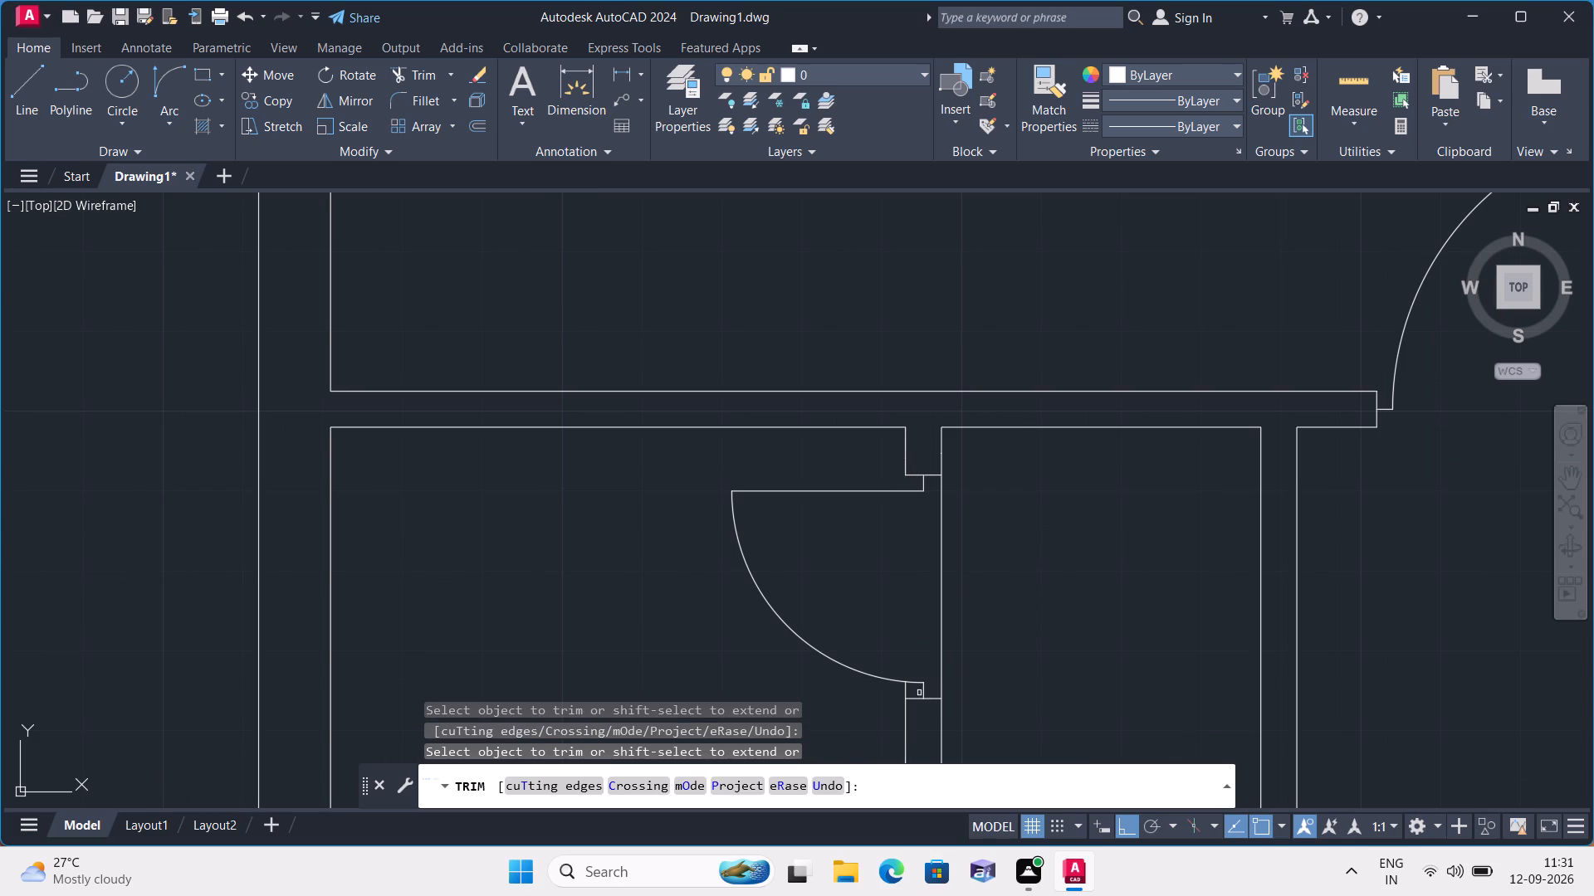
{"action": "left_click", "coordinate": [904, 689]}
{"action": "scroll", "coordinate": [904, 688], "scroll_direction": "down", "scroll_amount": 2}
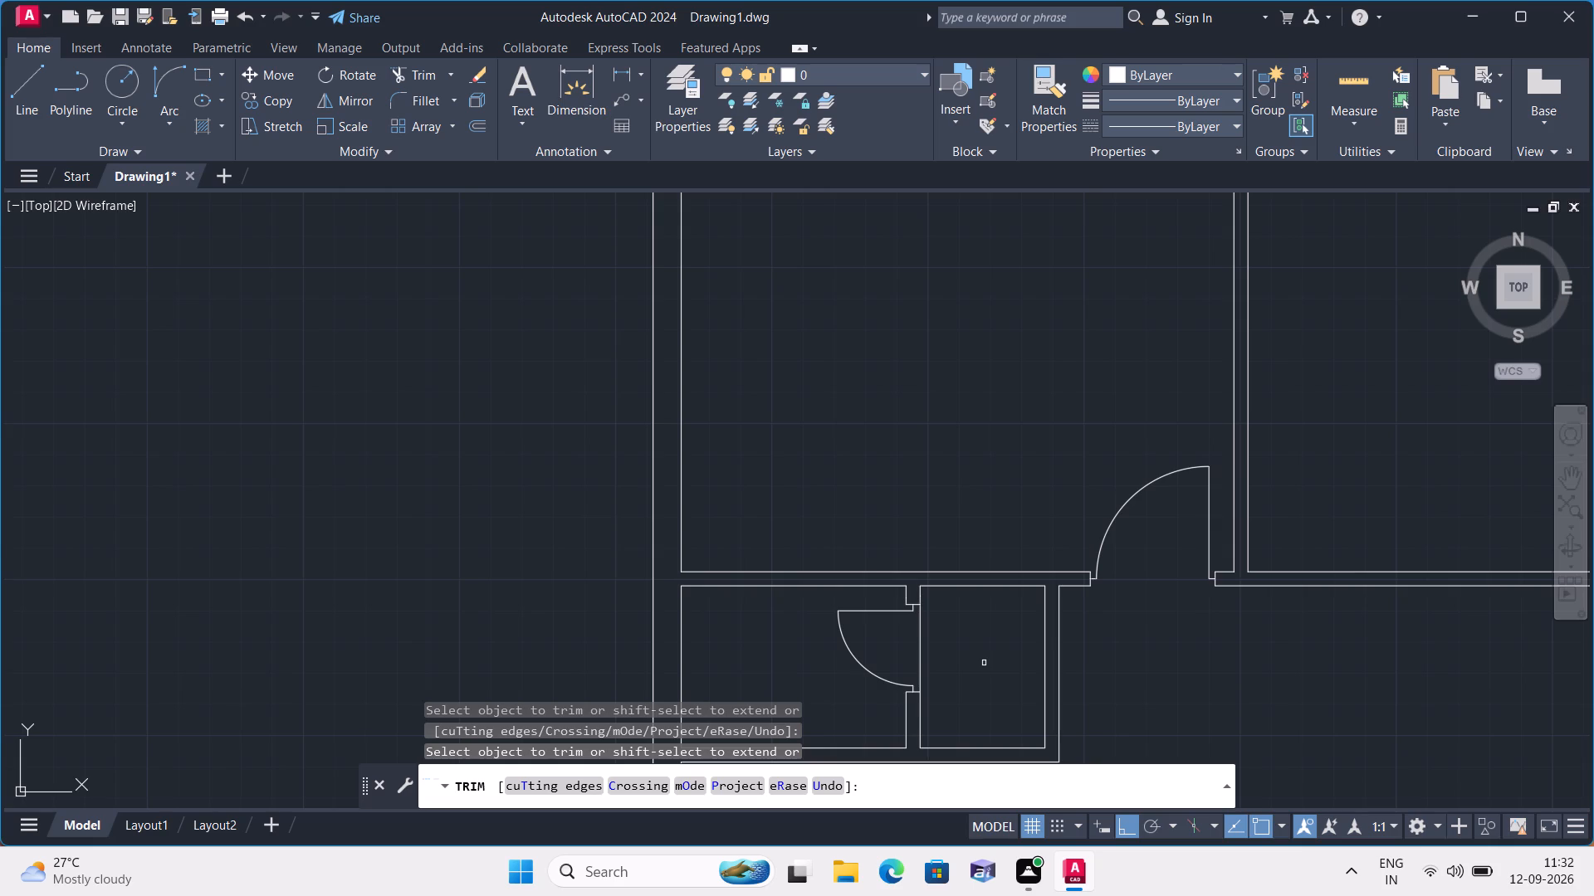
{"action": "scroll", "coordinate": [984, 663], "scroll_direction": "down", "scroll_amount": 2}
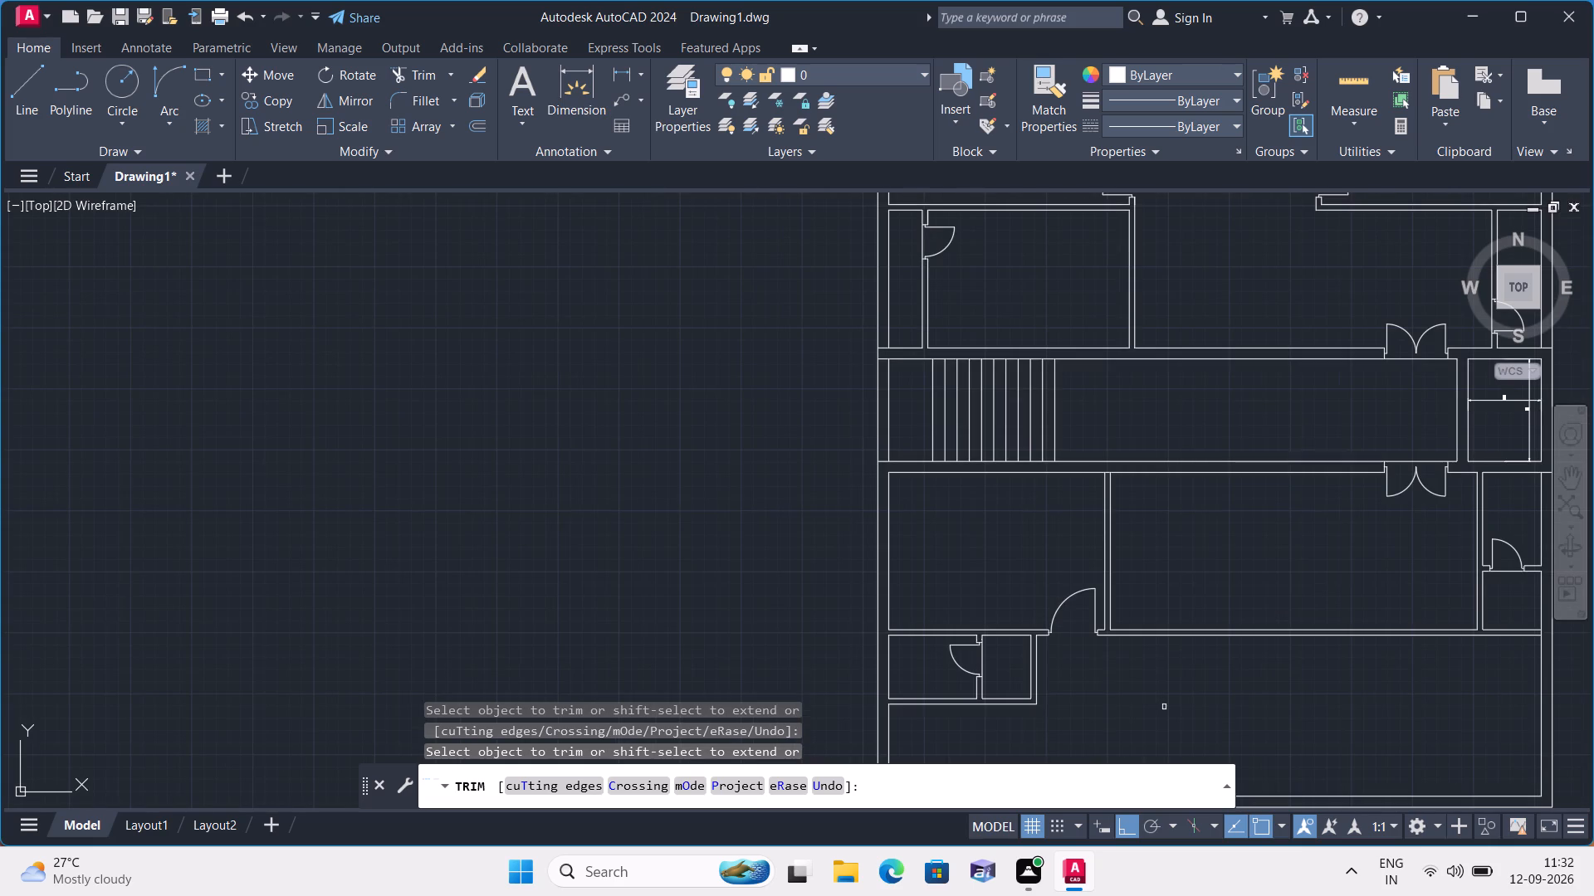
{"action": "key", "text": "space"}
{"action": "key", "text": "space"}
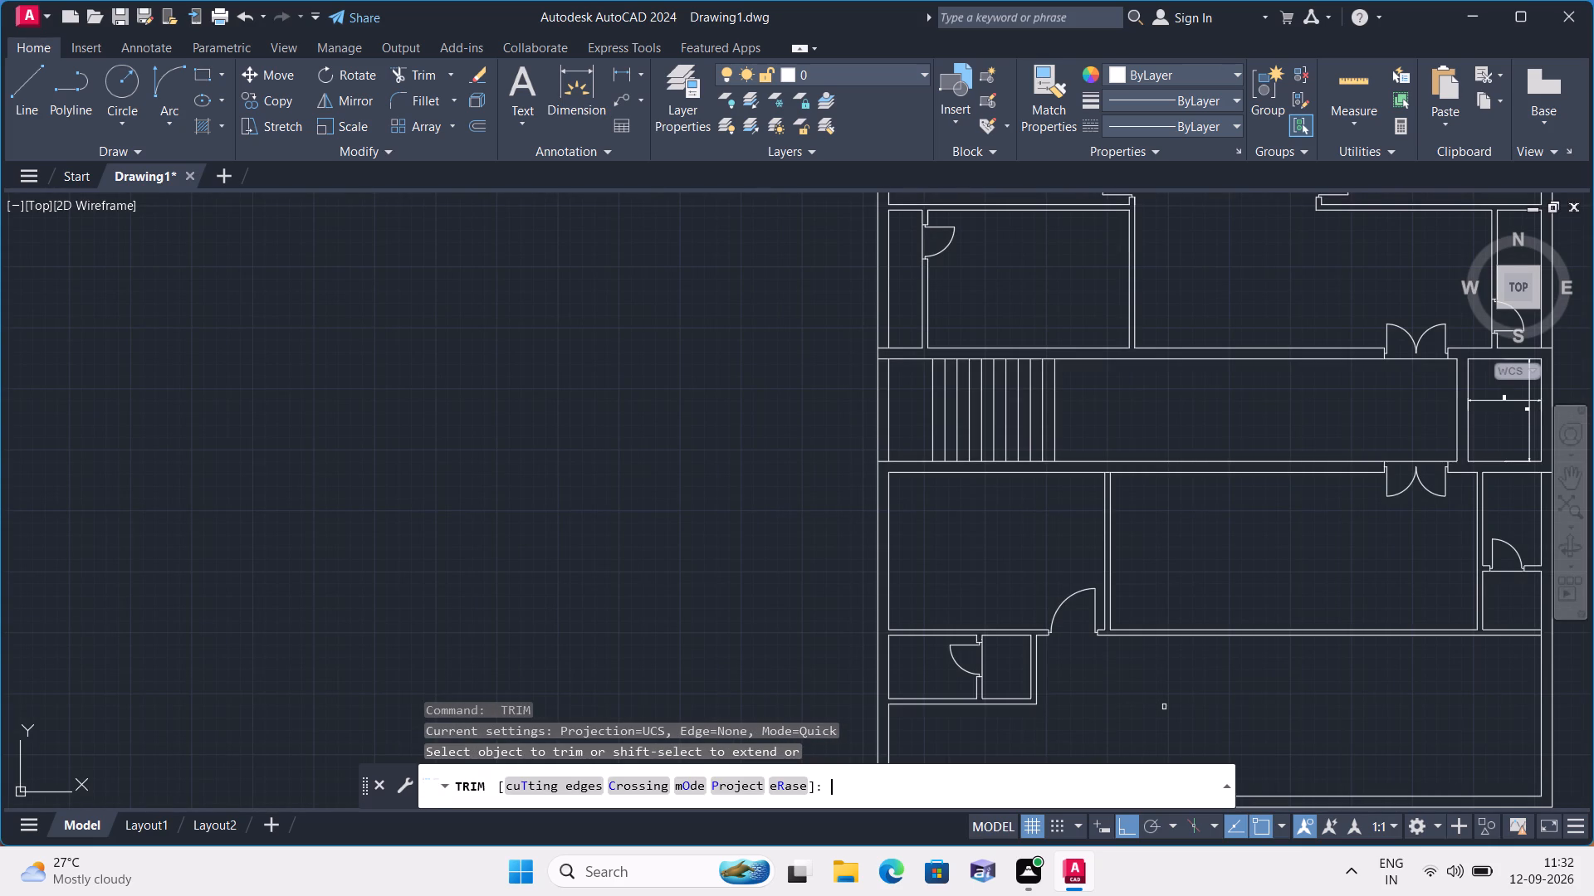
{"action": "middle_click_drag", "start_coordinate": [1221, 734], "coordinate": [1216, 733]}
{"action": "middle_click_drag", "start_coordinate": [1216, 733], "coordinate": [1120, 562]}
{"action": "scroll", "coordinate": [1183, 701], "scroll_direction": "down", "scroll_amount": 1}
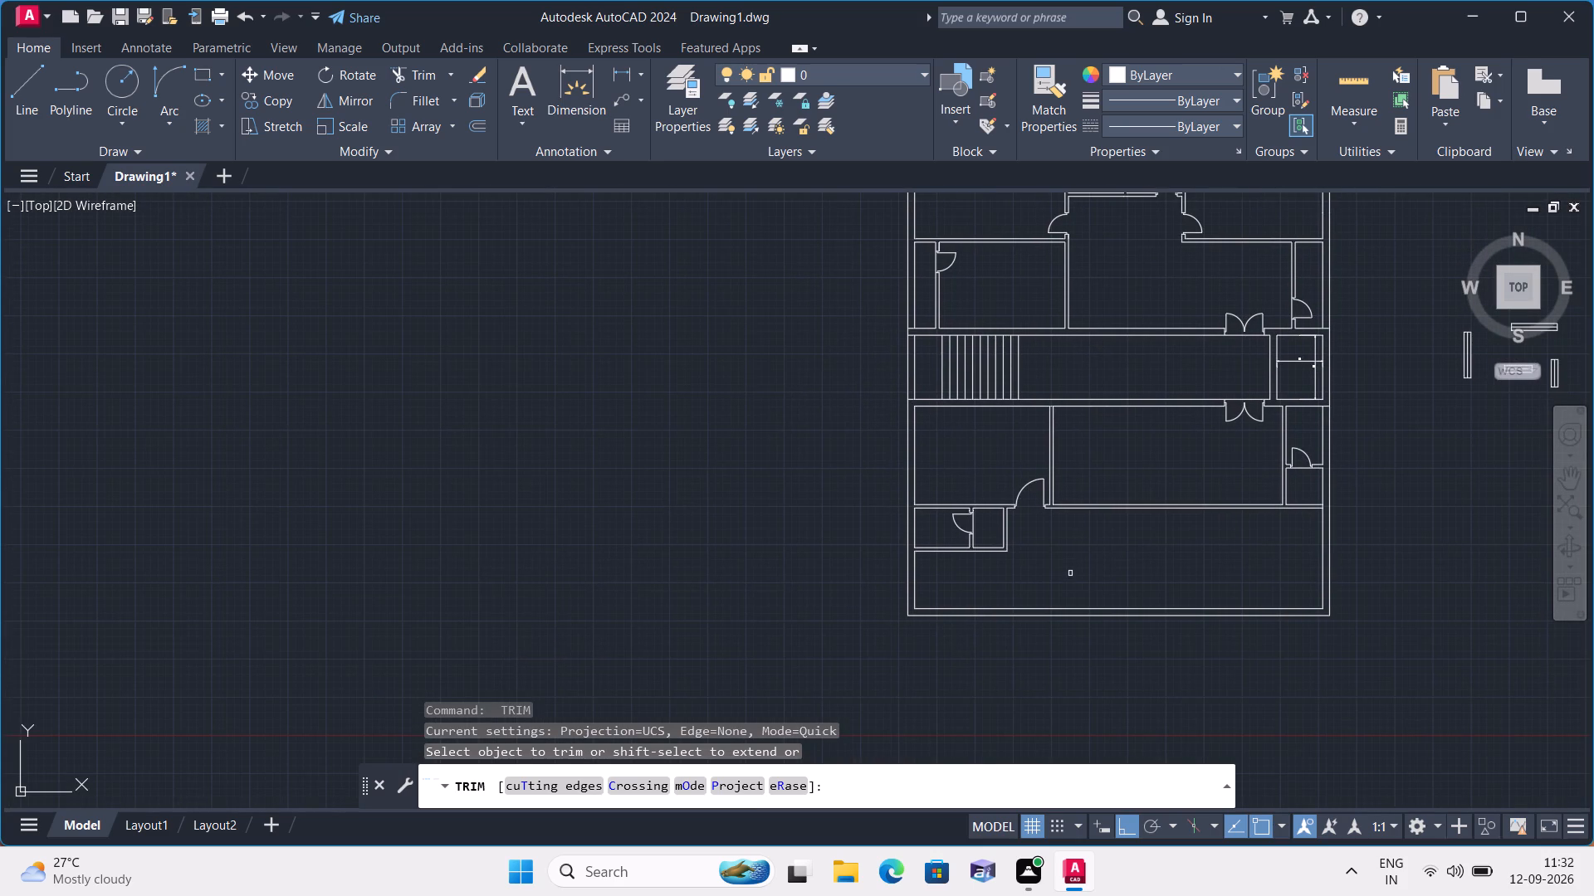
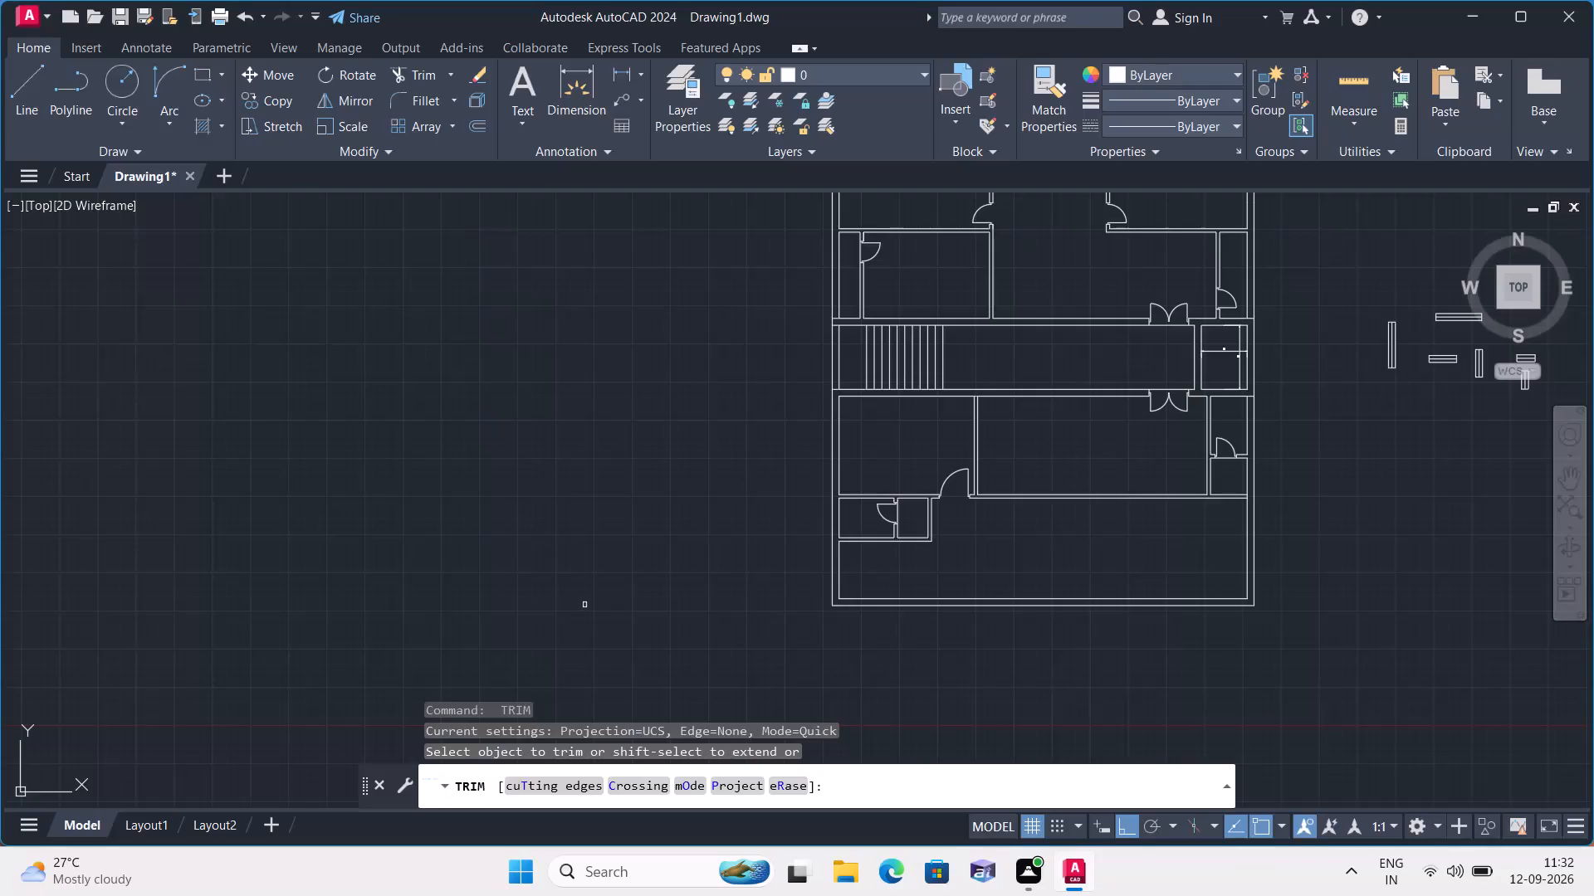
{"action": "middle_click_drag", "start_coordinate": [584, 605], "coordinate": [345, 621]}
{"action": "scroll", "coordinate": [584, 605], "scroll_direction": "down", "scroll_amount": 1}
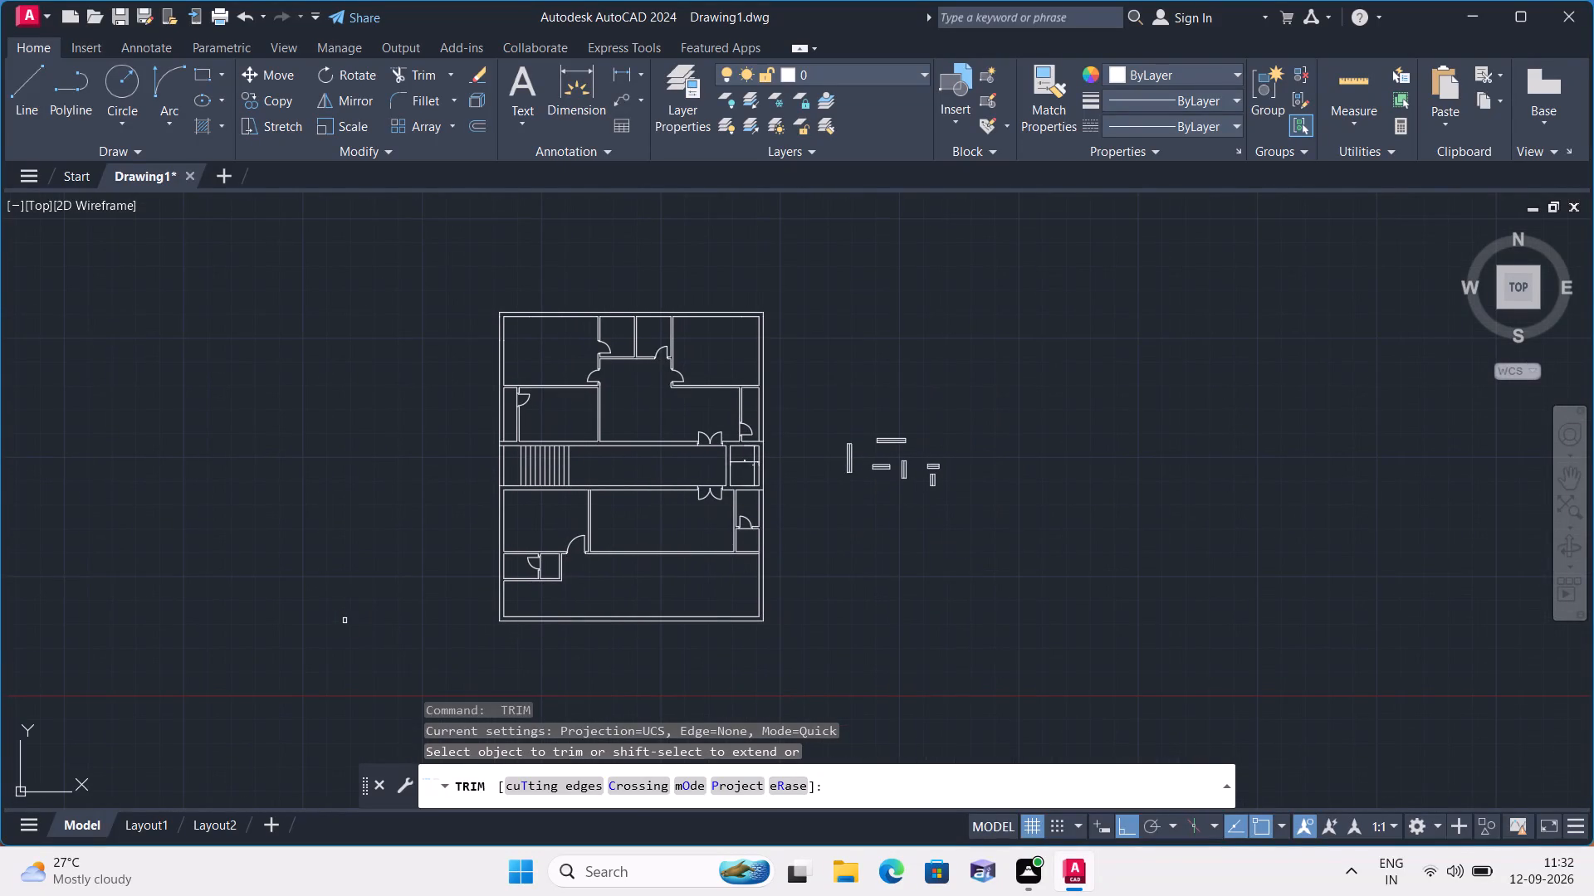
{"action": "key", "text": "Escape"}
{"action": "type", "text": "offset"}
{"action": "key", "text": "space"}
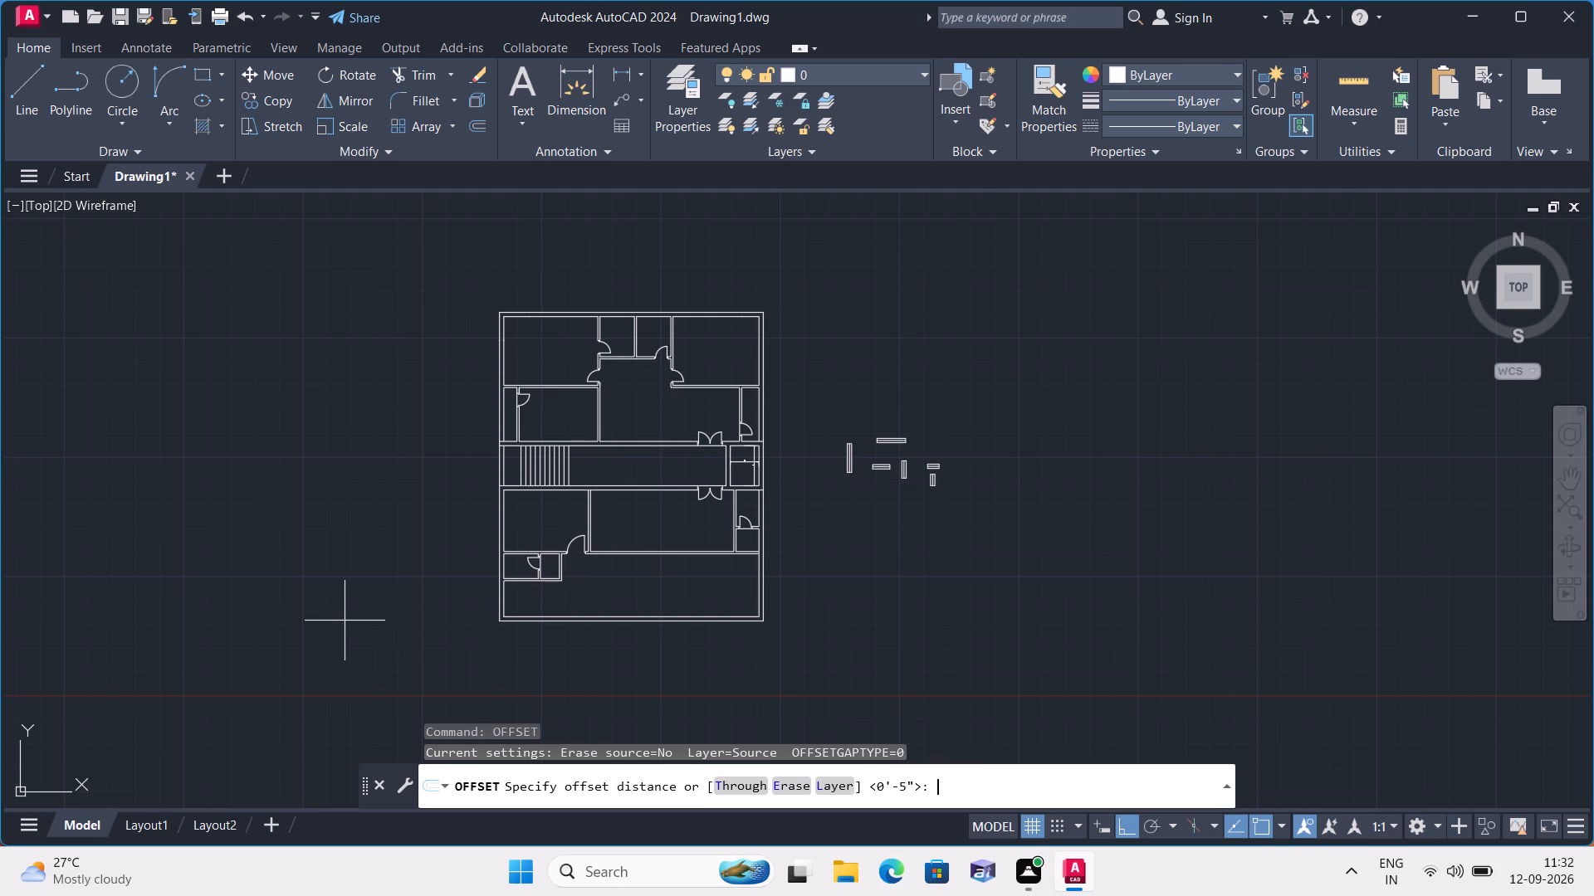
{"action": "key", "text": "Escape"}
Extend both face lines of the vertical partition beside the 3-sided door bay down to the bottom outer wall's inner face.
{"action": "type", "text": "extend"}
{"action": "key", "text": "space"}
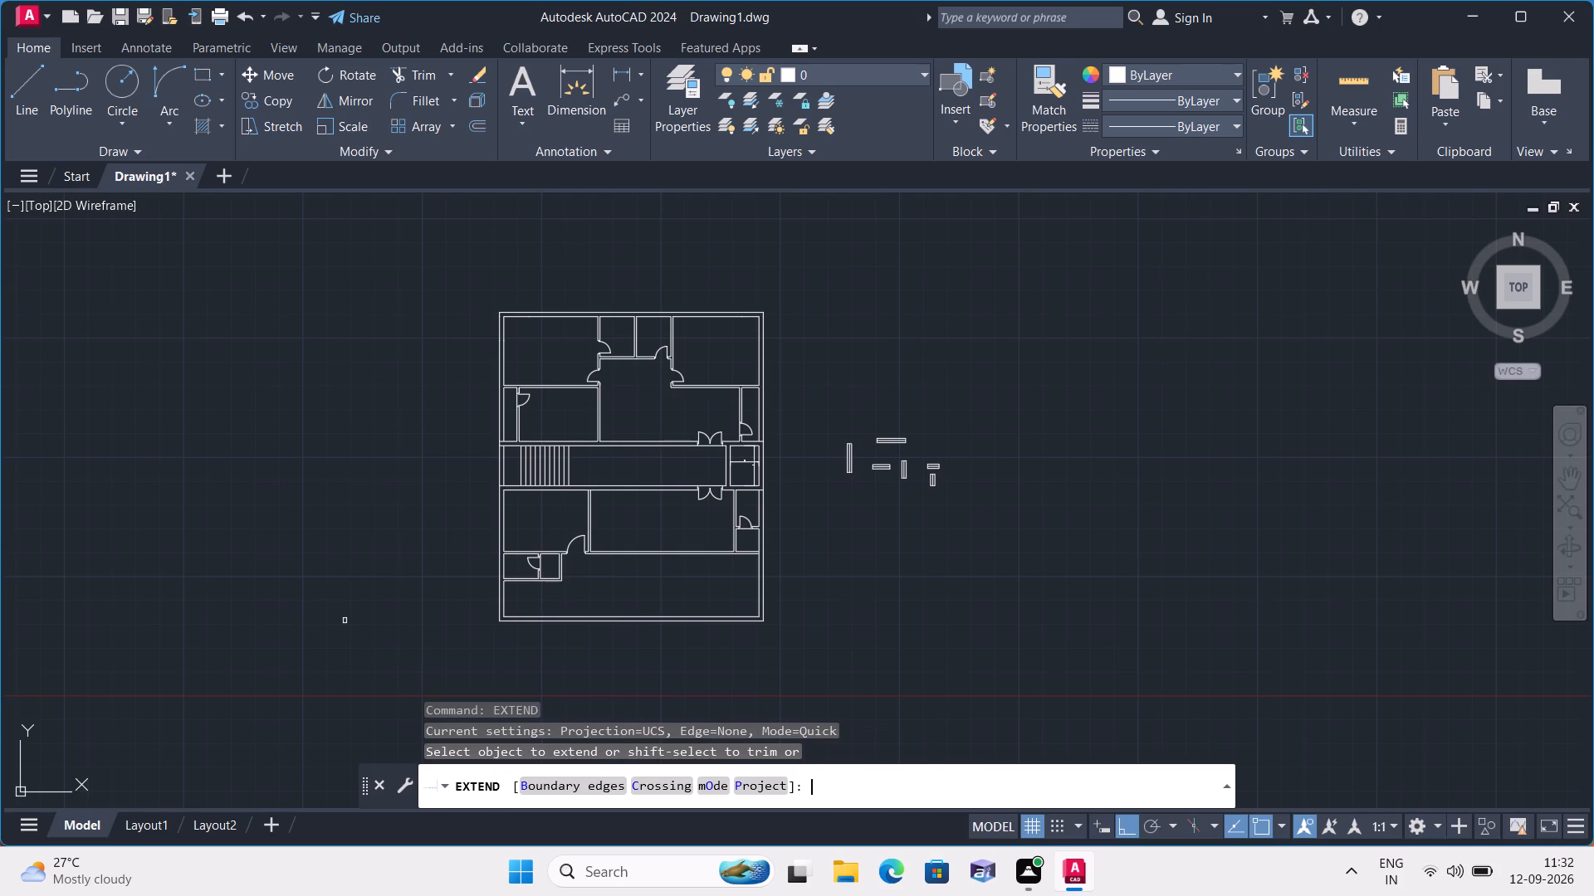
{"action": "scroll", "coordinate": [449, 554], "scroll_direction": "up", "scroll_amount": 2}
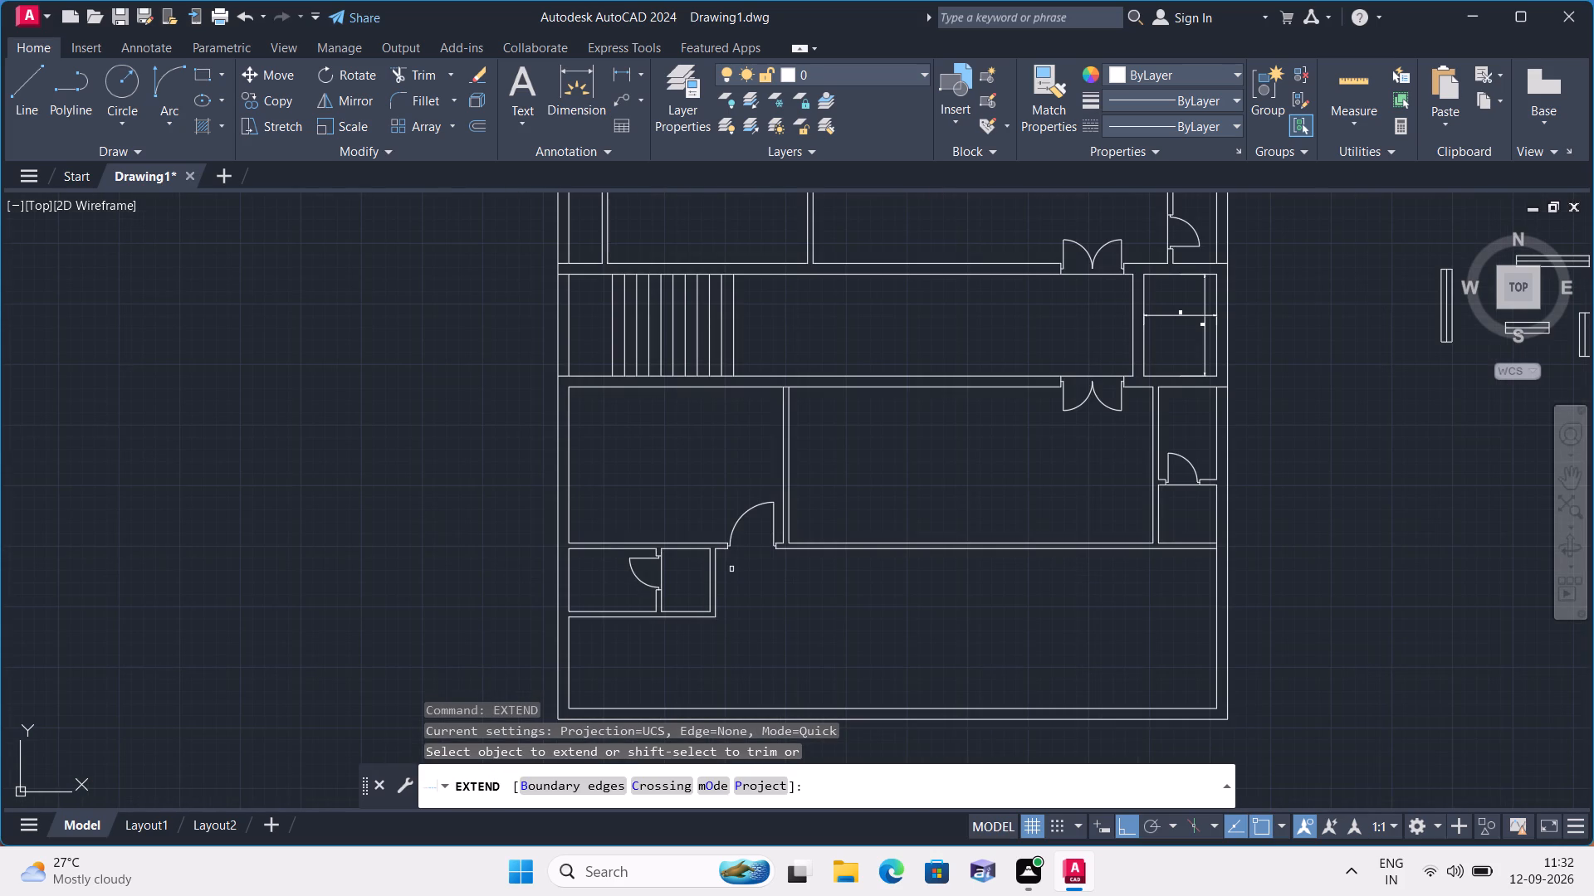
{"action": "scroll", "coordinate": [749, 575], "scroll_direction": "up", "scroll_amount": 3}
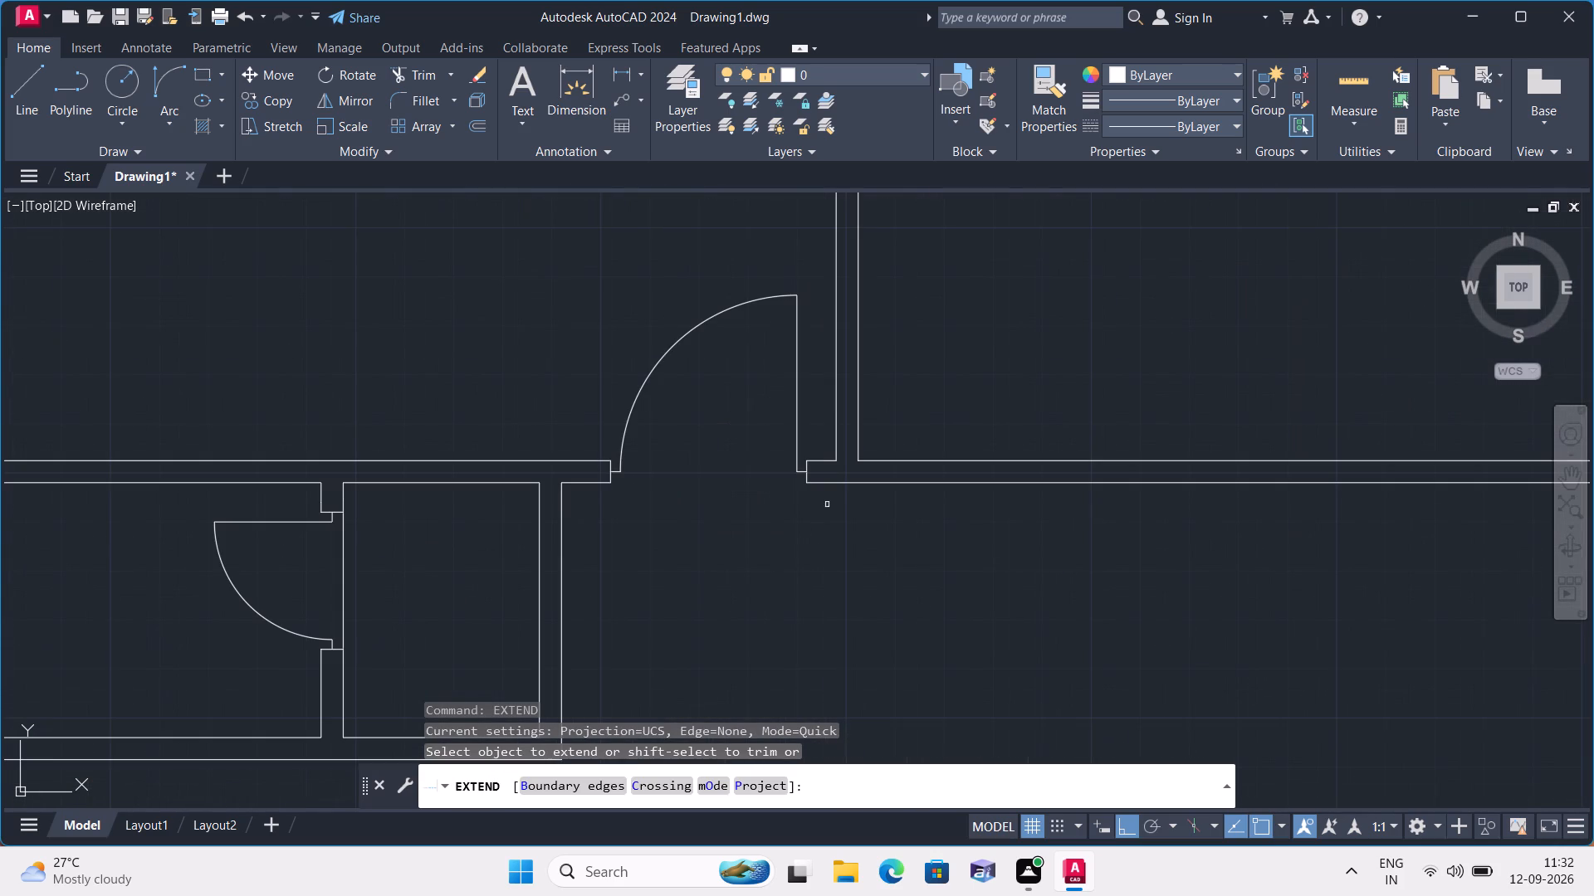
{"action": "left_click", "coordinate": [837, 455]}
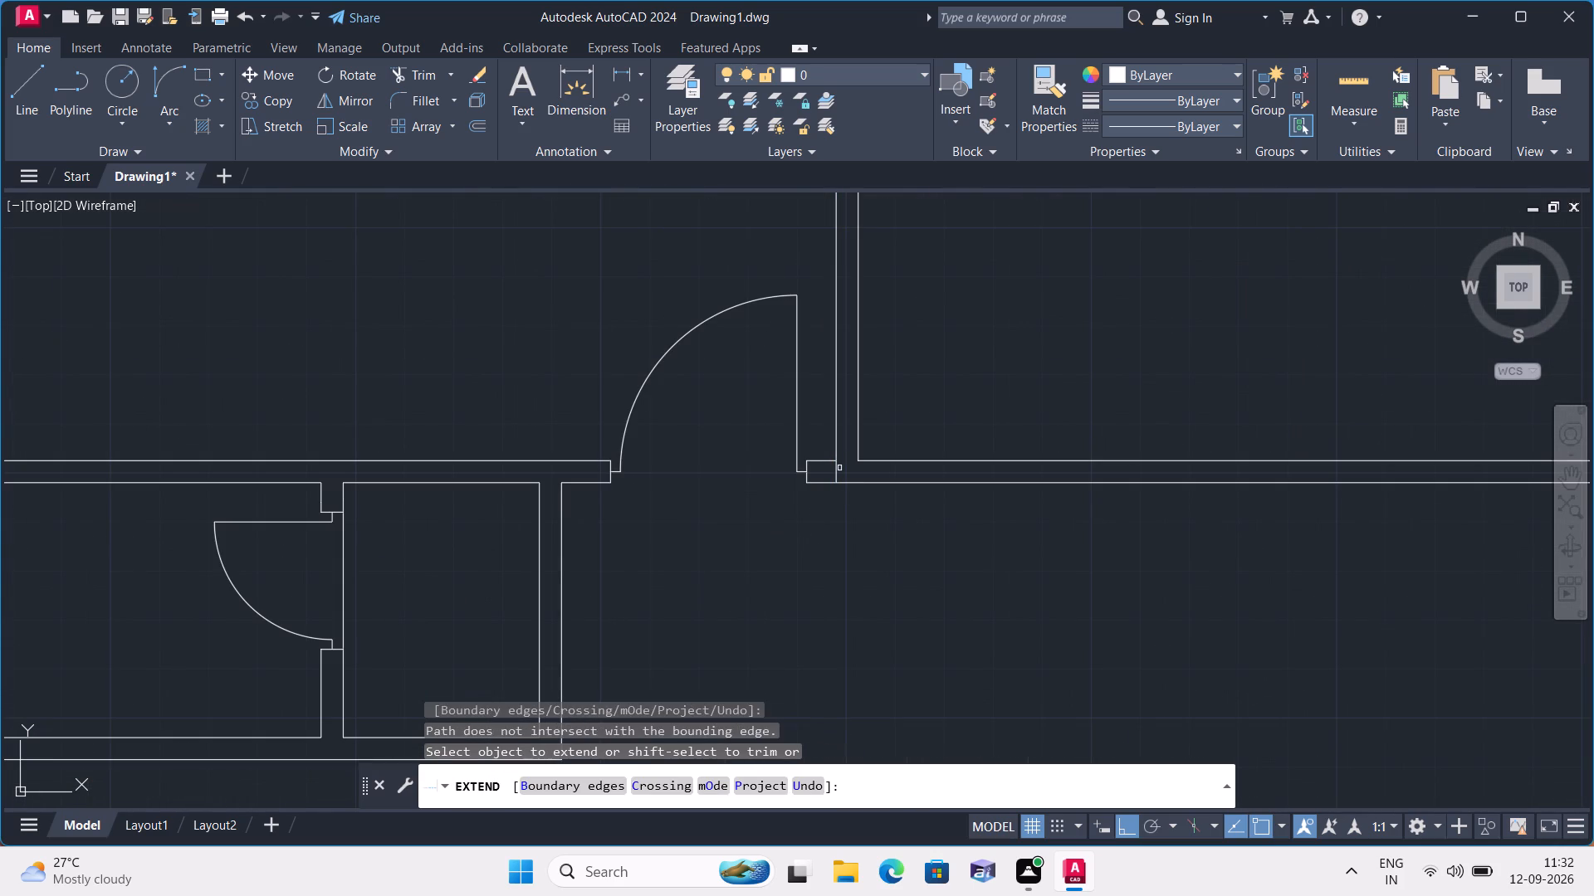
{"action": "scroll", "coordinate": [843, 514], "scroll_direction": "down", "scroll_amount": 1}
{"action": "middle_click_drag", "start_coordinate": [878, 564], "coordinate": [882, 476]}
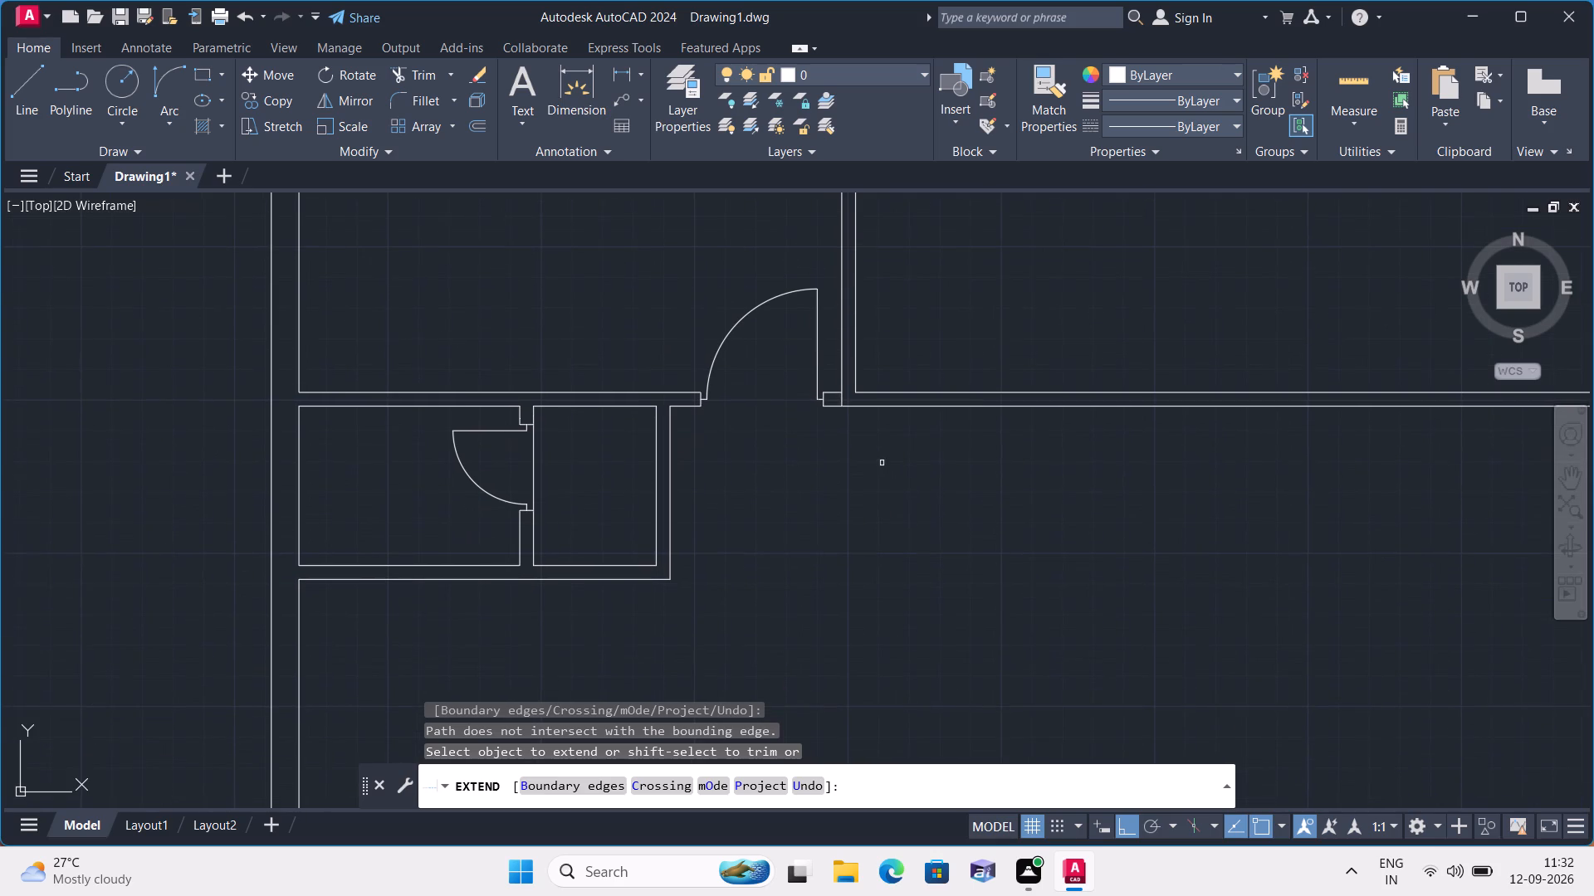
{"action": "left_click", "coordinate": [855, 389]}
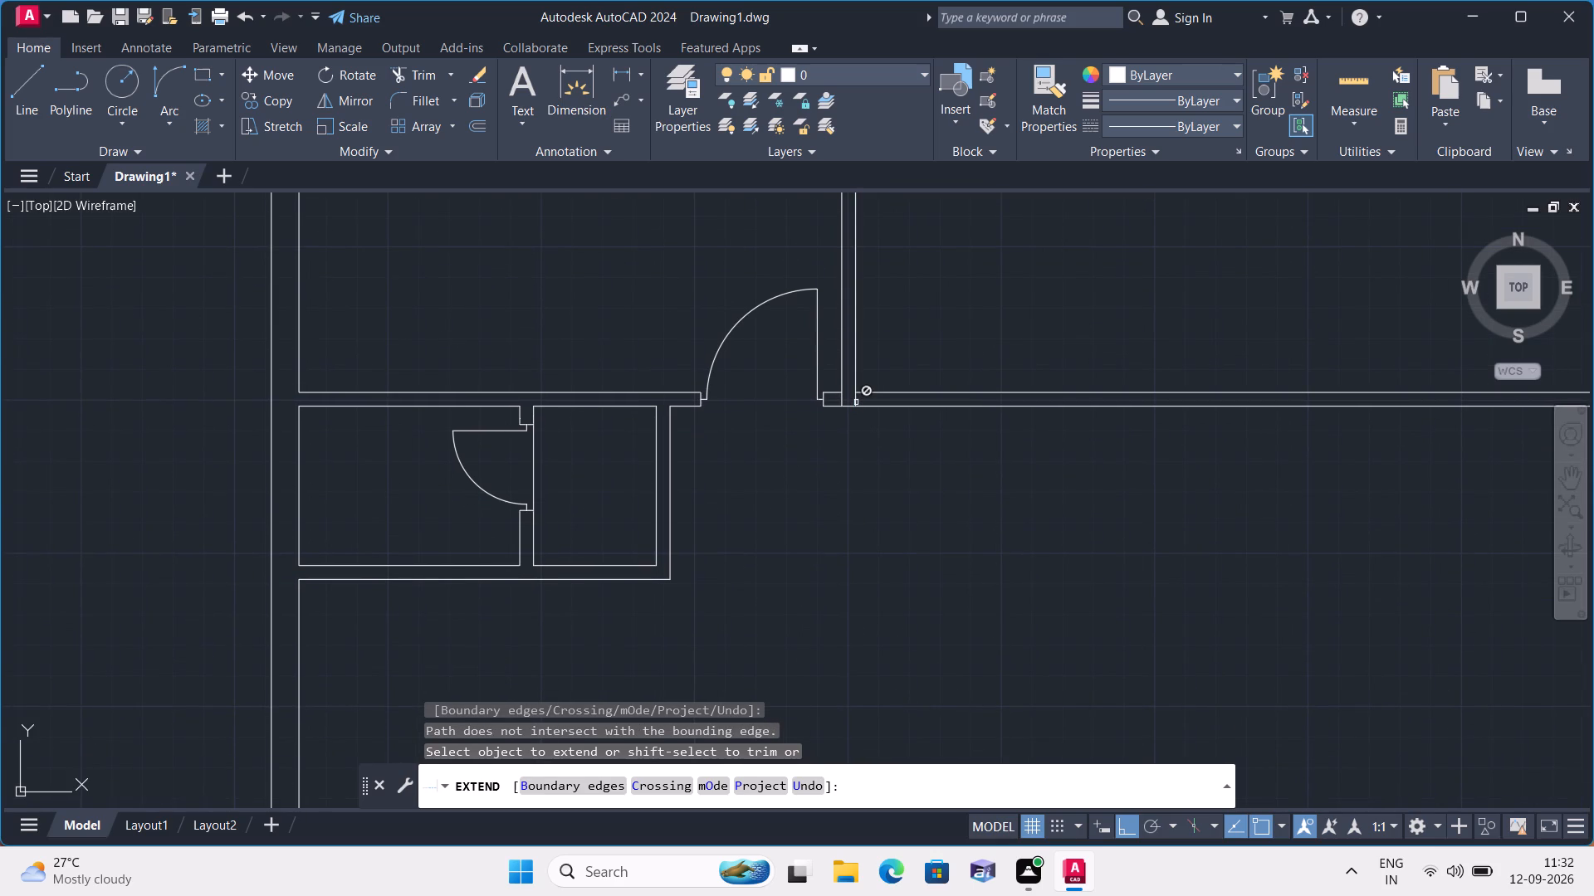
{"action": "scroll", "coordinate": [854, 407], "scroll_direction": "down", "scroll_amount": 2}
{"action": "left_click", "coordinate": [854, 407]}
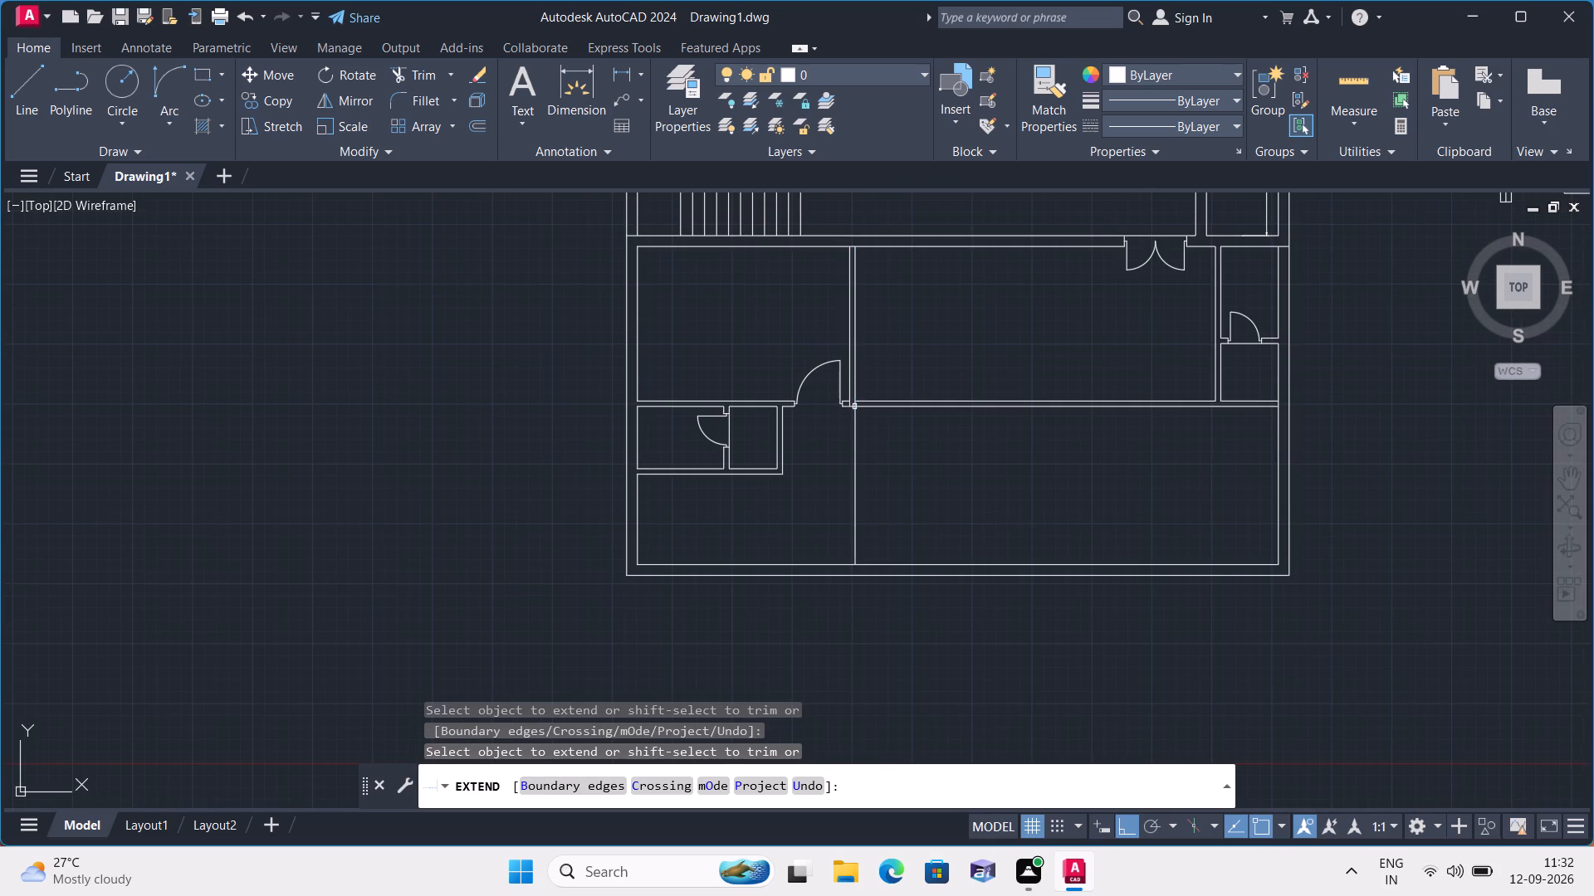
{"action": "left_click", "coordinate": [850, 407]}
{"action": "key", "text": "Escape"}
Trim the extended vertical partition's left face line where it crosses the horizontal partition, just beside the larger door.
{"action": "type", "text": "tr"}
{"action": "type", "text": "im"}
{"action": "key", "text": "space"}
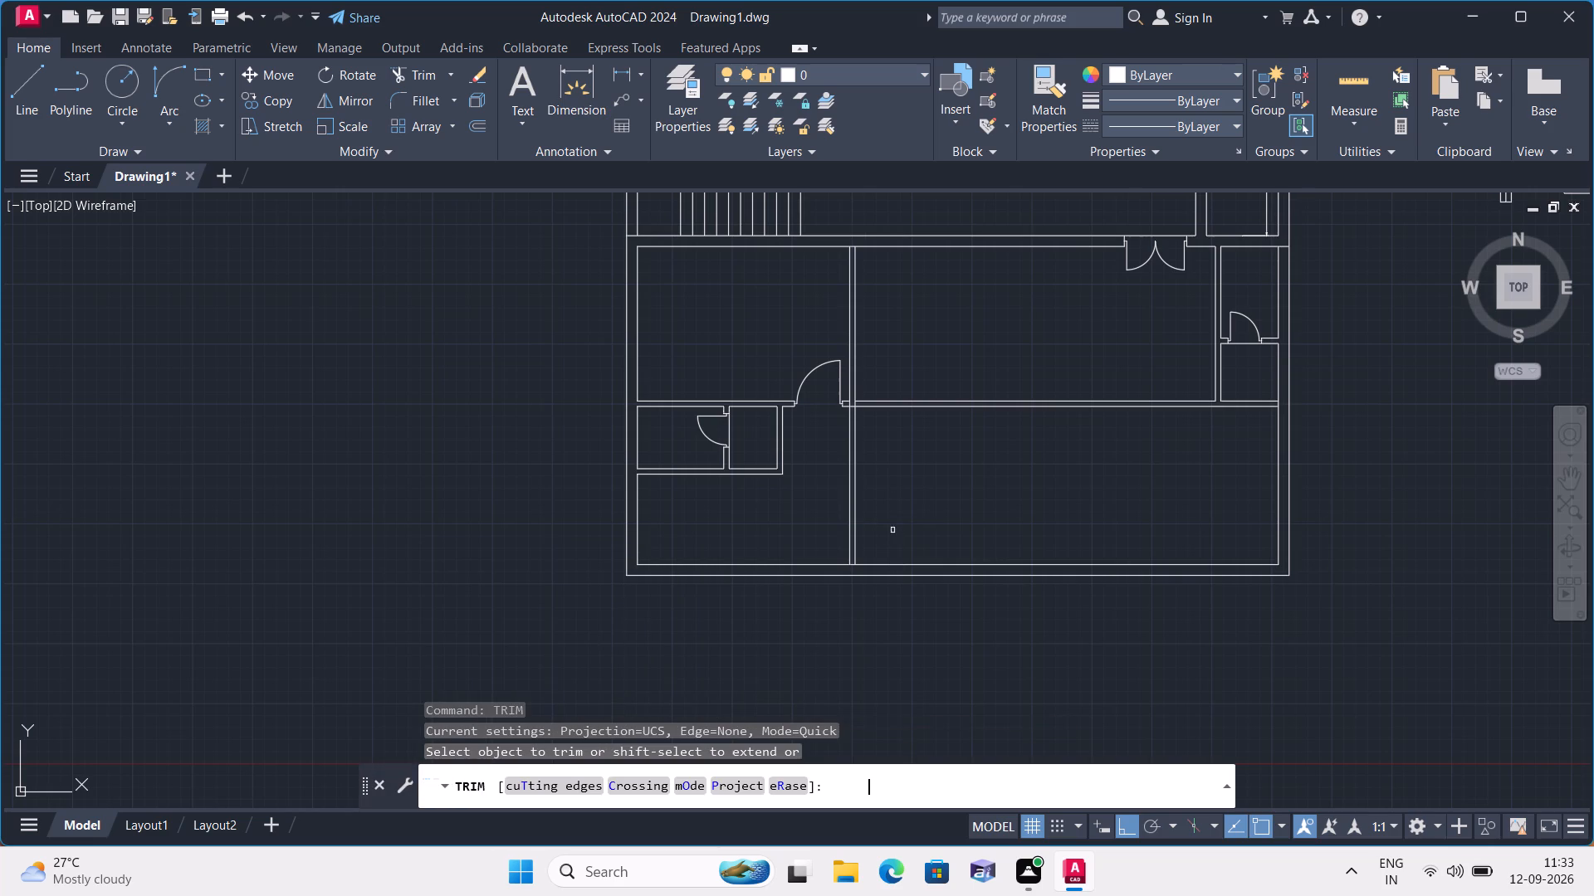
{"action": "scroll", "coordinate": [841, 419], "scroll_direction": "up", "scroll_amount": 3}
{"action": "left_click", "coordinate": [863, 363]}
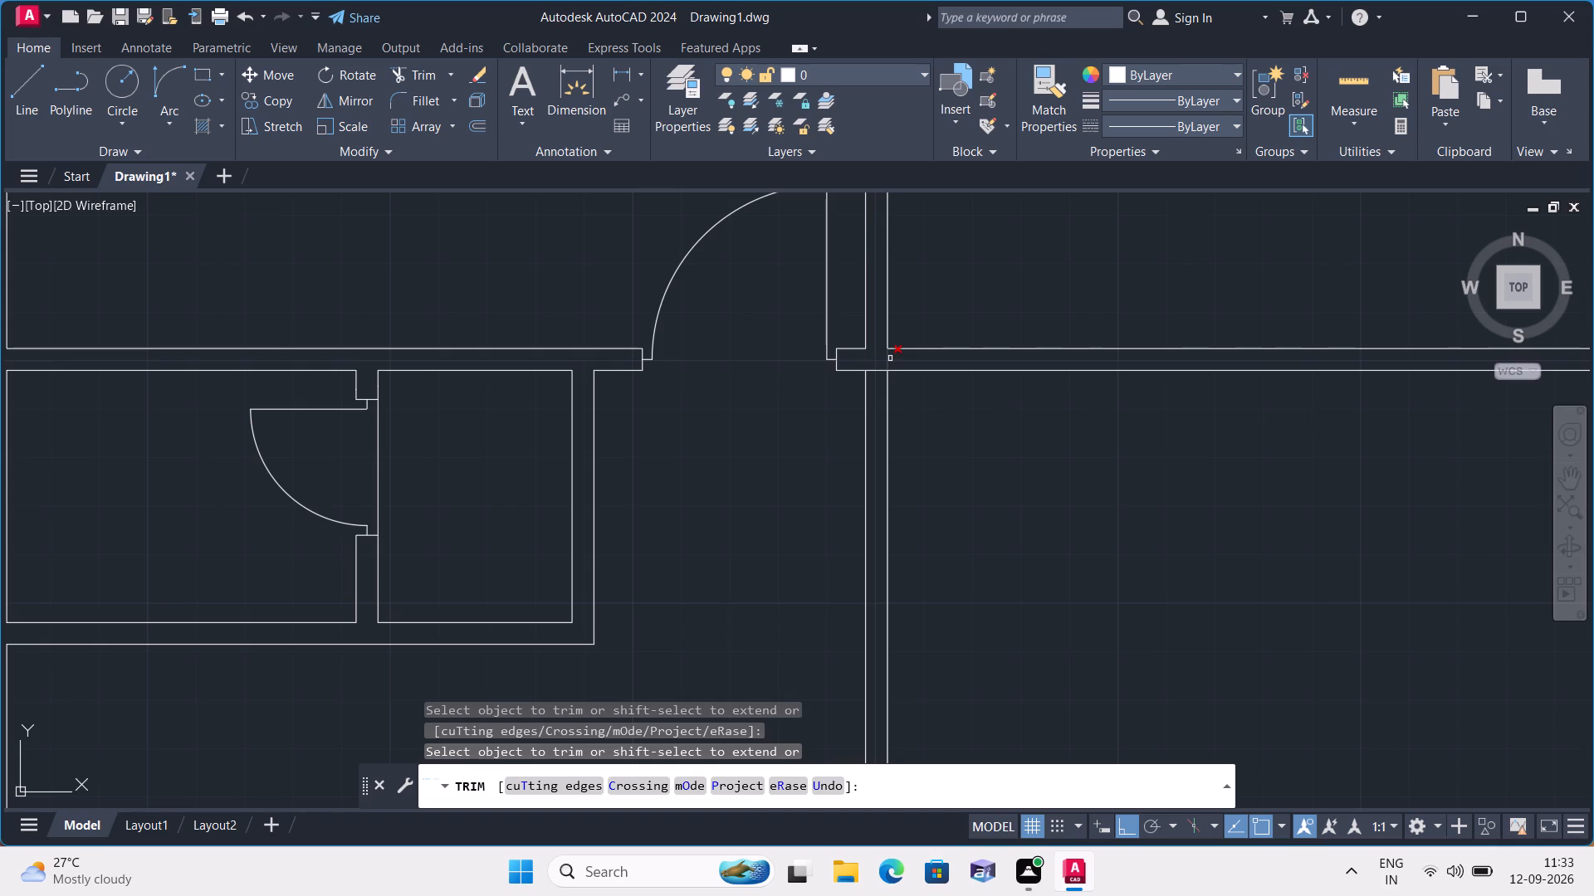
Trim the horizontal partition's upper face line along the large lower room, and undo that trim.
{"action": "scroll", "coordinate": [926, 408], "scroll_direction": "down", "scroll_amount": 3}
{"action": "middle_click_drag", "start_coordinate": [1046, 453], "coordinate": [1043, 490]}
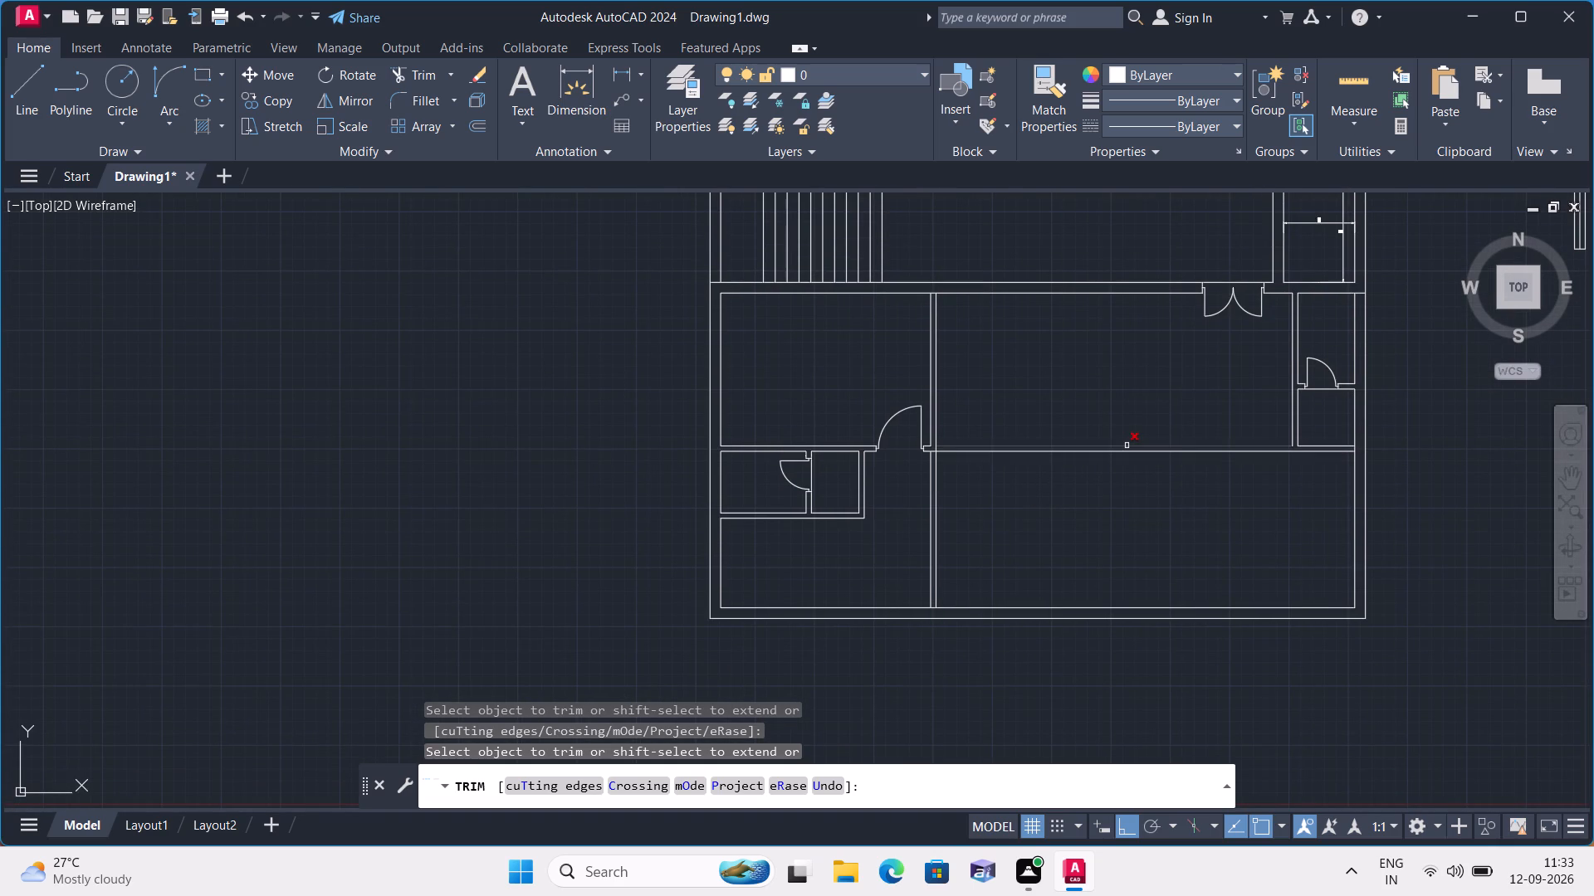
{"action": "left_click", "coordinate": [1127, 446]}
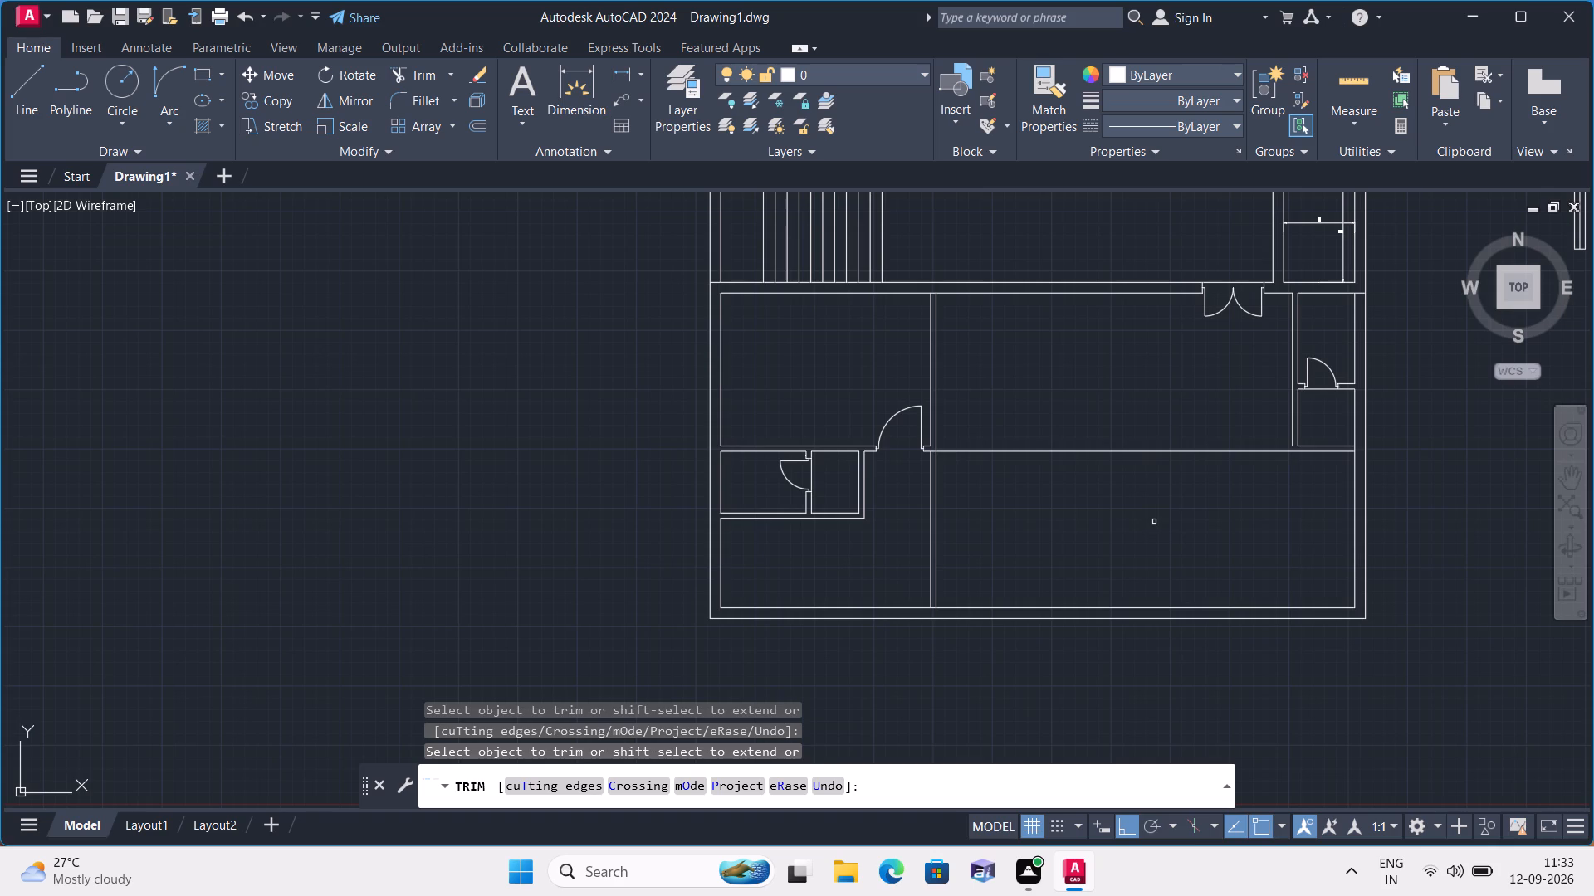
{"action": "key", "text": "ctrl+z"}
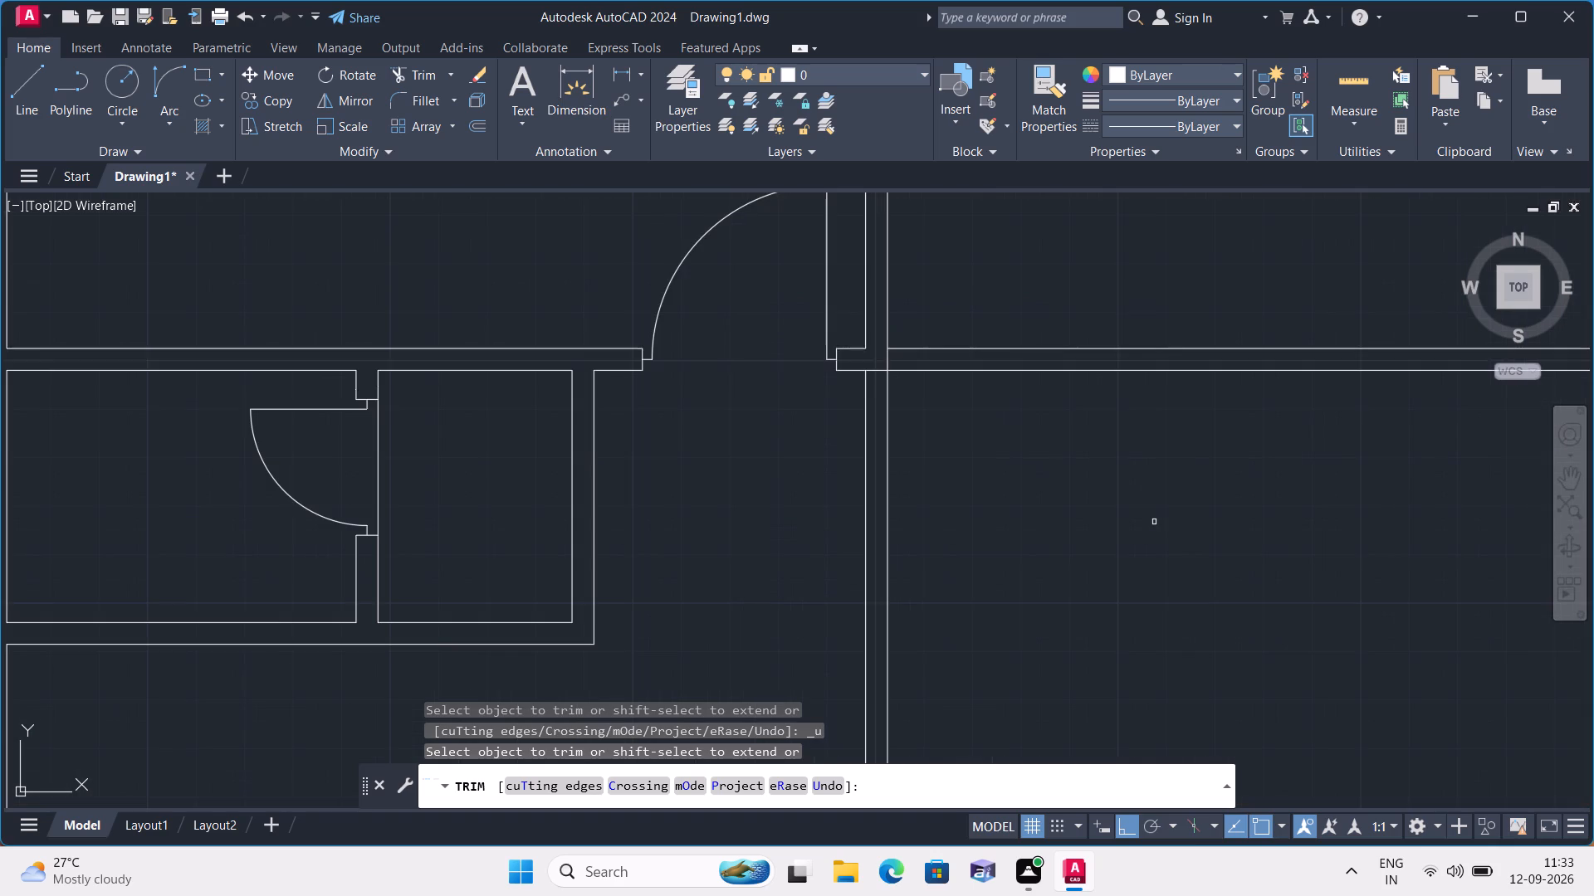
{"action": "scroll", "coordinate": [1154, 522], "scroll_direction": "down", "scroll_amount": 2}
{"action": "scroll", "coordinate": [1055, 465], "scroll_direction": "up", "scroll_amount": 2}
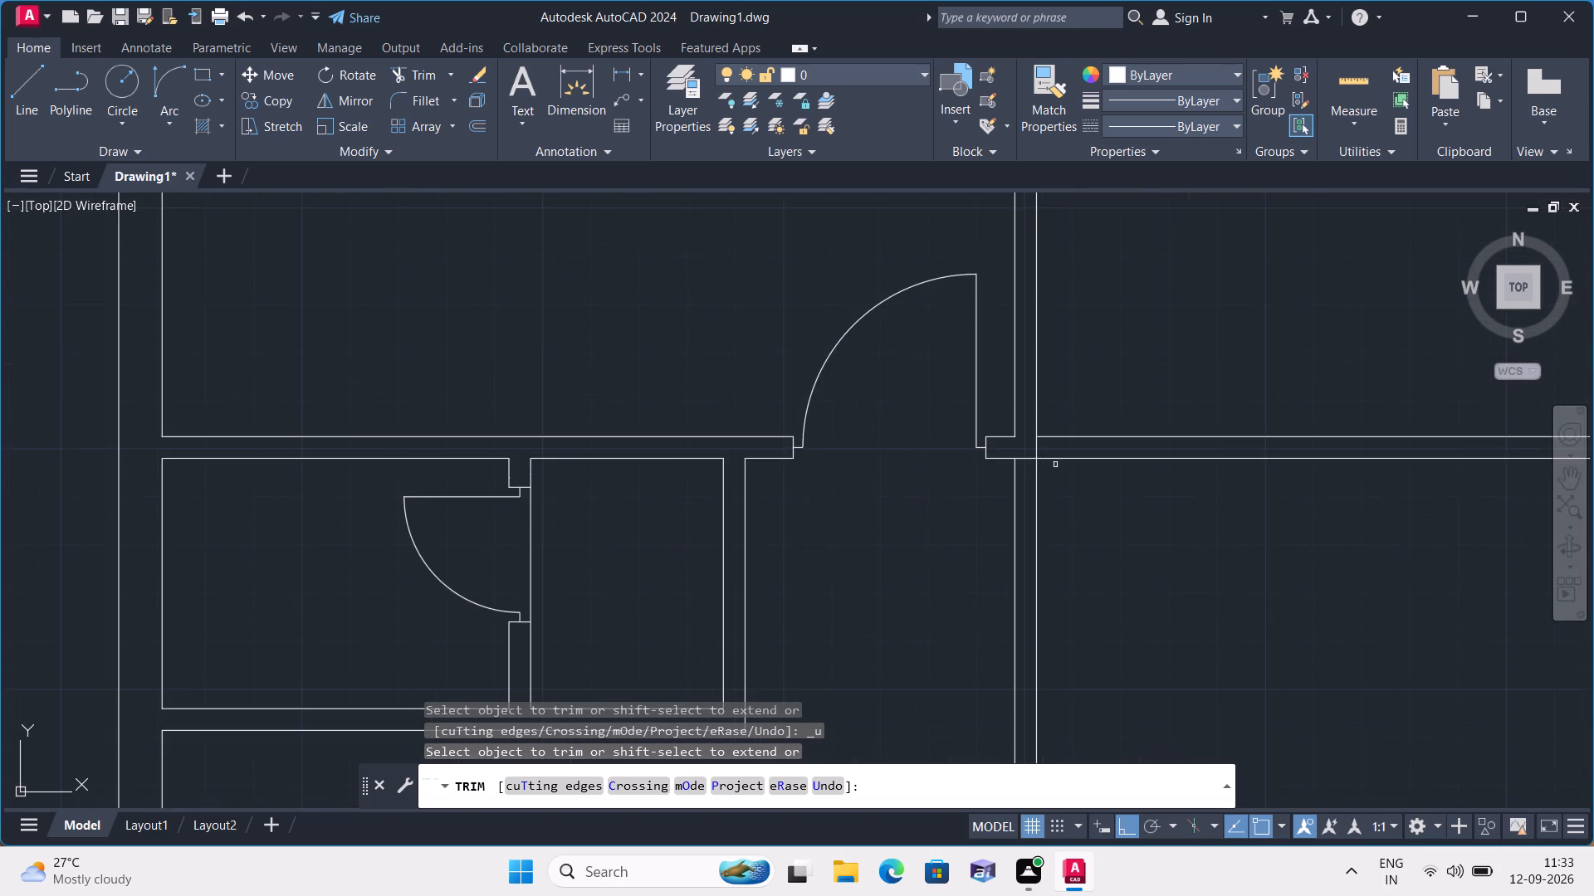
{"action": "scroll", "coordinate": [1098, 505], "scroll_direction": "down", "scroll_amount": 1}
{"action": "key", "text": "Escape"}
Offset the extended vertical partition's left face line 11'9" to the left, across the lower-left area.
{"action": "scroll", "coordinate": [1103, 509], "scroll_direction": "down", "scroll_amount": 1}
{"action": "middle_click_drag", "start_coordinate": [1100, 512], "coordinate": [1063, 373]}
{"action": "scroll", "coordinate": [1075, 465], "scroll_direction": "down", "scroll_amount": 1}
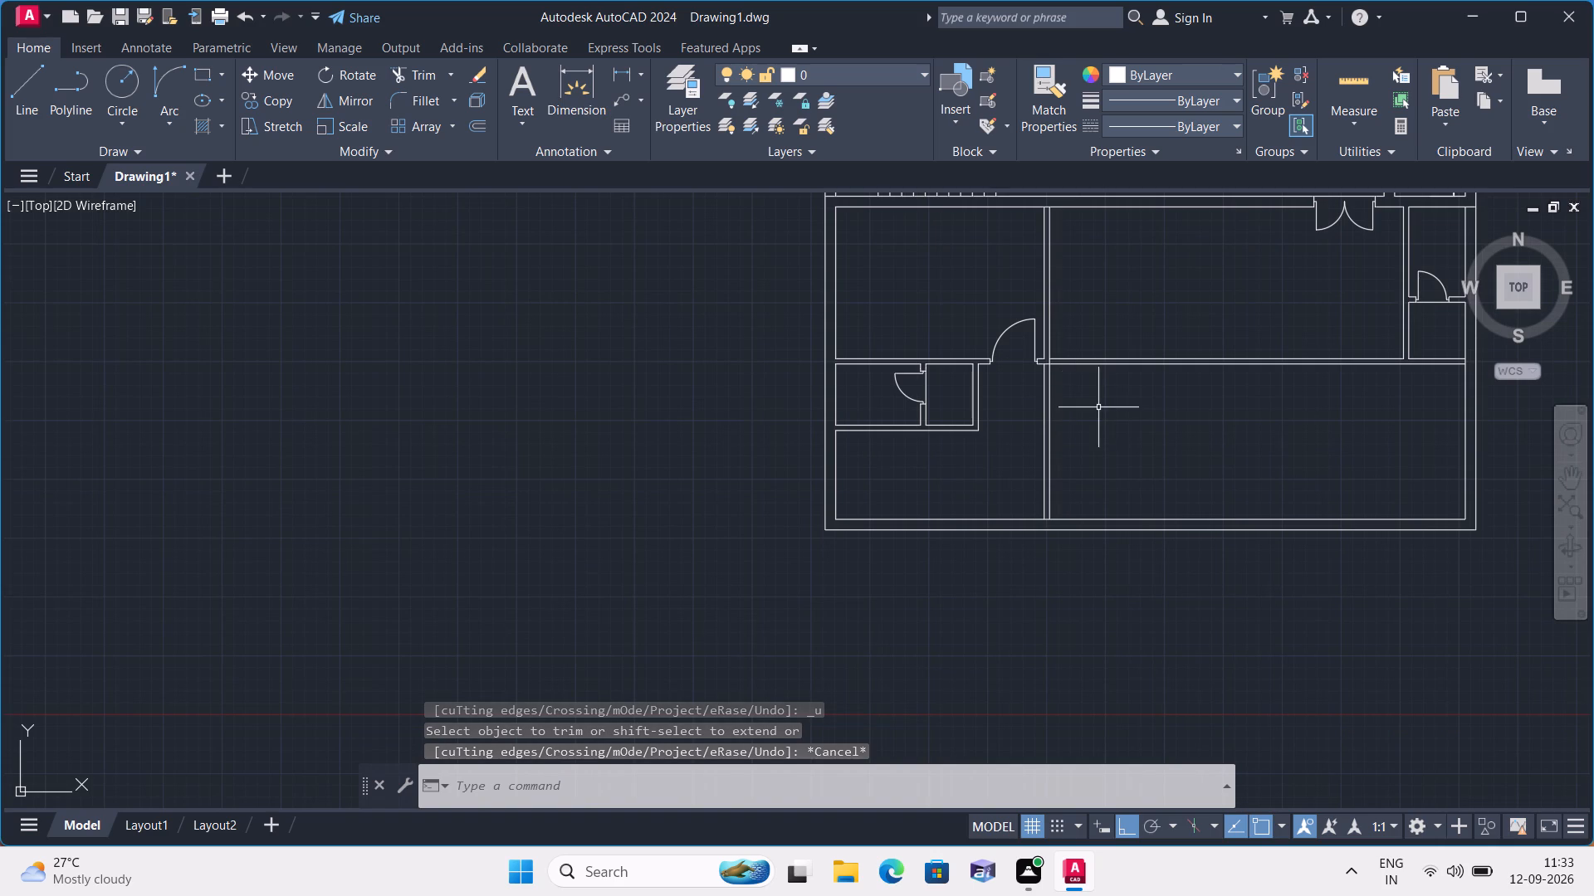
{"action": "type", "text": "offset"}
{"action": "key", "text": "space"}
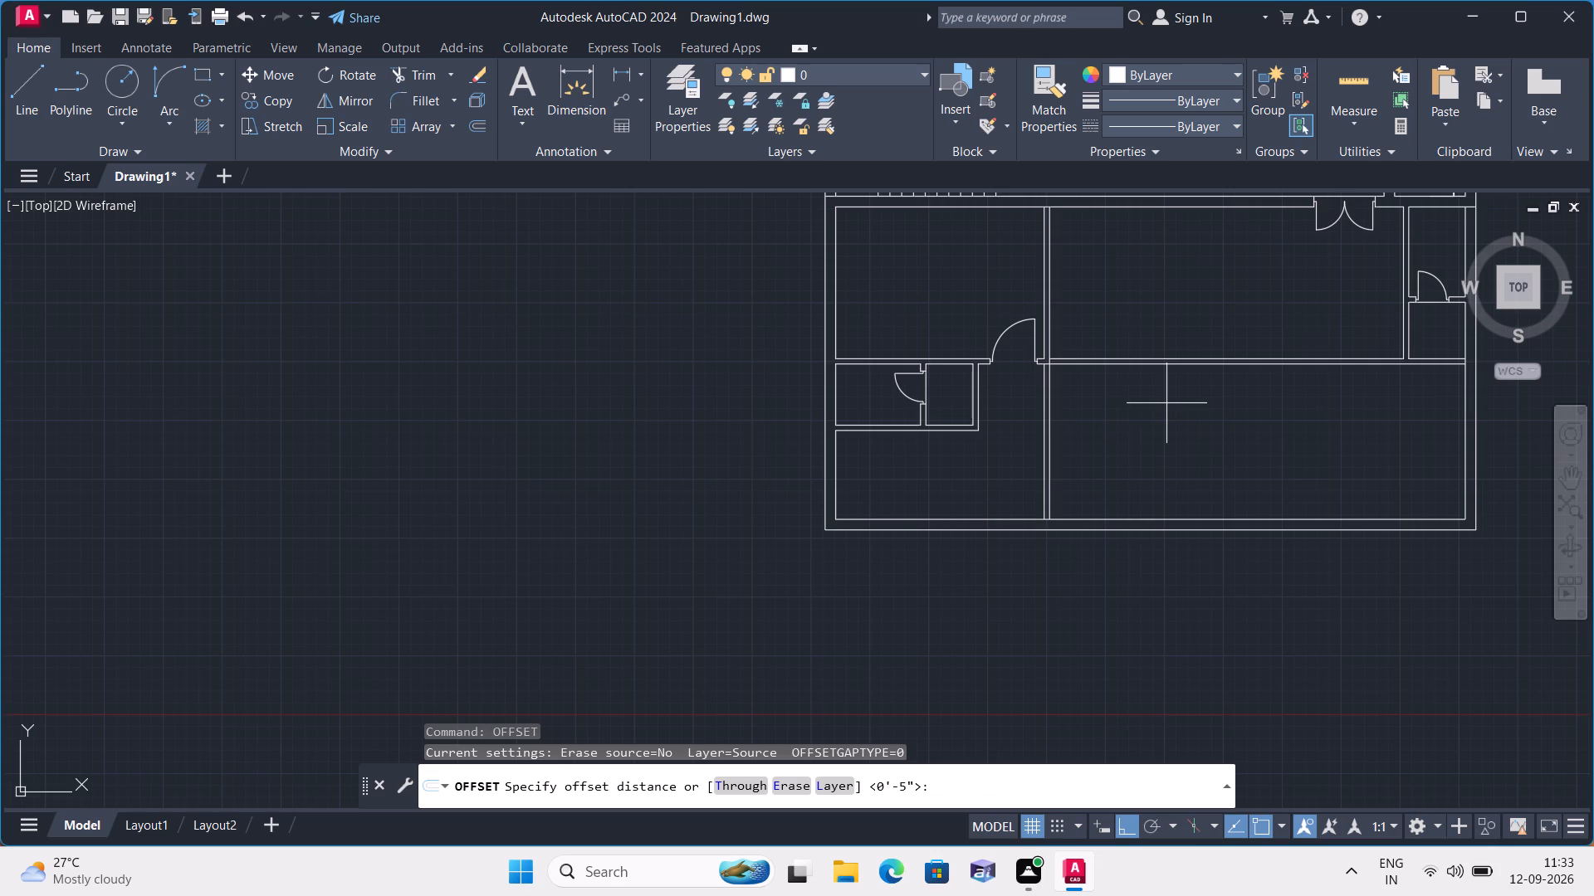
{"action": "type", "text": "11'9\""}
{"action": "key", "text": "space"}
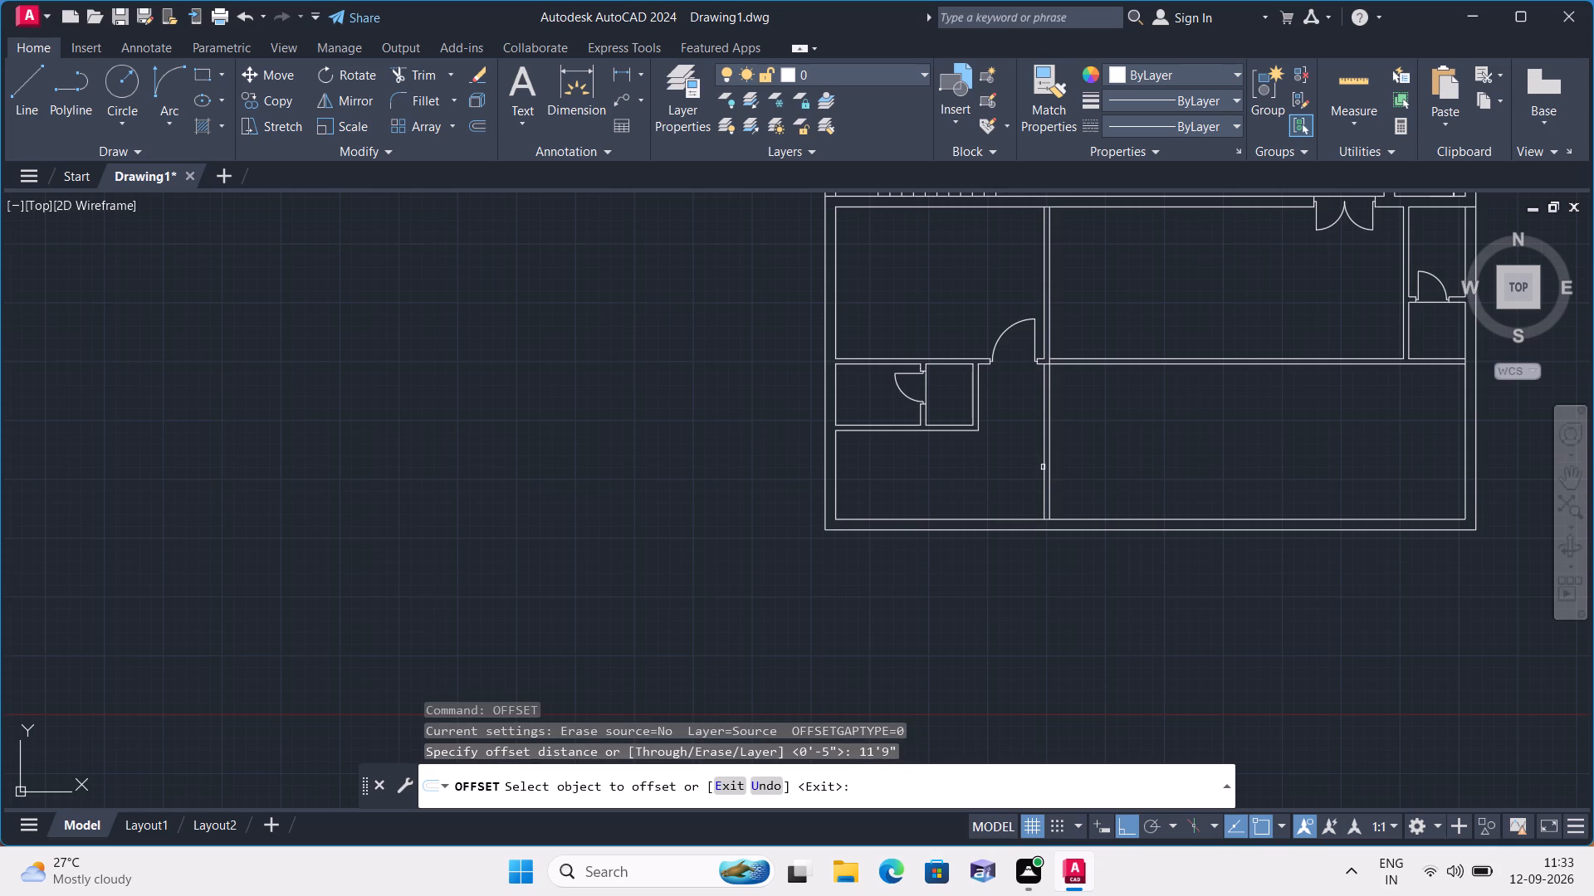
{"action": "left_click", "coordinate": [1043, 467]}
{"action": "left_click", "coordinate": [943, 471]}
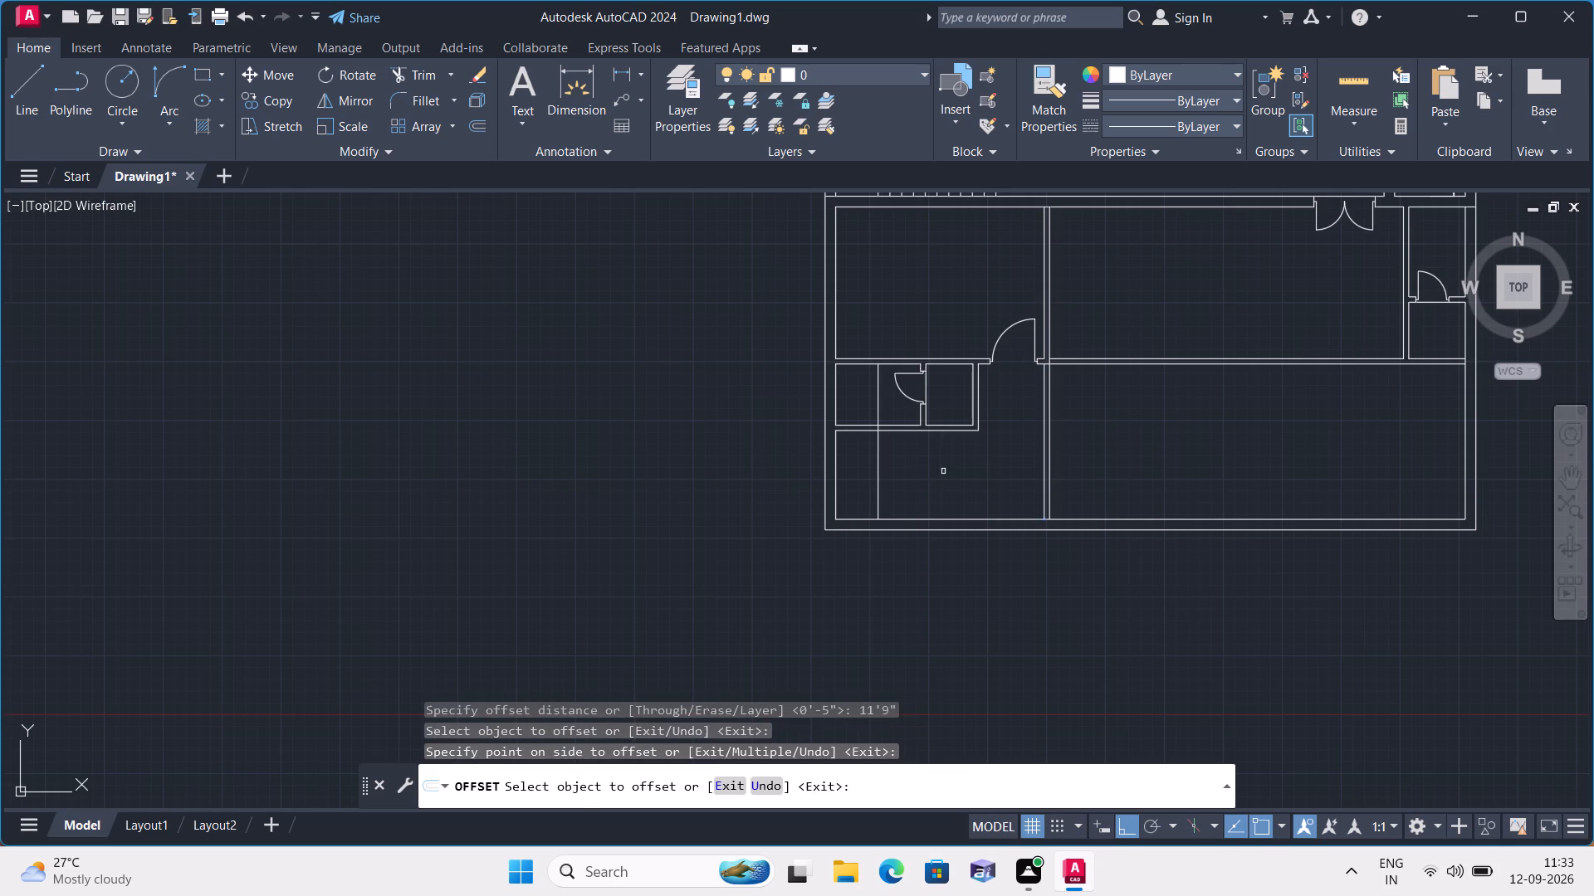
{"action": "key", "text": "space"}
Offset the new vertical line 4.5" to the left to form the second partition face.
{"action": "key", "text": "space"}
{"action": "type", "text": "4.5\""}
{"action": "key", "text": "space"}
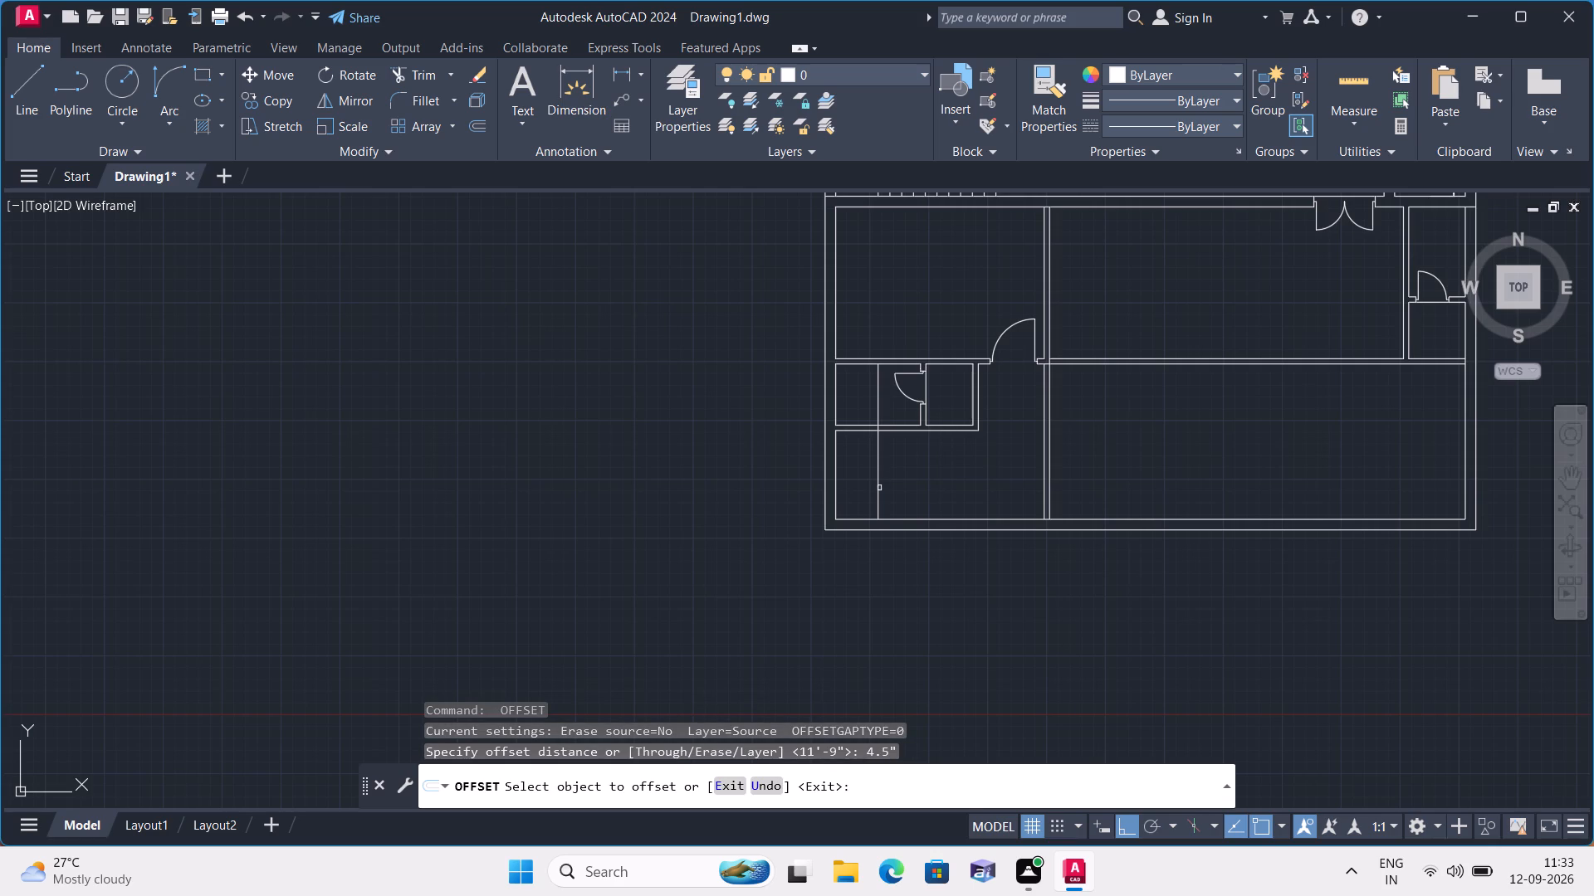
{"action": "left_click", "coordinate": [880, 486]}
{"action": "left_click", "coordinate": [866, 485]}
{"action": "key", "text": "space"}
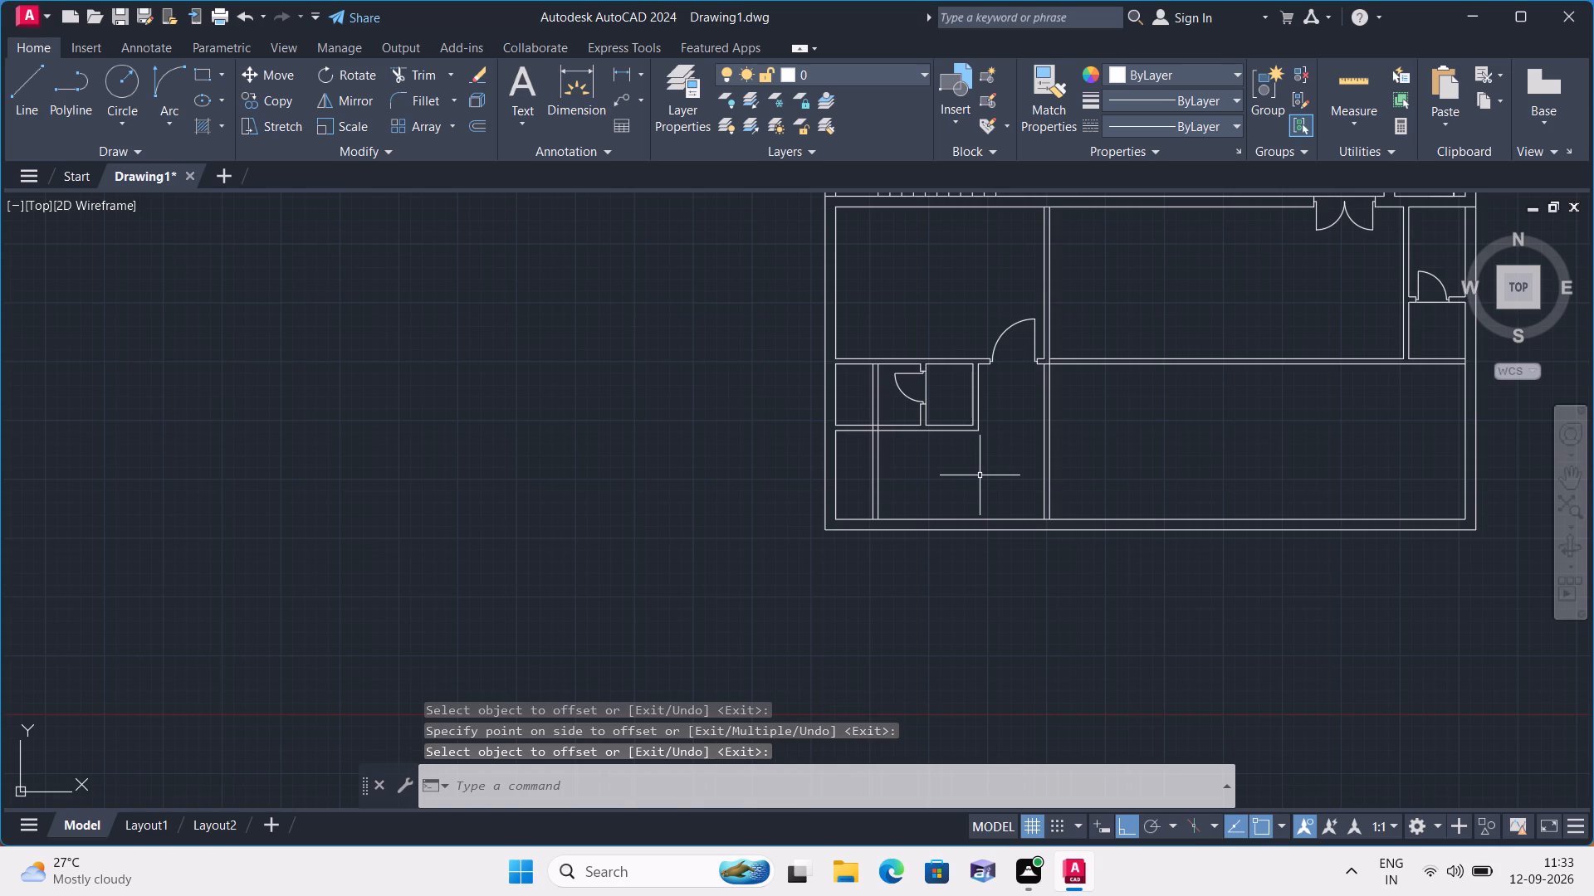
Extend both face lines of the partition below the two small rooms rightward to the extended vertical partition's left face.
{"action": "type", "text": "extend"}
{"action": "key", "text": "space"}
{"action": "scroll", "coordinate": [986, 423], "scroll_direction": "up", "scroll_amount": 2}
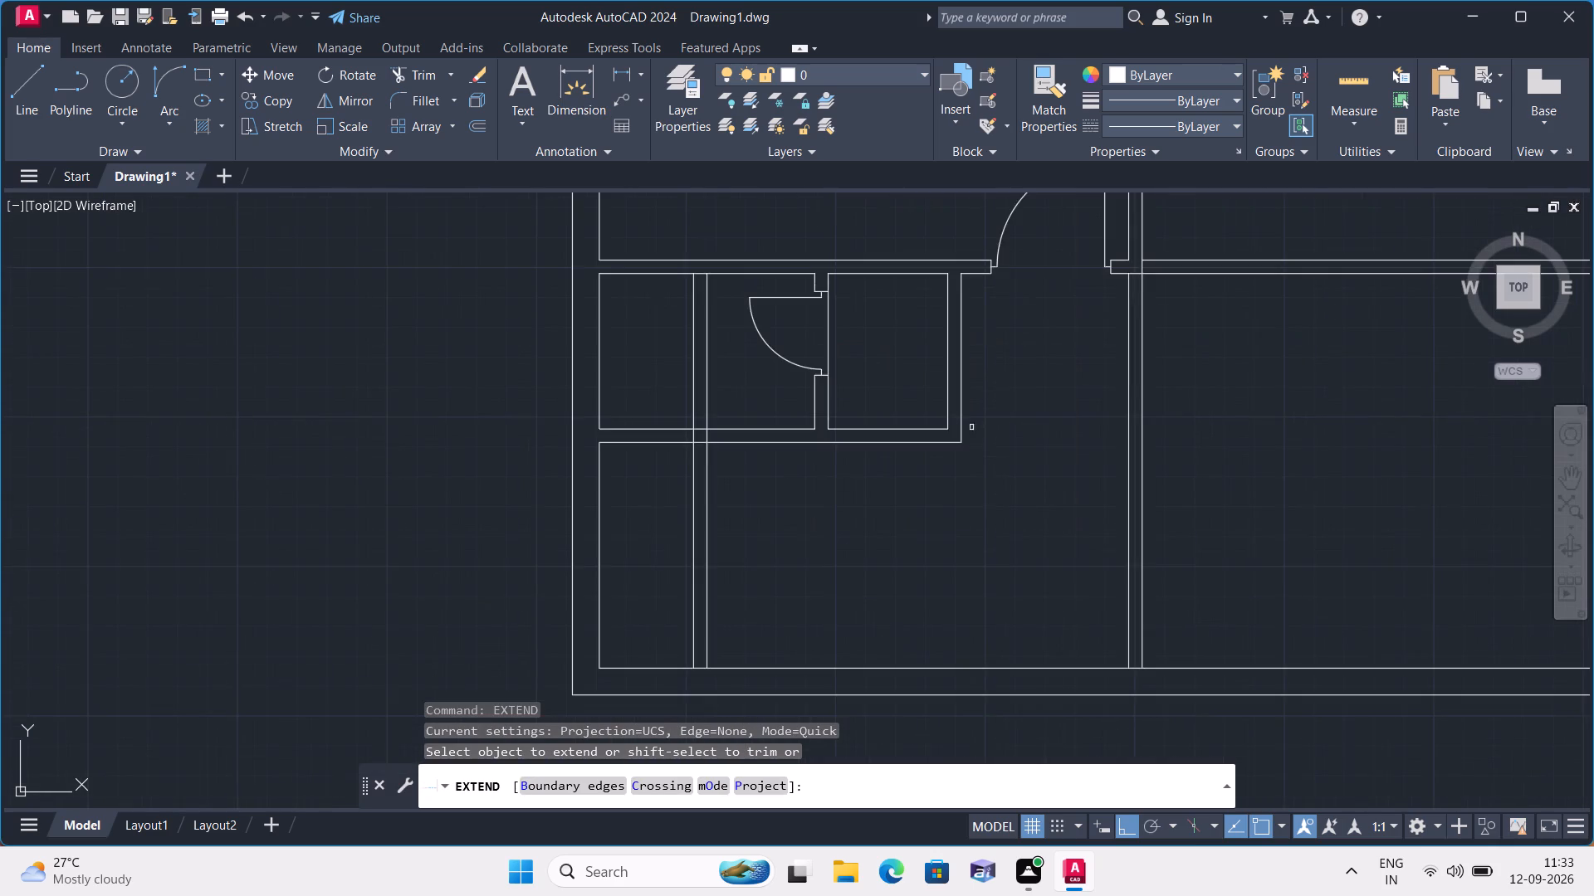
{"action": "scroll", "coordinate": [953, 423], "scroll_direction": "up", "scroll_amount": 1}
{"action": "left_click", "coordinate": [930, 431]}
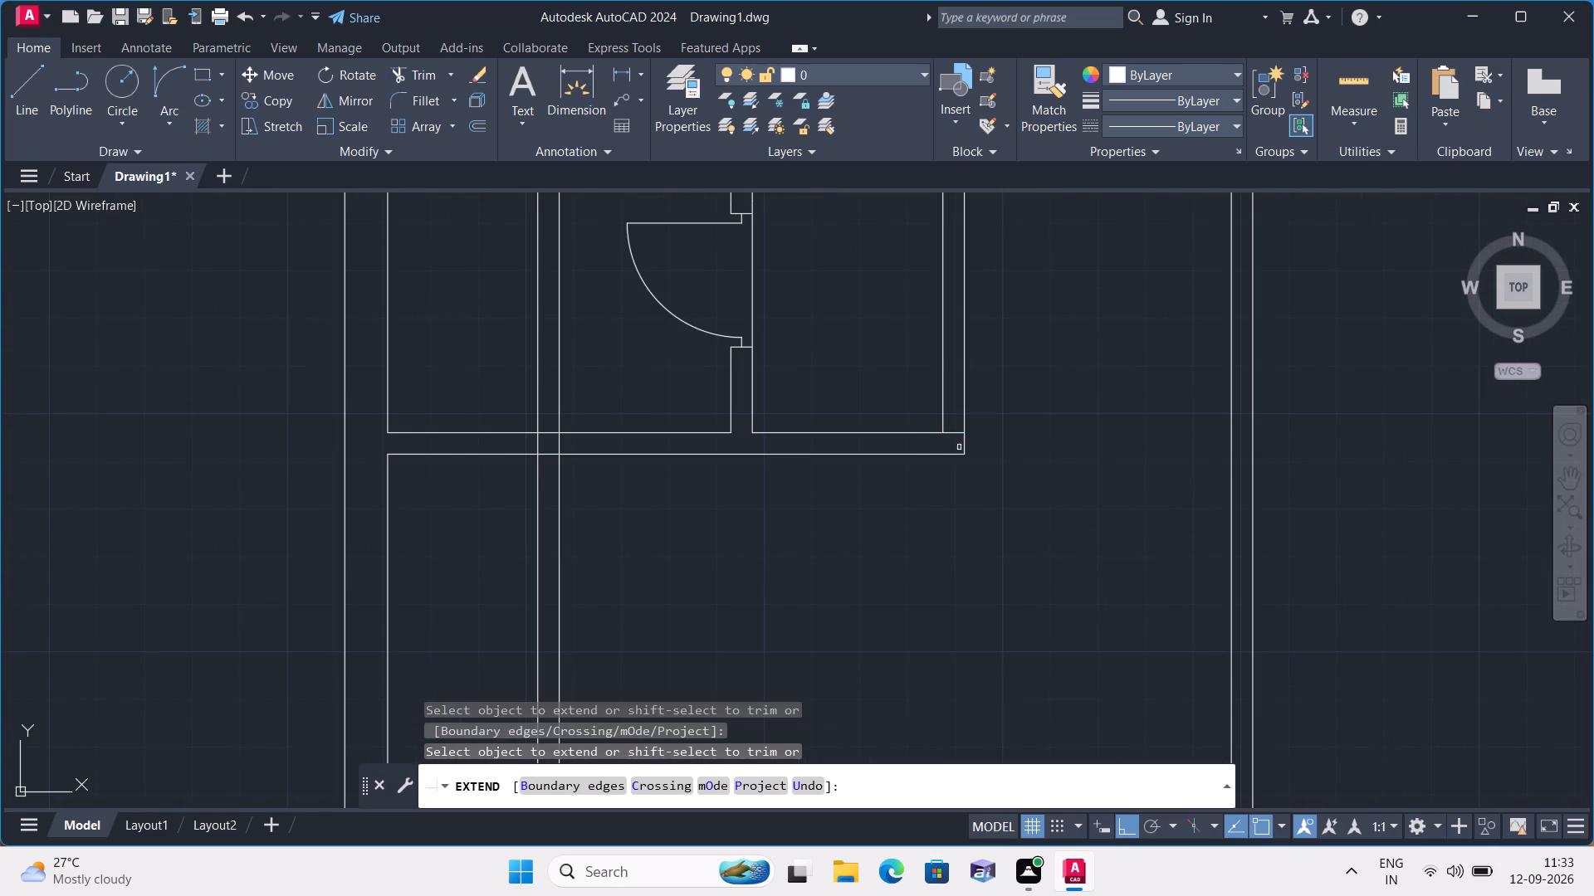
{"action": "left_click", "coordinate": [961, 451]}
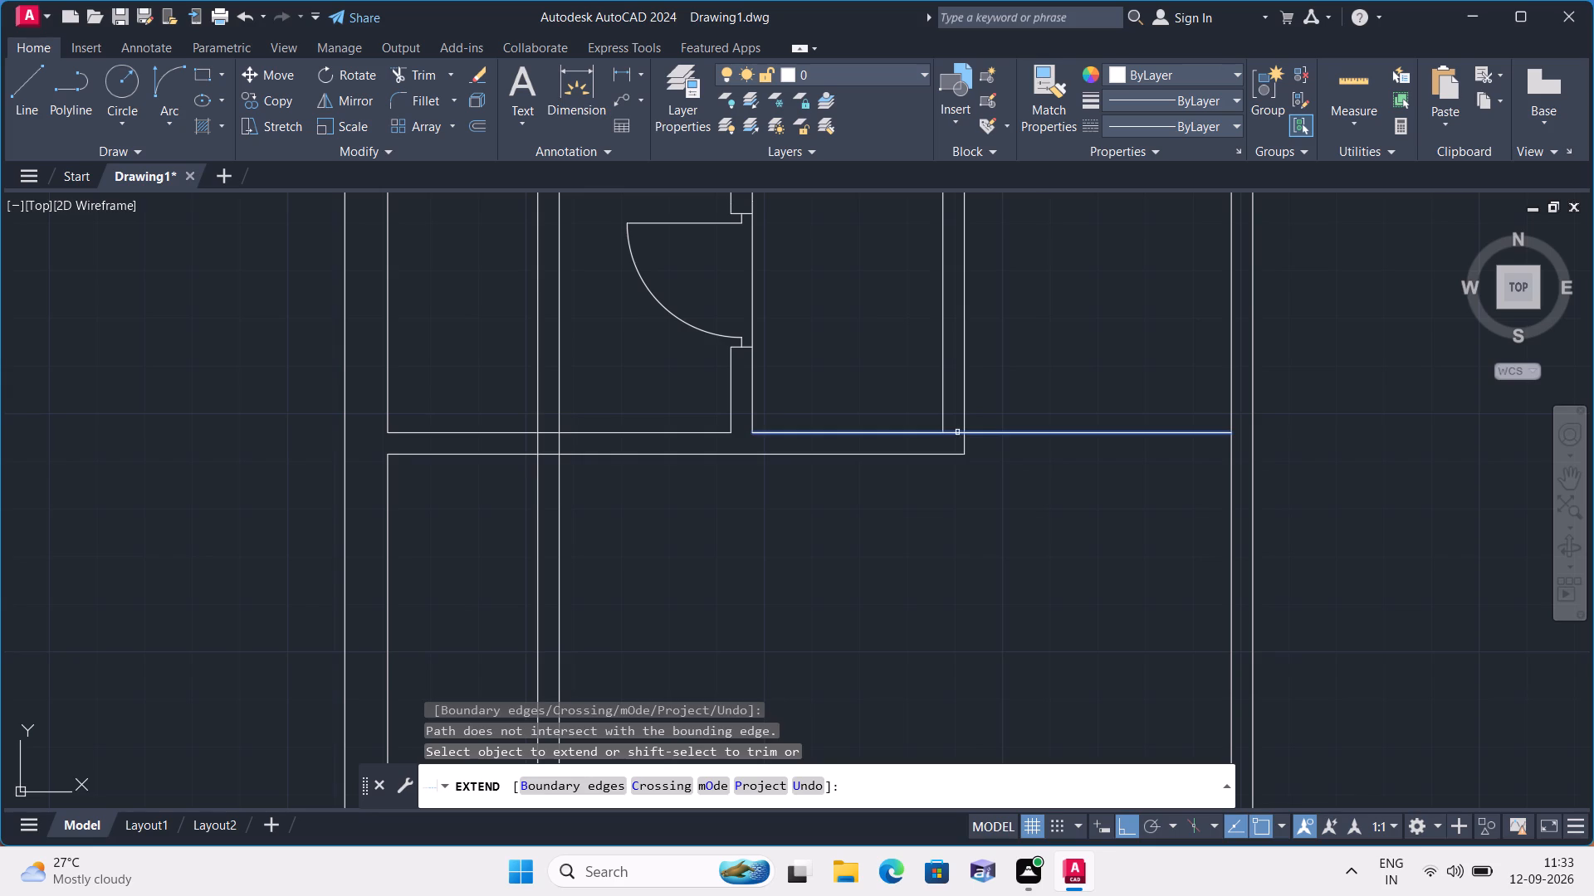
{"action": "left_click", "coordinate": [957, 432]}
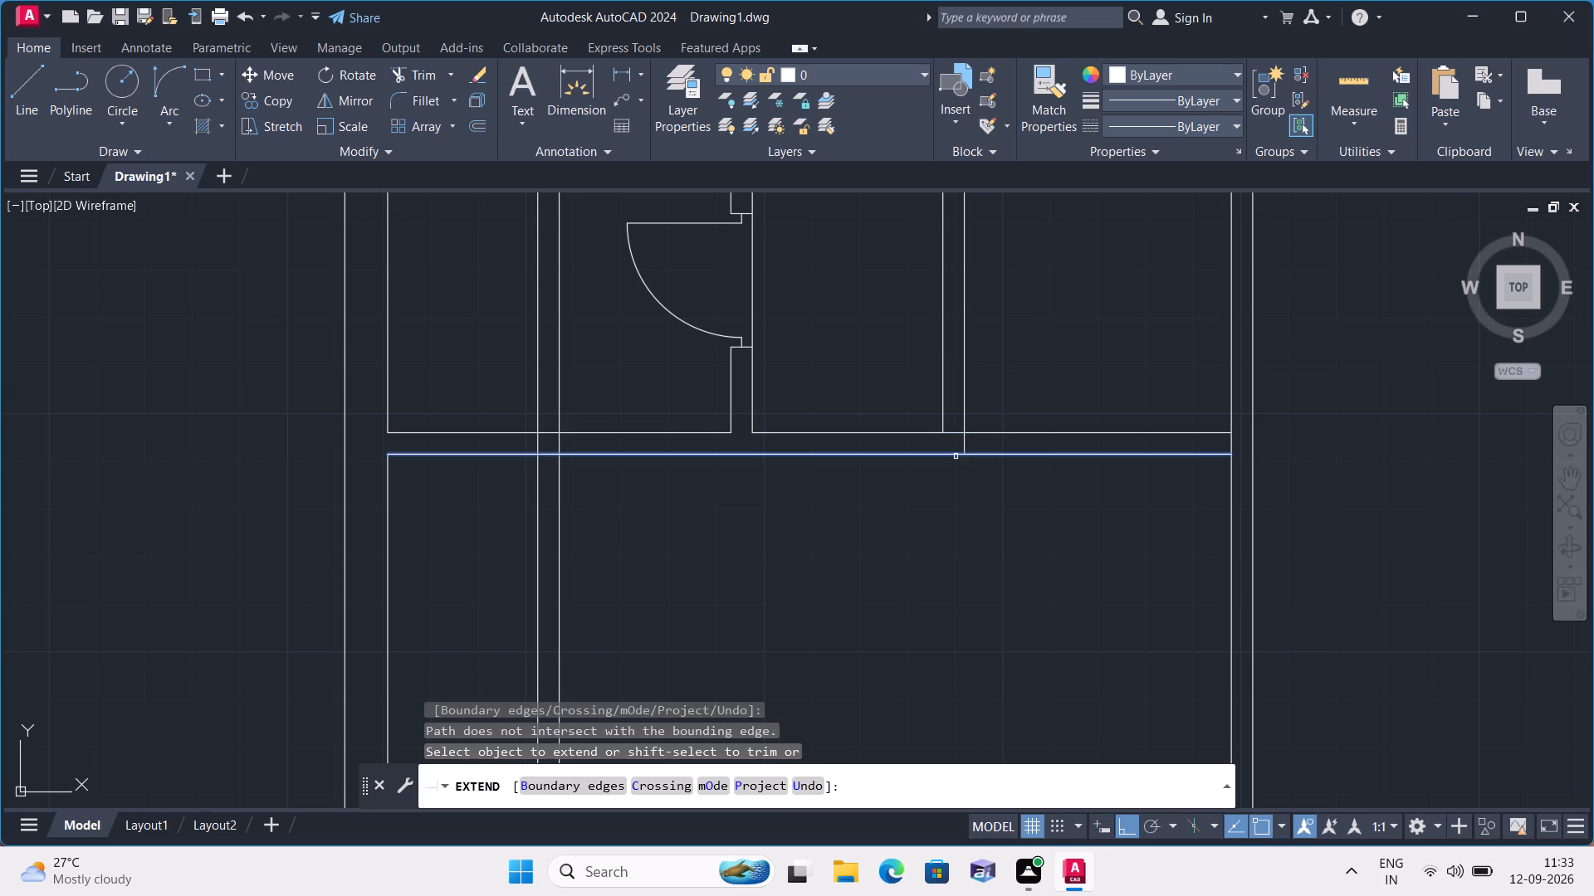
{"action": "left_click", "coordinate": [956, 455]}
{"action": "key", "text": "space"}
{"action": "scroll", "coordinate": [952, 530], "scroll_direction": "down", "scroll_amount": 2}
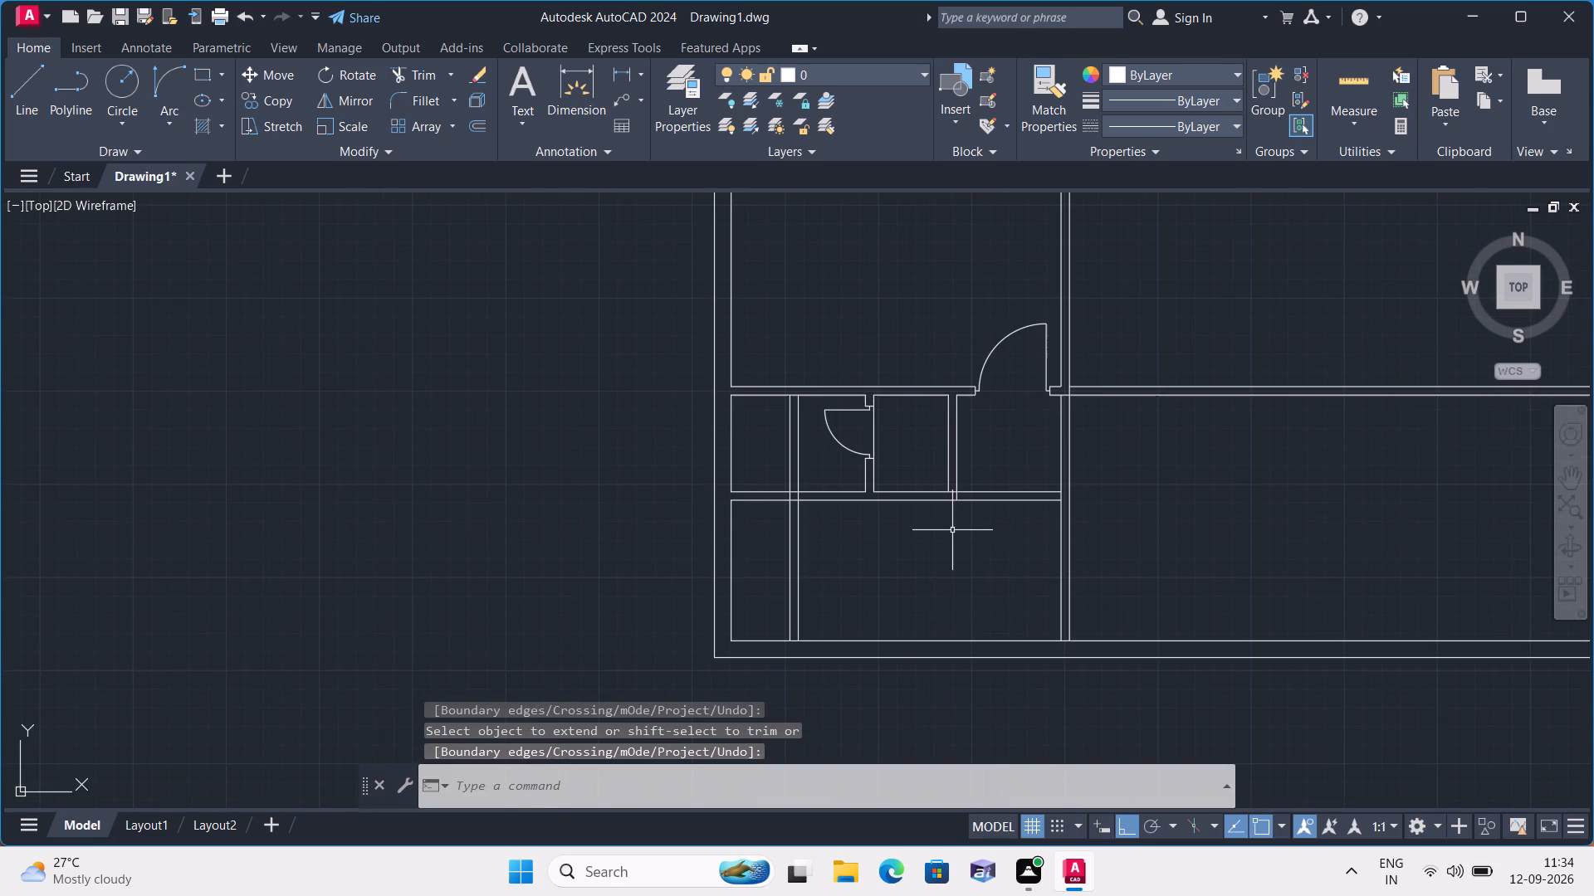
{"action": "key", "text": "Escape"}
Draw a line 6" left along the extended wall's lower face from its right end, and up to its upper face as a door jamb.
{"action": "type", "text": "l"}
{"action": "key", "text": "space"}
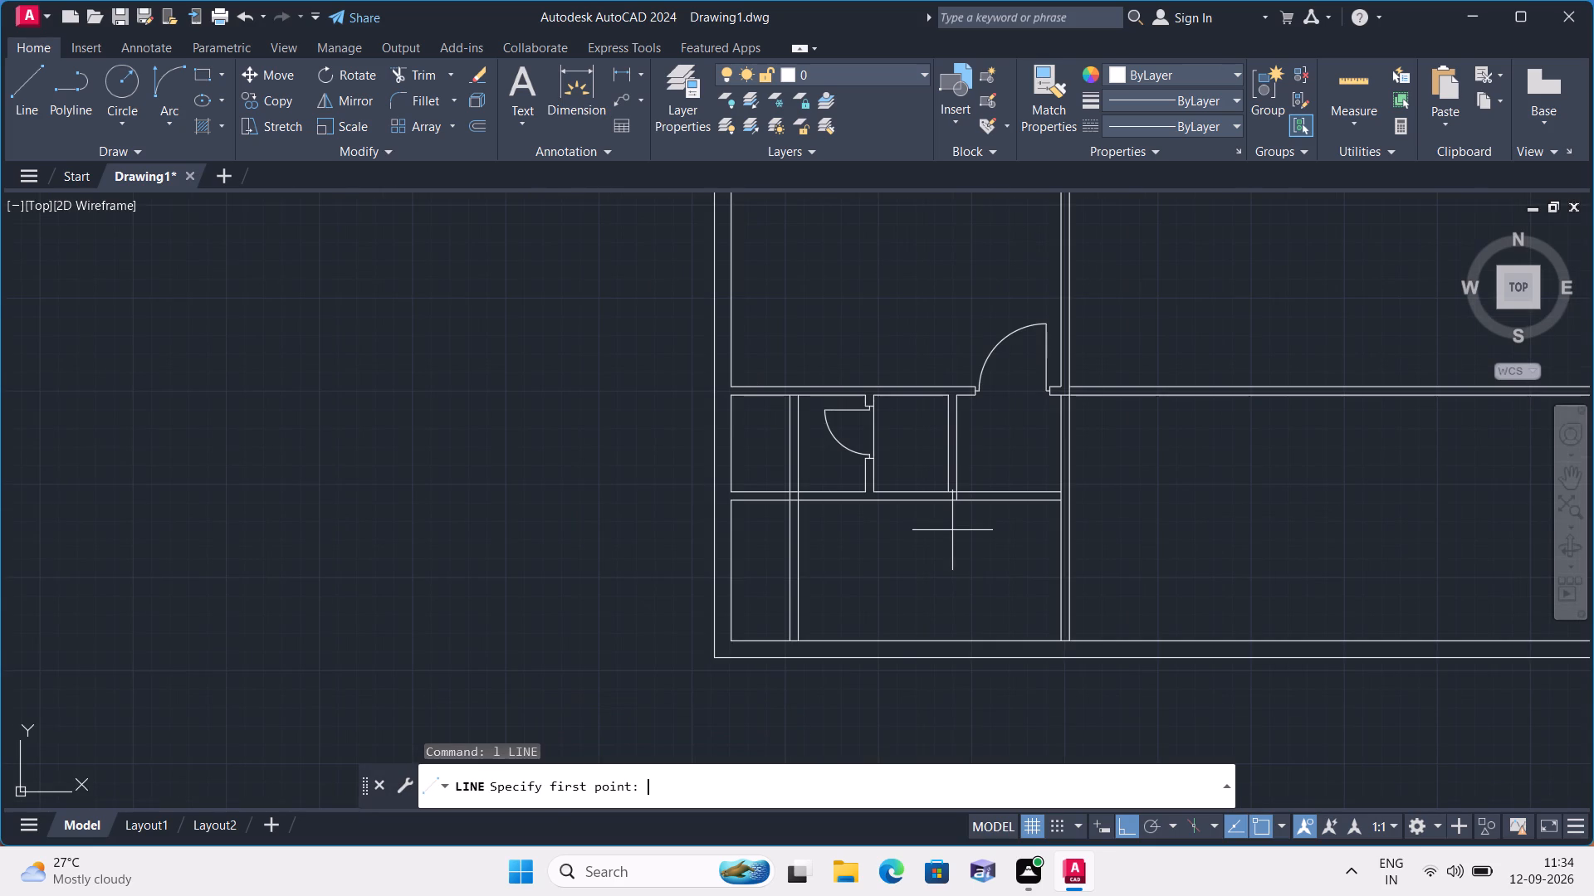
{"action": "scroll", "coordinate": [952, 530], "scroll_direction": "up", "scroll_amount": 2}
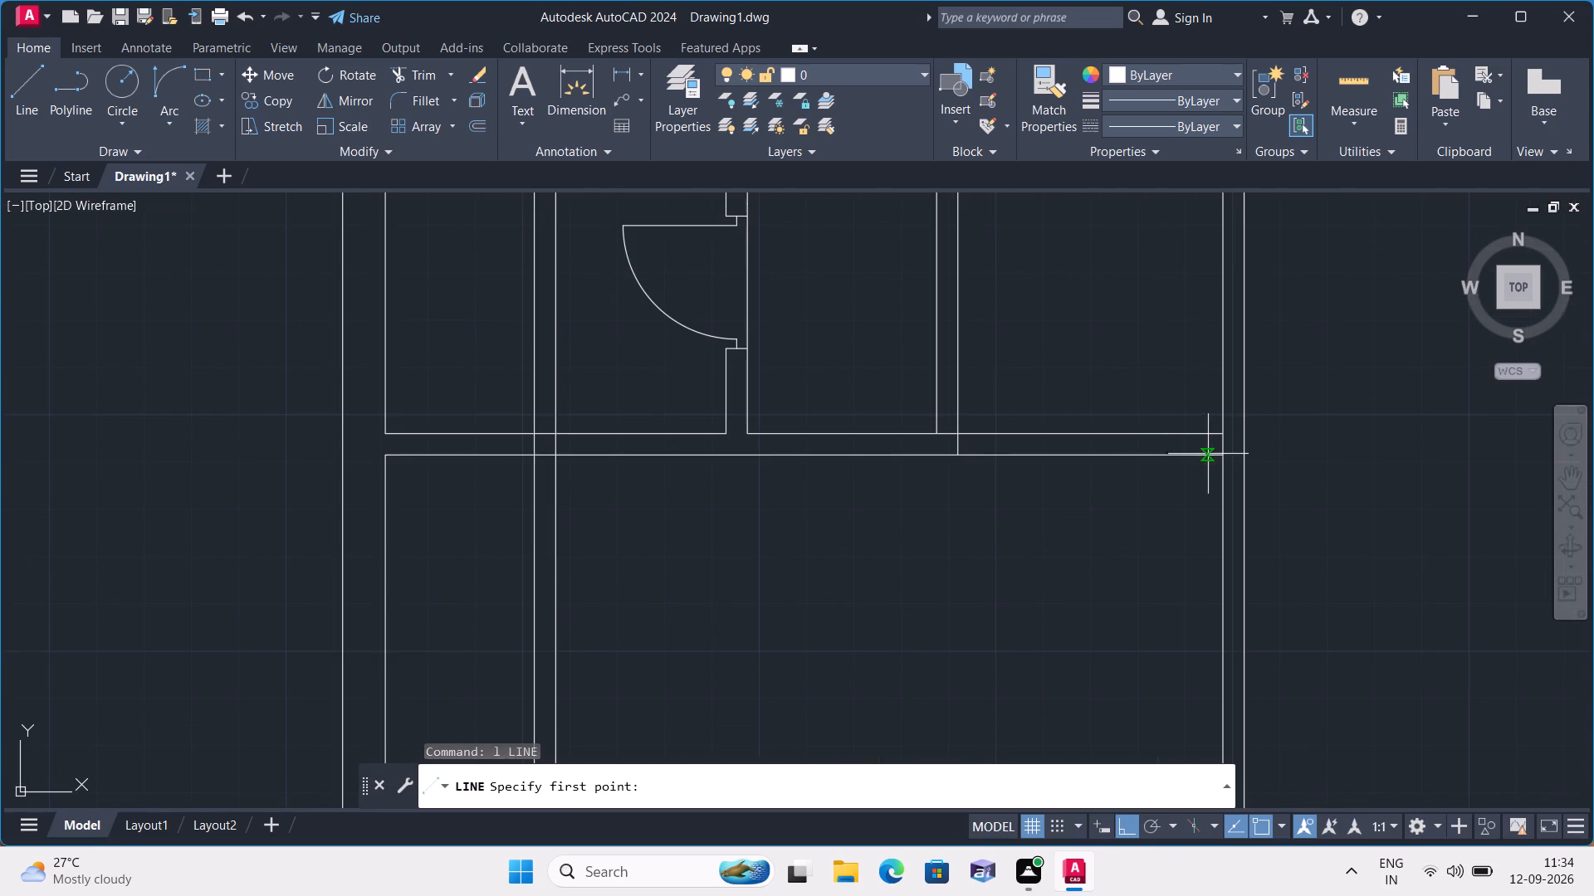
{"action": "left_click", "coordinate": [1219, 457]}
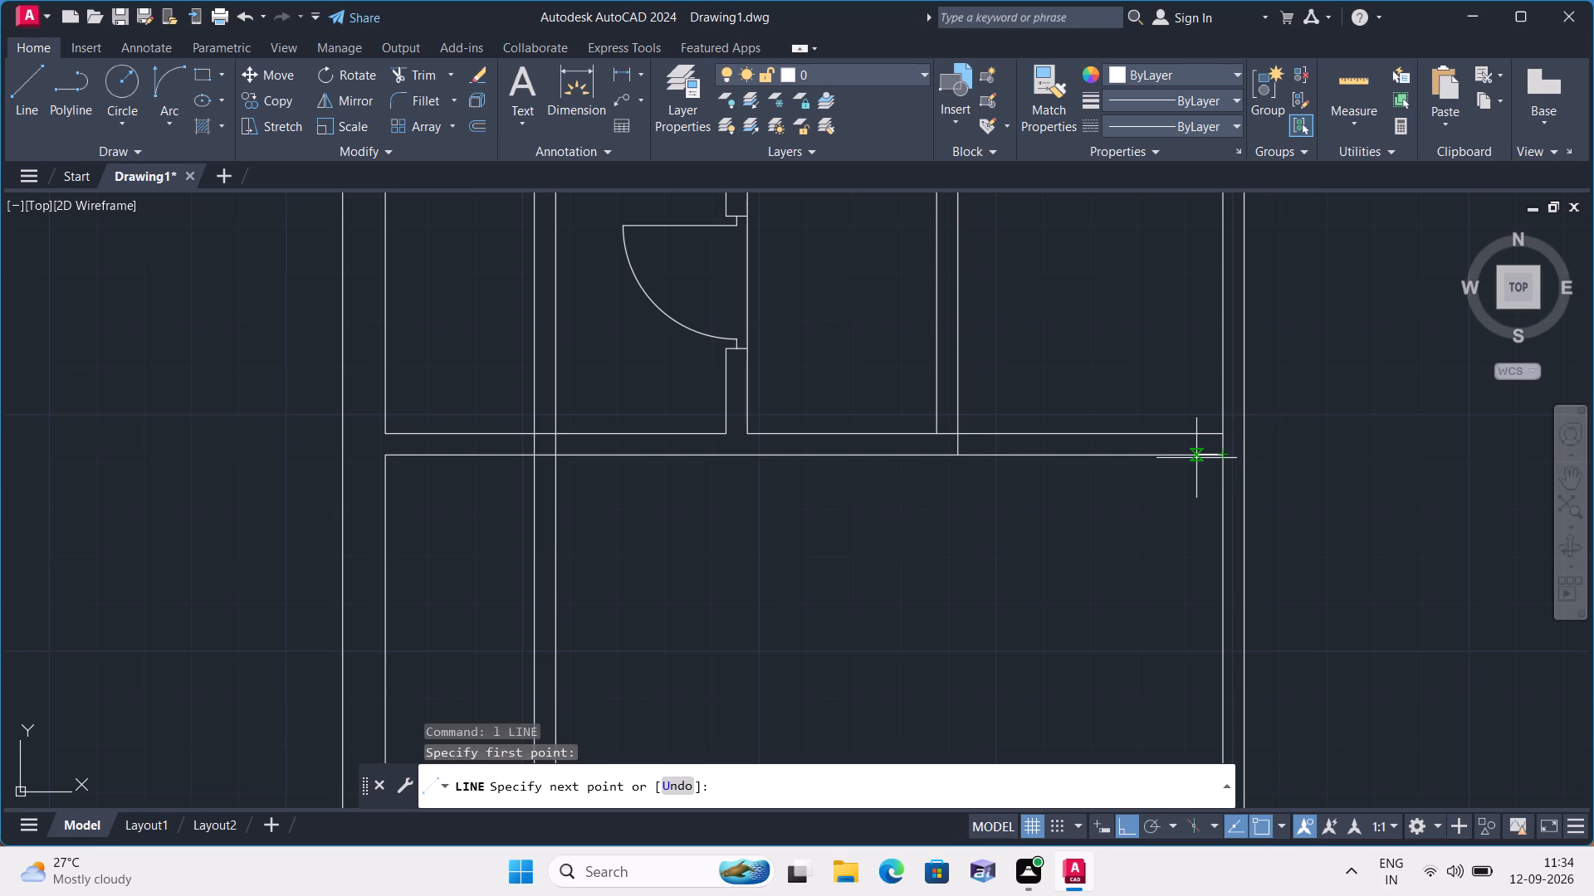
{"action": "type", "text": "6\""}
{"action": "key", "text": "space"}
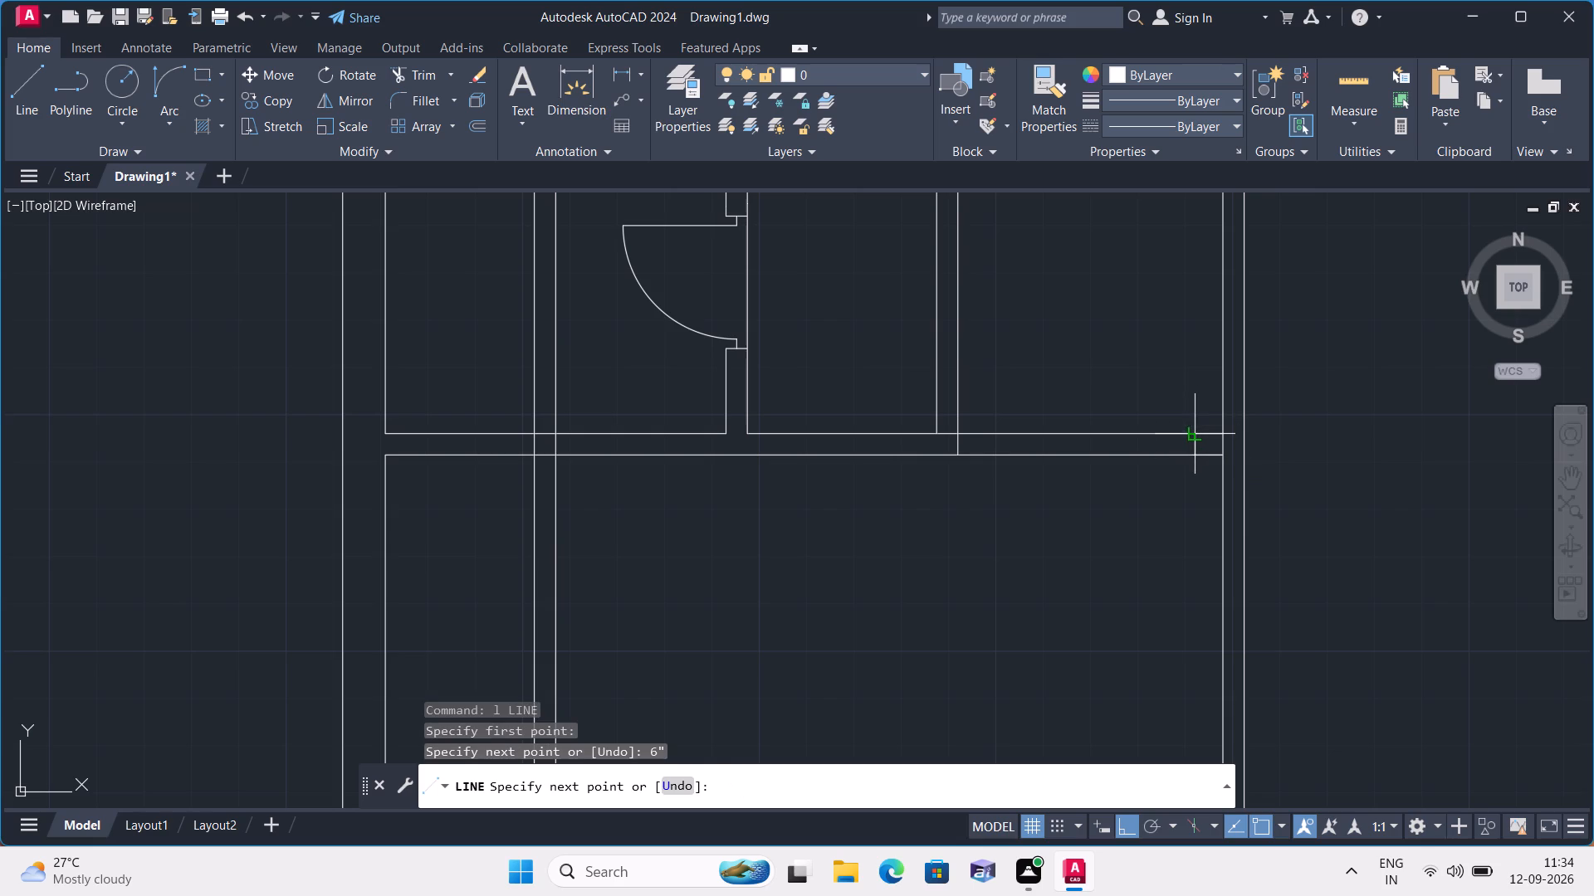
{"action": "left_click", "coordinate": [1195, 431]}
{"action": "key", "text": "space"}
Draw consecutive line segments of 2", 2' and 2" leftward from the midpoint of the new door jamb.
{"action": "key", "text": "space"}
{"action": "left_click", "coordinate": [1191, 445]}
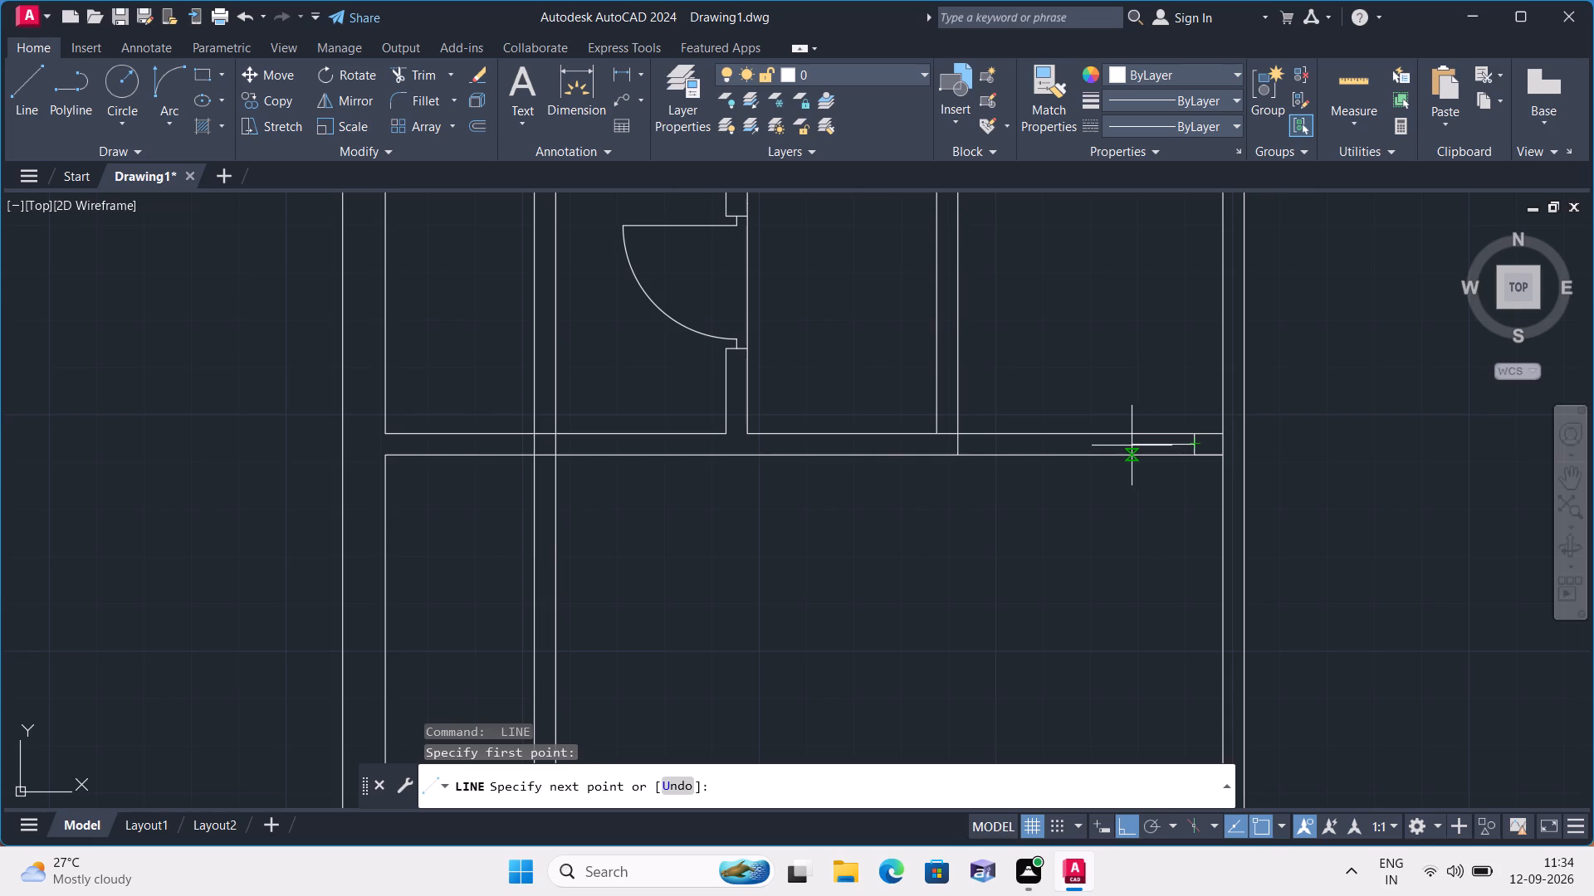
{"action": "type", "text": "2\""}
{"action": "key", "text": "space"}
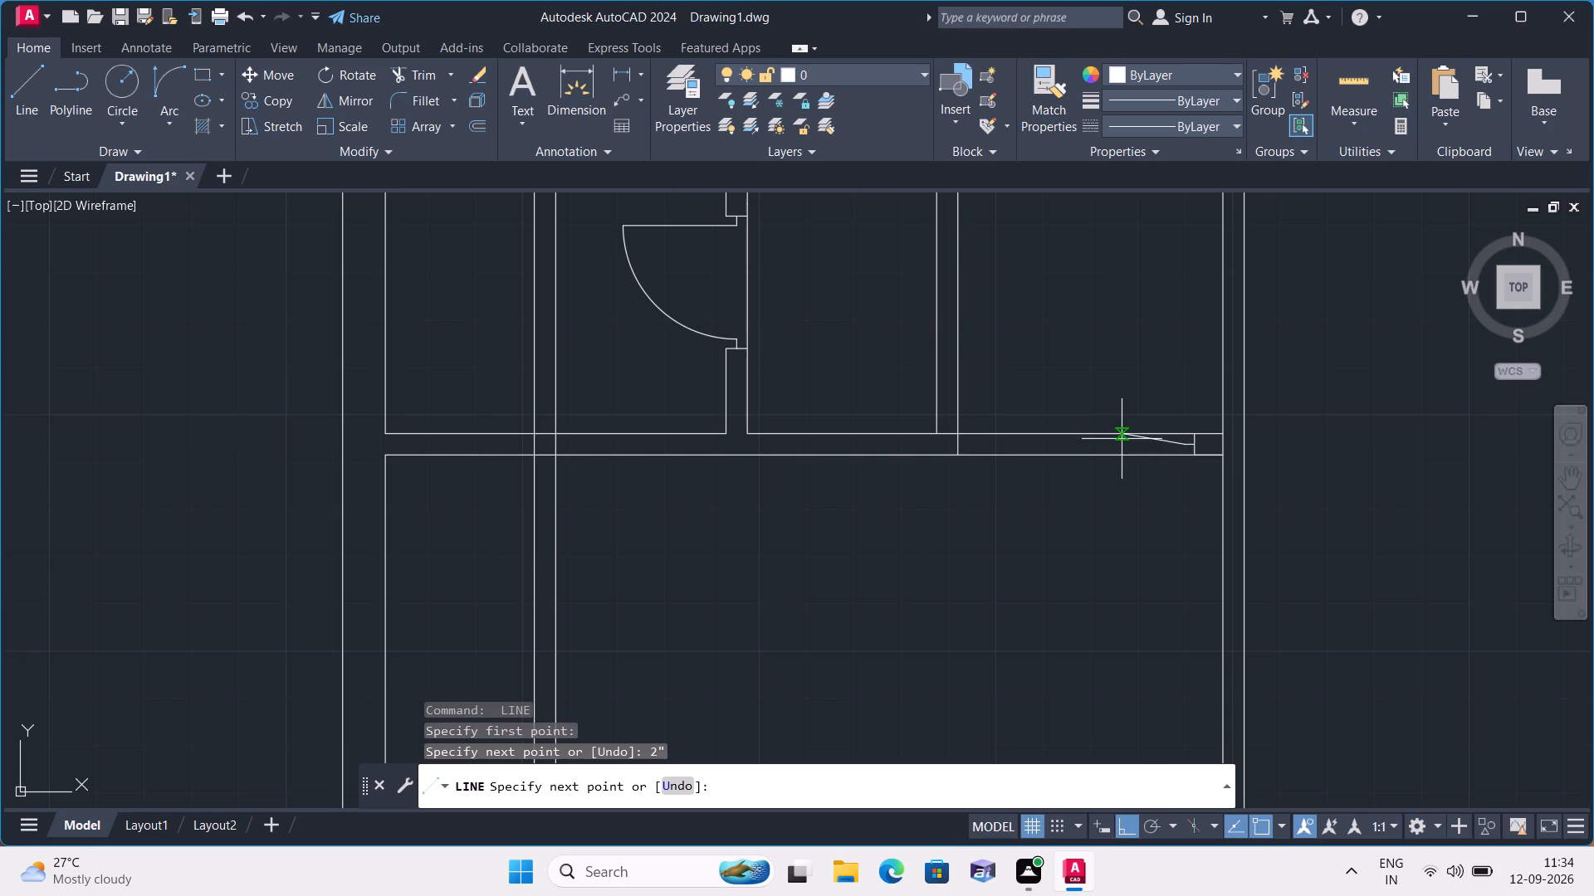
{"action": "type", "text": "2'"}
{"action": "key", "text": "space"}
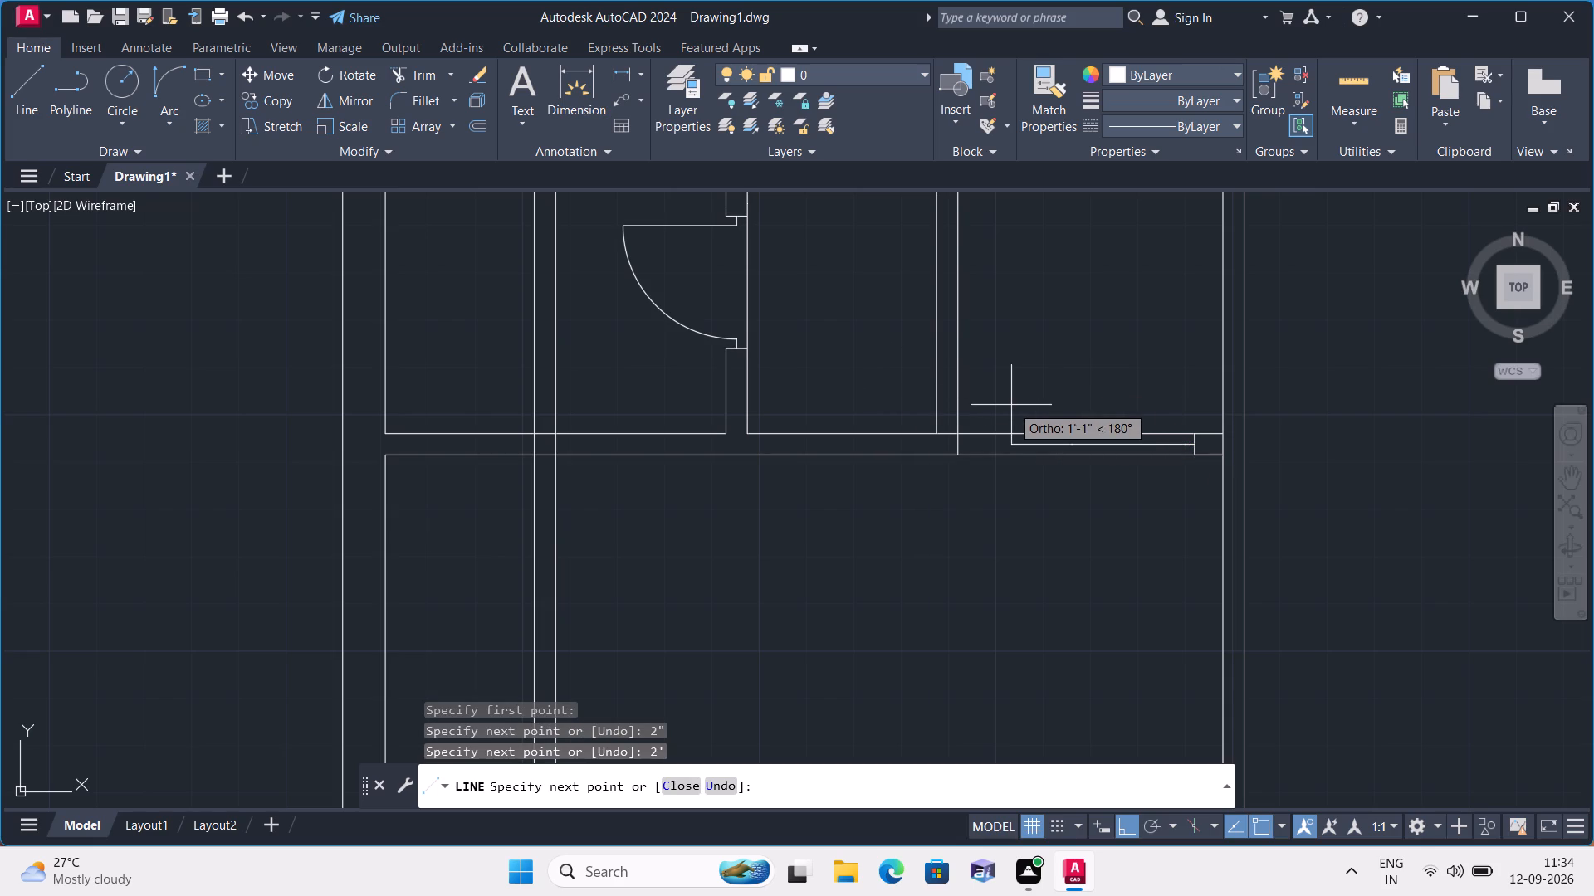
{"action": "type", "text": "2\""}
{"action": "key", "text": "space"}
{"action": "key", "text": "Escape"}
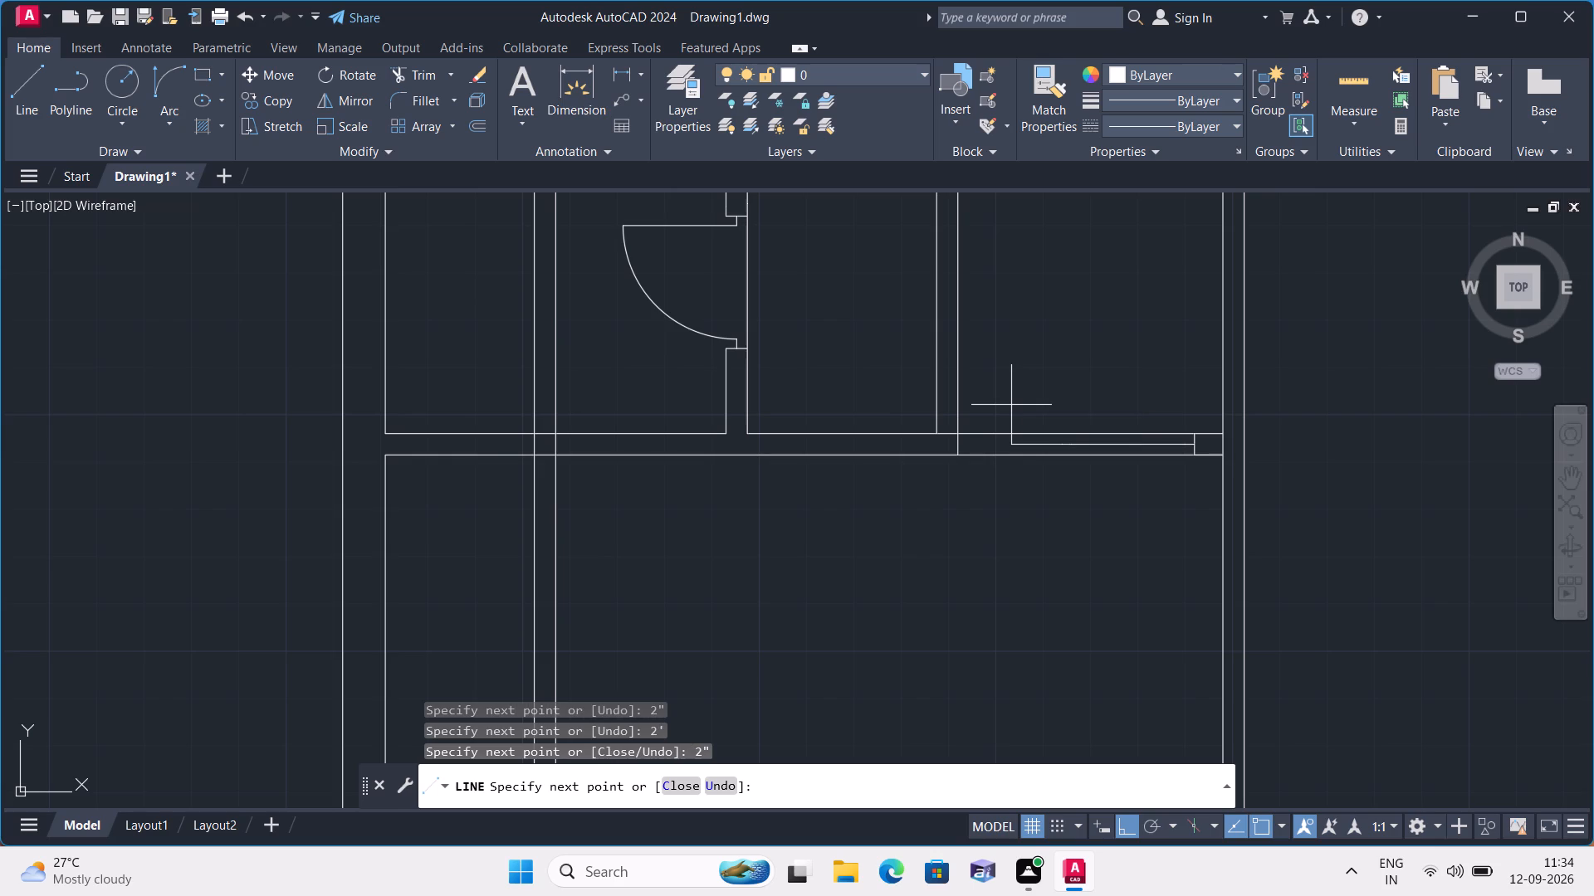
Delete the 6" helper line on the wall's lower face and the middle 2' segment between the two 2" stubs.
{"action": "scroll", "coordinate": [1090, 453], "scroll_direction": "up", "scroll_amount": 2}
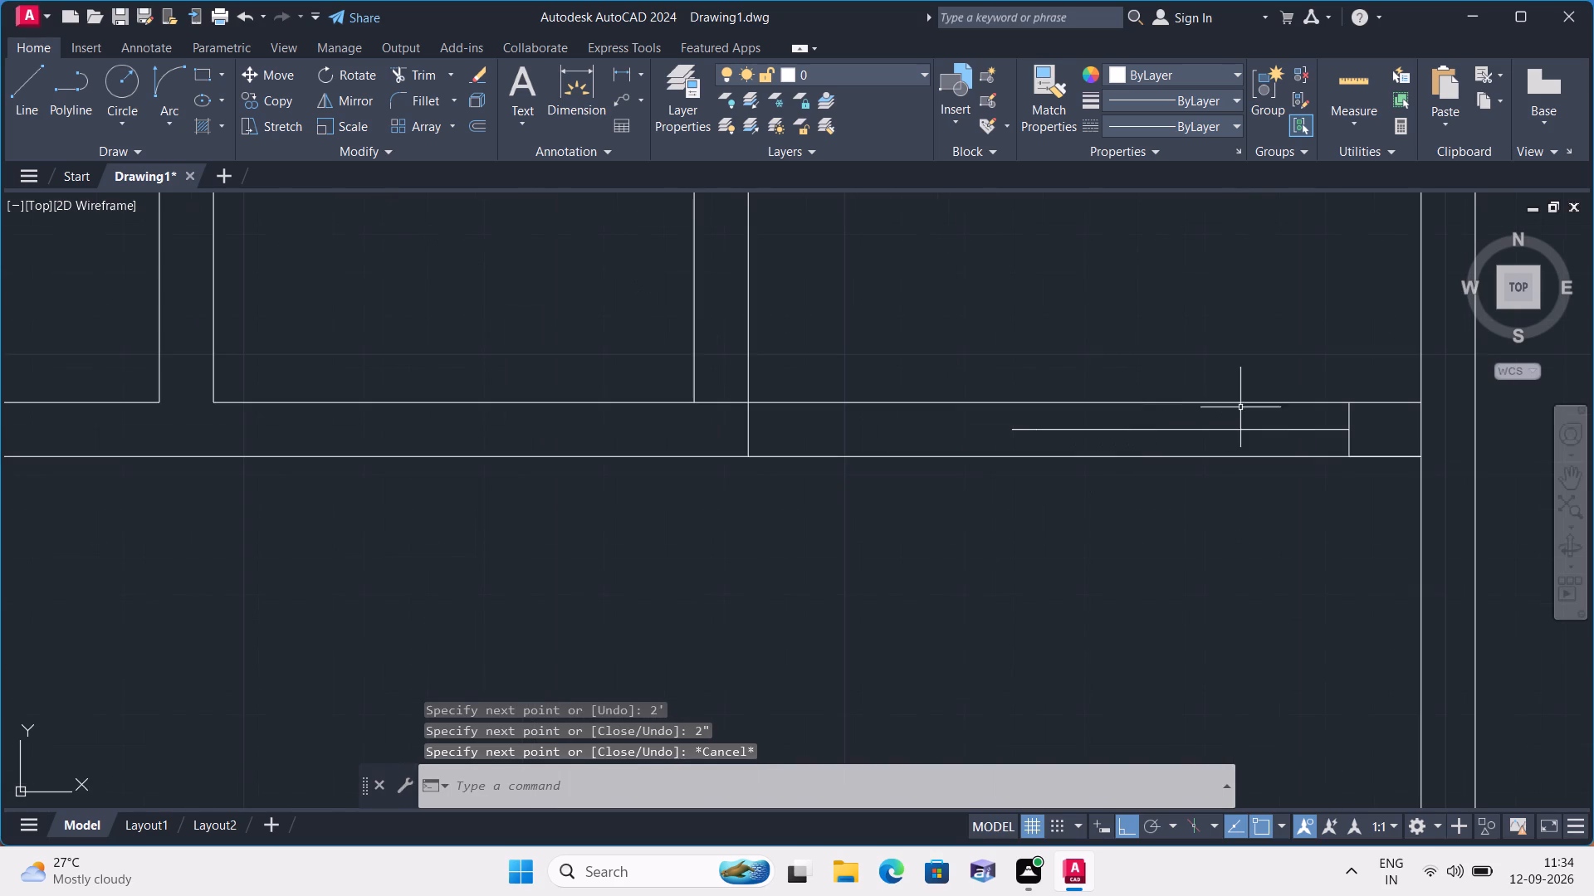
{"action": "left_click", "coordinate": [1367, 403]}
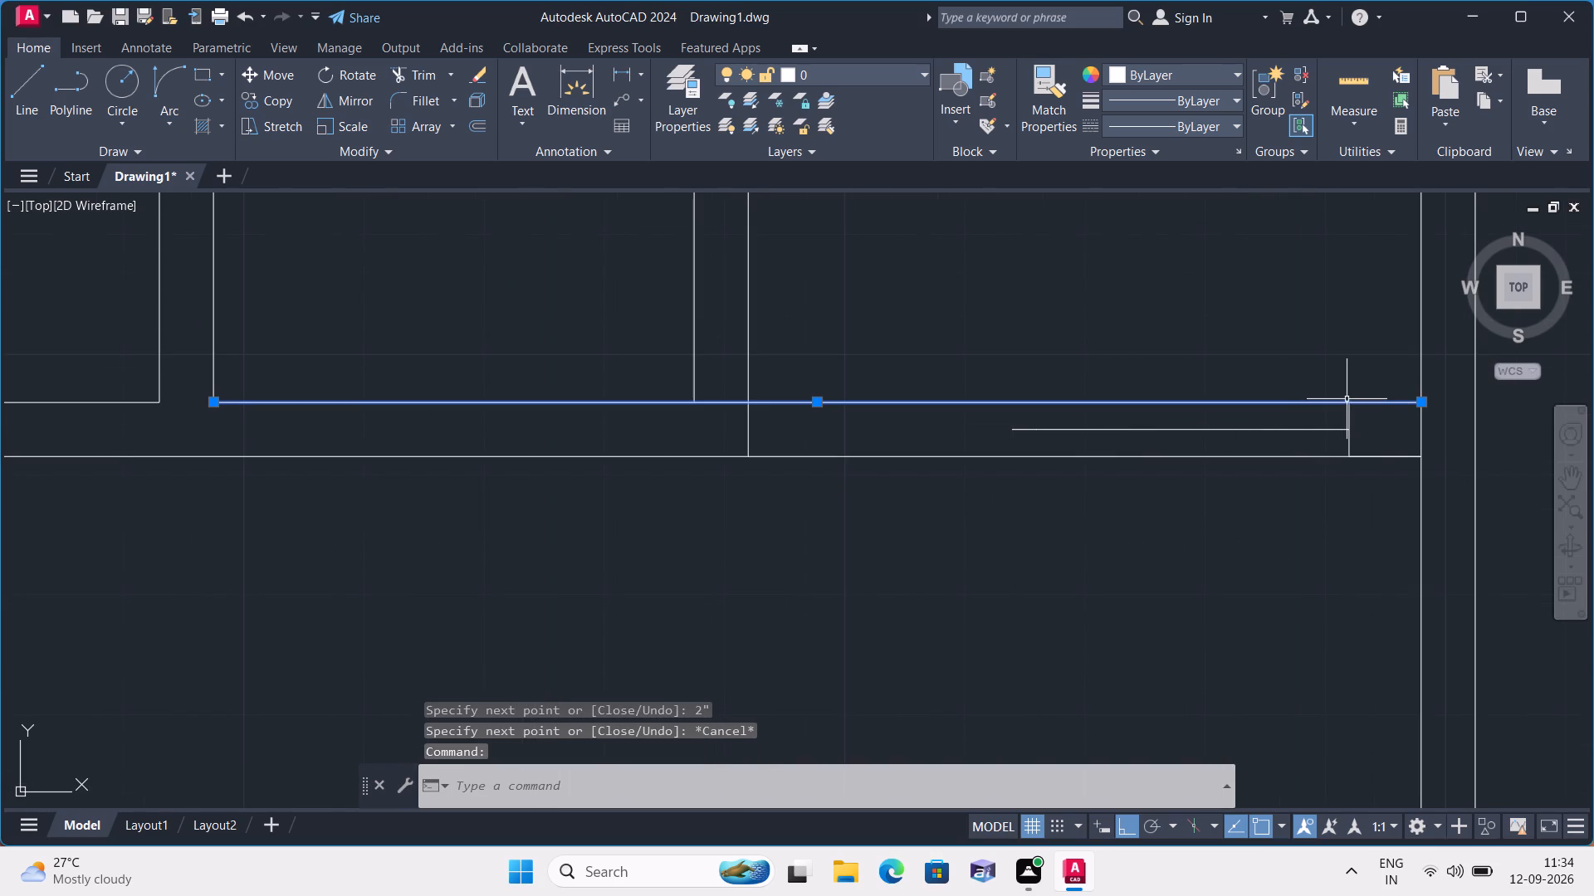
{"action": "key", "text": "Escape"}
{"action": "left_click", "coordinate": [1394, 456]}
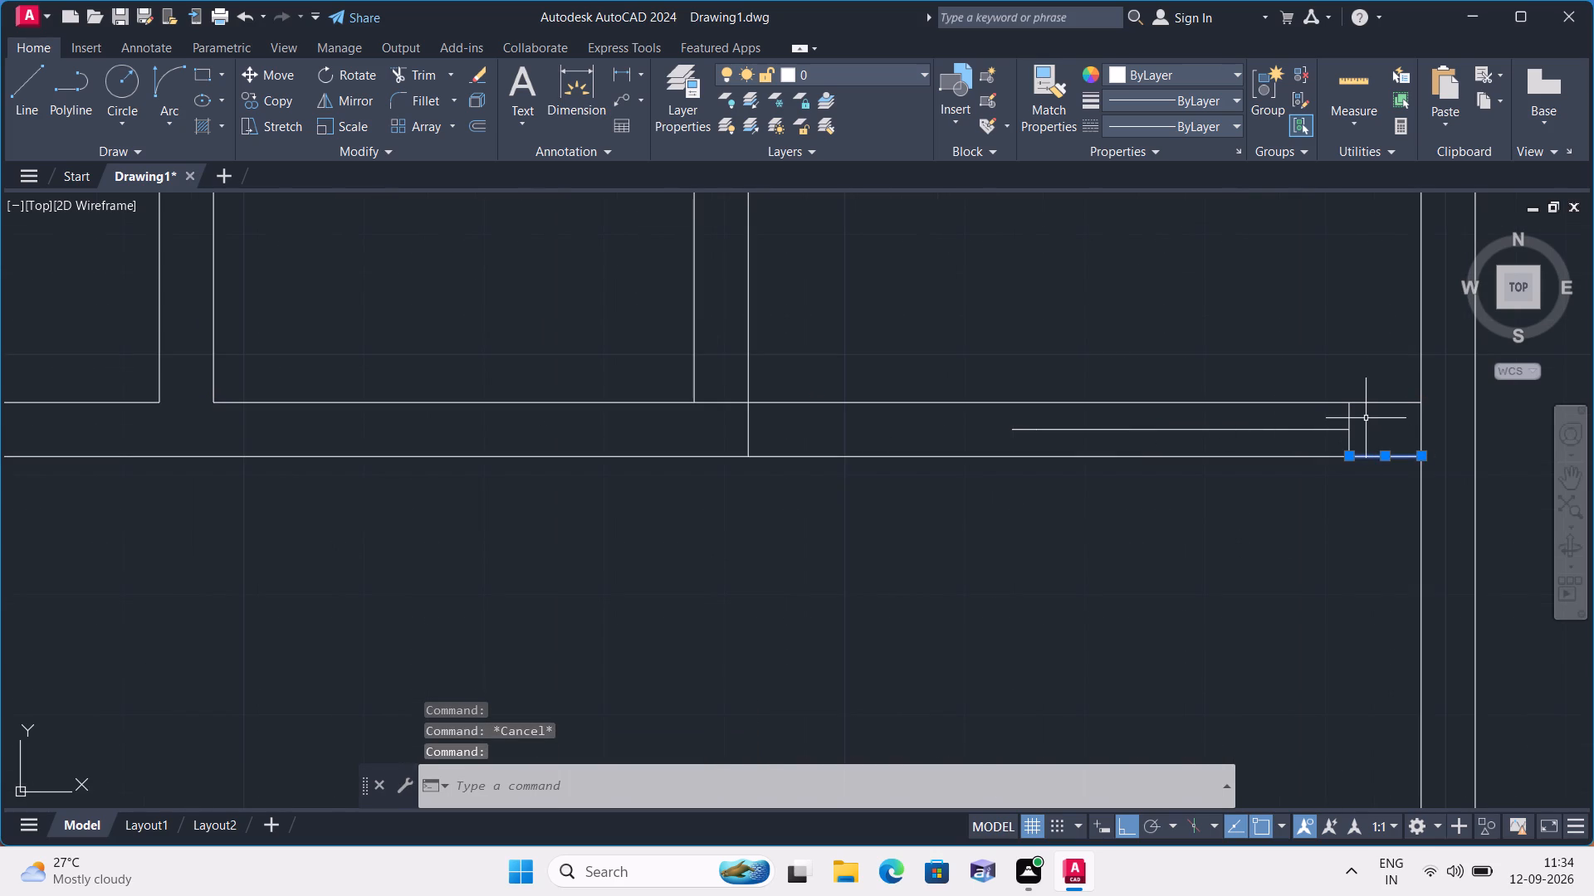
{"action": "key", "text": "Delete"}
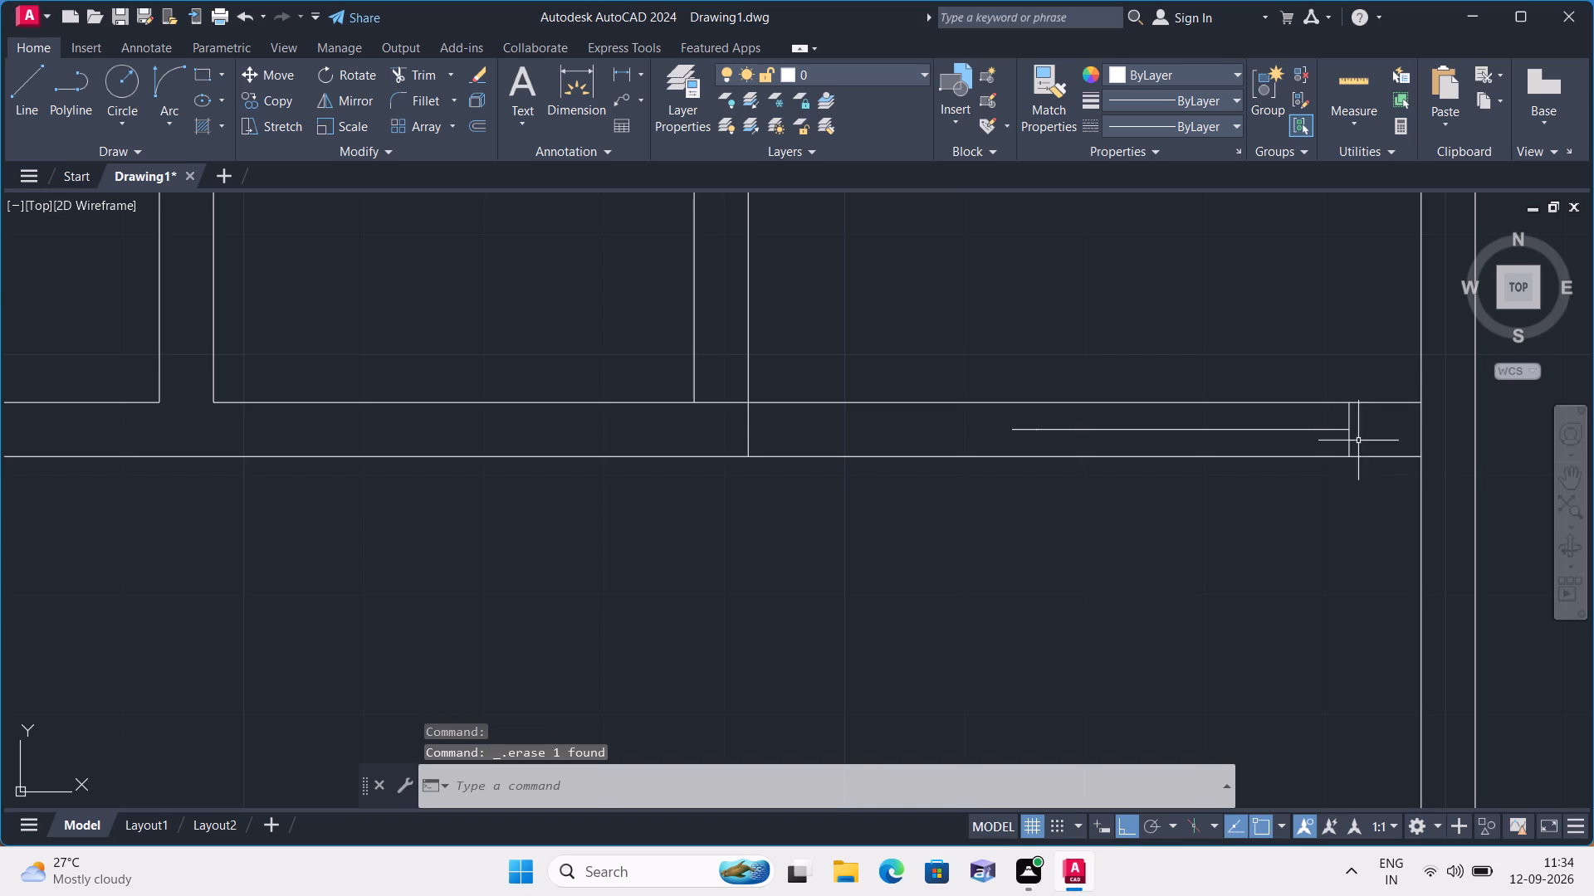
{"action": "left_click", "coordinate": [1212, 426]}
{"action": "key", "text": "Delete"}
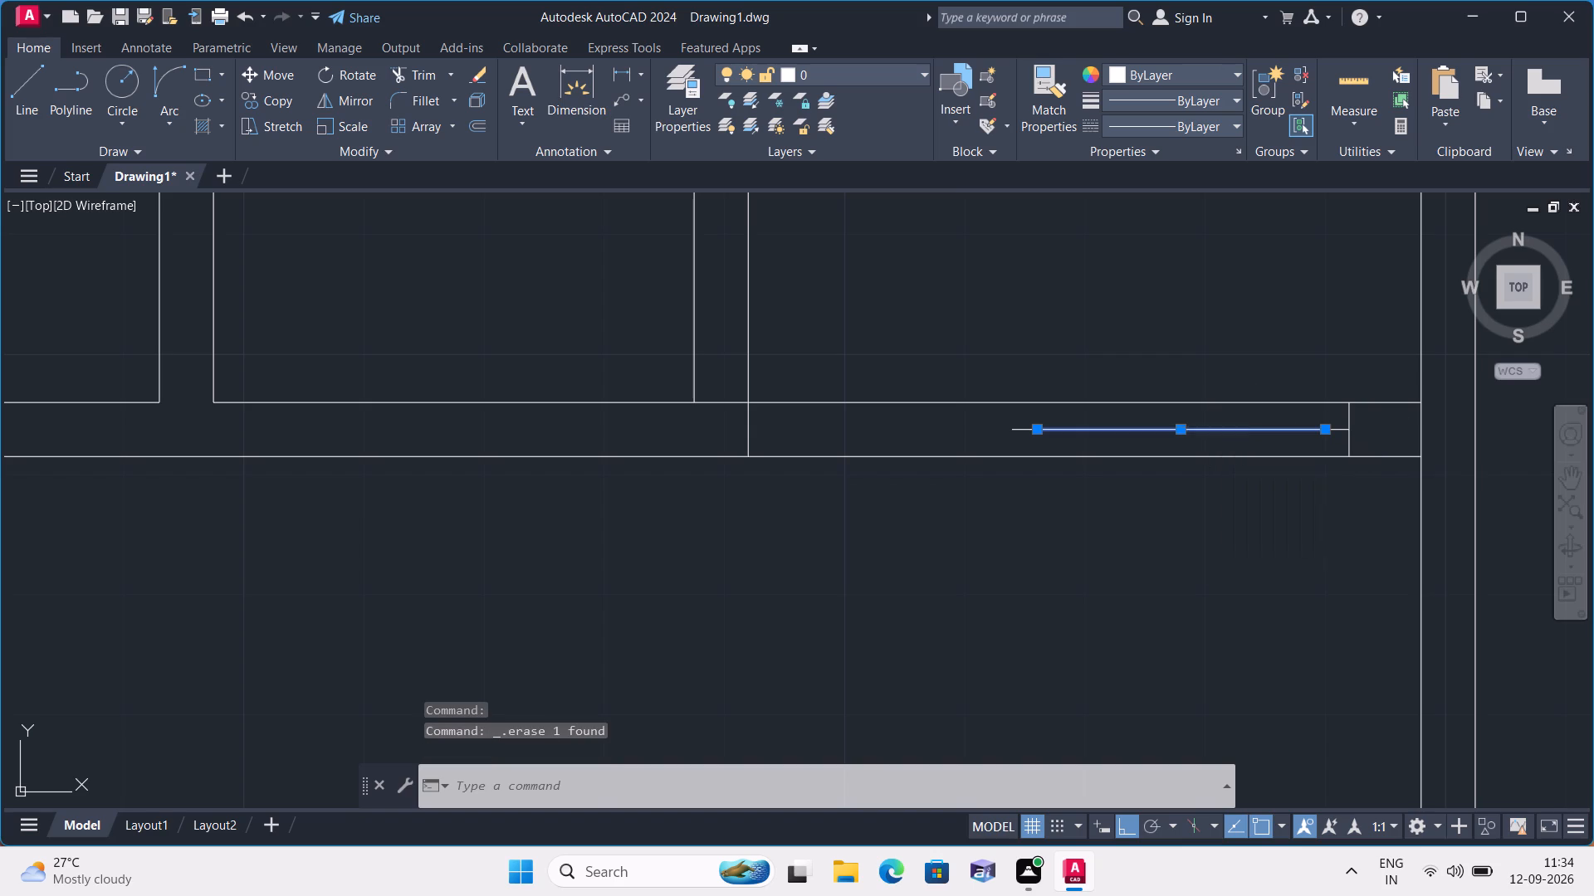
Draw the left door jamb from the left stub's outer end up to the wall's upper face and down to its lower face.
{"action": "type", "text": "l"}
{"action": "key", "text": "space"}
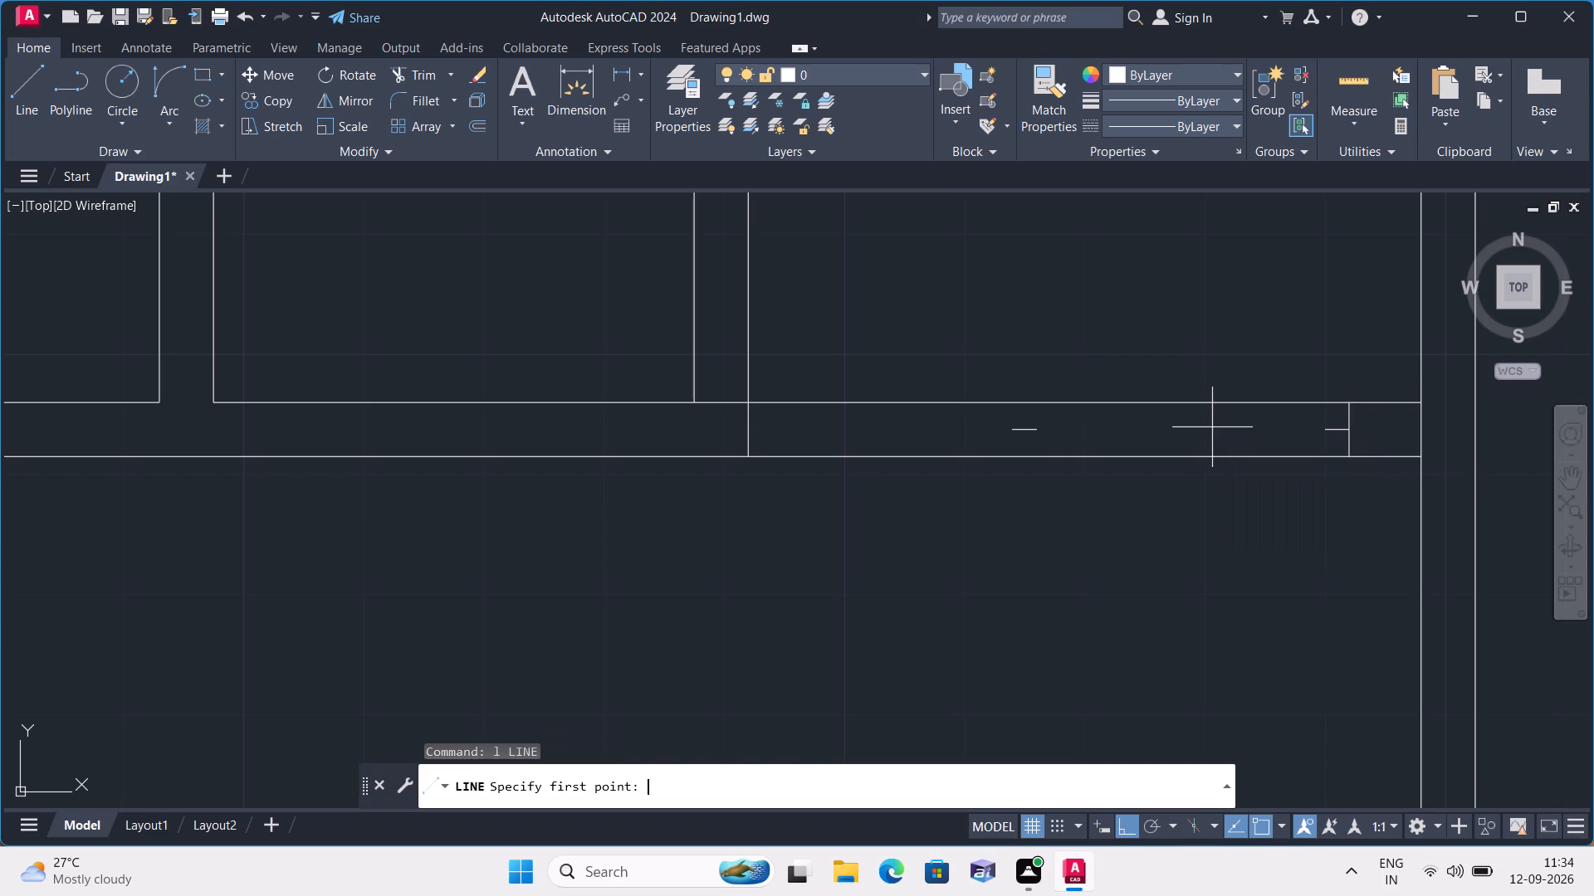
{"action": "left_click", "coordinate": [1010, 430]}
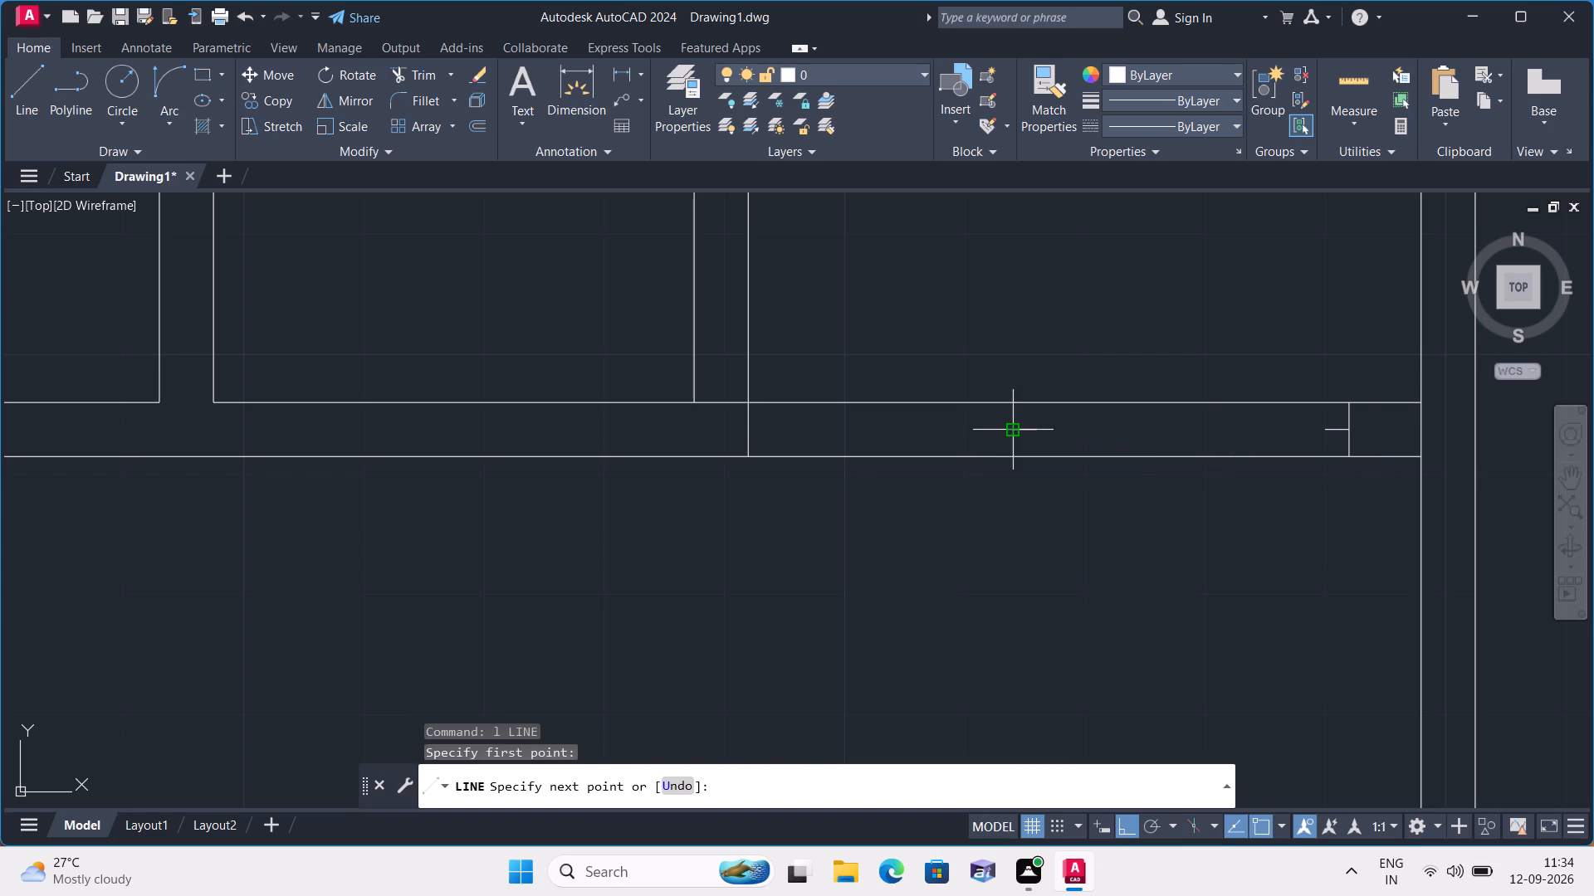
{"action": "left_click", "coordinate": [1005, 403]}
{"action": "key", "text": "space"}
{"action": "key", "text": "space"}
{"action": "left_click", "coordinate": [1015, 428]}
{"action": "left_click", "coordinate": [1016, 460]}
{"action": "key", "text": "space"}
Draw a 2' door leaf line straight down from the inner end of the right stub.
{"action": "key", "text": "space"}
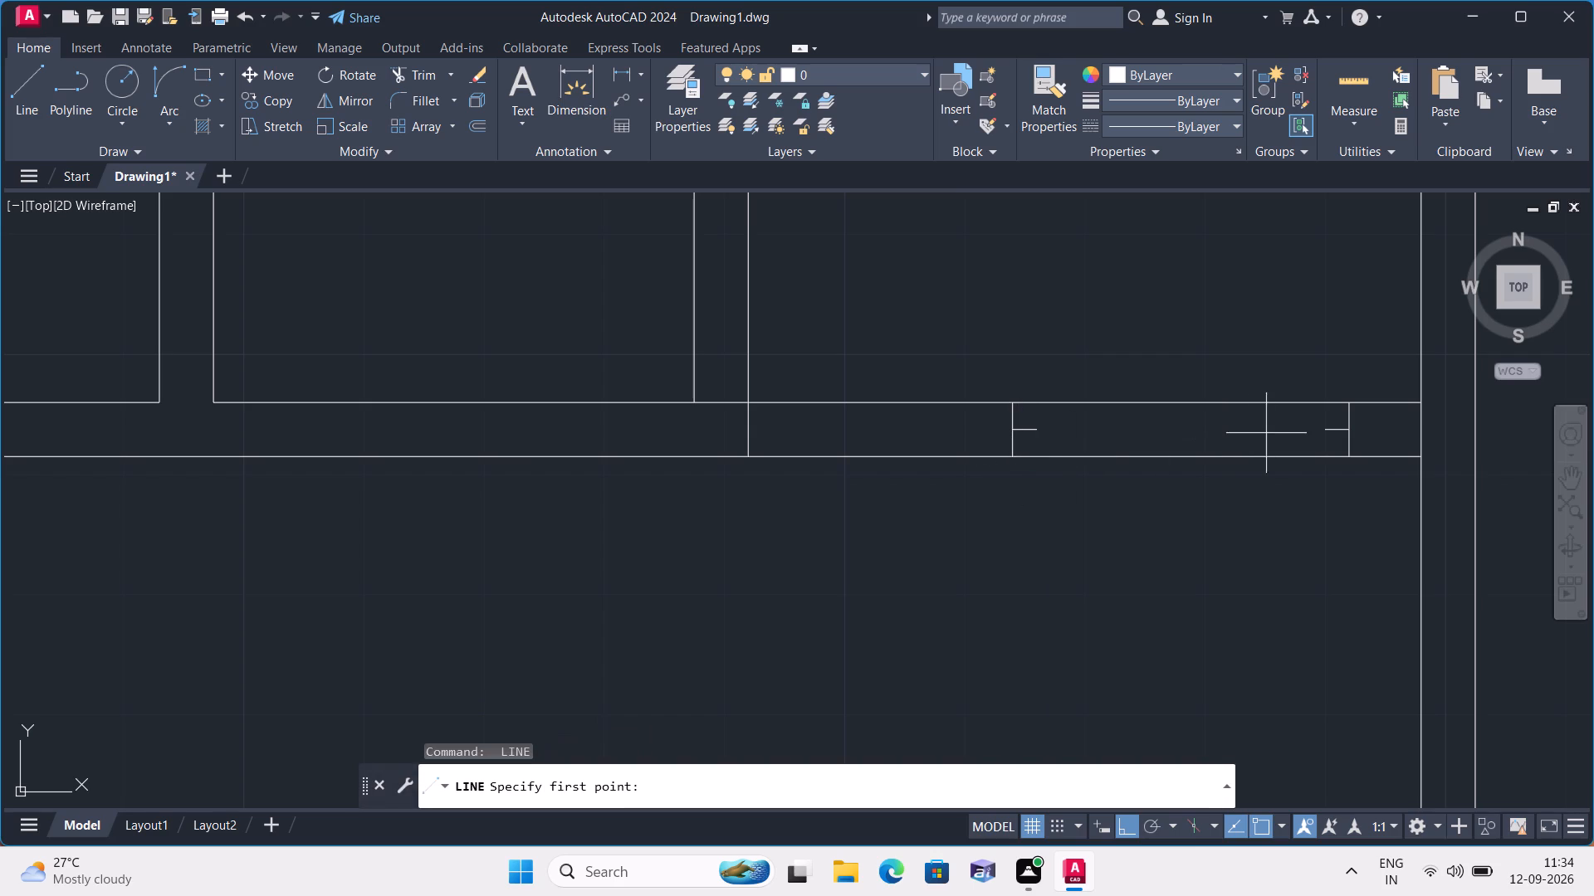
{"action": "left_click", "coordinate": [1321, 428]}
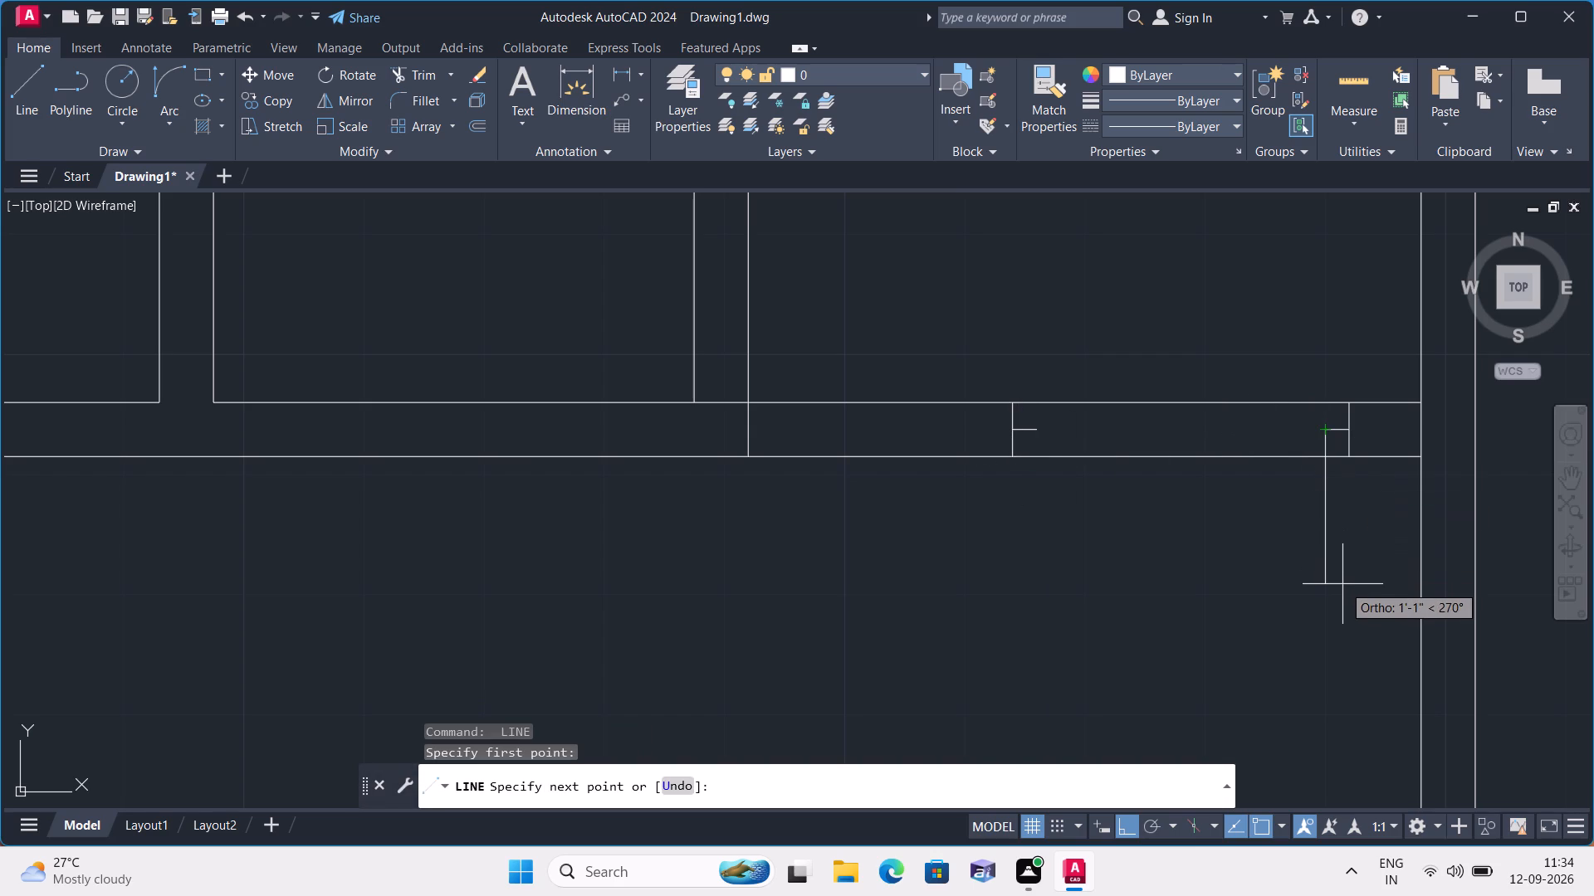
{"action": "type", "text": "2'"}
{"action": "key", "text": "space"}
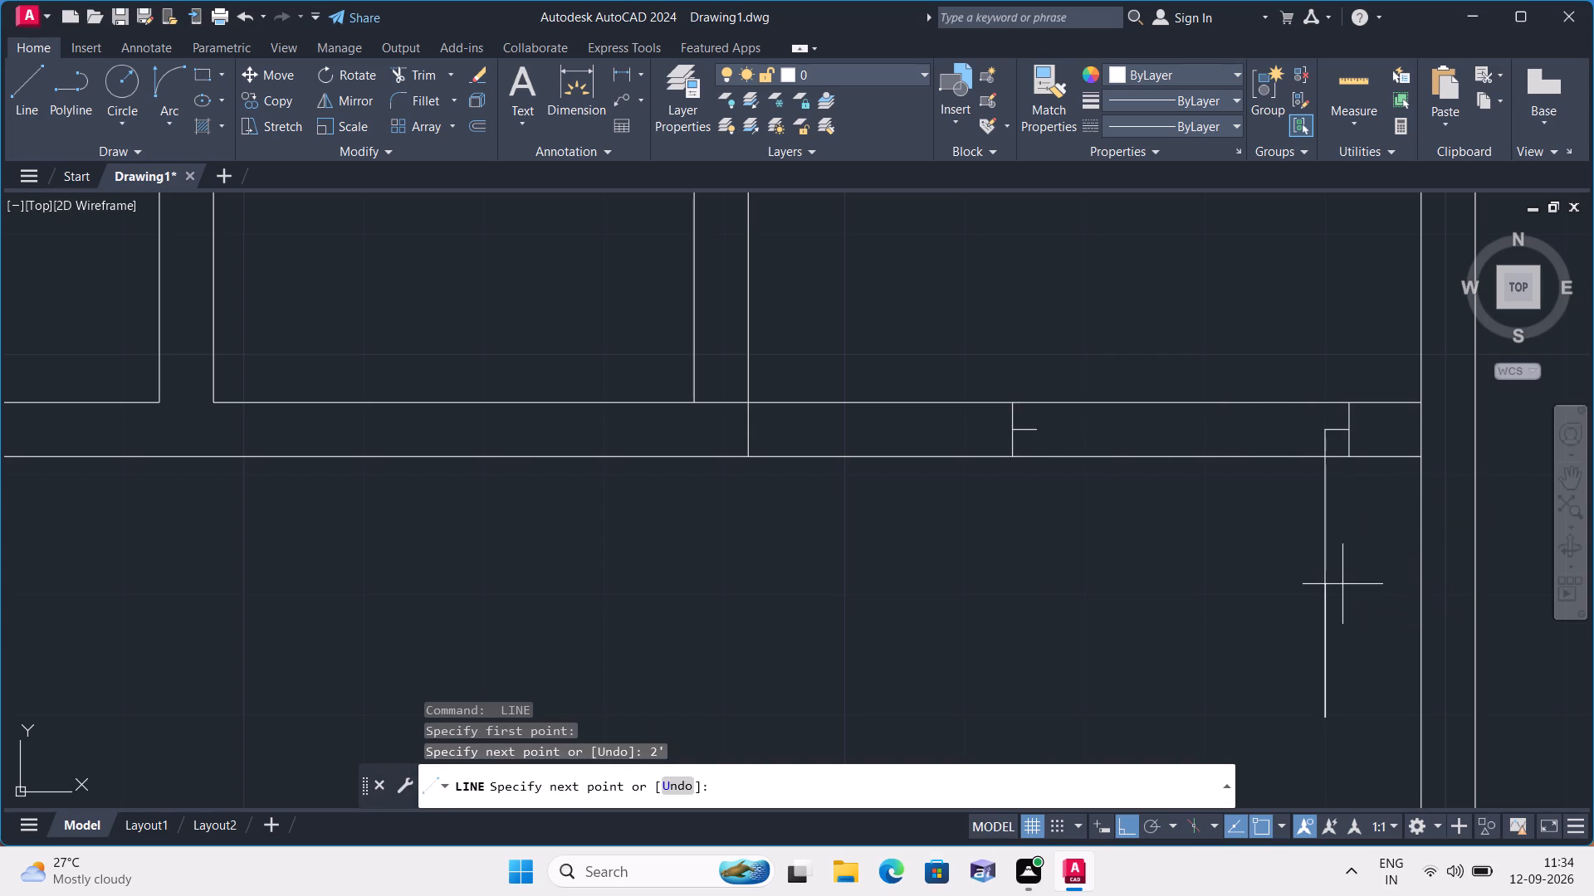
{"action": "key", "text": "Escape"}
Draw the door swing as a Start, End, Direction arc from the leaf's lower end to the left stub's inner end.
{"action": "left_click", "coordinate": [159, 124]}
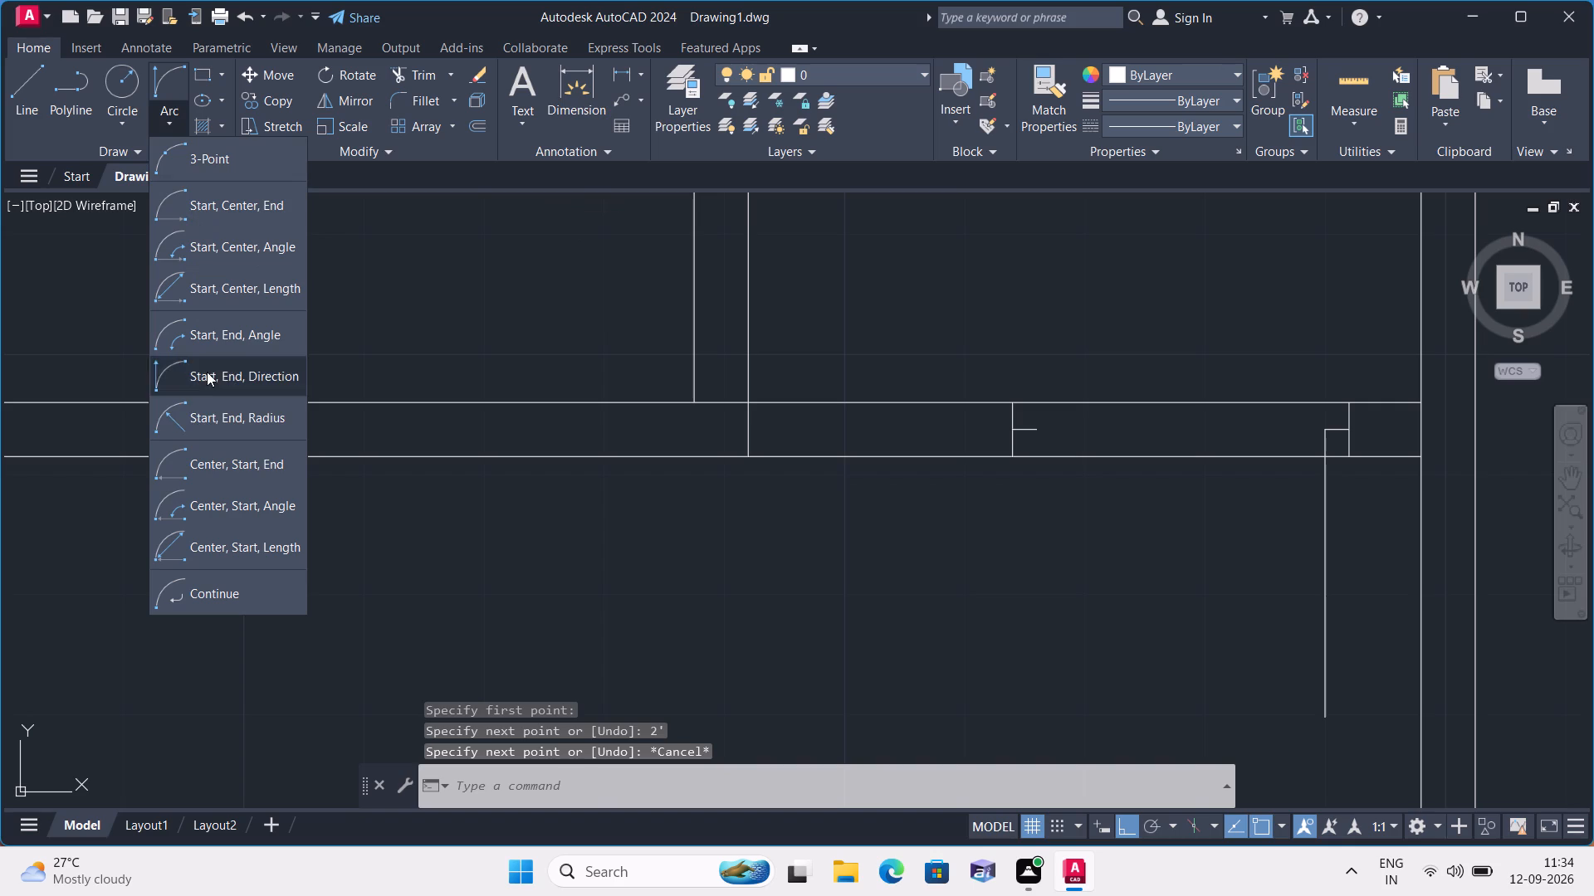
{"action": "left_click", "coordinate": [213, 382]}
{"action": "scroll", "coordinate": [604, 460], "scroll_direction": "down", "scroll_amount": 2}
{"action": "scroll", "coordinate": [924, 538], "scroll_direction": "up", "scroll_amount": 1}
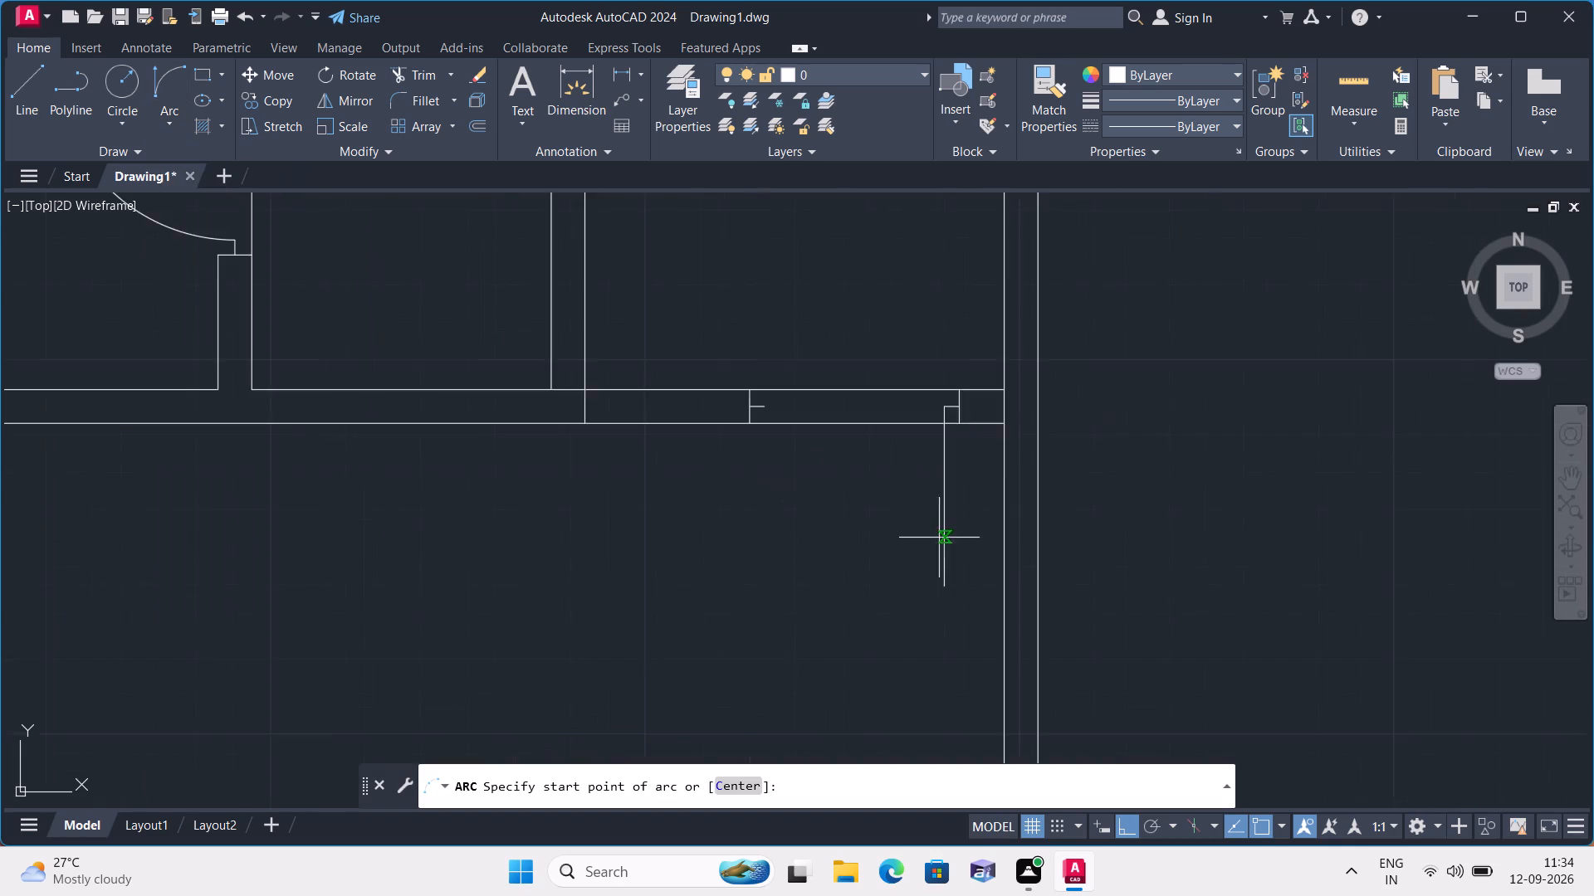
{"action": "scroll", "coordinate": [939, 538], "scroll_direction": "up", "scroll_amount": 1}
{"action": "left_click", "coordinate": [950, 609]}
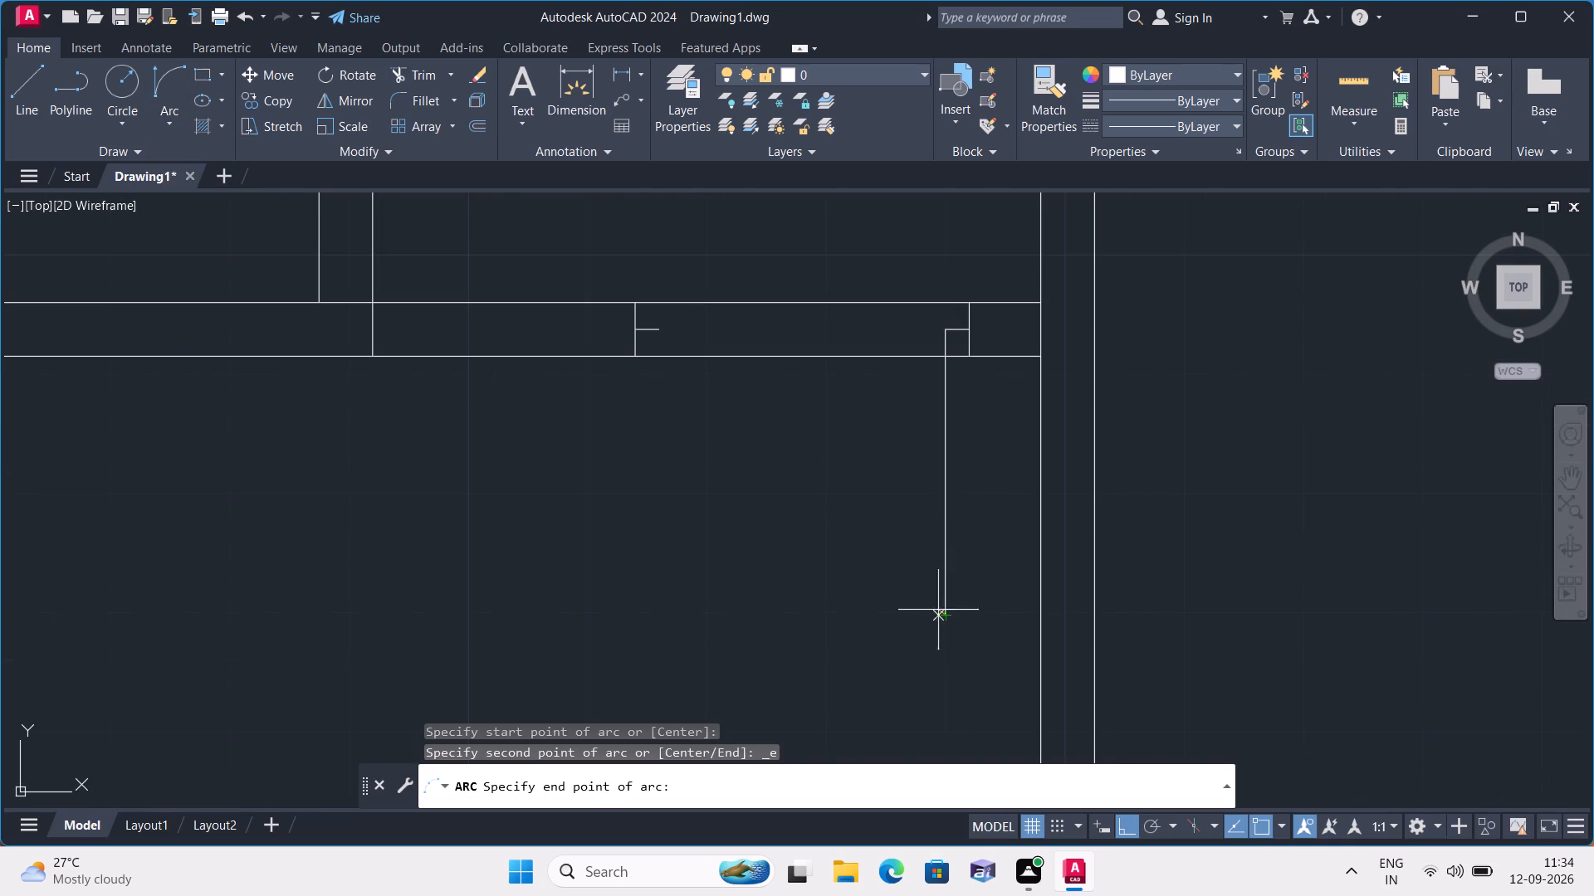
{"action": "left_click", "coordinate": [663, 334]}
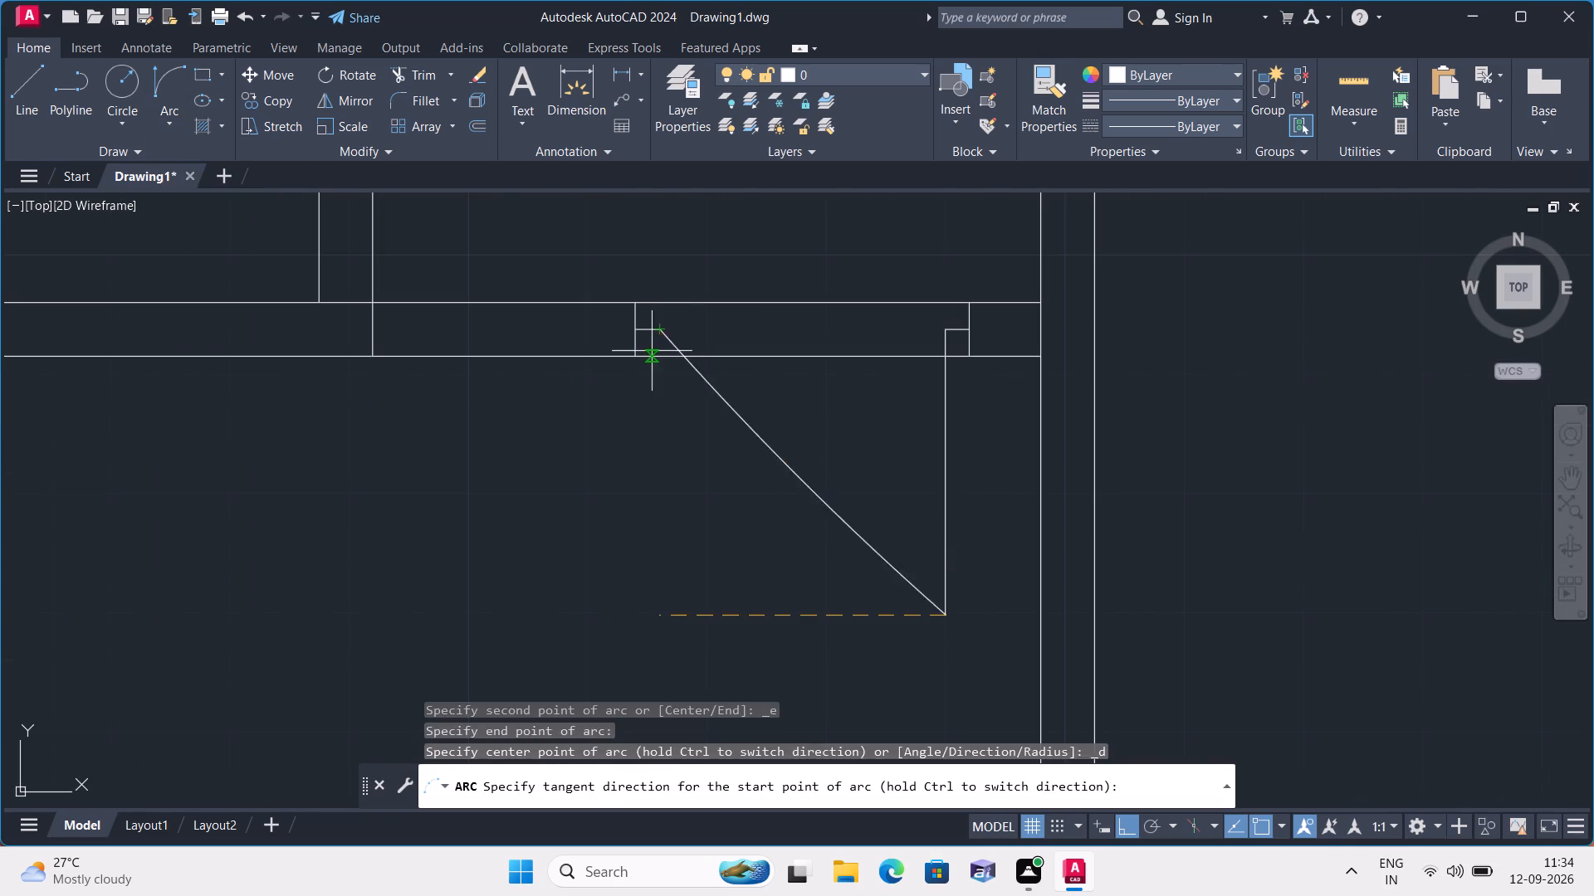
{"action": "left_click", "coordinate": [653, 469]}
{"action": "key", "text": "Escape"}
Trim both wall face lines across the door opening and the leftover lower-face piece beneath the right stub.
{"action": "scroll", "coordinate": [639, 468], "scroll_direction": "down", "scroll_amount": 2}
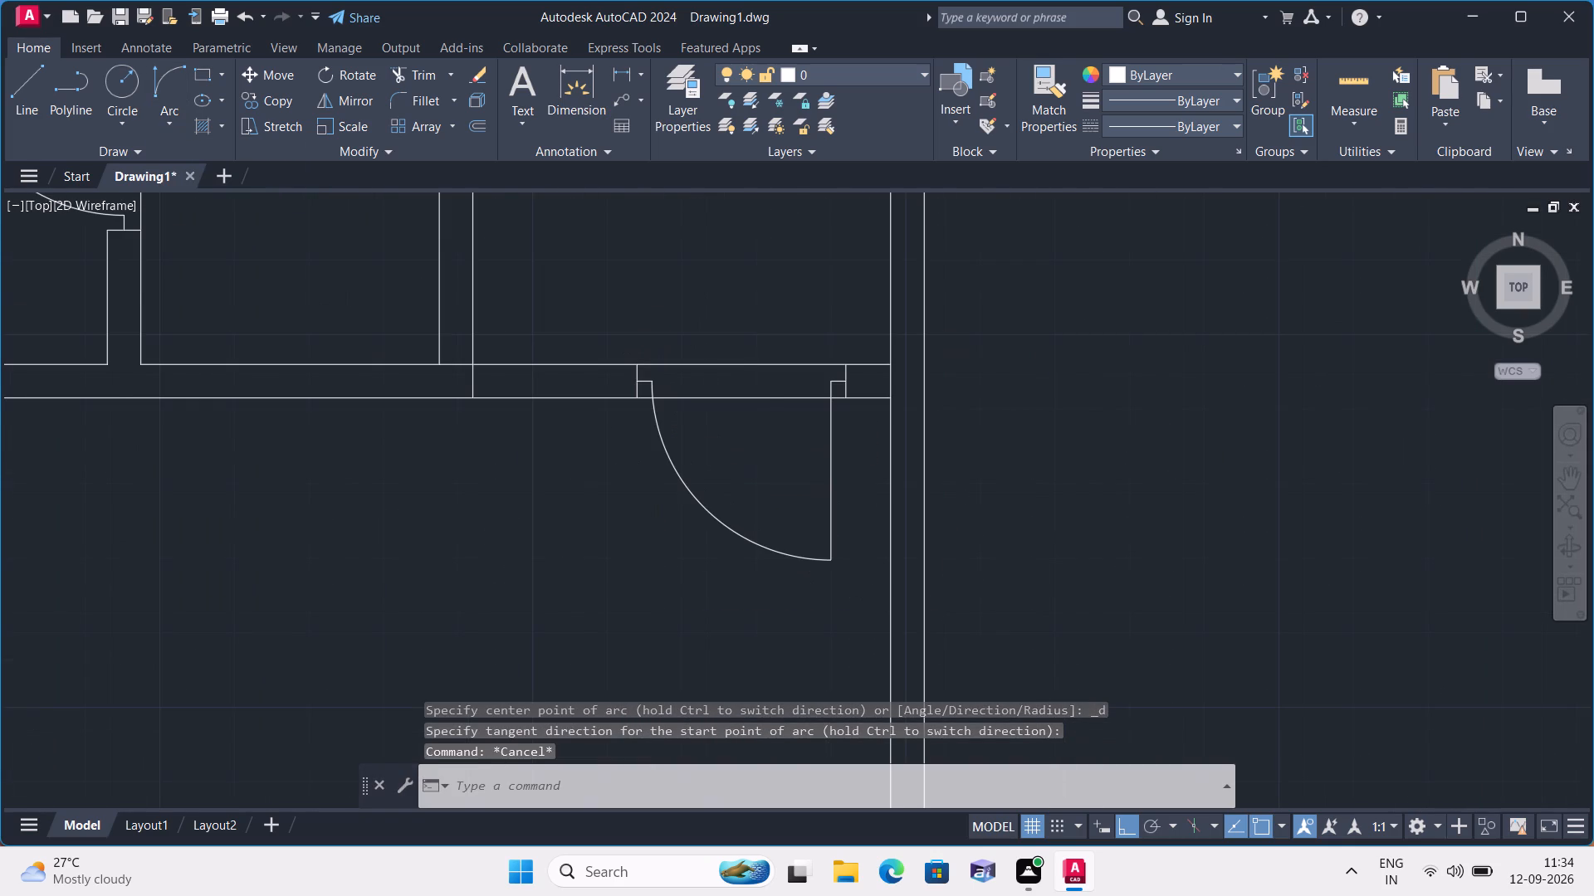
{"action": "type", "text": "trim"}
{"action": "key", "text": "space"}
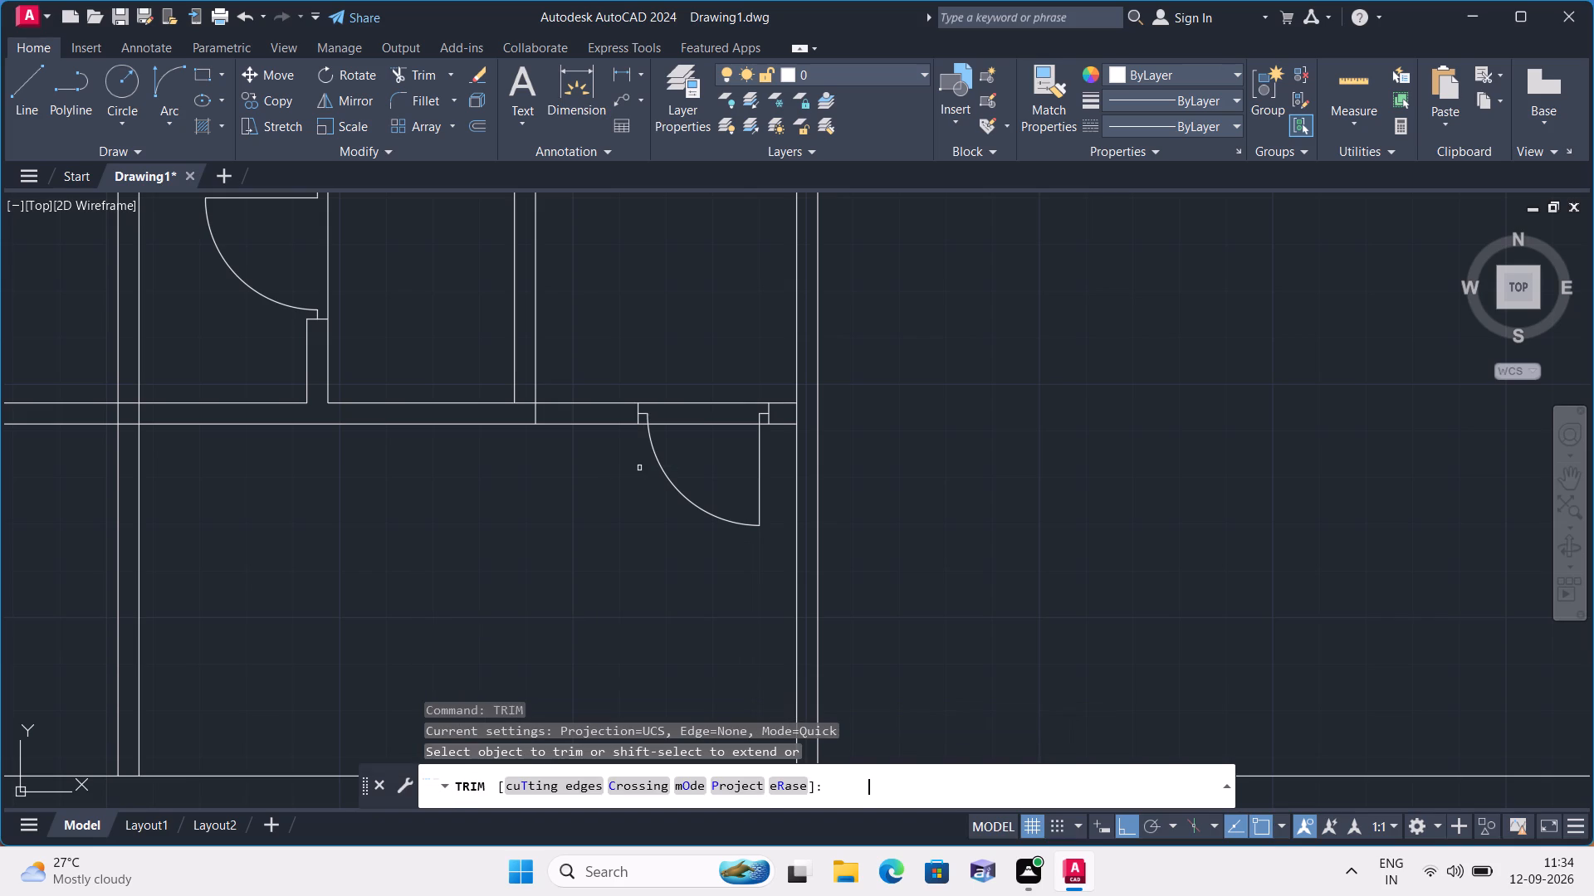
{"action": "left_click", "coordinate": [710, 426]}
{"action": "left_click", "coordinate": [707, 402]}
{"action": "scroll", "coordinate": [746, 434], "scroll_direction": "up", "scroll_amount": 4}
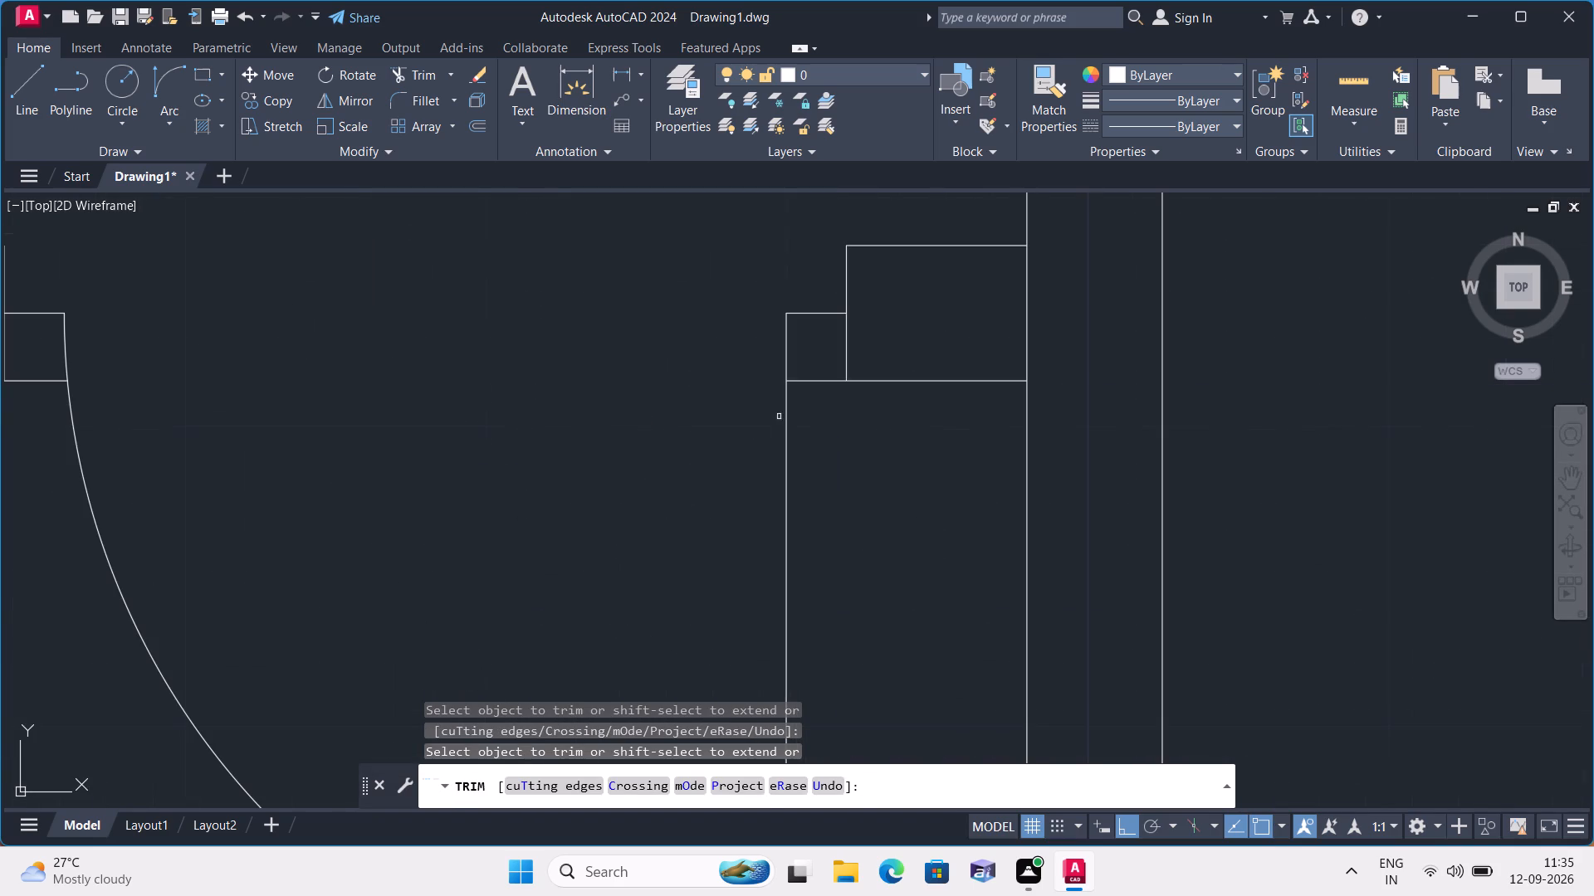
{"action": "left_click", "coordinate": [801, 384]}
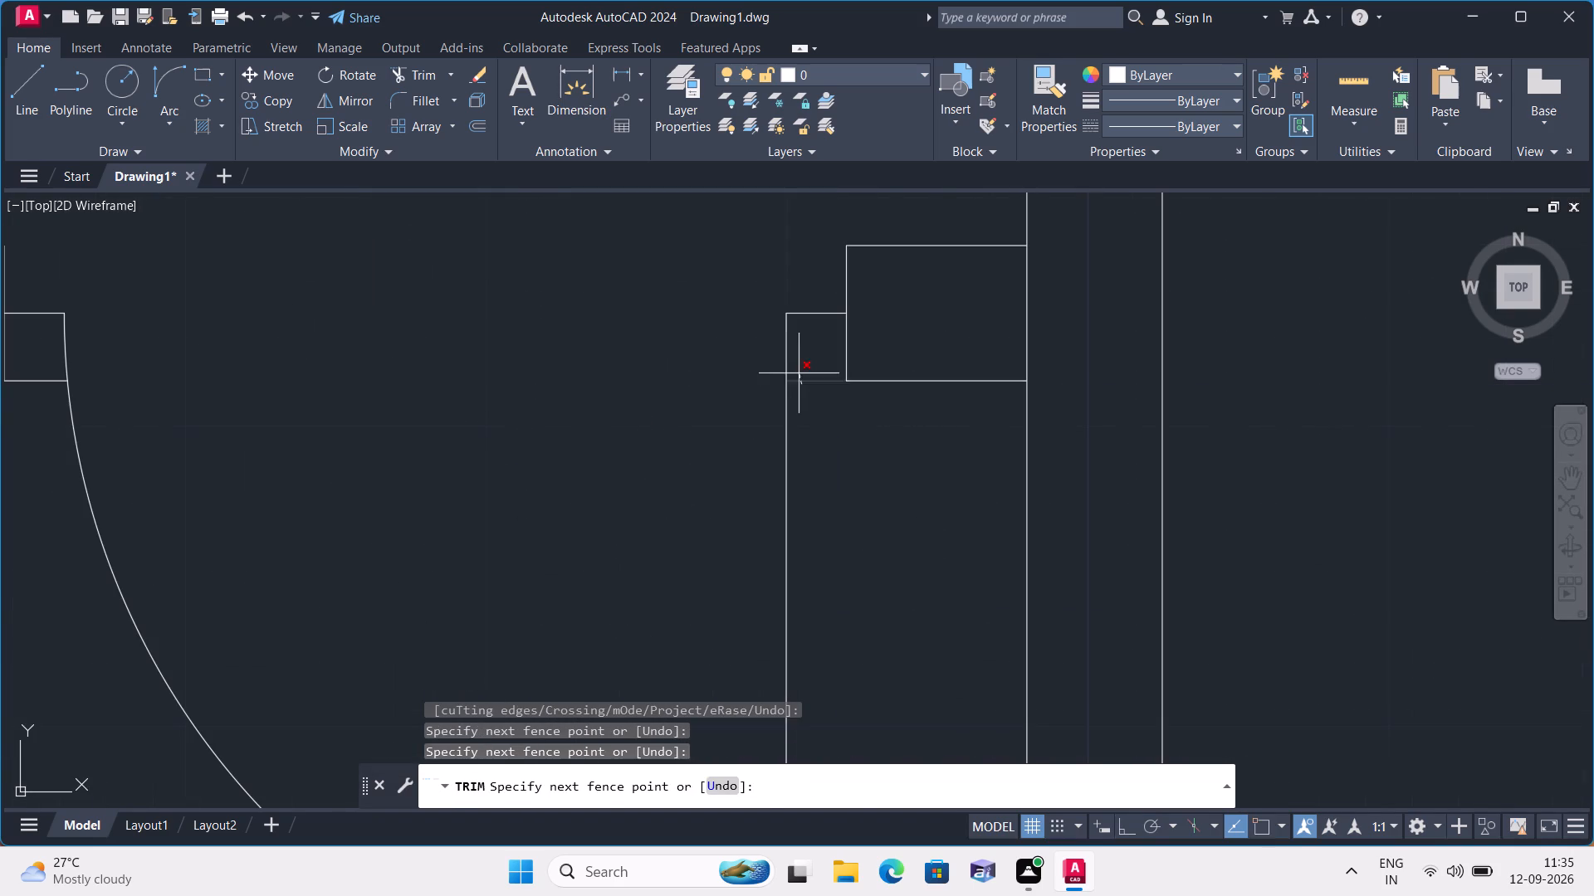
{"action": "left_click", "coordinate": [799, 373]}
Trim the crossing lines where the horizontal wall meets the extended vertical partition and the partition right of the small rooms.
{"action": "scroll", "coordinate": [802, 384], "scroll_direction": "down", "scroll_amount": 3}
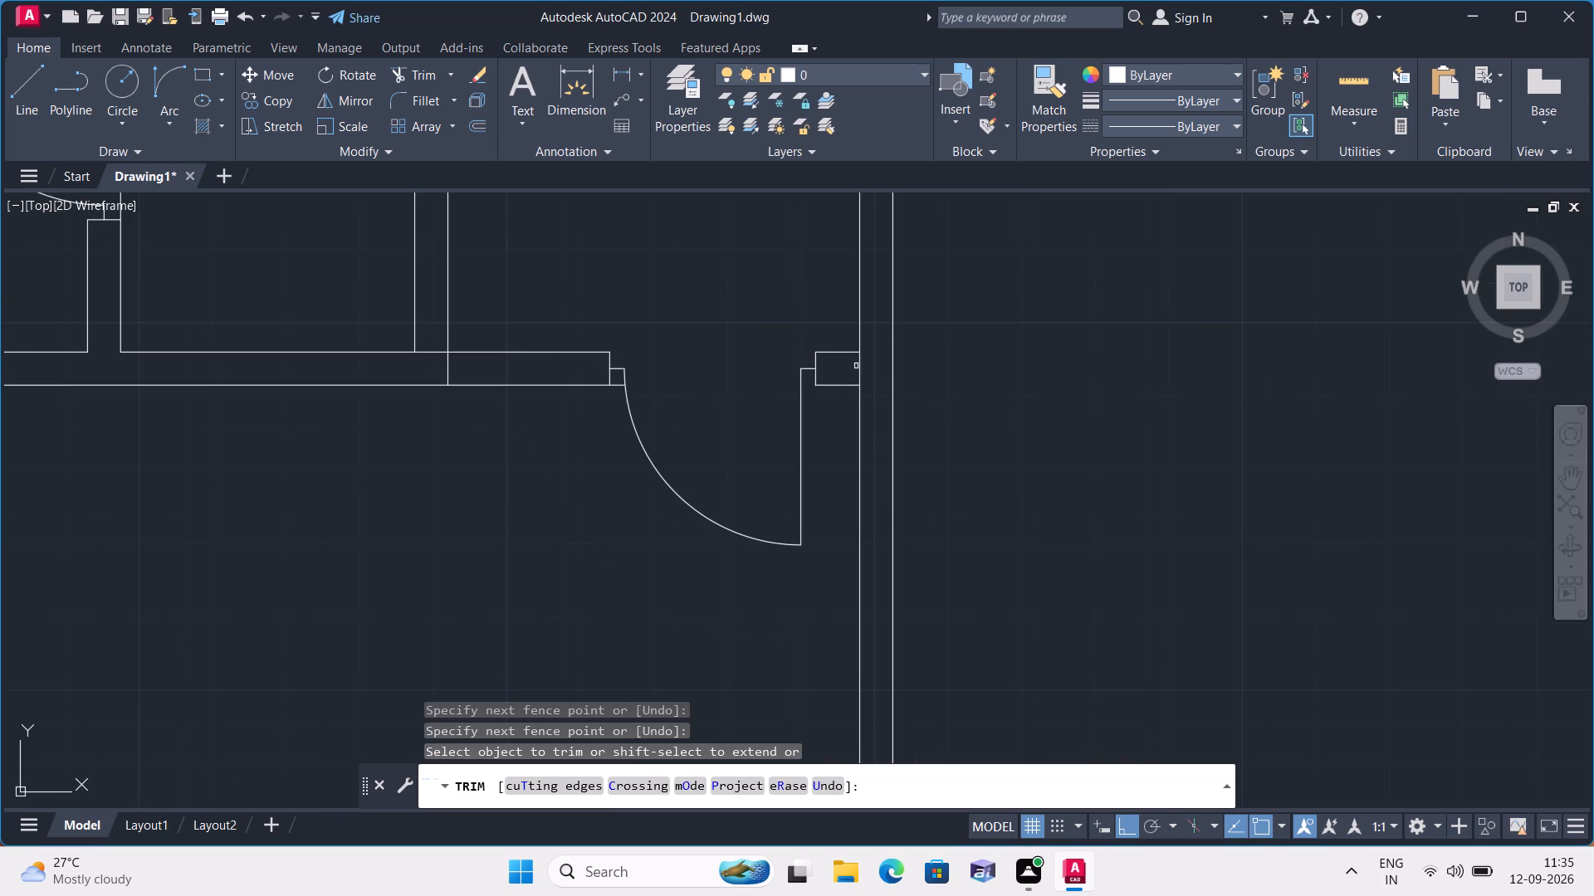
{"action": "left_click", "coordinate": [859, 366]}
{"action": "scroll", "coordinate": [859, 366], "scroll_direction": "down", "scroll_amount": 1}
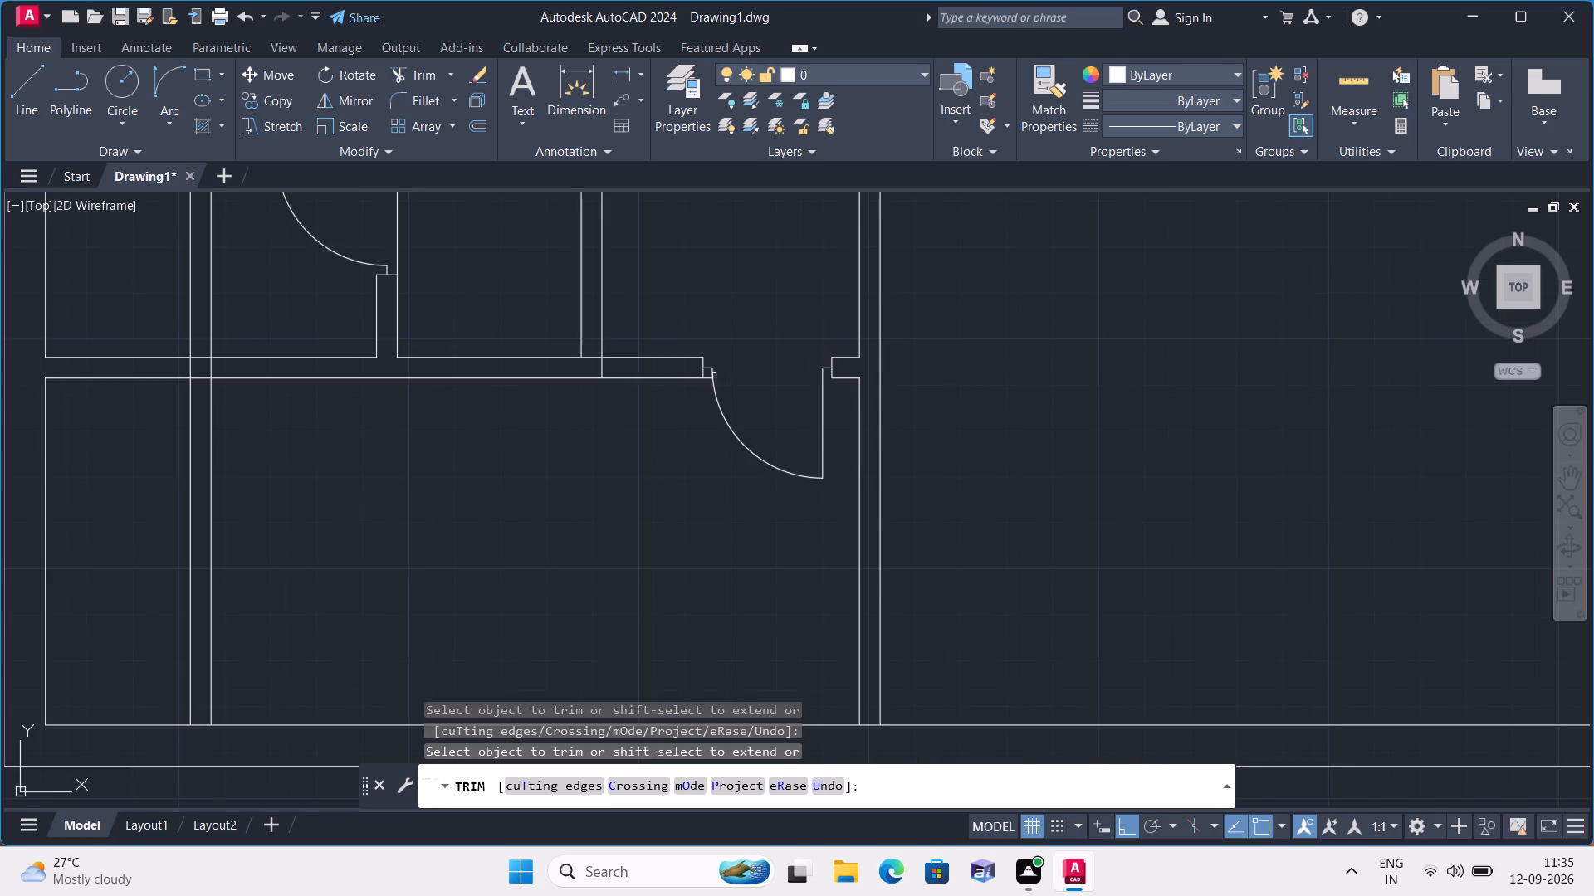
{"action": "scroll", "coordinate": [637, 380], "scroll_direction": "up", "scroll_amount": 2}
{"action": "left_click", "coordinate": [541, 348]}
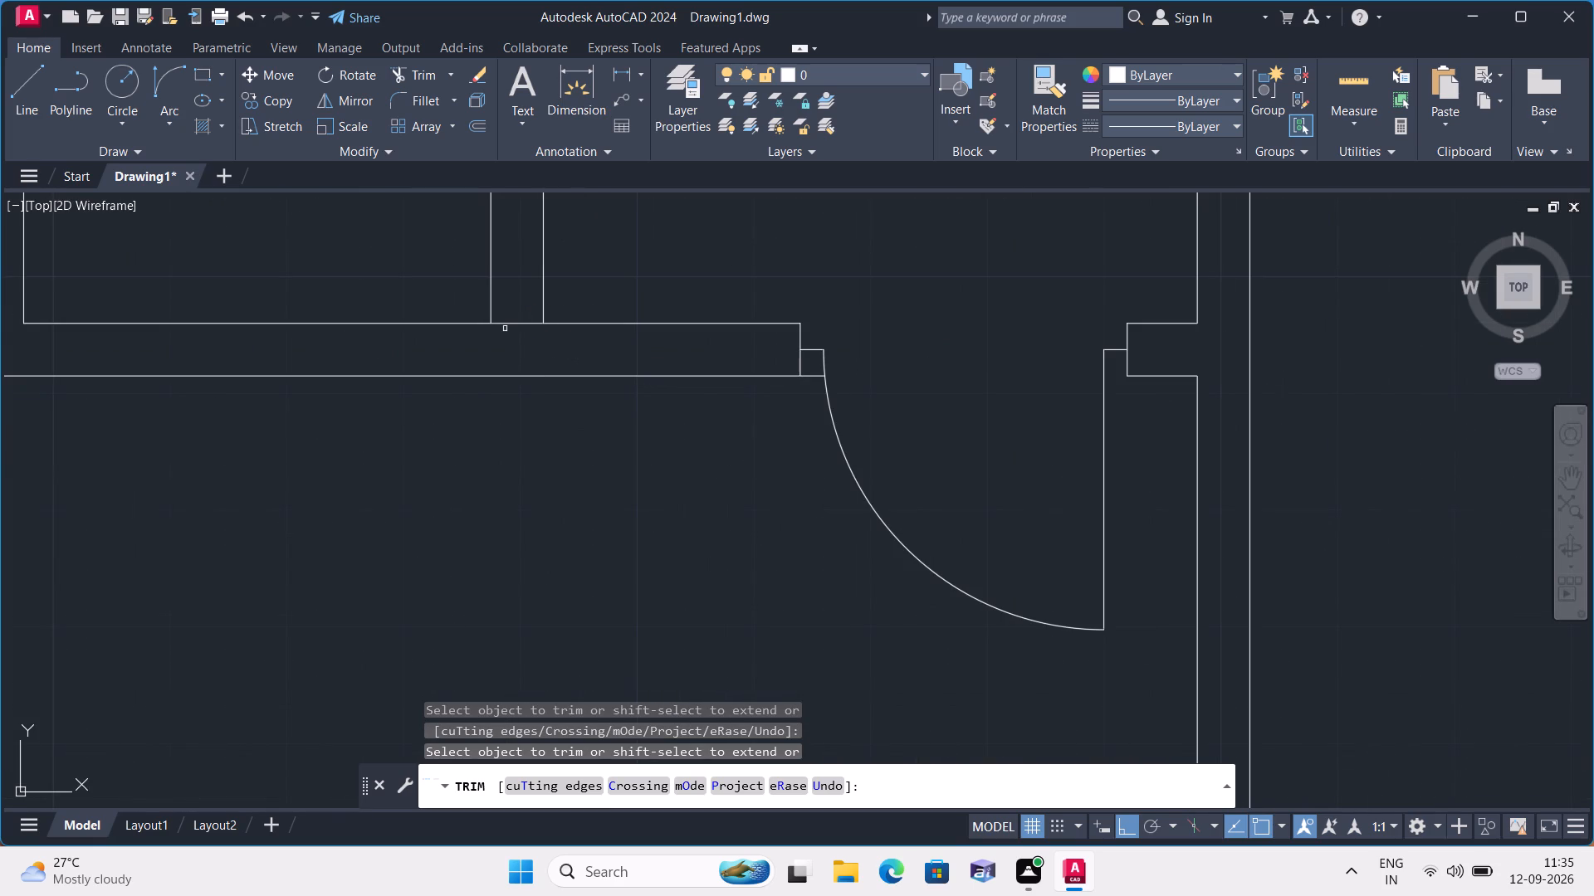
{"action": "left_click", "coordinate": [511, 323]}
Trim the crossing lines where the lower-left vertical partition passes through the horizontal wall.
{"action": "scroll", "coordinate": [506, 335], "scroll_direction": "down", "scroll_amount": 3}
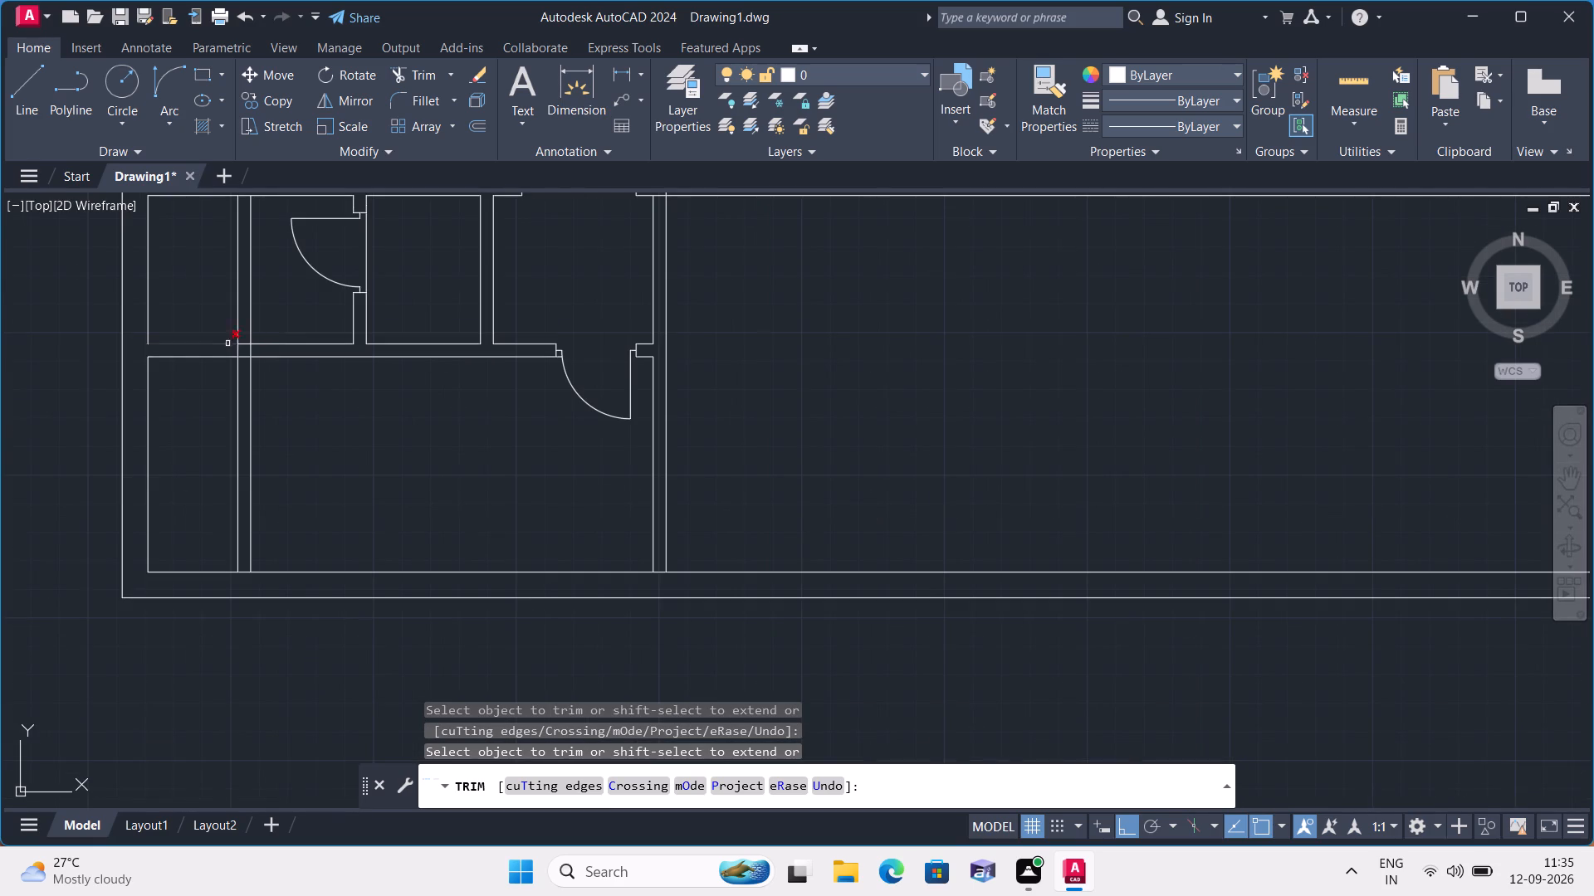
{"action": "scroll", "coordinate": [225, 346], "scroll_direction": "up", "scroll_amount": 2}
{"action": "left_click", "coordinate": [230, 358]}
{"action": "left_click", "coordinate": [296, 355]}
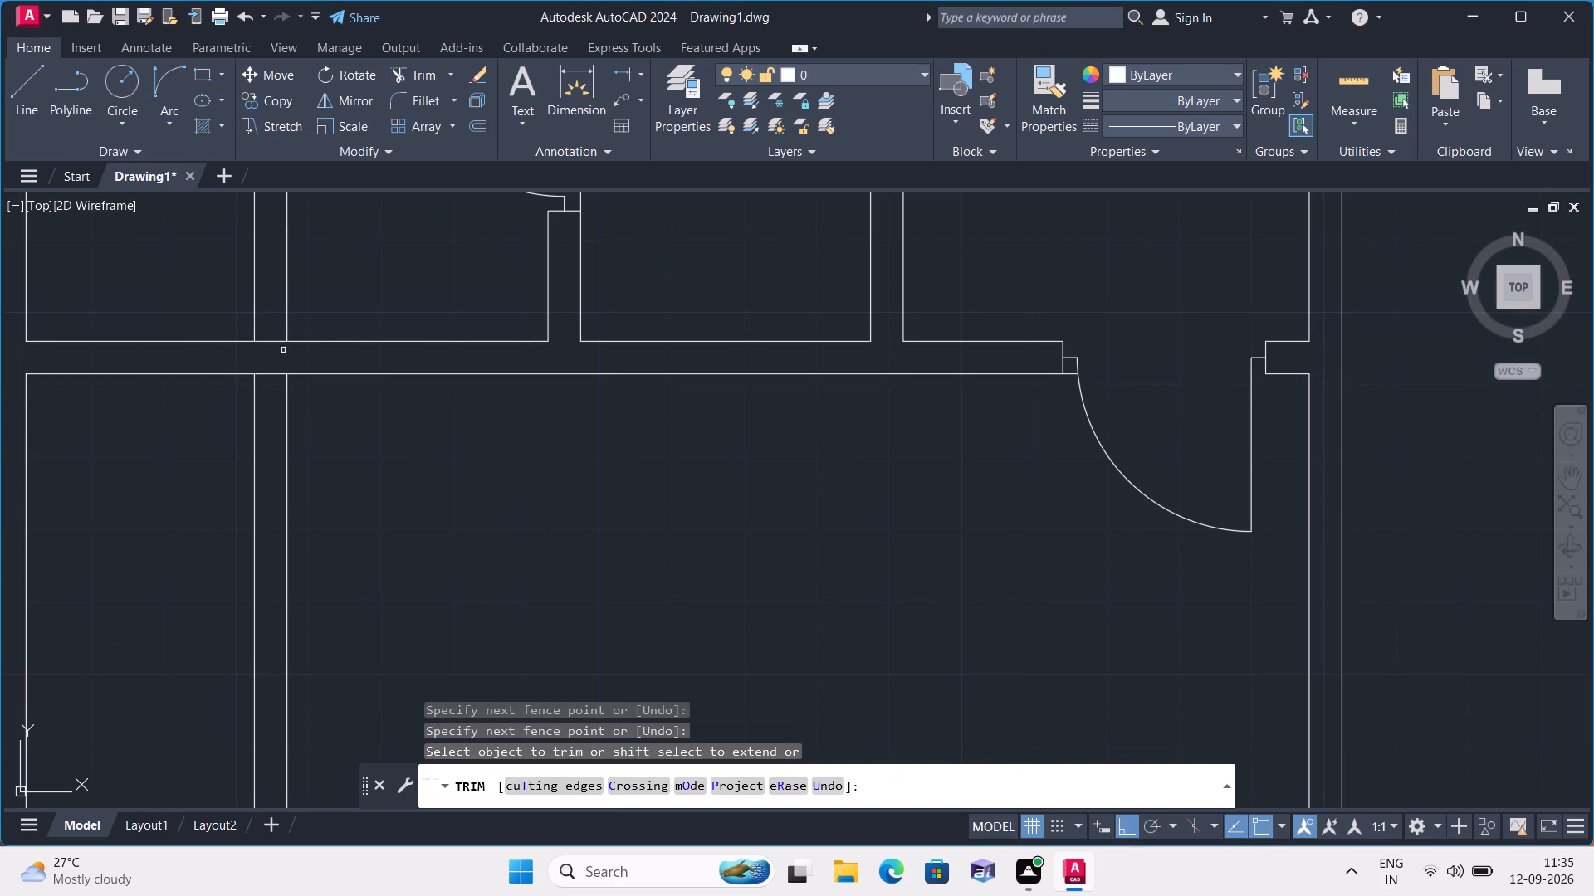
{"action": "left_click", "coordinate": [271, 340]}
{"action": "left_click", "coordinate": [275, 373]}
{"action": "scroll", "coordinate": [275, 365], "scroll_direction": "down", "scroll_amount": 2}
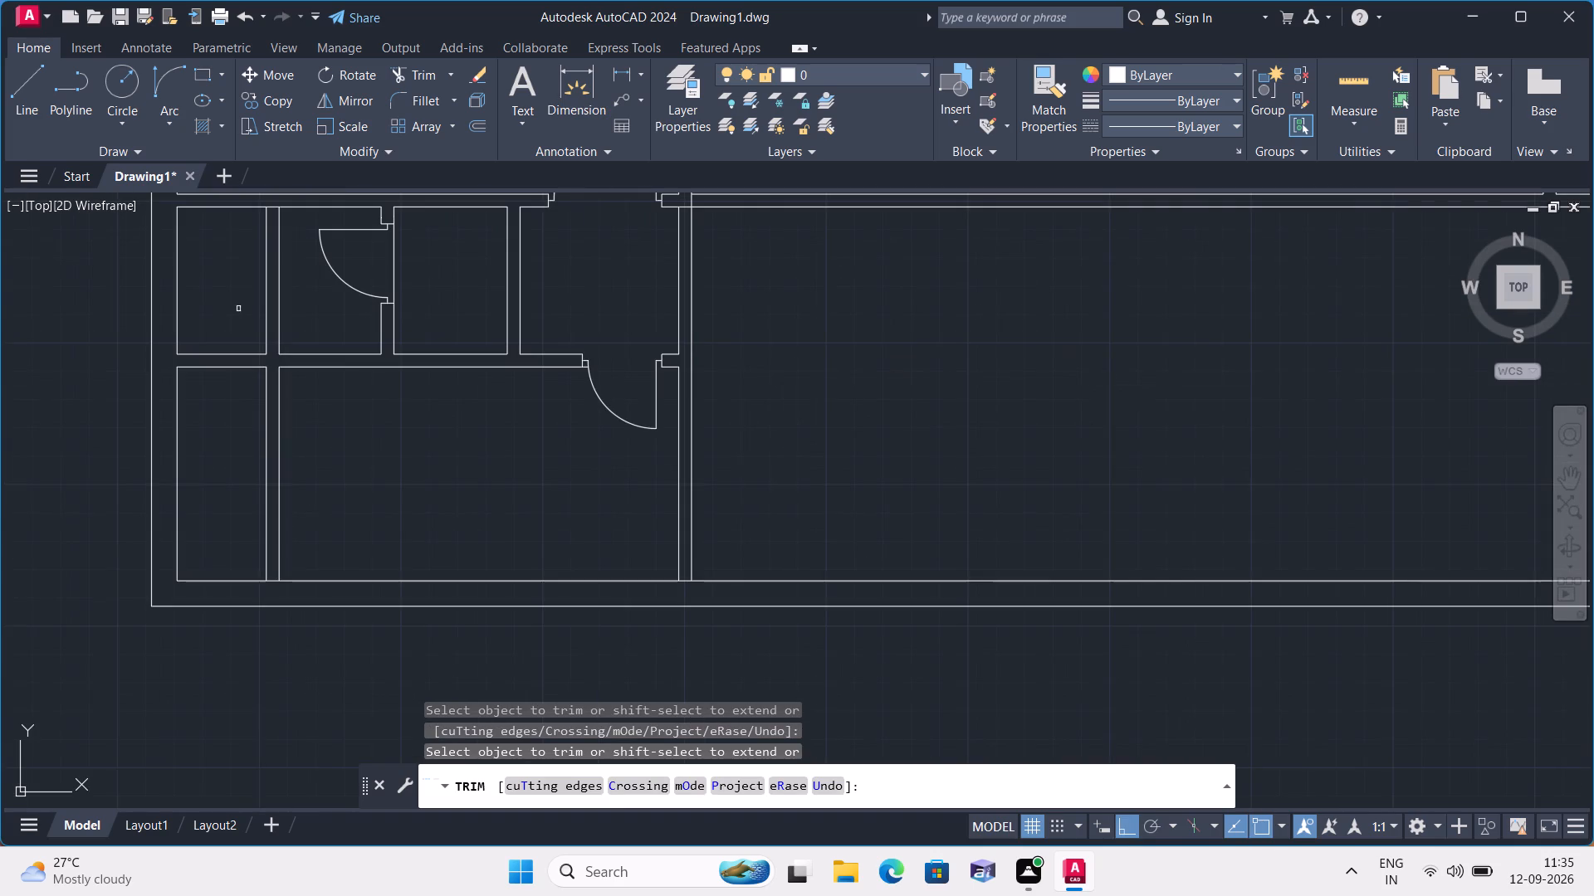
Trim away the lower-left partition's two face lines above the horizontal wall, inside the left small room.
{"action": "left_click", "coordinate": [236, 295]}
{"action": "left_click", "coordinate": [287, 301]}
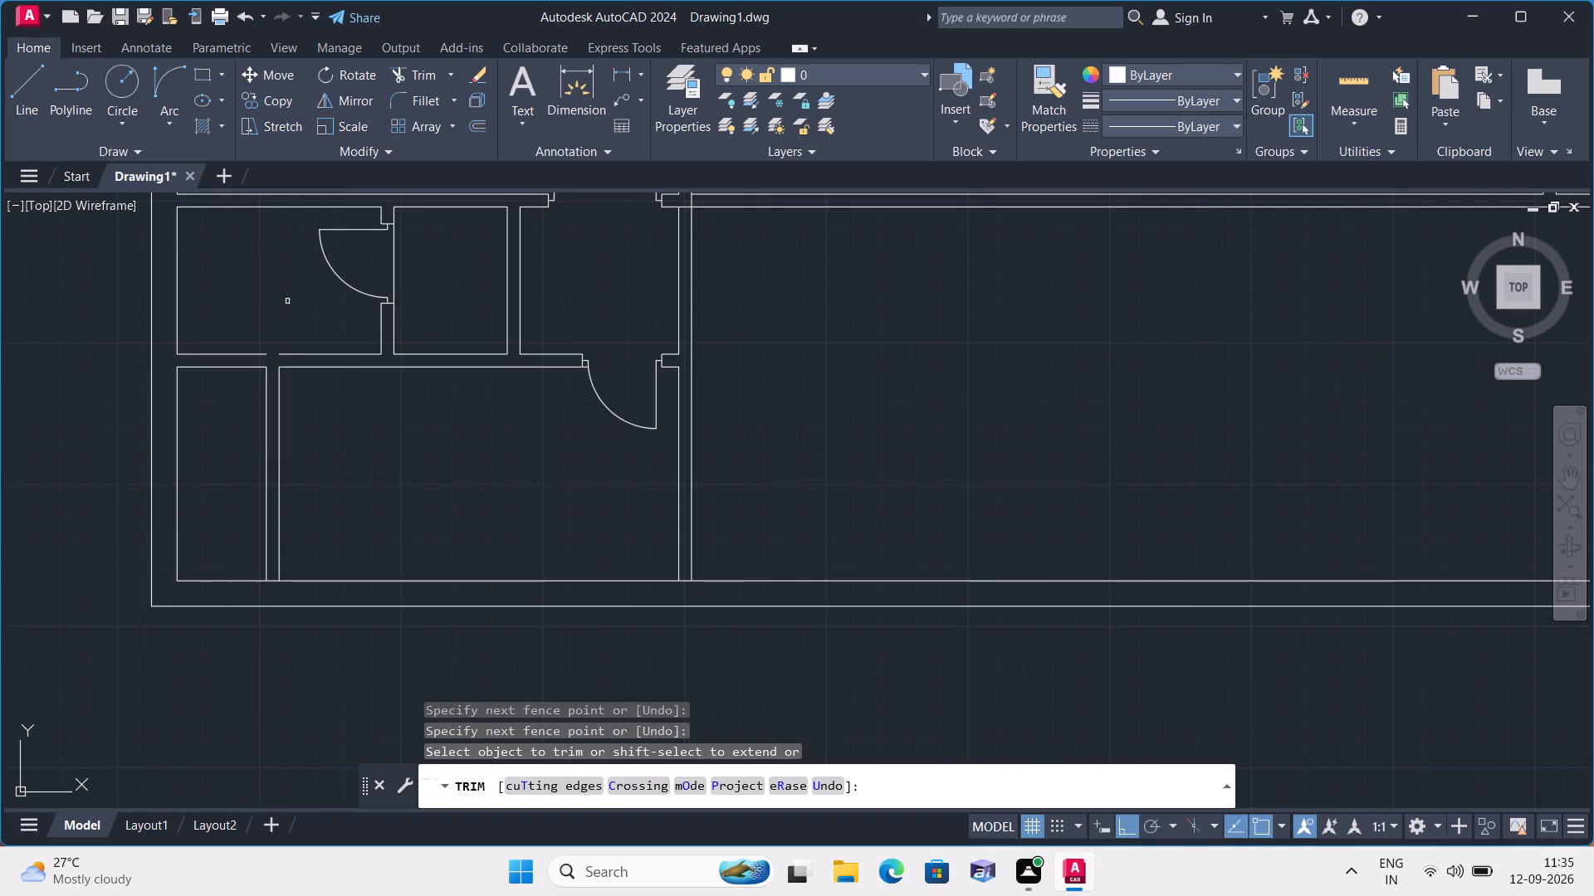
{"action": "key", "text": "Escape"}
Draw a line closing the gap in the horizontal wall's upper face above the lower-left partition.
{"action": "type", "text": "l"}
{"action": "key", "text": "space"}
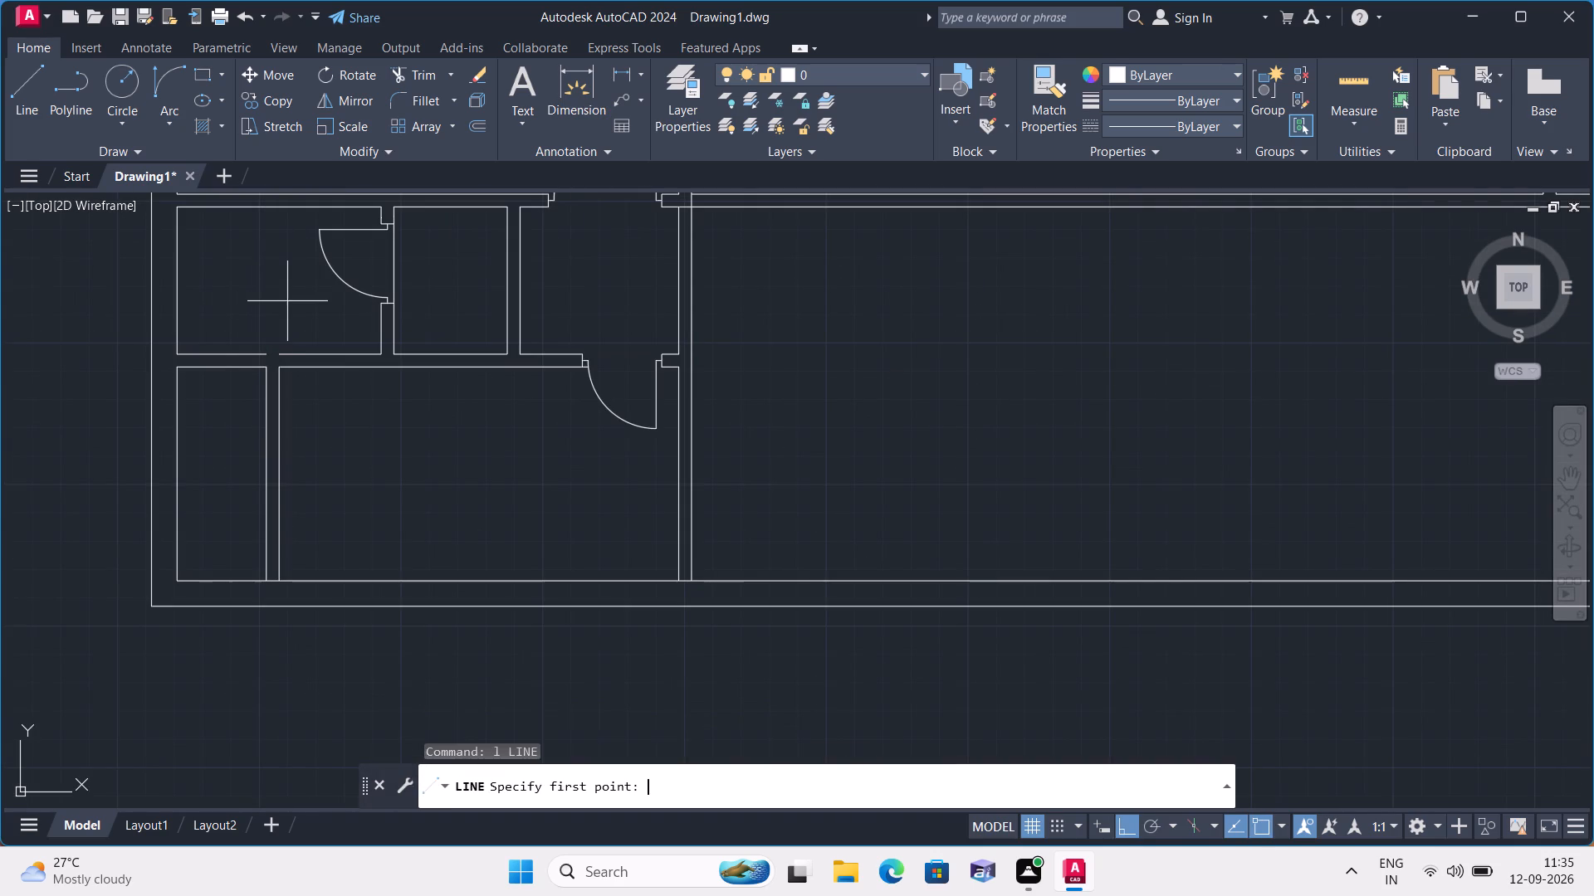
{"action": "left_click", "coordinate": [263, 353]}
{"action": "left_click", "coordinate": [278, 353]}
{"action": "key", "text": "space"}
Draw a short line across the extended vertical partition, continuing the horizontal wall's upper face beside the lower room's door.
{"action": "key", "text": "space"}
{"action": "scroll", "coordinate": [771, 324], "scroll_direction": "down", "scroll_amount": 1}
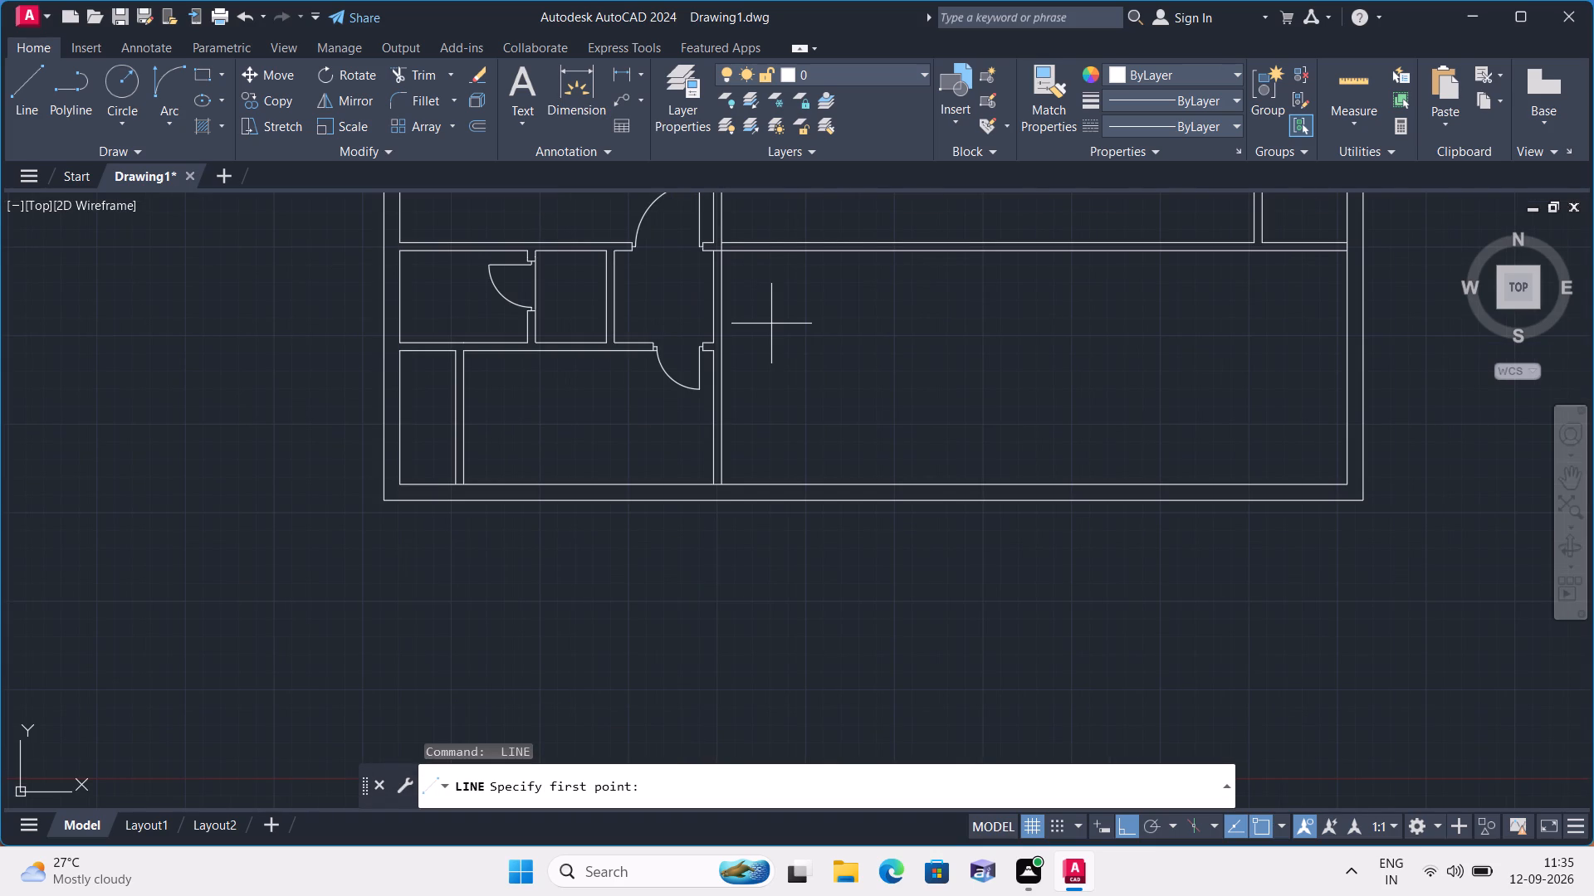
{"action": "scroll", "coordinate": [711, 346], "scroll_direction": "up", "scroll_amount": 2}
{"action": "left_click", "coordinate": [708, 338]}
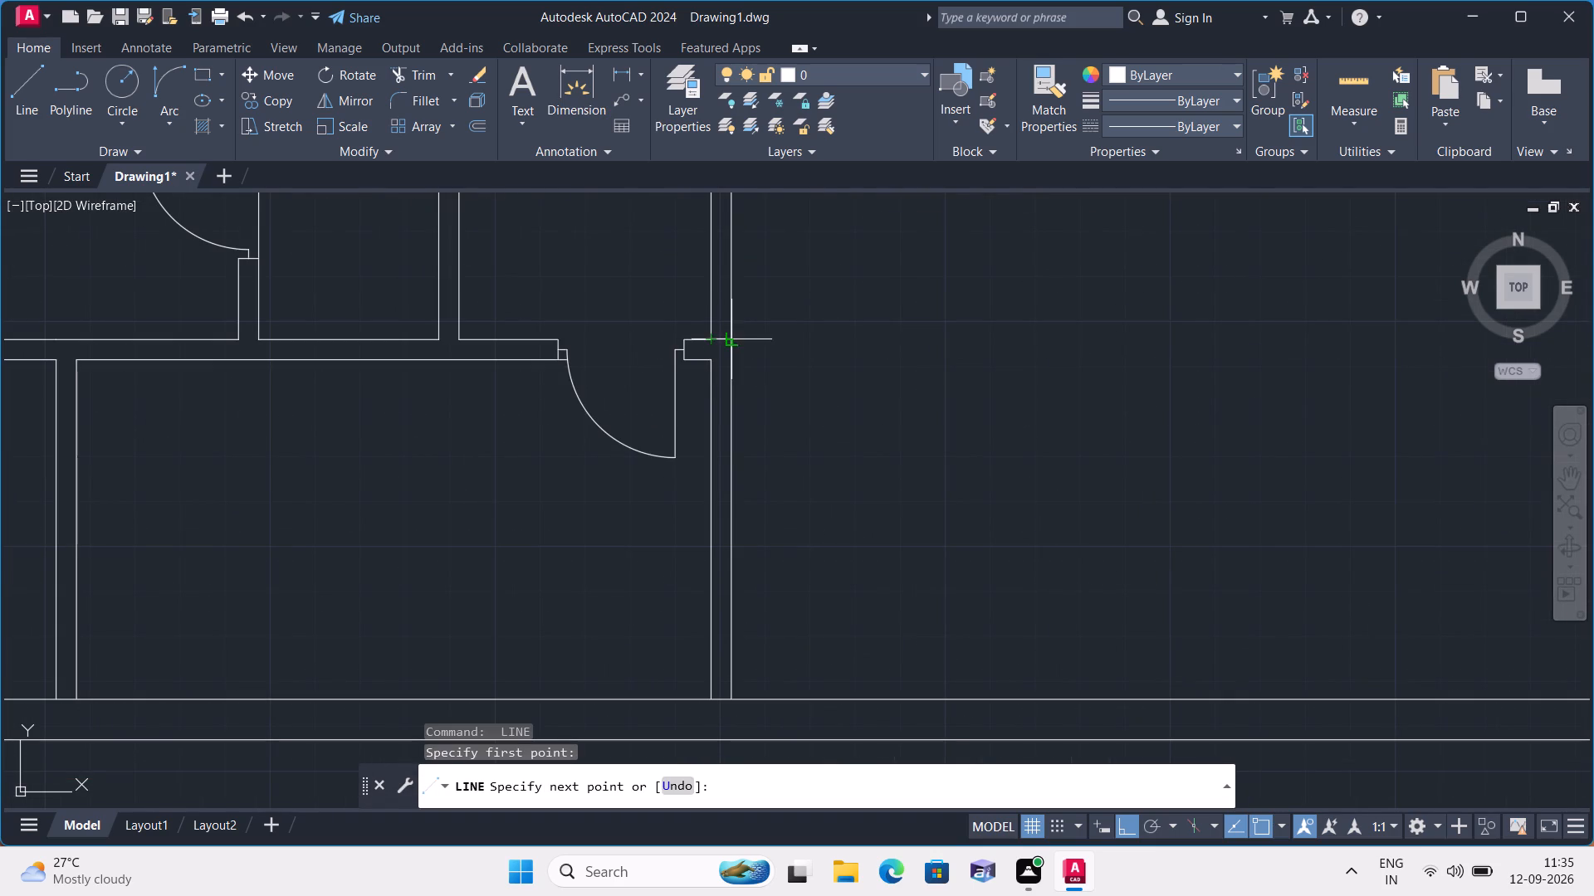
{"action": "left_click", "coordinate": [732, 337]}
{"action": "key", "text": "space"}
Trim away the extended vertical partition's two face lines between the two horizontal walls, opening the passage toward the large space.
{"action": "scroll", "coordinate": [797, 327], "scroll_direction": "down", "scroll_amount": 3}
{"action": "scroll", "coordinate": [801, 304], "scroll_direction": "up", "scroll_amount": 1}
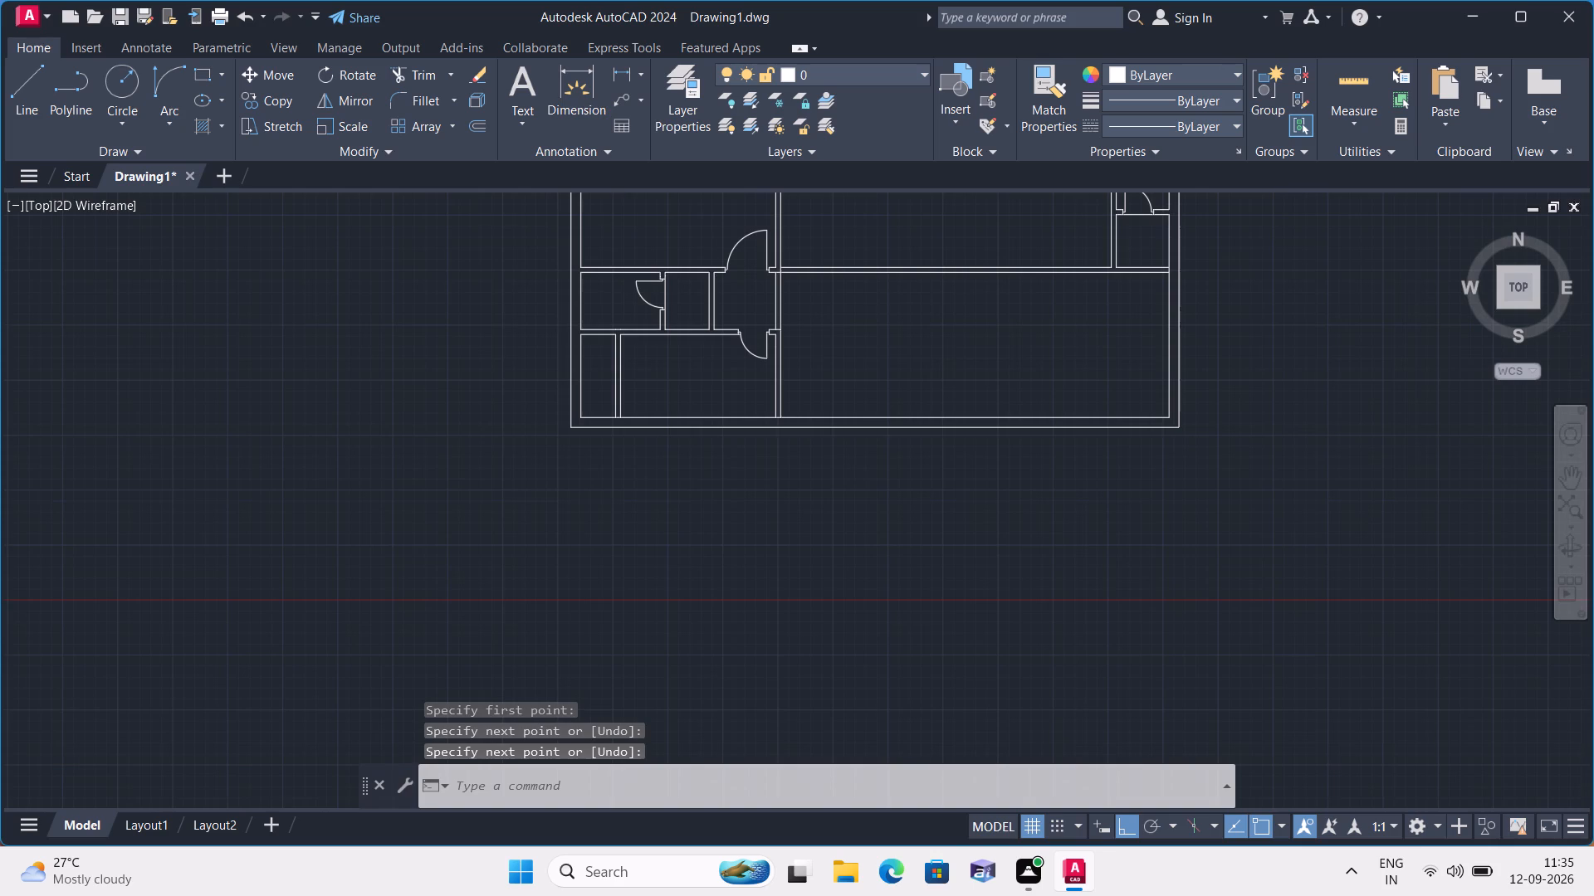
{"action": "type", "text": "trim"}
{"action": "key", "text": "space"}
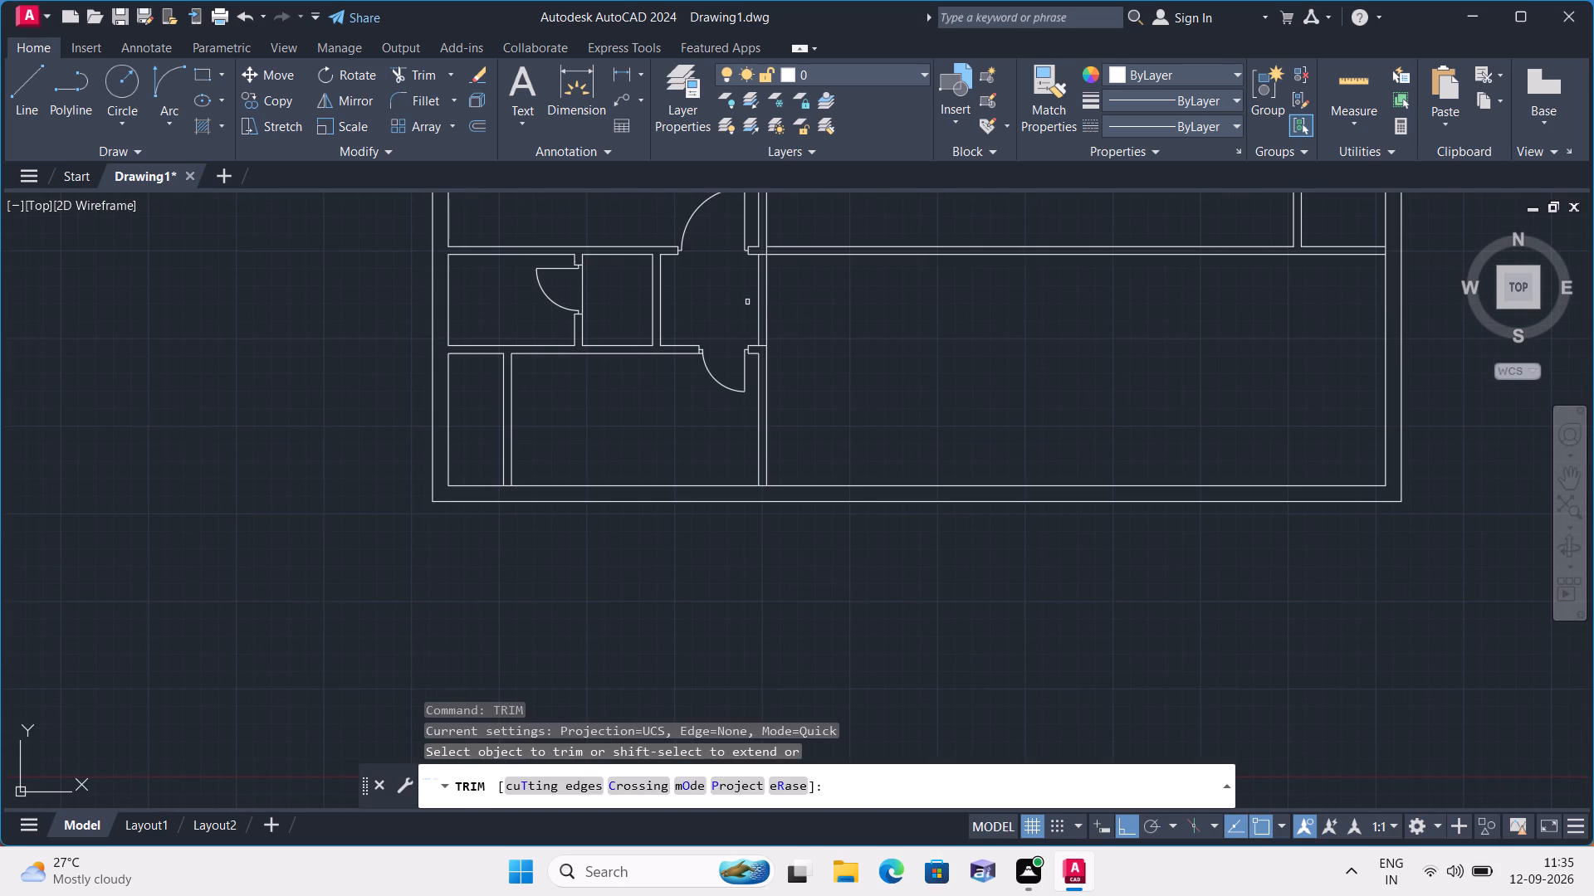
{"action": "left_click", "coordinate": [742, 304]}
{"action": "left_click", "coordinate": [796, 304]}
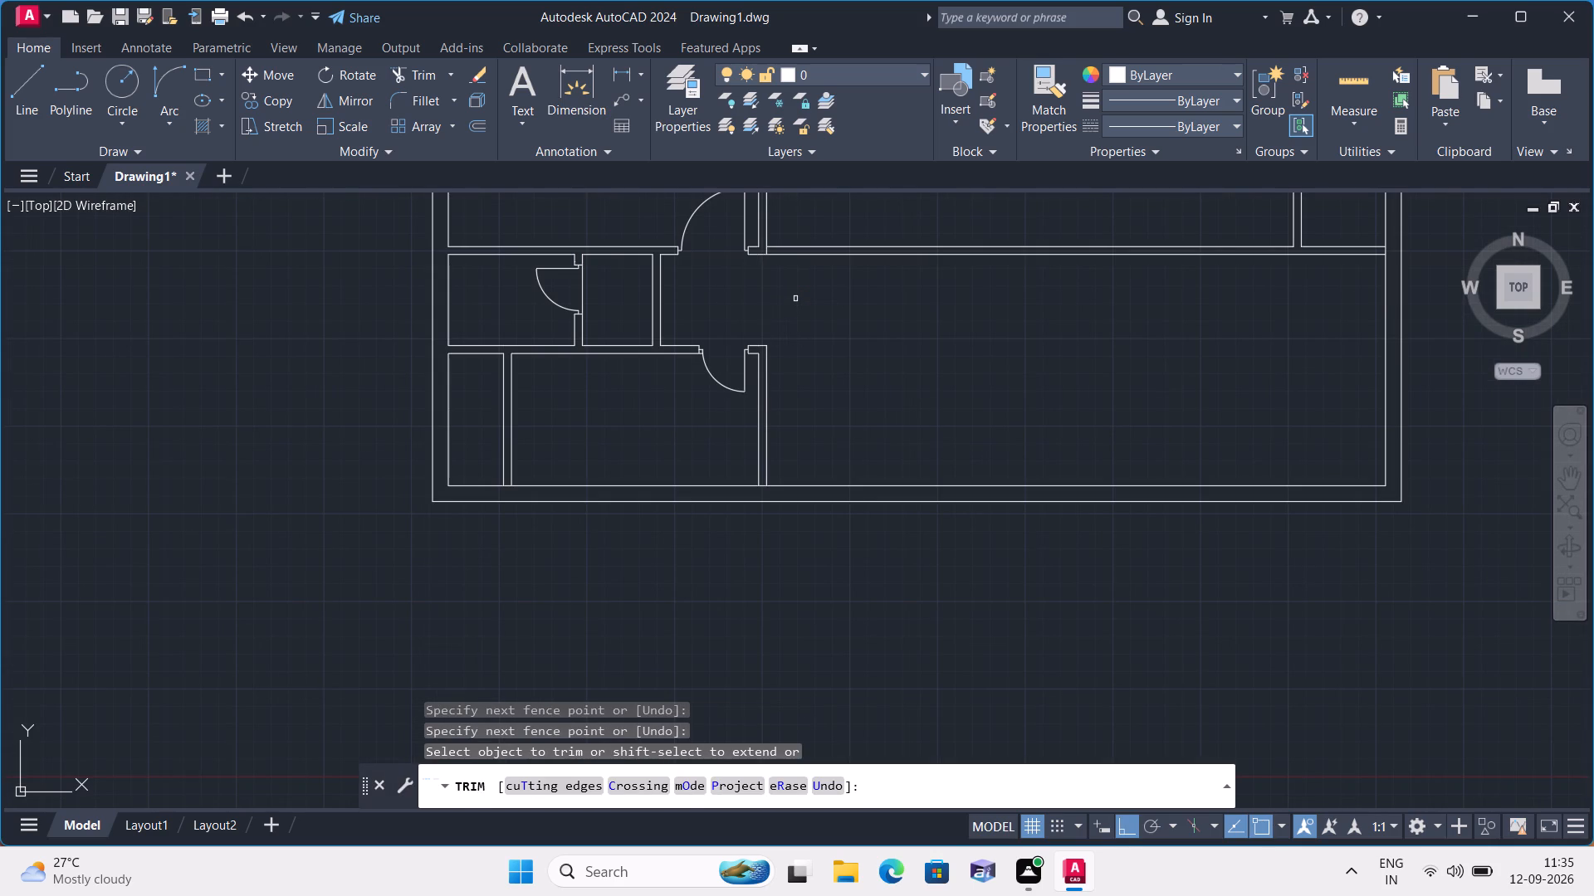
{"action": "key", "text": "Escape"}
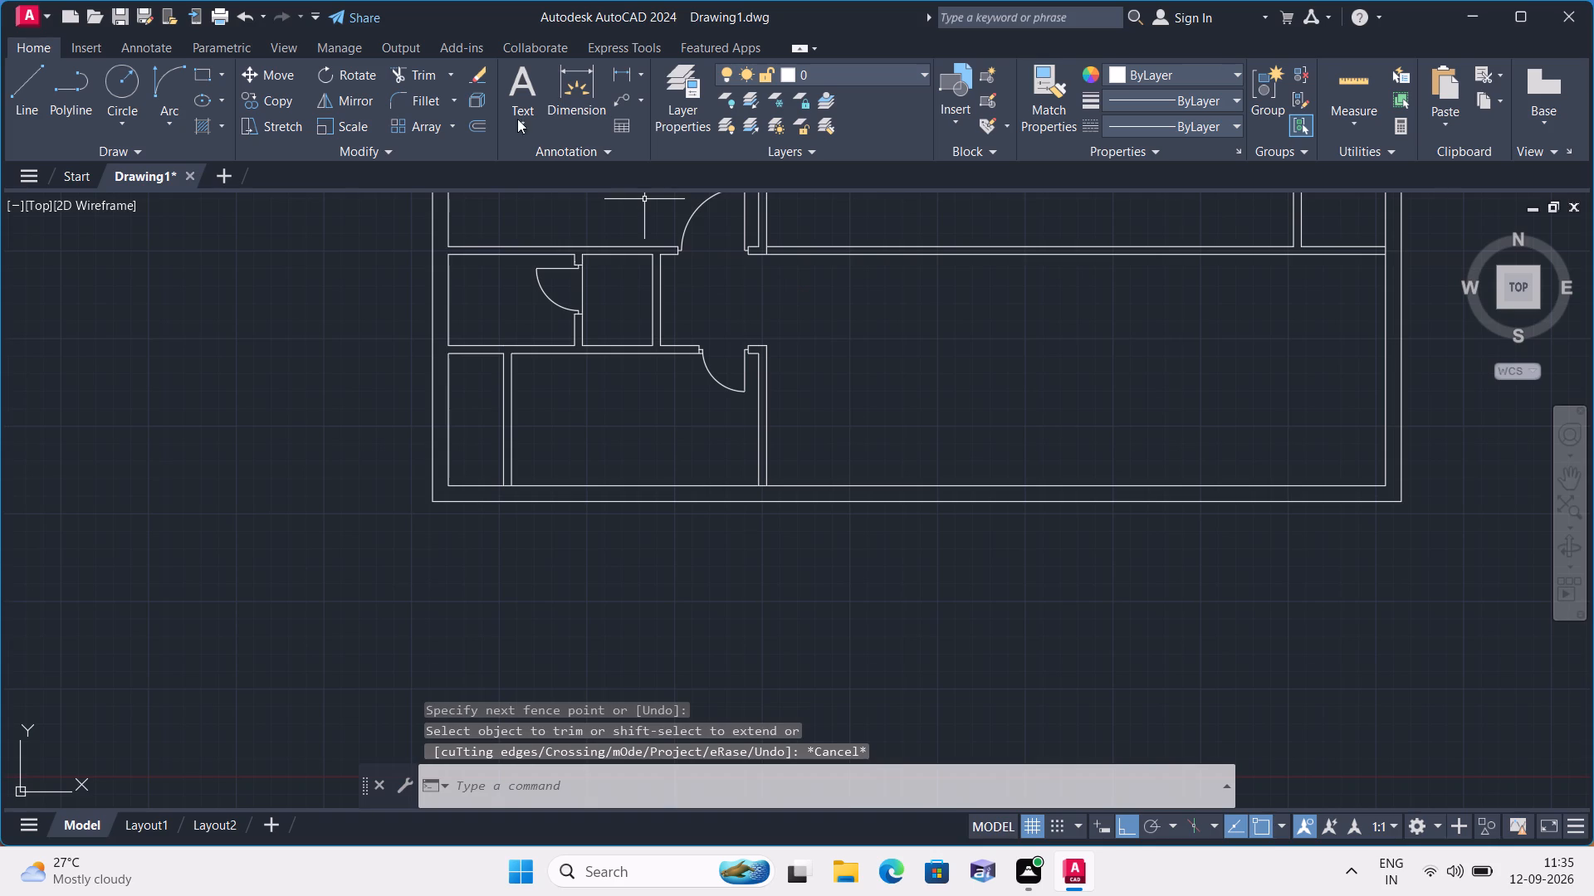
Add linear dimensions for the width and height of the left small room with the door.
{"action": "left_click", "coordinate": [634, 74]}
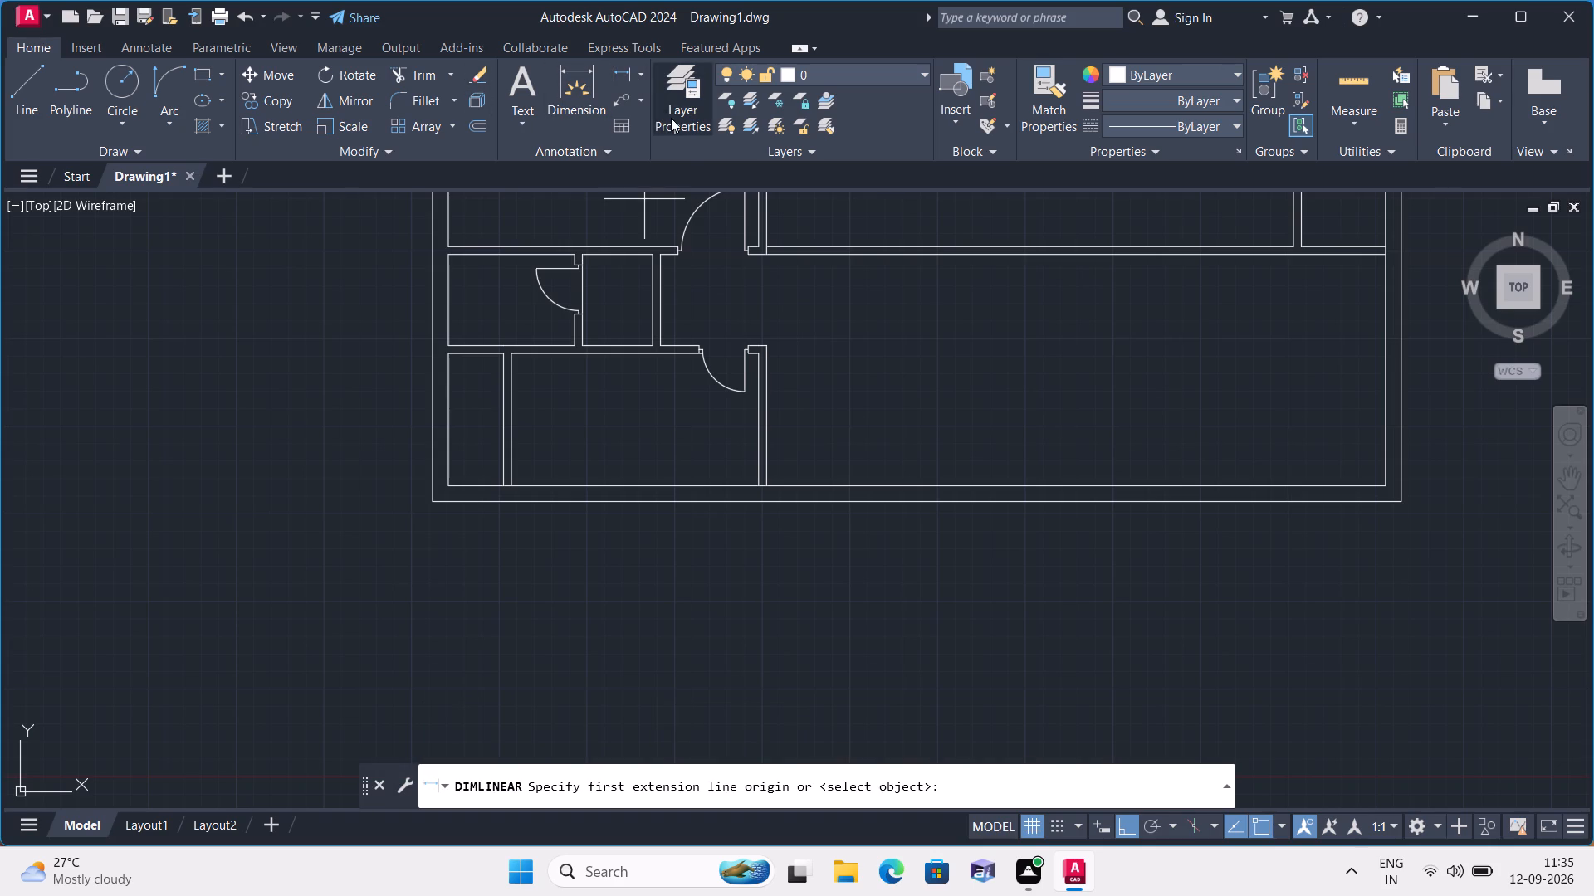
{"action": "left_click", "coordinate": [642, 80]}
{"action": "left_click", "coordinate": [677, 114]}
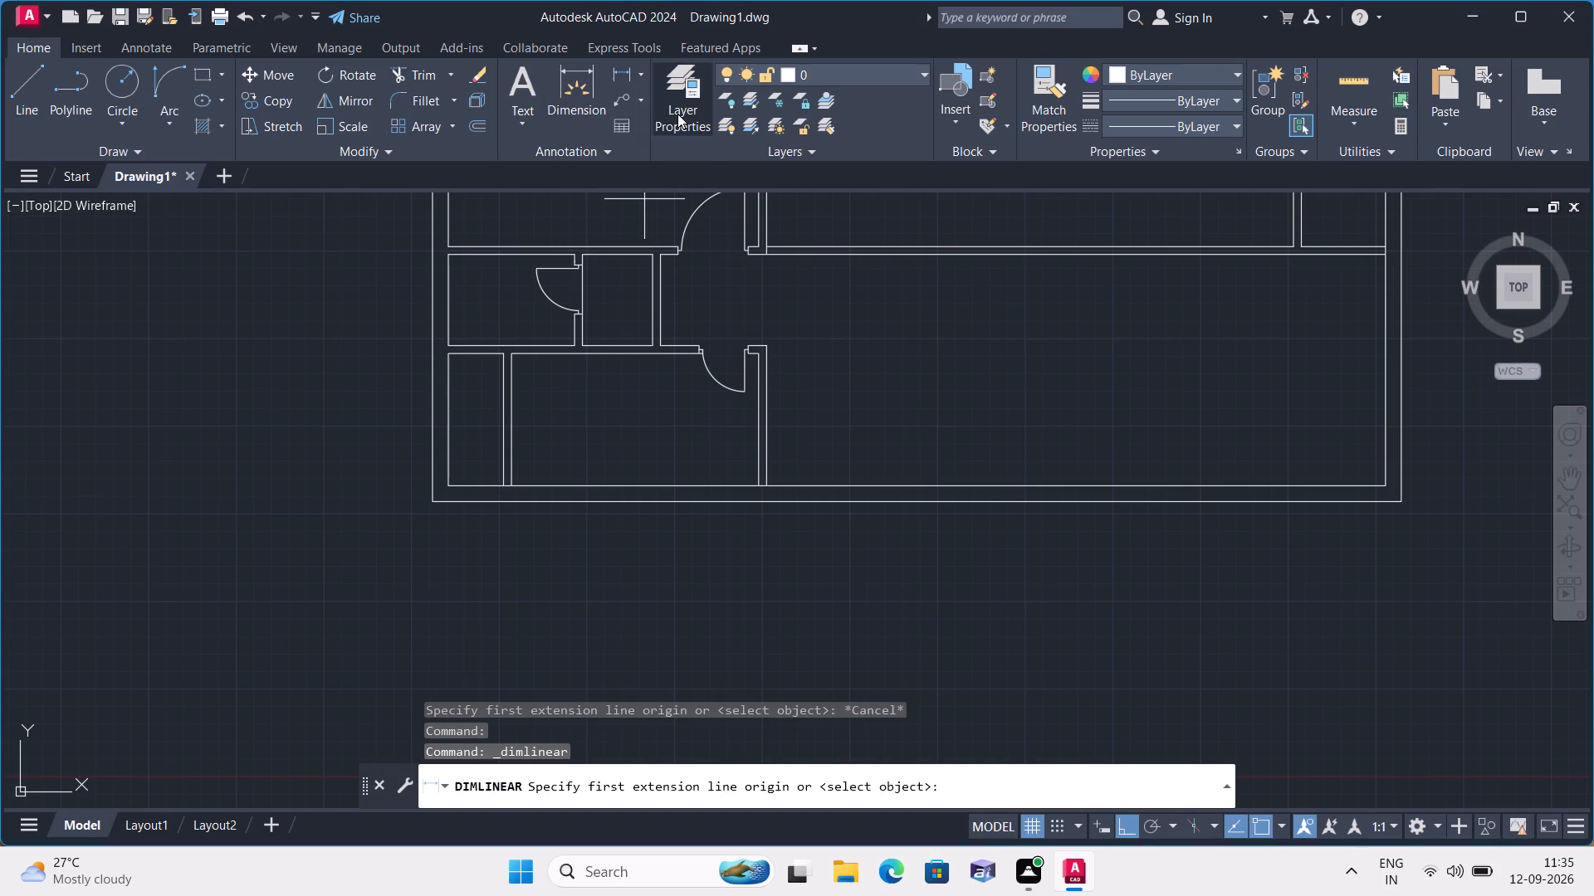
{"action": "scroll", "coordinate": [496, 293], "scroll_direction": "up", "scroll_amount": 2}
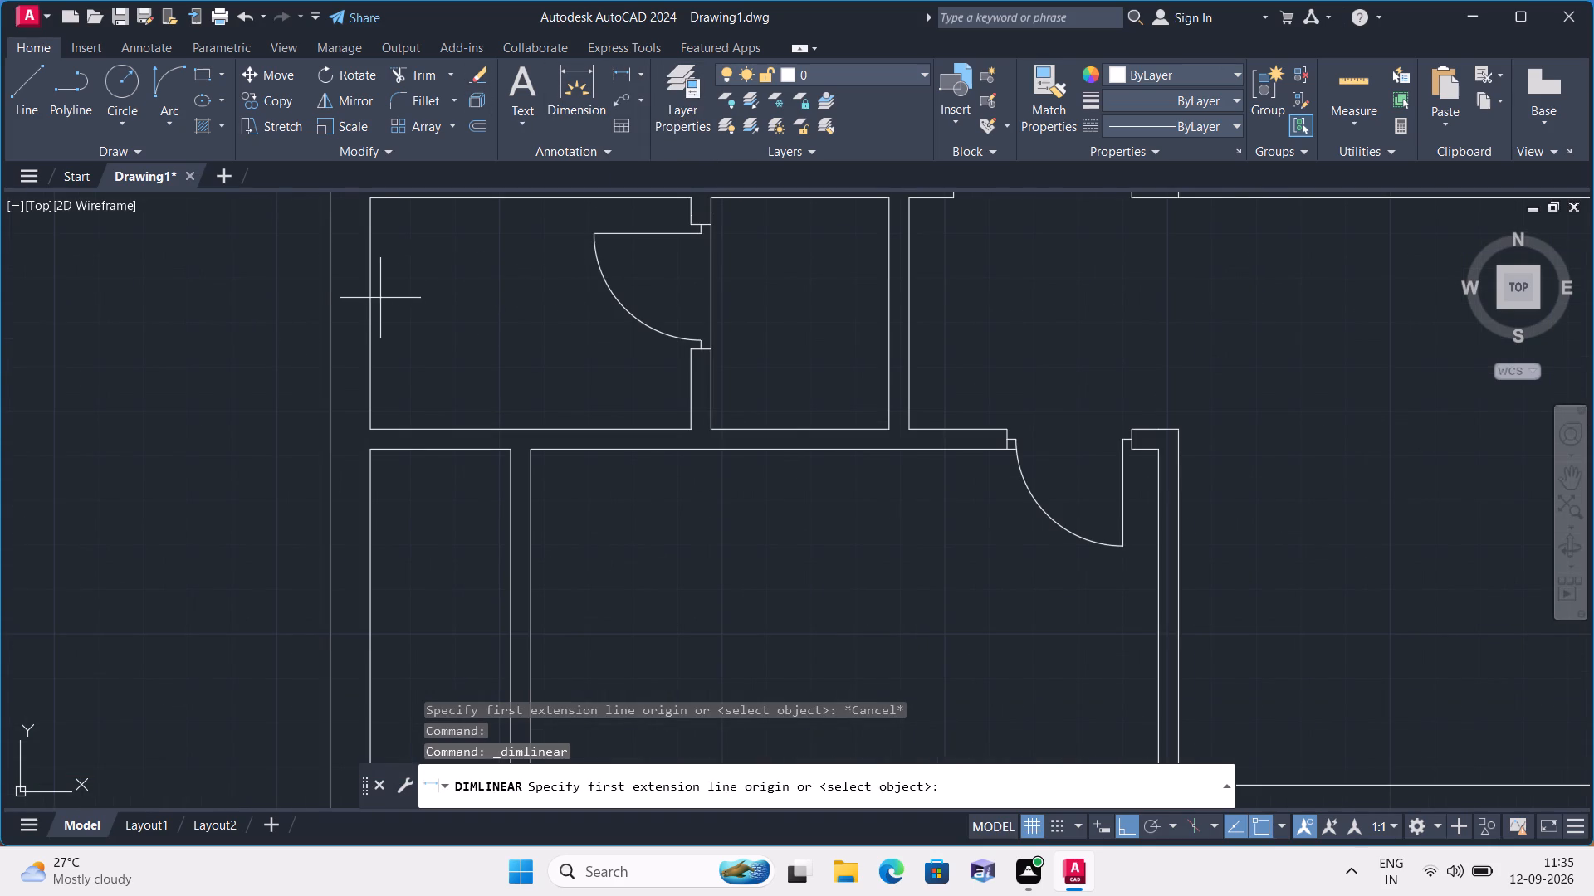
{"action": "left_click", "coordinate": [369, 293]}
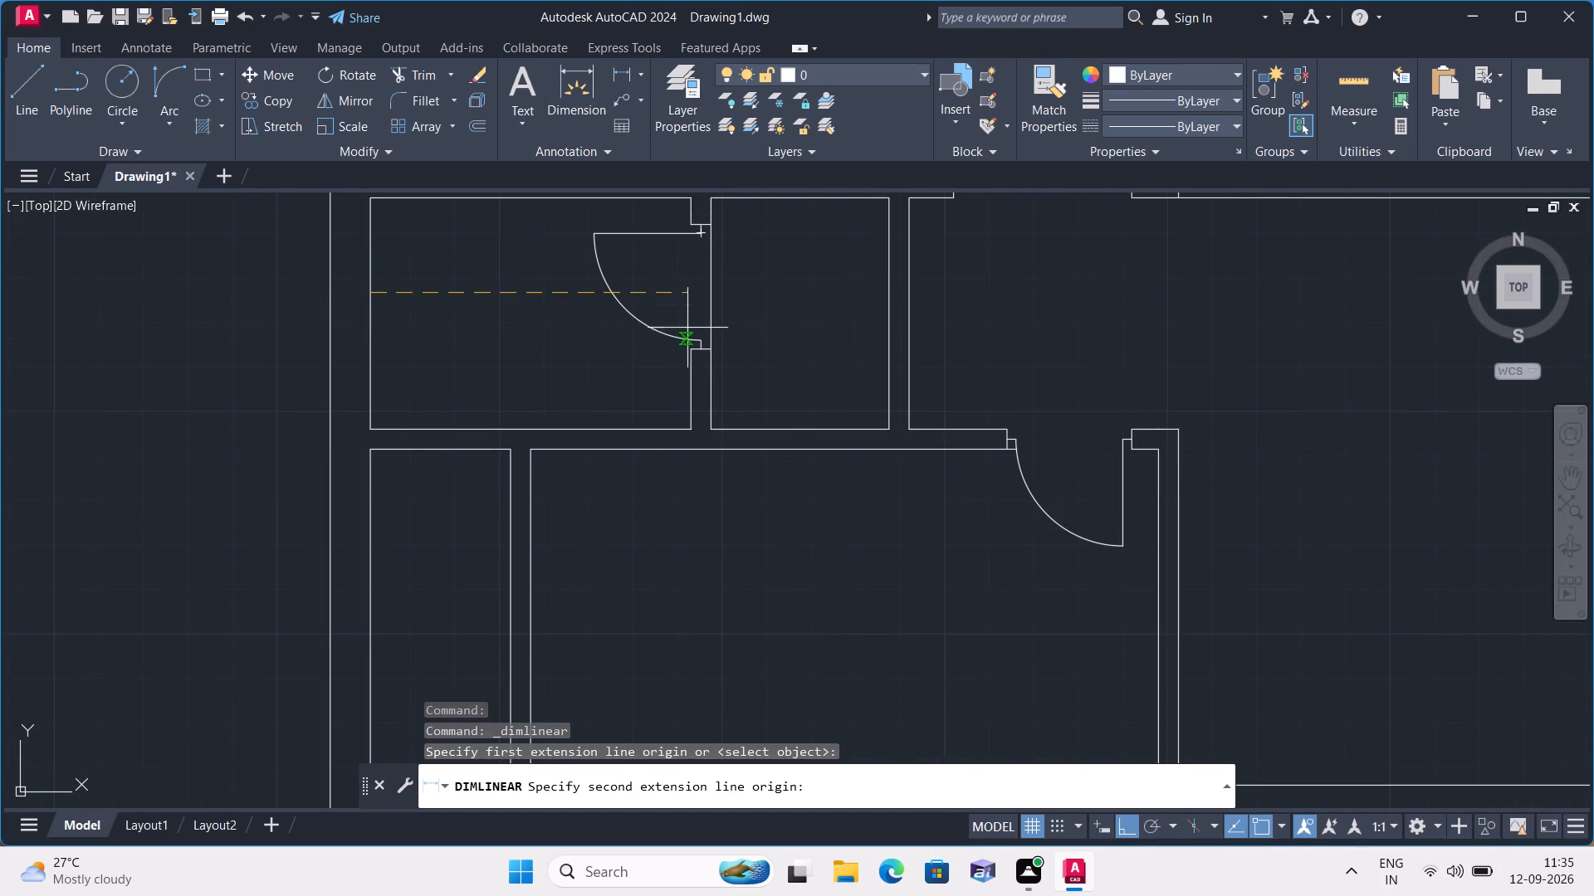
{"action": "left_click", "coordinate": [689, 358]}
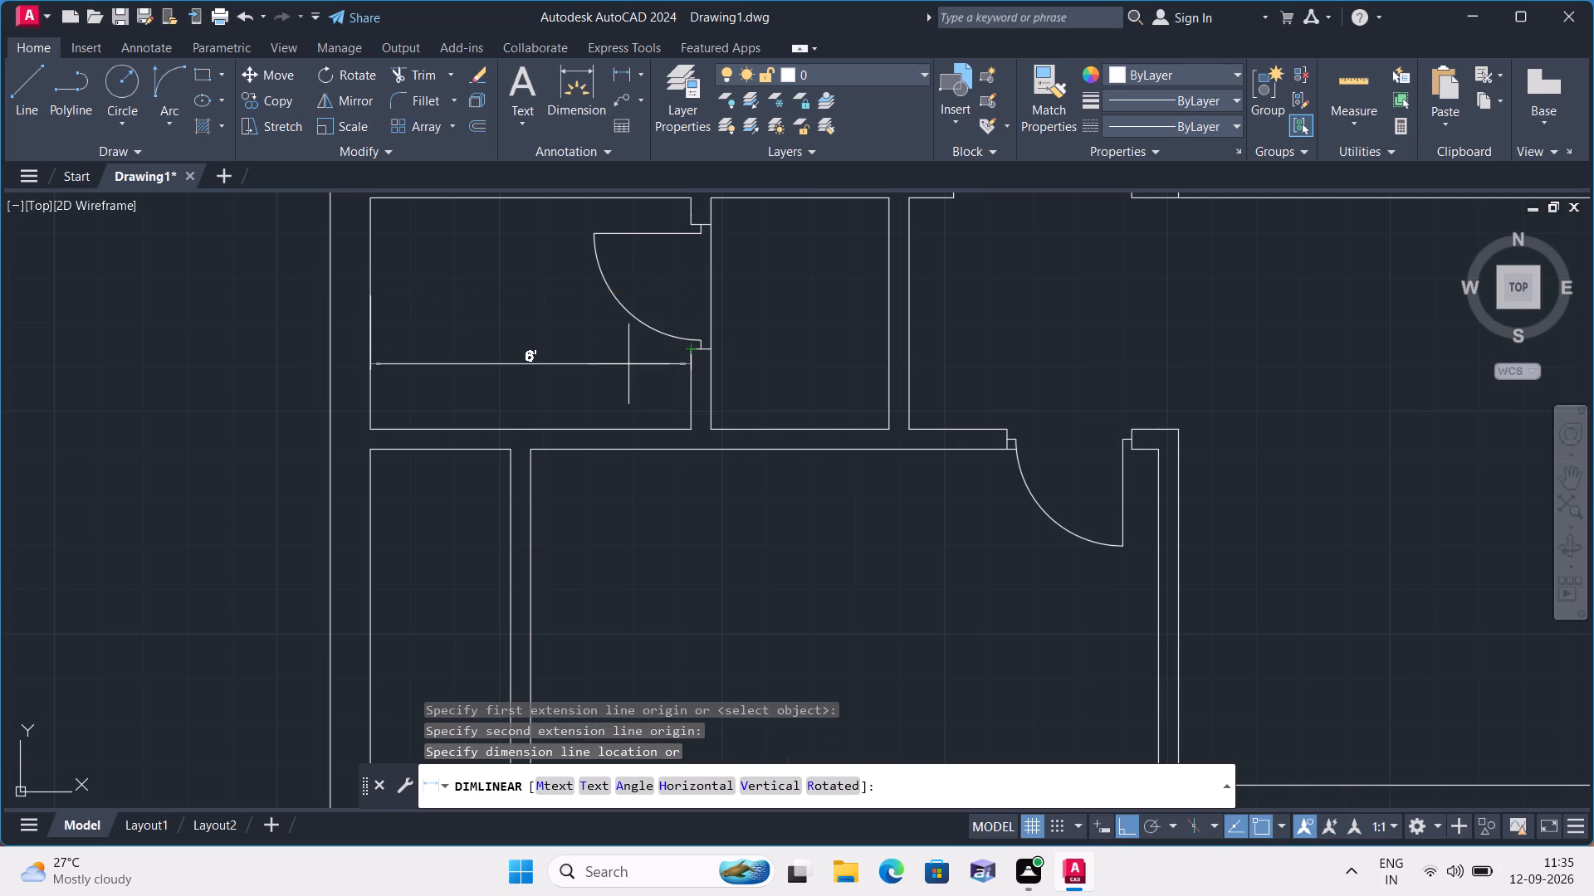
{"action": "left_click", "coordinate": [628, 364]}
{"action": "key", "text": "Escape"}
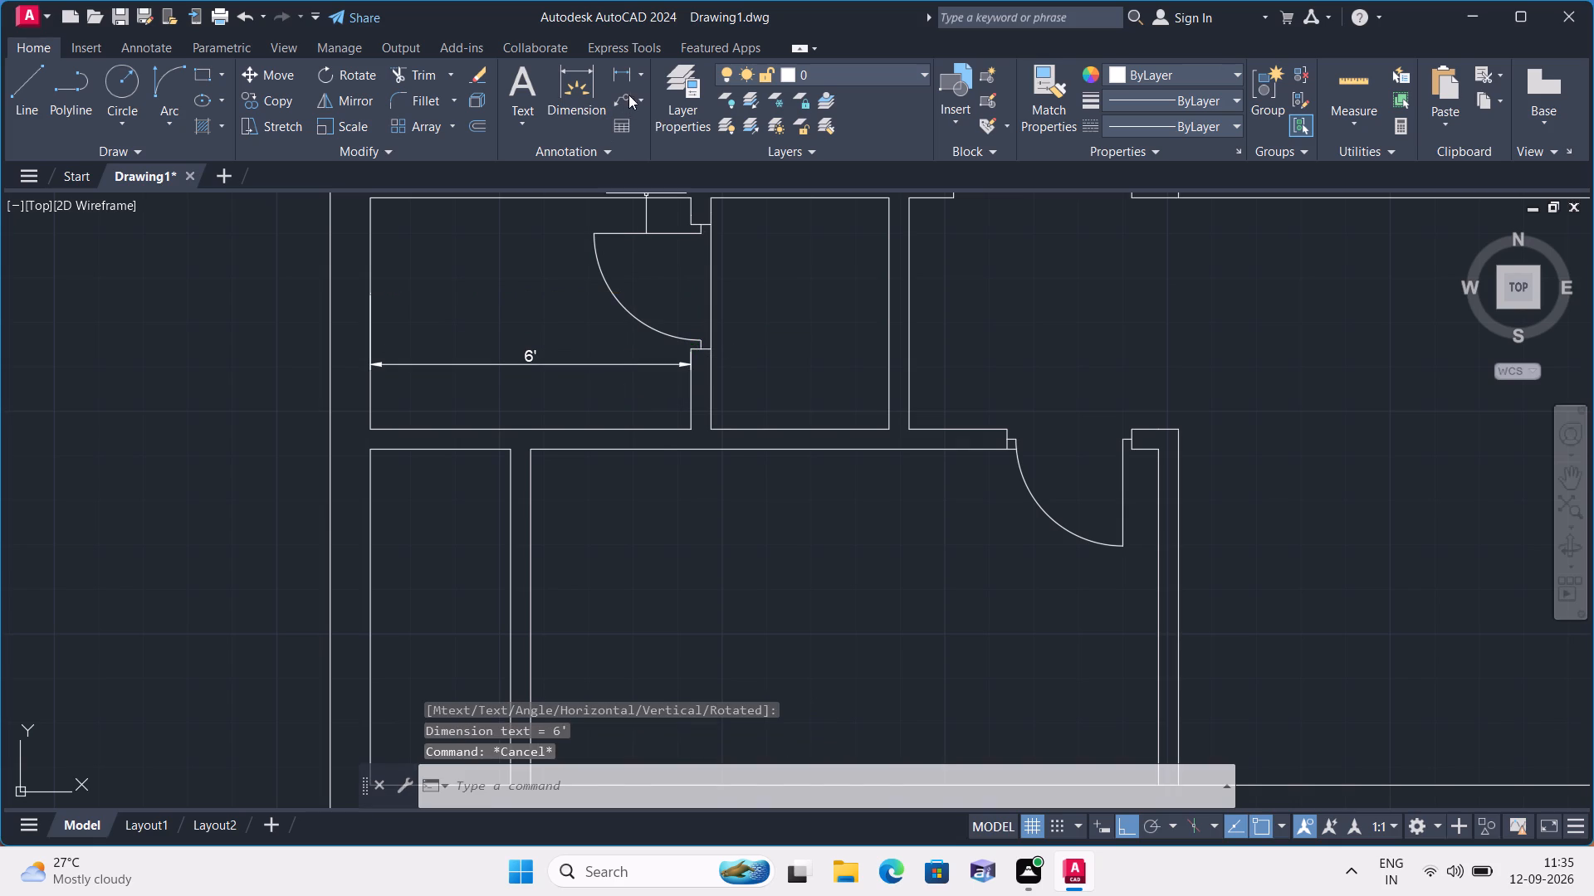
{"action": "left_click", "coordinate": [643, 76]}
{"action": "left_click", "coordinate": [668, 119]}
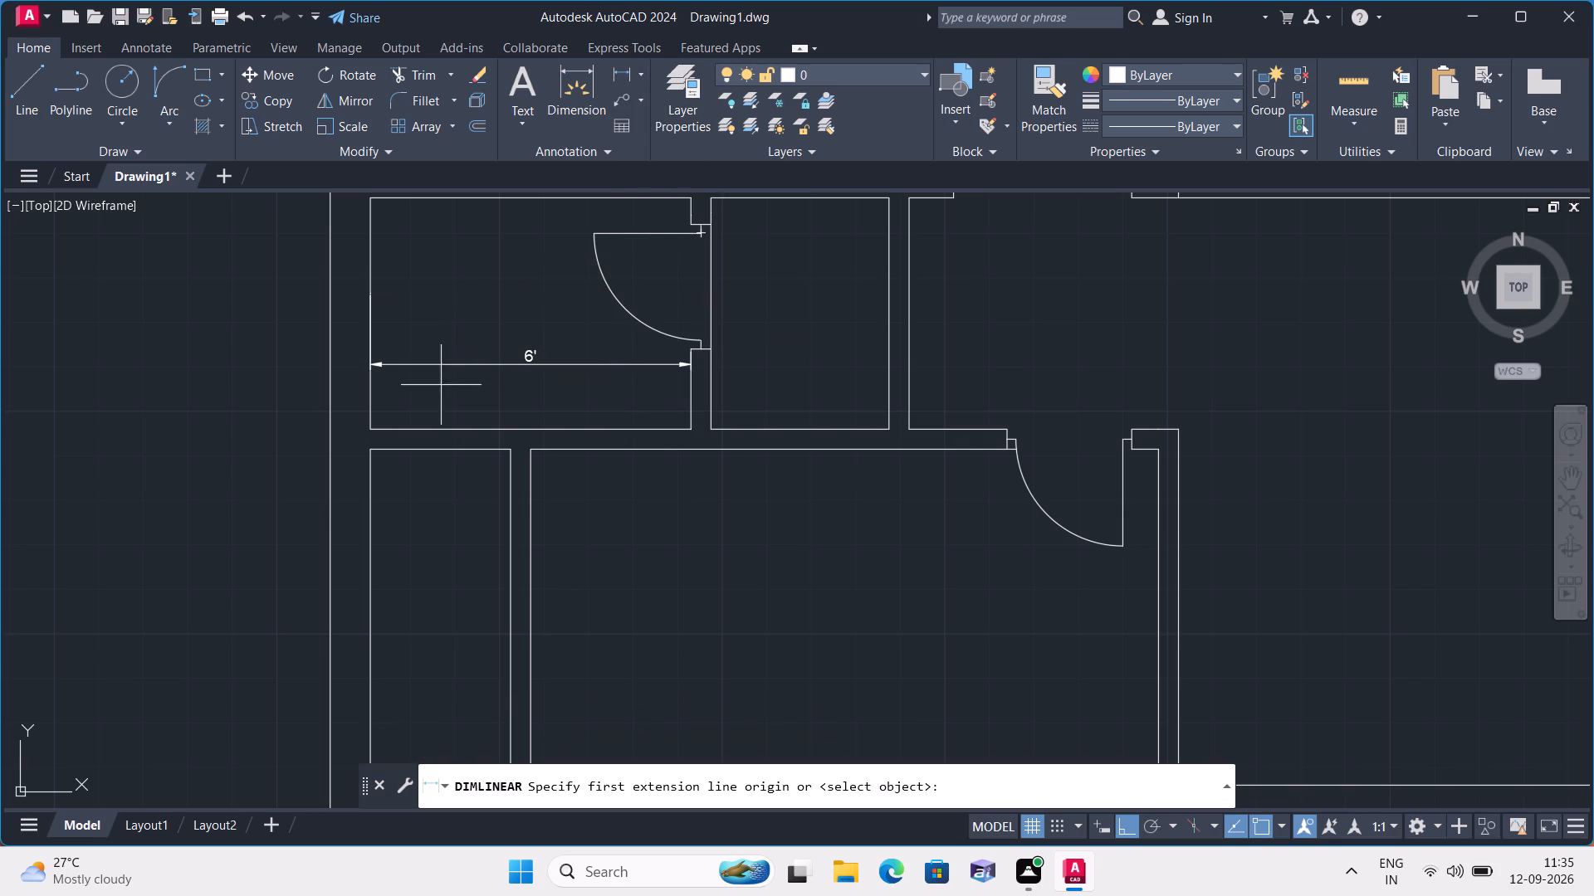
{"action": "left_click", "coordinate": [467, 429]}
{"action": "scroll", "coordinate": [490, 231], "scroll_direction": "down", "scroll_amount": 1}
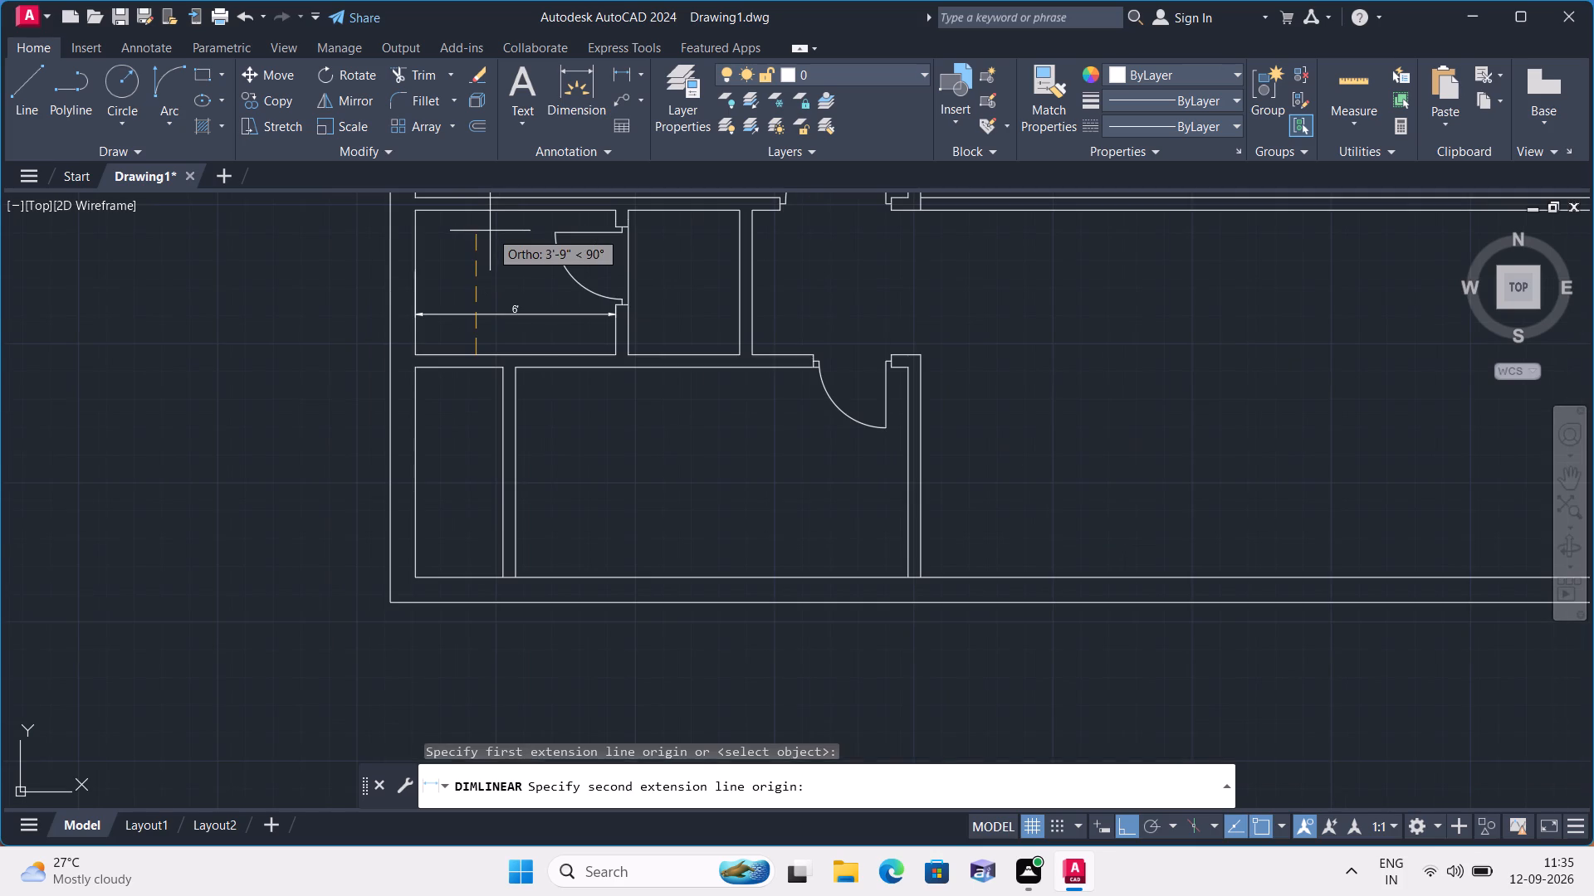
{"action": "left_click", "coordinate": [473, 207]}
{"action": "left_click", "coordinate": [484, 230]}
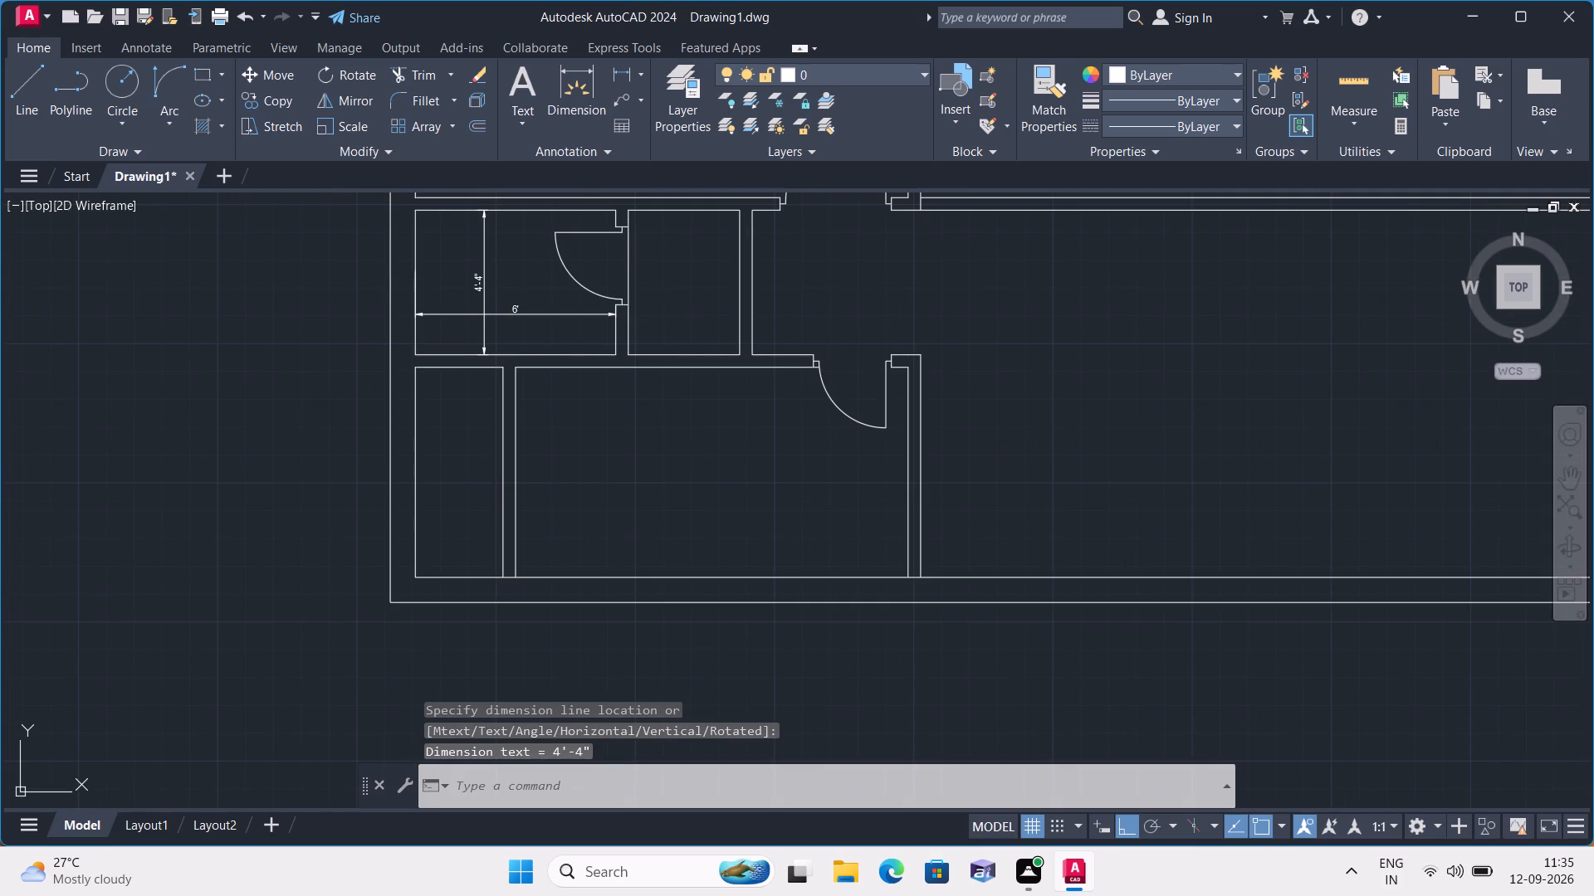
Add linear dimensions for the width and height of the small room adjoining the left small room.
{"action": "left_click", "coordinate": [638, 78]}
{"action": "left_click", "coordinate": [666, 109]}
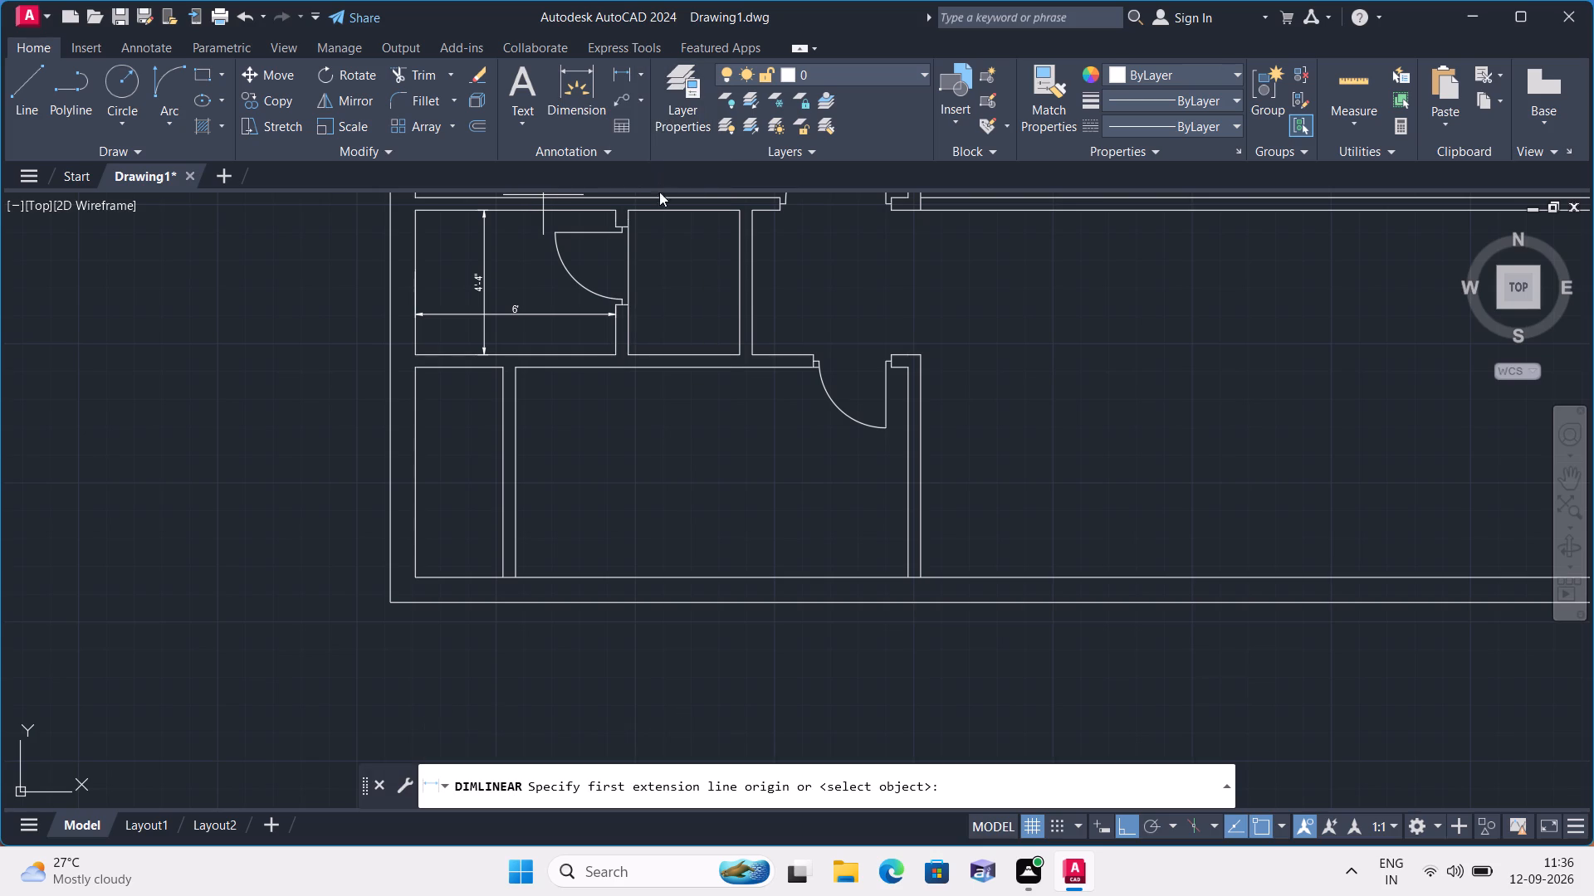
{"action": "left_click", "coordinate": [628, 266]}
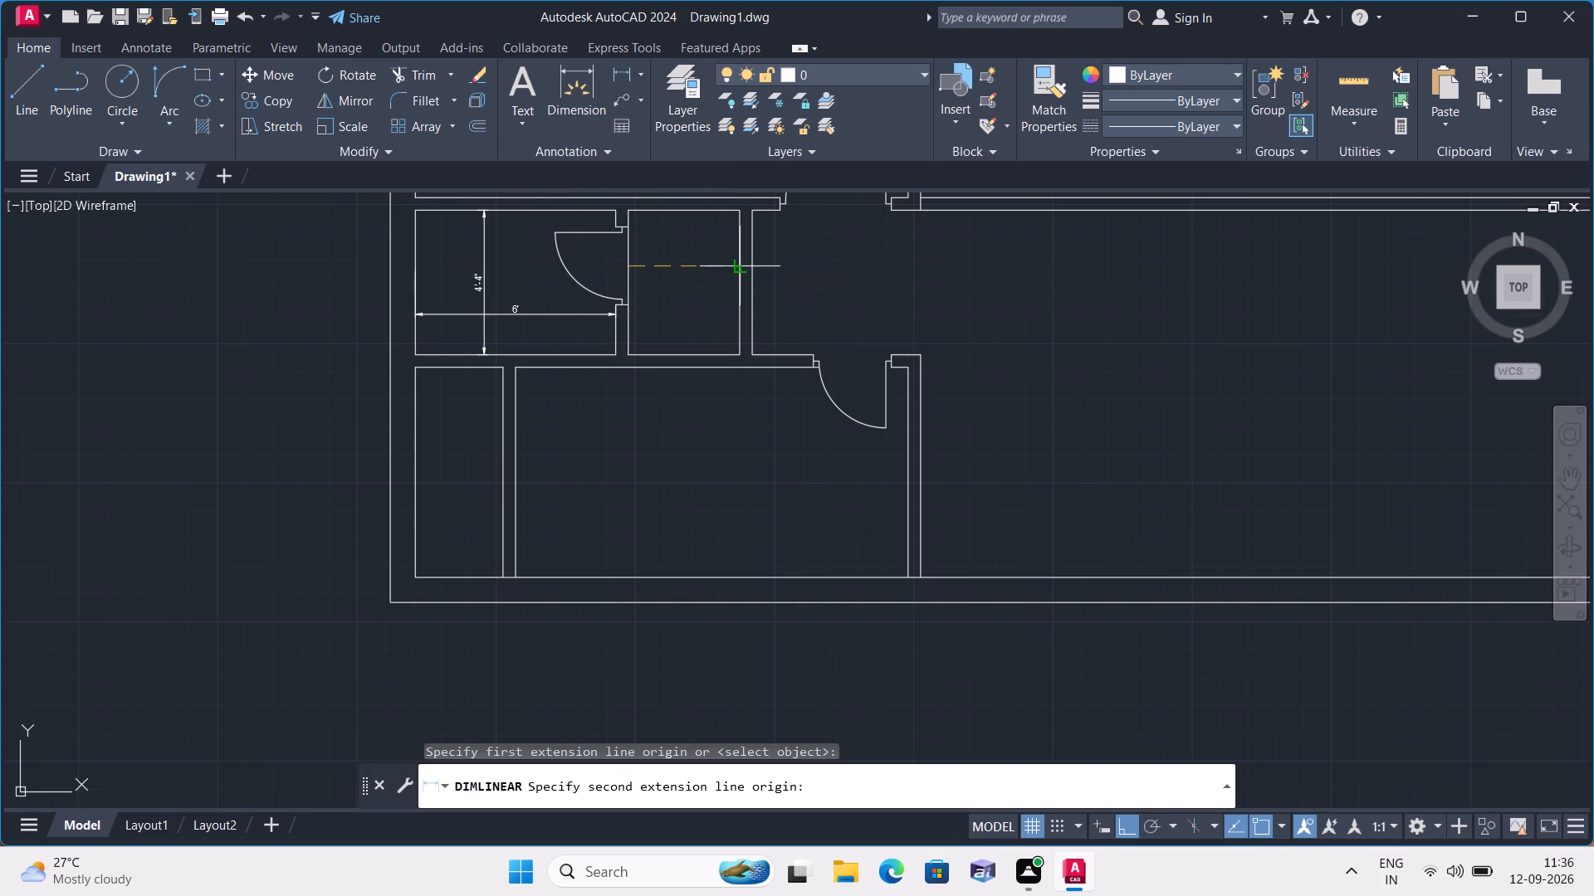
{"action": "left_click", "coordinate": [742, 261]}
{"action": "left_click", "coordinate": [716, 276]}
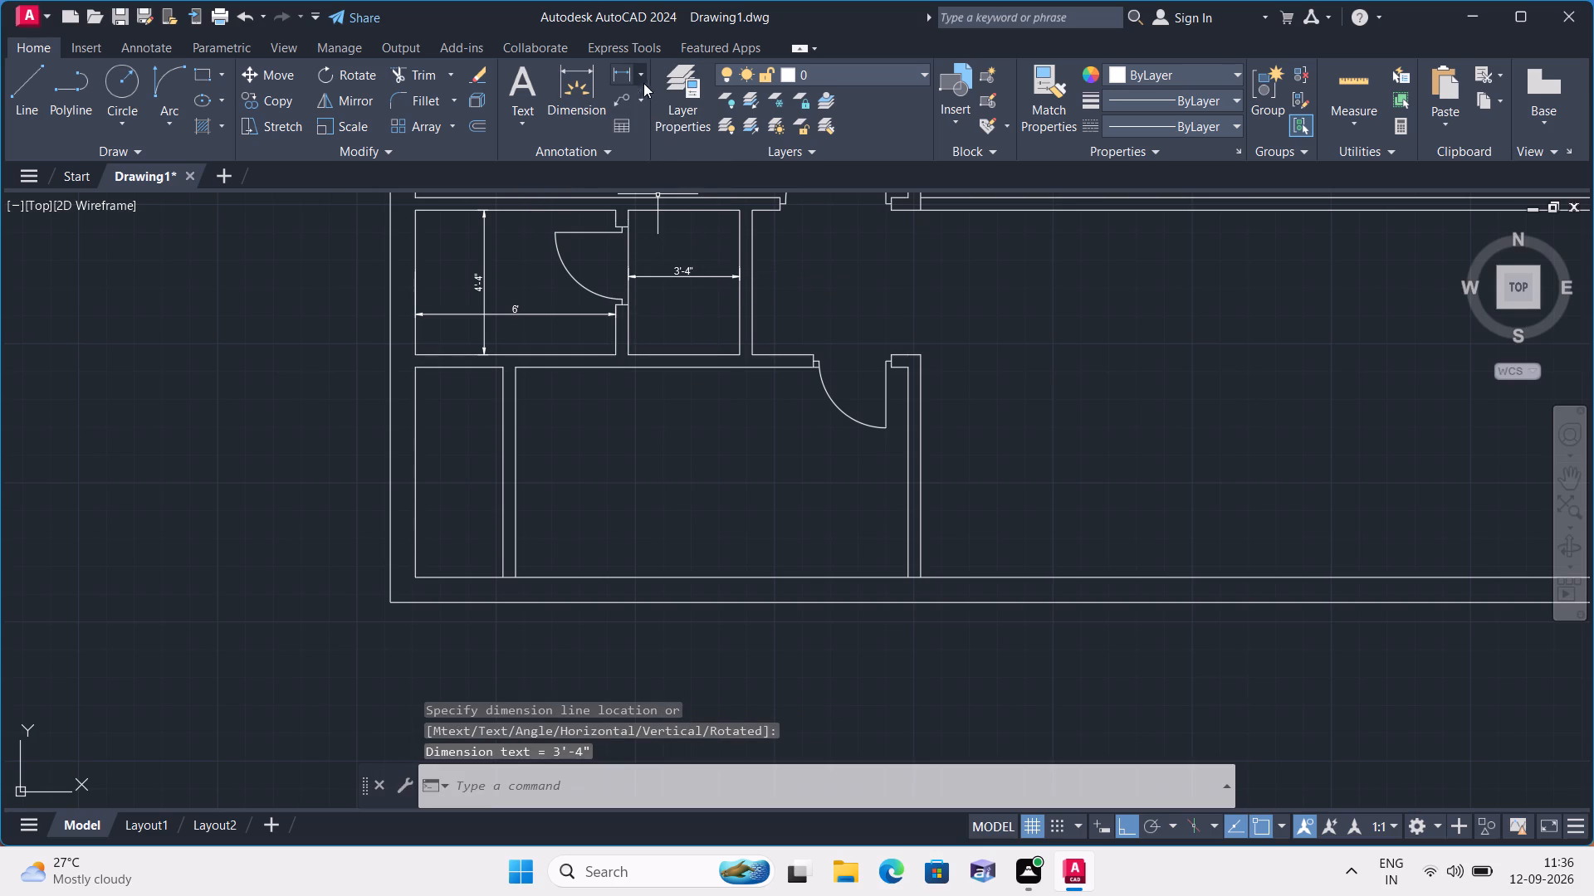
{"action": "left_click", "coordinate": [642, 76]}
{"action": "left_click_drag", "start_coordinate": [660, 111], "coordinate": [666, 129]}
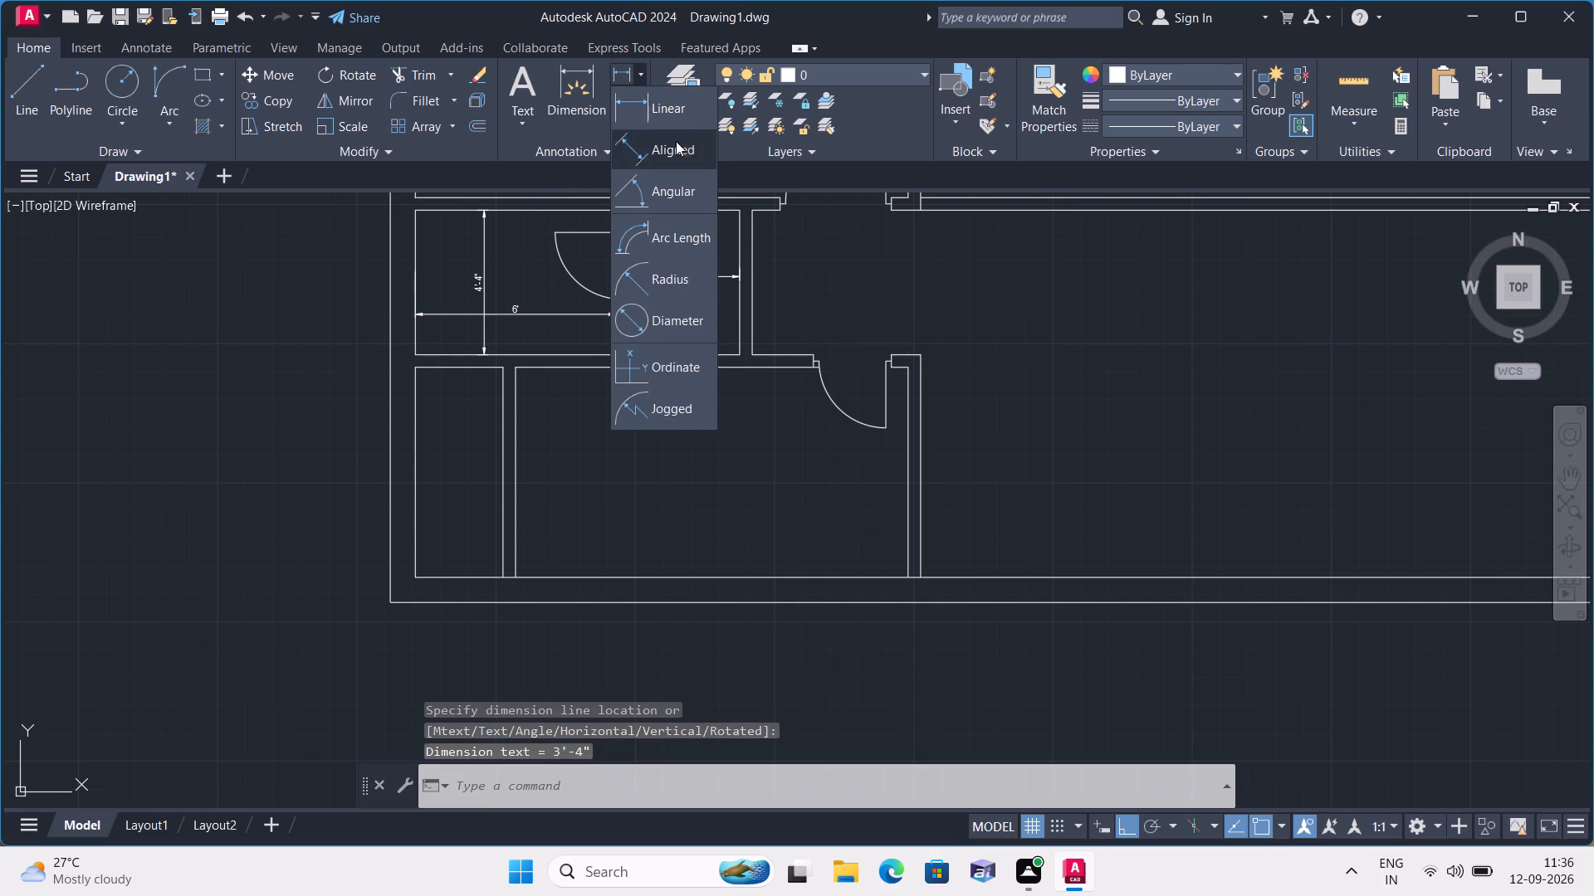
{"action": "left_click", "coordinate": [661, 114]}
{"action": "left_click", "coordinate": [669, 209]}
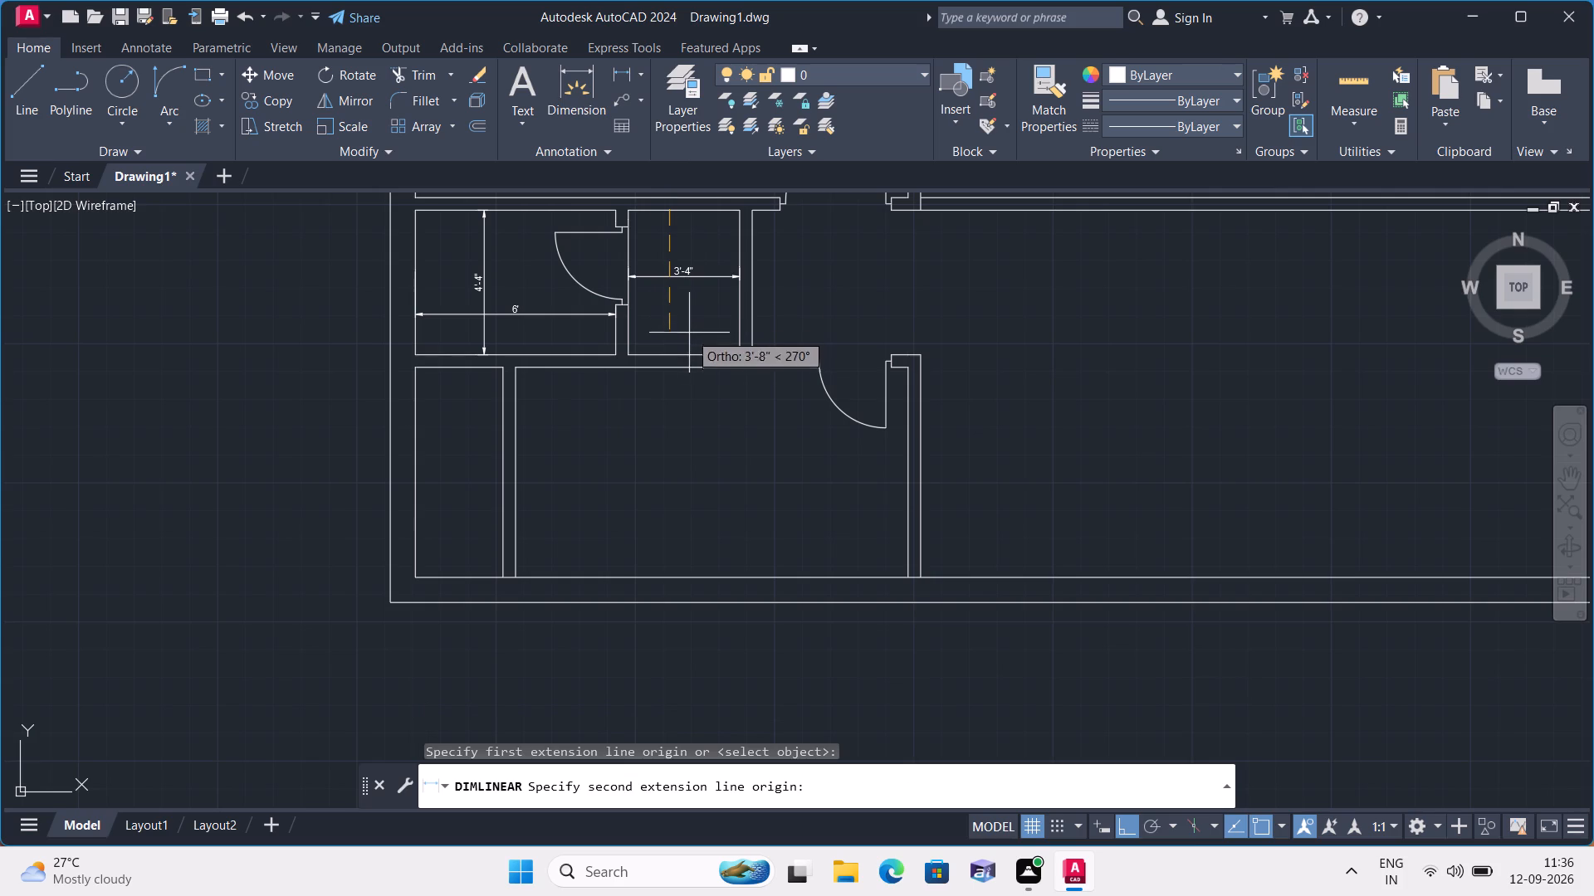
{"action": "left_click", "coordinate": [667, 350]}
{"action": "left_click", "coordinate": [658, 330]}
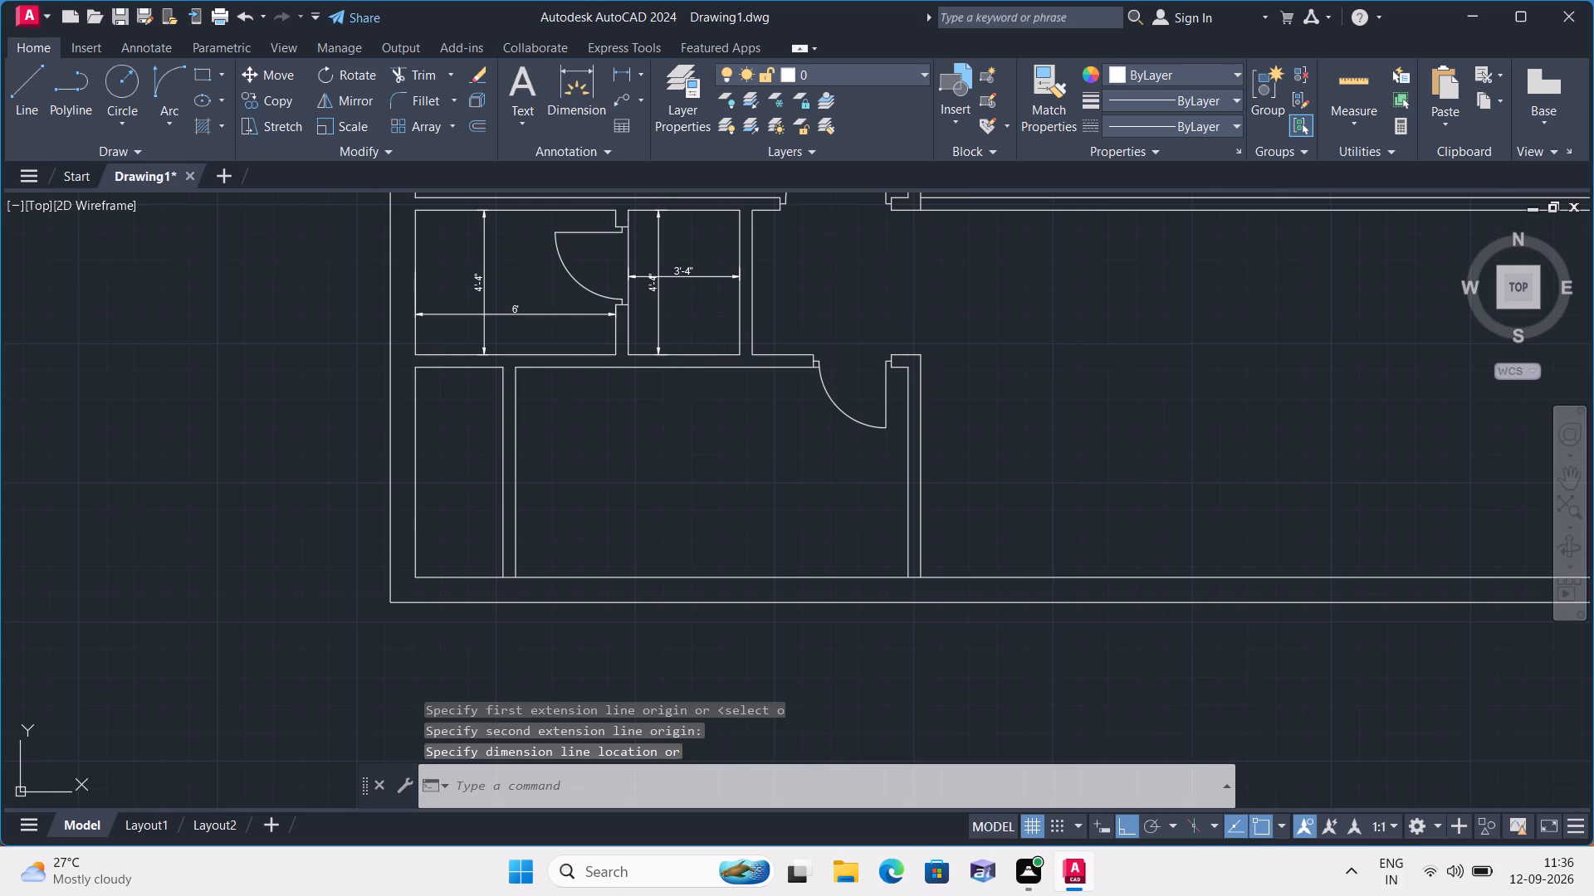
{"action": "key", "text": "Escape"}
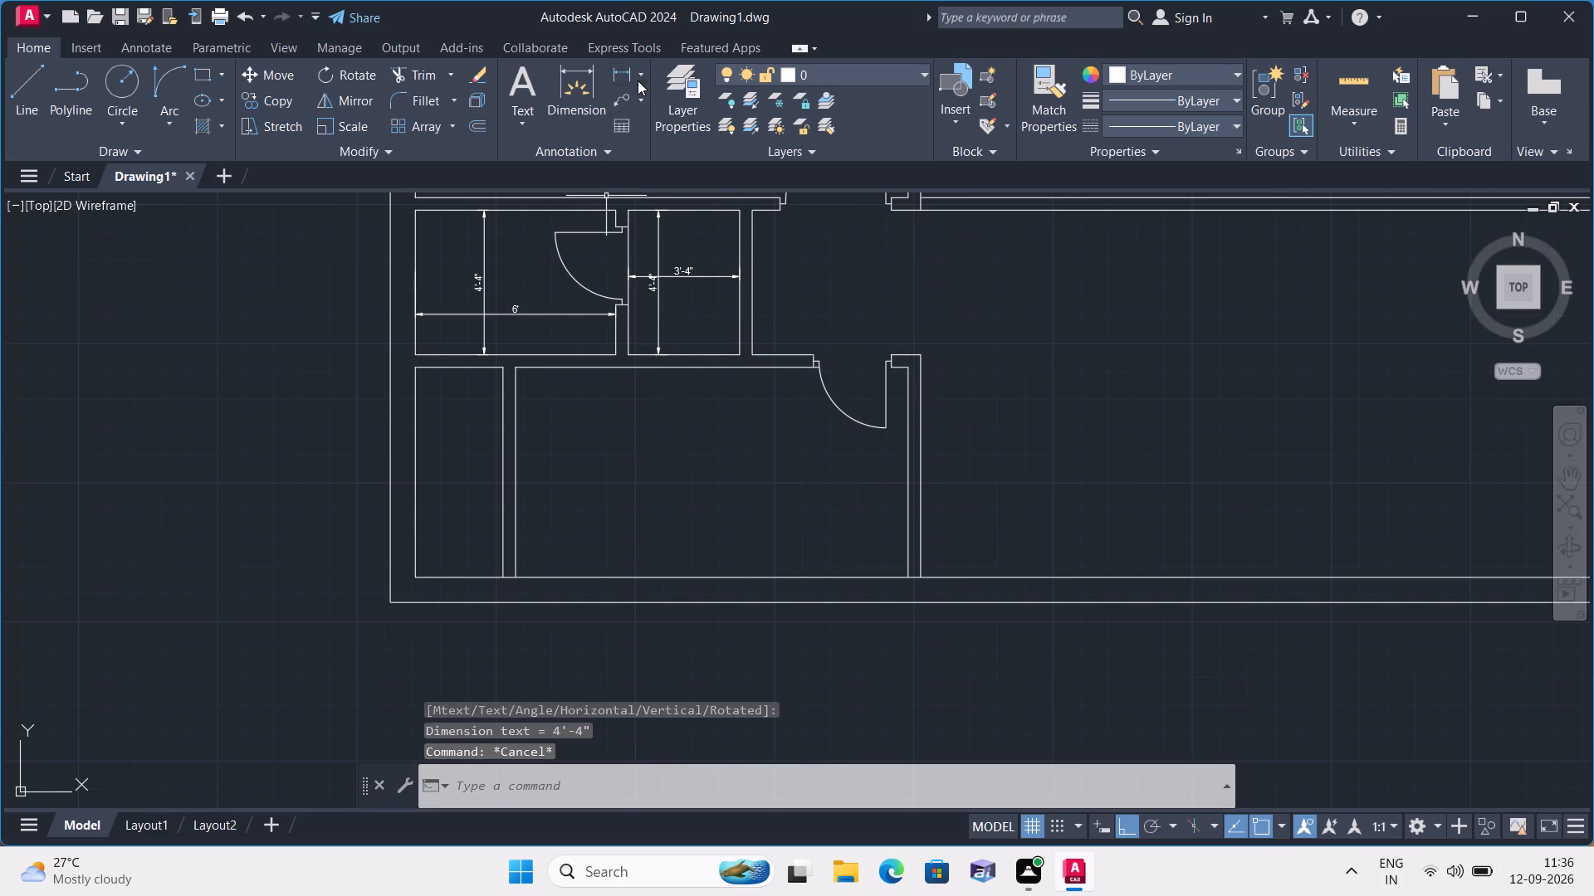
Add a linear dimension for the width of the narrow room in the plan's lower-left corner.
{"action": "left_click", "coordinate": [638, 80]}
{"action": "left_click", "coordinate": [672, 109]}
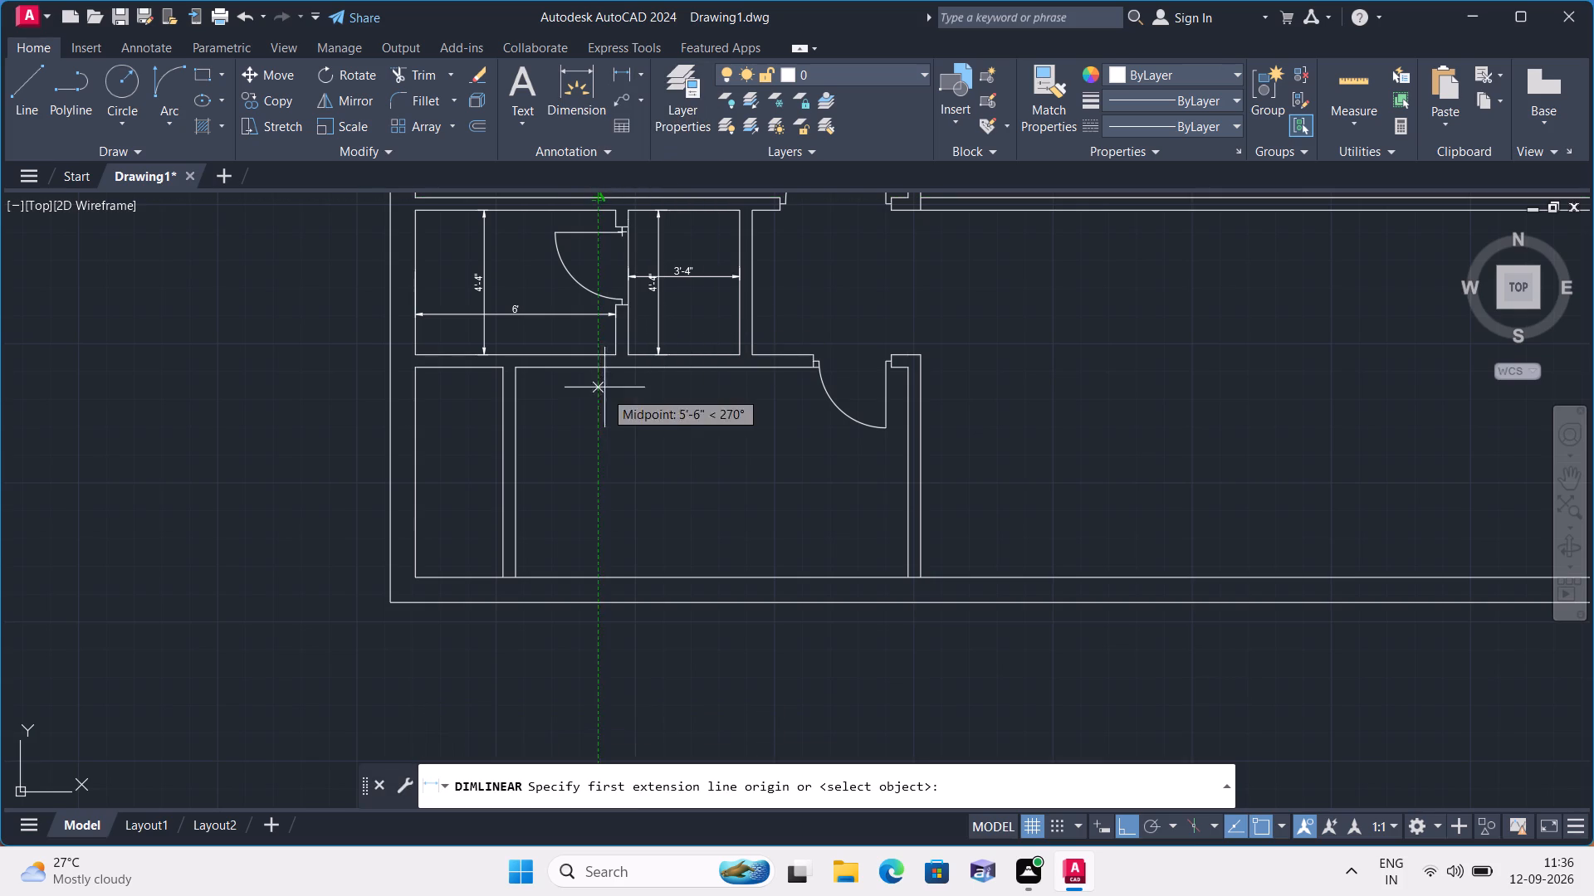
{"action": "left_click", "coordinate": [417, 450]}
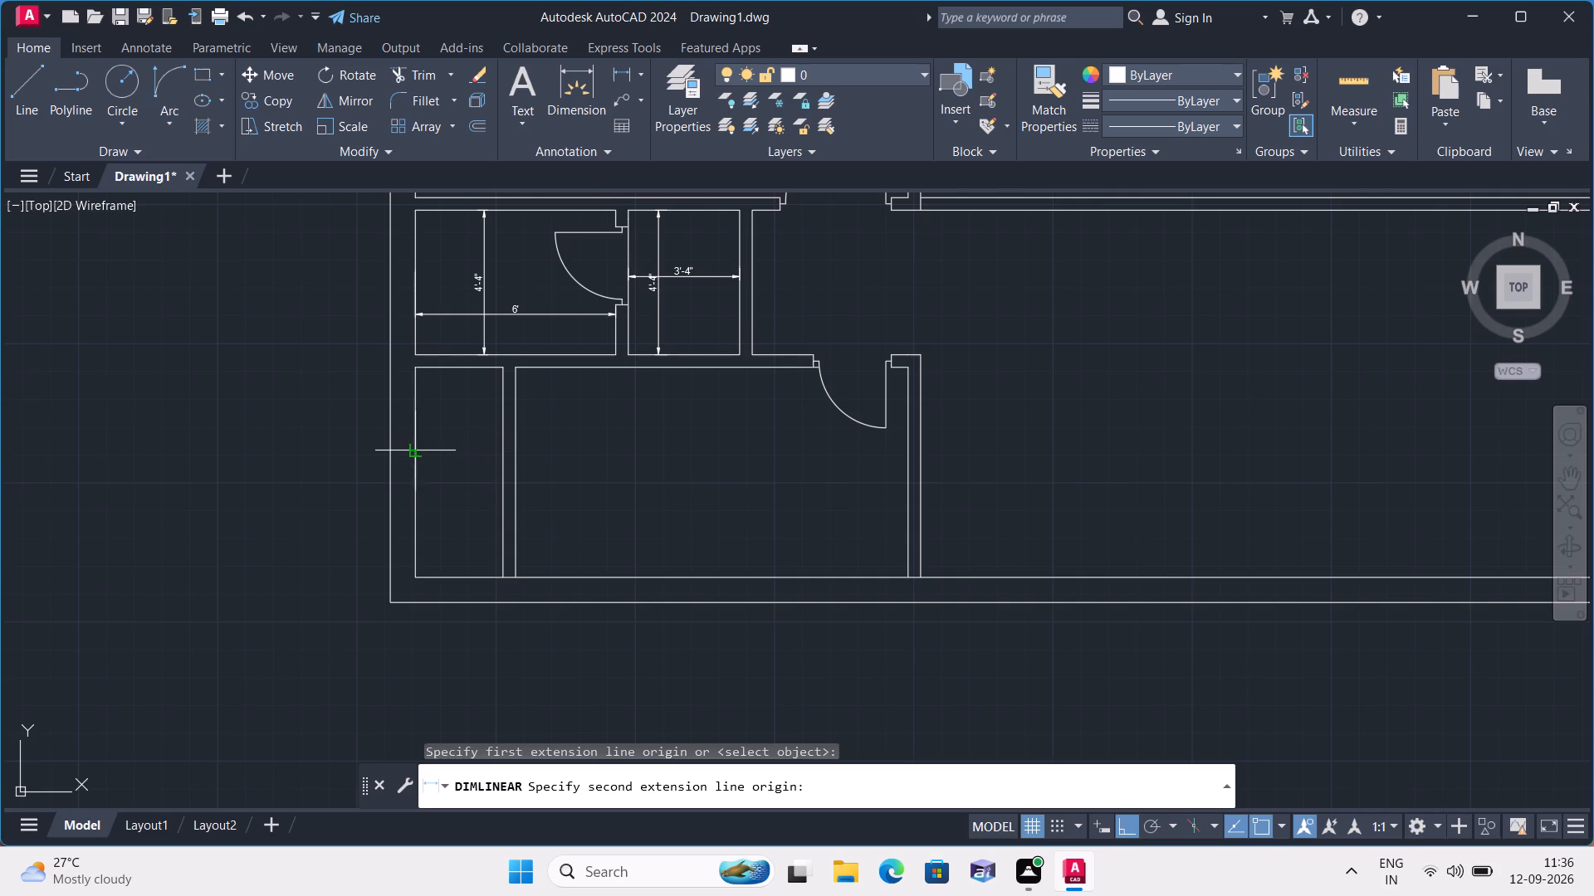
{"action": "left_click", "coordinate": [503, 453]}
{"action": "left_click", "coordinate": [494, 443]}
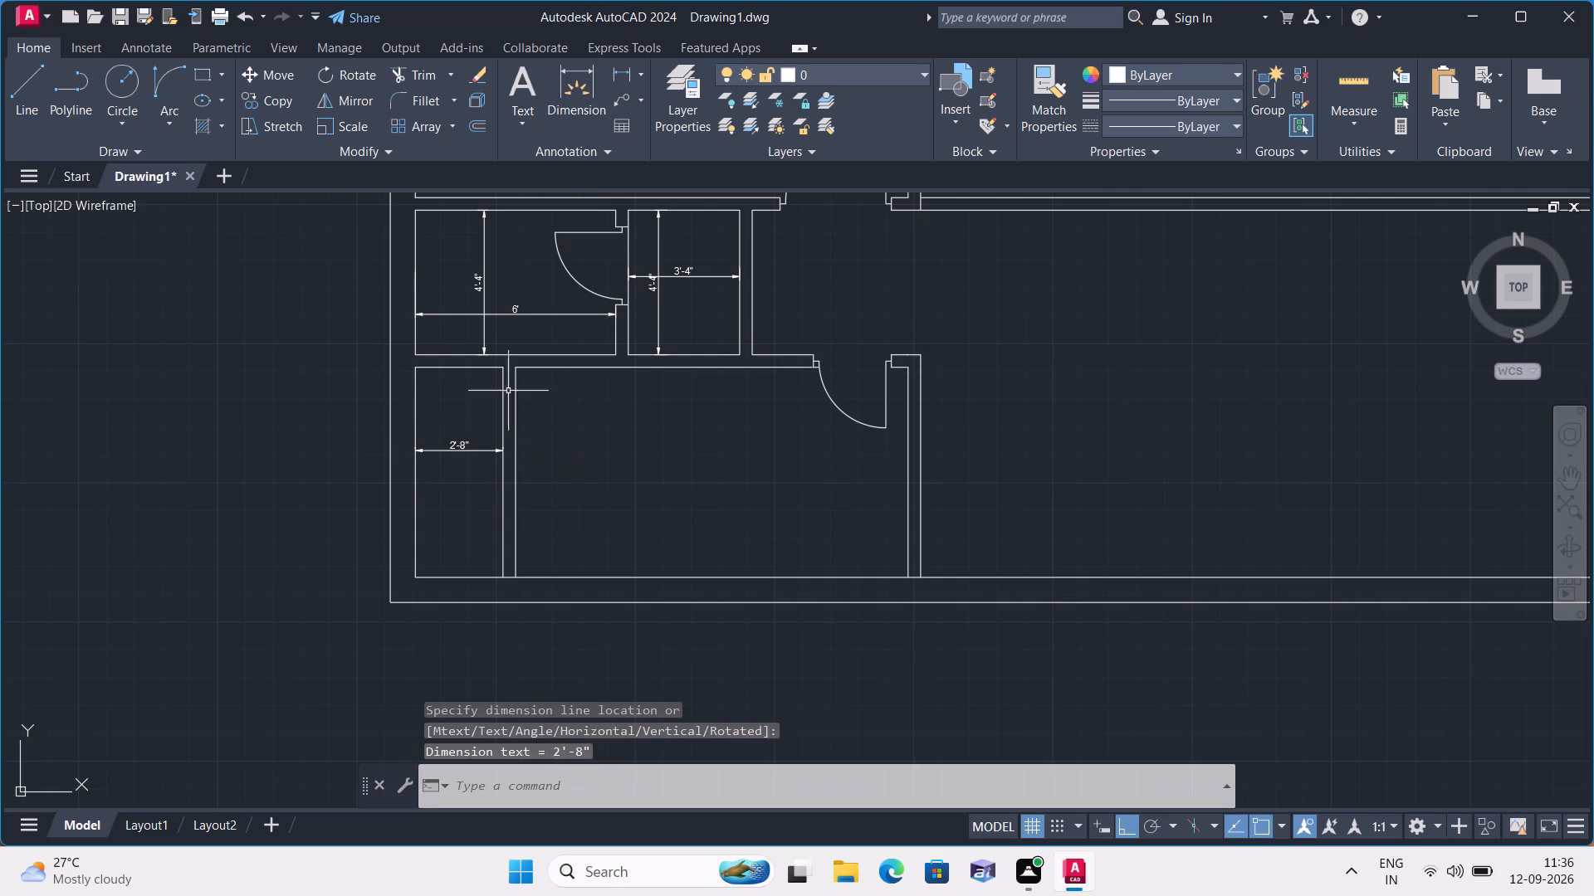
Add linear dimensions for the width and height of the wide lower room beside the narrow corner room.
{"action": "left_click", "coordinate": [641, 70]}
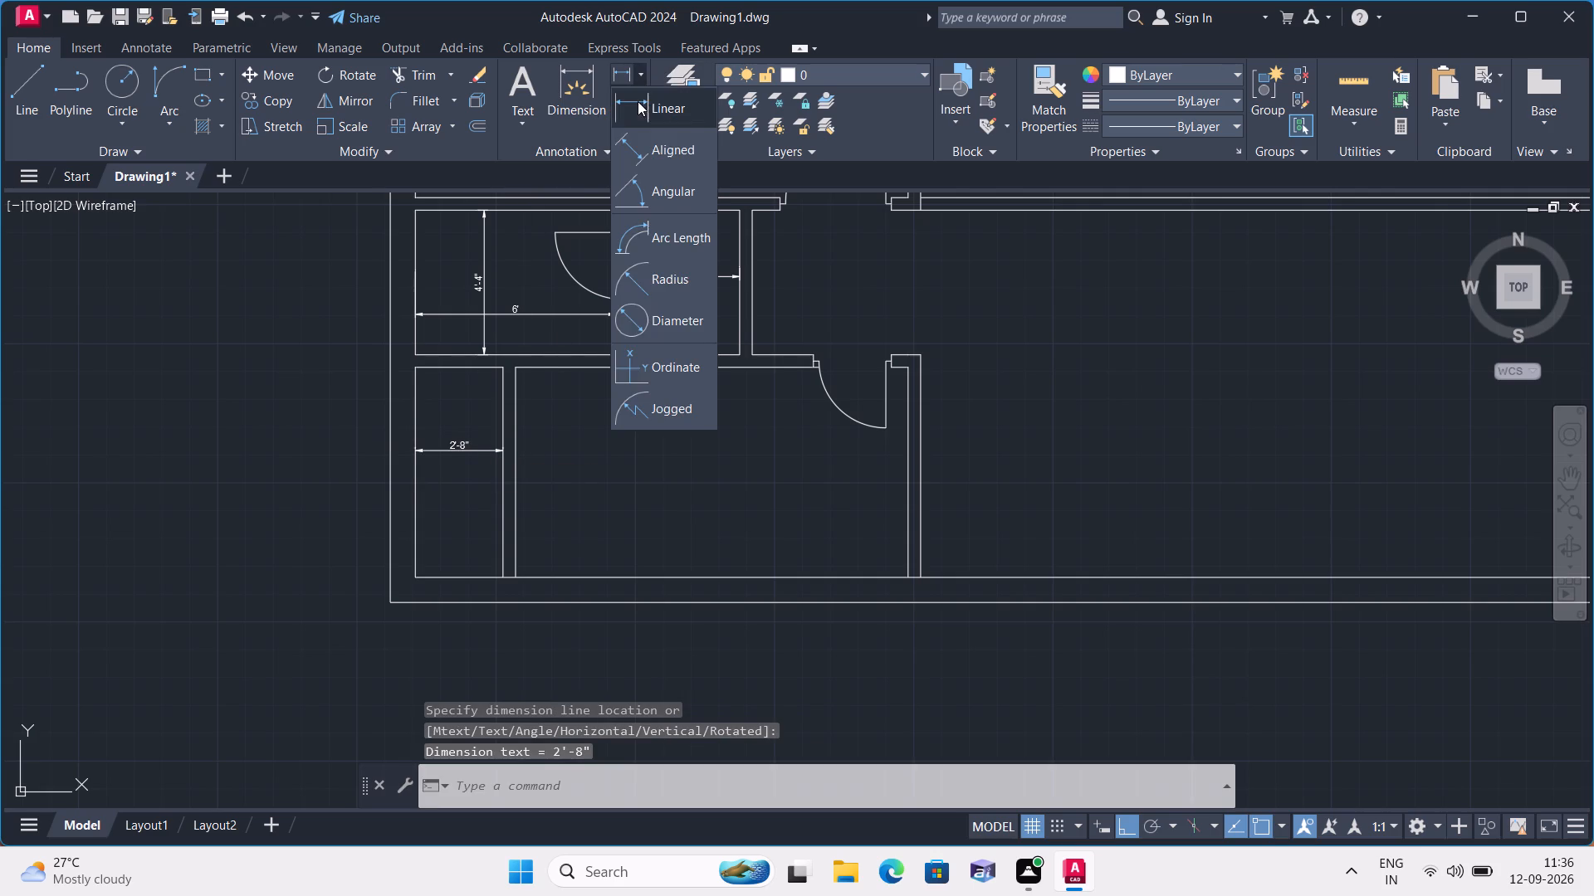
{"action": "left_click", "coordinate": [660, 106]}
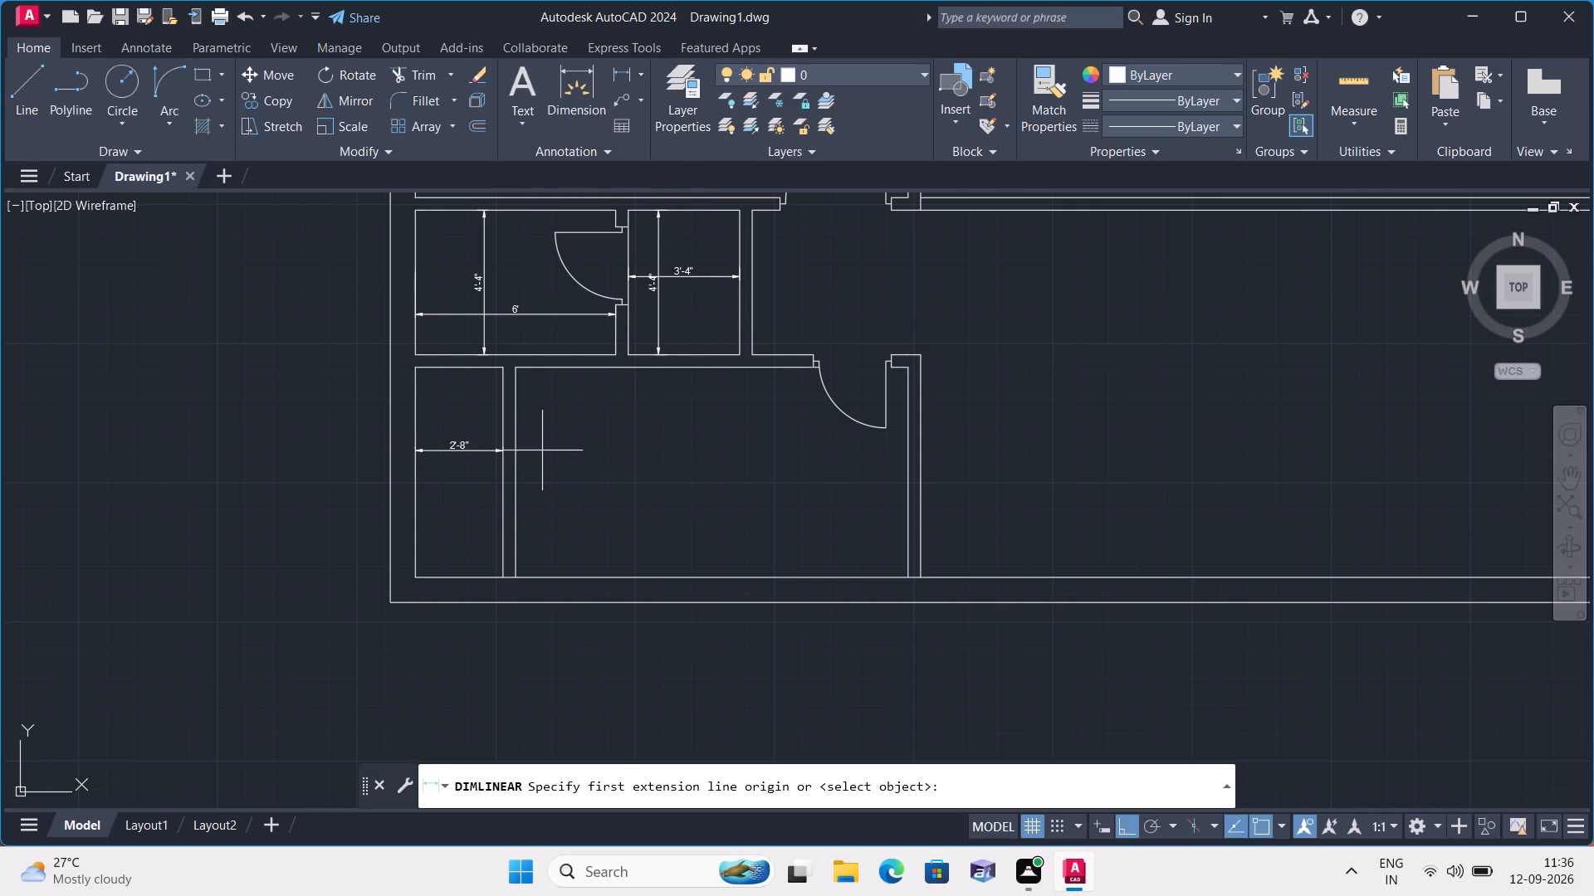
{"action": "left_click", "coordinate": [516, 450]}
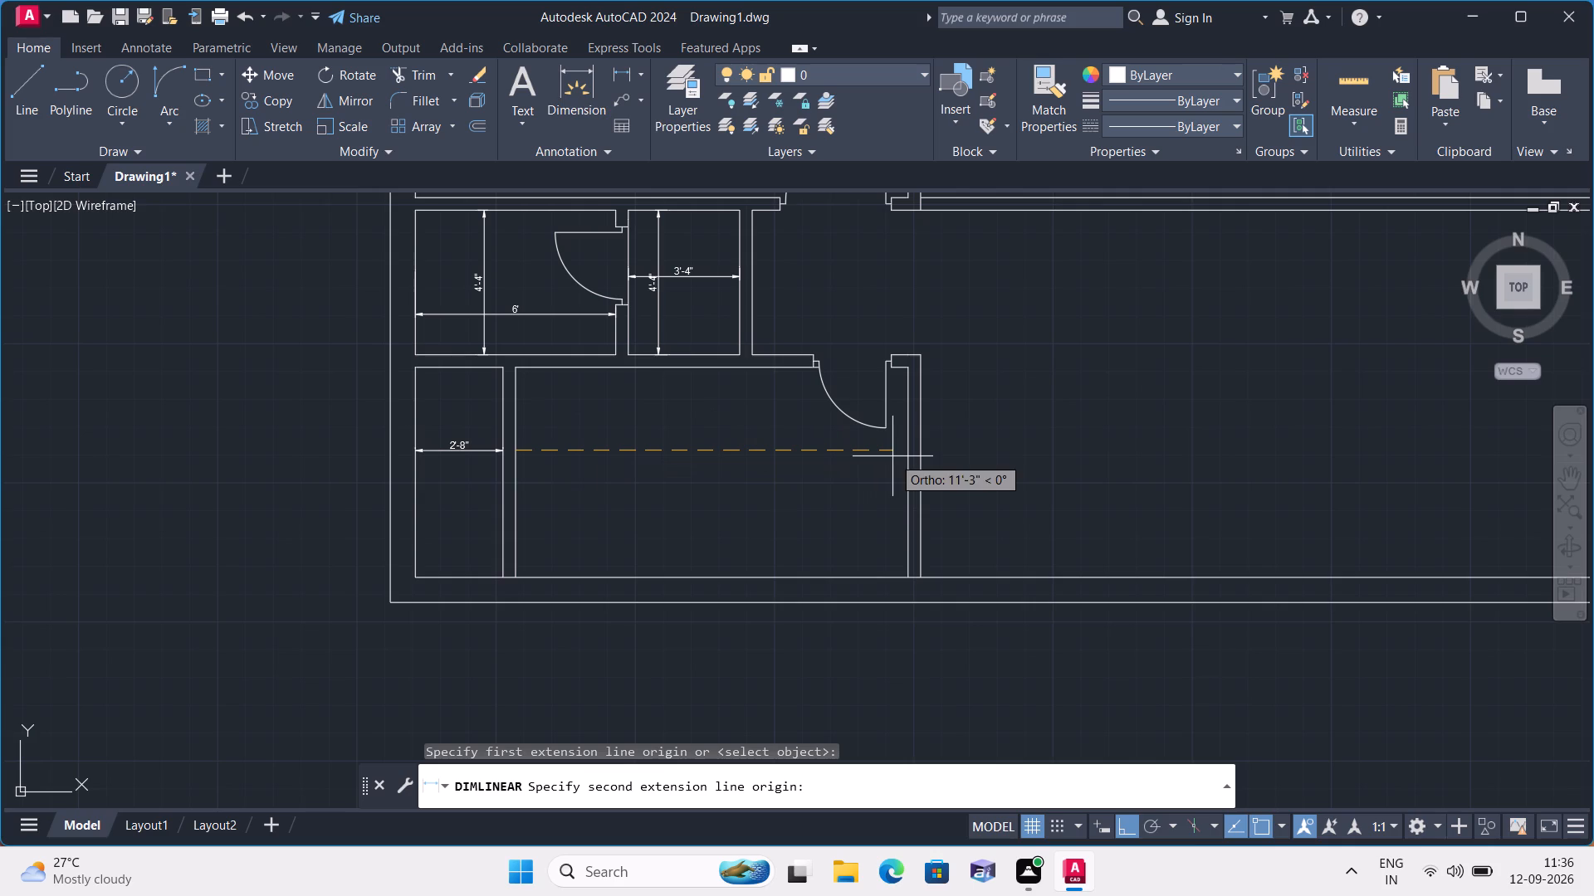
{"action": "left_click", "coordinate": [912, 451]}
{"action": "left_click", "coordinate": [814, 495]}
{"action": "key", "text": "Escape"}
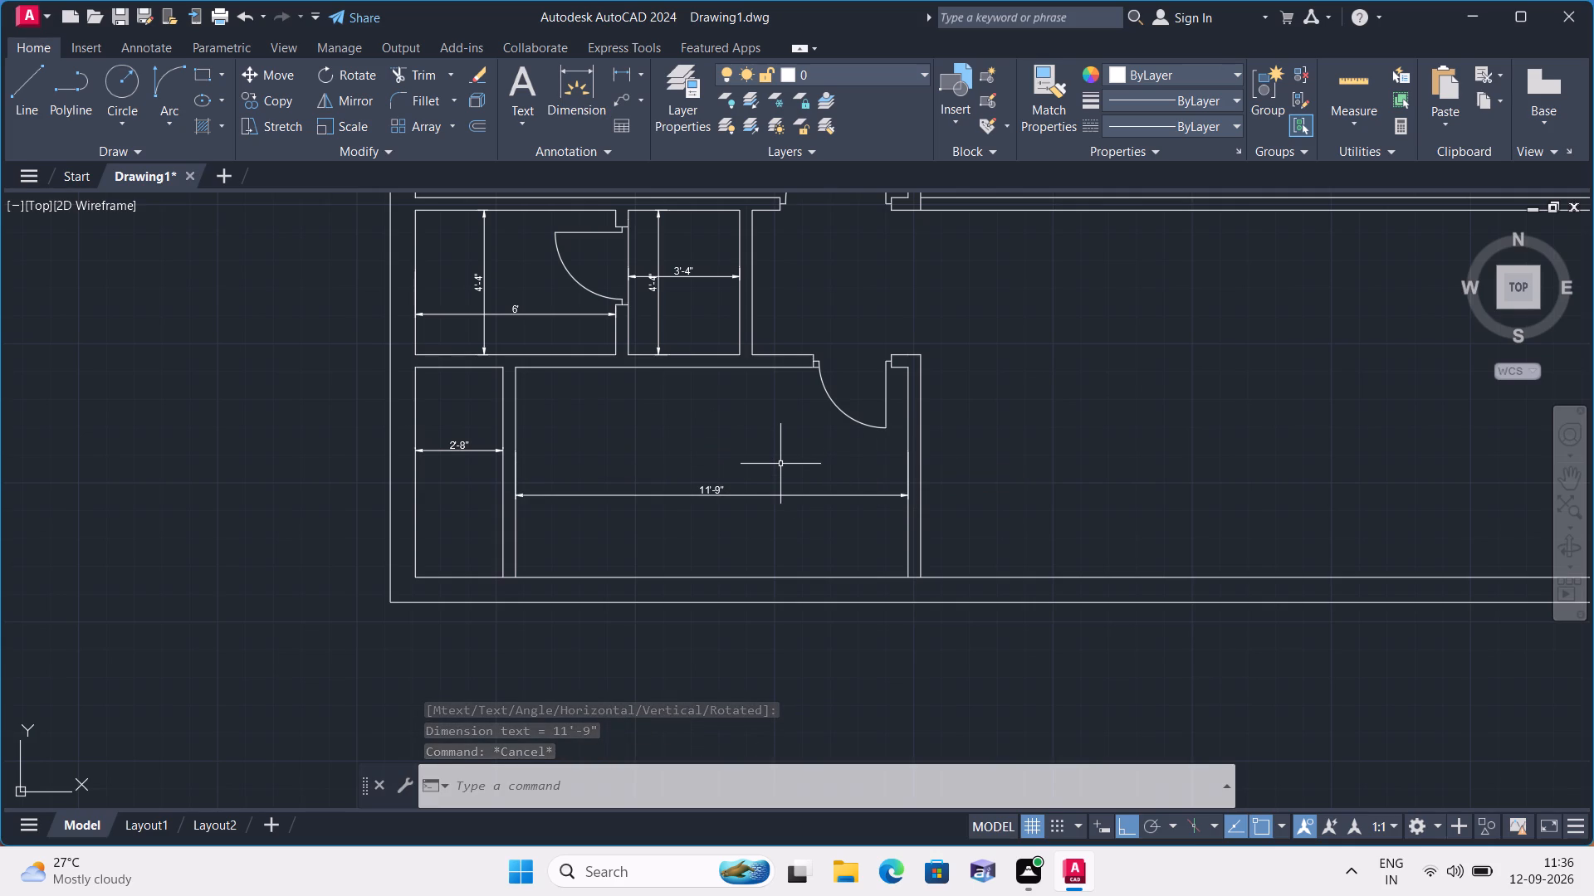
{"action": "left_click", "coordinate": [643, 66]}
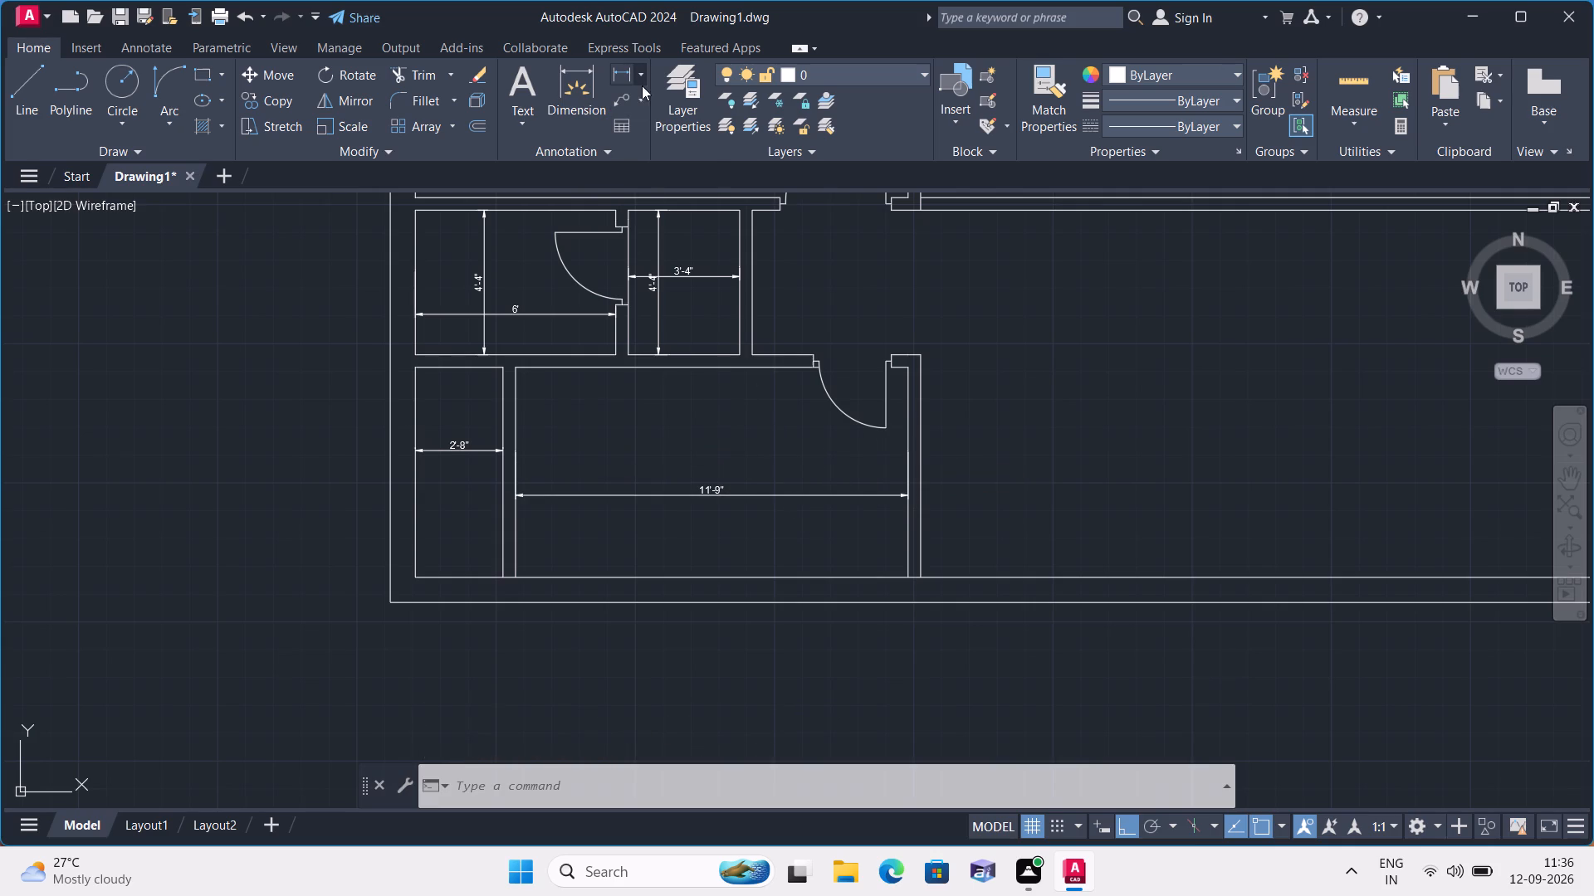
{"action": "left_click", "coordinate": [656, 111]}
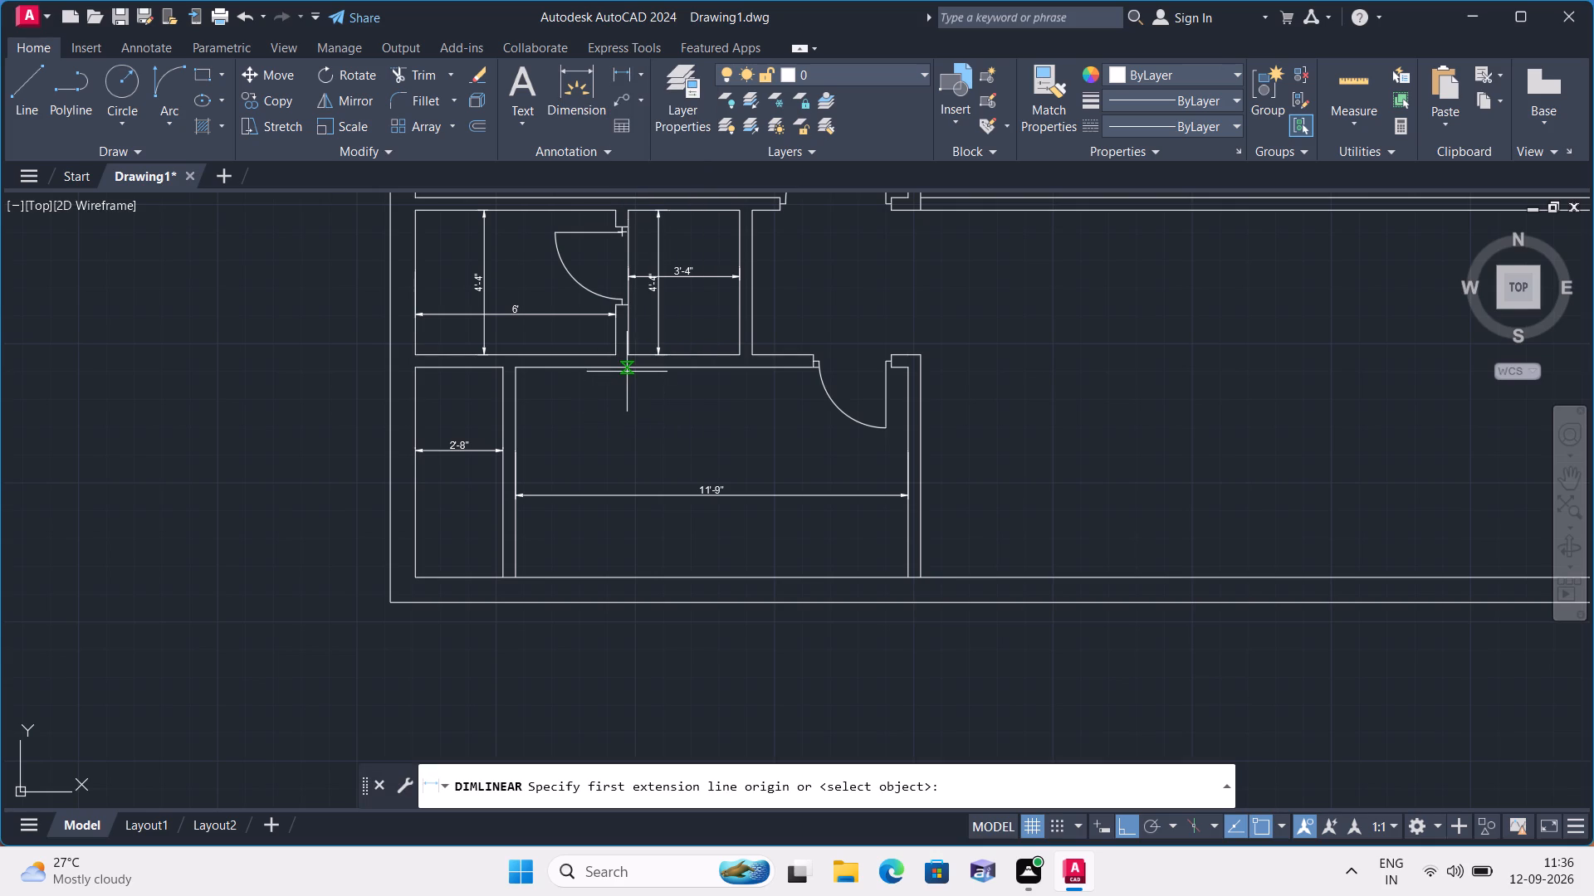
{"action": "left_click", "coordinate": [628, 366]}
{"action": "left_click", "coordinate": [627, 577]}
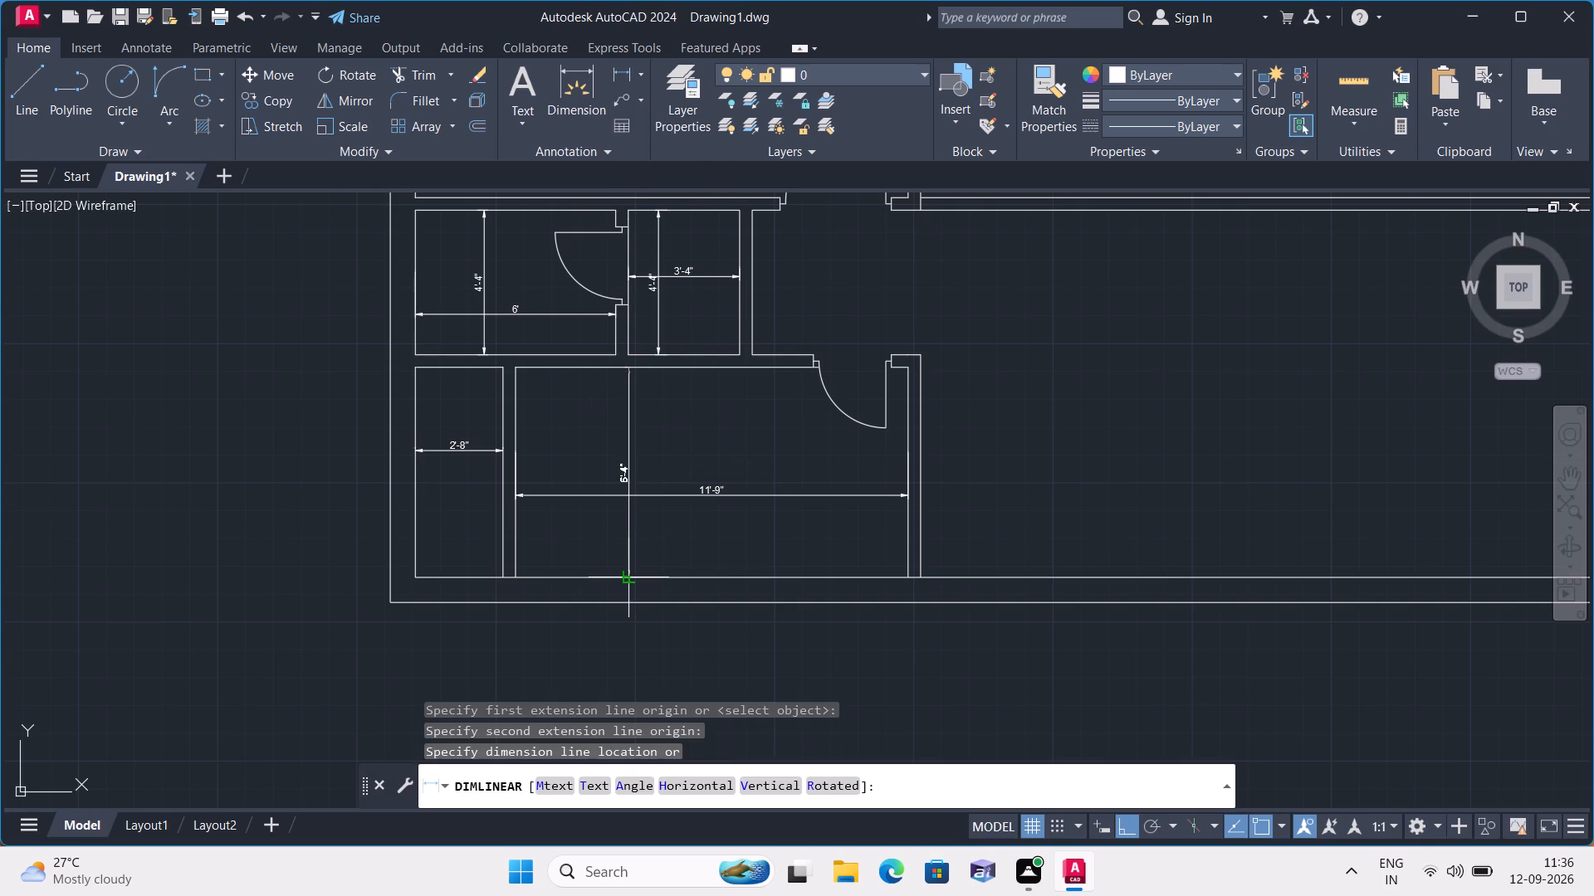
{"action": "left_click", "coordinate": [599, 518]}
{"action": "scroll", "coordinate": [599, 517], "scroll_direction": "up", "scroll_amount": 1}
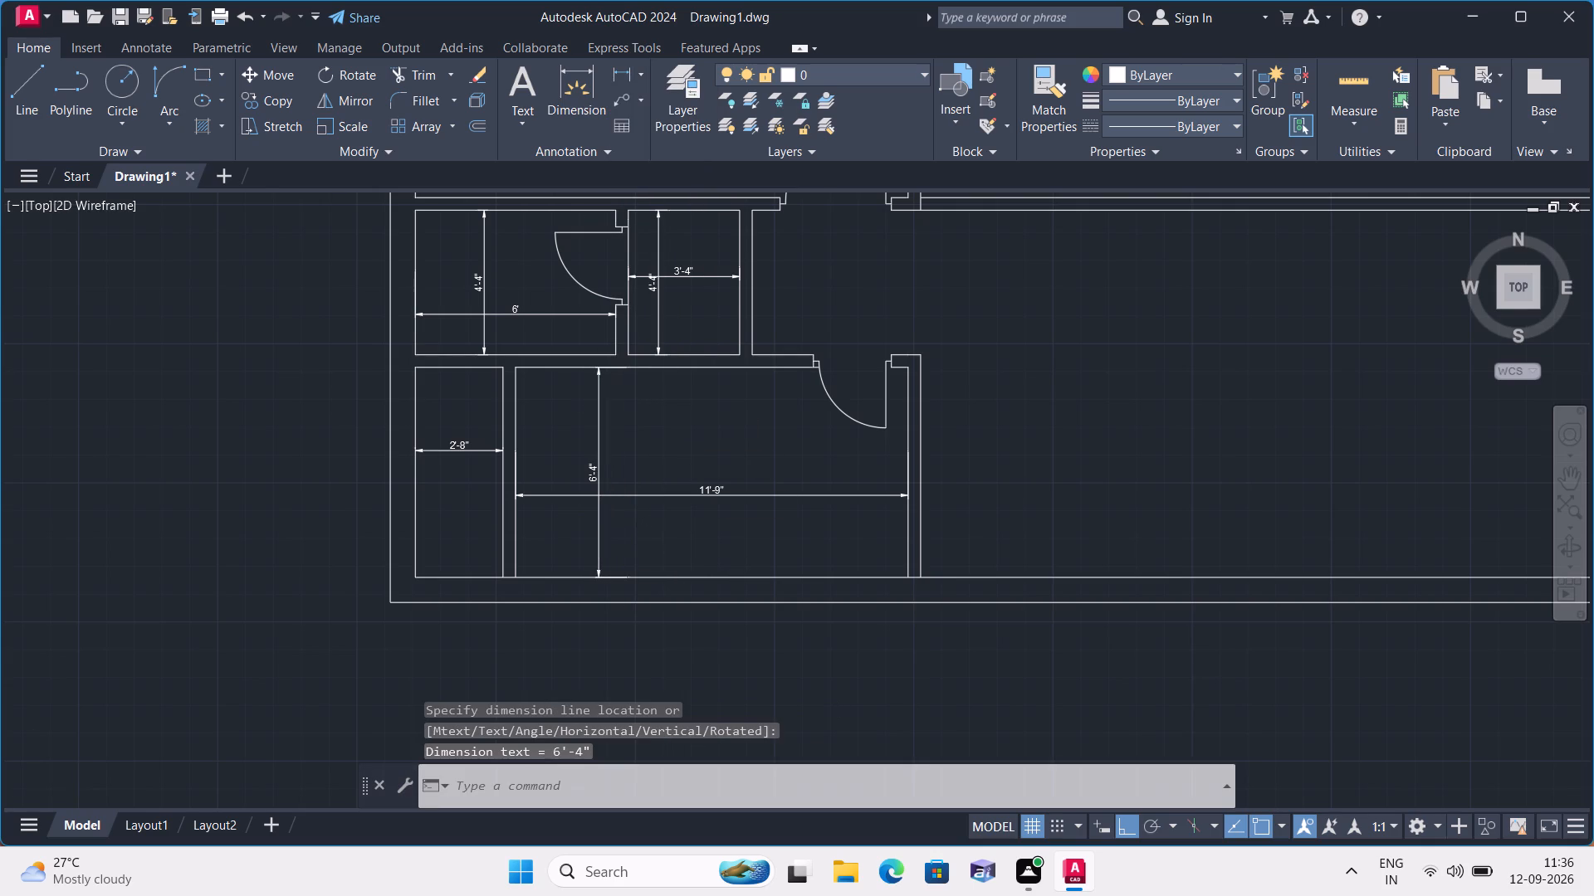
{"action": "scroll", "coordinate": [599, 517], "scroll_direction": "down", "scroll_amount": 1}
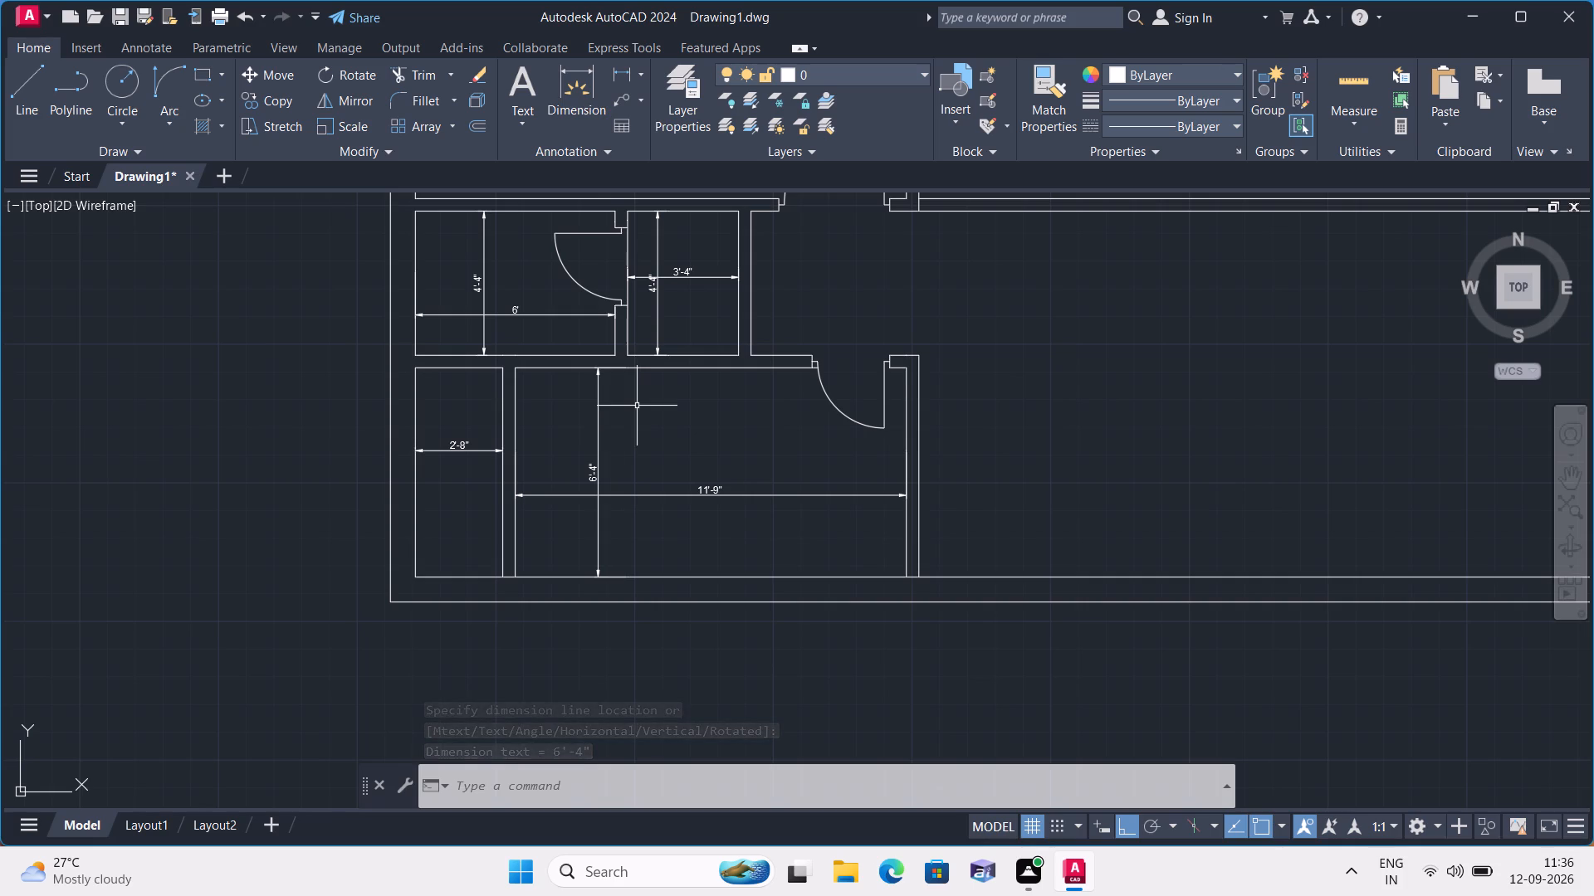
Erase all the linear dimensions from the four small rooms in the plan's lower-left area.
{"action": "left_click", "coordinate": [540, 303]}
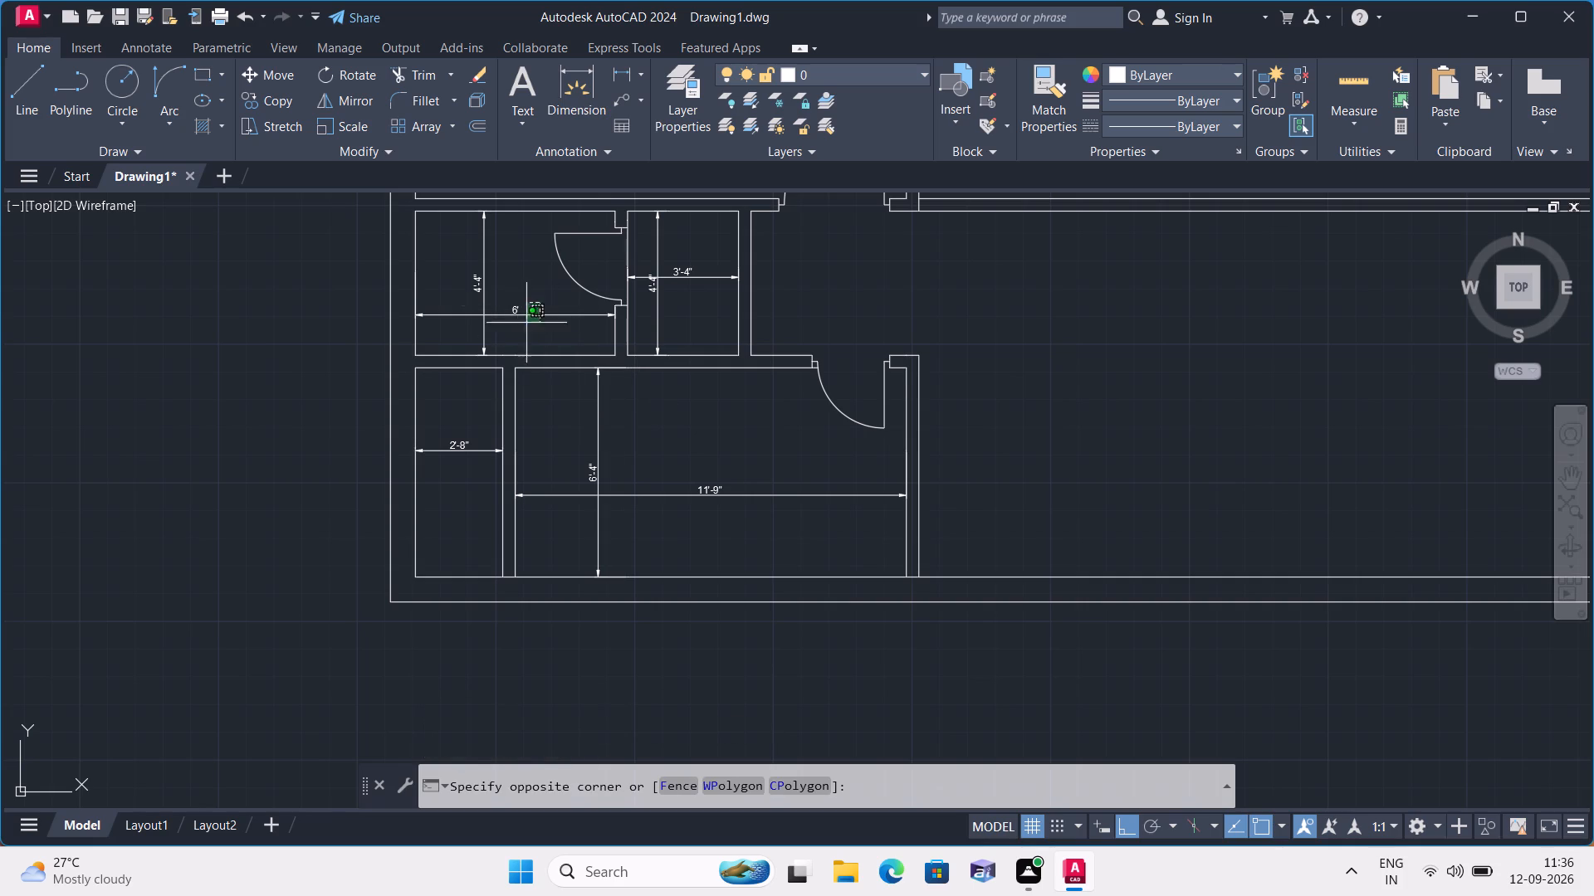
{"action": "left_click", "coordinate": [467, 323]}
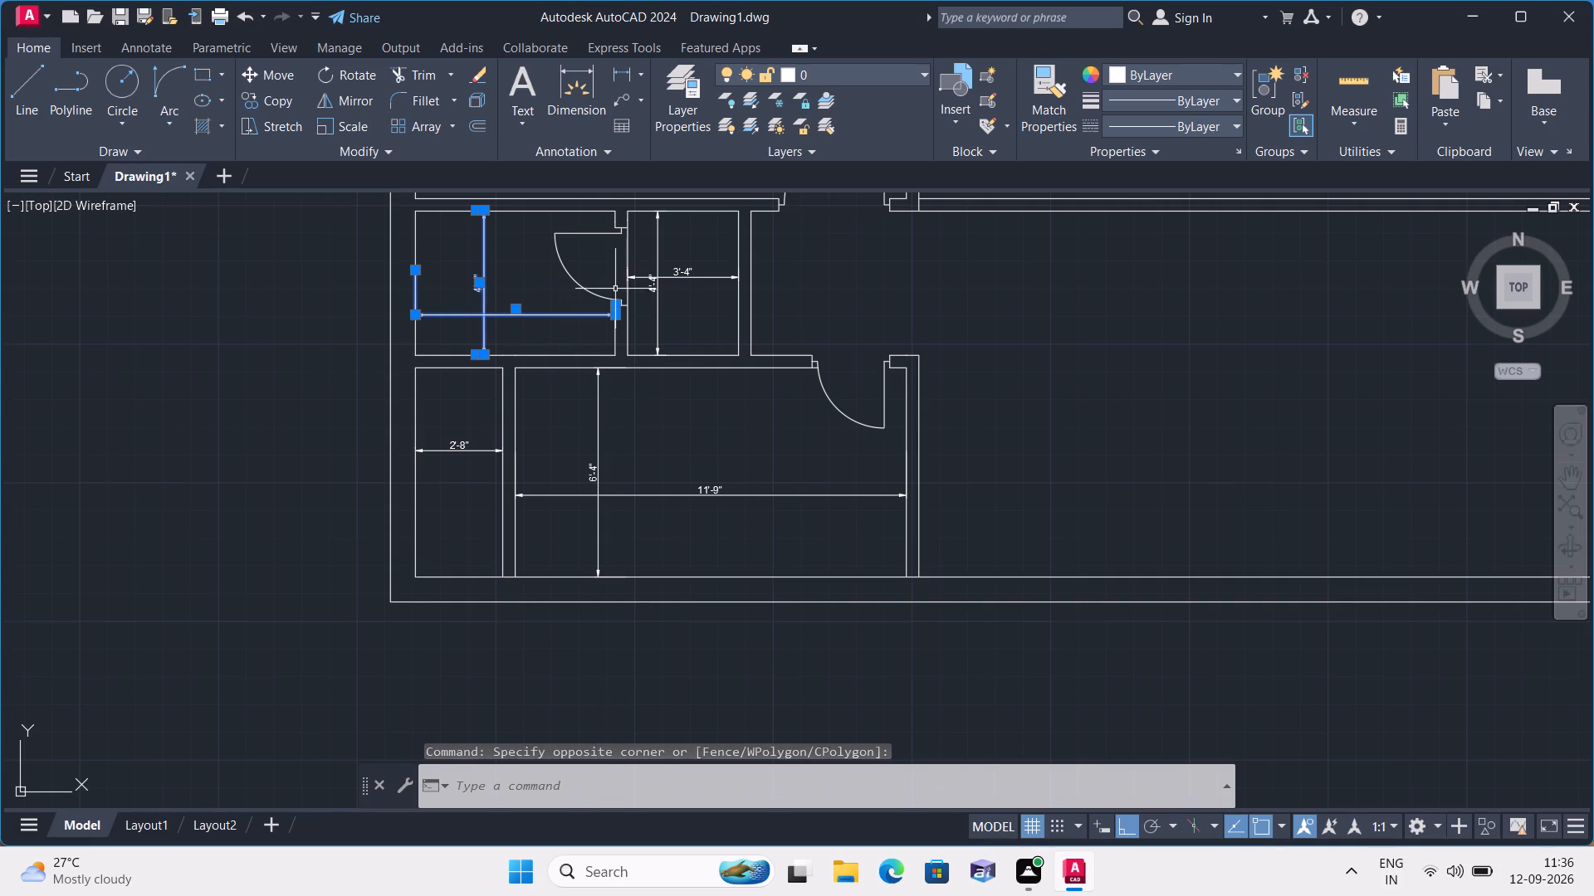
{"action": "left_click", "coordinate": [686, 258]}
{"action": "left_click", "coordinate": [643, 315]}
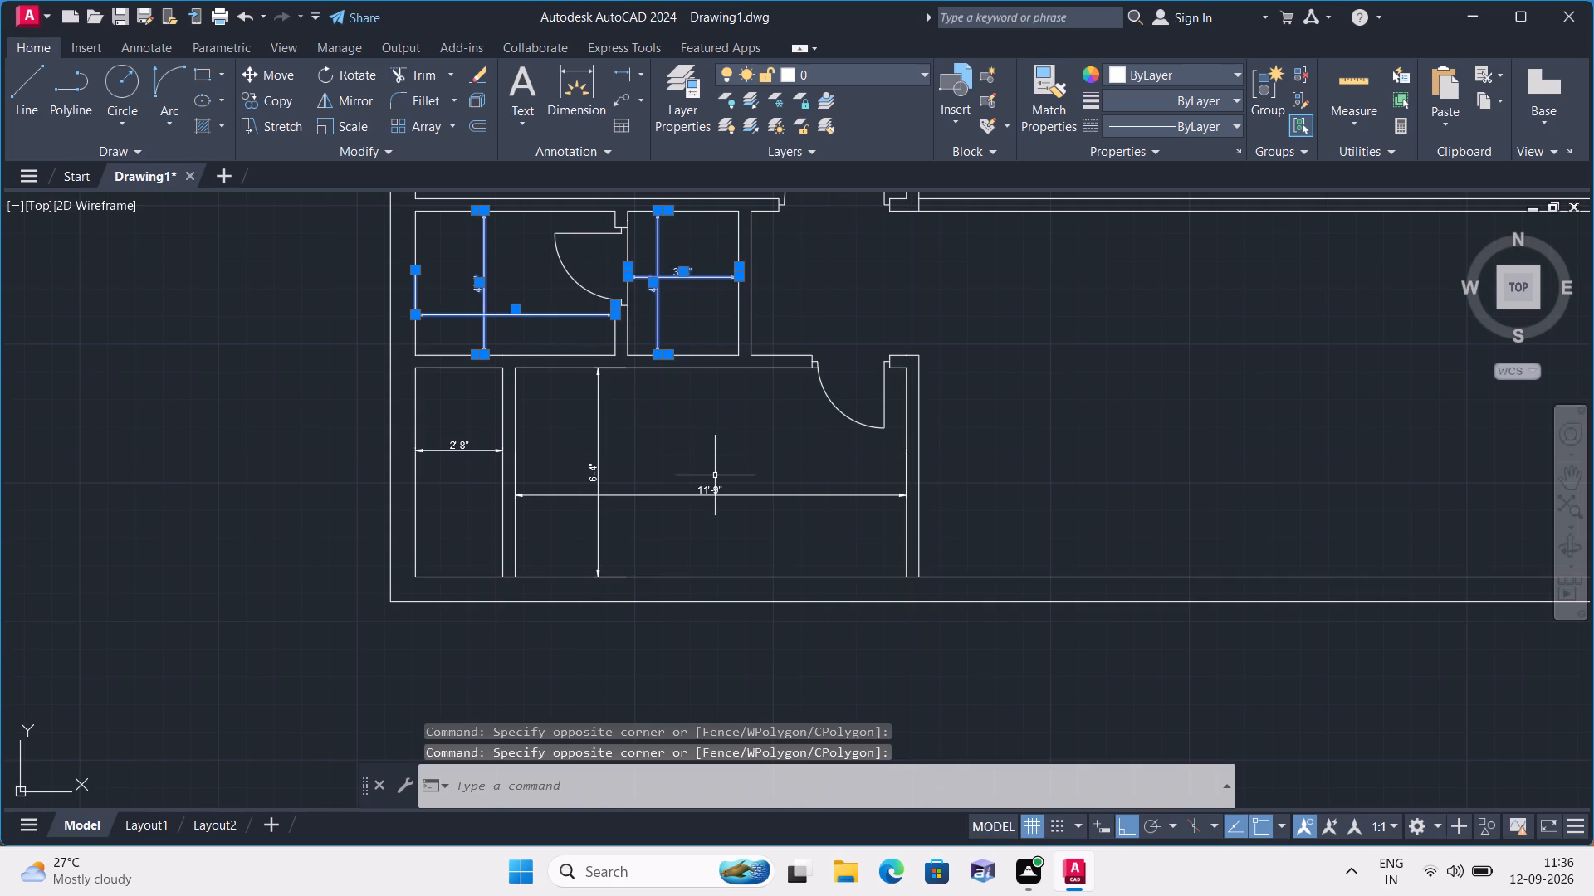
{"action": "left_click", "coordinate": [716, 475]}
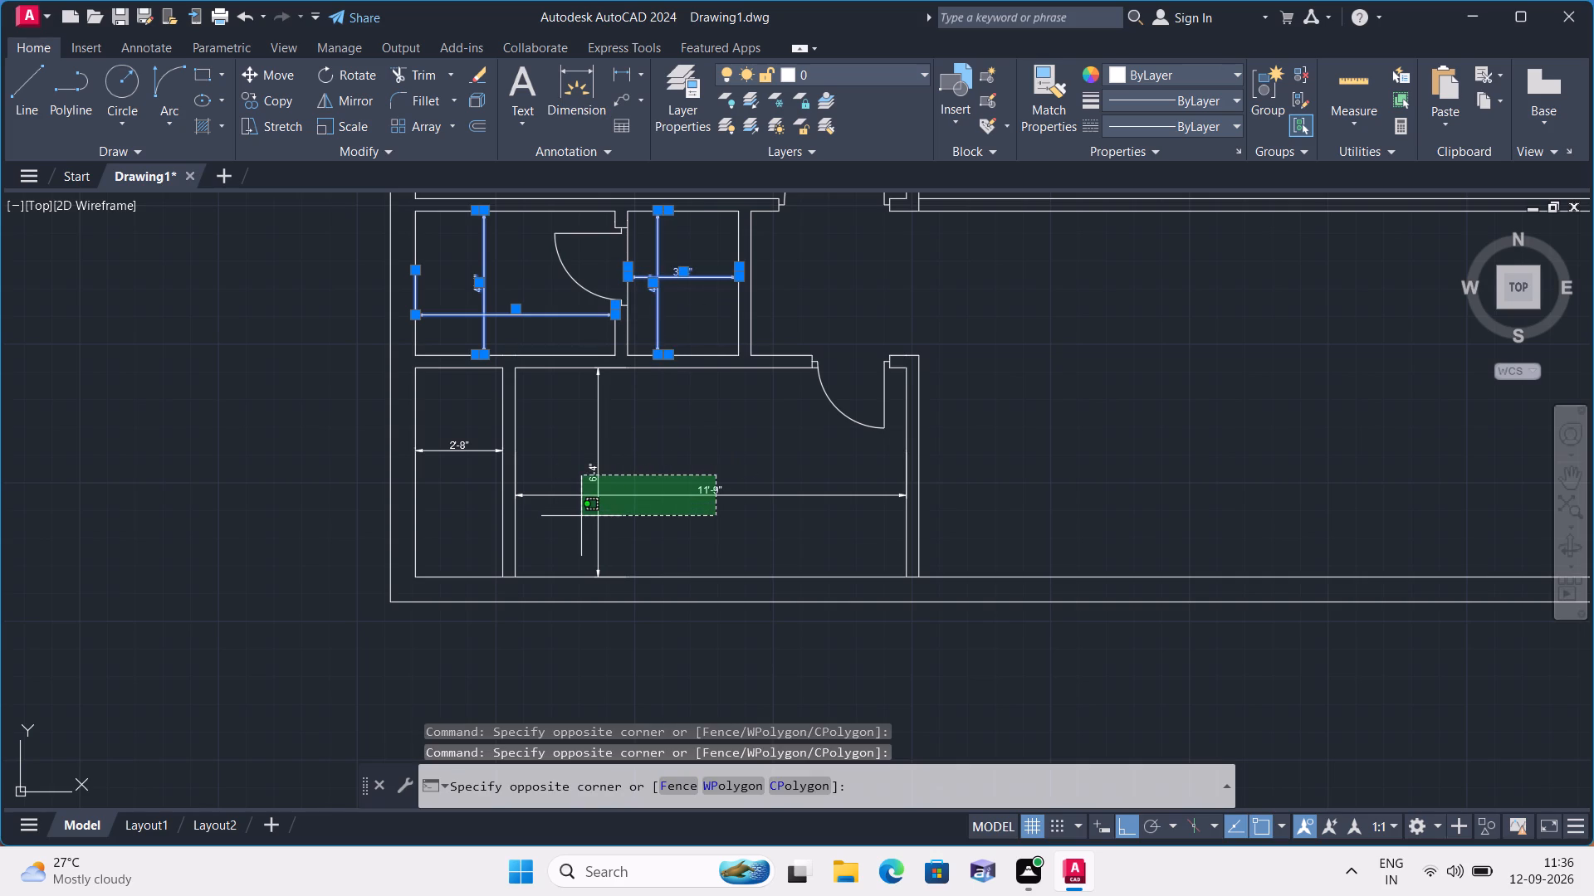
{"action": "left_click", "coordinate": [581, 516]}
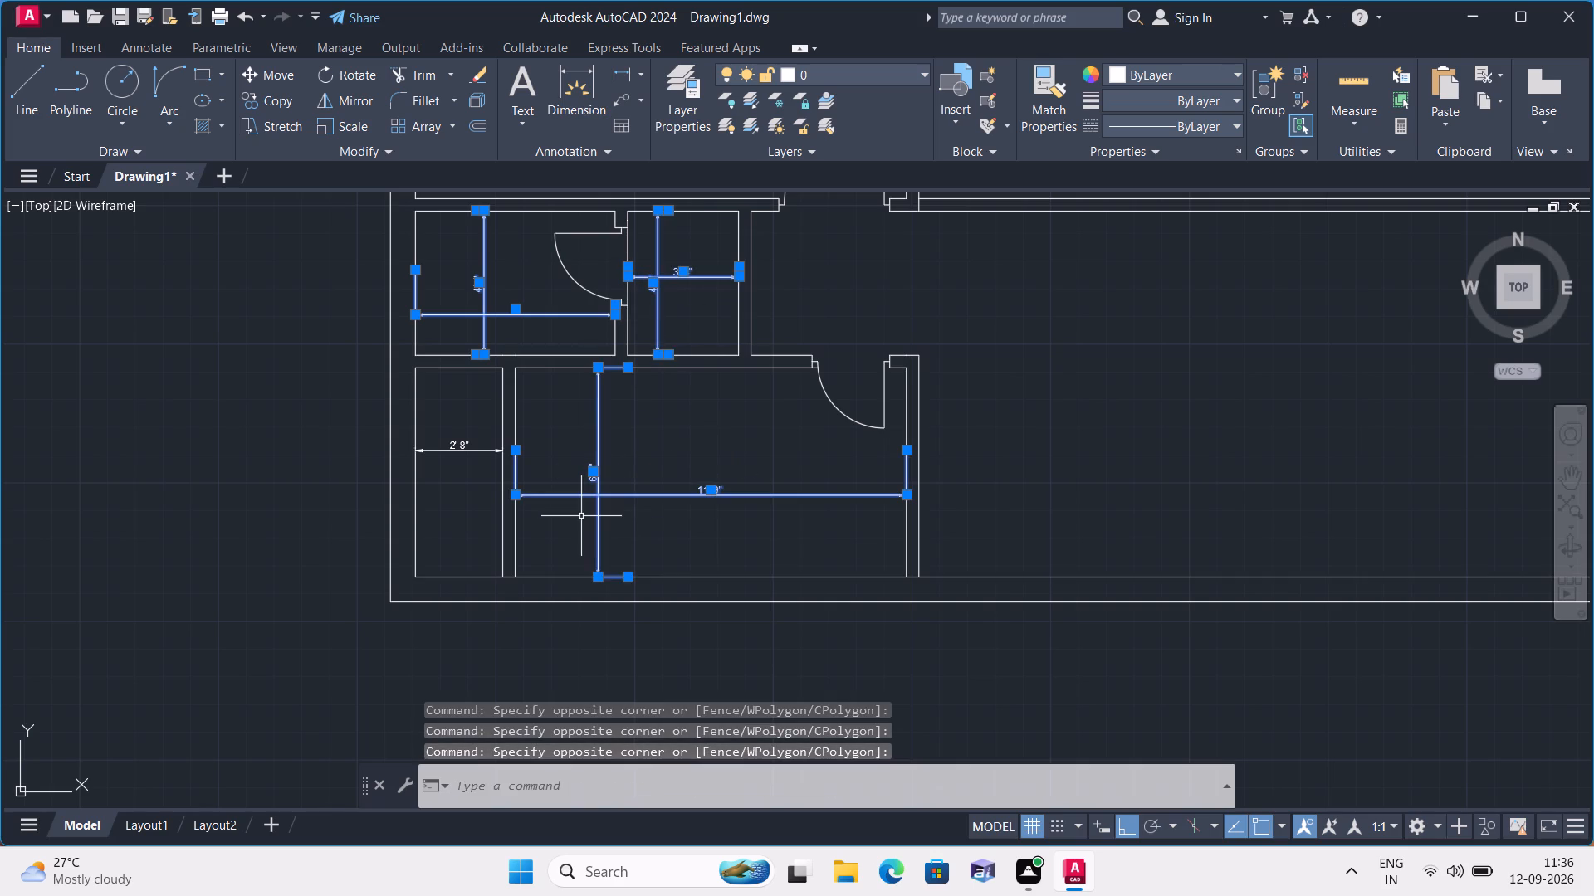
{"action": "left_click", "coordinate": [454, 446]}
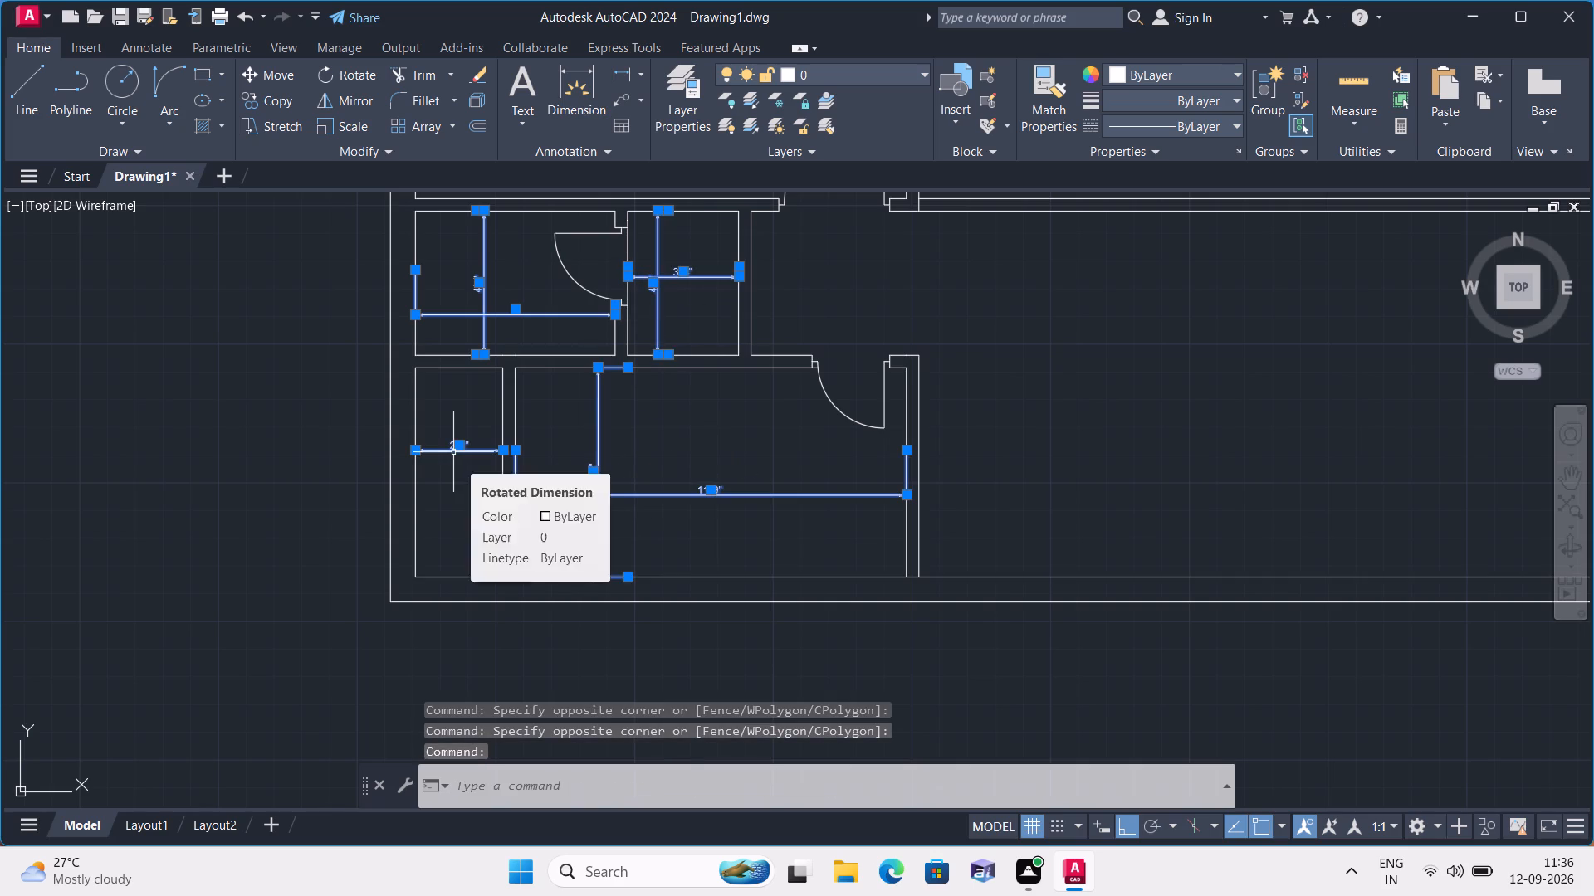
{"action": "key", "text": "Delete"}
Erase the width and height dimensions in the small room at the right end of the staircase corridor.
{"action": "scroll", "coordinate": [516, 467], "scroll_direction": "down", "scroll_amount": 1}
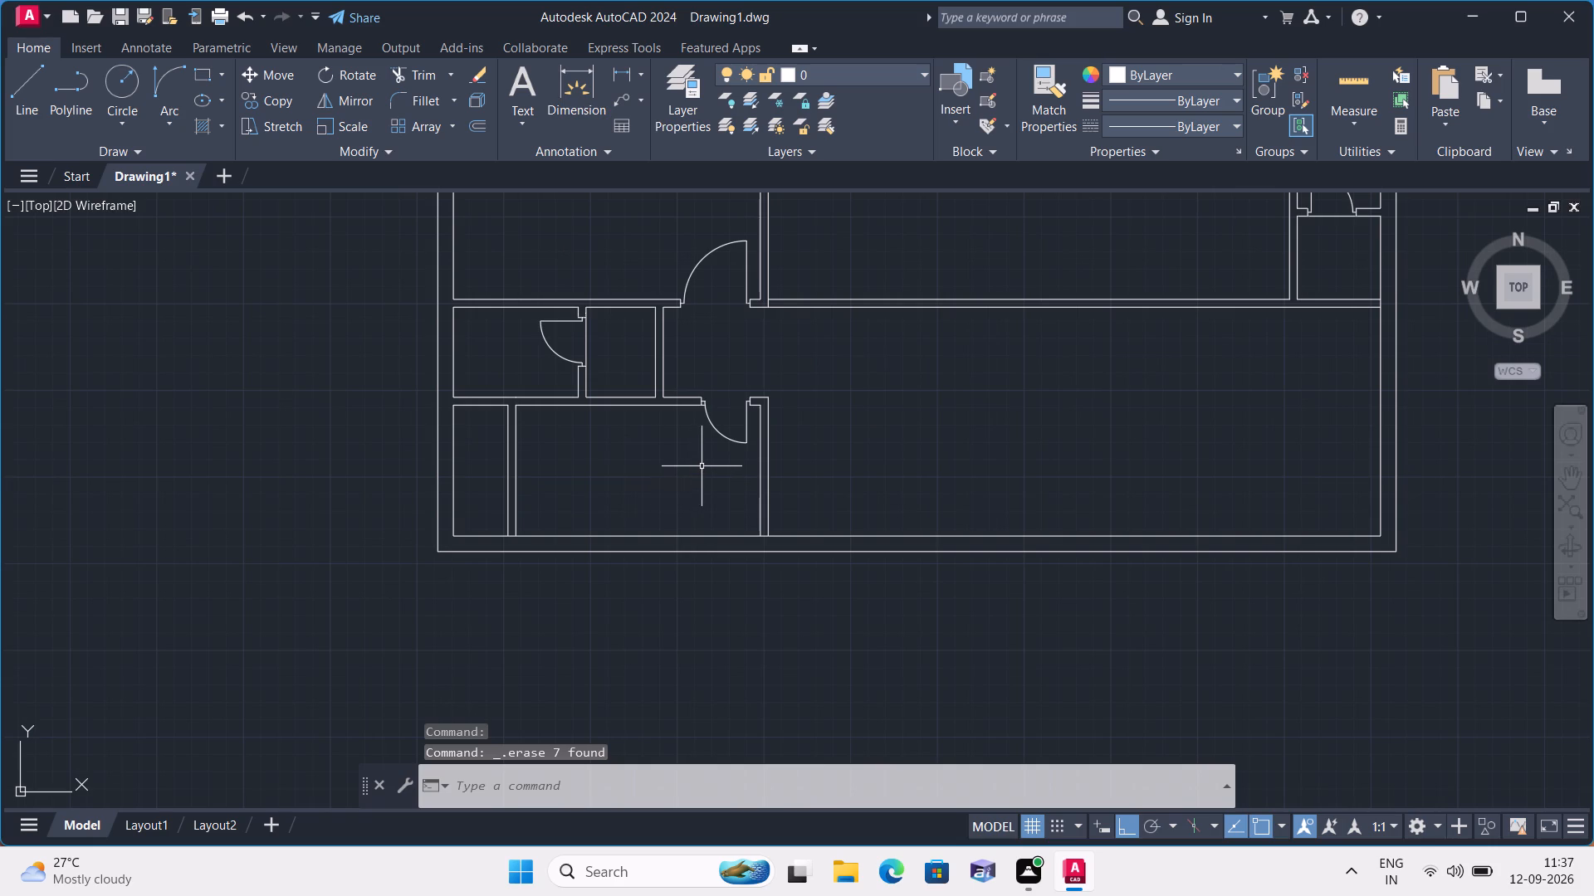
{"action": "scroll", "coordinate": [702, 466], "scroll_direction": "down", "scroll_amount": 1}
{"action": "middle_click_drag", "start_coordinate": [829, 604], "coordinate": [544, 616]}
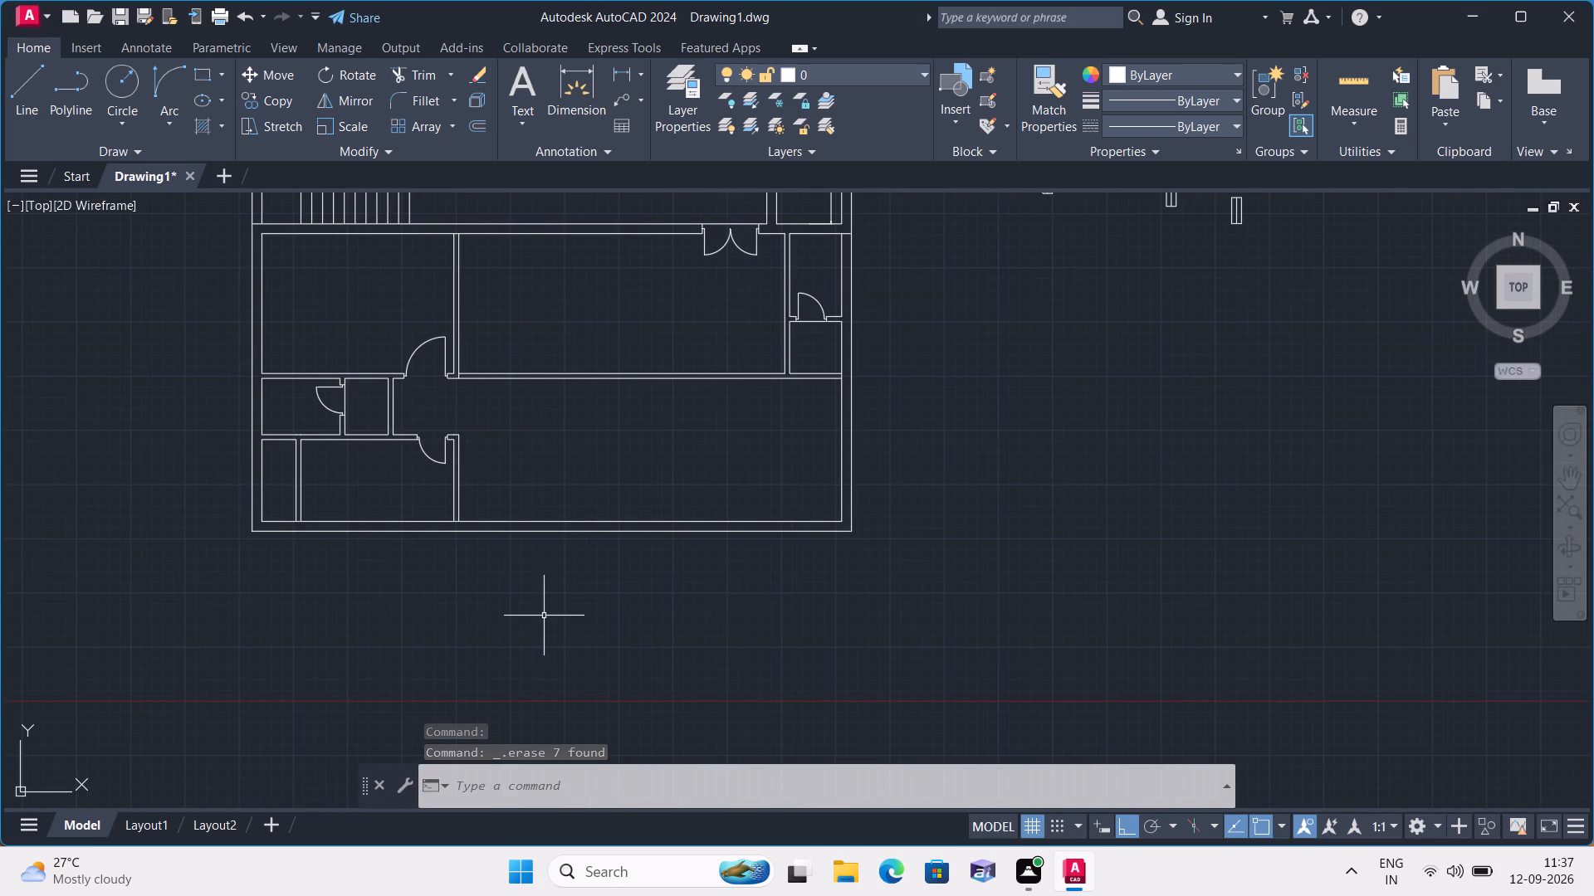
{"action": "middle_click_drag", "start_coordinate": [692, 465], "coordinate": [613, 624]}
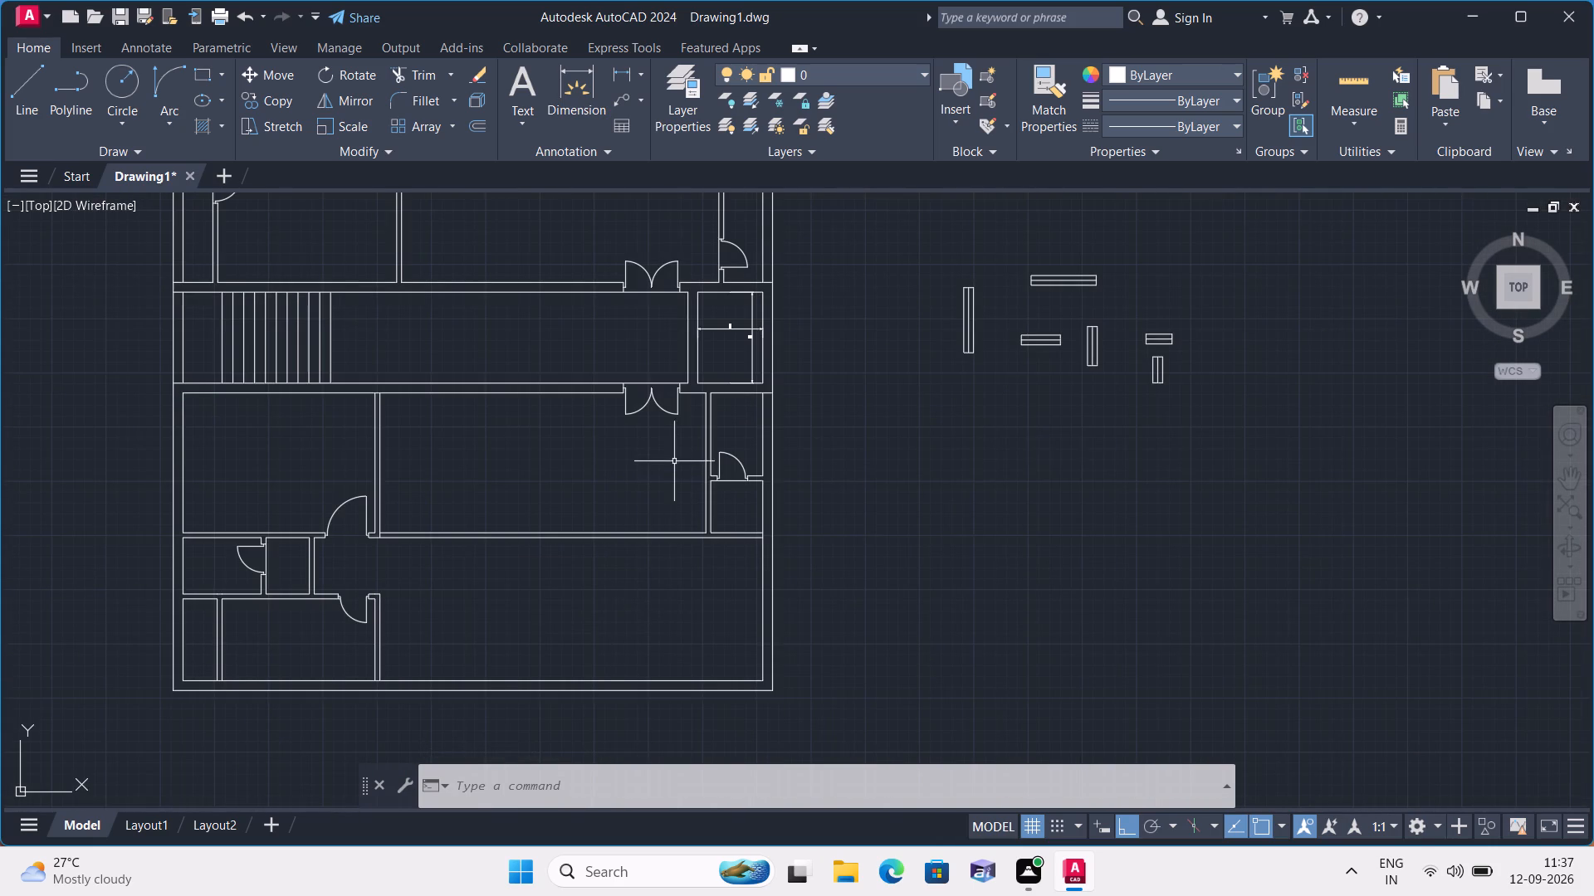
{"action": "scroll", "coordinate": [680, 445], "scroll_direction": "up", "scroll_amount": 3}
{"action": "scroll", "coordinate": [746, 427], "scroll_direction": "down", "scroll_amount": 2}
{"action": "middle_click_drag", "start_coordinate": [746, 427], "coordinate": [739, 541]}
{"action": "scroll", "coordinate": [779, 340], "scroll_direction": "up", "scroll_amount": 1}
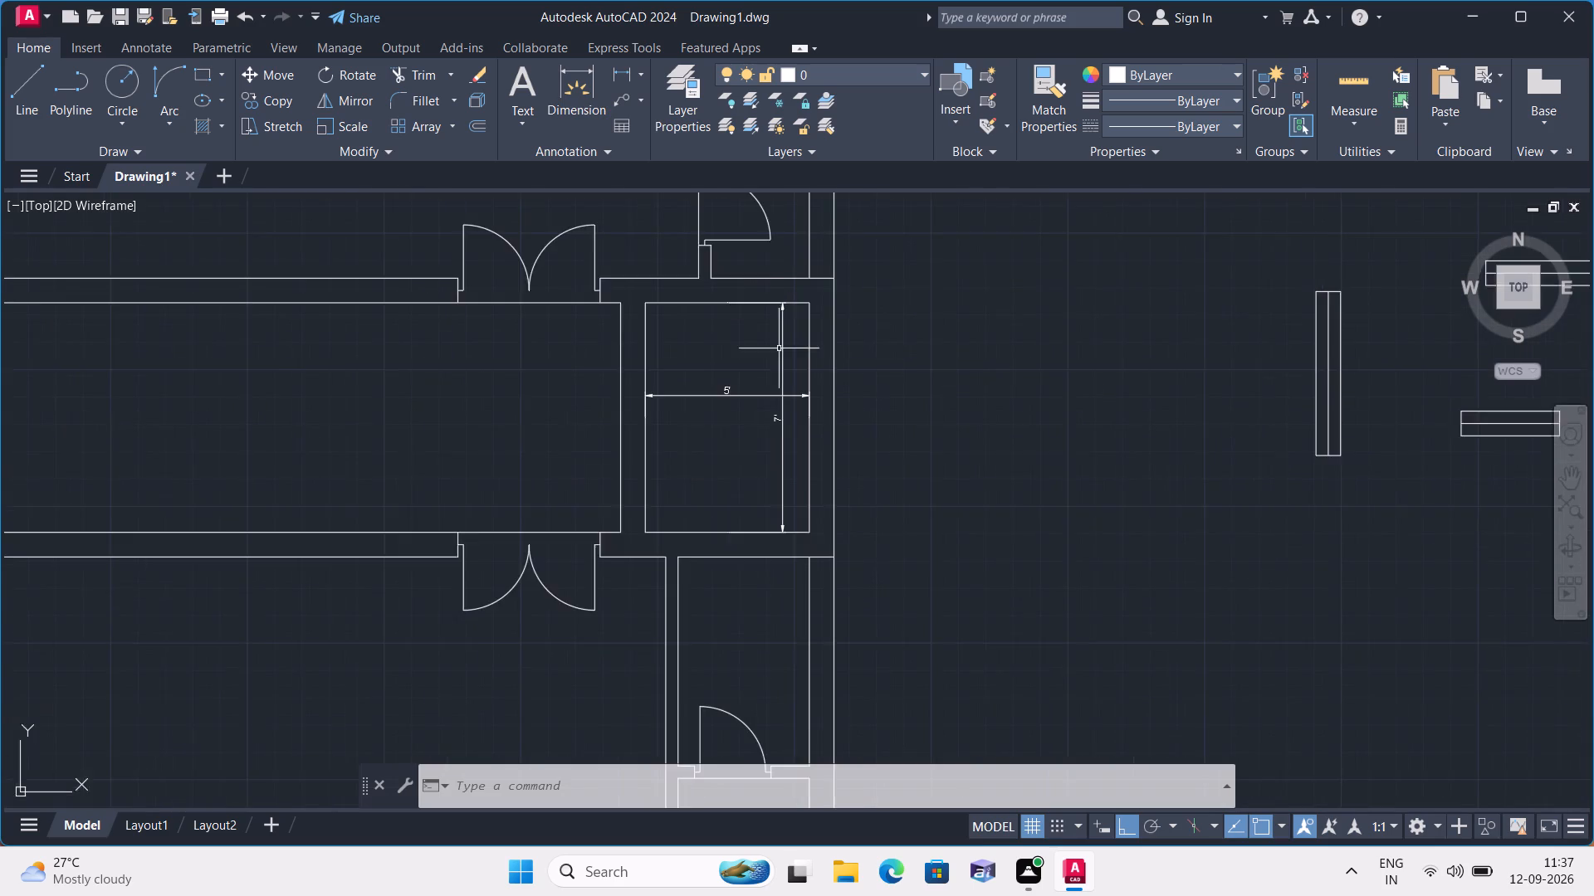
{"action": "scroll", "coordinate": [779, 349], "scroll_direction": "up", "scroll_amount": 1}
{"action": "left_click", "coordinate": [792, 402]}
{"action": "left_click", "coordinate": [732, 451]}
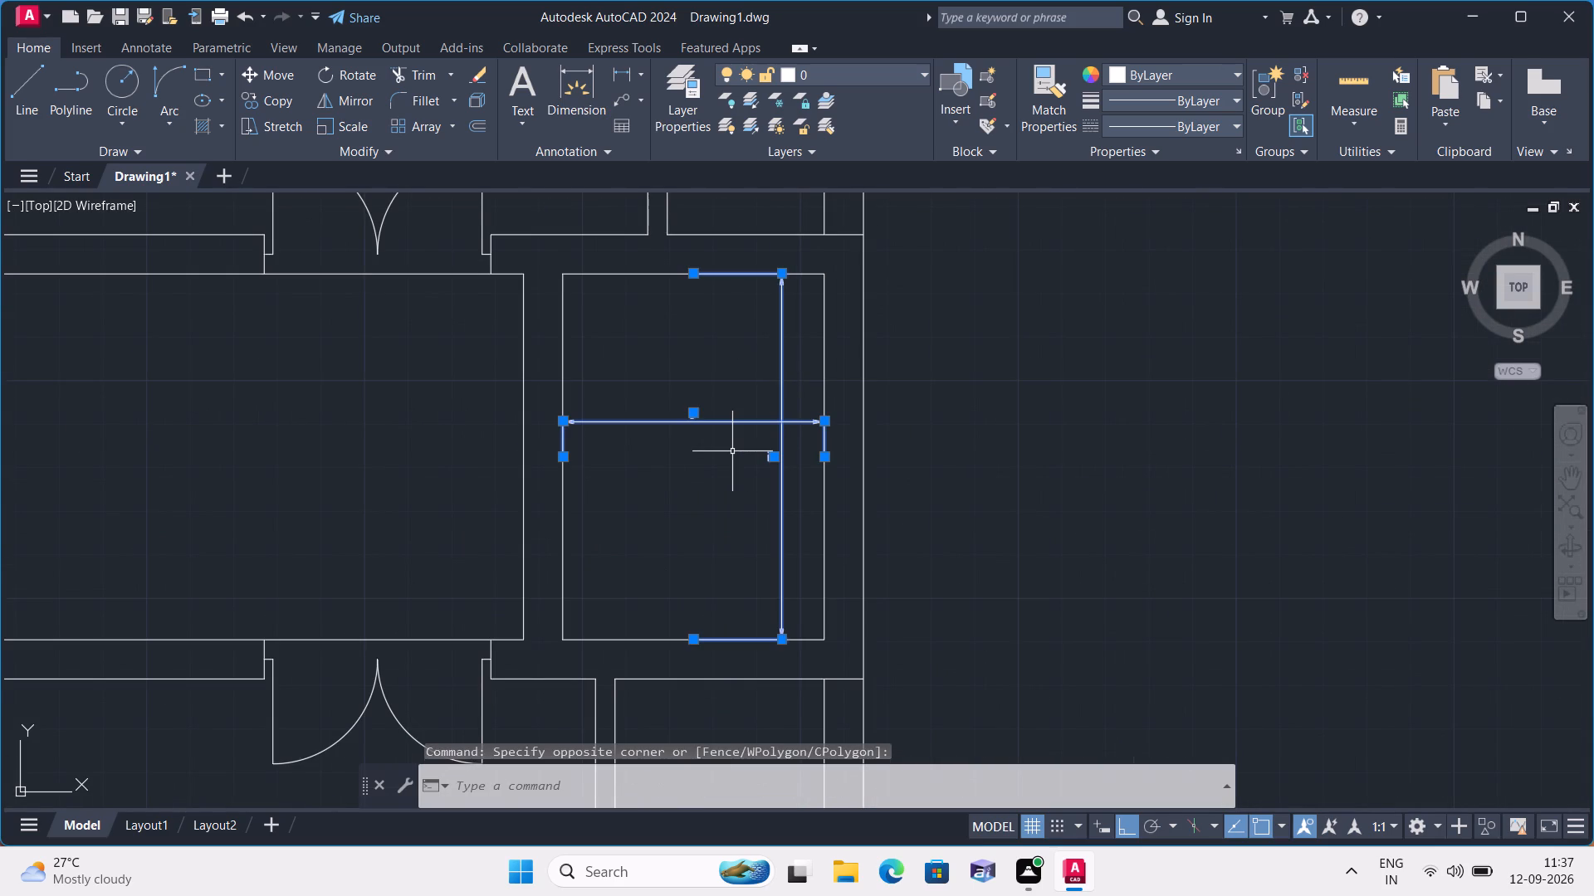
{"action": "key", "text": "Delete"}
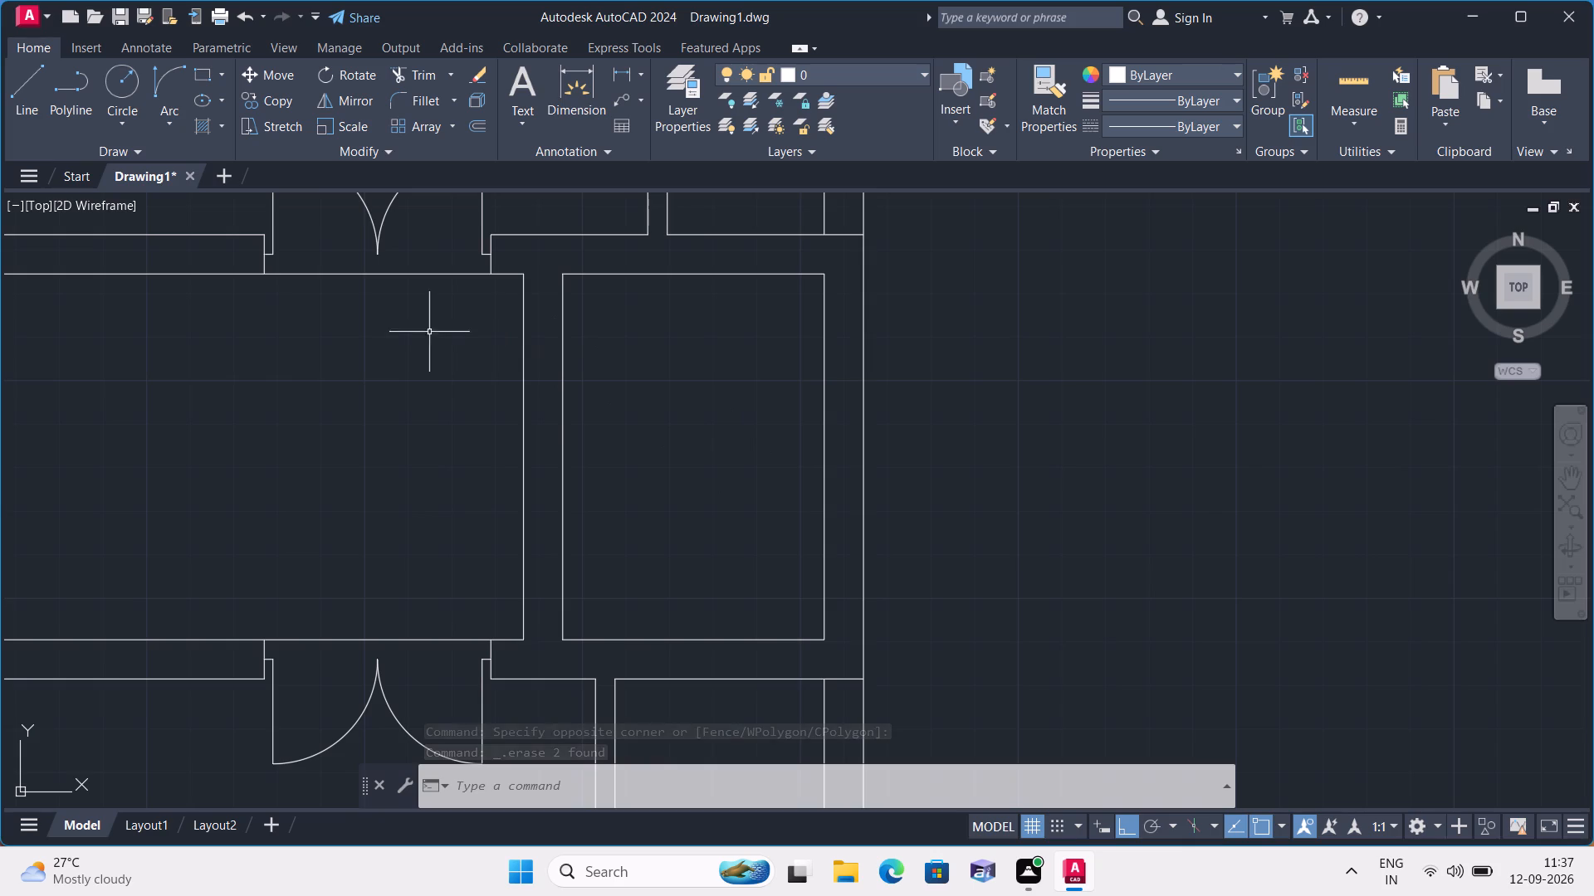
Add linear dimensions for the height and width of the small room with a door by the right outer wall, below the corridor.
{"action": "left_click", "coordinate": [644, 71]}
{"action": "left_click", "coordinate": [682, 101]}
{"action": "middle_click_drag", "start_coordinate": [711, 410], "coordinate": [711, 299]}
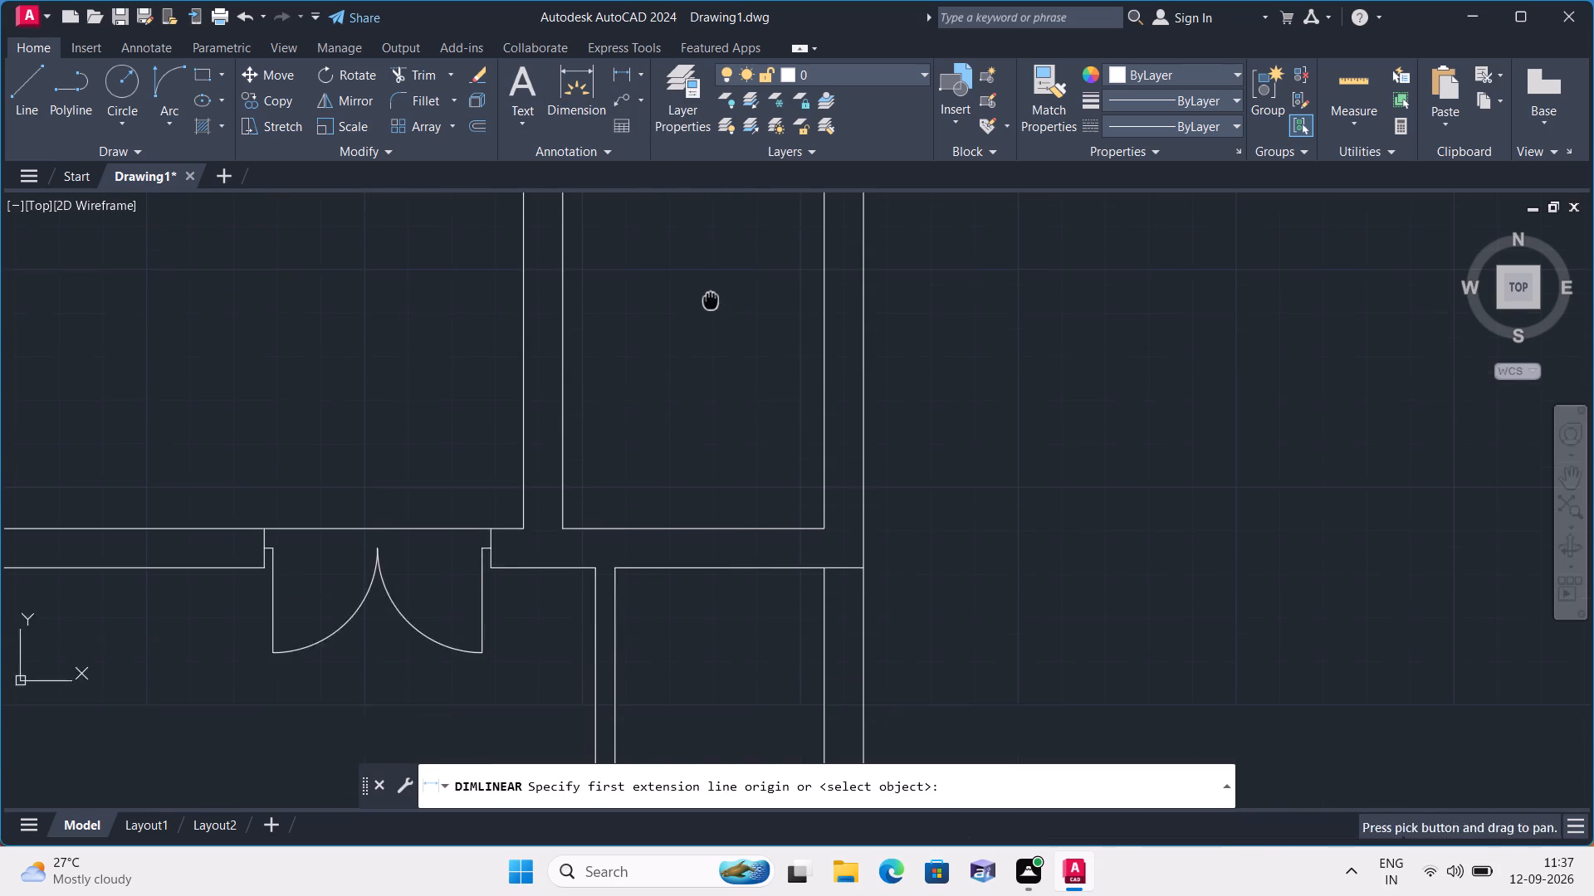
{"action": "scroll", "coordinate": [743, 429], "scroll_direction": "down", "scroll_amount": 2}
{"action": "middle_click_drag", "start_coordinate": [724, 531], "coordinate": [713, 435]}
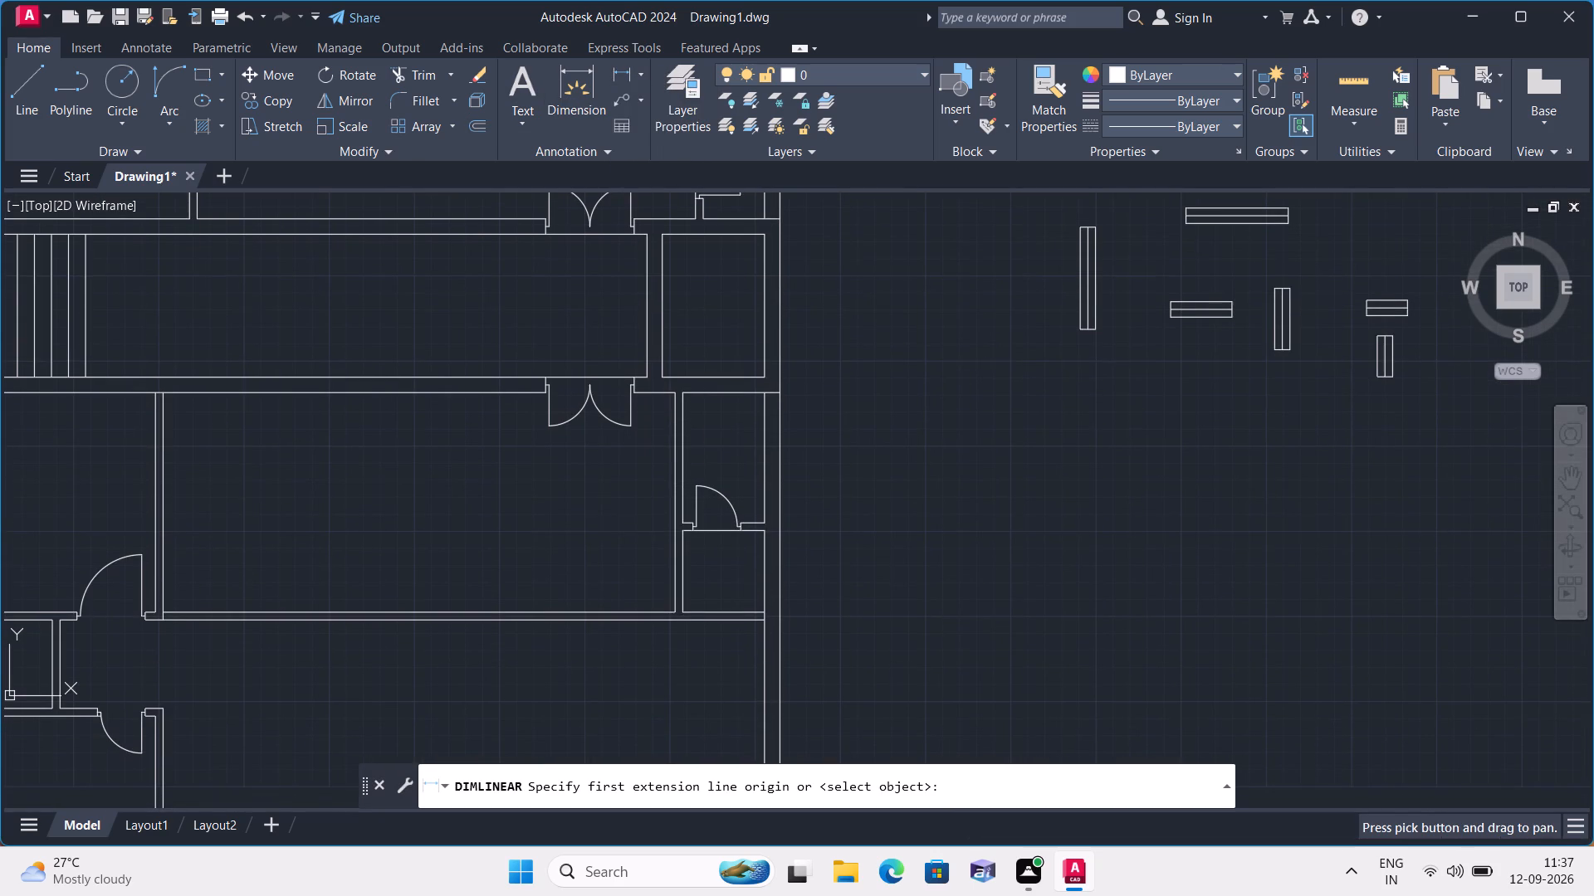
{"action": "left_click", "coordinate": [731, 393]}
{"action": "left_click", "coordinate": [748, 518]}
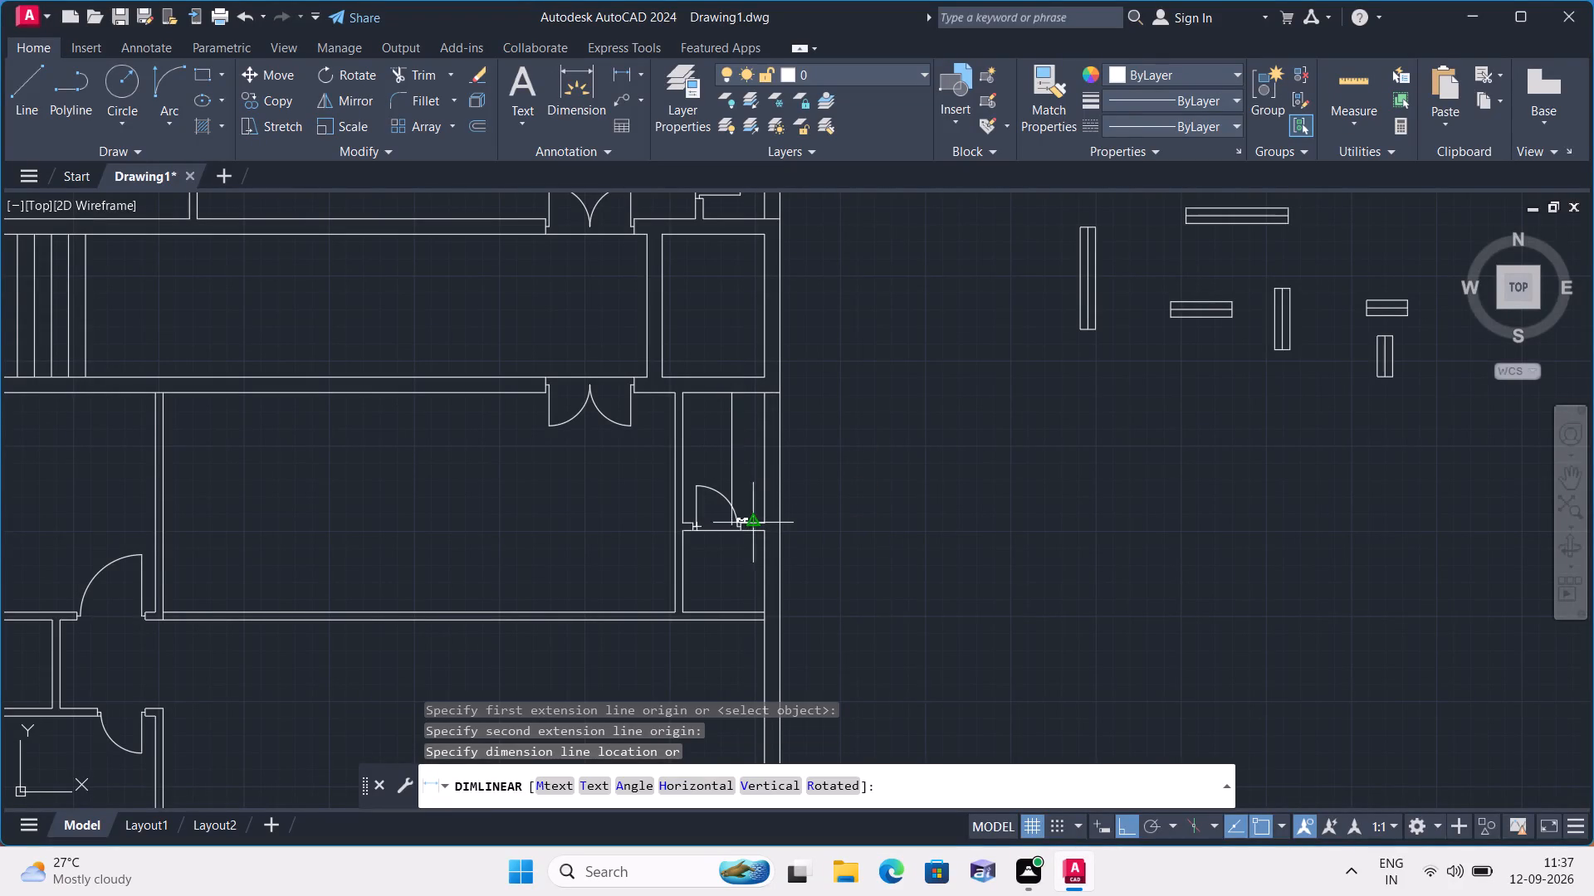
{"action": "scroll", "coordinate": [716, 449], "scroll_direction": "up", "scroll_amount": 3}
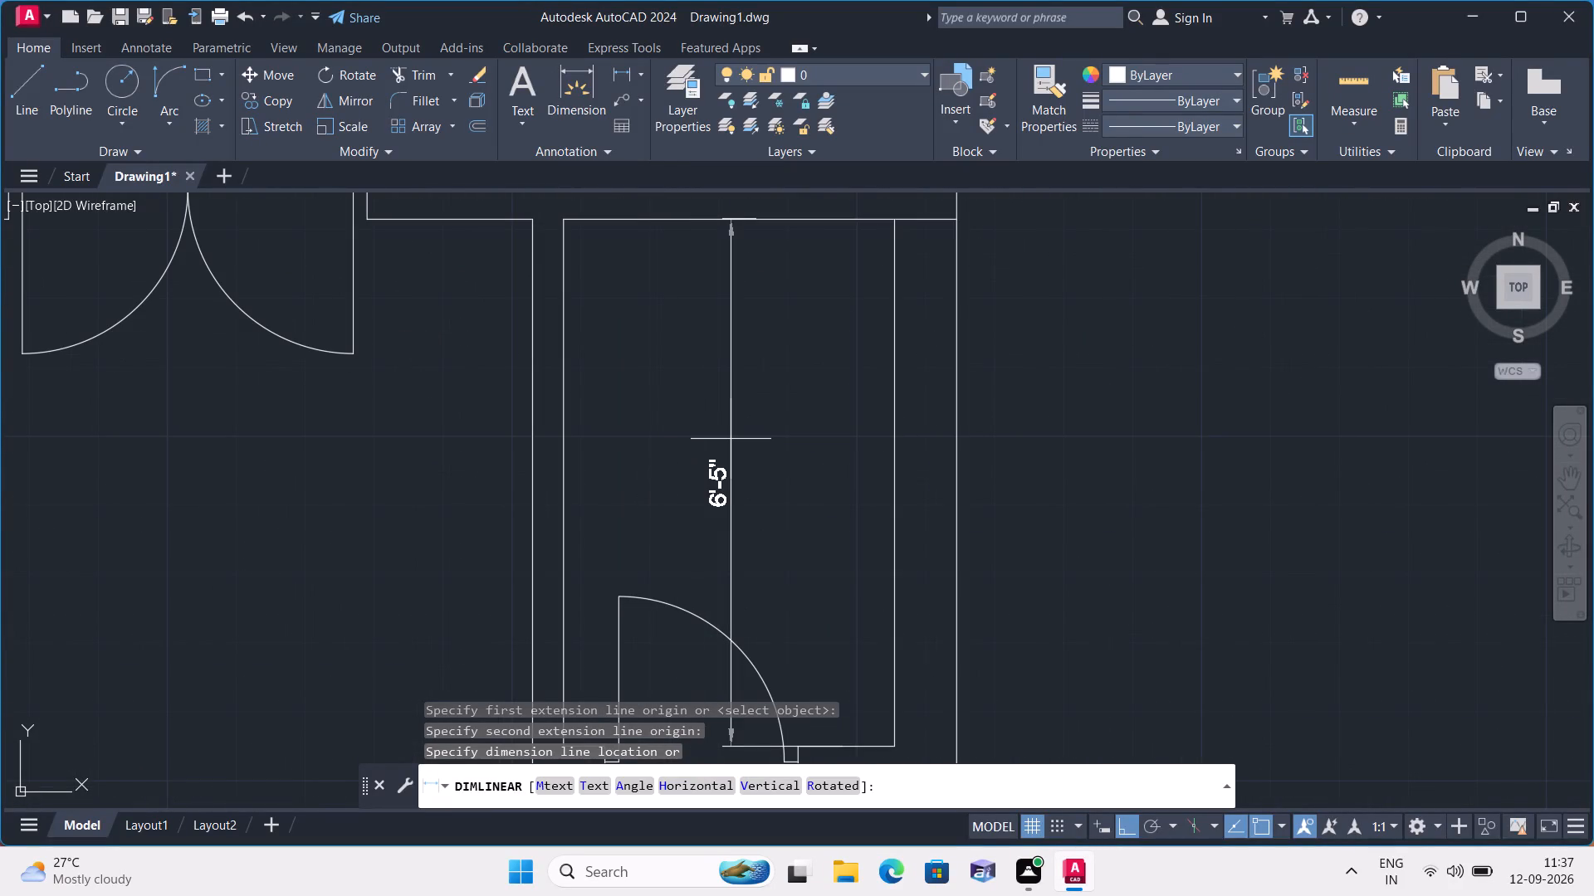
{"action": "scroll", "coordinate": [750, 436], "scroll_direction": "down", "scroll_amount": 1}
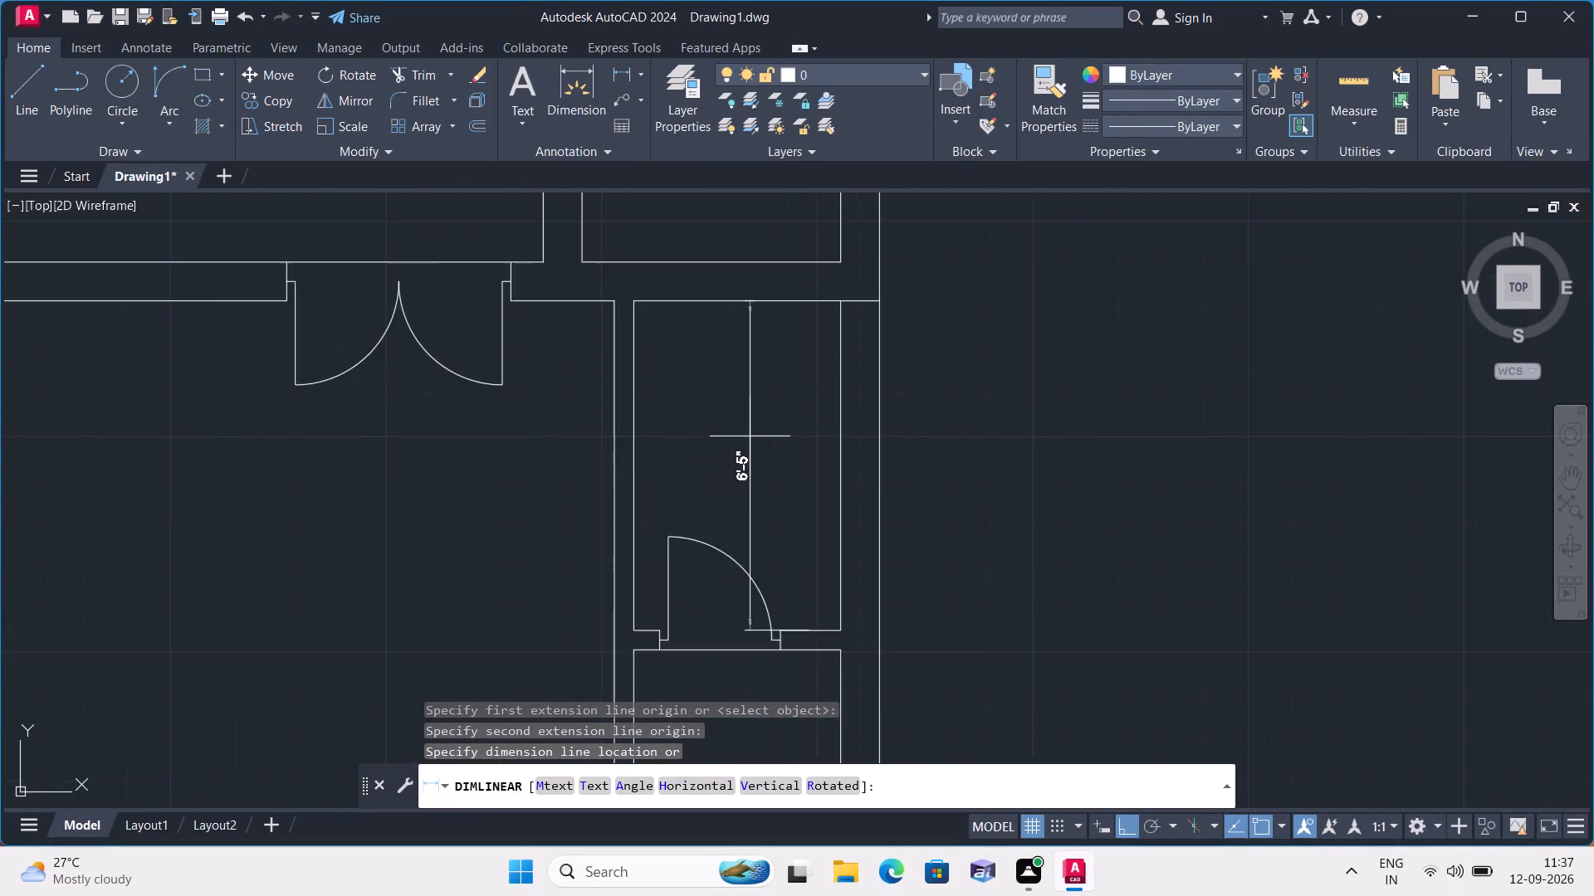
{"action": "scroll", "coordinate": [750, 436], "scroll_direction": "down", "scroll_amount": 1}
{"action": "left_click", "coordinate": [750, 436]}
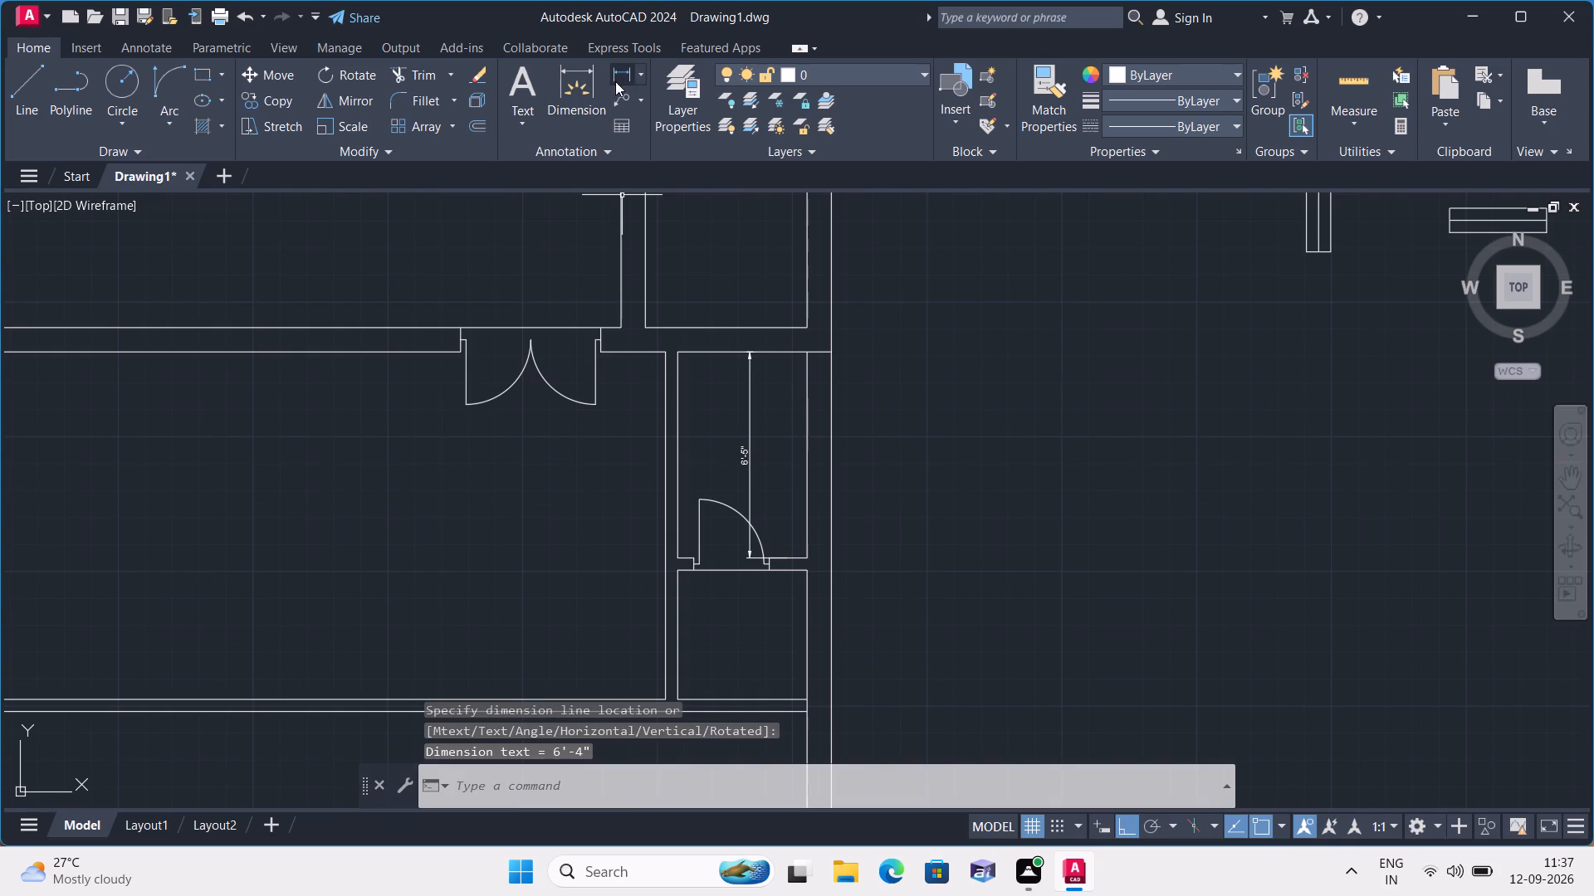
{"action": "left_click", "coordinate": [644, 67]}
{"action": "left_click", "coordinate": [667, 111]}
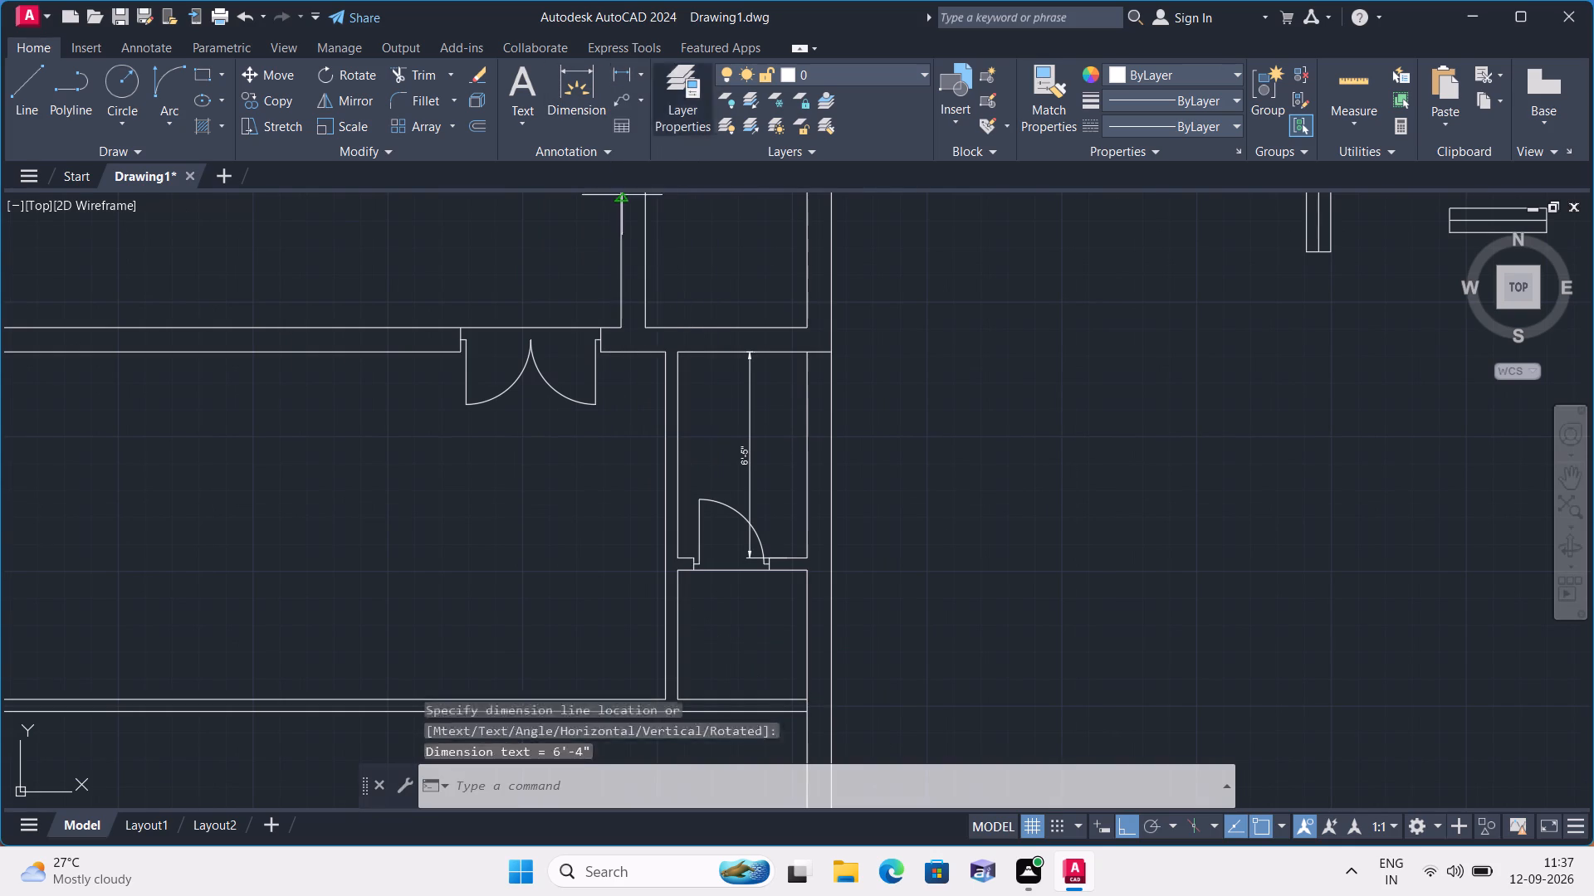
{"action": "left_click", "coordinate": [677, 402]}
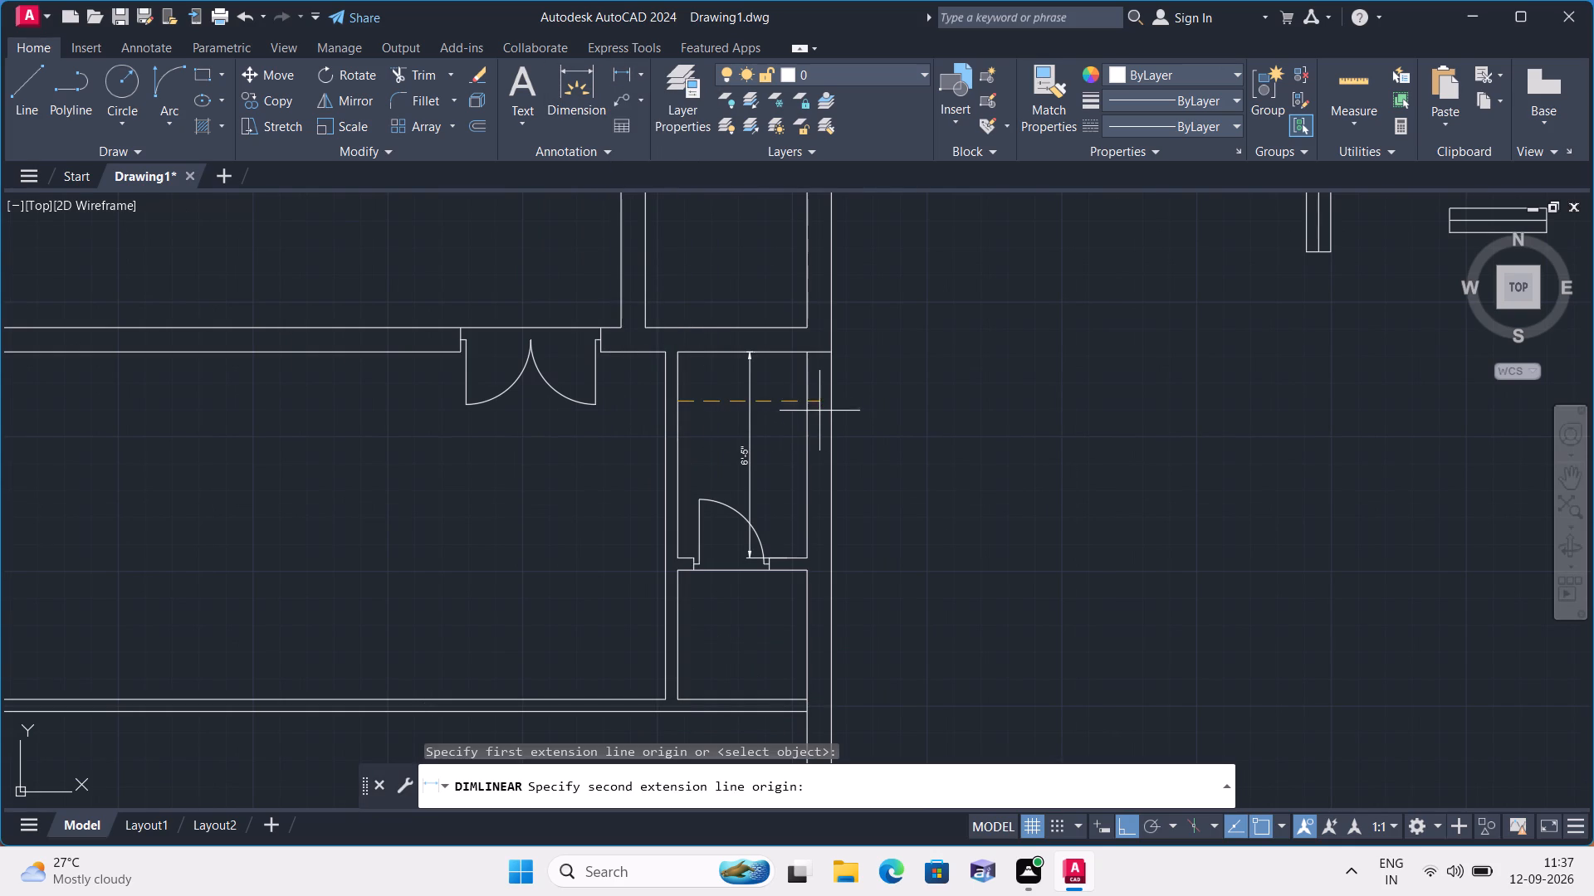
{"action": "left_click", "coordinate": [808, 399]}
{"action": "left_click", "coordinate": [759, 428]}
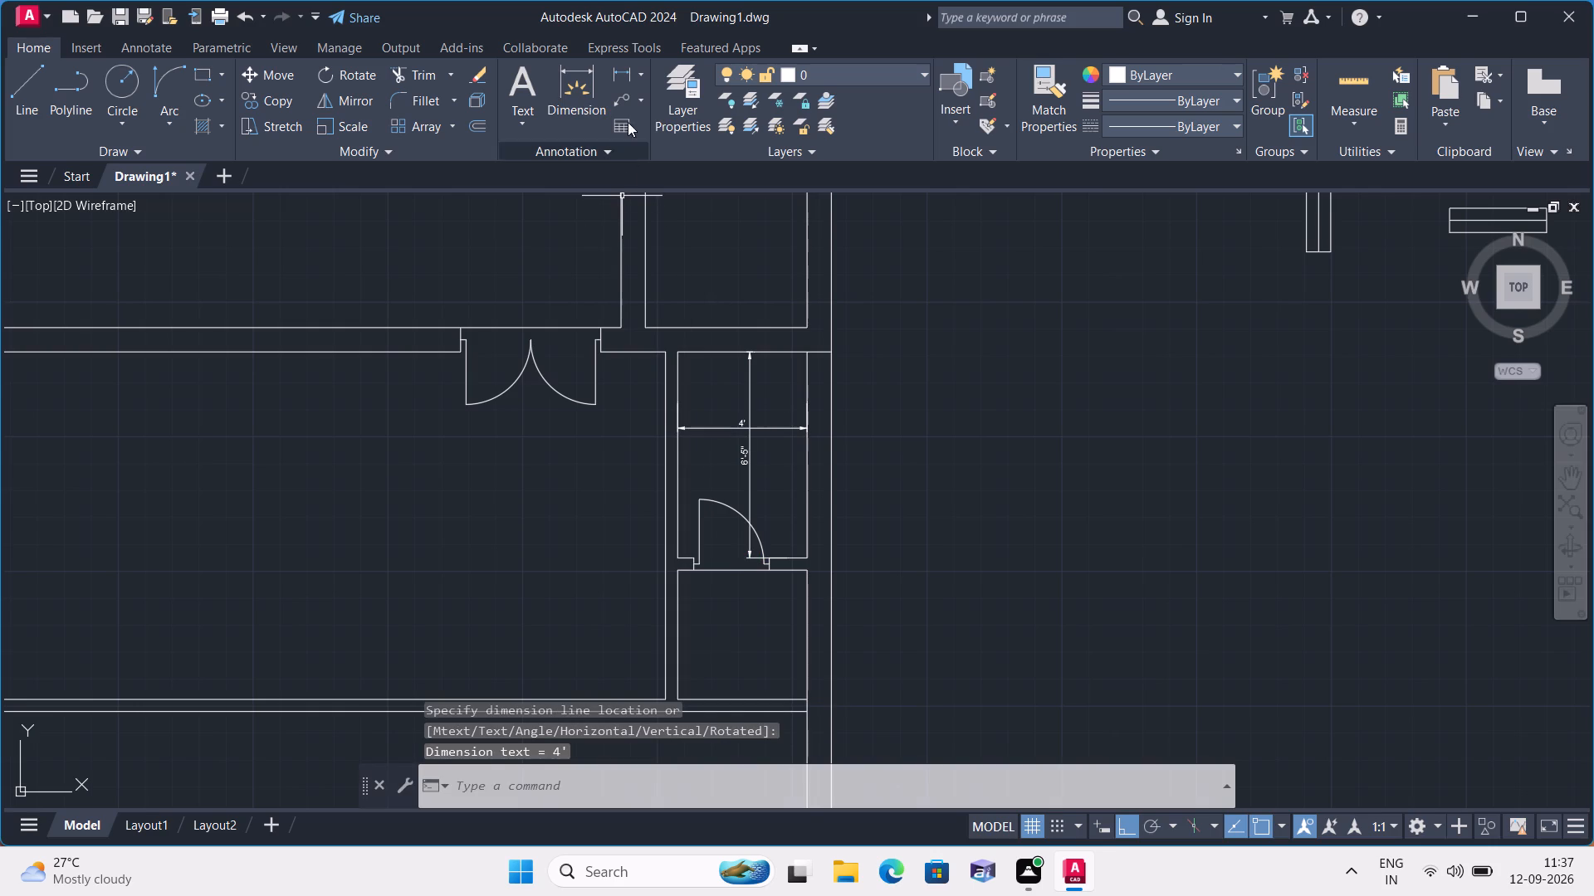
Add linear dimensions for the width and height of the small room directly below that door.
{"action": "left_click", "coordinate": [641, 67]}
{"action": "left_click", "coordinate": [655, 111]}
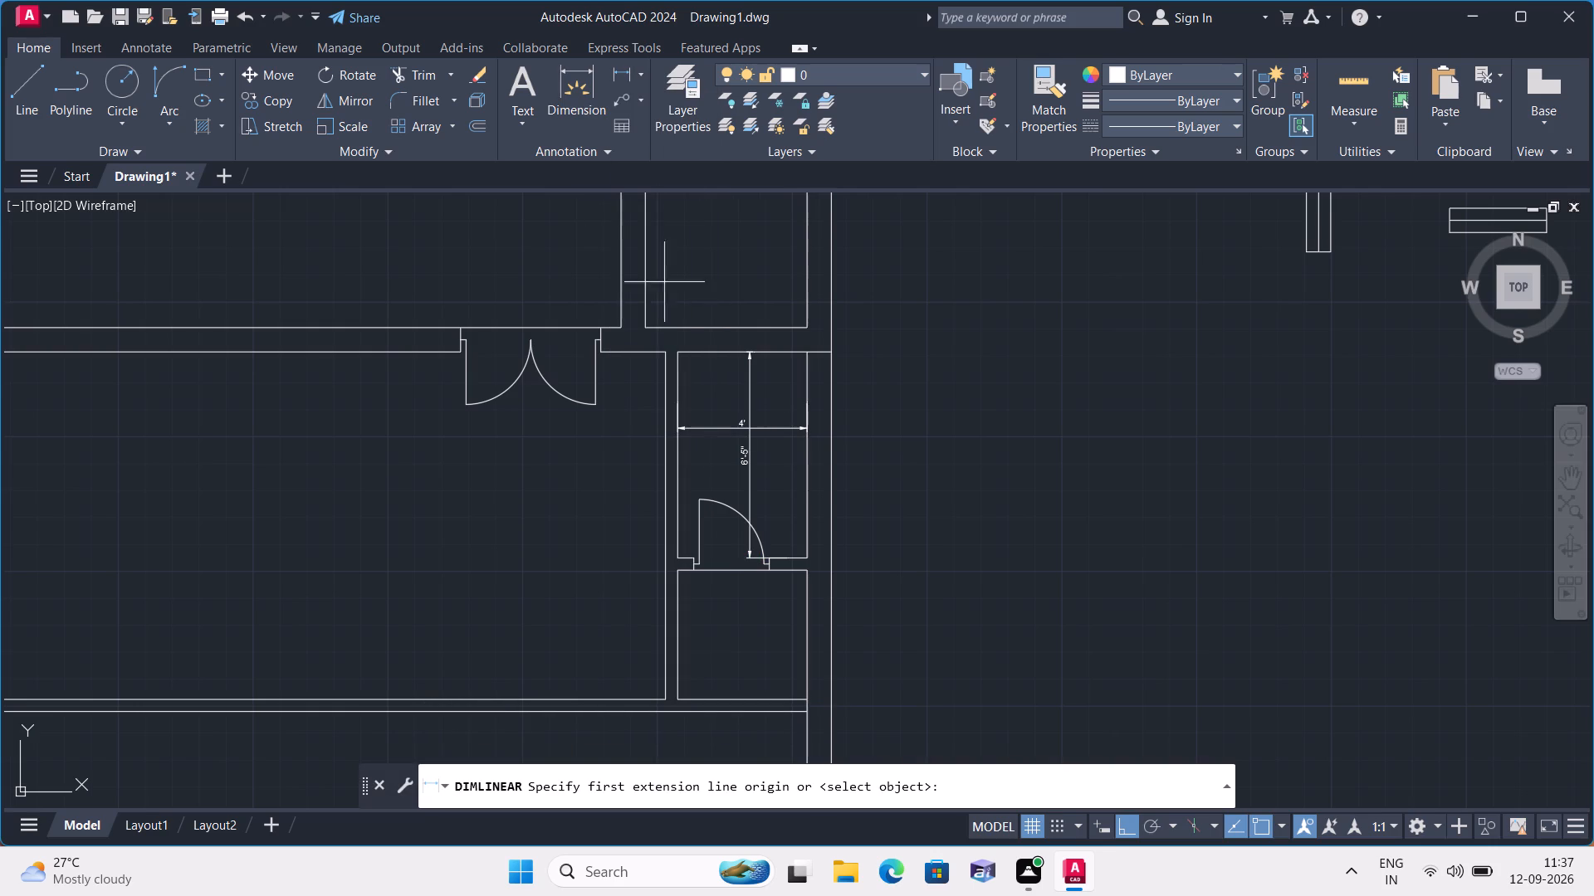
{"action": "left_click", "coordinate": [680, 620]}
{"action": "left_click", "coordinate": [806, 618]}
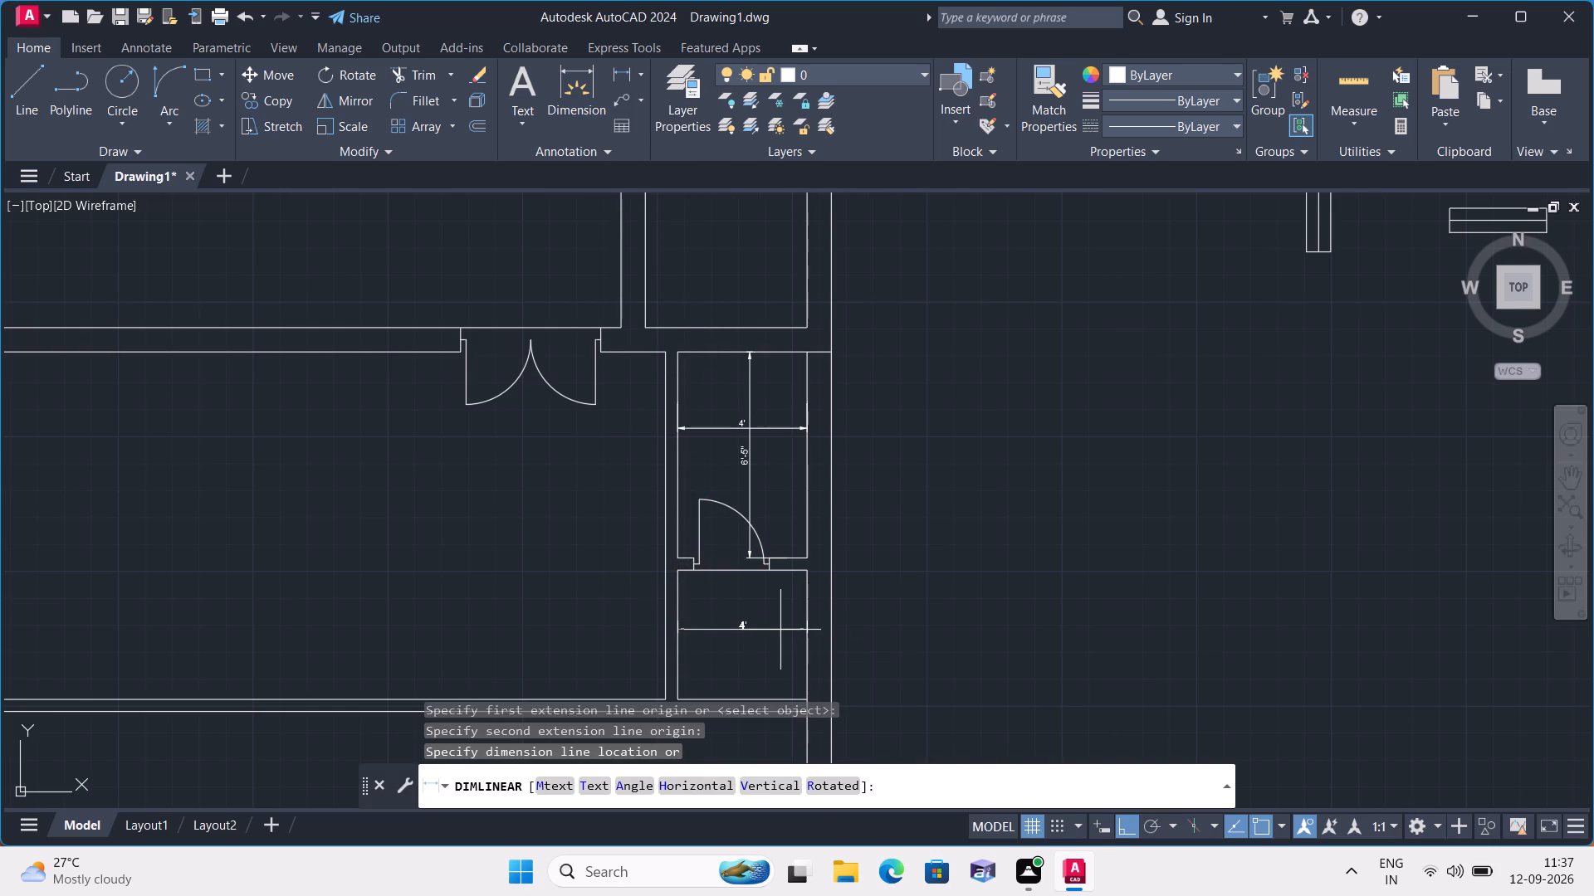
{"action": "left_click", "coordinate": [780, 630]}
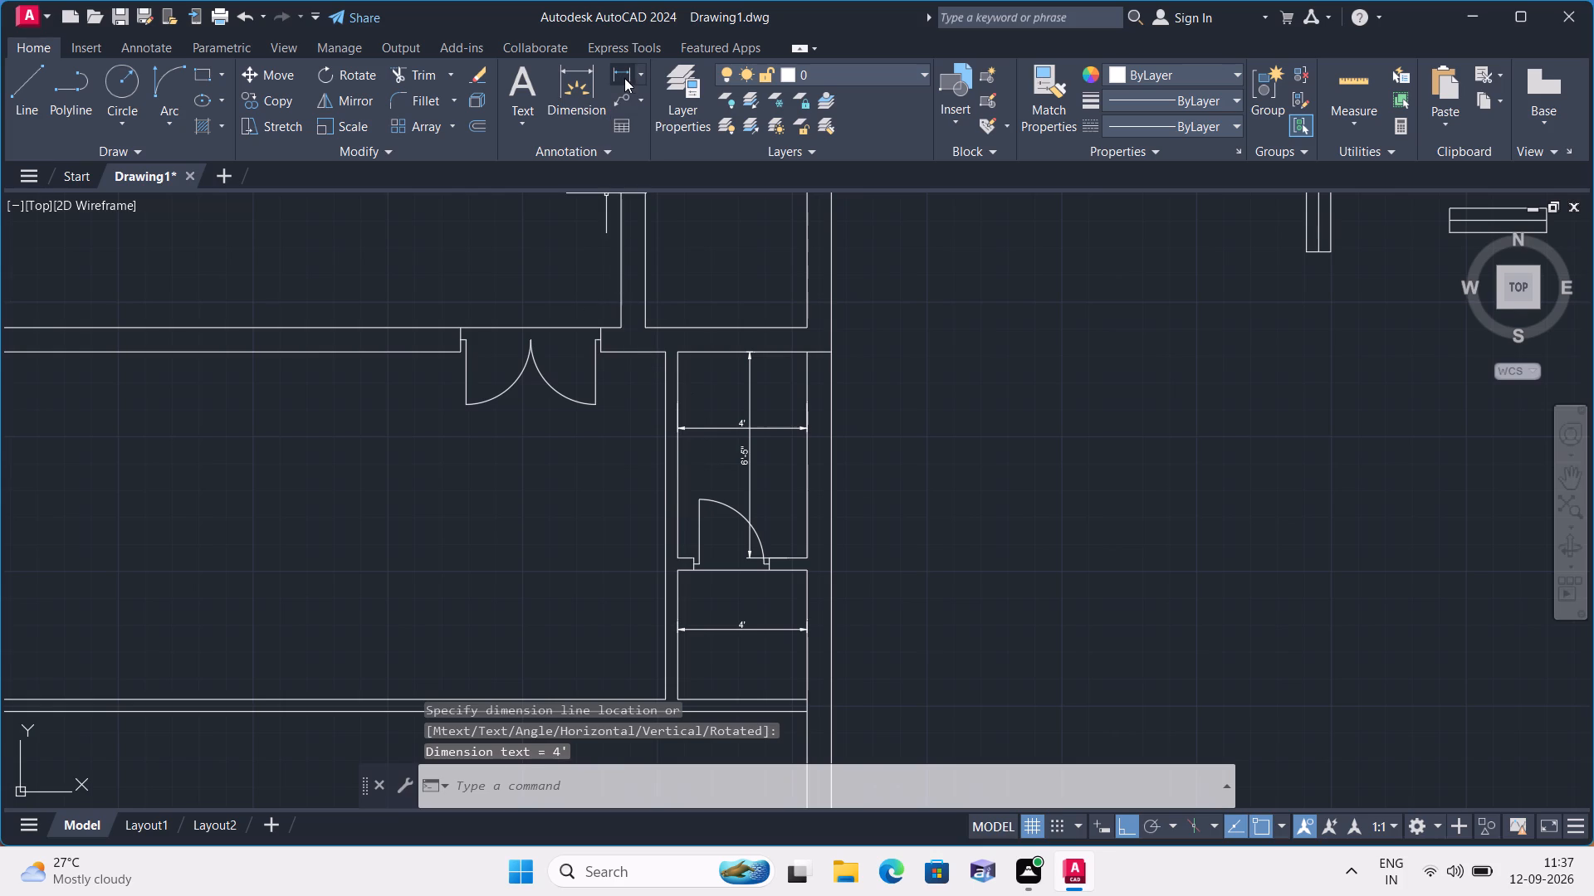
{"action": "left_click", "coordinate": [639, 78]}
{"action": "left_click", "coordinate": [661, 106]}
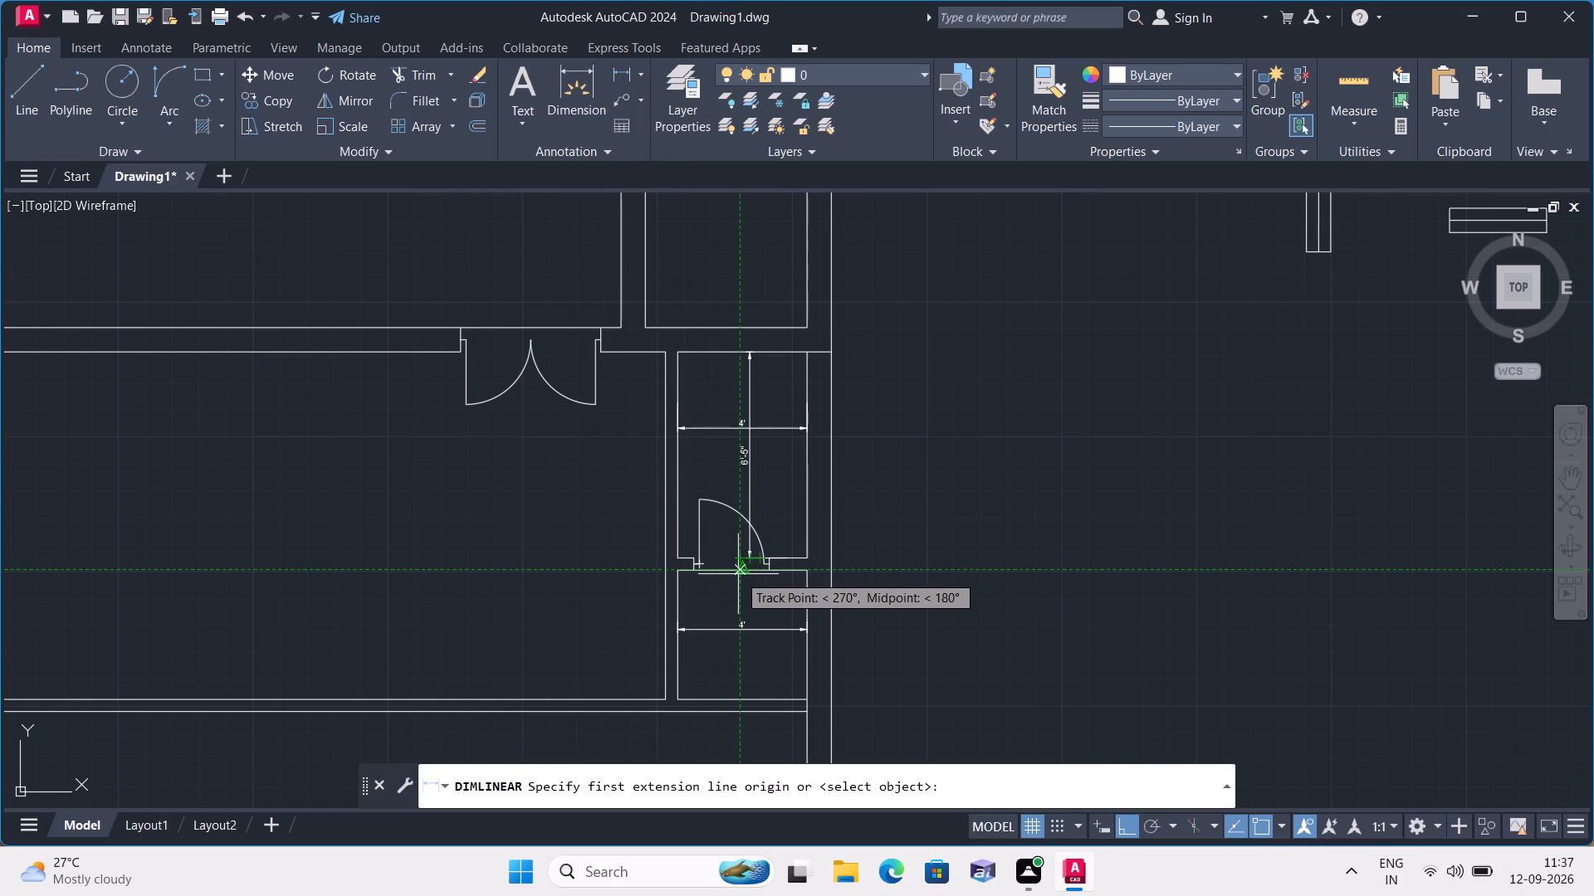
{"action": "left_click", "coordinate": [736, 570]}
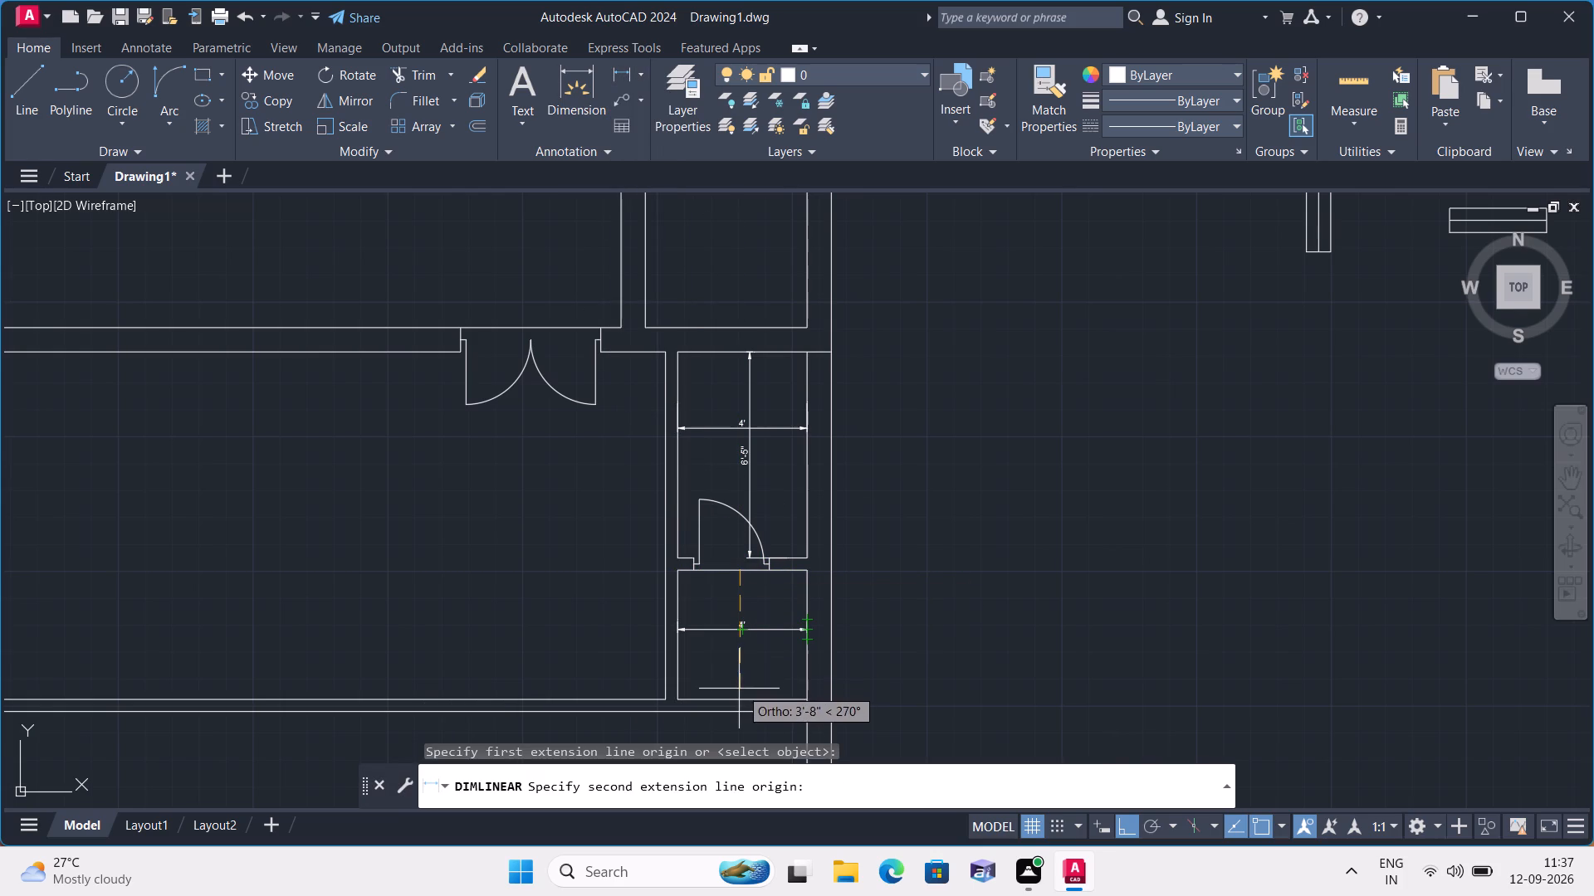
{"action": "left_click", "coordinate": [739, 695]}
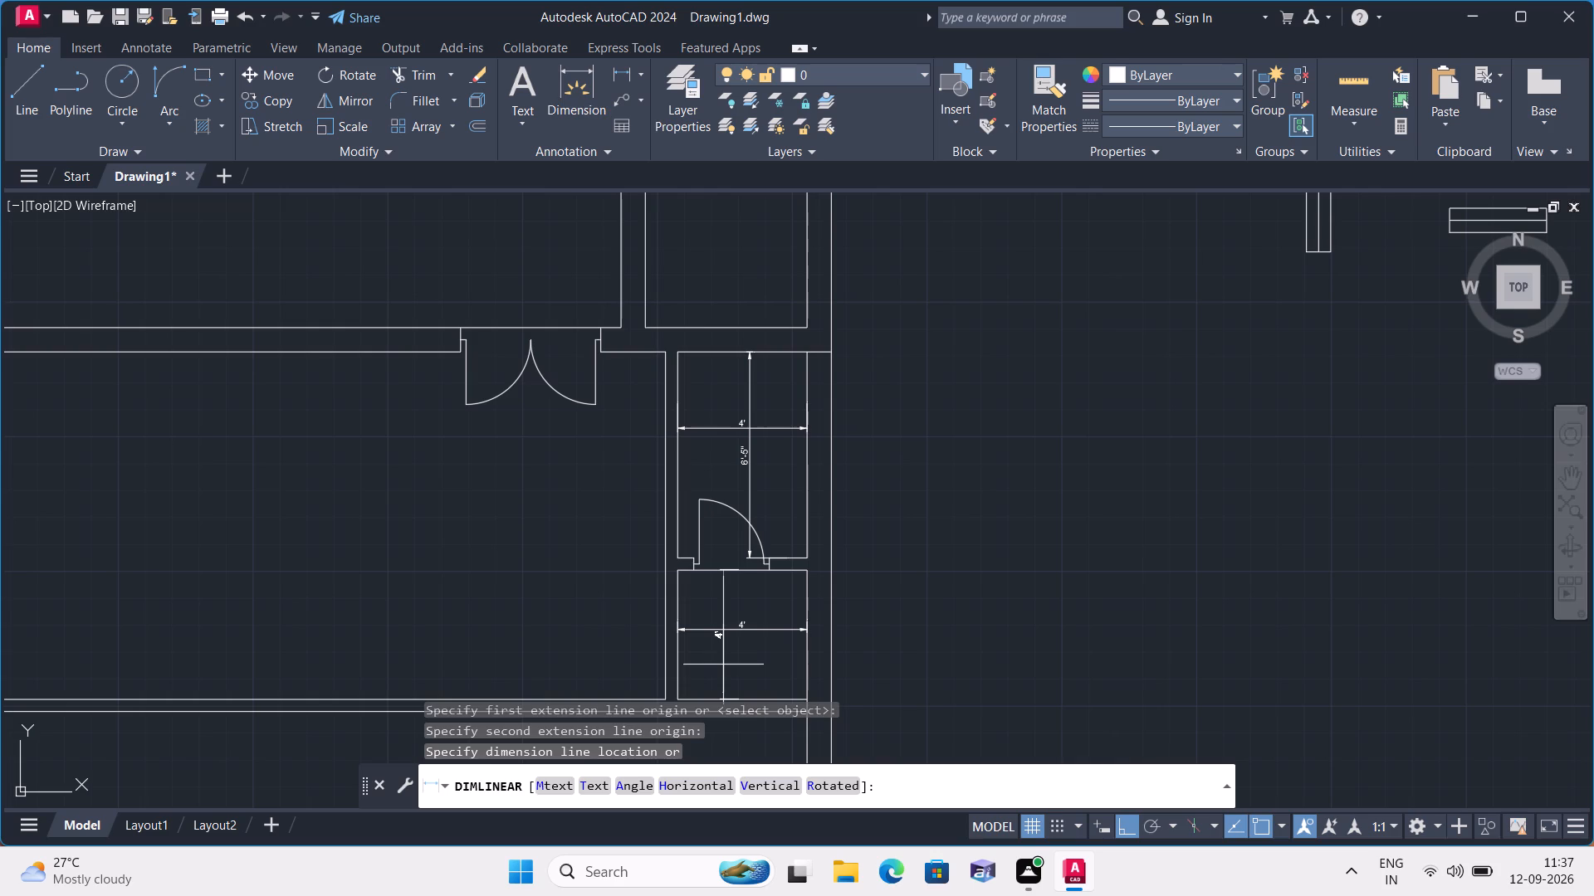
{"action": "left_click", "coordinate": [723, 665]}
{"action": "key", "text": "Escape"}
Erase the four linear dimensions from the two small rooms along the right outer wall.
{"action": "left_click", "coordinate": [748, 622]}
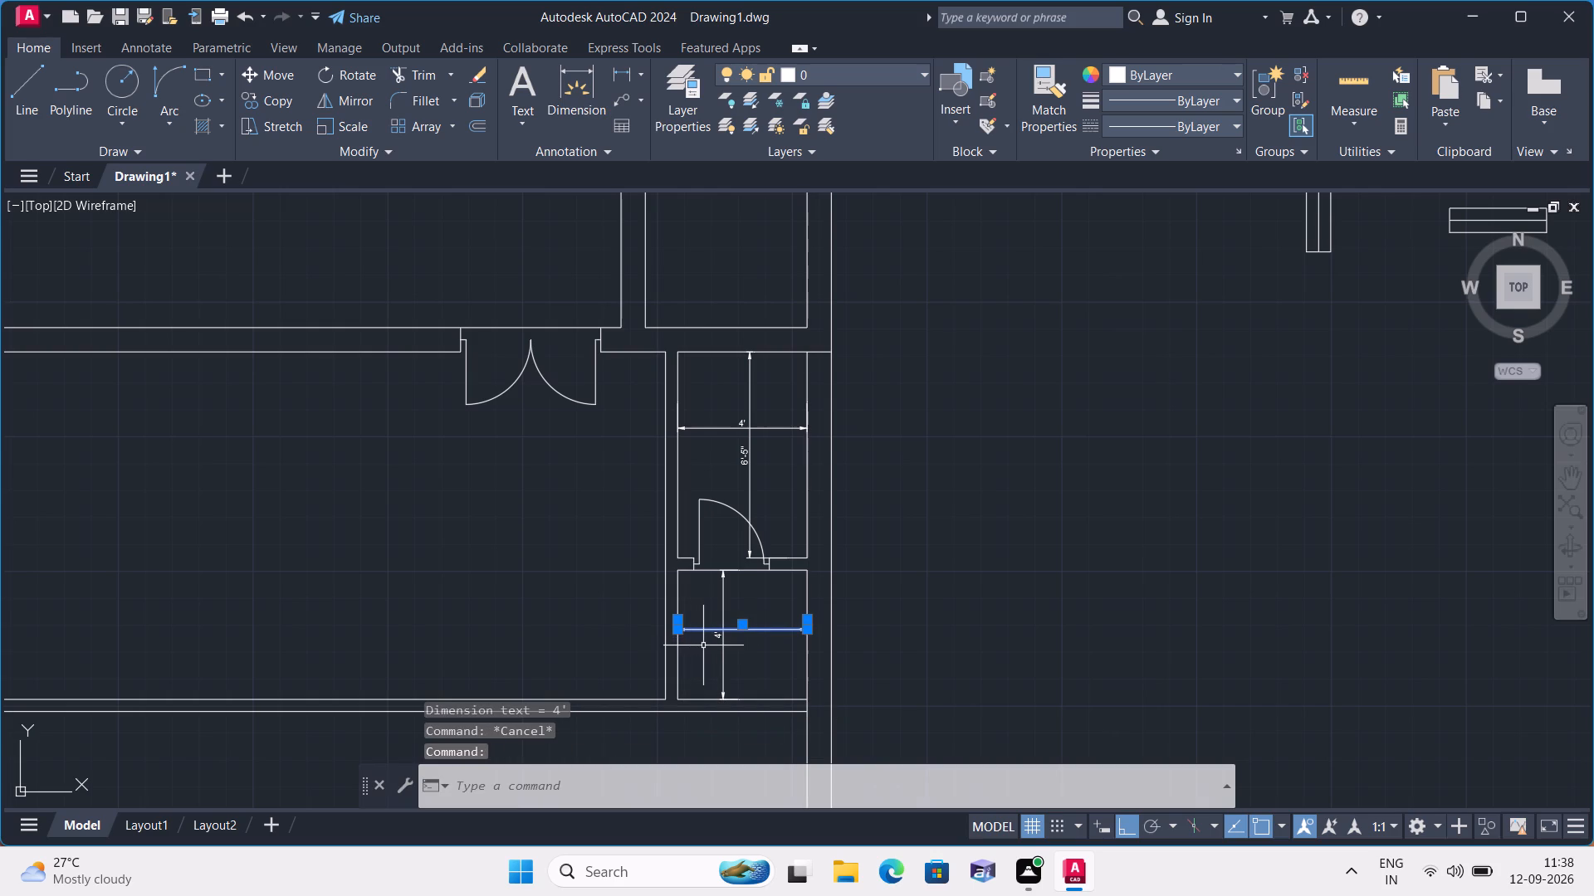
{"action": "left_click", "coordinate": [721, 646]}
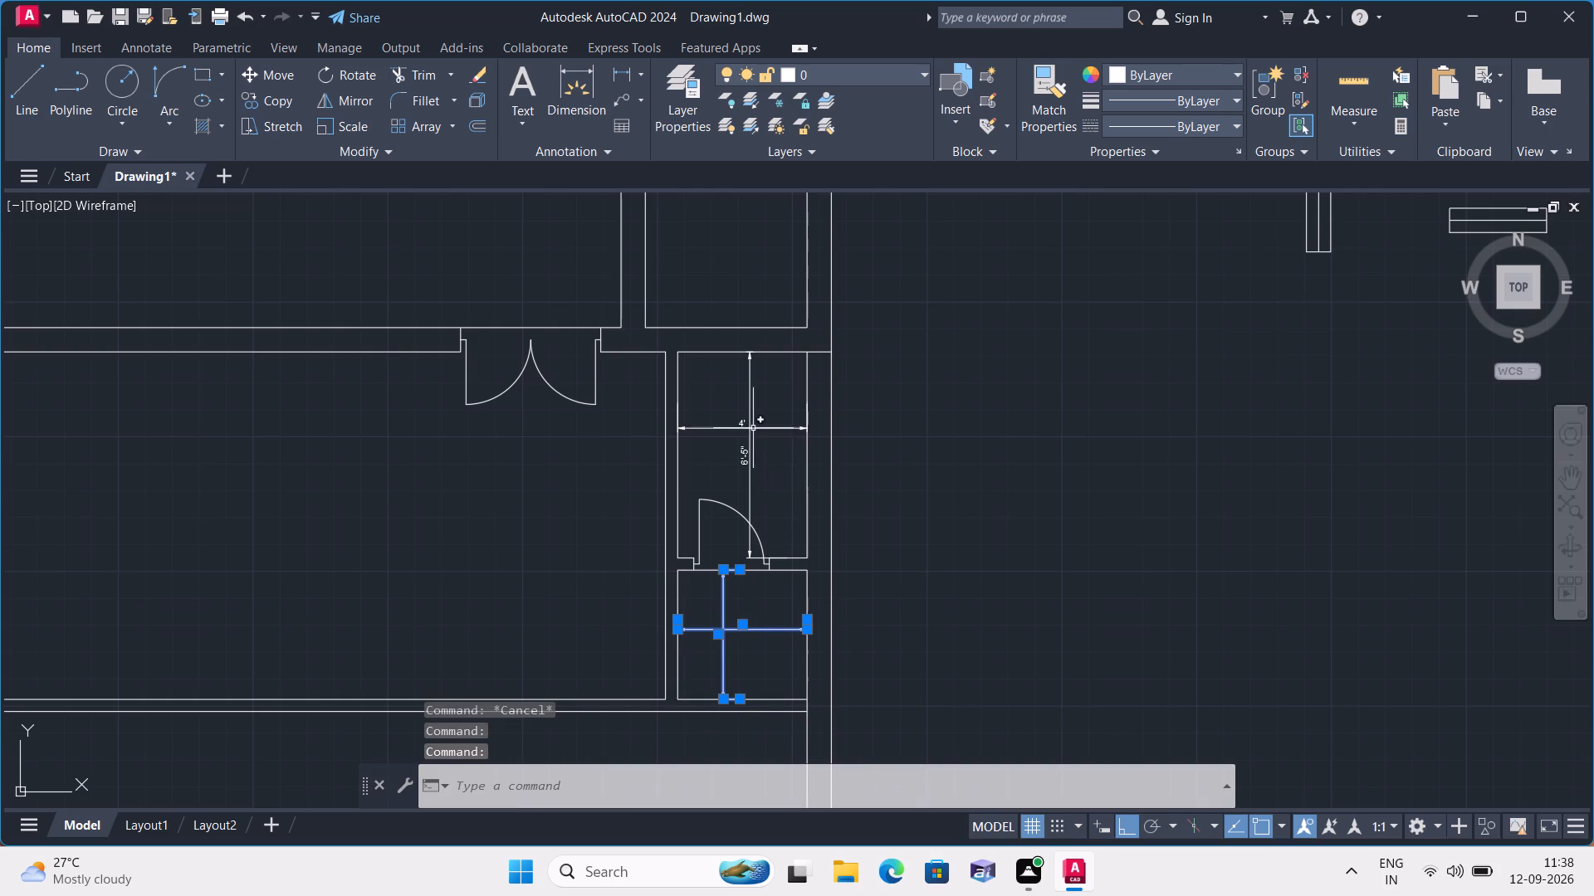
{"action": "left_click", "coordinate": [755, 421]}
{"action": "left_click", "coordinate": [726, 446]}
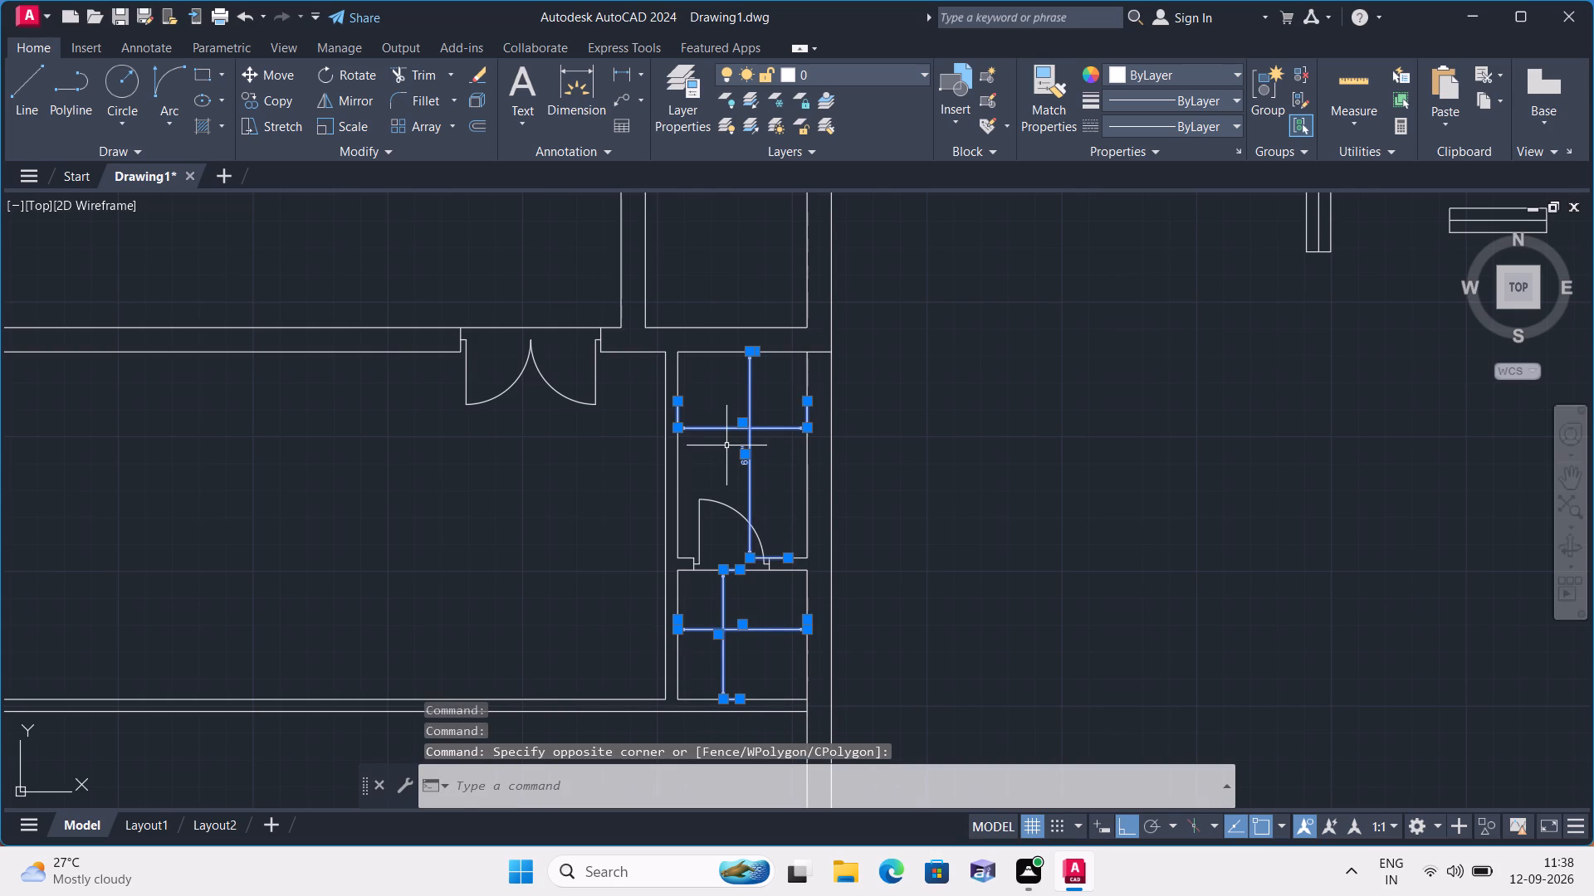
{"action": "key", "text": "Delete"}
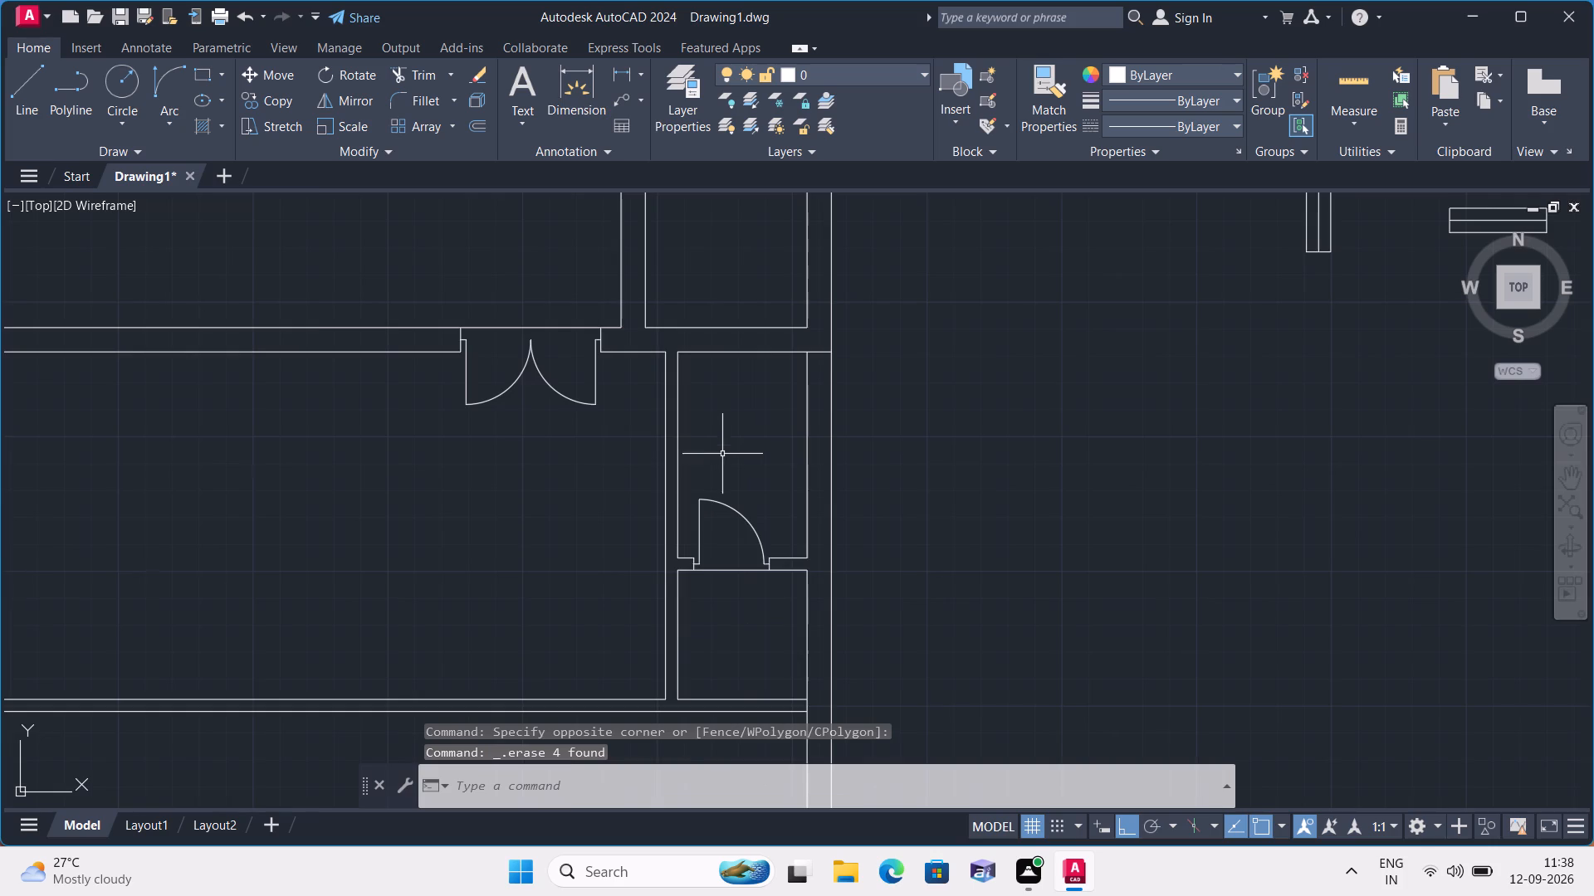
Offset the inner face of the right outer wall 13' inward across the large lower-right room.
{"action": "scroll", "coordinate": [648, 535], "scroll_direction": "down", "scroll_amount": 2}
{"action": "middle_click_drag", "start_coordinate": [597, 558], "coordinate": [594, 436]}
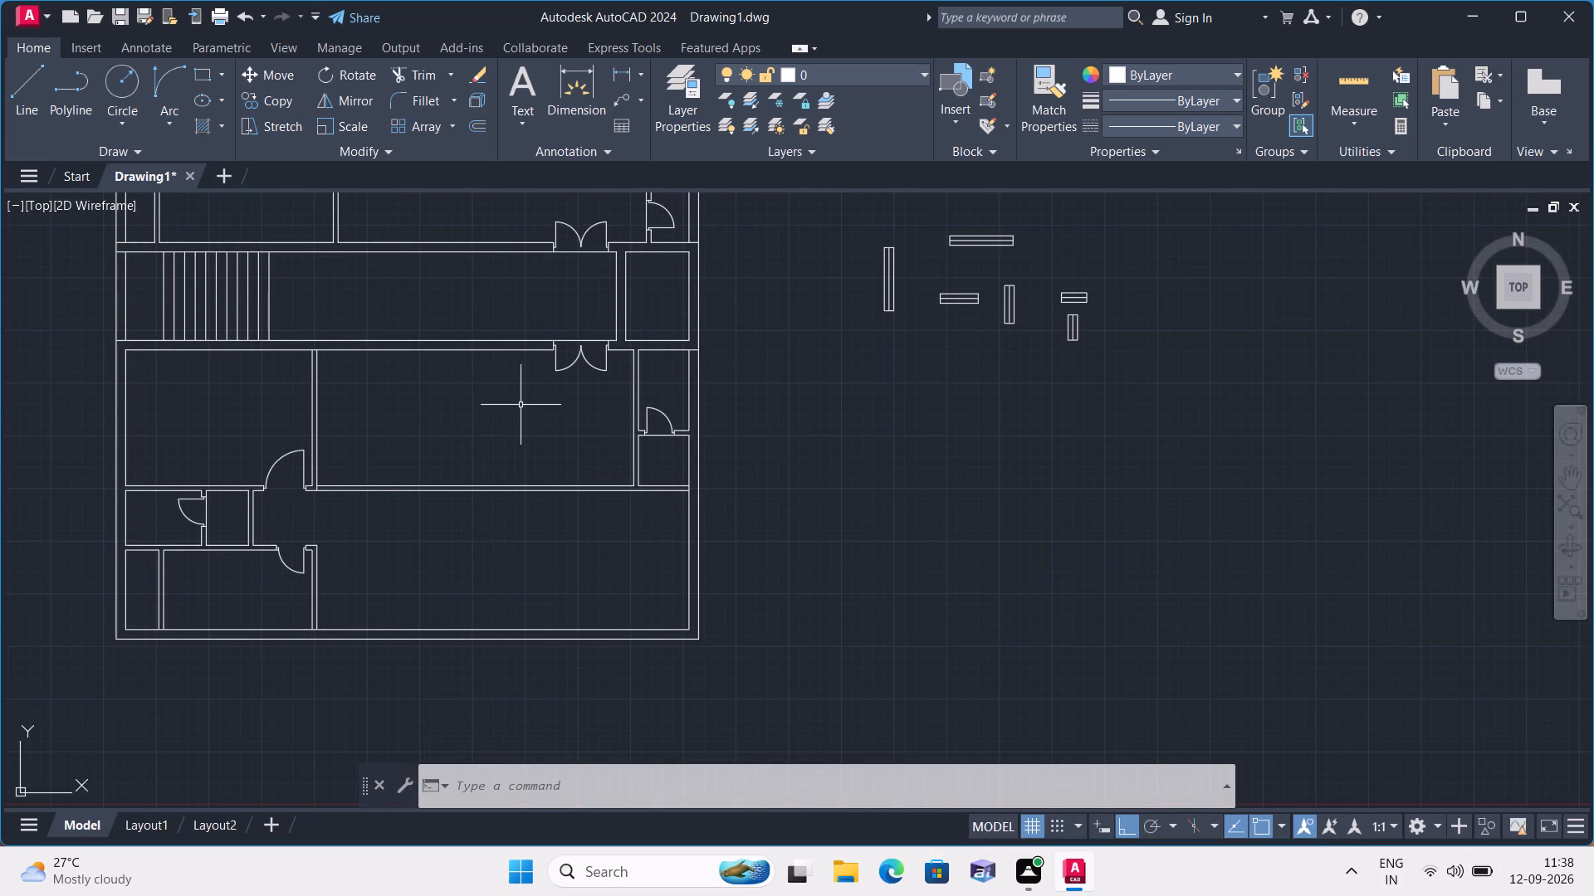
{"action": "type", "text": "offset"}
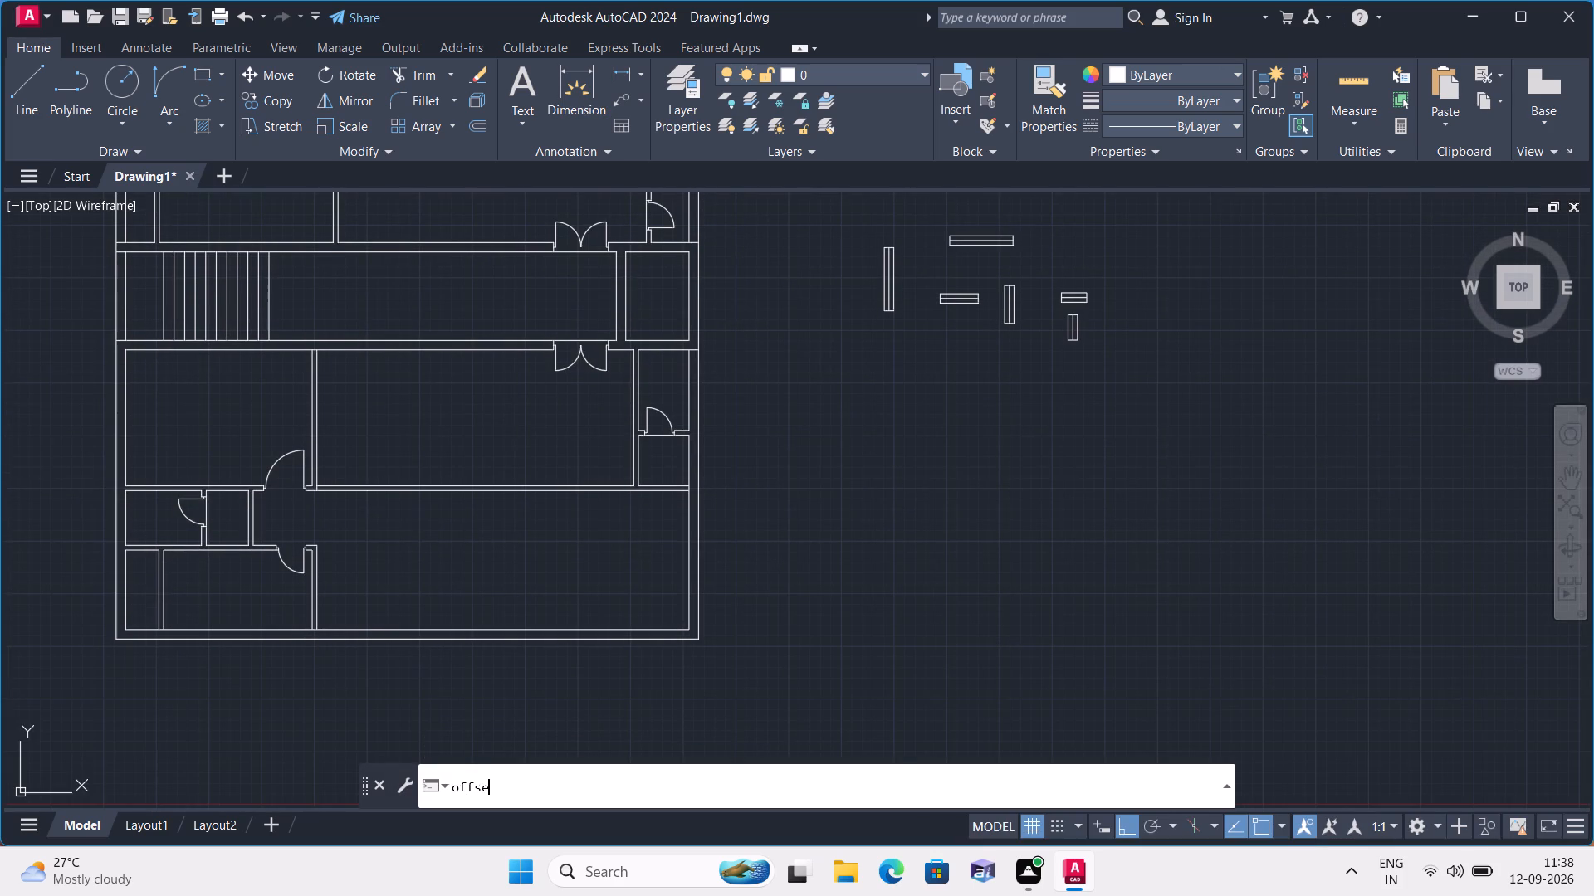
{"action": "key", "text": "space"}
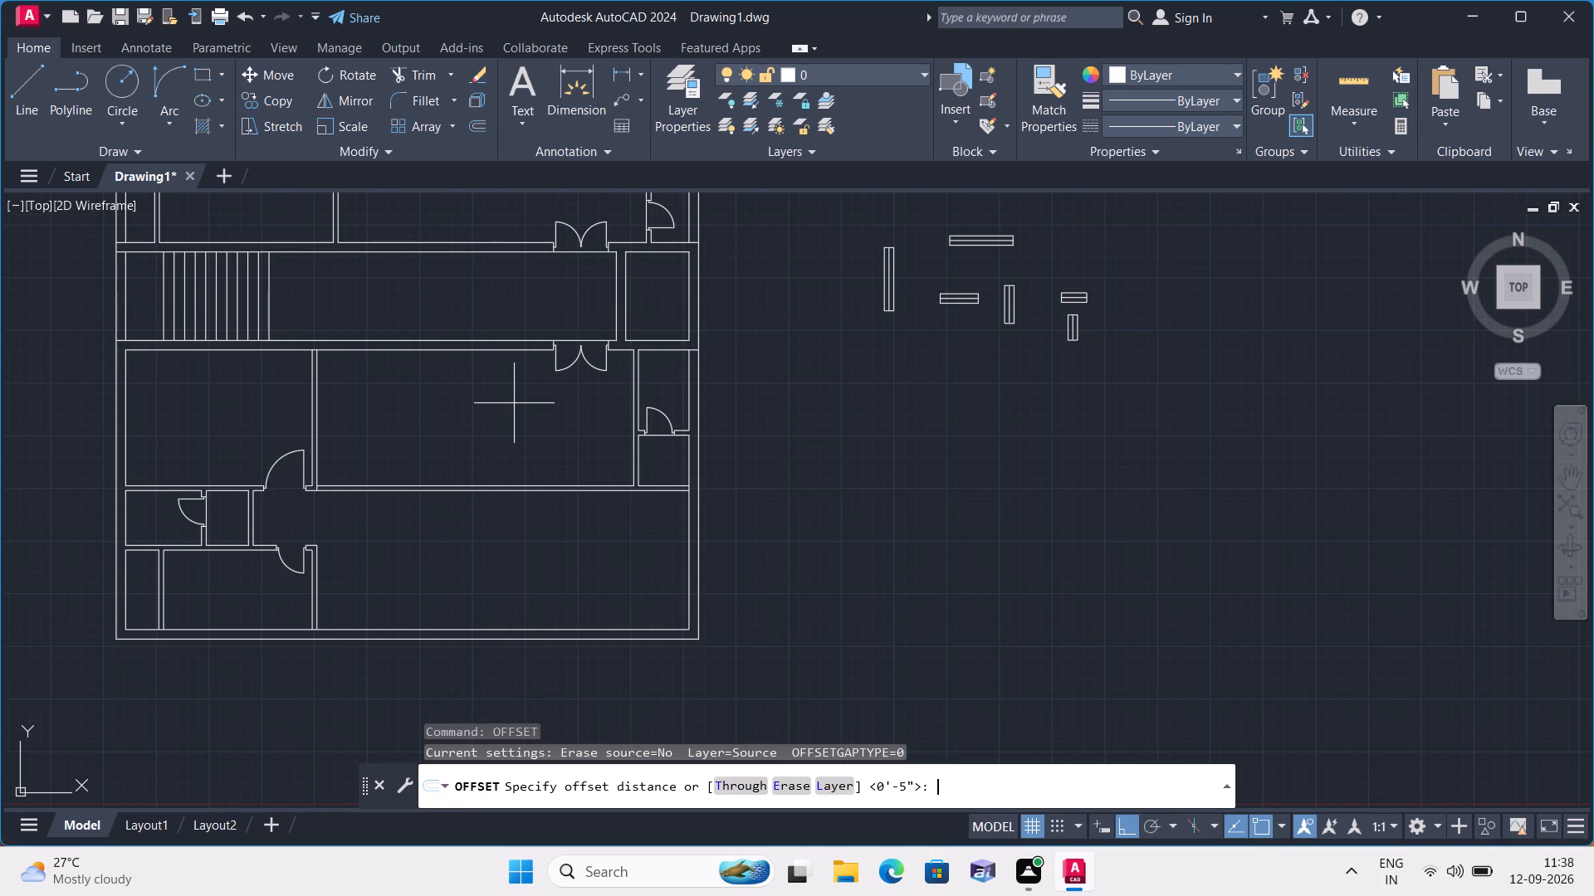
{"action": "type", "text": "13'"}
{"action": "key", "text": "space"}
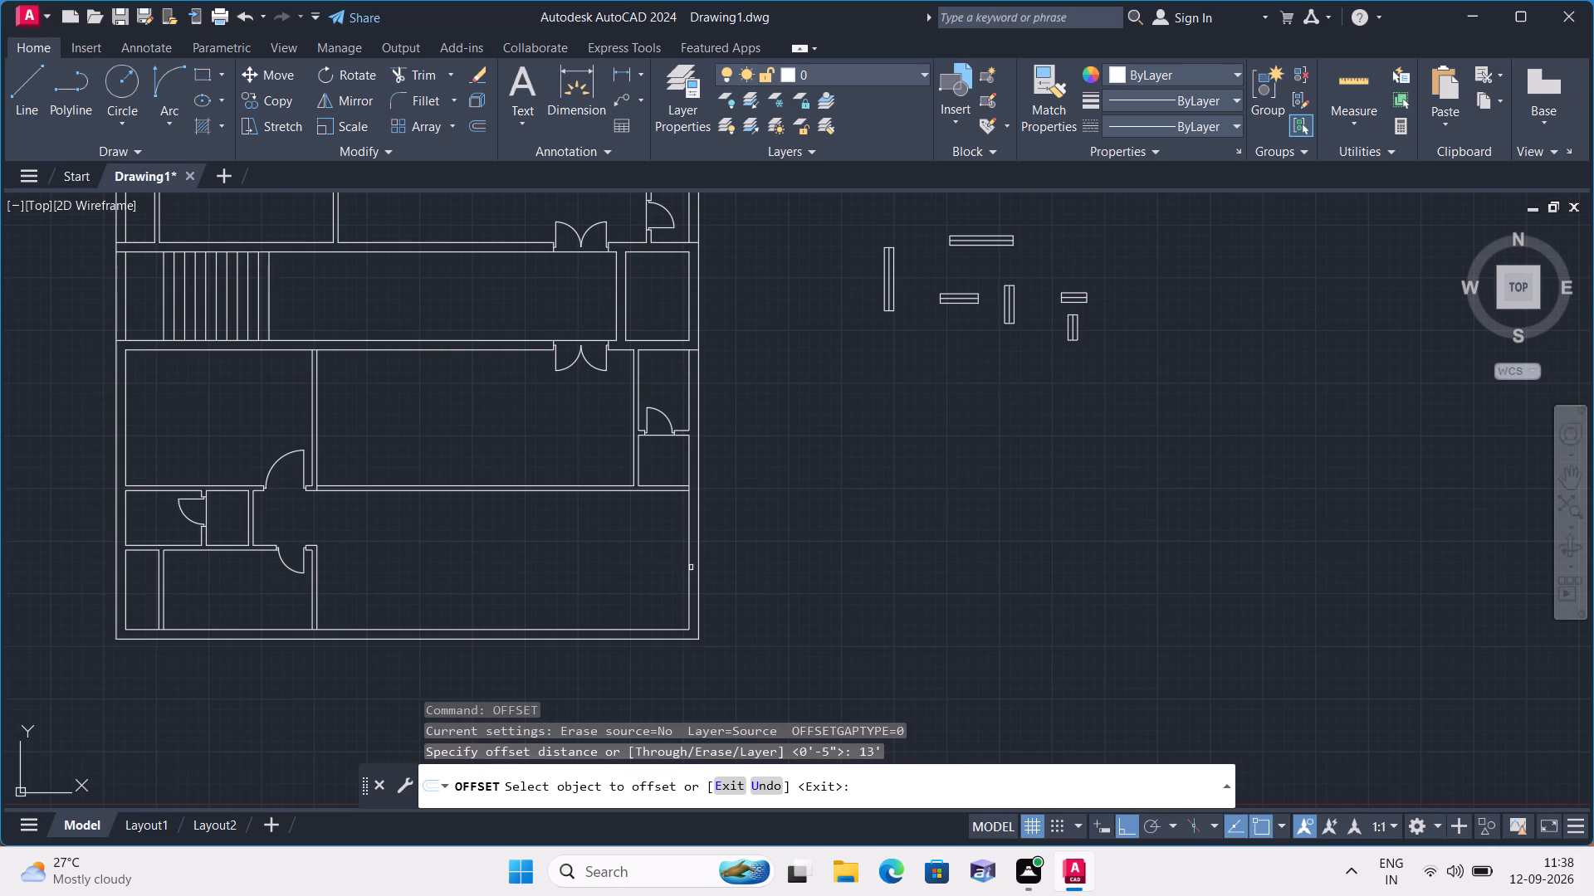
{"action": "left_click", "coordinate": [688, 563]}
{"action": "left_click", "coordinate": [541, 549]}
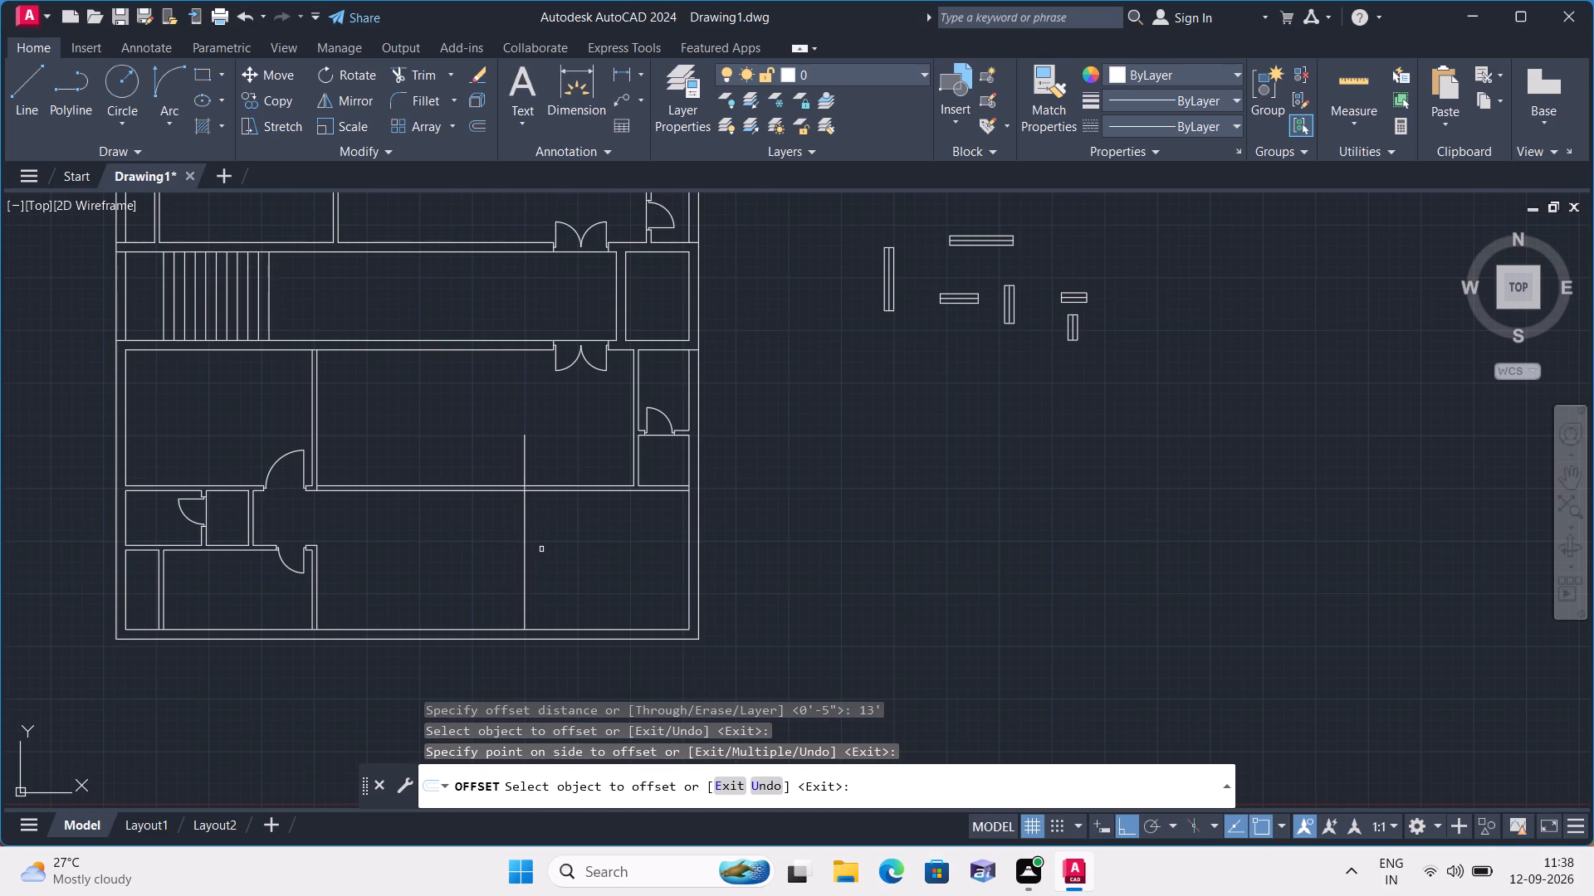
{"action": "key", "text": "space"}
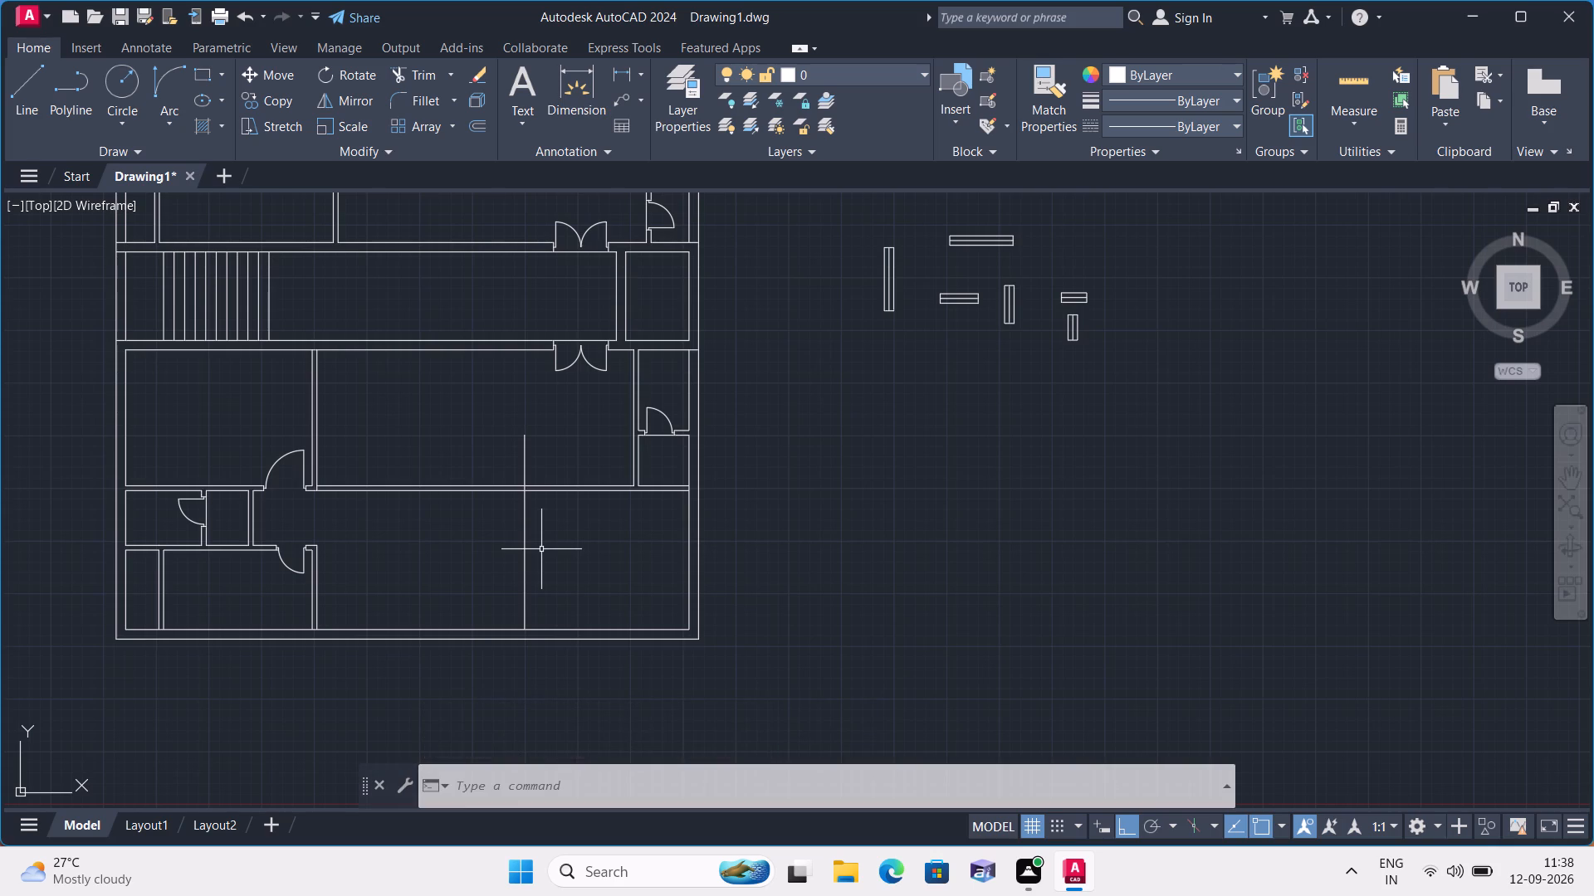
Offset the new partition line 4.5" to the left to give the partition its thickness.
{"action": "key", "text": "space"}
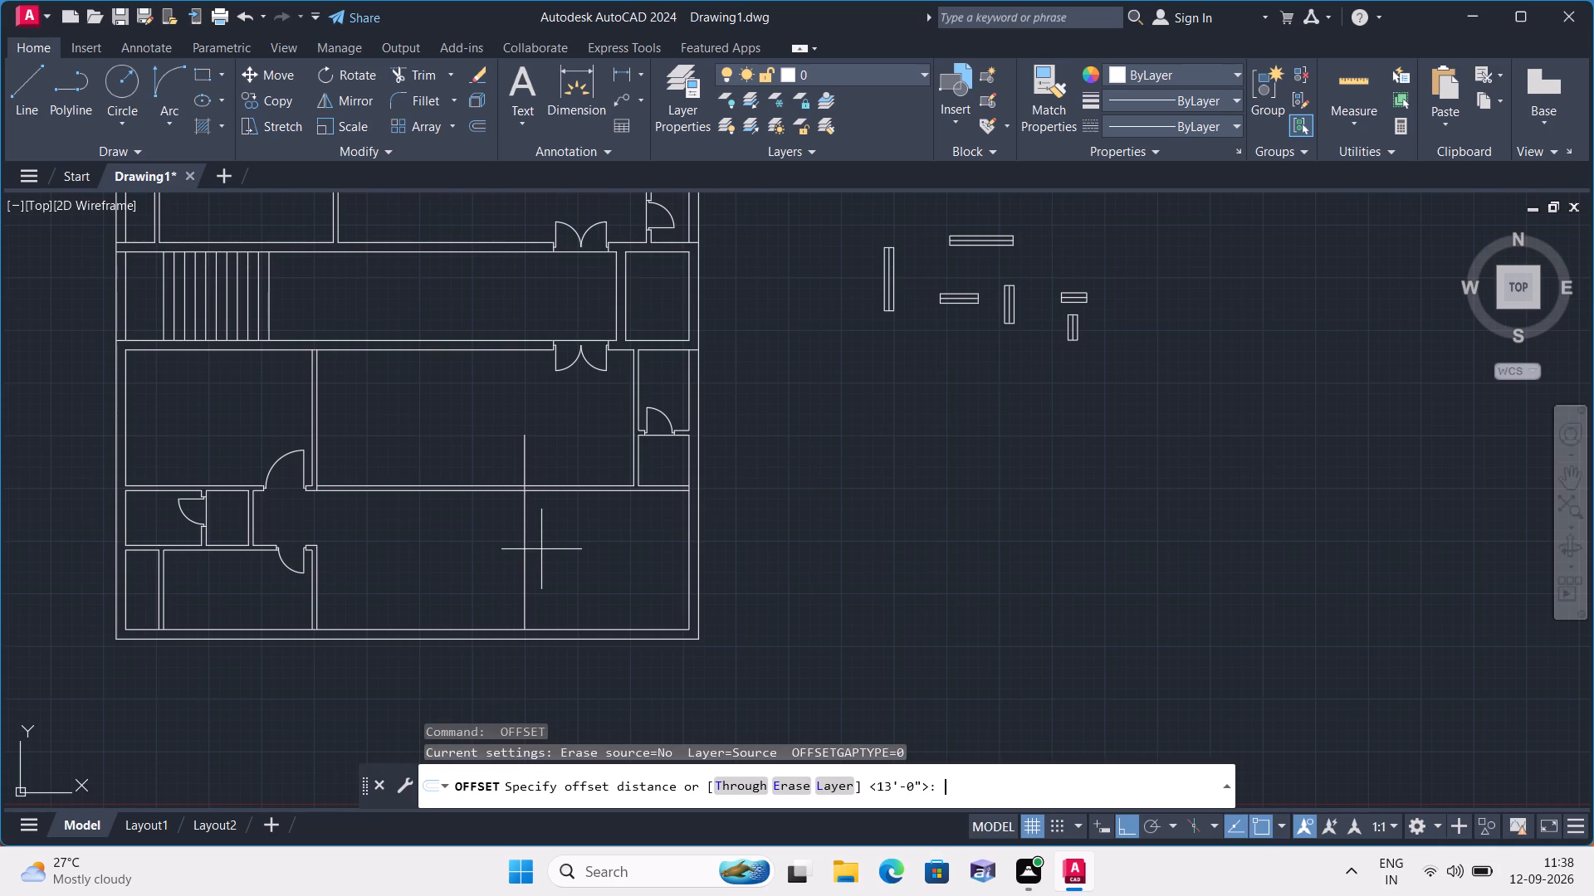
{"action": "type", "text": "4.5\""}
{"action": "key", "text": "space"}
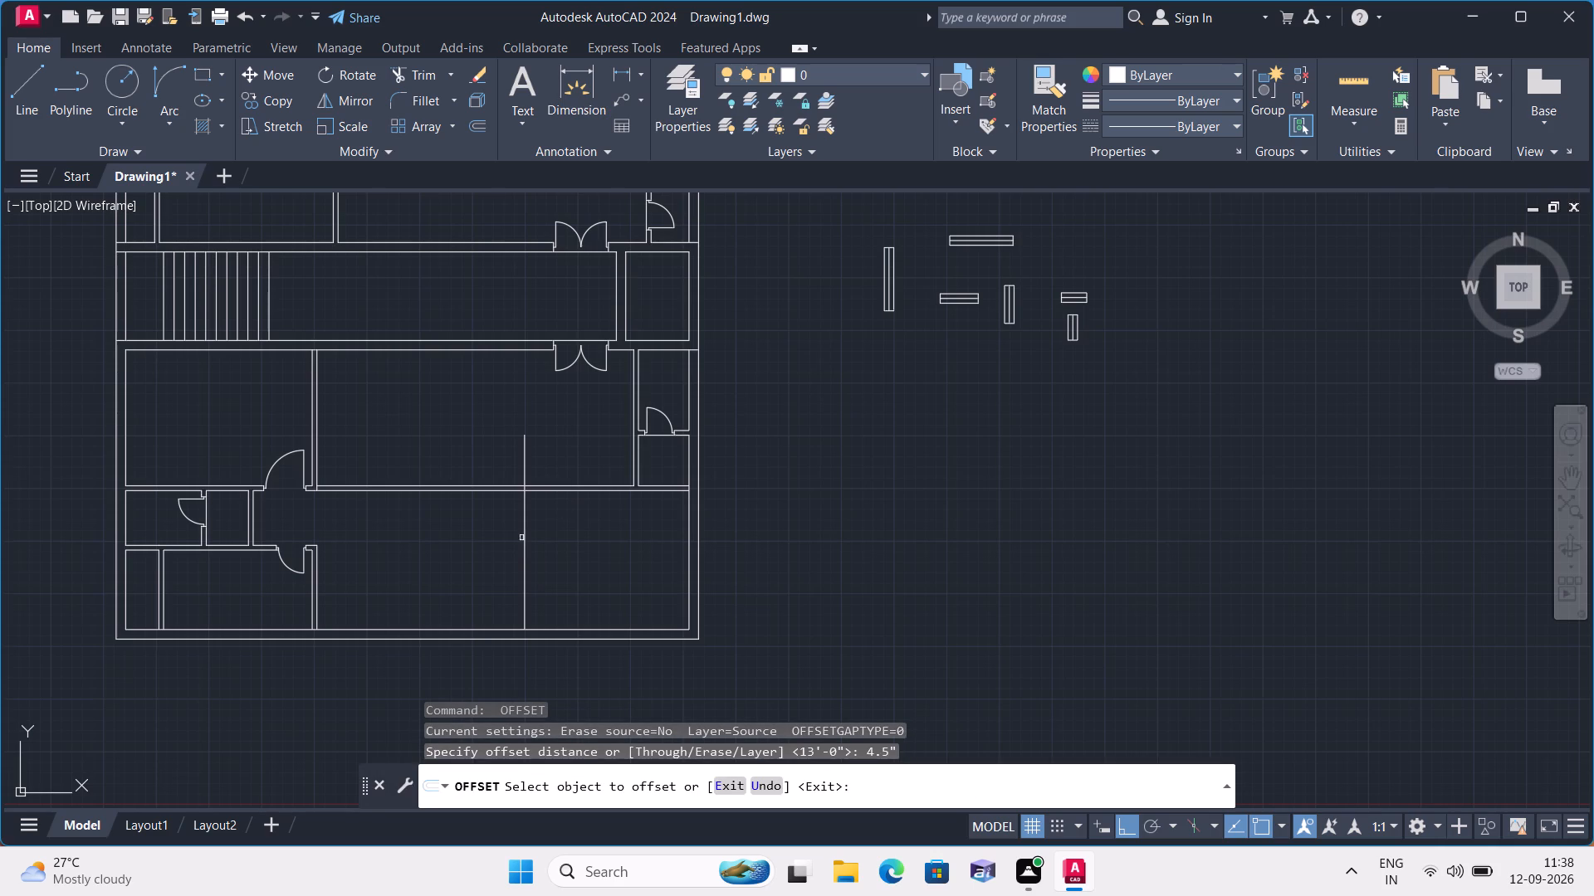
{"action": "left_click", "coordinate": [522, 539]}
{"action": "left_click", "coordinate": [489, 538]}
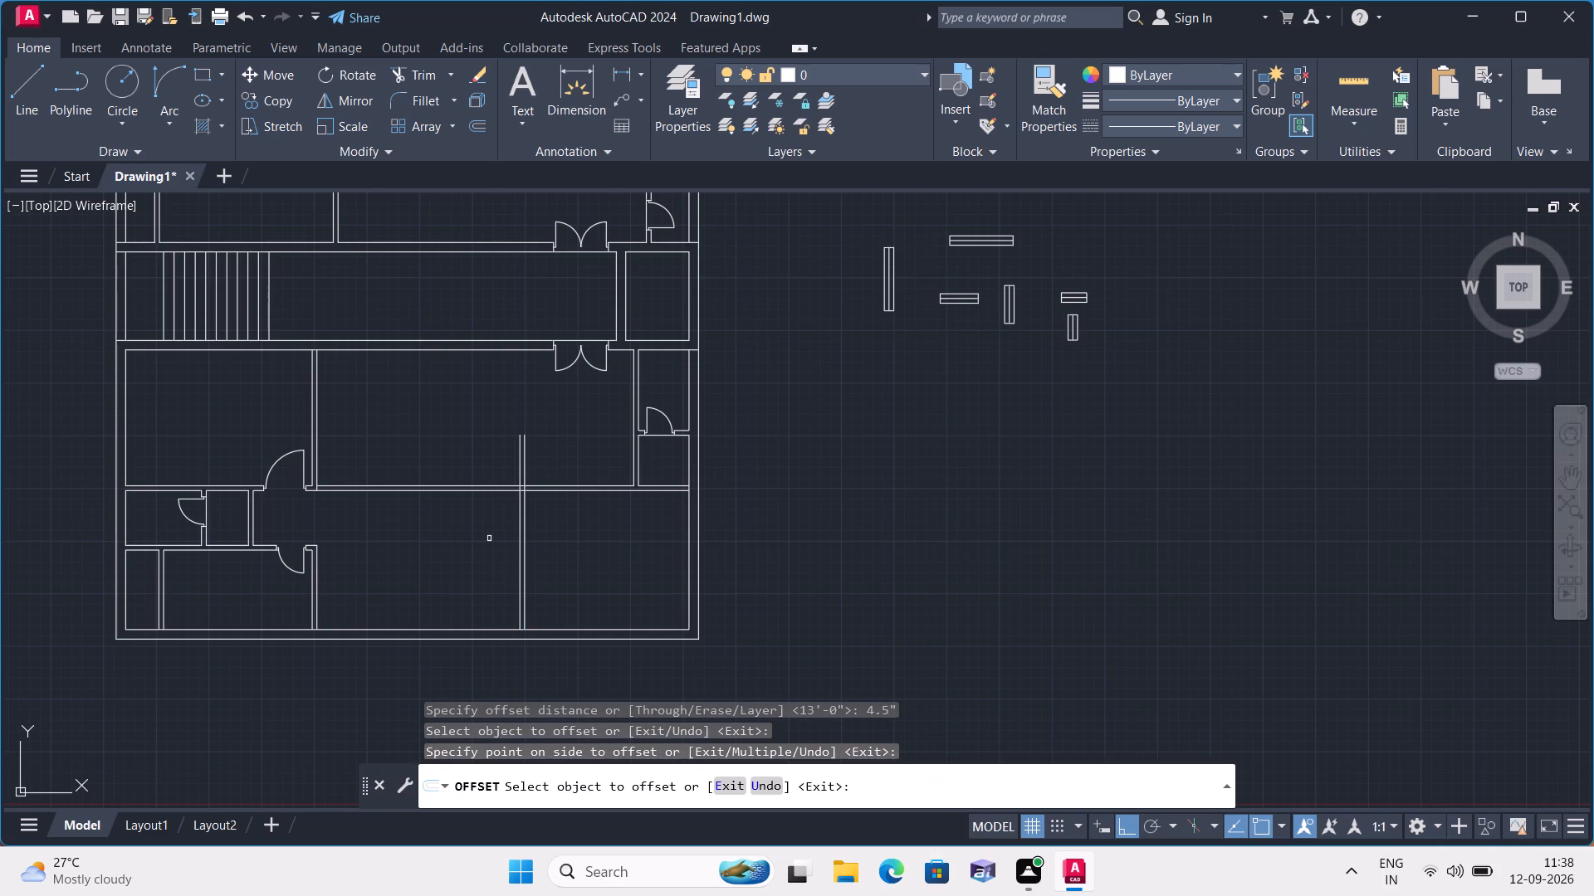
{"action": "key", "text": "space"}
{"action": "type", "text": "tri"}
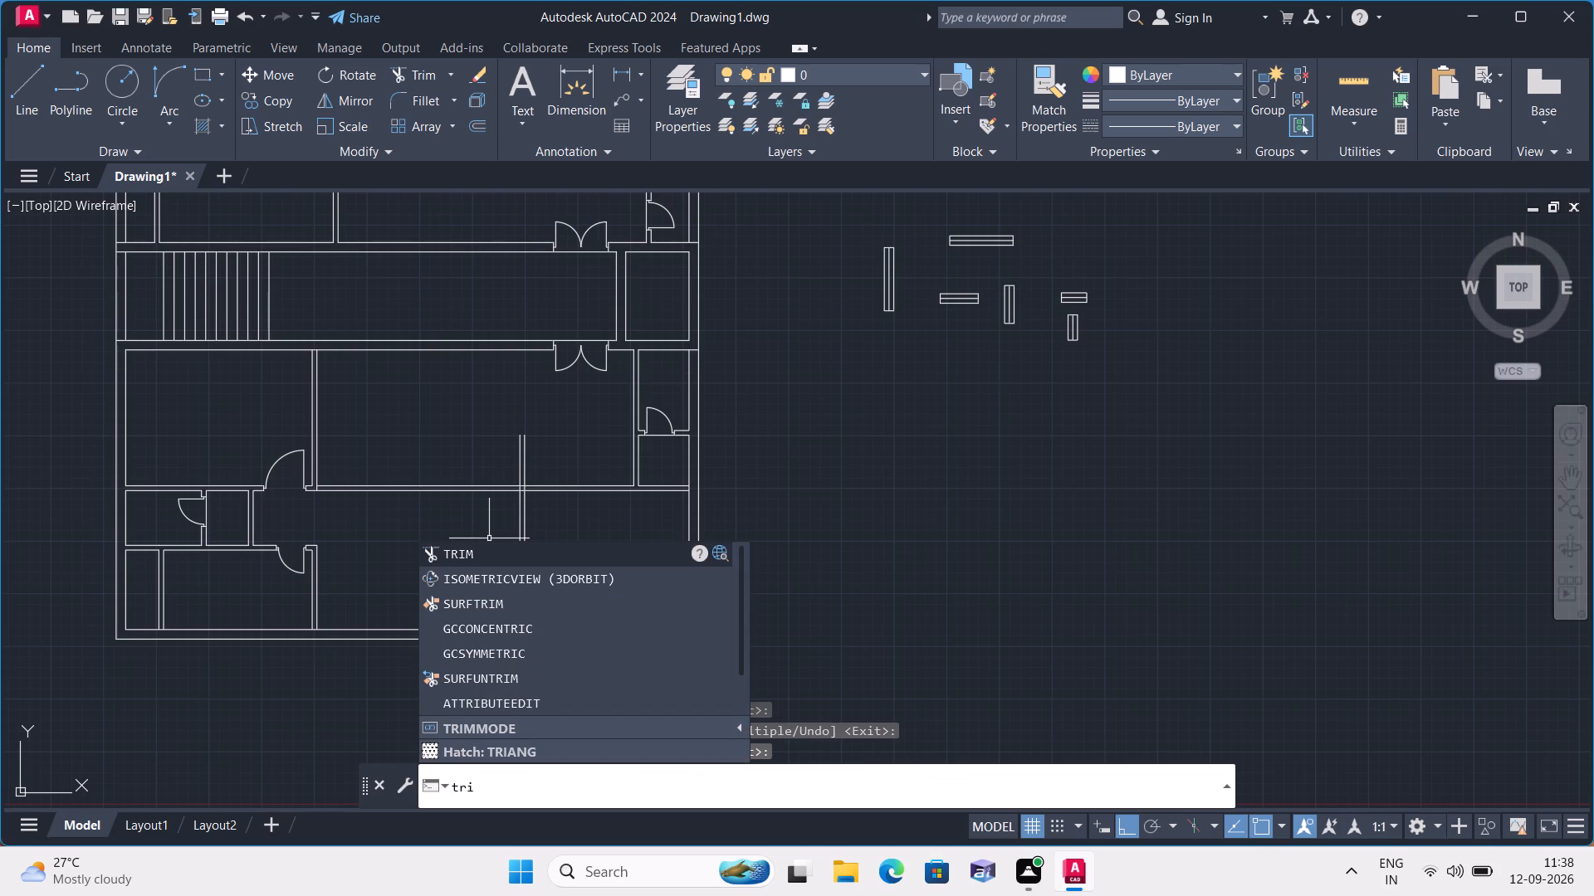
{"action": "key", "text": "Escape"}
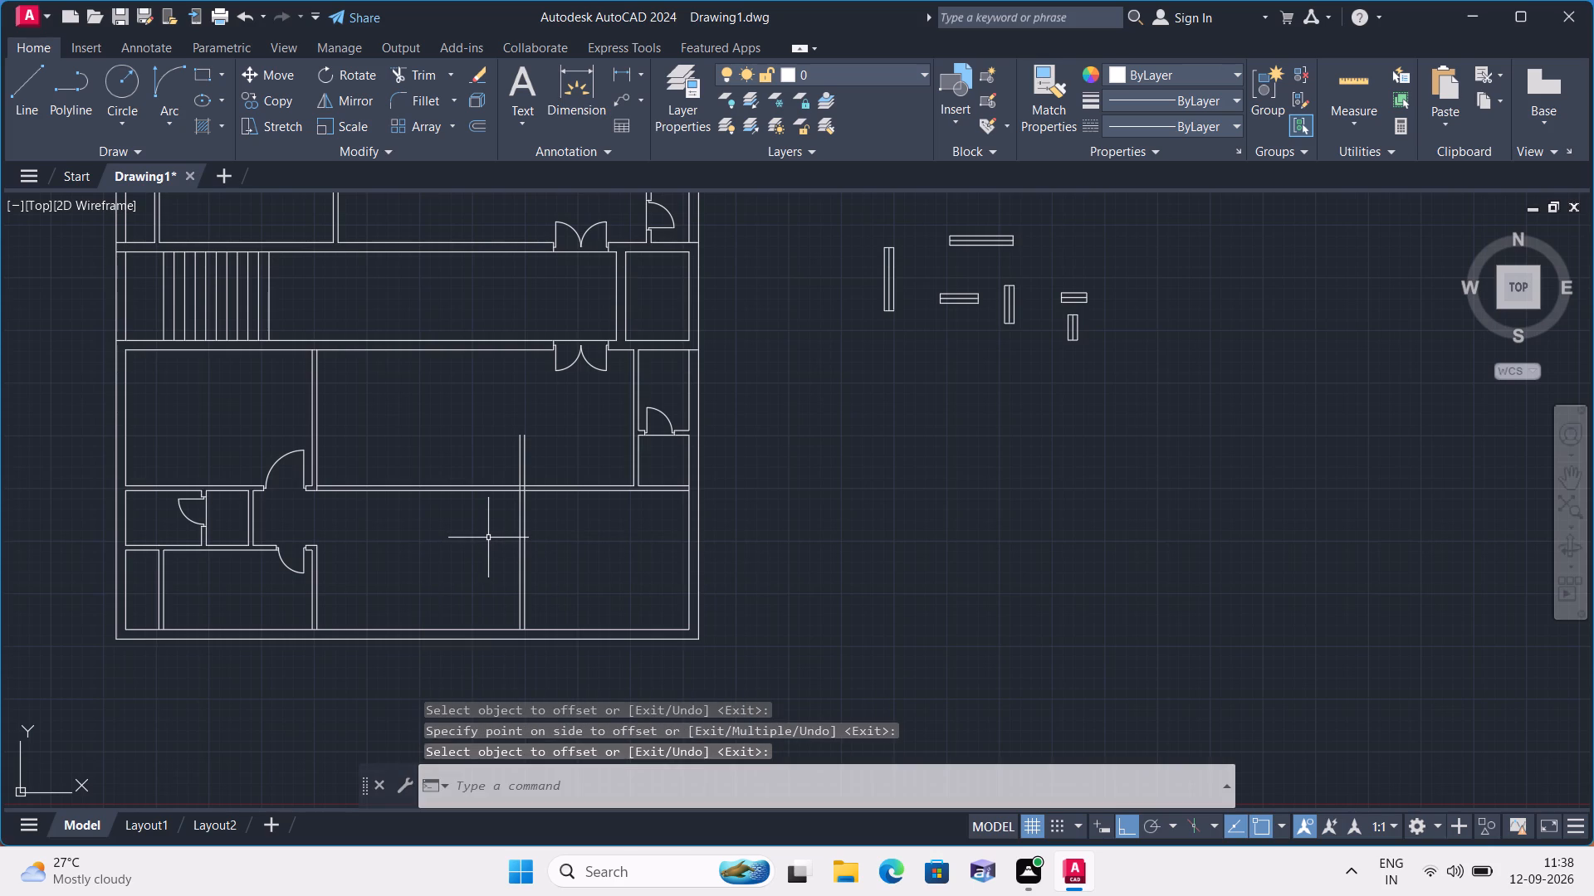
Draw the upper door jamb line across the new partition, 6" below its junction with the horizontal wall.
{"action": "type", "text": "l"}
{"action": "key", "text": "space"}
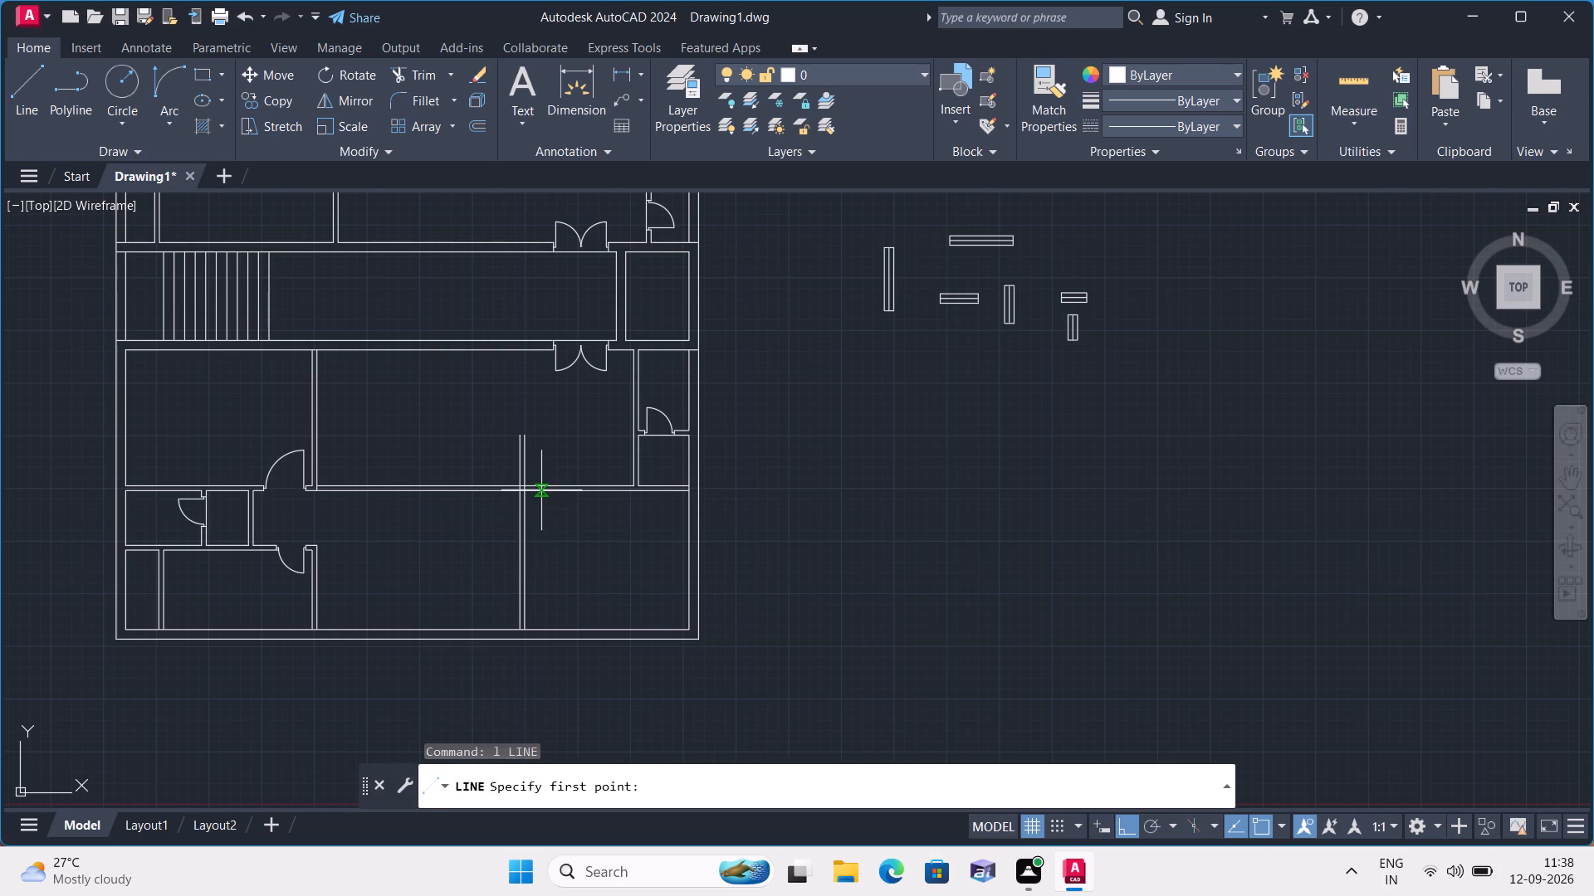
{"action": "scroll", "coordinate": [541, 489], "scroll_direction": "up", "scroll_amount": 2}
{"action": "left_click", "coordinate": [500, 494]}
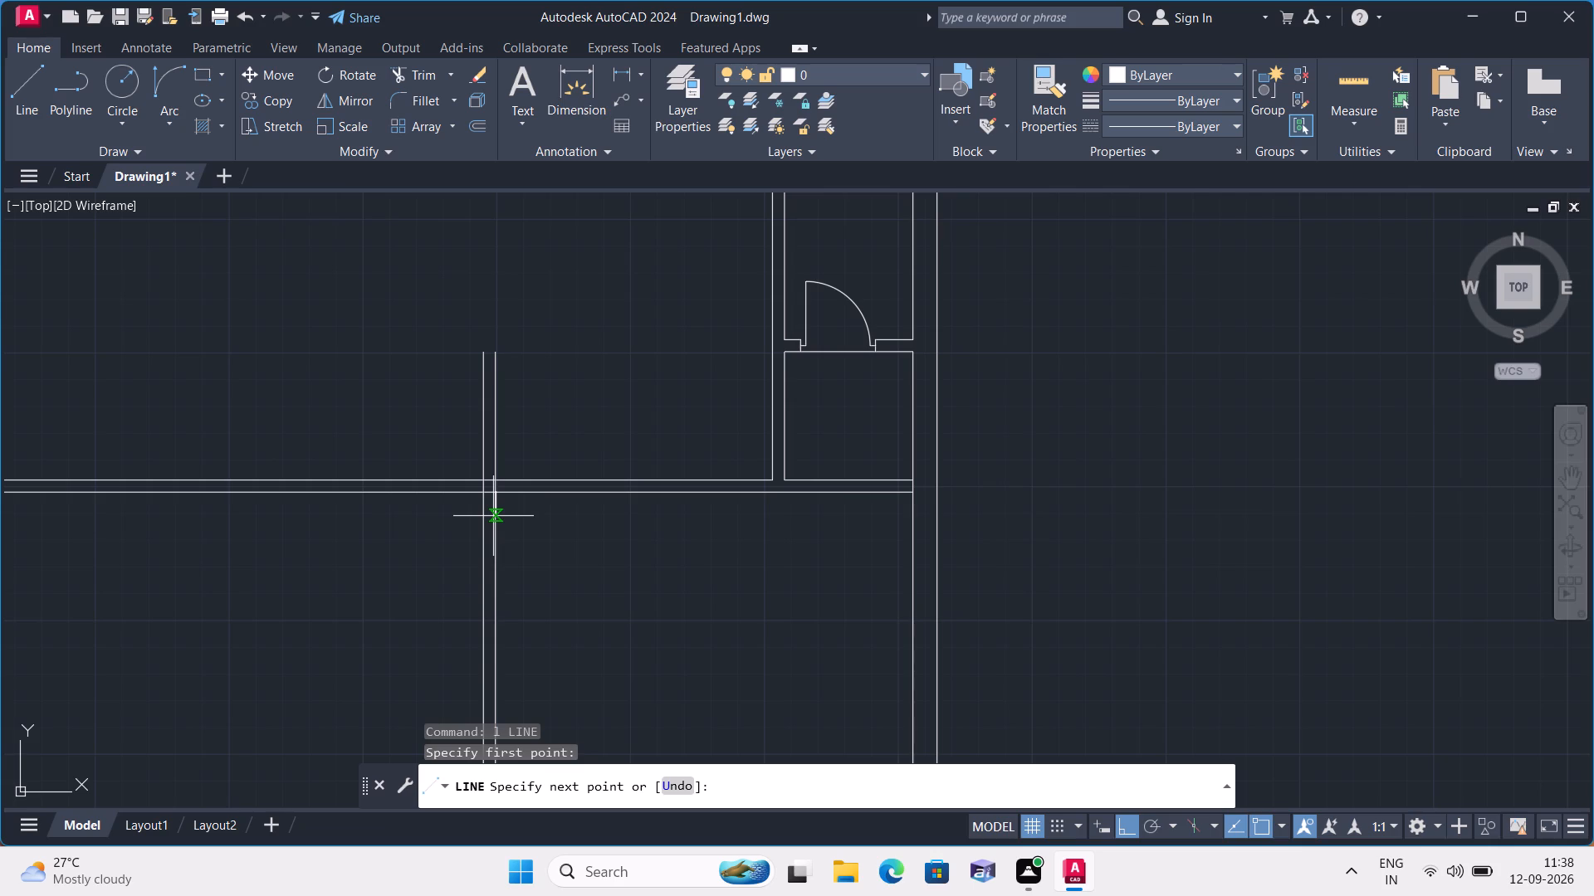
{"action": "type", "text": "6\""}
{"action": "key", "text": "space"}
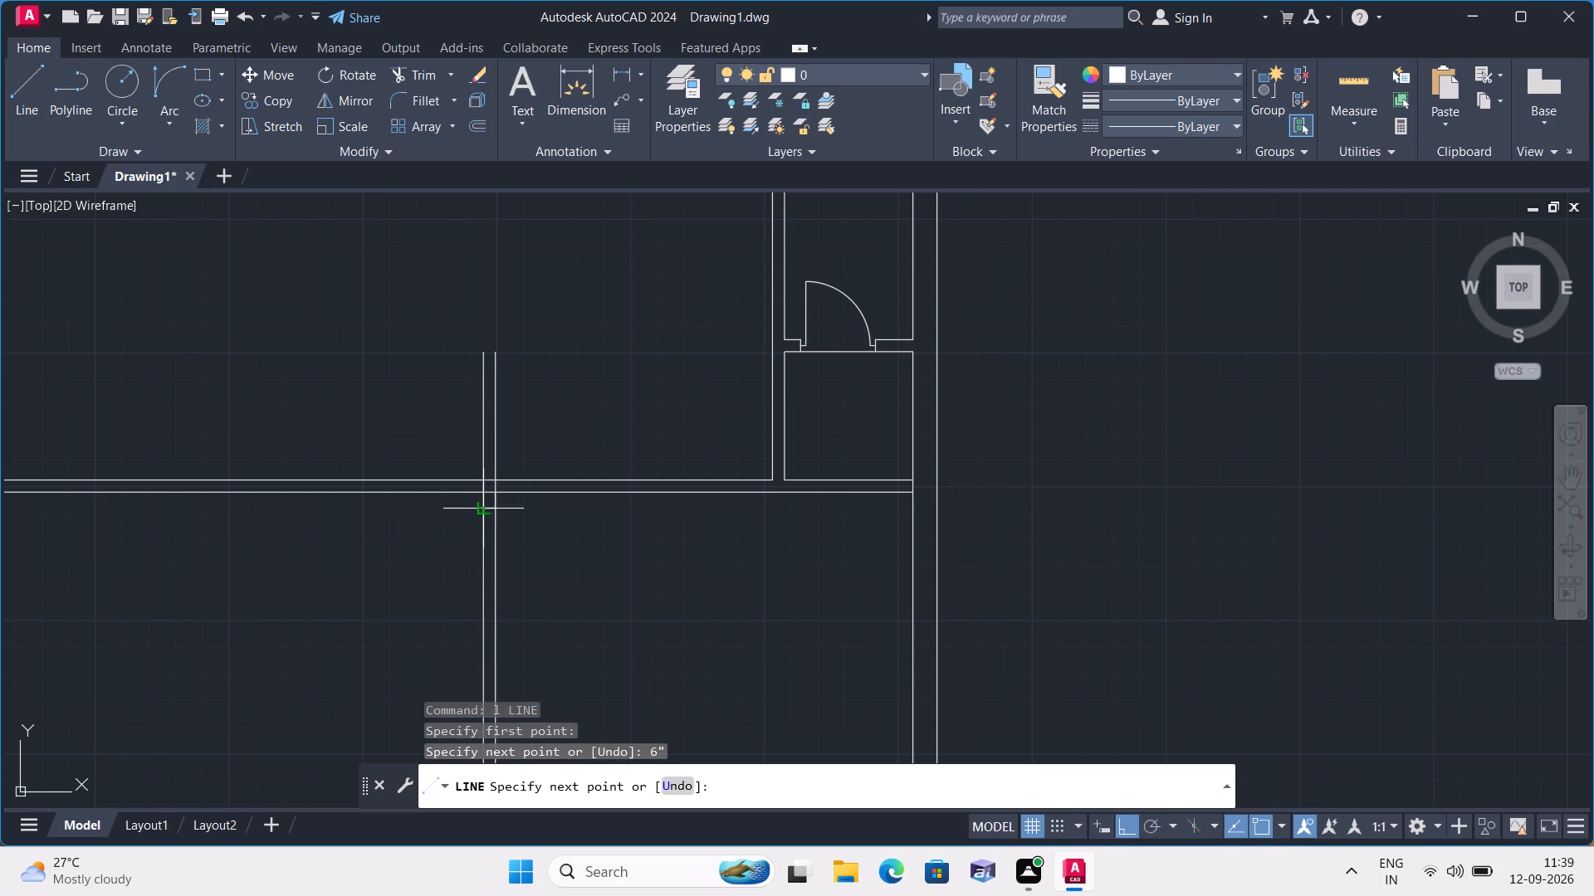
{"action": "left_click", "coordinate": [485, 509]}
{"action": "key", "text": "space"}
Draw a line down inside the partition from the upper jamb's midpoint in segments of 2", 2' and 2".
{"action": "key", "text": "space"}
{"action": "left_click", "coordinate": [491, 509]}
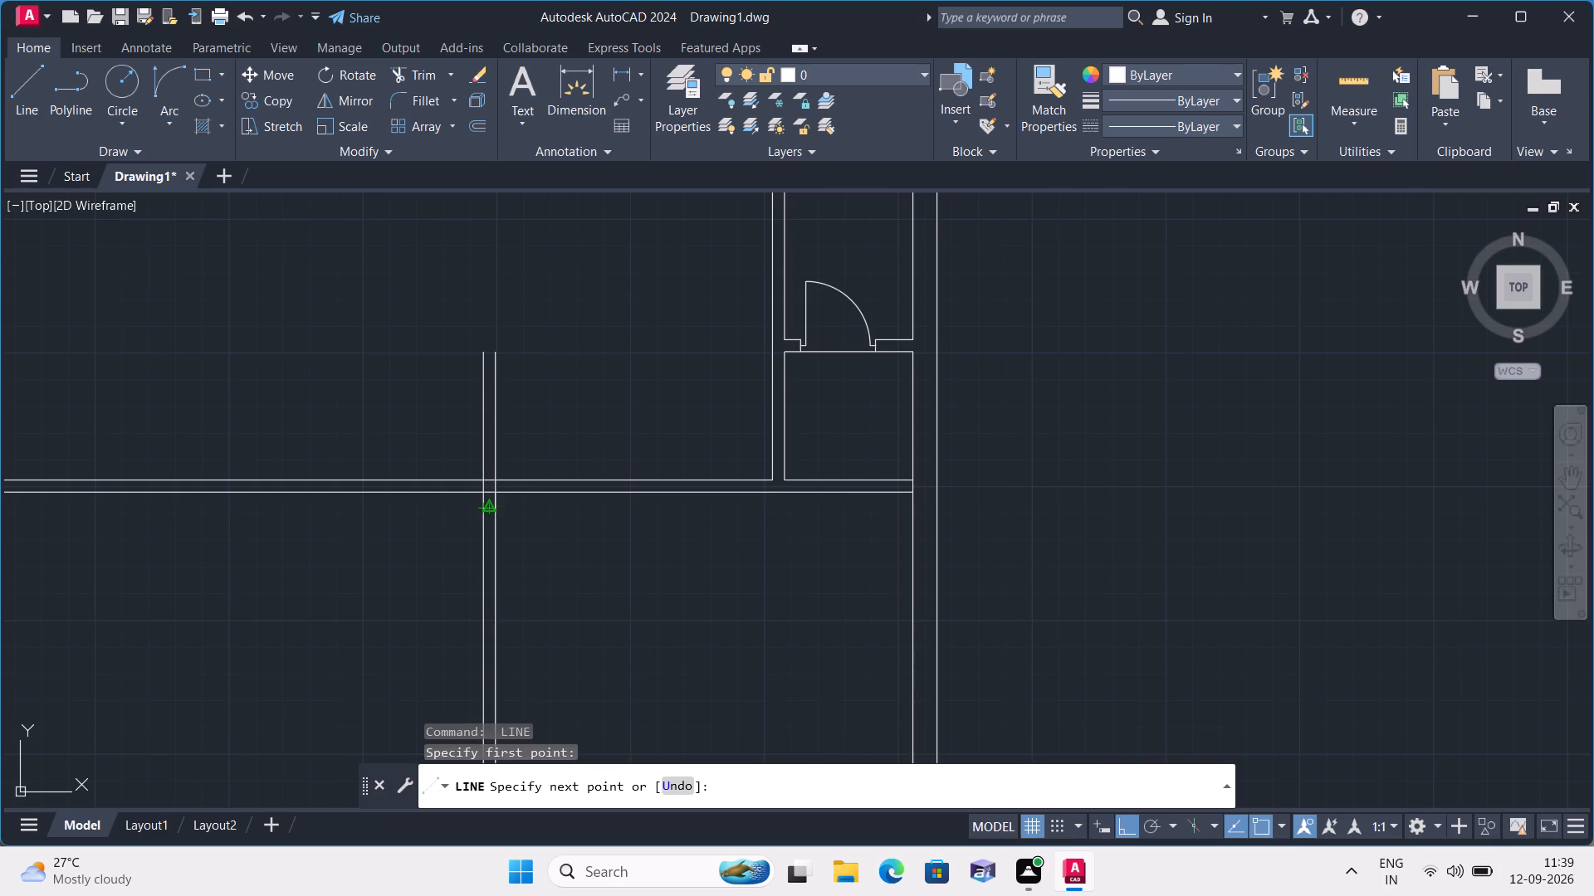
{"action": "type", "text": "2\""}
{"action": "key", "text": "space"}
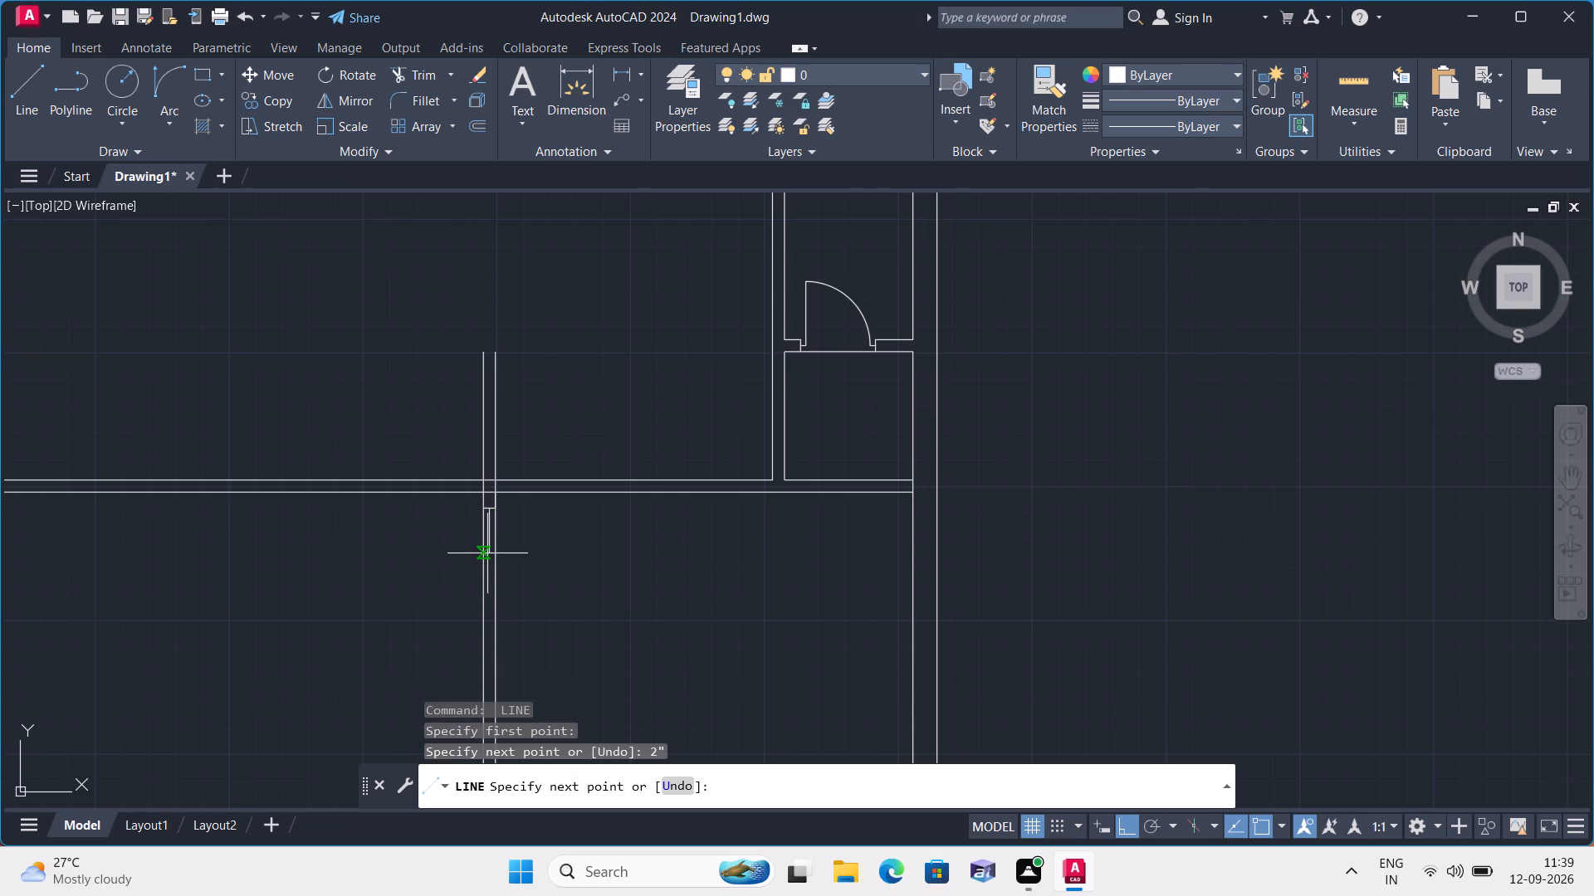
{"action": "key", "text": "2"}
{"action": "key", "text": "apostrophe"}
{"action": "key", "text": "space"}
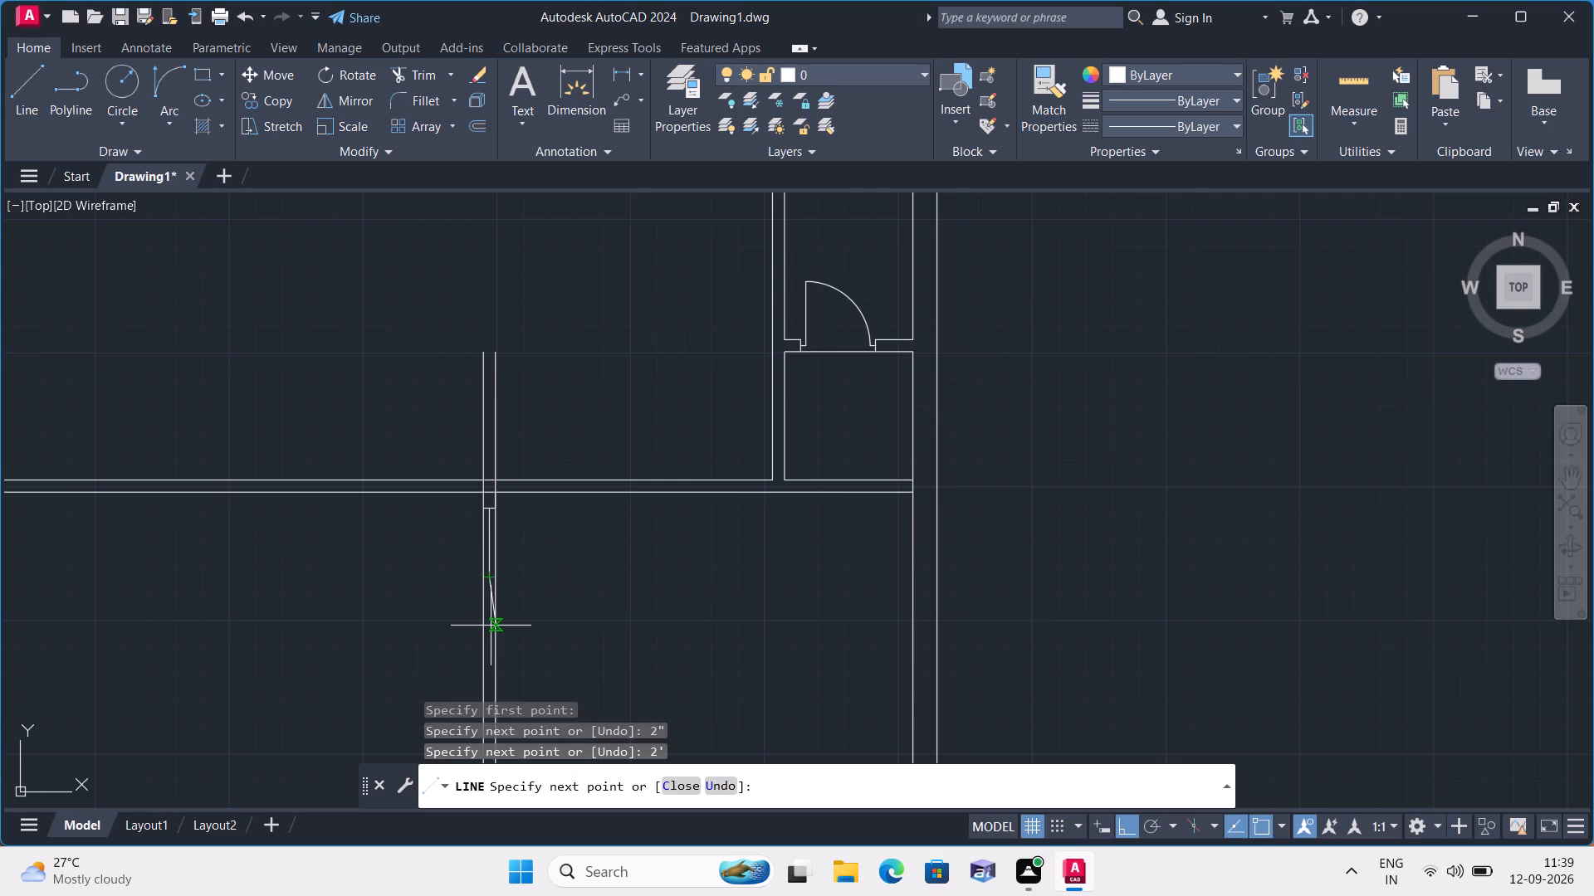
{"action": "type", "text": "2\""}
{"action": "key", "text": "space"}
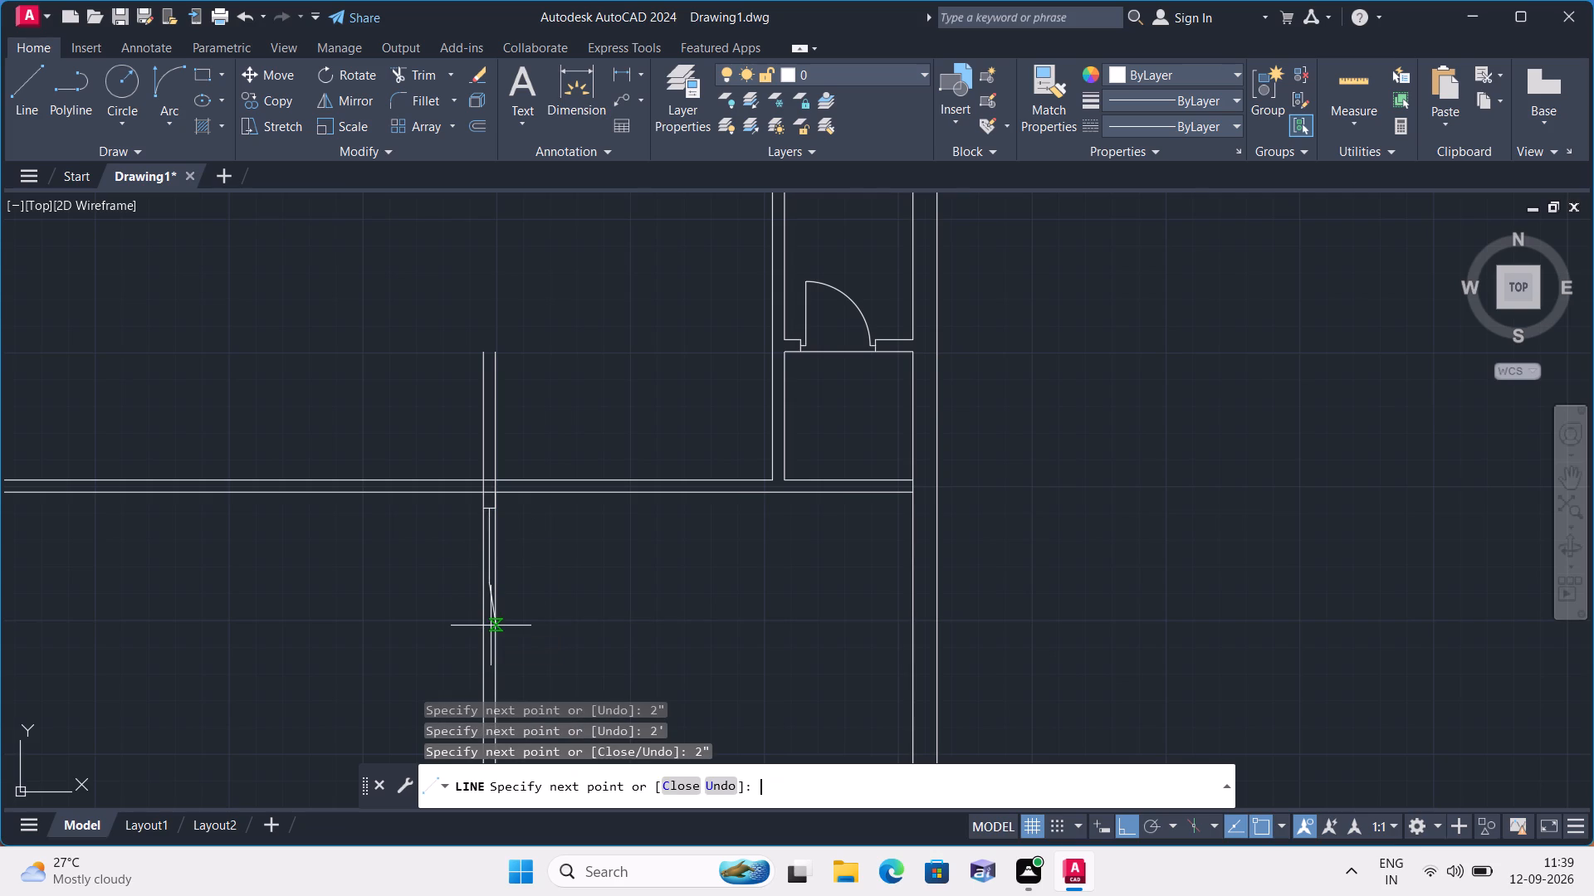
Draw the lower door jamb from the end of that centre line across to both partition faces.
{"action": "scroll", "coordinate": [491, 626], "scroll_direction": "up", "scroll_amount": 3}
{"action": "left_click", "coordinate": [501, 455]}
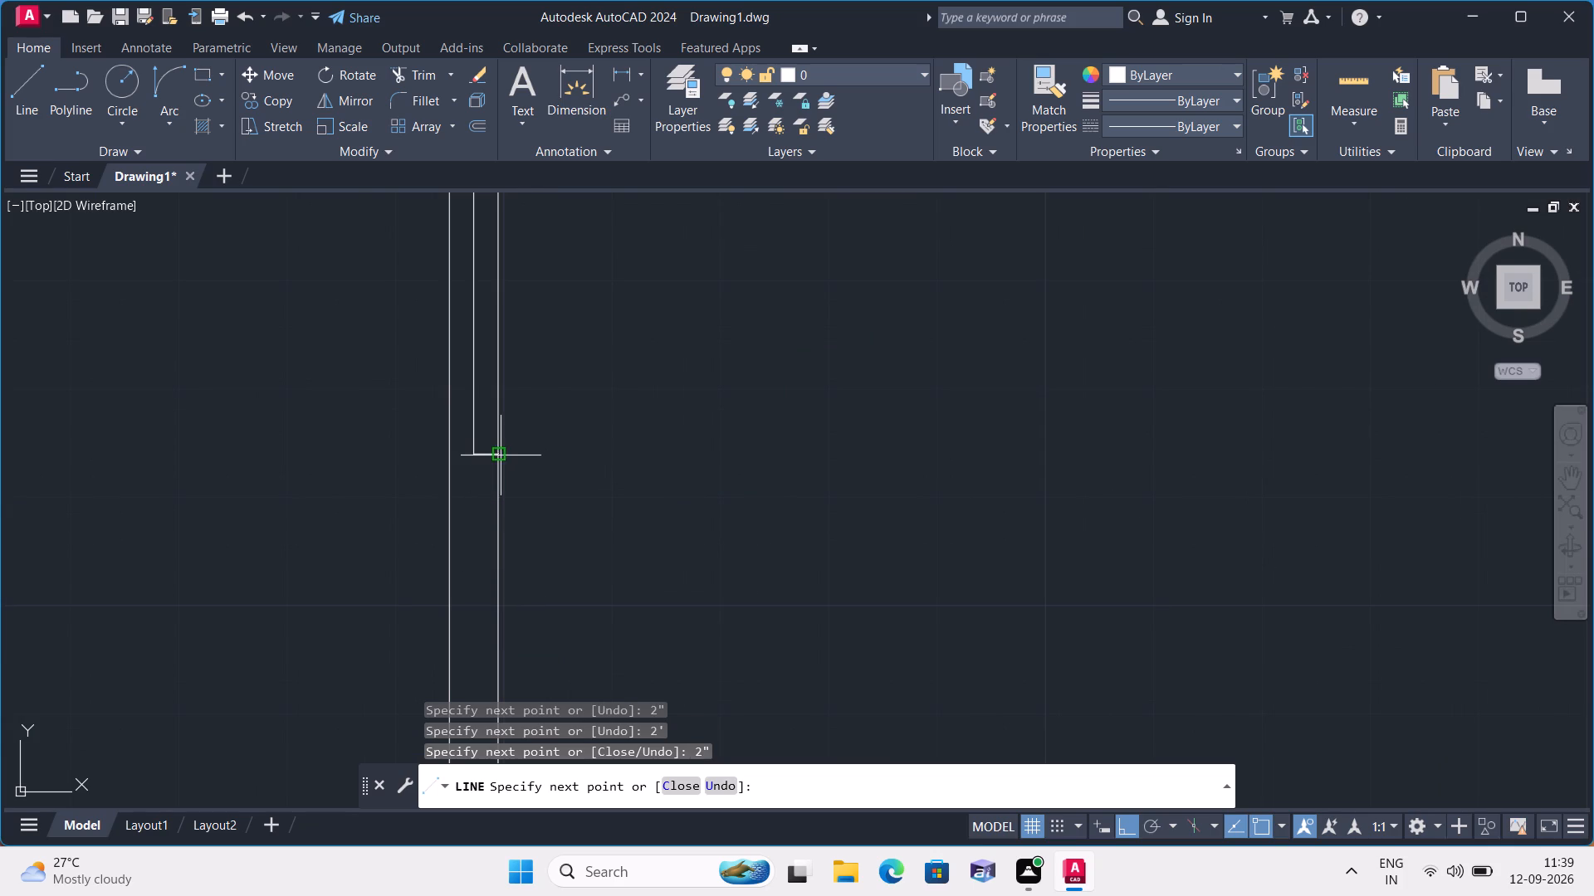
{"action": "key", "text": "space"}
{"action": "key", "text": "space"}
{"action": "left_click", "coordinate": [472, 454]}
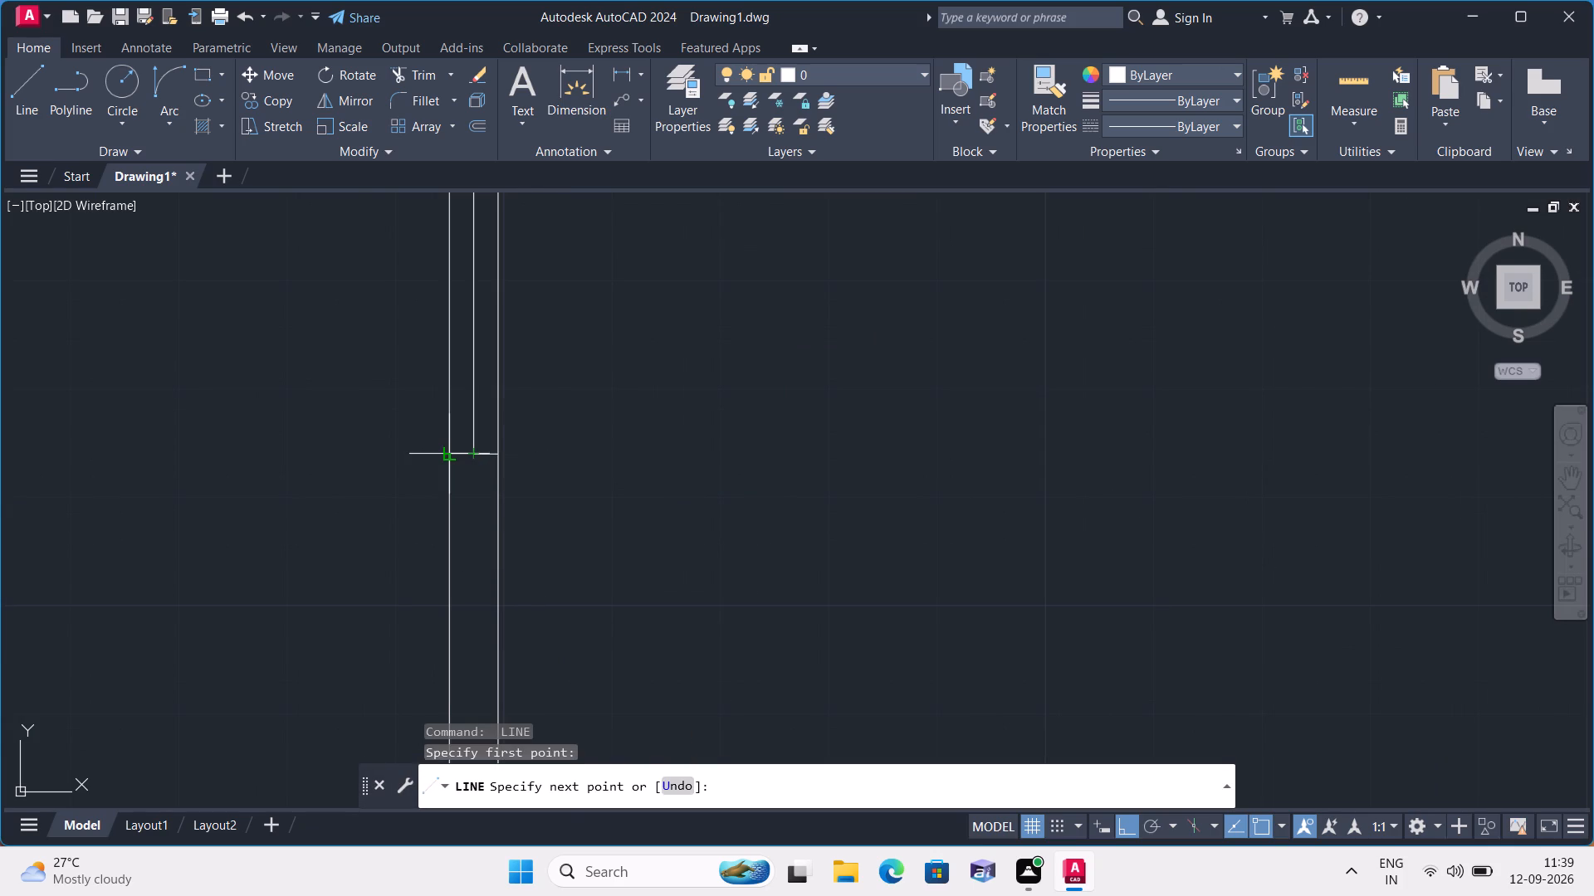
{"action": "left_click", "coordinate": [455, 451]}
{"action": "key", "text": "space"}
Erase the 2' middle segment of the door opening's centre line.
{"action": "scroll", "coordinate": [456, 451], "scroll_direction": "down", "scroll_amount": 1}
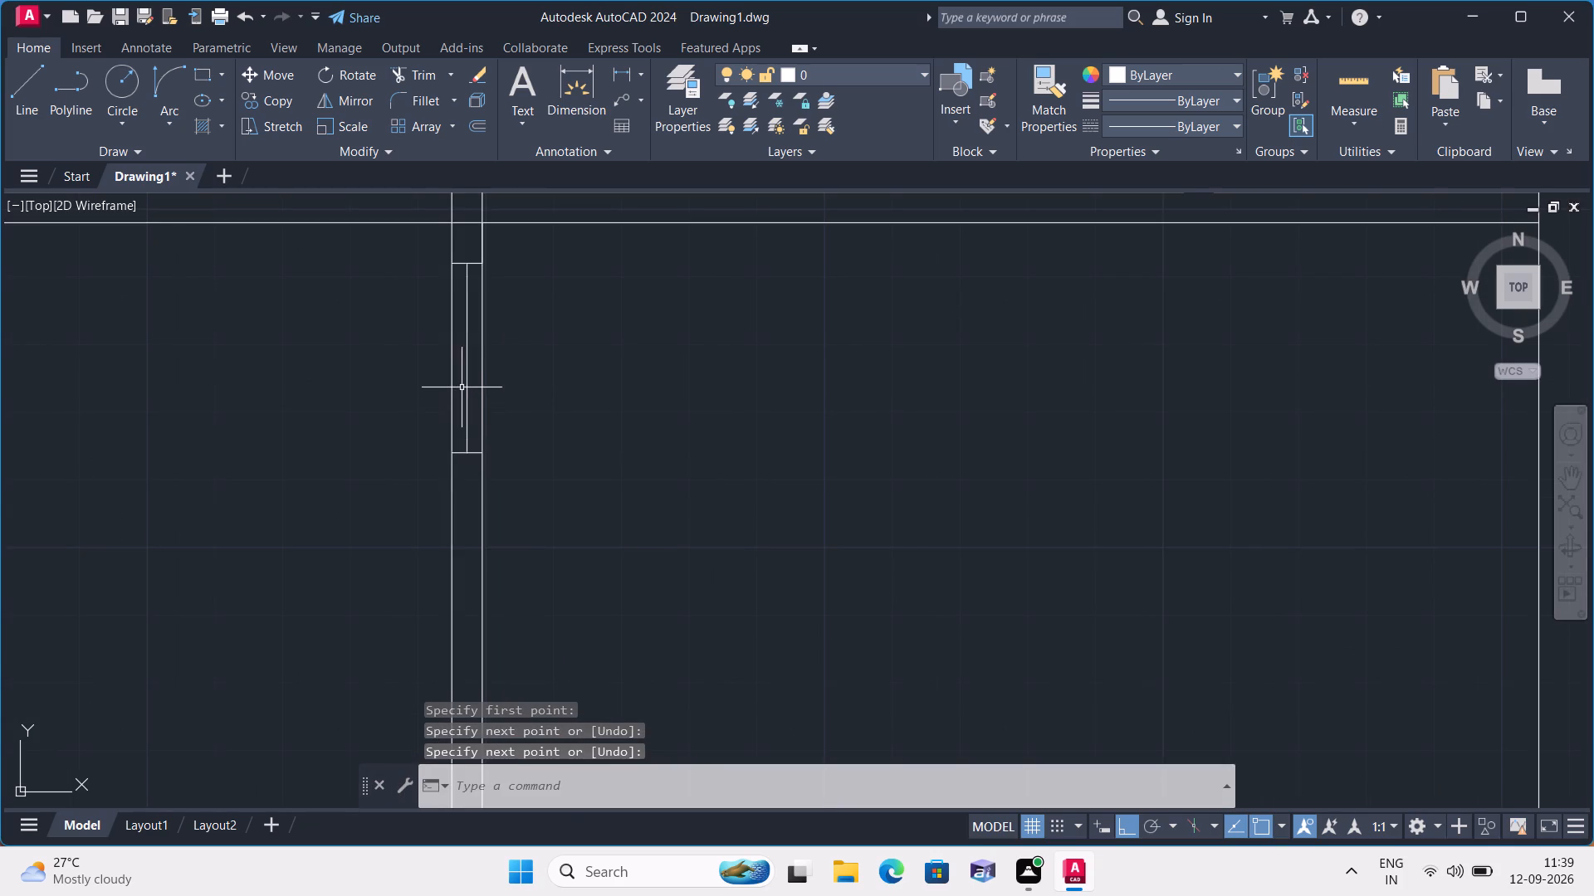
{"action": "left_click", "coordinate": [465, 386]}
{"action": "key", "text": "Delete"}
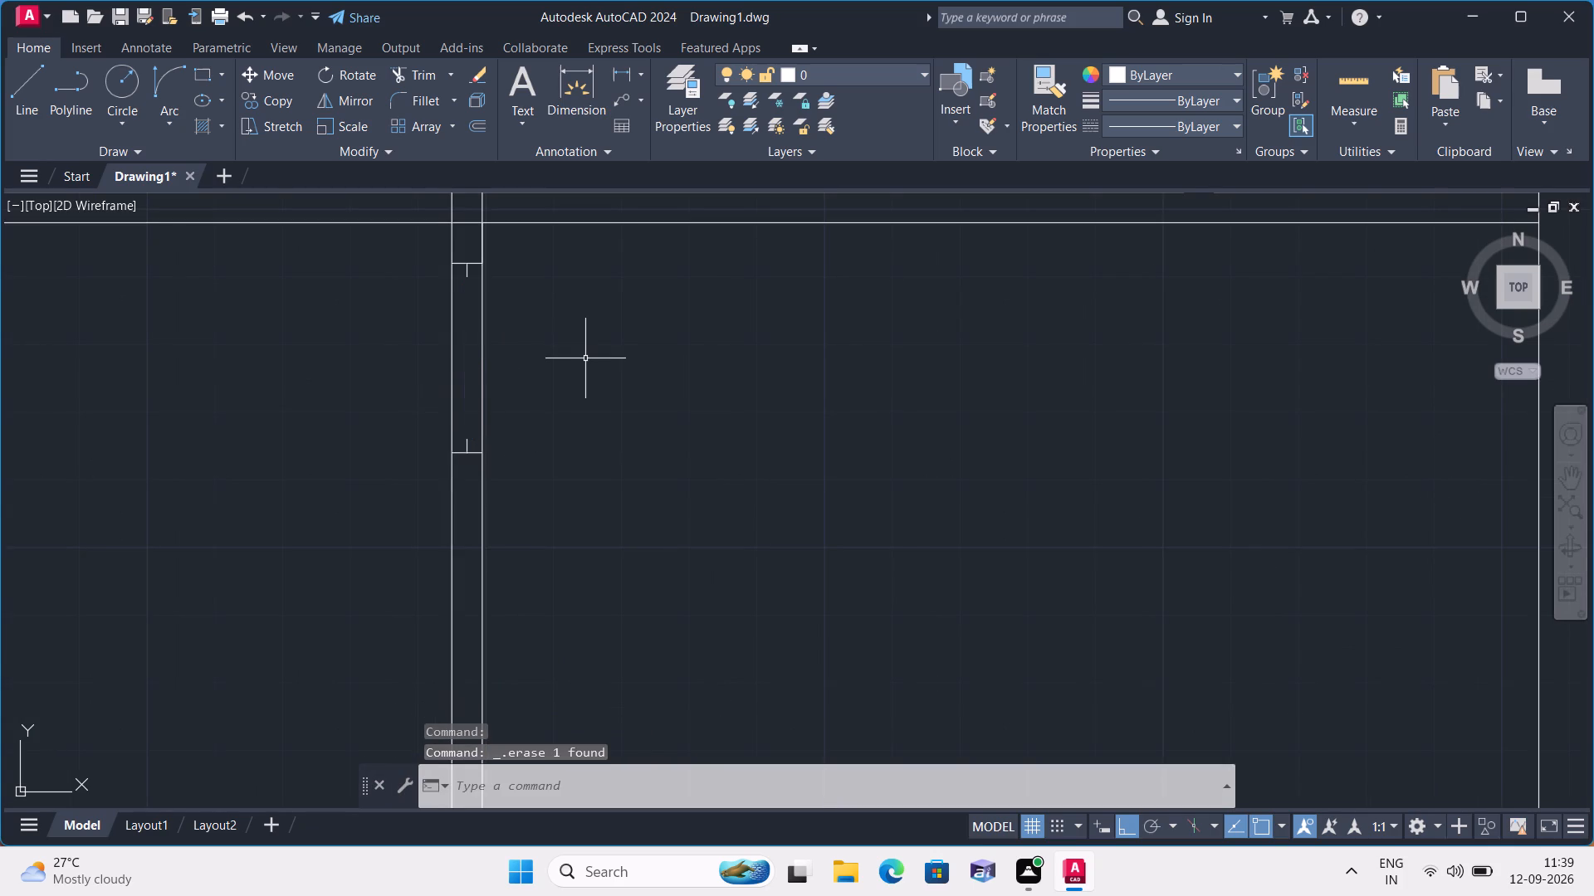
Draw a 2' door leaf from the upper jamb's stub horizontally into the right-hand room.
{"action": "type", "text": "l"}
{"action": "key", "text": "space"}
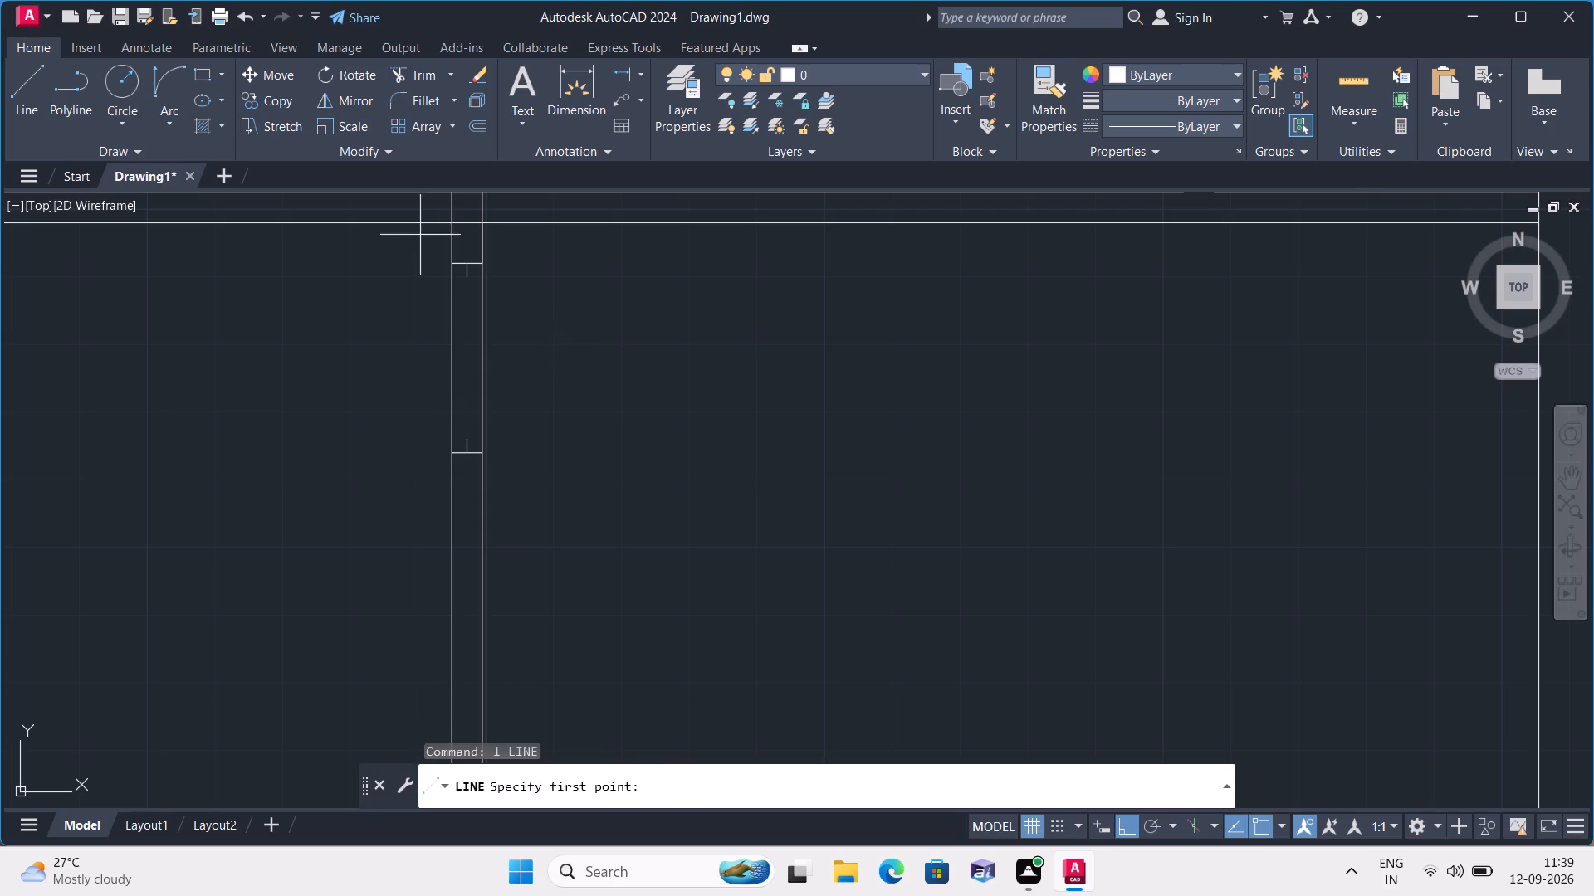
{"action": "left_click", "coordinate": [462, 281]}
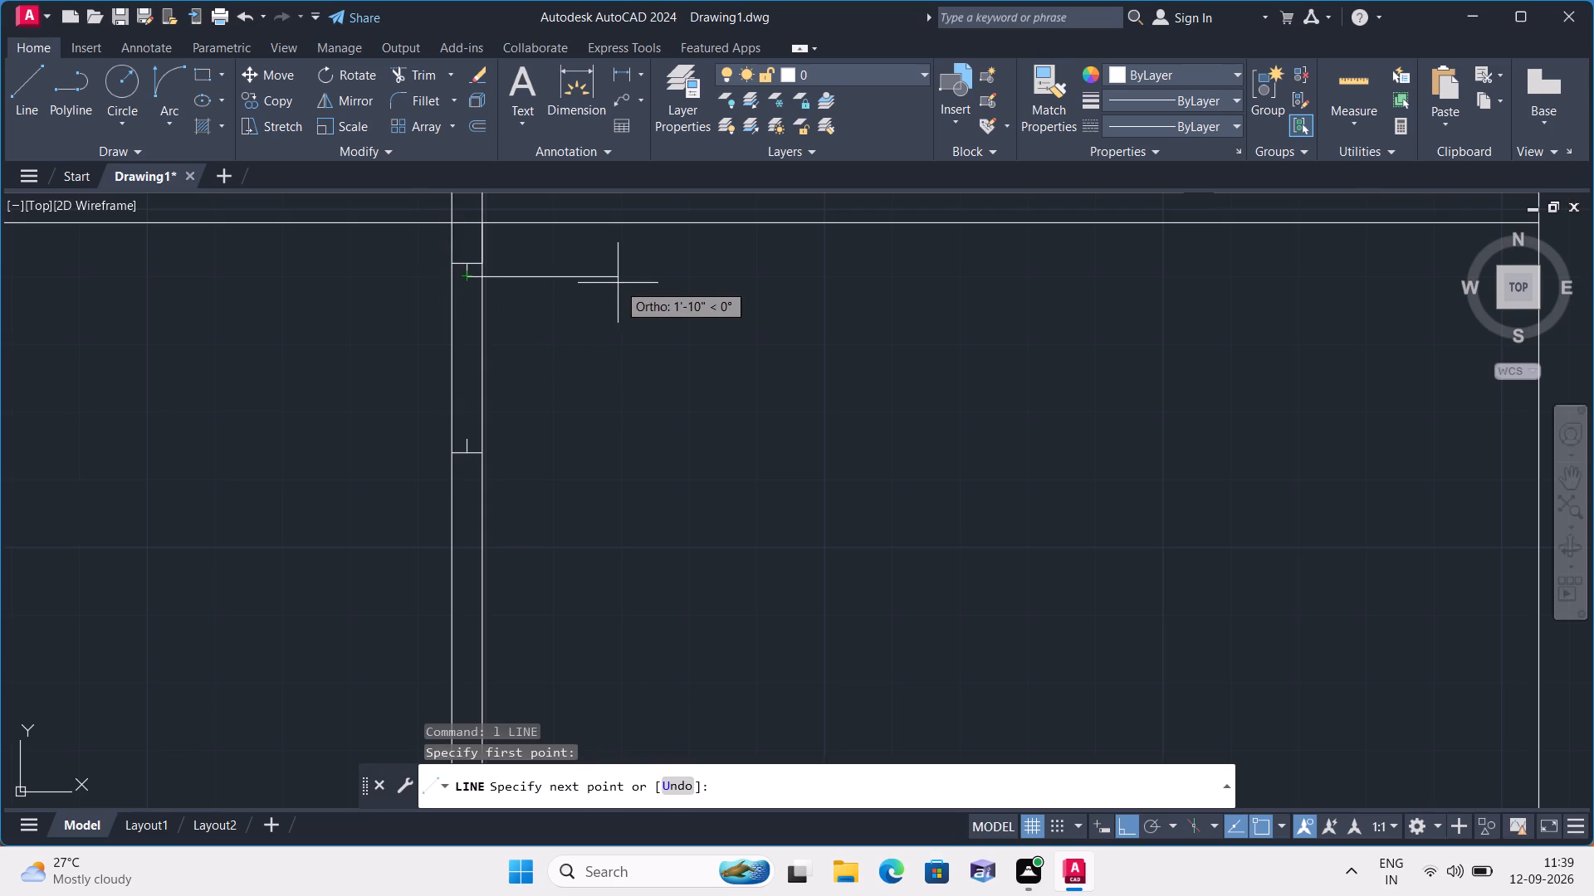
{"action": "type", "text": "2'"}
{"action": "key", "text": "space"}
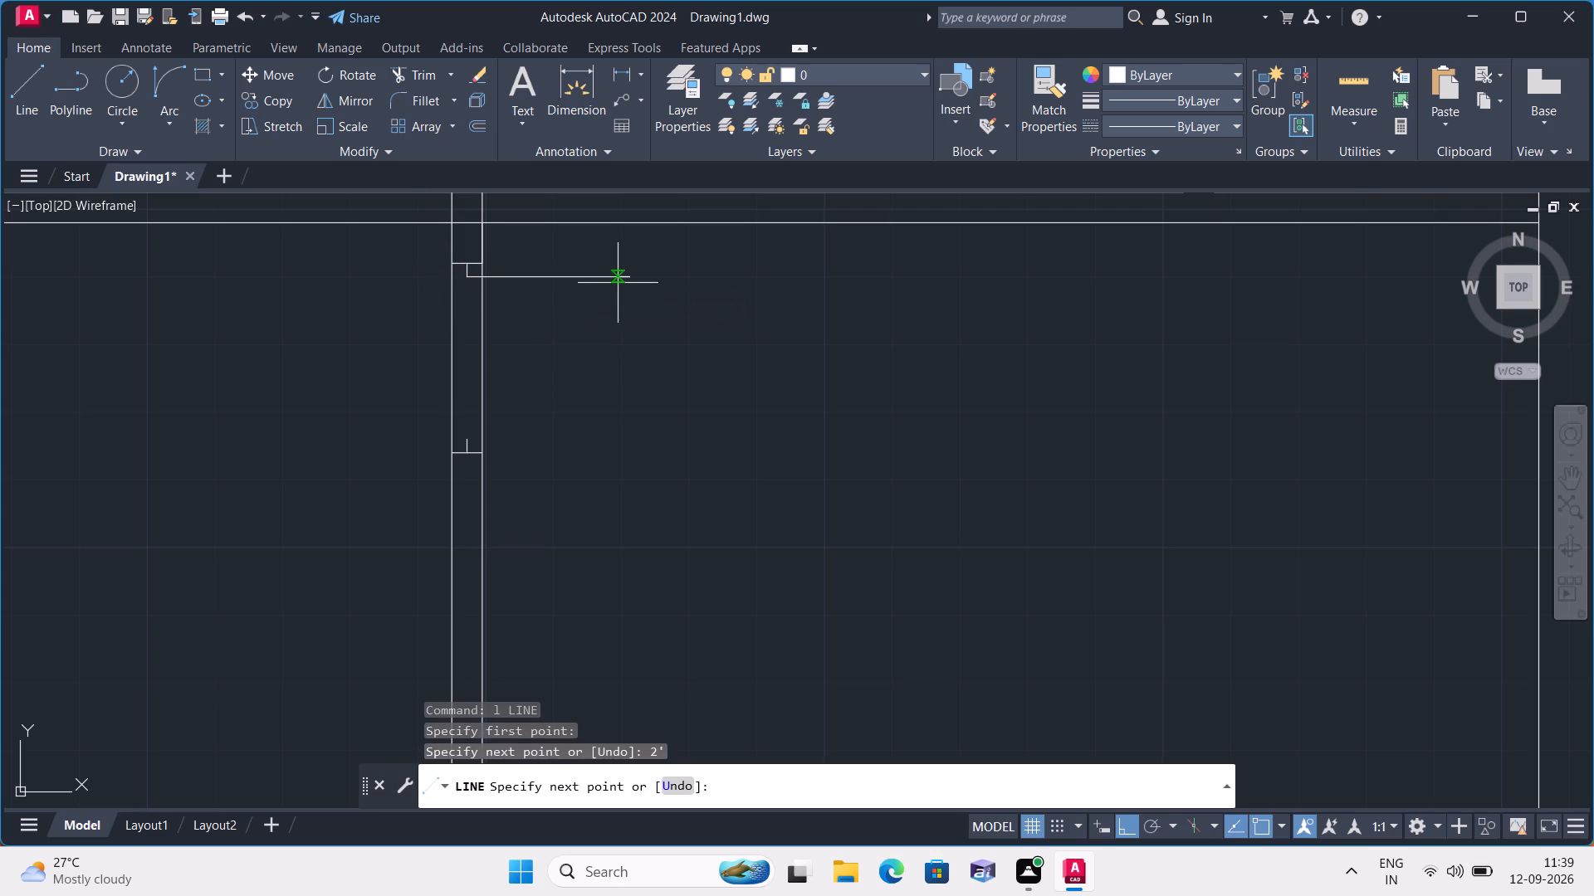
{"action": "key", "text": "Escape"}
Draw the door swing with a Start, End, Direction arc from the leaf's tip to the lower jamb's stub.
{"action": "left_click", "coordinate": [175, 119]}
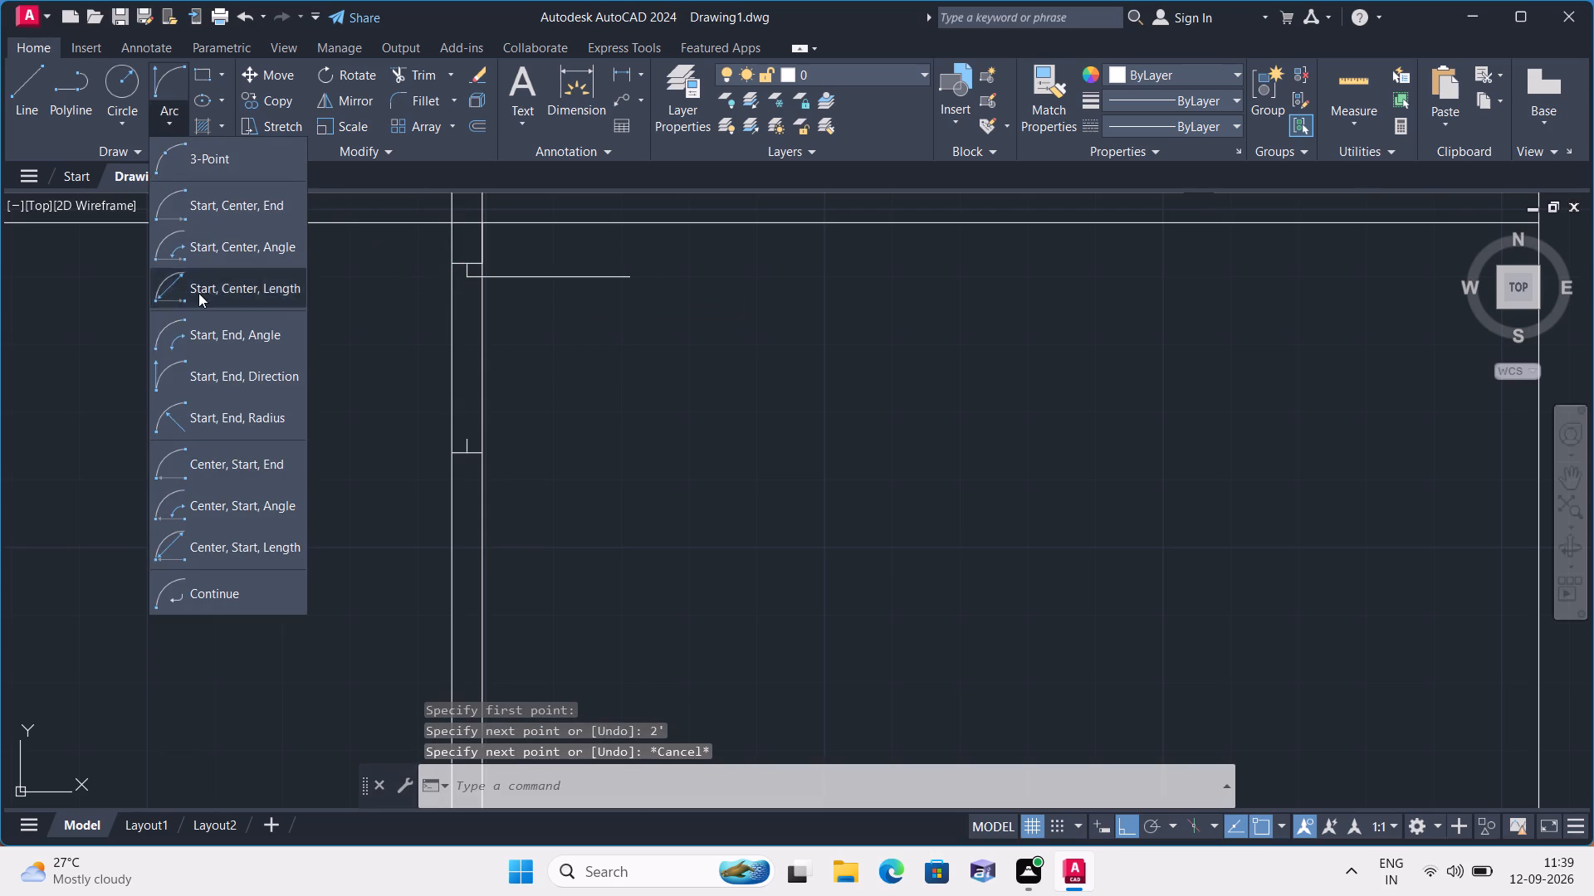
{"action": "left_click", "coordinate": [231, 380]}
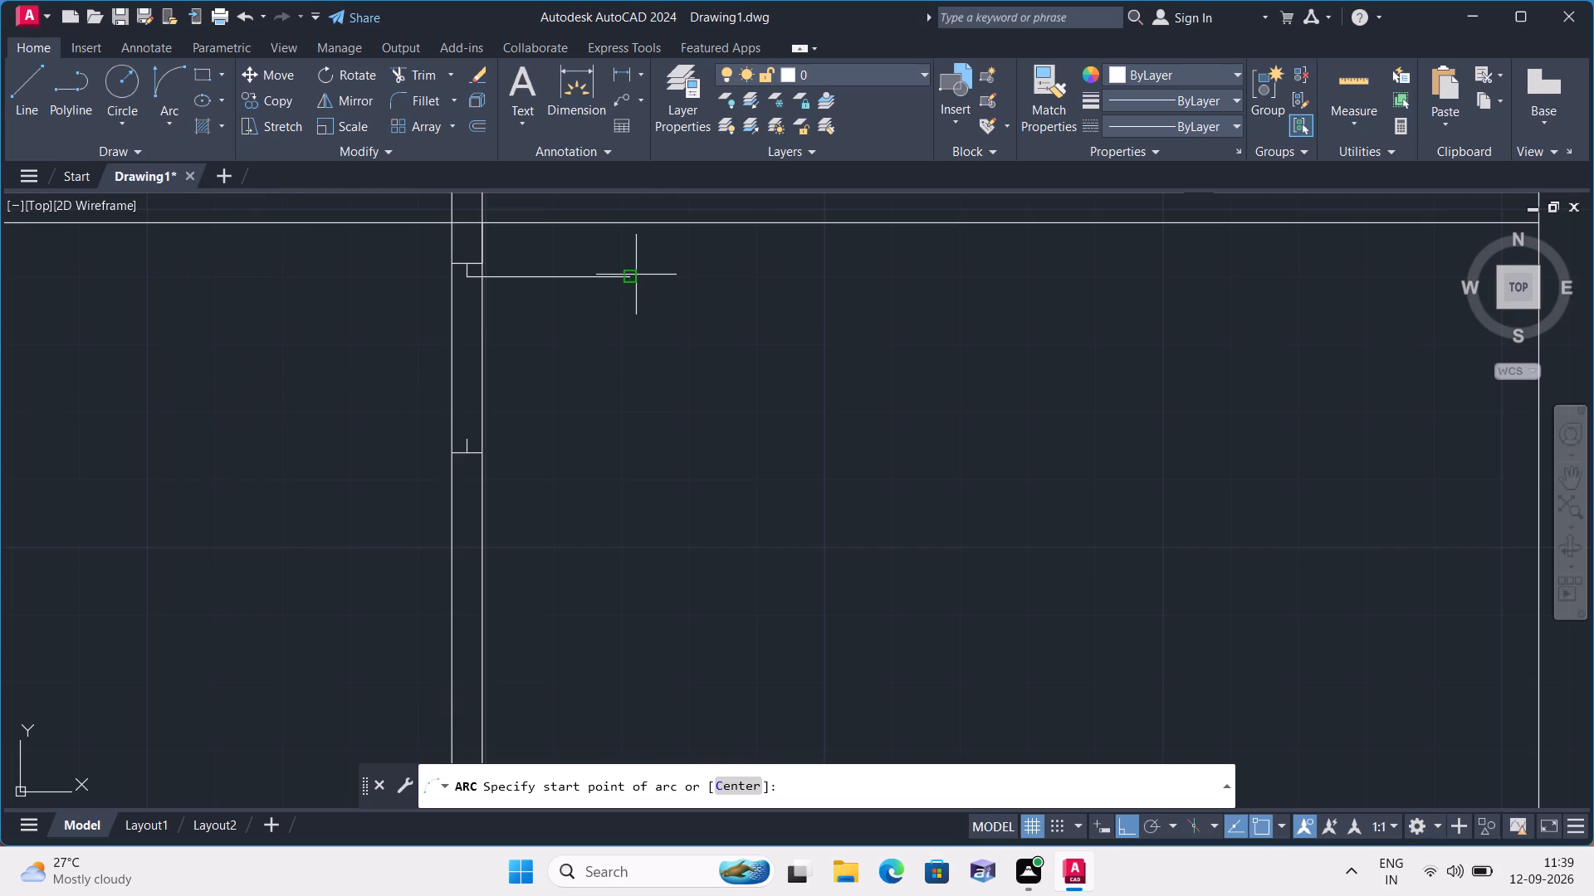
{"action": "left_click", "coordinate": [636, 275]}
{"action": "left_click", "coordinate": [468, 436]}
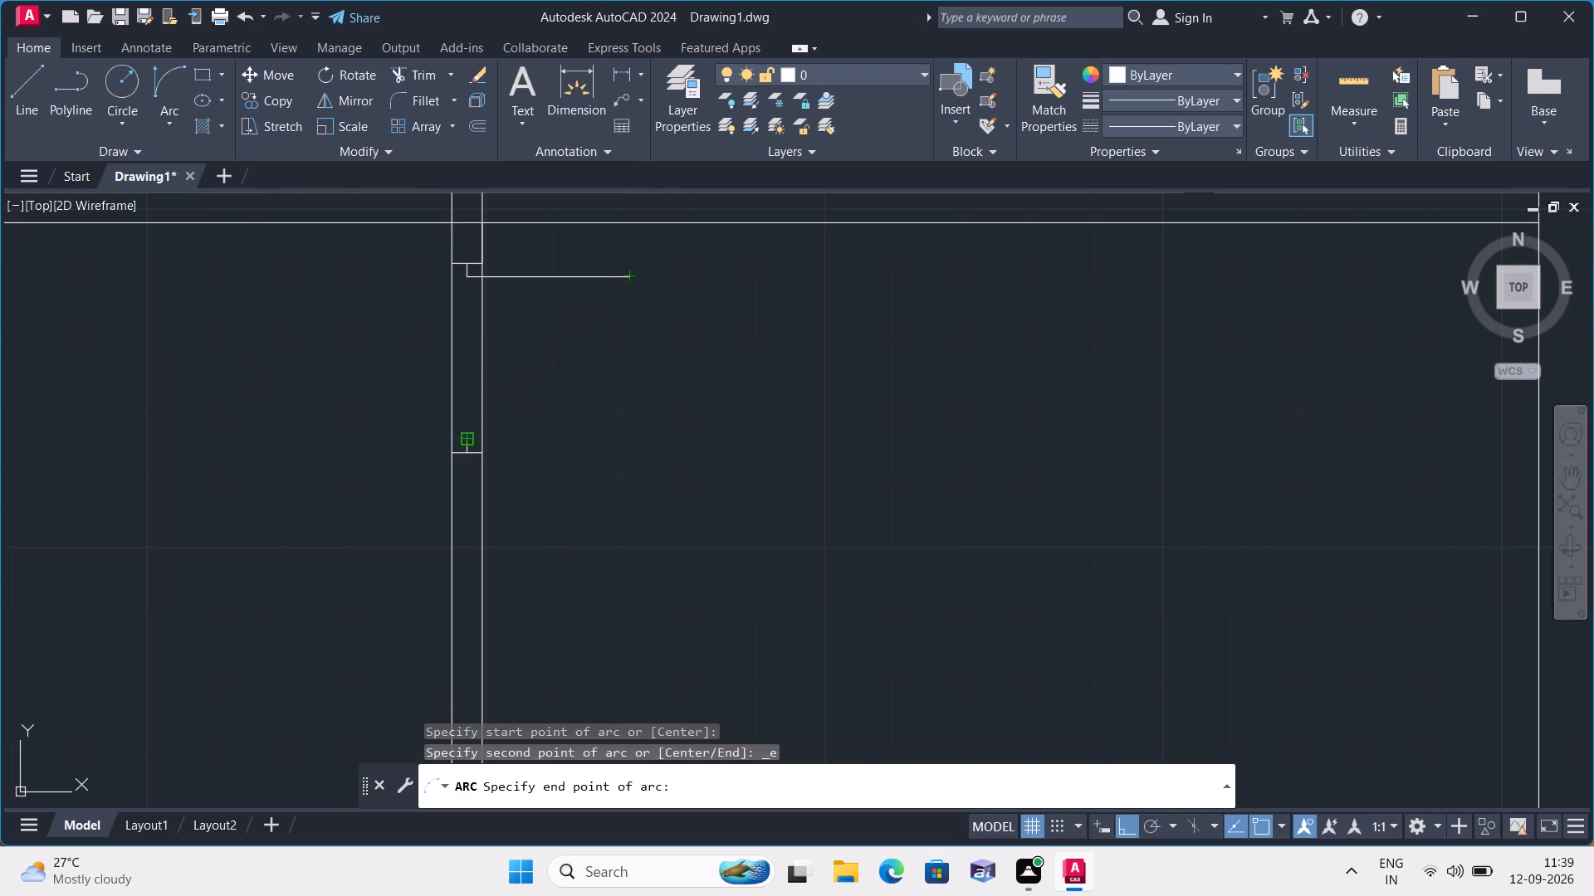
{"action": "left_click", "coordinate": [677, 432]}
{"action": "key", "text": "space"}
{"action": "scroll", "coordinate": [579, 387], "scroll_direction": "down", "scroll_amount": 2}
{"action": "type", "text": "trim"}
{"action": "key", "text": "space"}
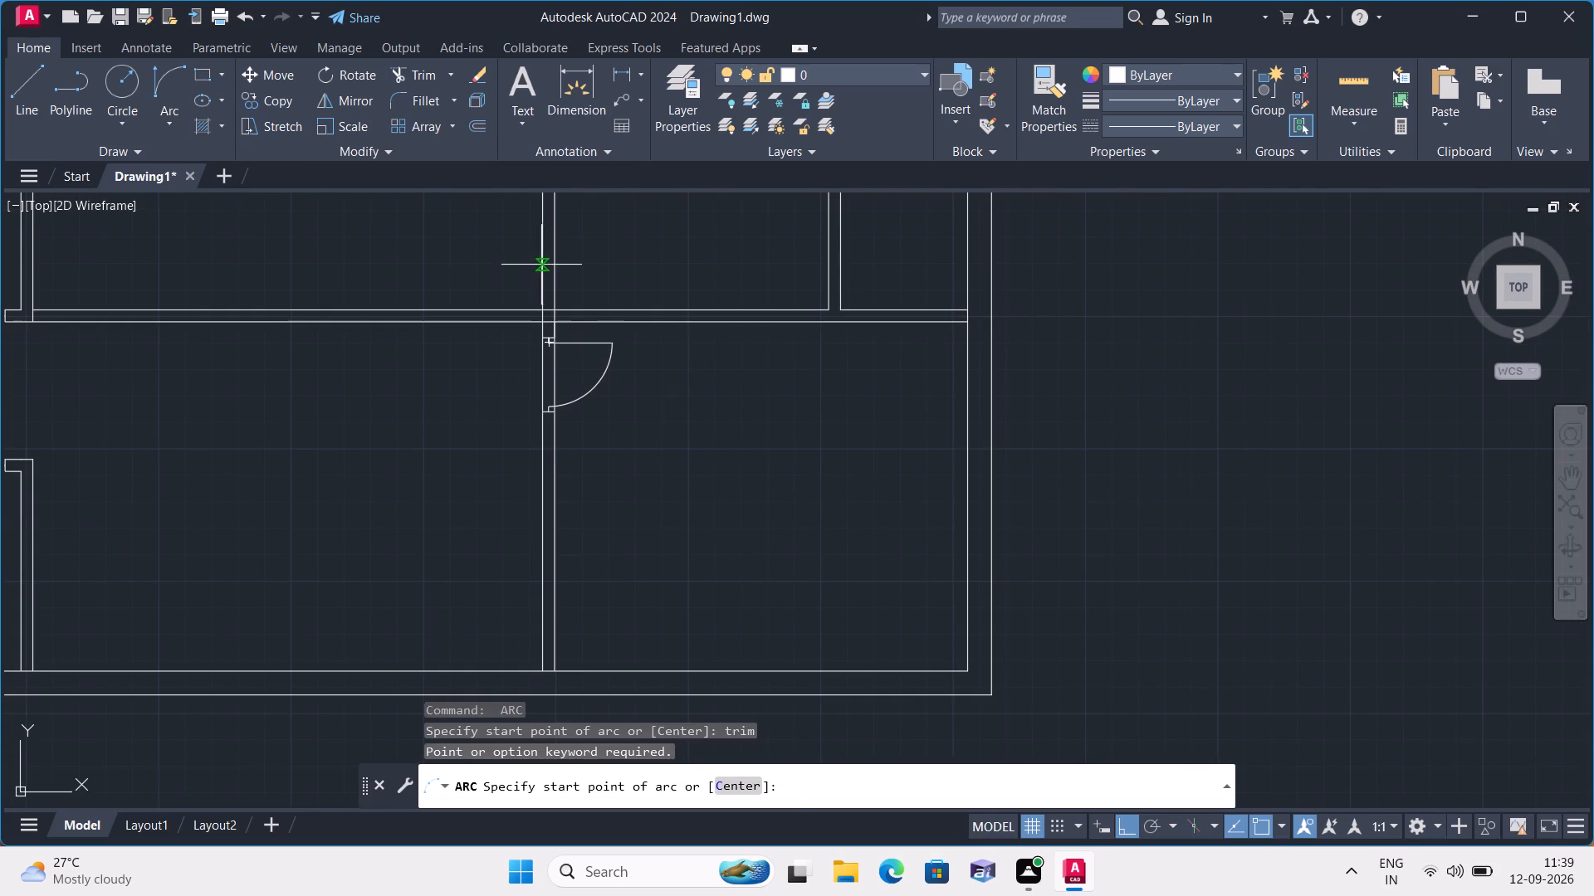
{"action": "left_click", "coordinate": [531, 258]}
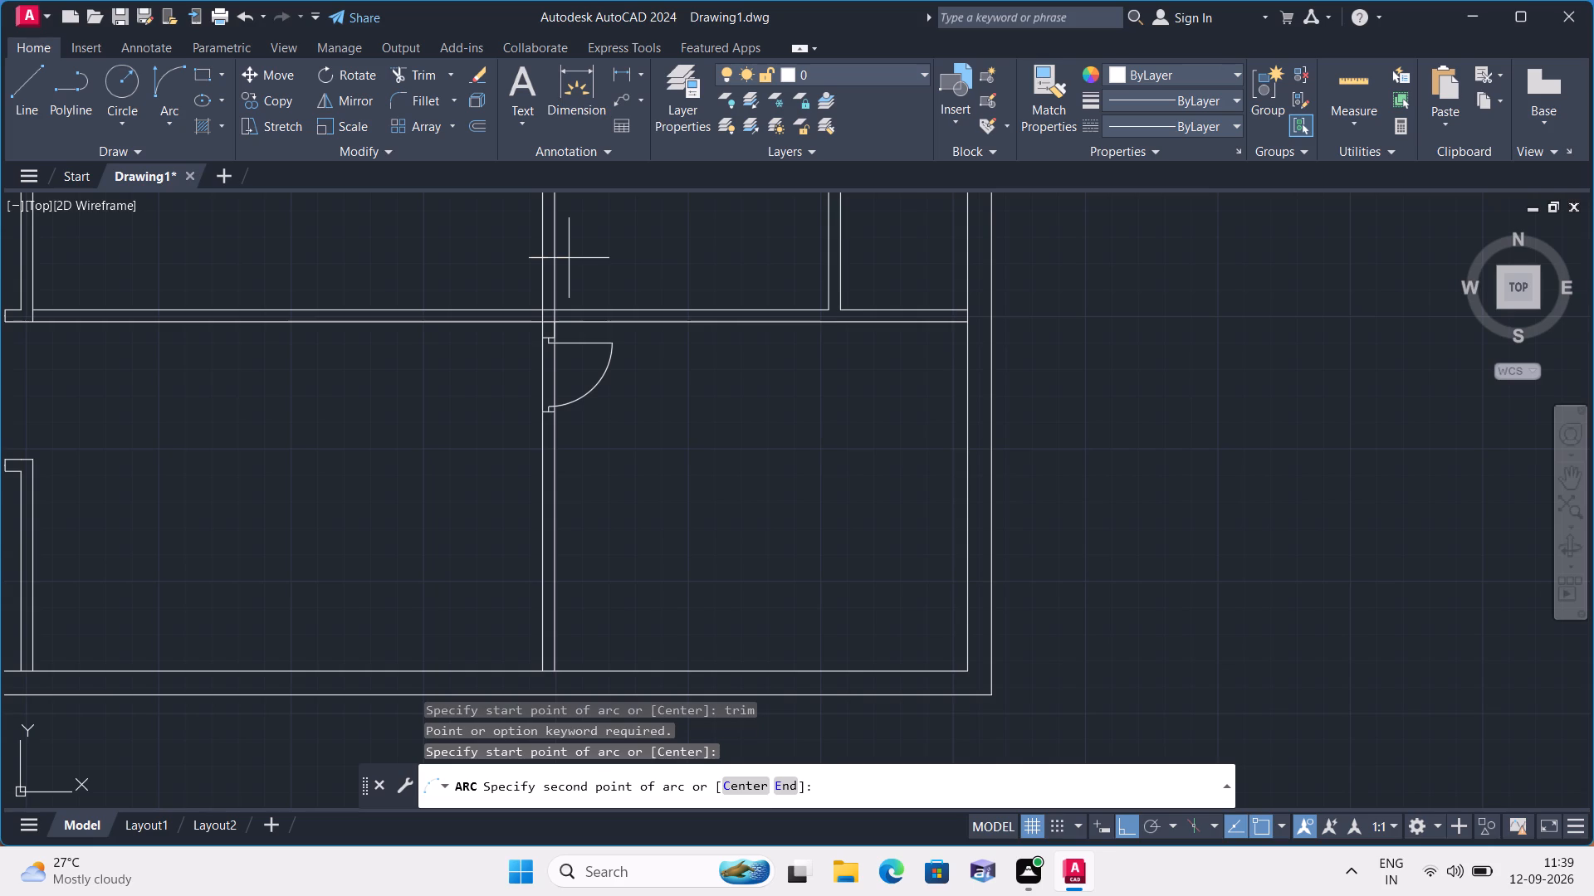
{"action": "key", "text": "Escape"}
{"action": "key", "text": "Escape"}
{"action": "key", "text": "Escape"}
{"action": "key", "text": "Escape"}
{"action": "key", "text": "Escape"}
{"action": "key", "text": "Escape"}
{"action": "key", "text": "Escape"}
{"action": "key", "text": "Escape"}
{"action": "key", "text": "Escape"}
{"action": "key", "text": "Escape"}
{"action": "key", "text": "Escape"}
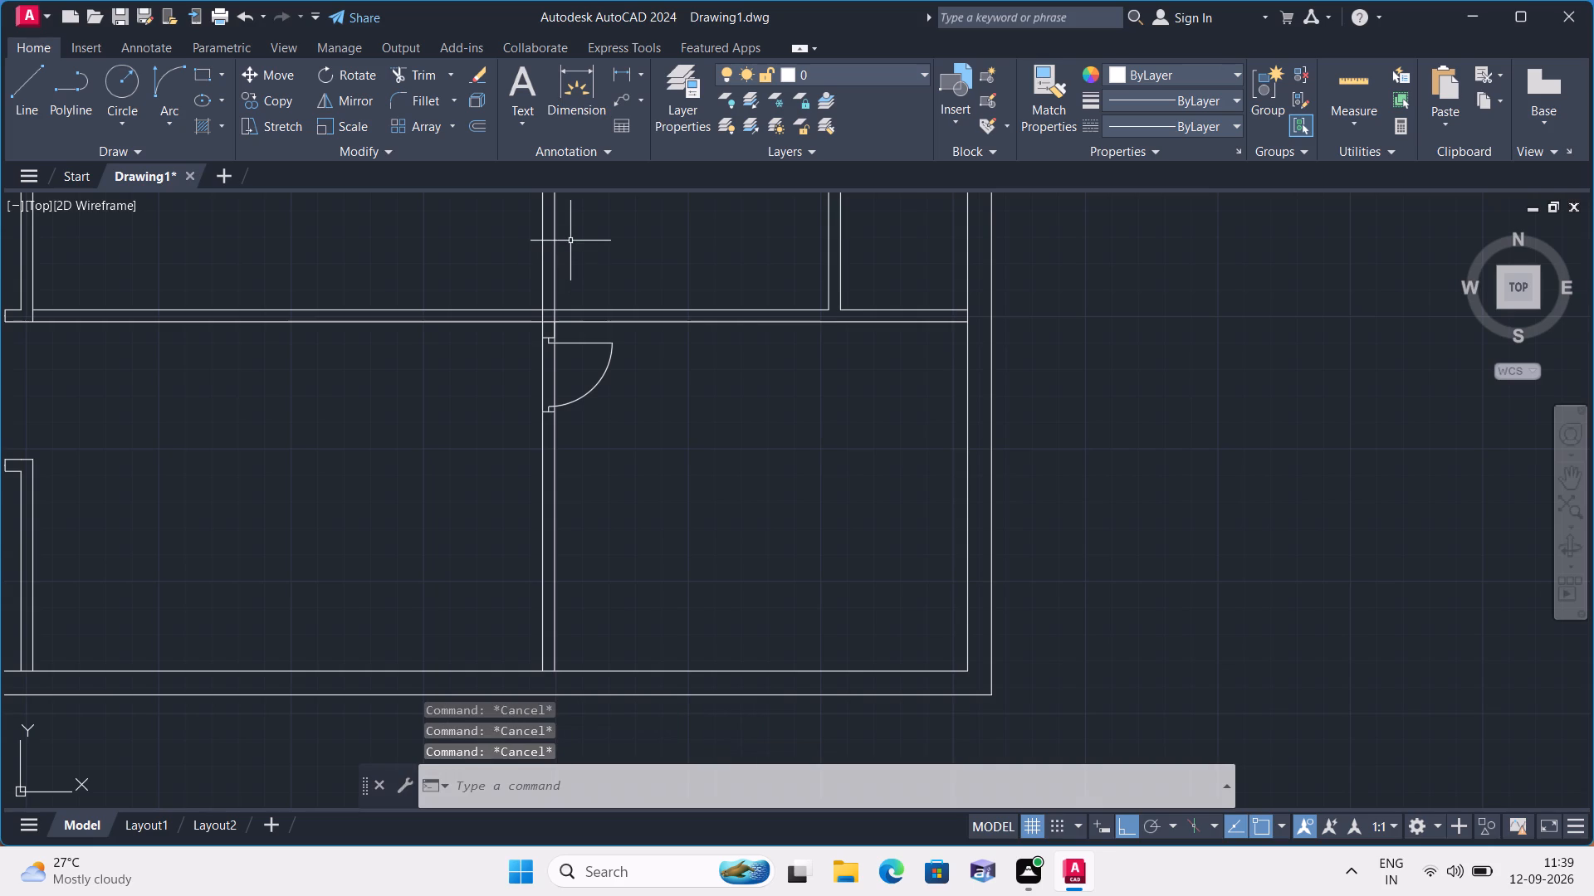
Trim the new partition's lines above the horizontal wall and clean up the leftover segments inside their junction.
{"action": "type", "text": "trim"}
{"action": "key", "text": "space"}
{"action": "left_click", "coordinate": [609, 250]}
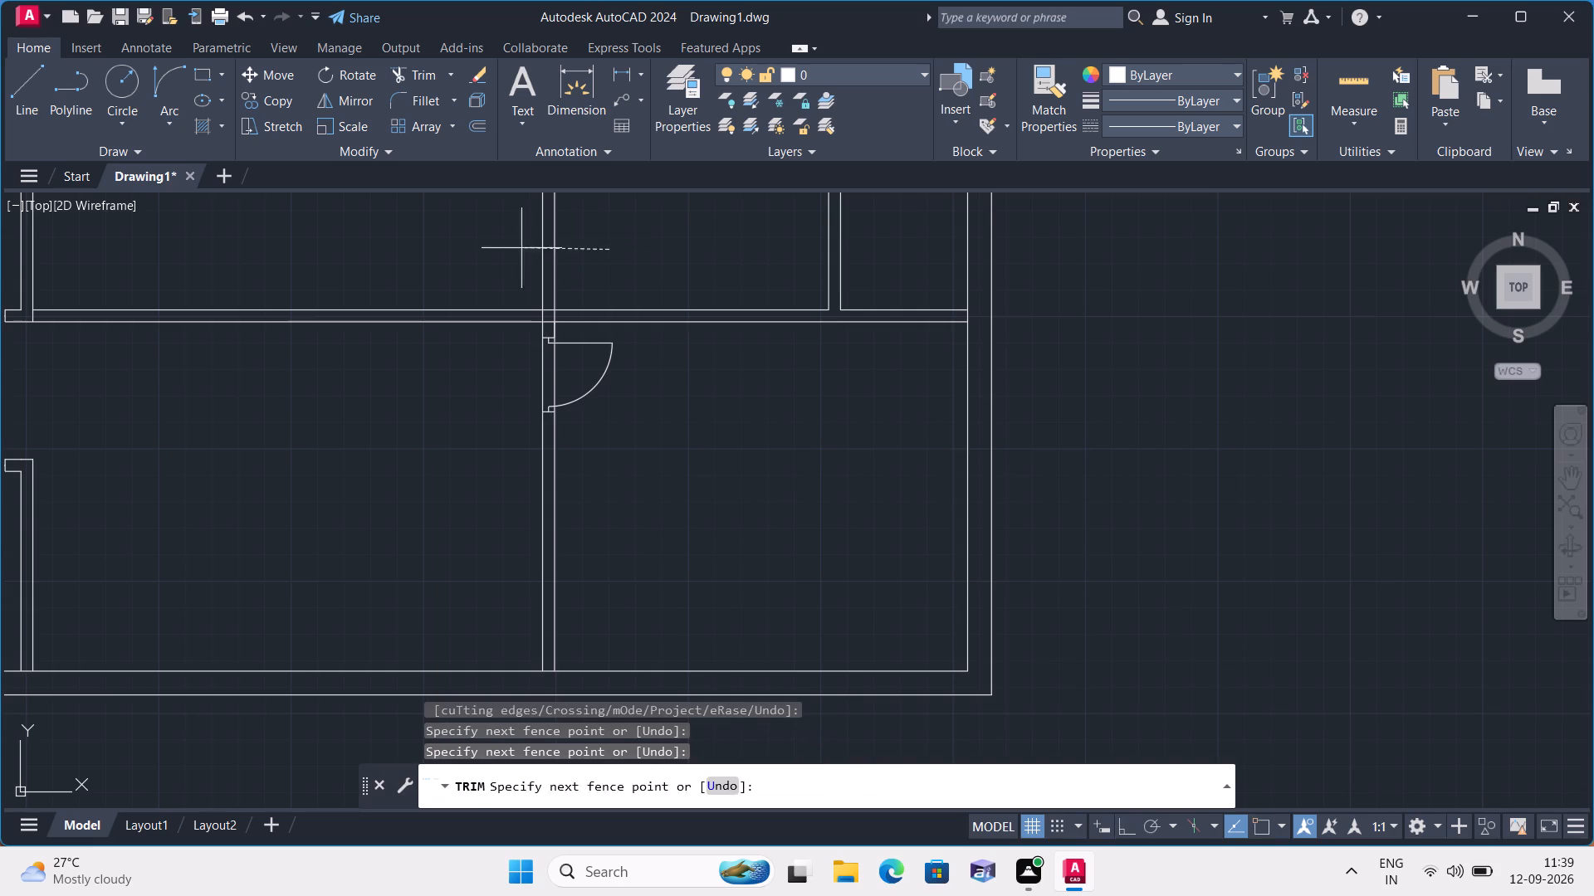
{"action": "left_click", "coordinate": [501, 252]}
{"action": "scroll", "coordinate": [557, 313], "scroll_direction": "up", "scroll_amount": 3}
{"action": "left_click", "coordinate": [514, 351]}
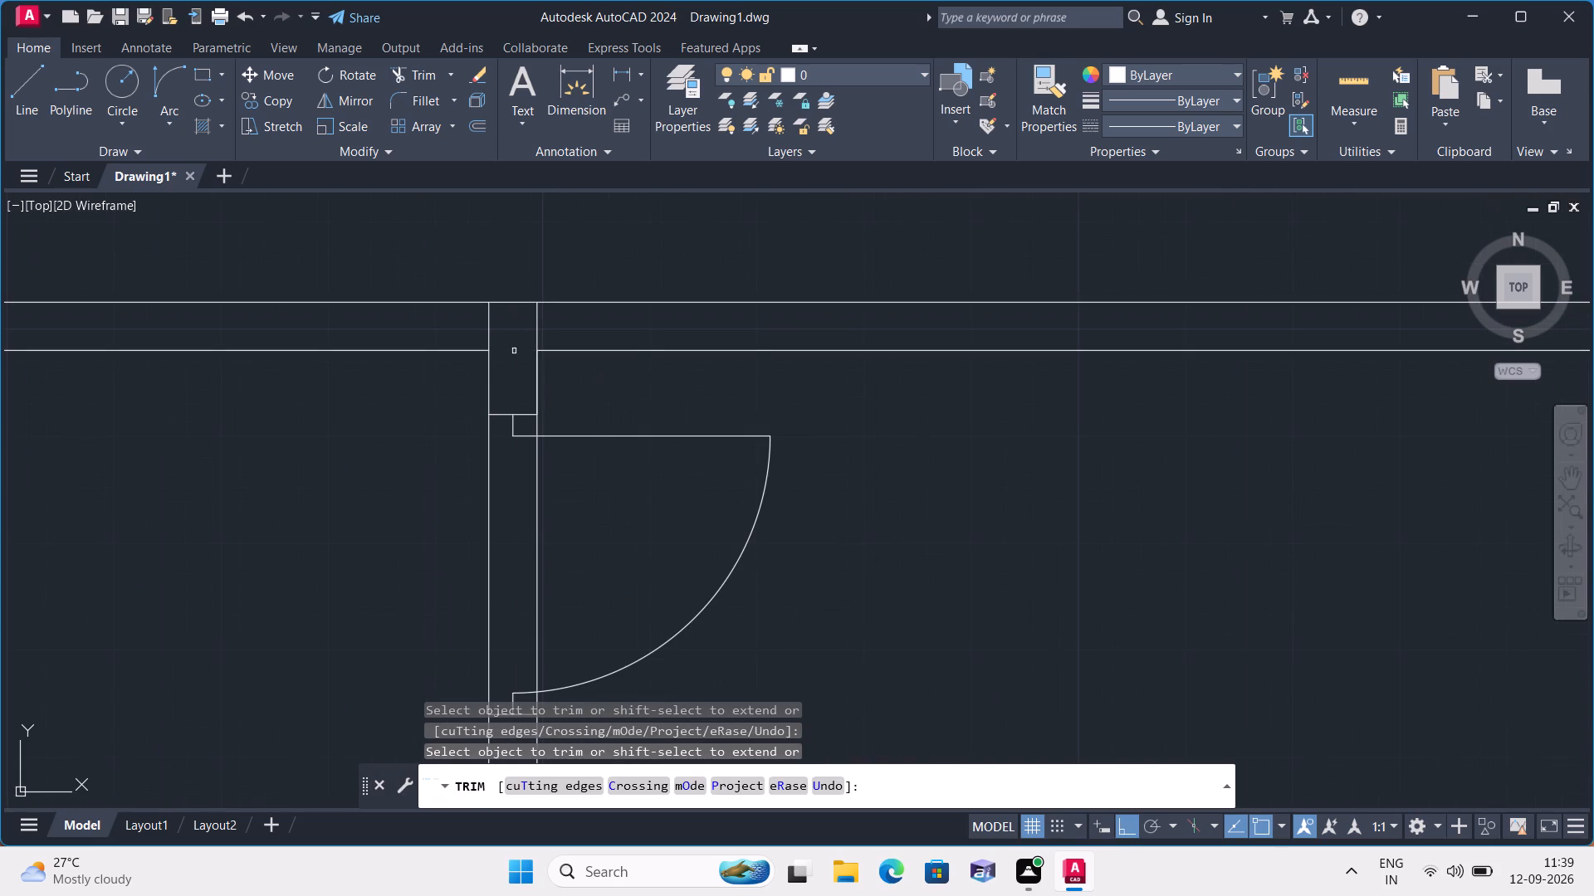
{"action": "left_click", "coordinate": [537, 332]}
Trim away both horizontal wall lines between the new partition's corner and the partition end near the left-hand doors.
{"action": "scroll", "coordinate": [497, 316], "scroll_direction": "down", "scroll_amount": 4}
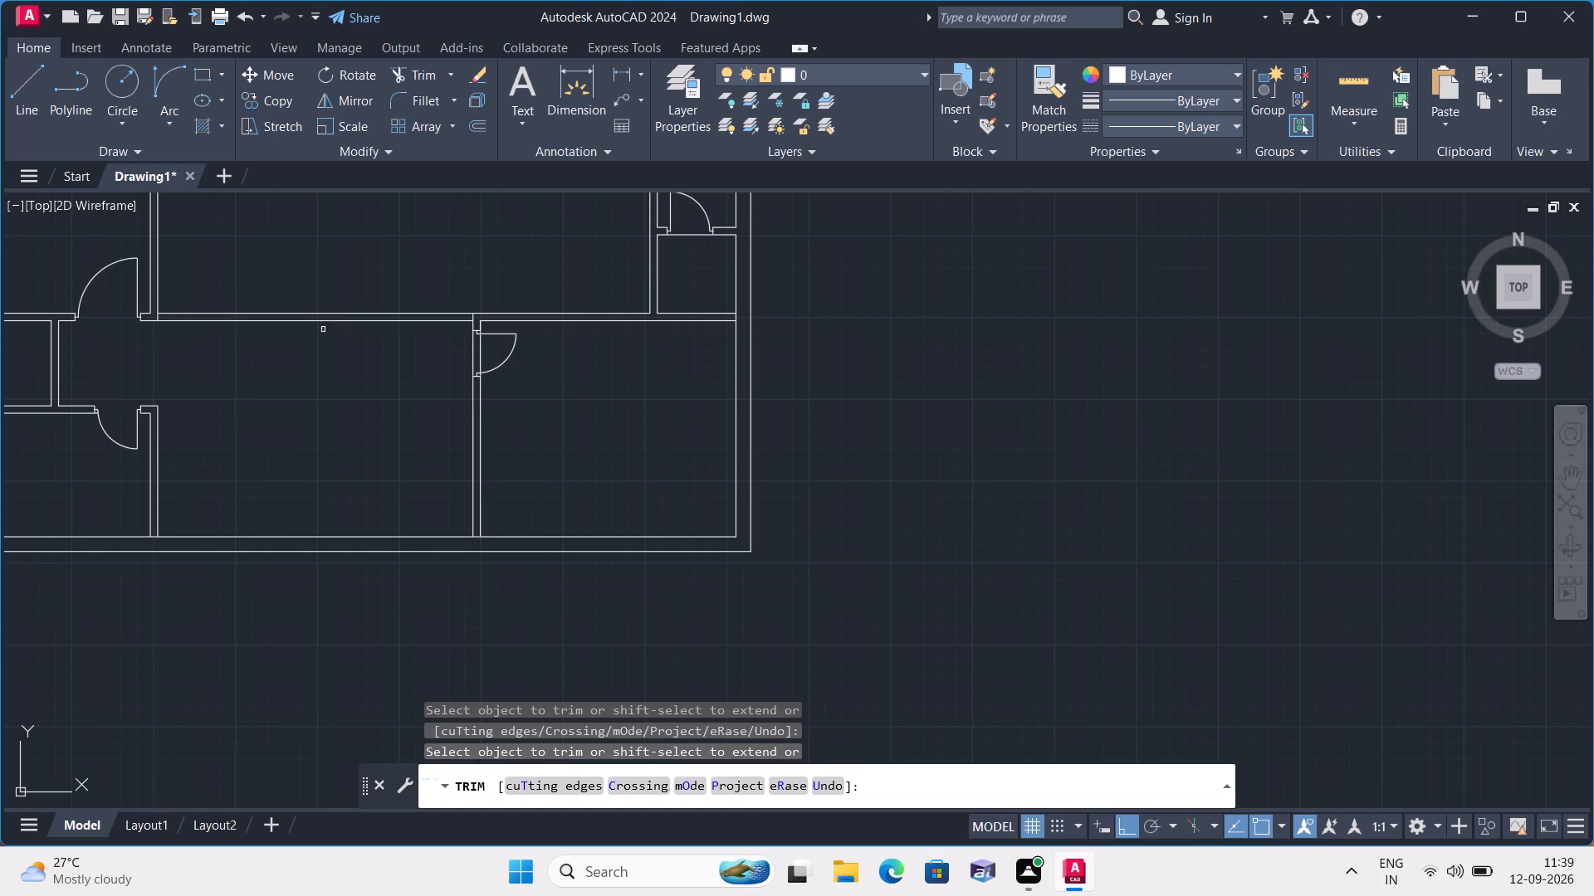
{"action": "left_click", "coordinate": [322, 292]}
{"action": "left_click", "coordinate": [345, 356]}
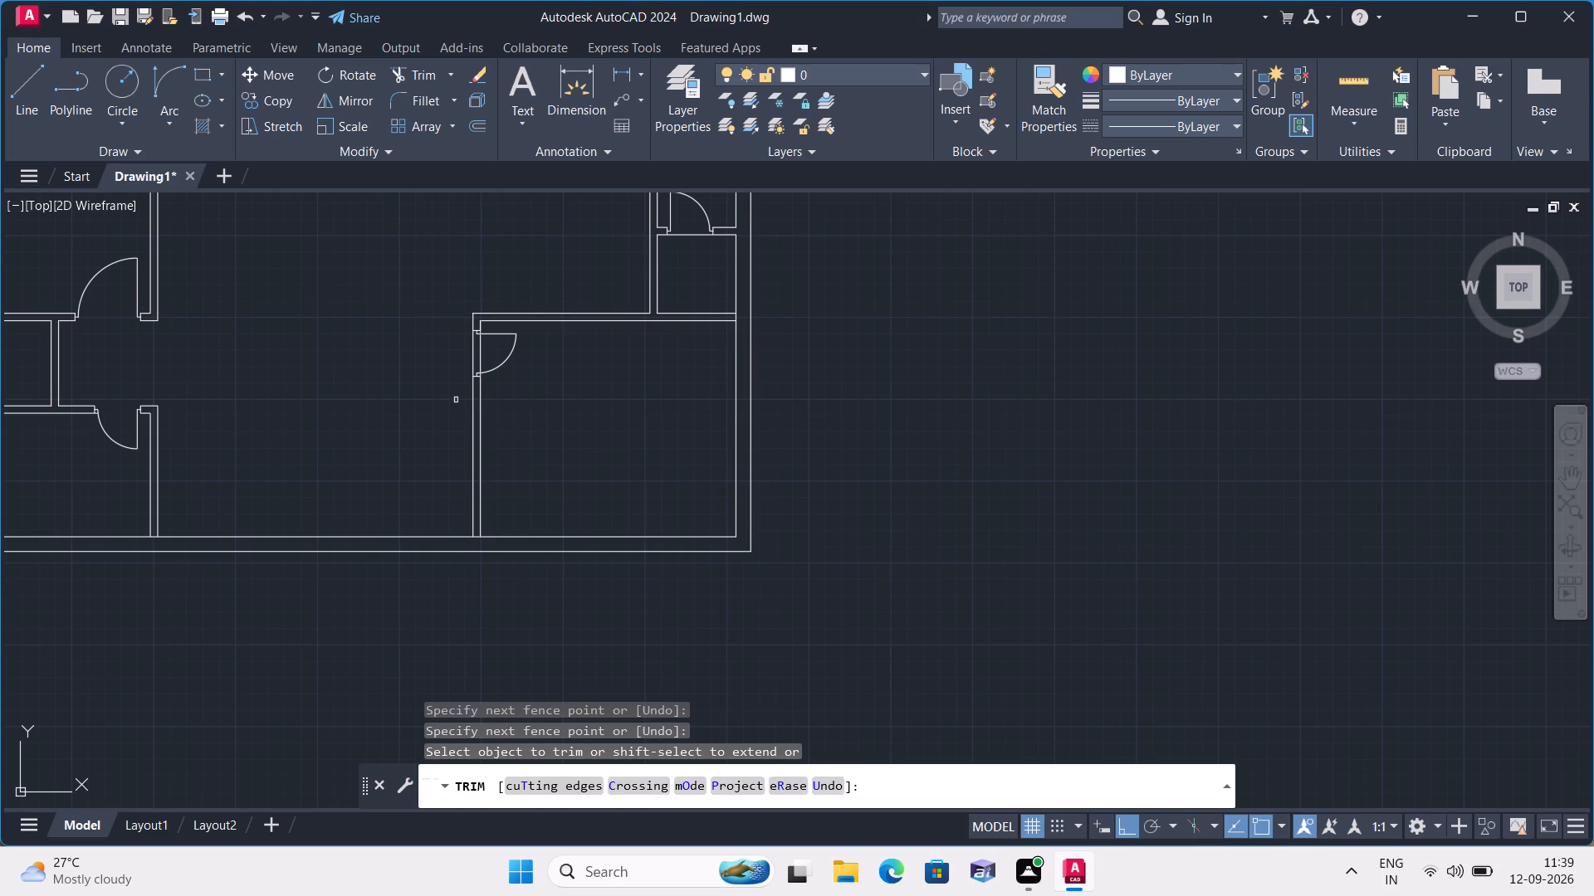
Trim both partition faces between the upper and lower jambs to open the lower-right room's doorway.
{"action": "scroll", "coordinate": [472, 343], "scroll_direction": "up", "scroll_amount": 4}
{"action": "left_click", "coordinate": [510, 365]}
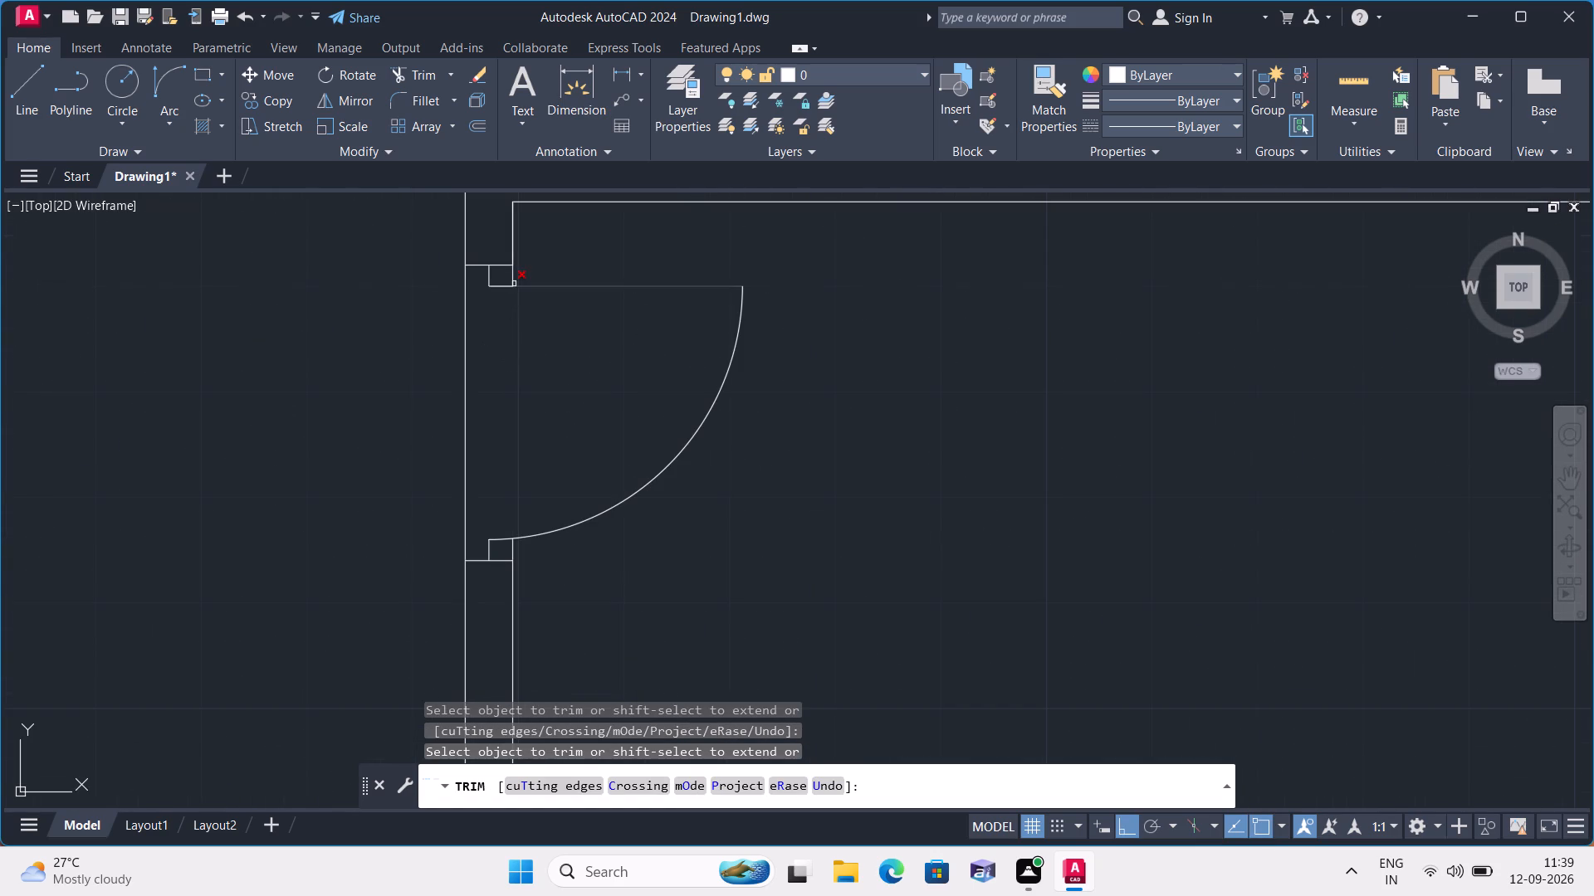
{"action": "left_click", "coordinate": [509, 276]}
{"action": "left_click", "coordinate": [522, 276]}
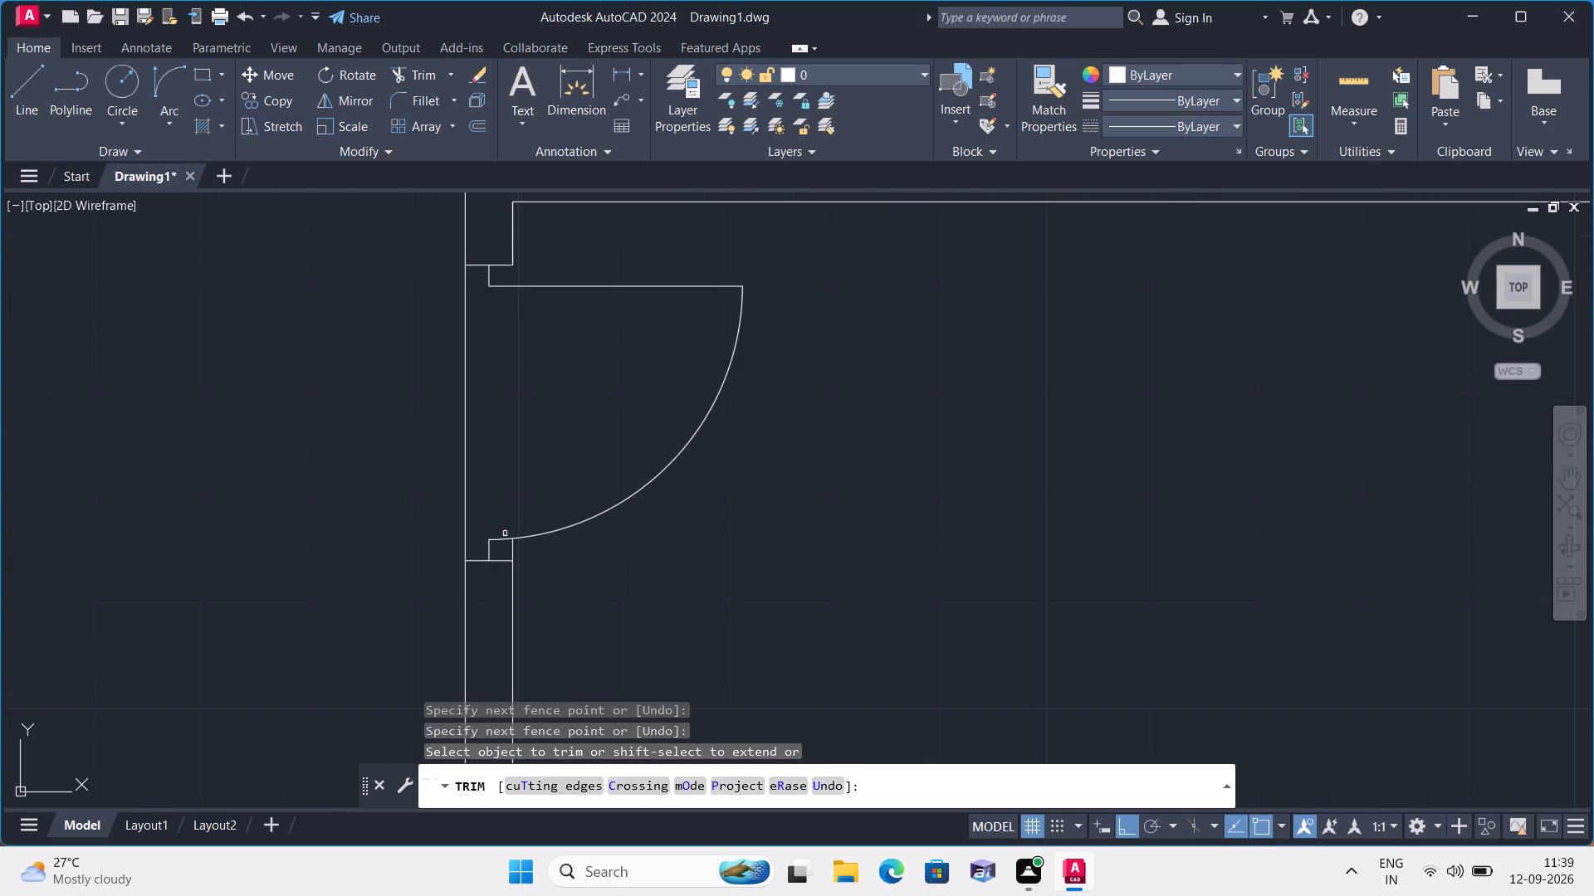
{"action": "left_click", "coordinate": [516, 551]}
{"action": "scroll", "coordinate": [811, 542], "scroll_direction": "down", "scroll_amount": 1}
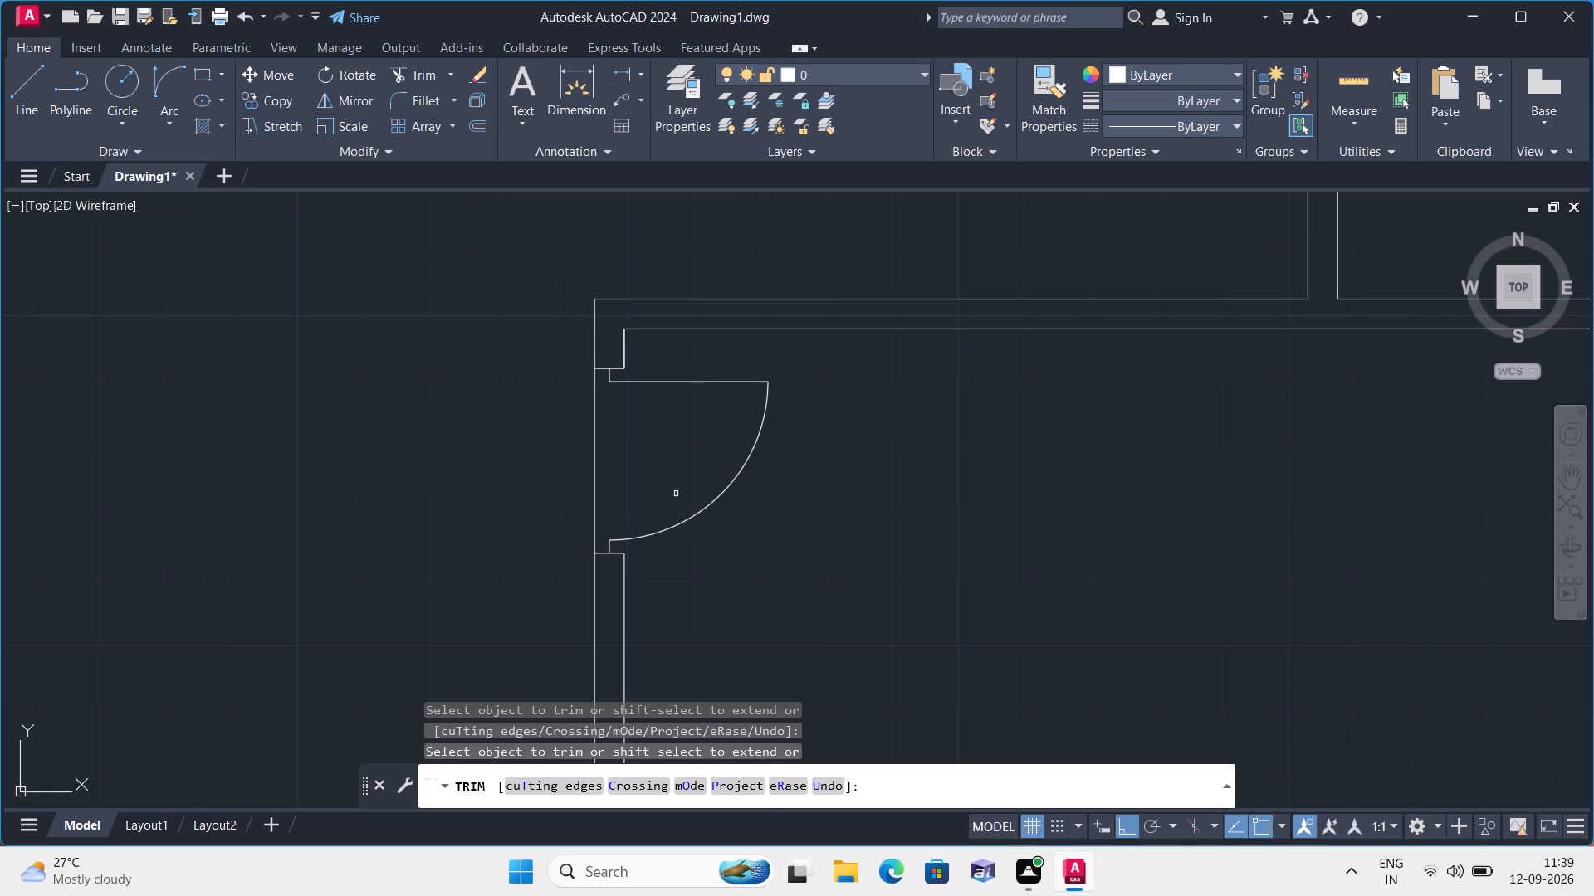
{"action": "left_click", "coordinate": [589, 460]}
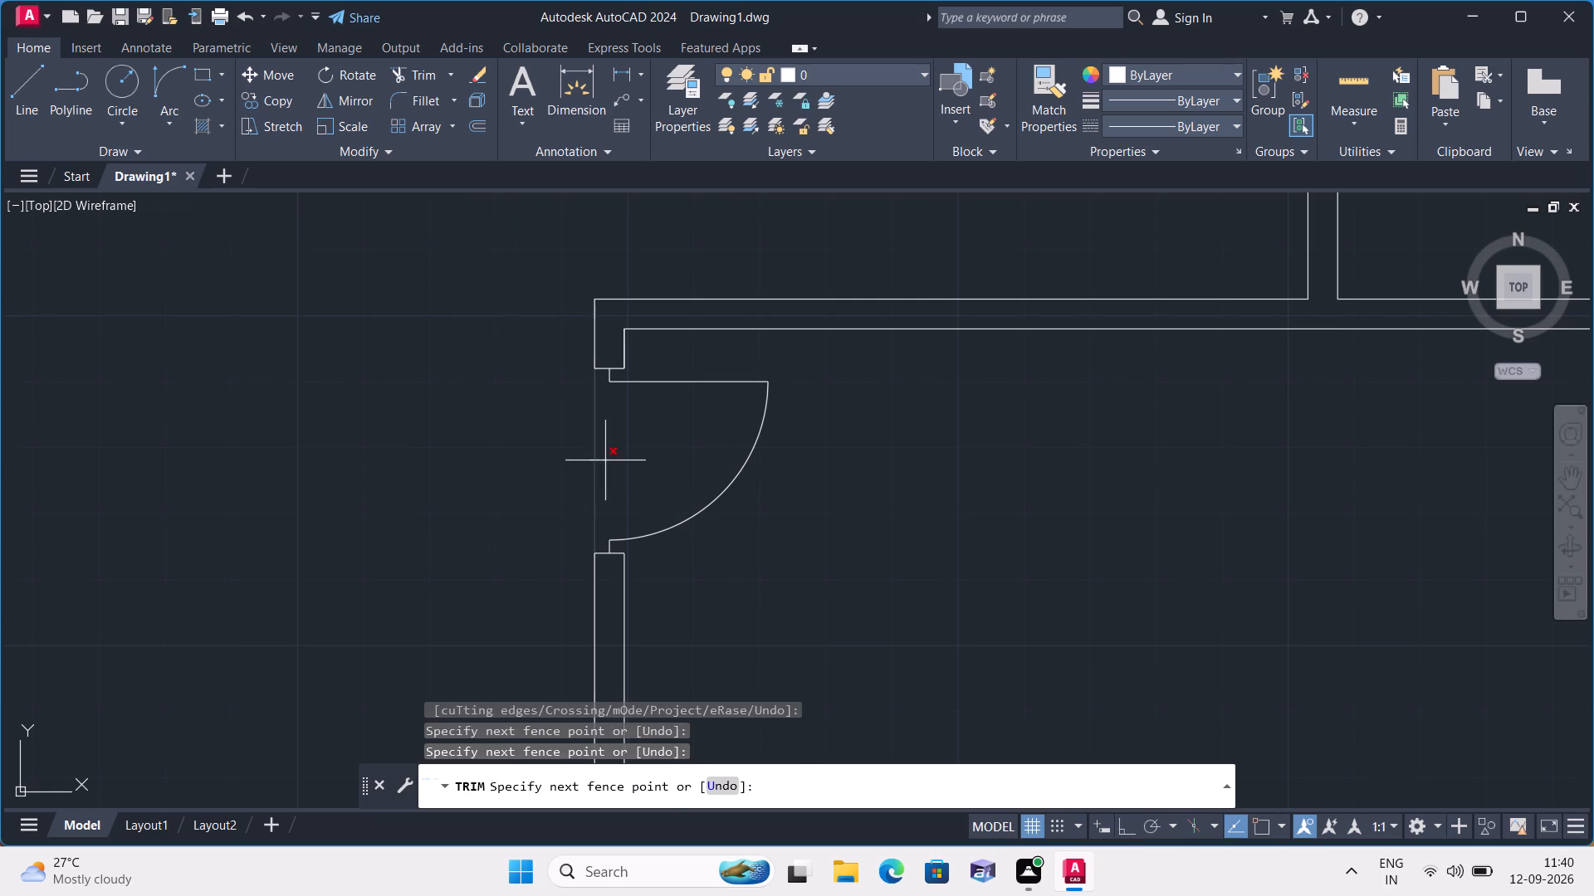
{"action": "left_click", "coordinate": [605, 460]}
{"action": "scroll", "coordinate": [550, 455], "scroll_direction": "down", "scroll_amount": 2}
{"action": "scroll", "coordinate": [393, 494], "scroll_direction": "down", "scroll_amount": 2}
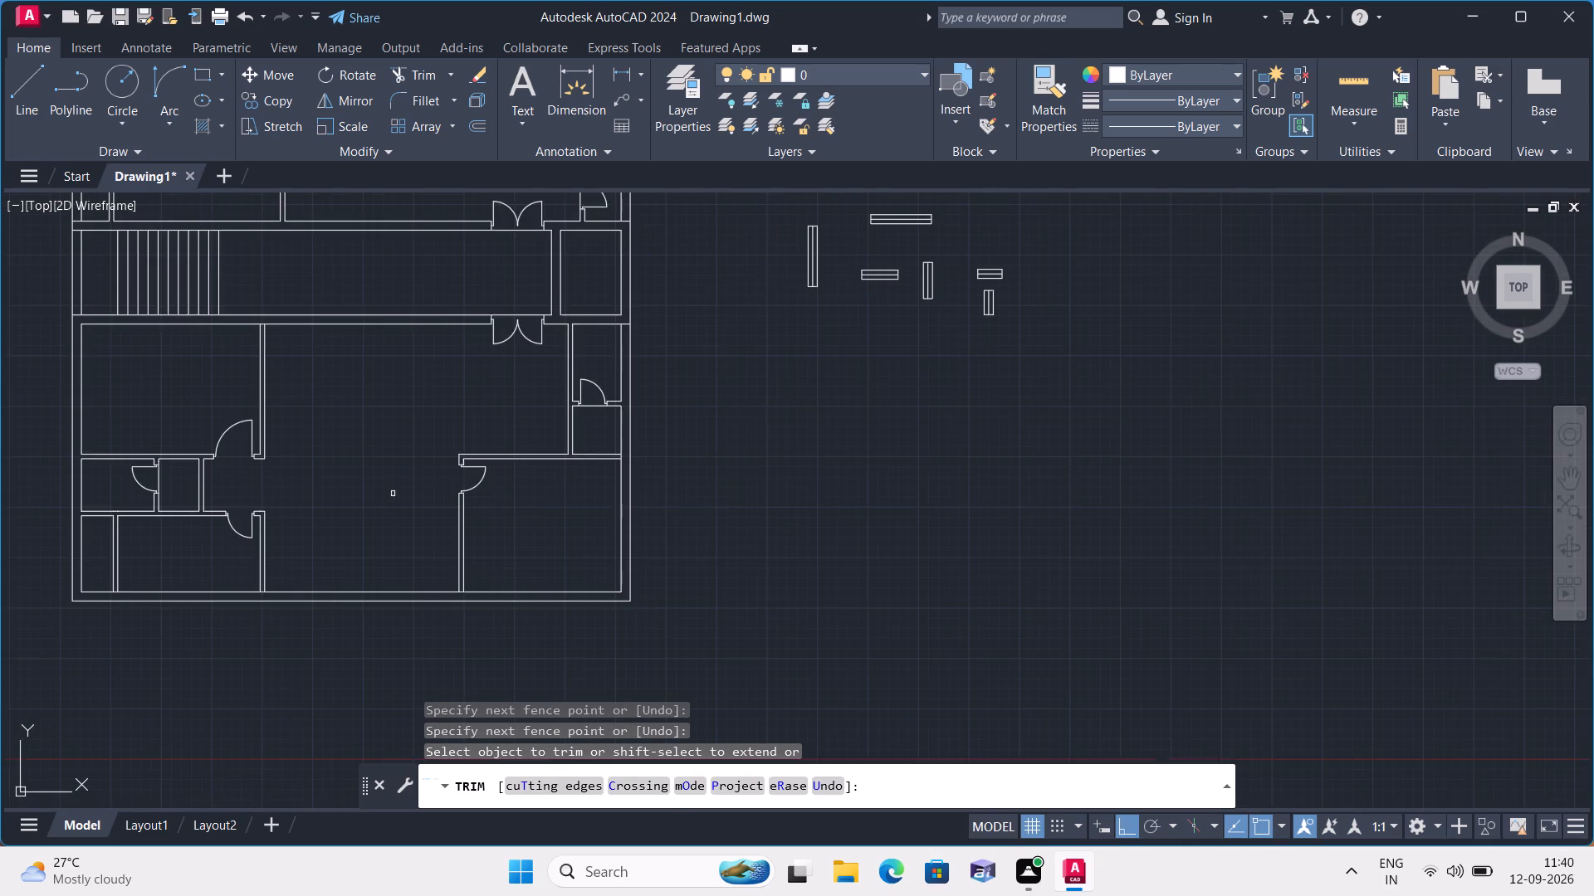
{"action": "scroll", "coordinate": [393, 494], "scroll_direction": "down", "scroll_amount": 1}
{"action": "key", "text": "Escape"}
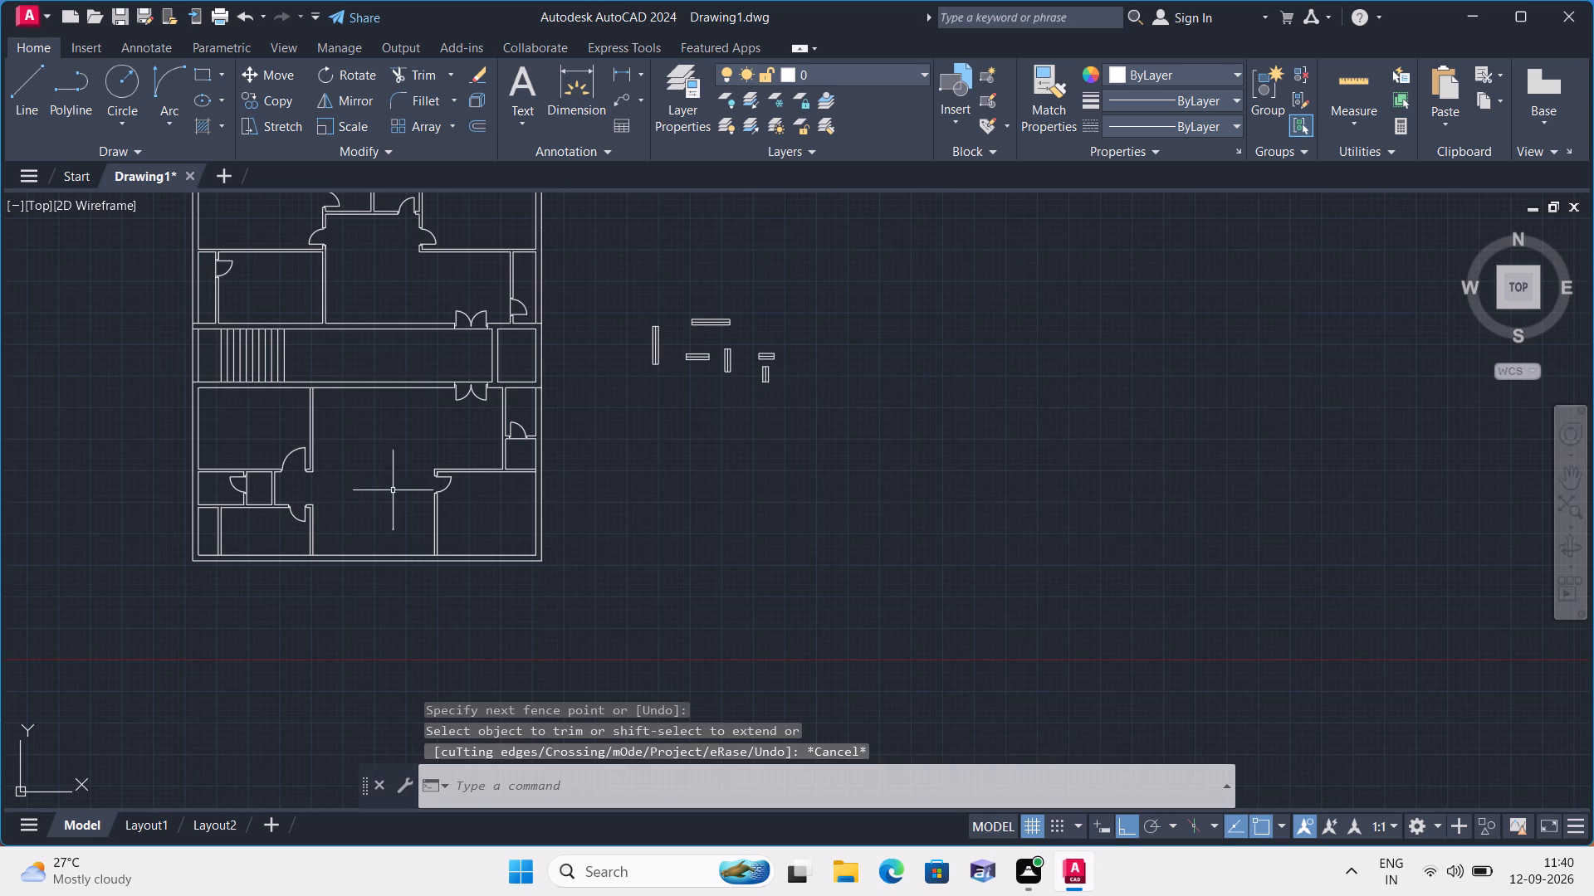
Measure the lower-right room's vertical inside distance between its bottom and top walls with a linear dimension.
{"action": "left_click", "coordinate": [641, 72]}
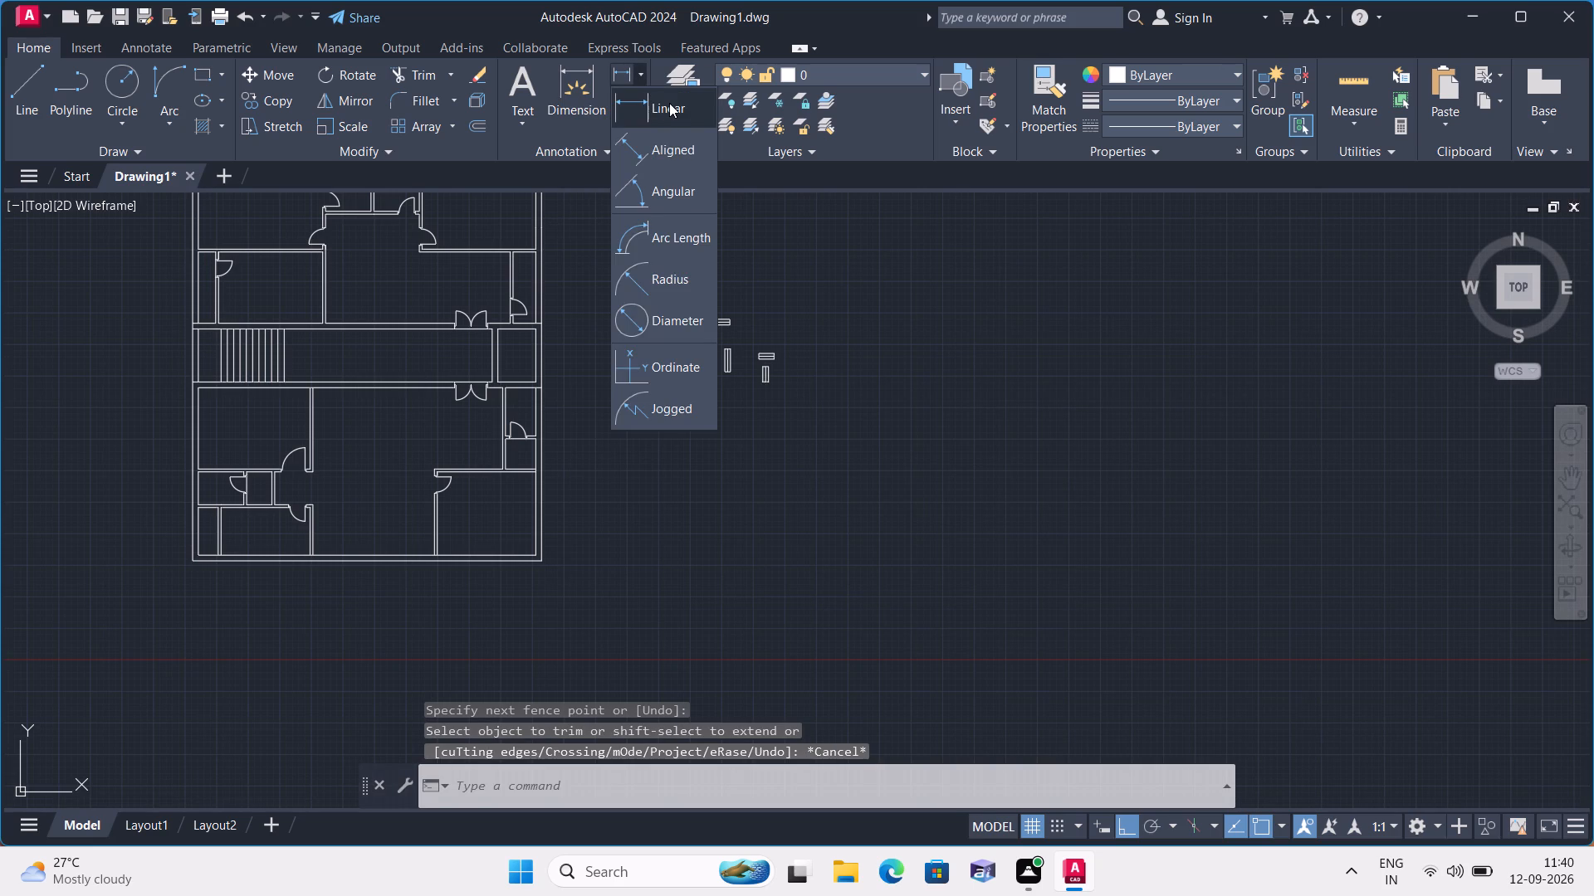
{"action": "left_click", "coordinate": [669, 103]}
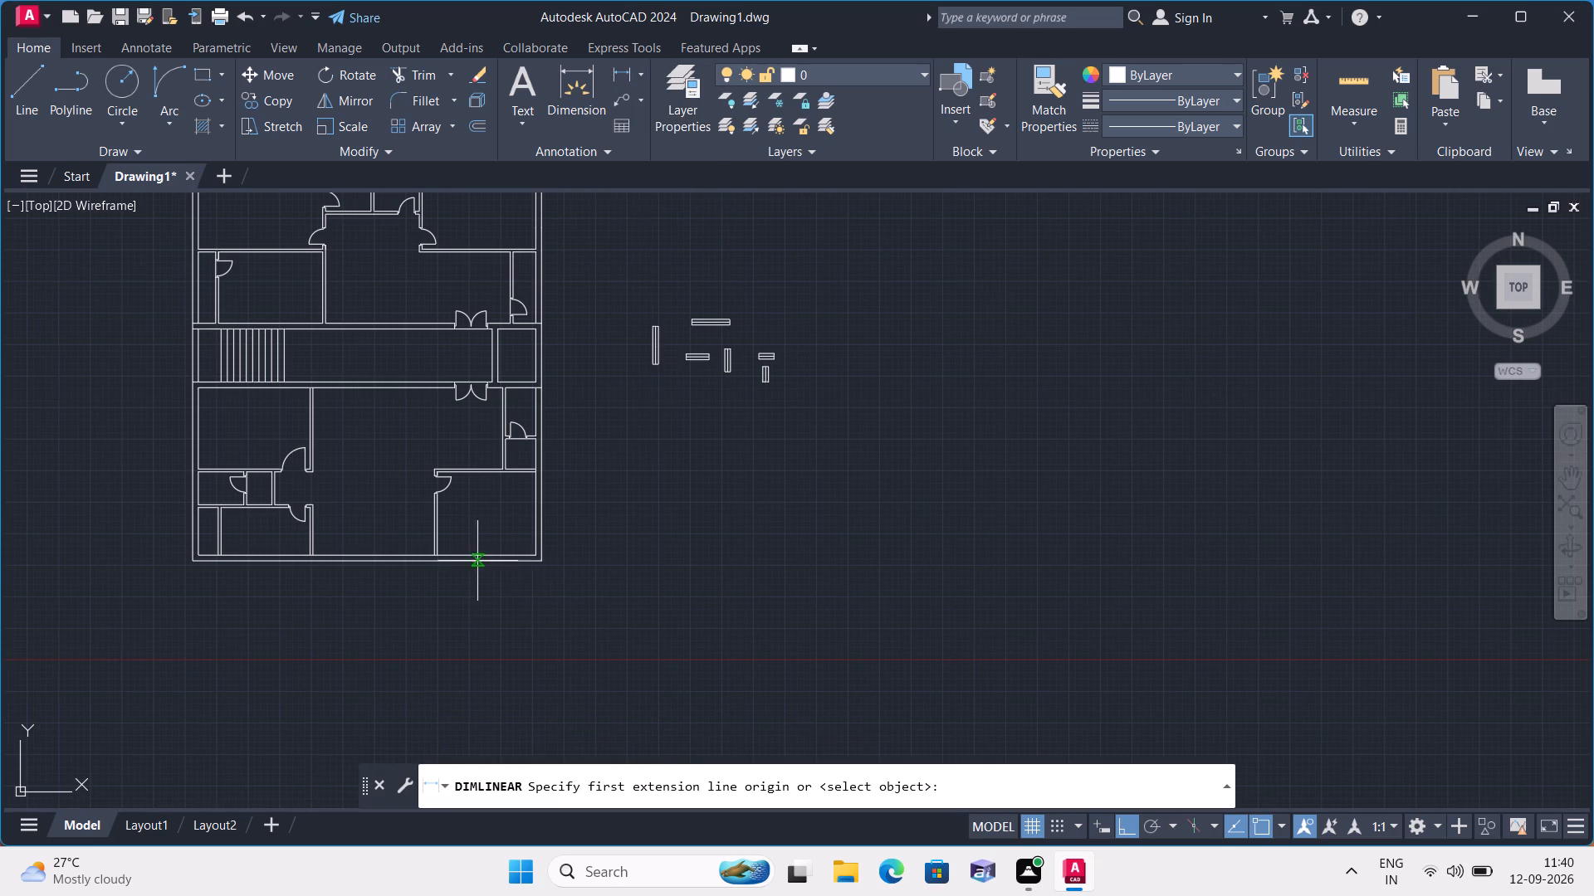
{"action": "scroll", "coordinate": [477, 561], "scroll_direction": "up", "scroll_amount": 3}
{"action": "left_click", "coordinate": [492, 544]}
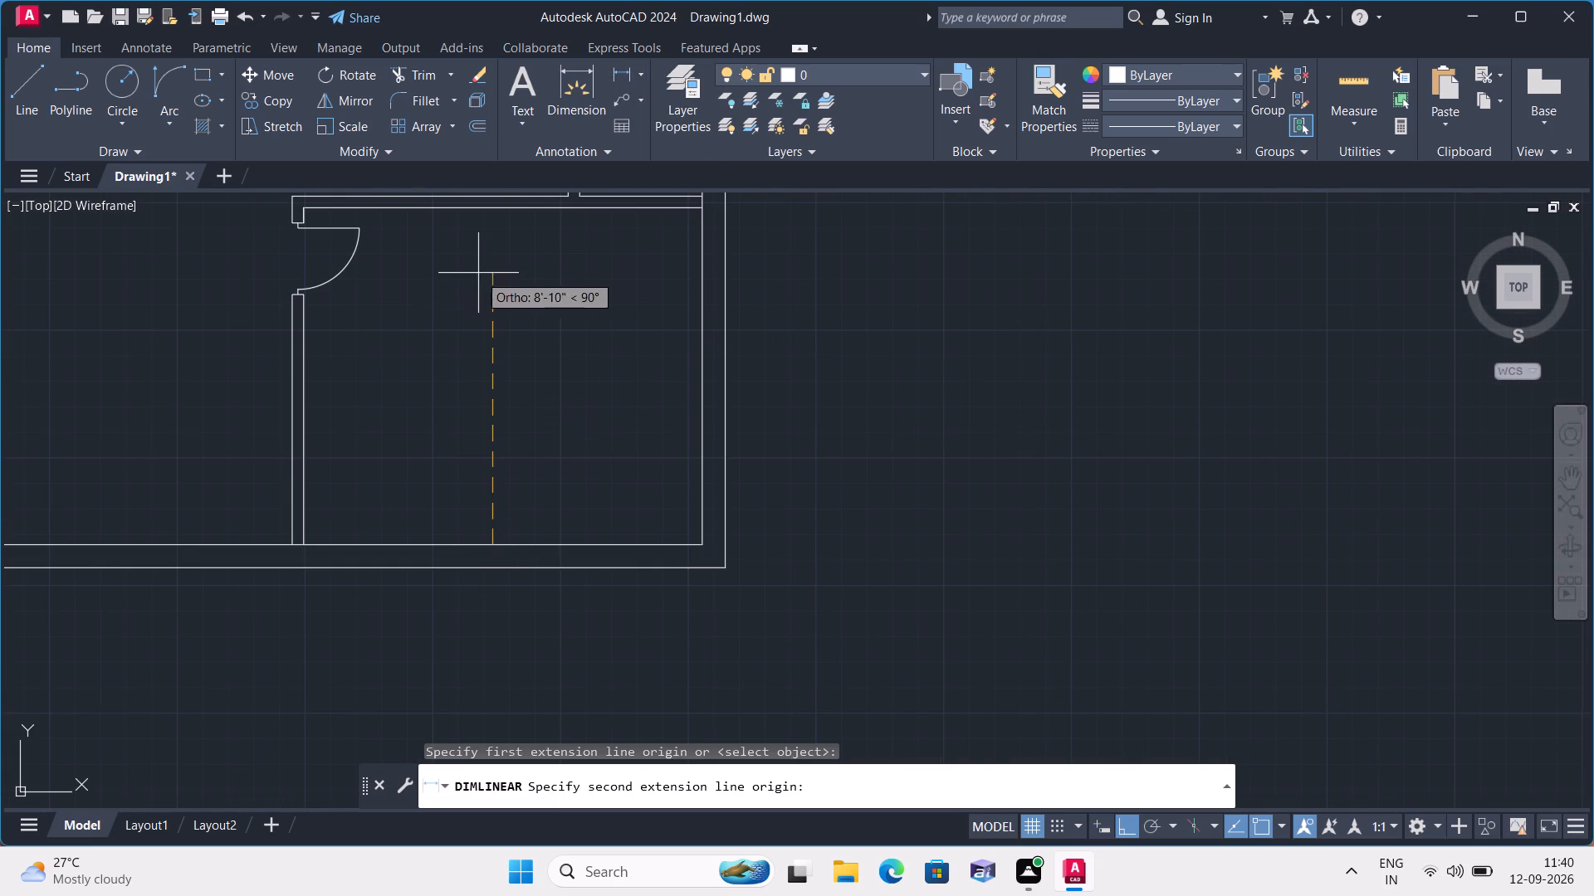
{"action": "left_click", "coordinate": [497, 212]}
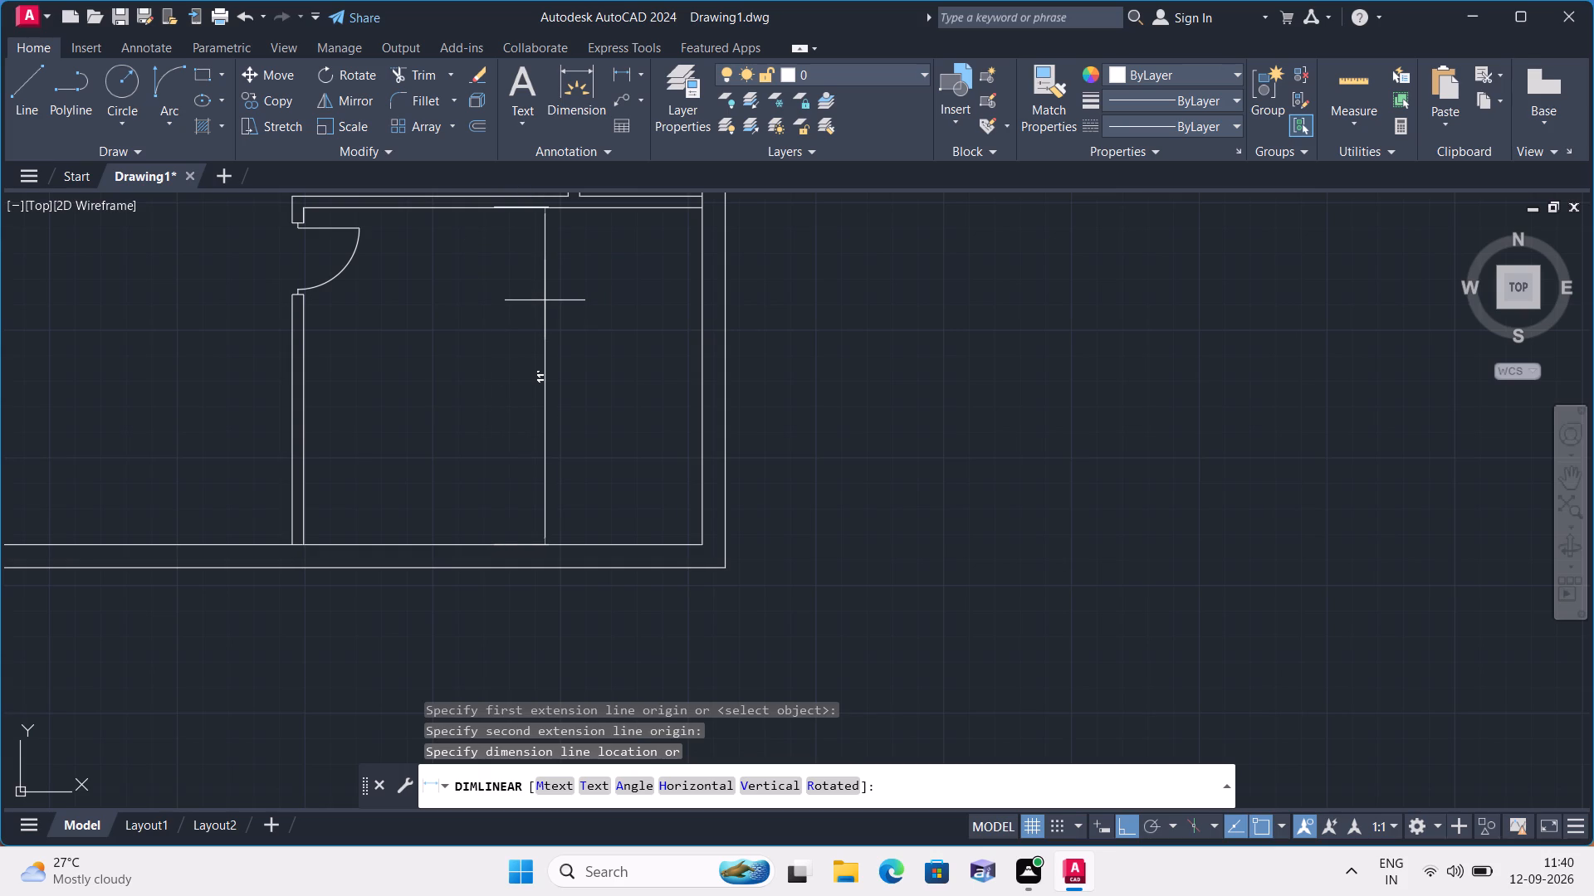
{"action": "key", "text": "Escape"}
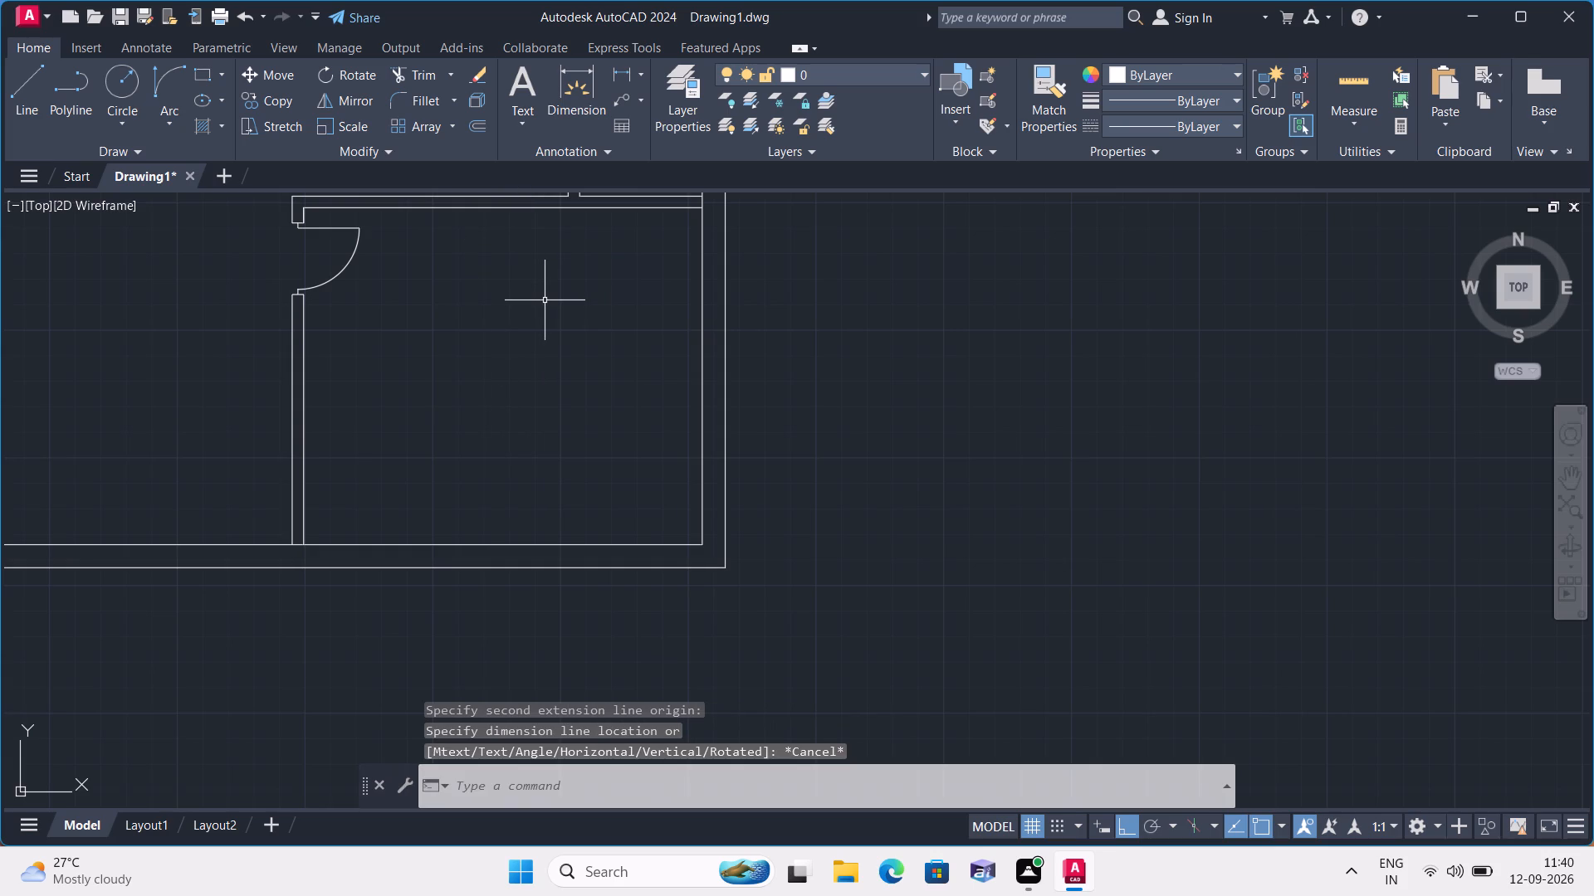
Draw a horizontal line between the midpoints of the staircase's last and first tread lines to divide the two flights.
{"action": "scroll", "coordinate": [545, 307], "scroll_direction": "down", "scroll_amount": 2}
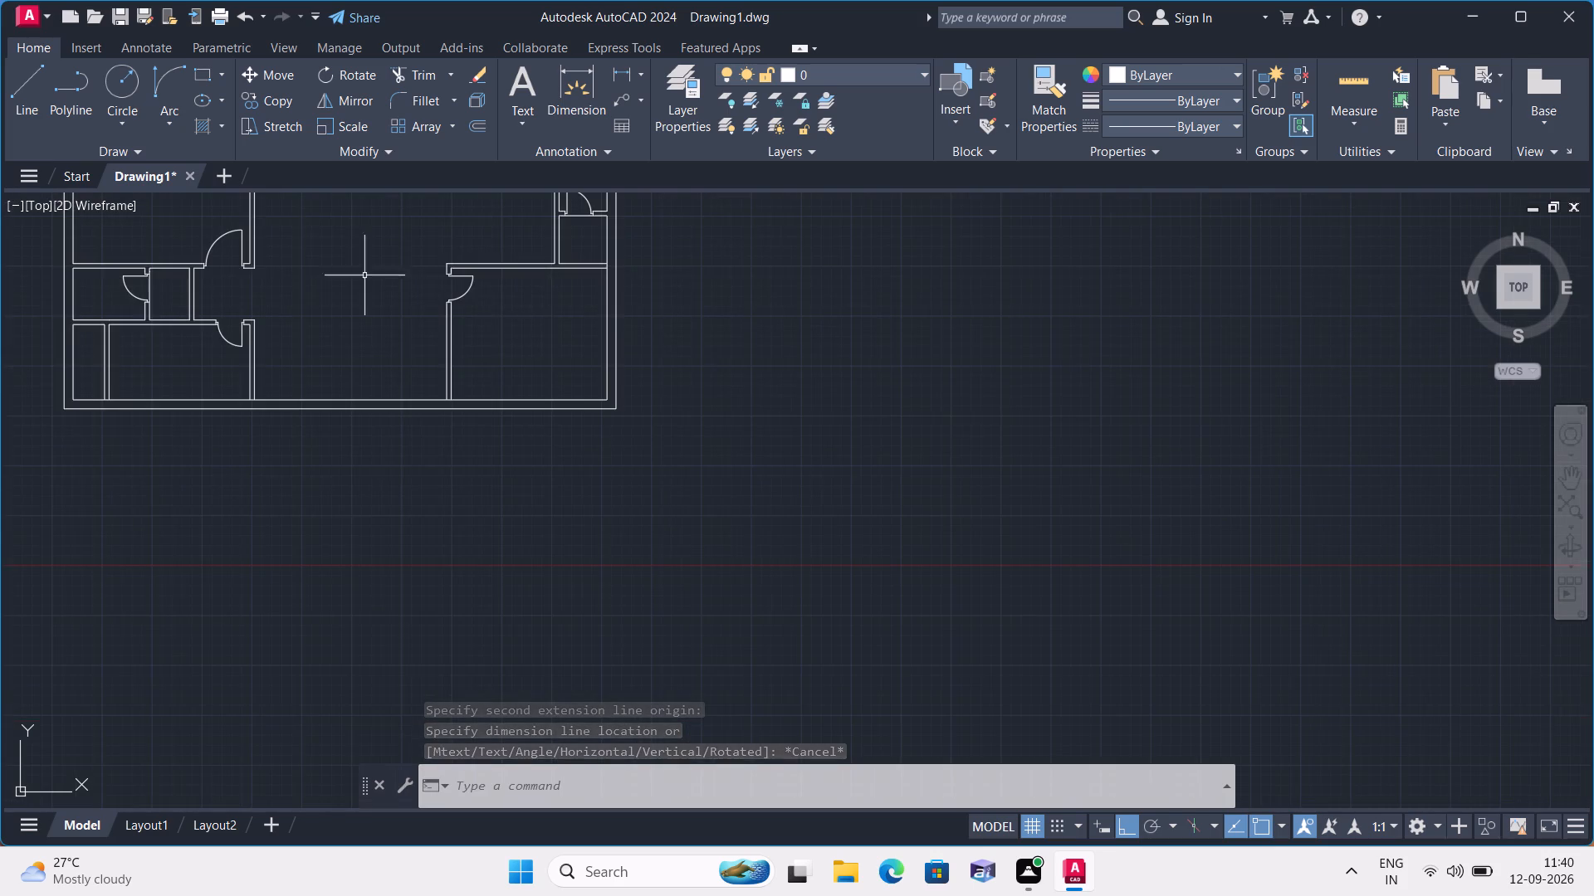
{"action": "middle_click_drag", "start_coordinate": [280, 261], "coordinate": [484, 533]}
{"action": "scroll", "coordinate": [401, 407], "scroll_direction": "up", "scroll_amount": 1}
{"action": "type", "text": "l"}
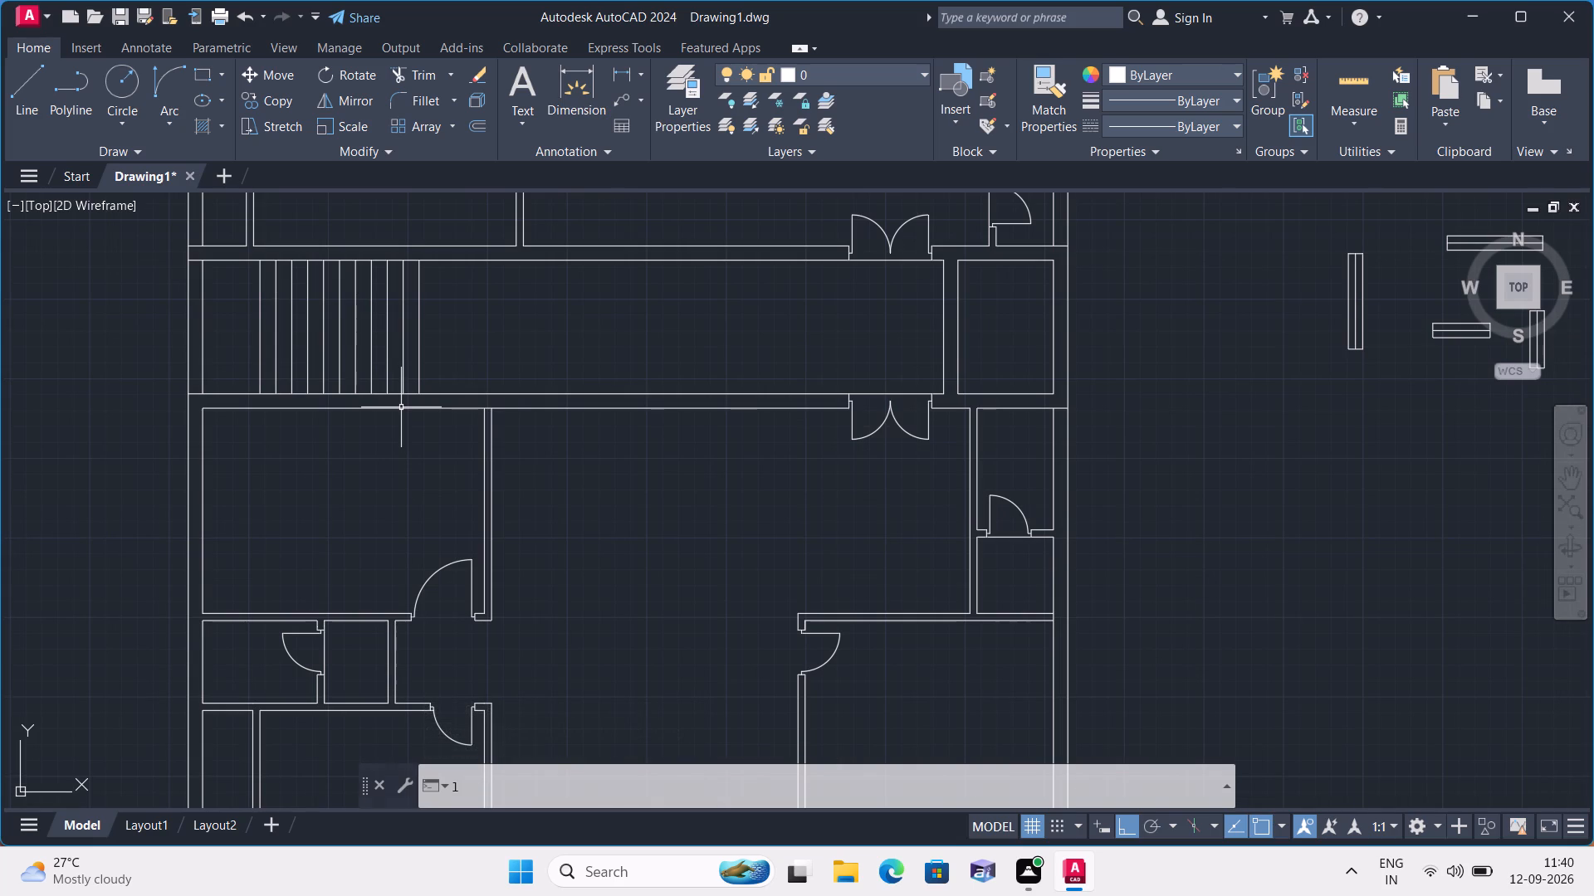
{"action": "key", "text": "space"}
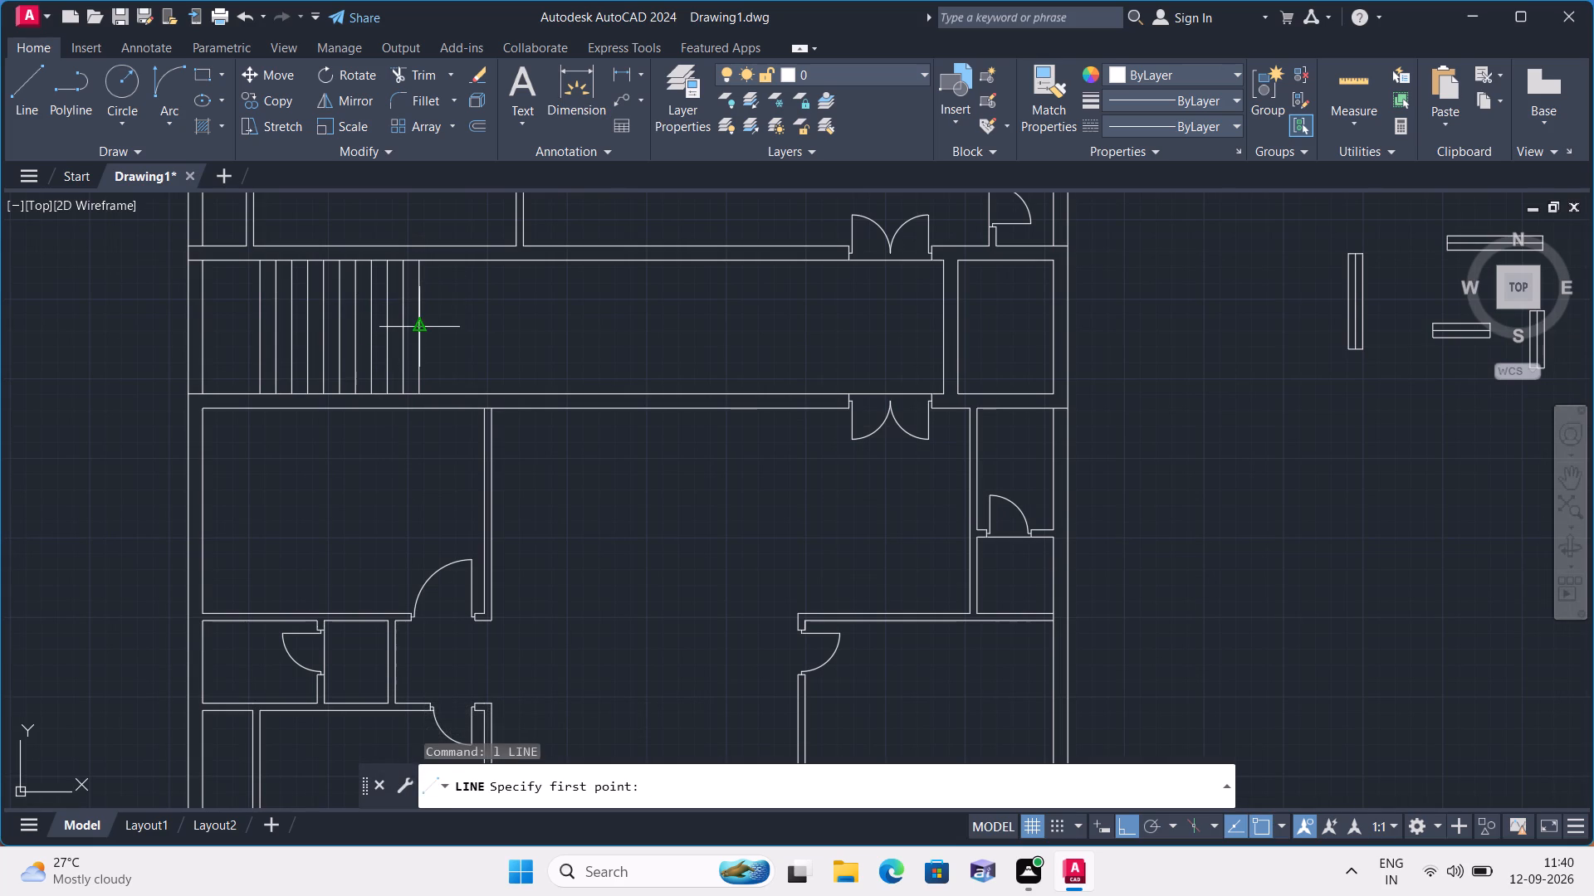
{"action": "left_click", "coordinate": [419, 331]}
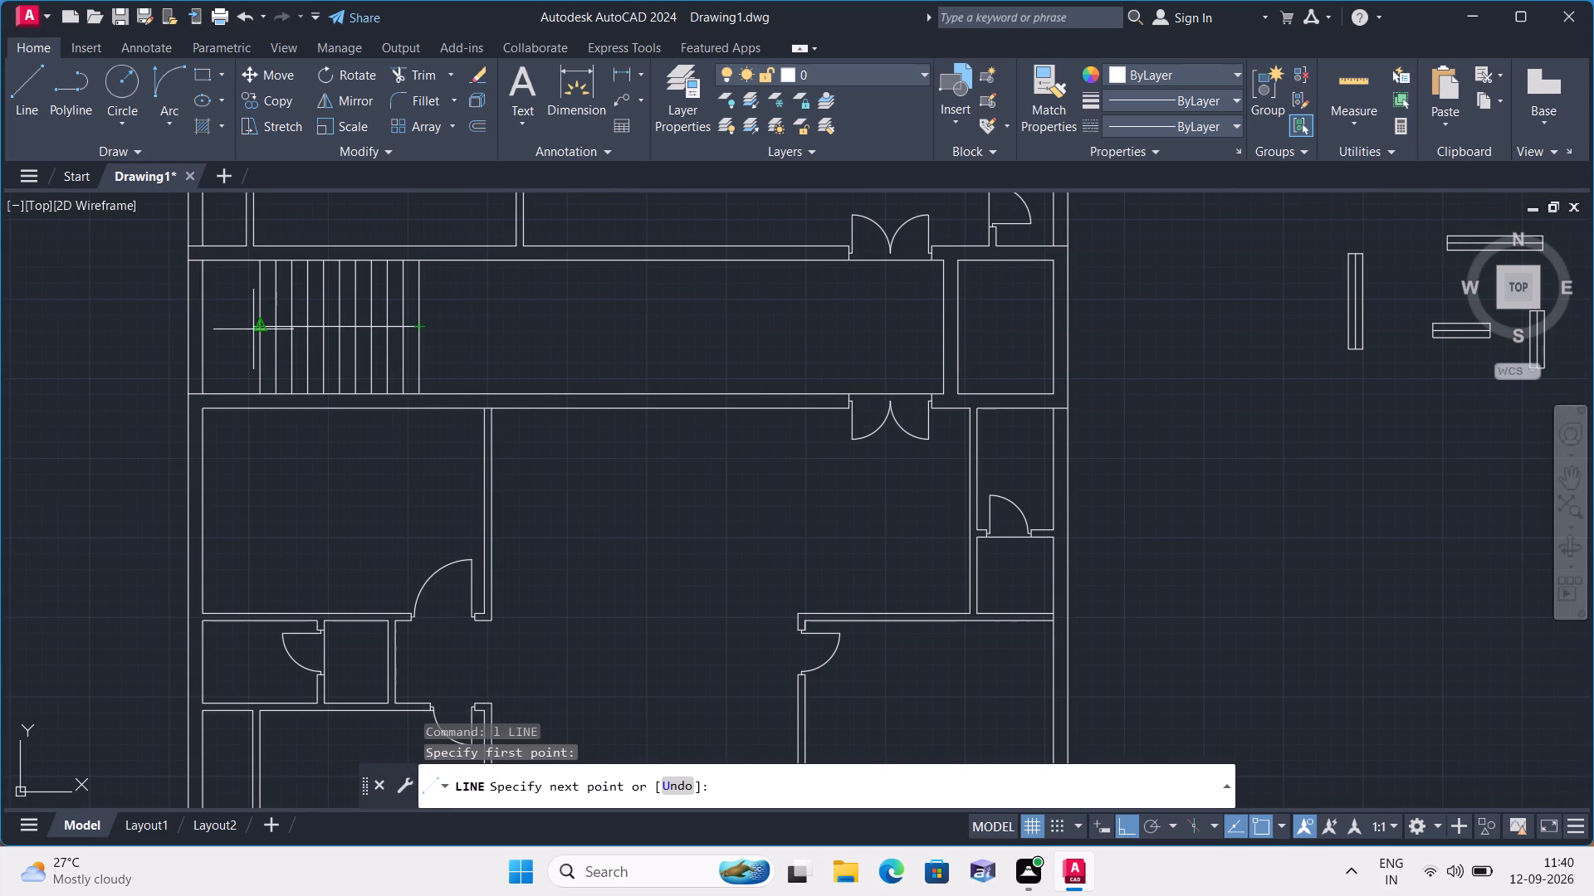
{"action": "left_click", "coordinate": [257, 329]}
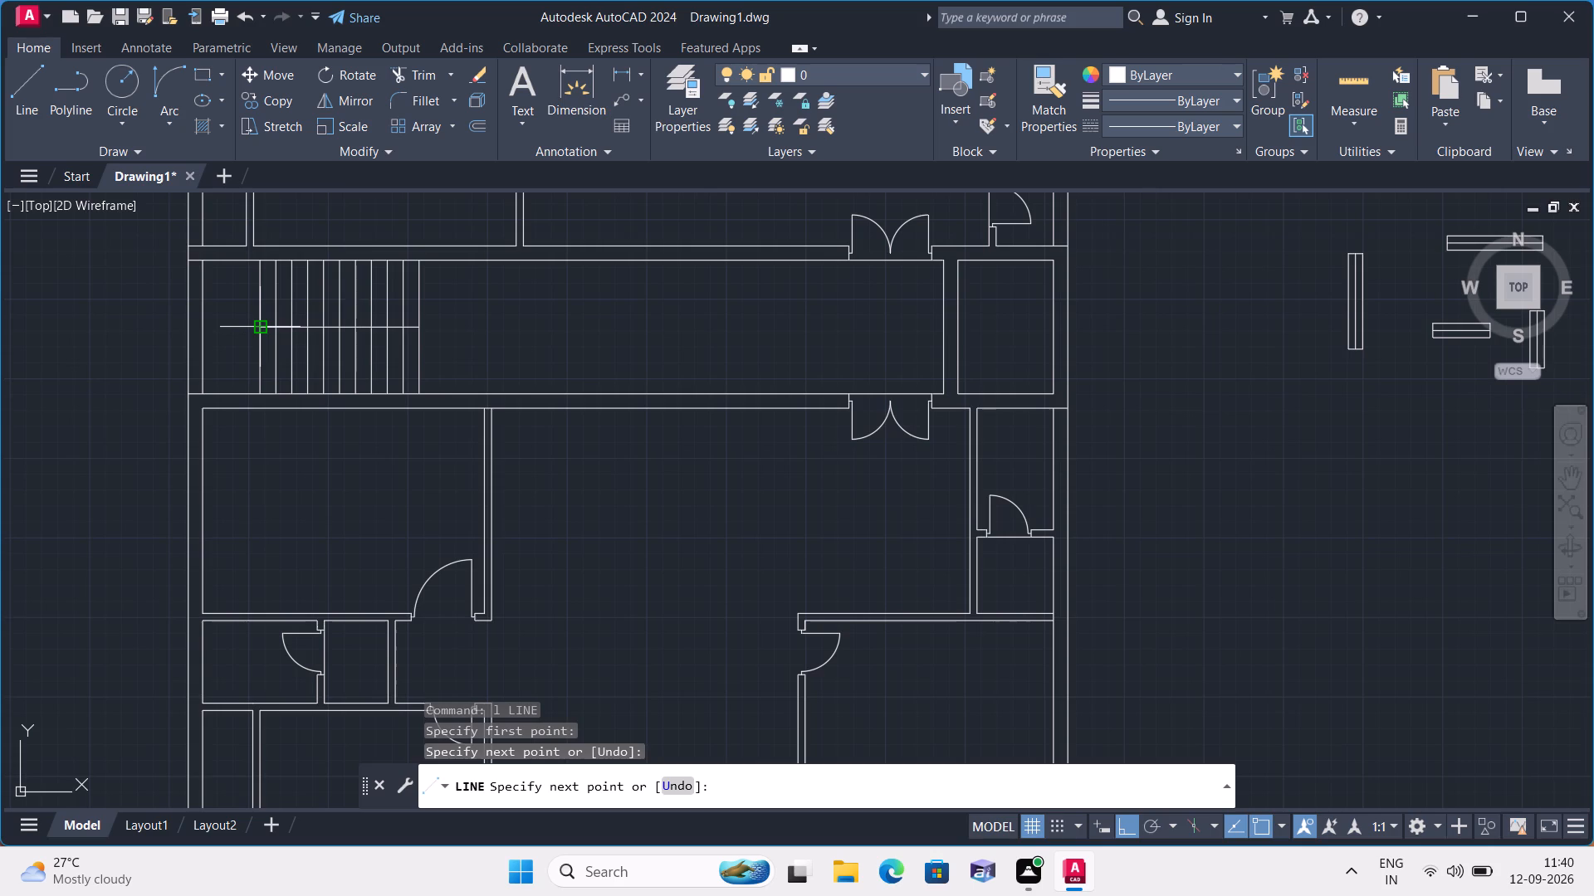
{"action": "key", "text": "space"}
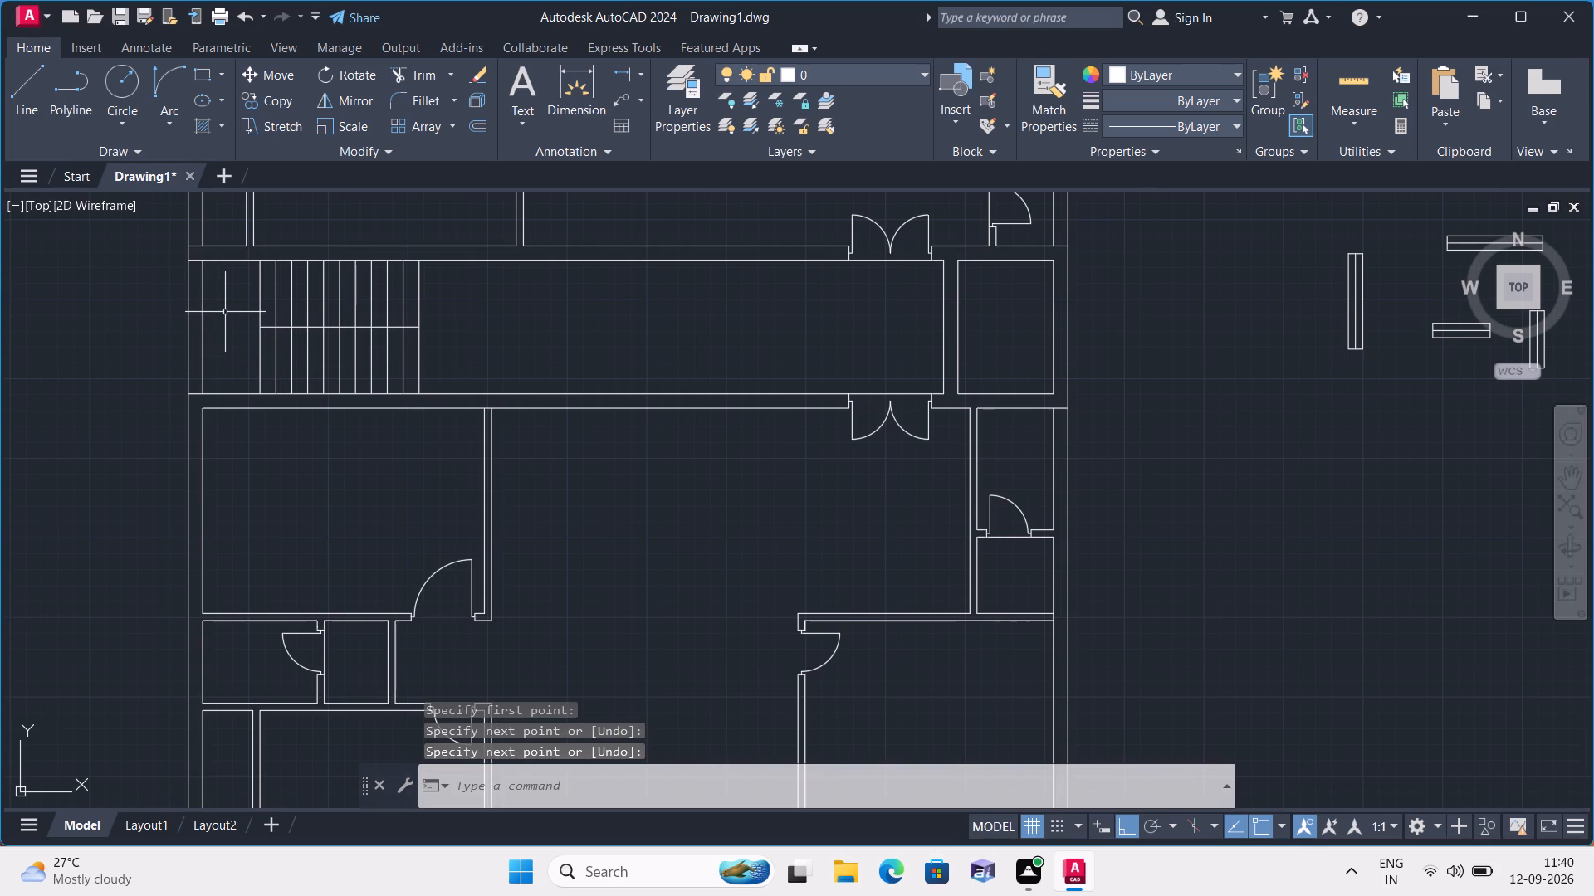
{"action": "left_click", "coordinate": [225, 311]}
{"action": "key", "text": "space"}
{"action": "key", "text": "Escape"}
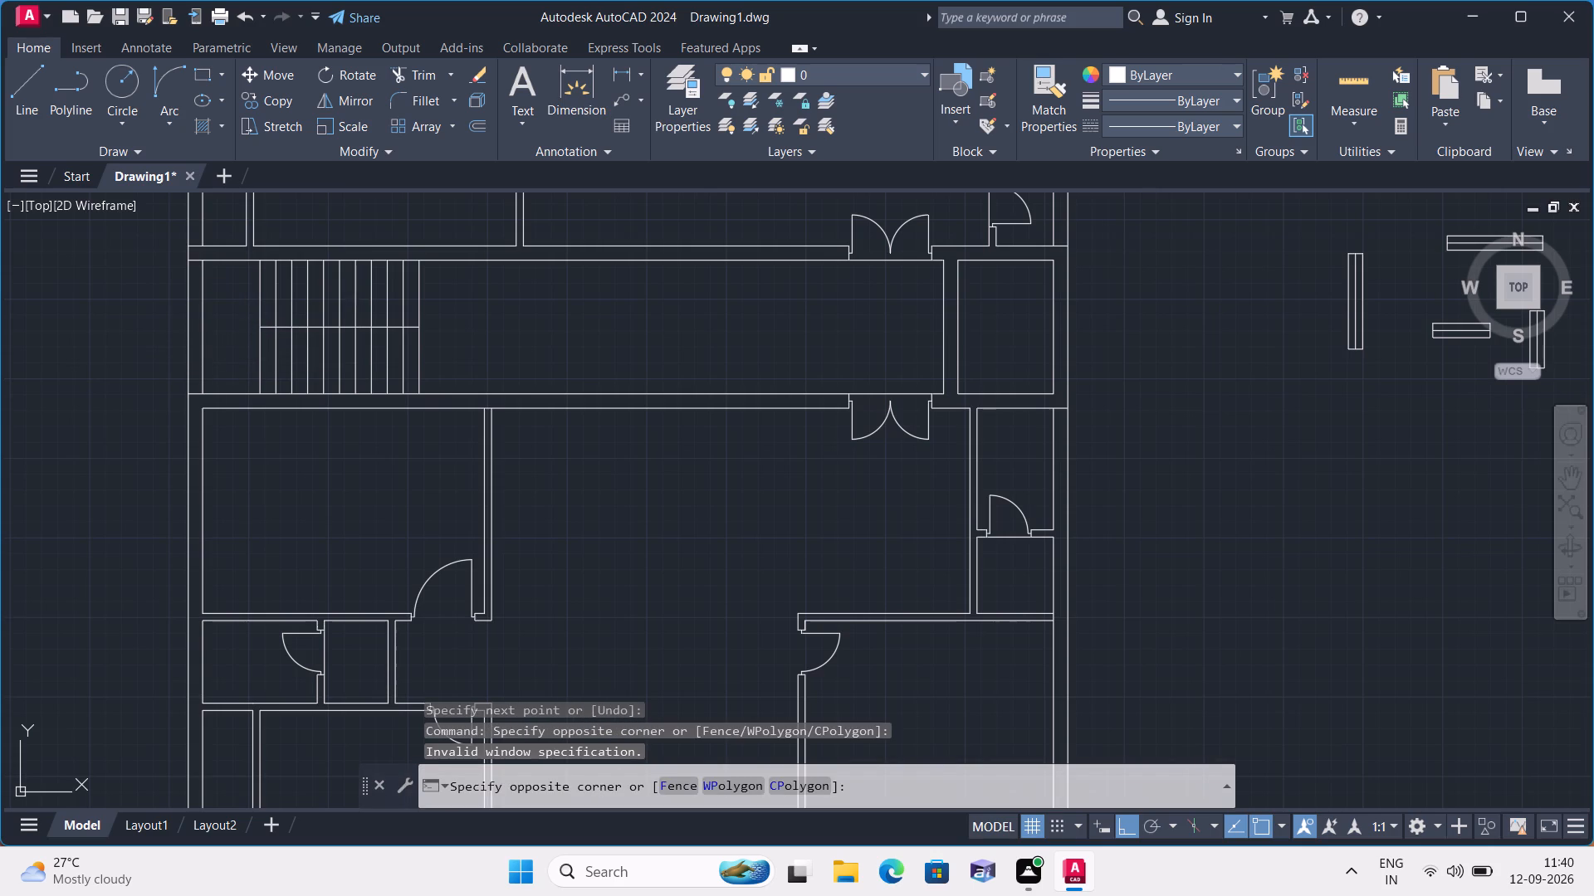
Draw the stair direction line down the landing, then horizontally through the lower flight to just beyond the last tread.
{"action": "key", "text": "space"}
{"action": "left_click", "coordinate": [229, 310]}
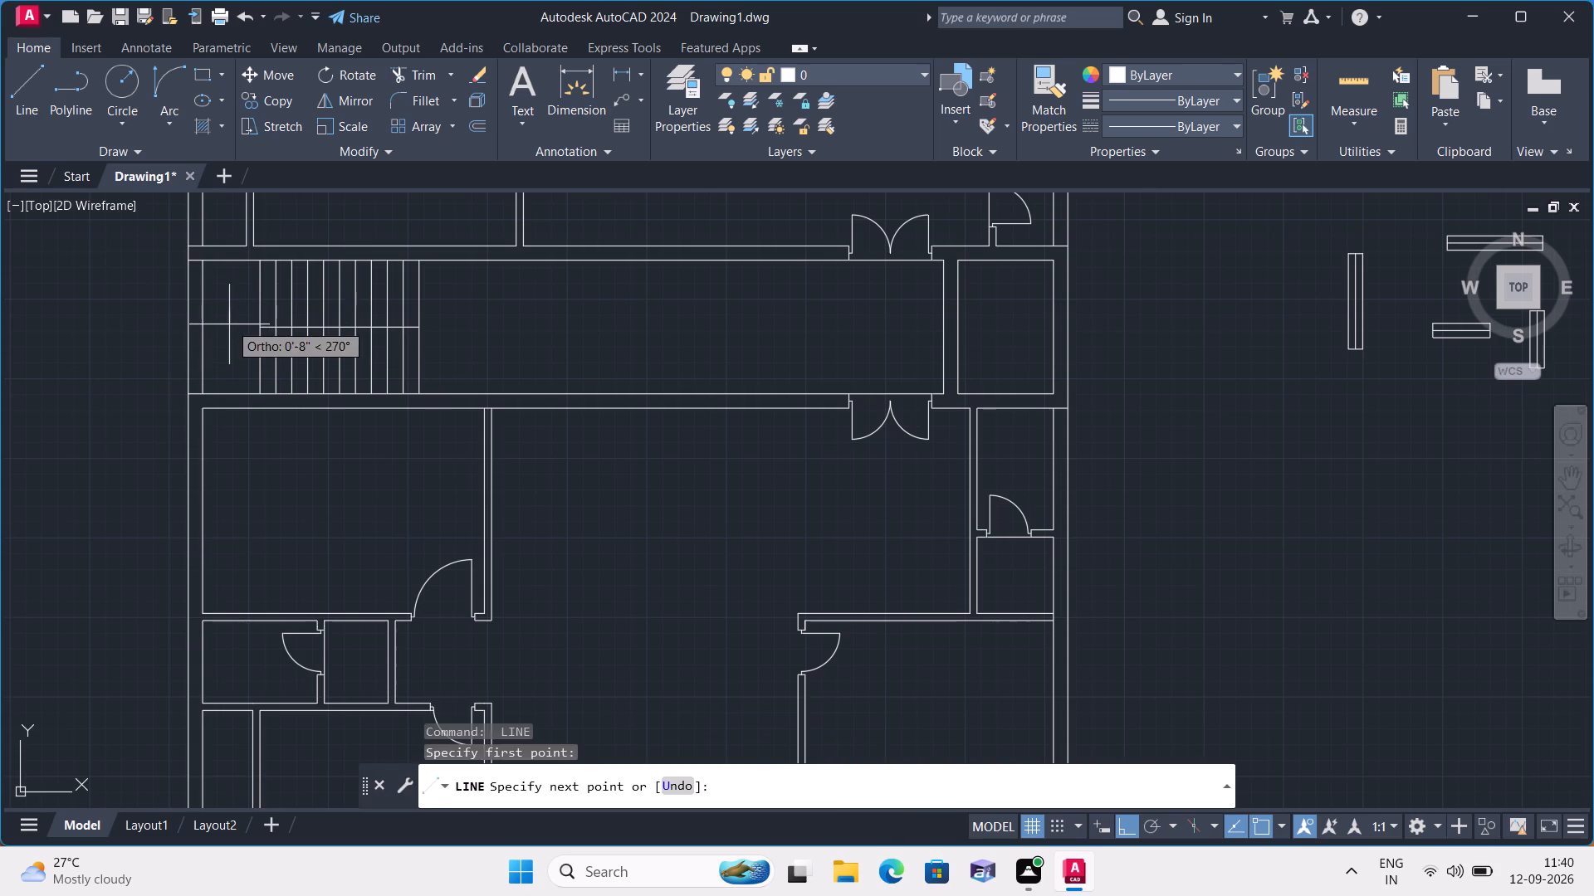
{"action": "left_click", "coordinate": [231, 358]}
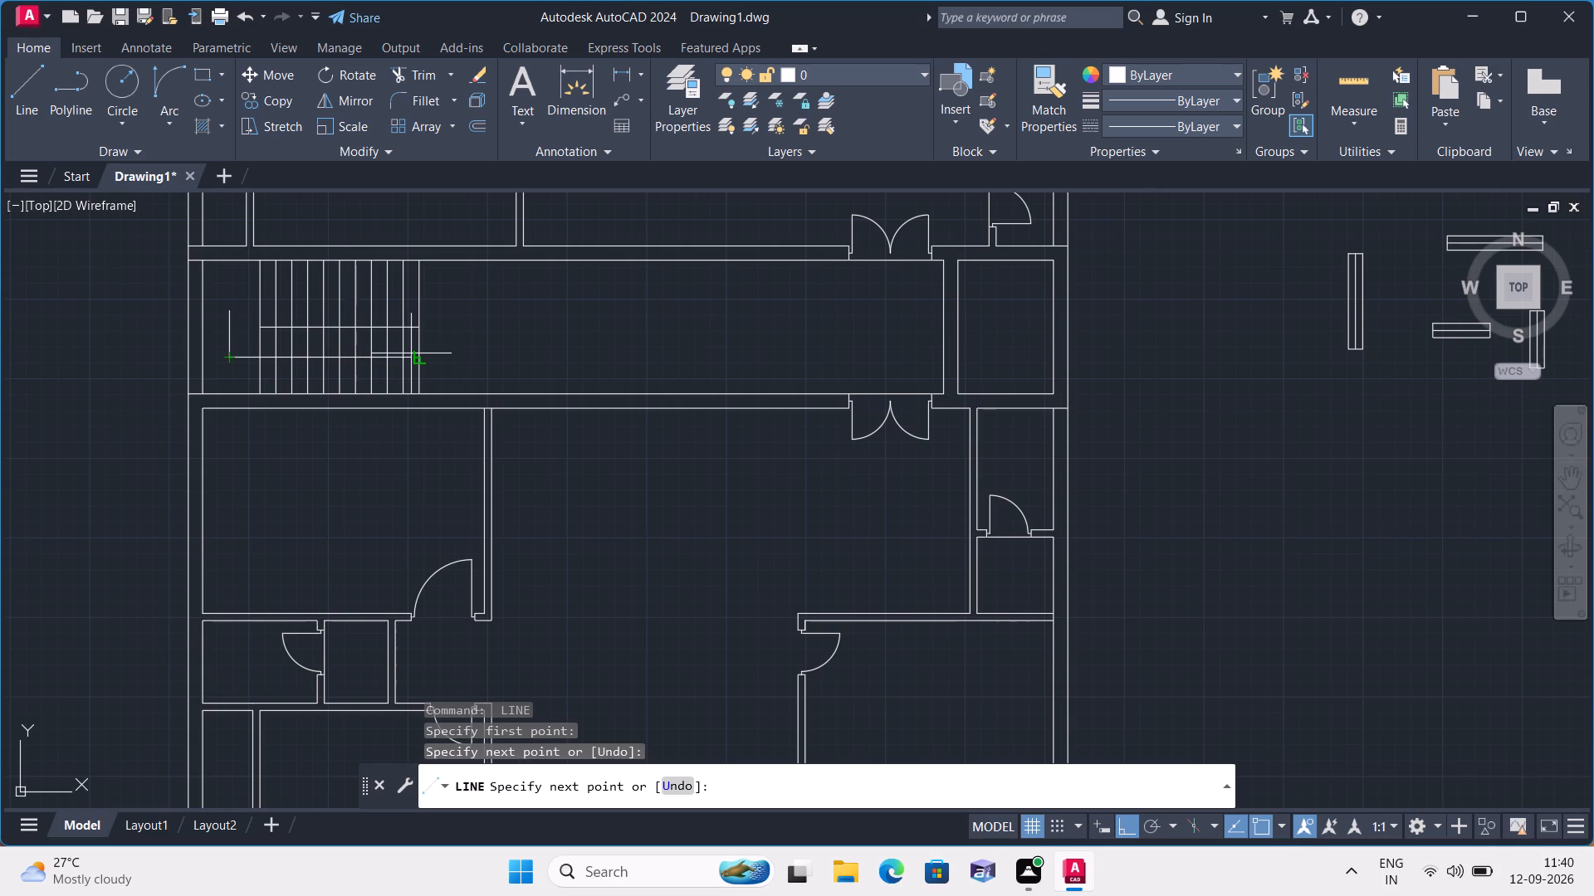
{"action": "left_click", "coordinate": [454, 353]}
{"action": "key", "text": "space"}
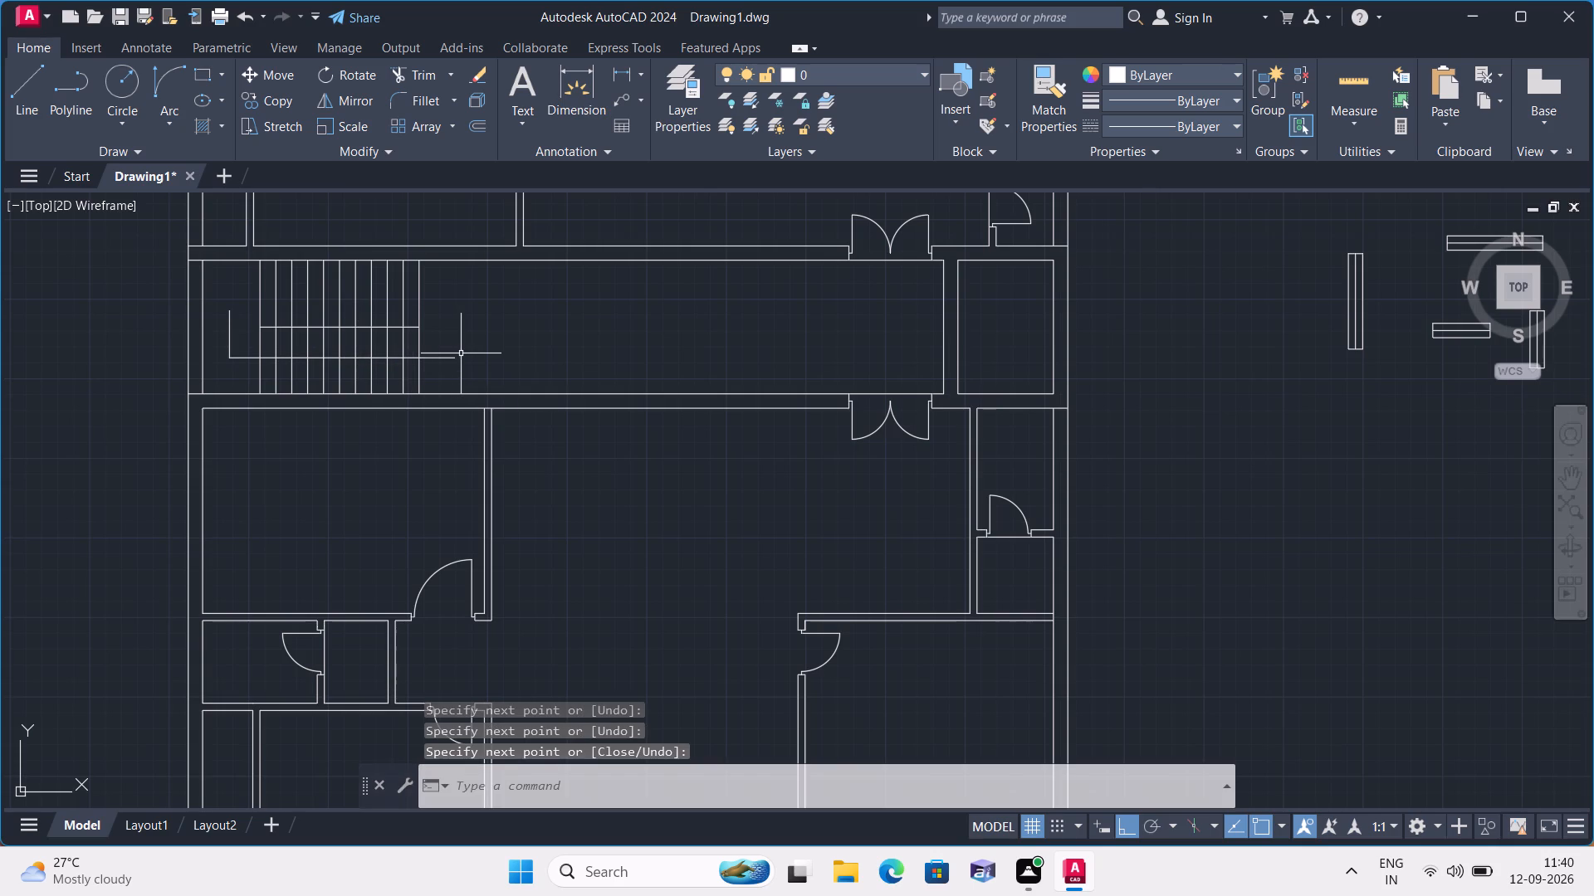
In the lower-left room, draw a line 1' down the narrow partition's right face and across to its left face as the upper door jamb.
{"action": "scroll", "coordinate": [463, 353], "scroll_direction": "down", "scroll_amount": 2}
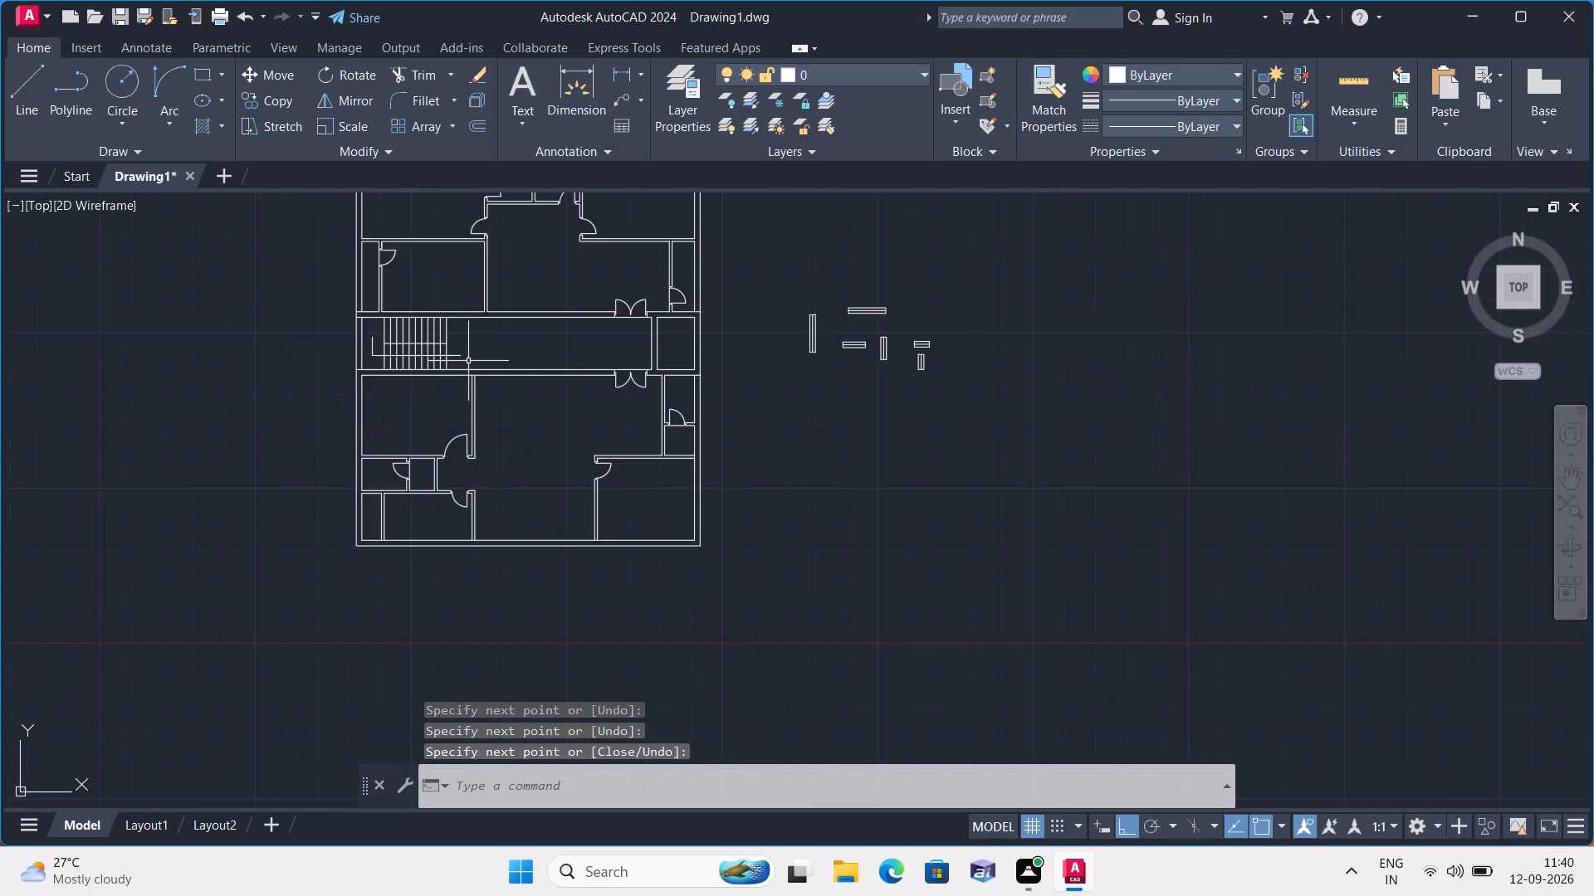
{"action": "scroll", "coordinate": [468, 361], "scroll_direction": "down", "scroll_amount": 1}
{"action": "scroll", "coordinate": [628, 555], "scroll_direction": "down", "scroll_amount": 1}
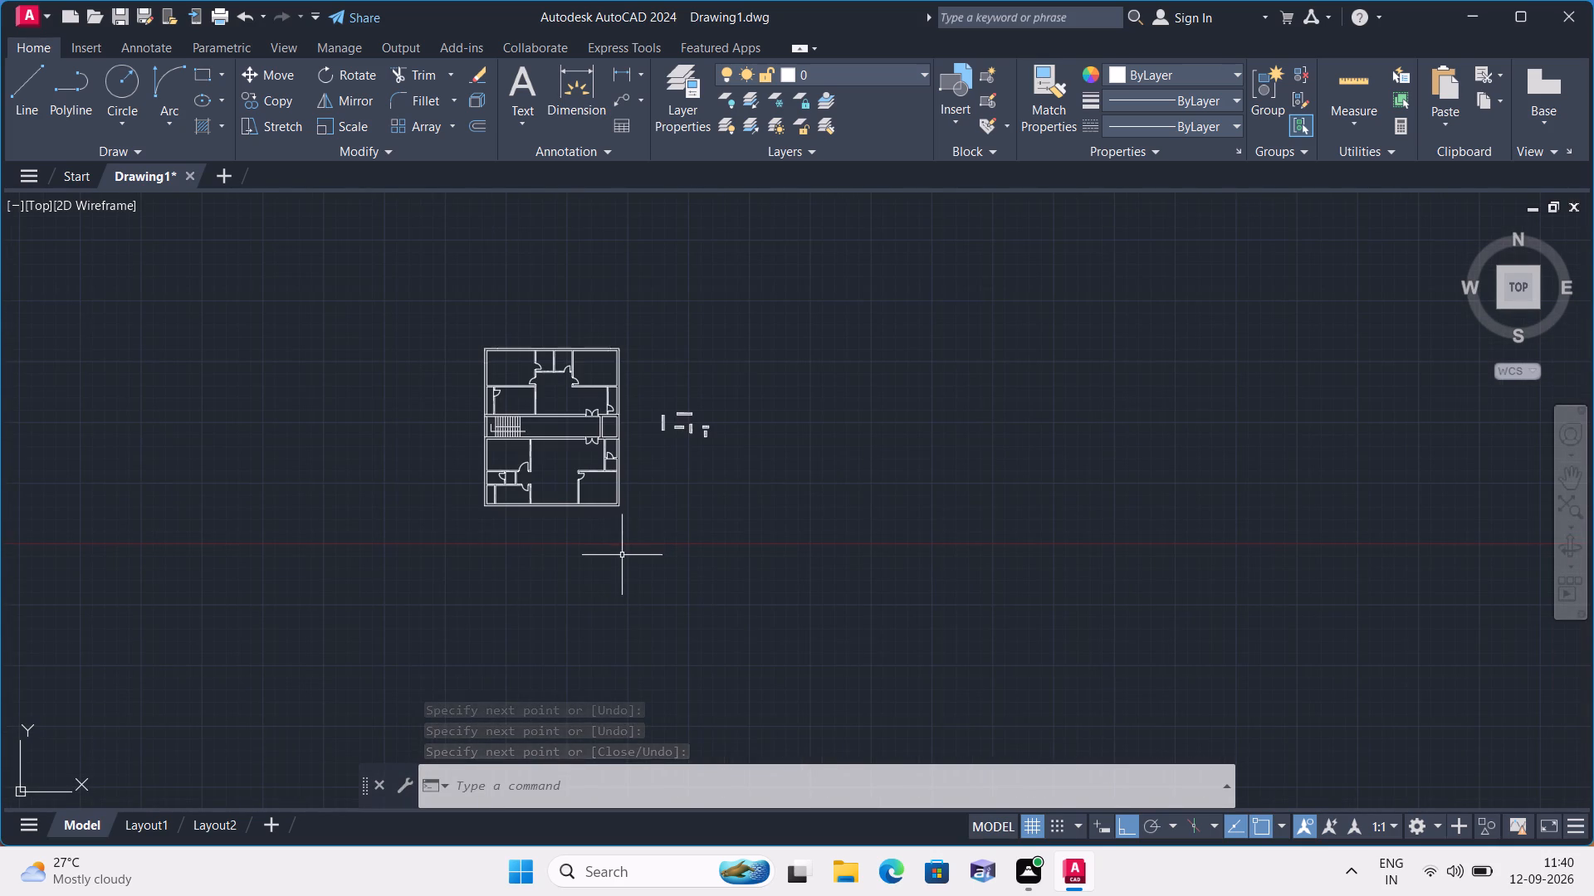
{"action": "scroll", "coordinate": [506, 459], "scroll_direction": "up", "scroll_amount": 4}
{"action": "middle_click_drag", "start_coordinate": [643, 559], "coordinate": [634, 554]}
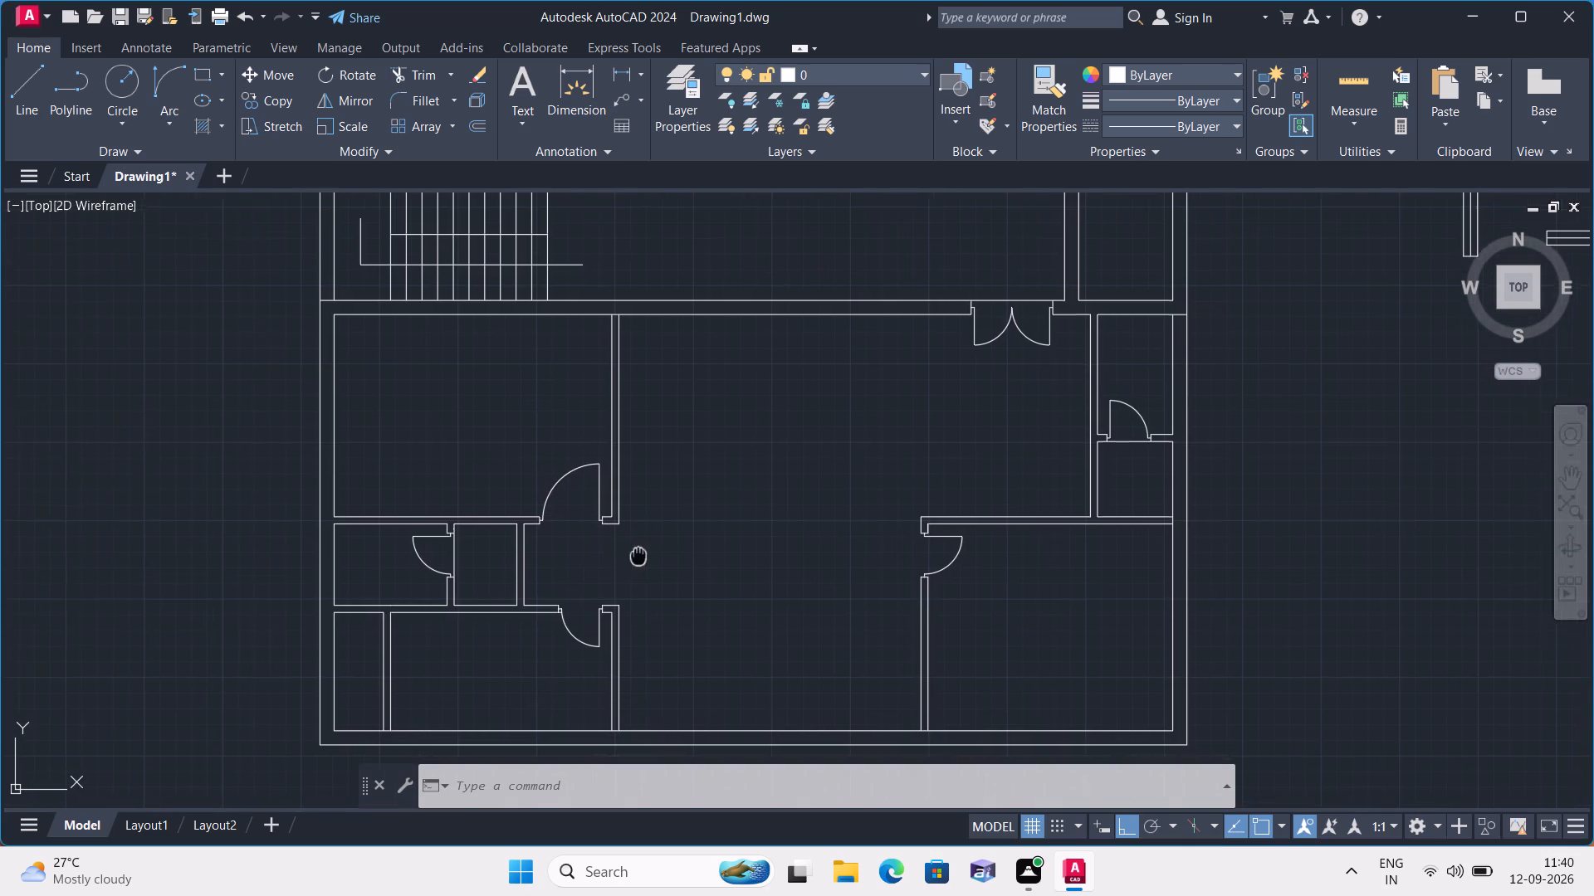
{"action": "middle_click_drag", "start_coordinate": [634, 554], "coordinate": [557, 373]}
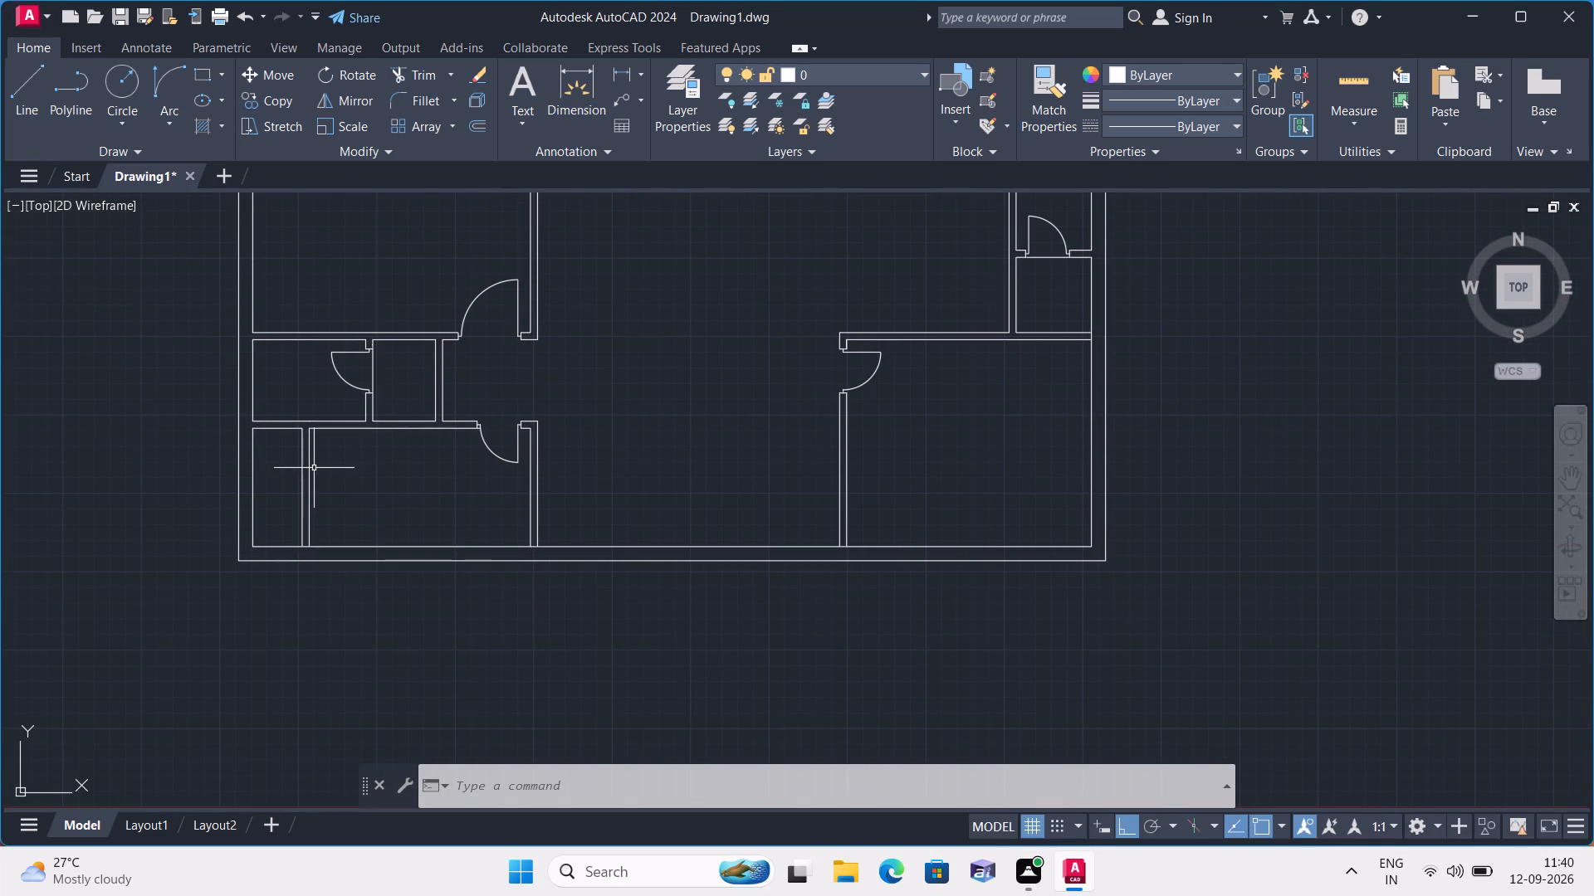
{"action": "key", "text": "space"}
{"action": "scroll", "coordinate": [310, 462], "scroll_direction": "up", "scroll_amount": 1}
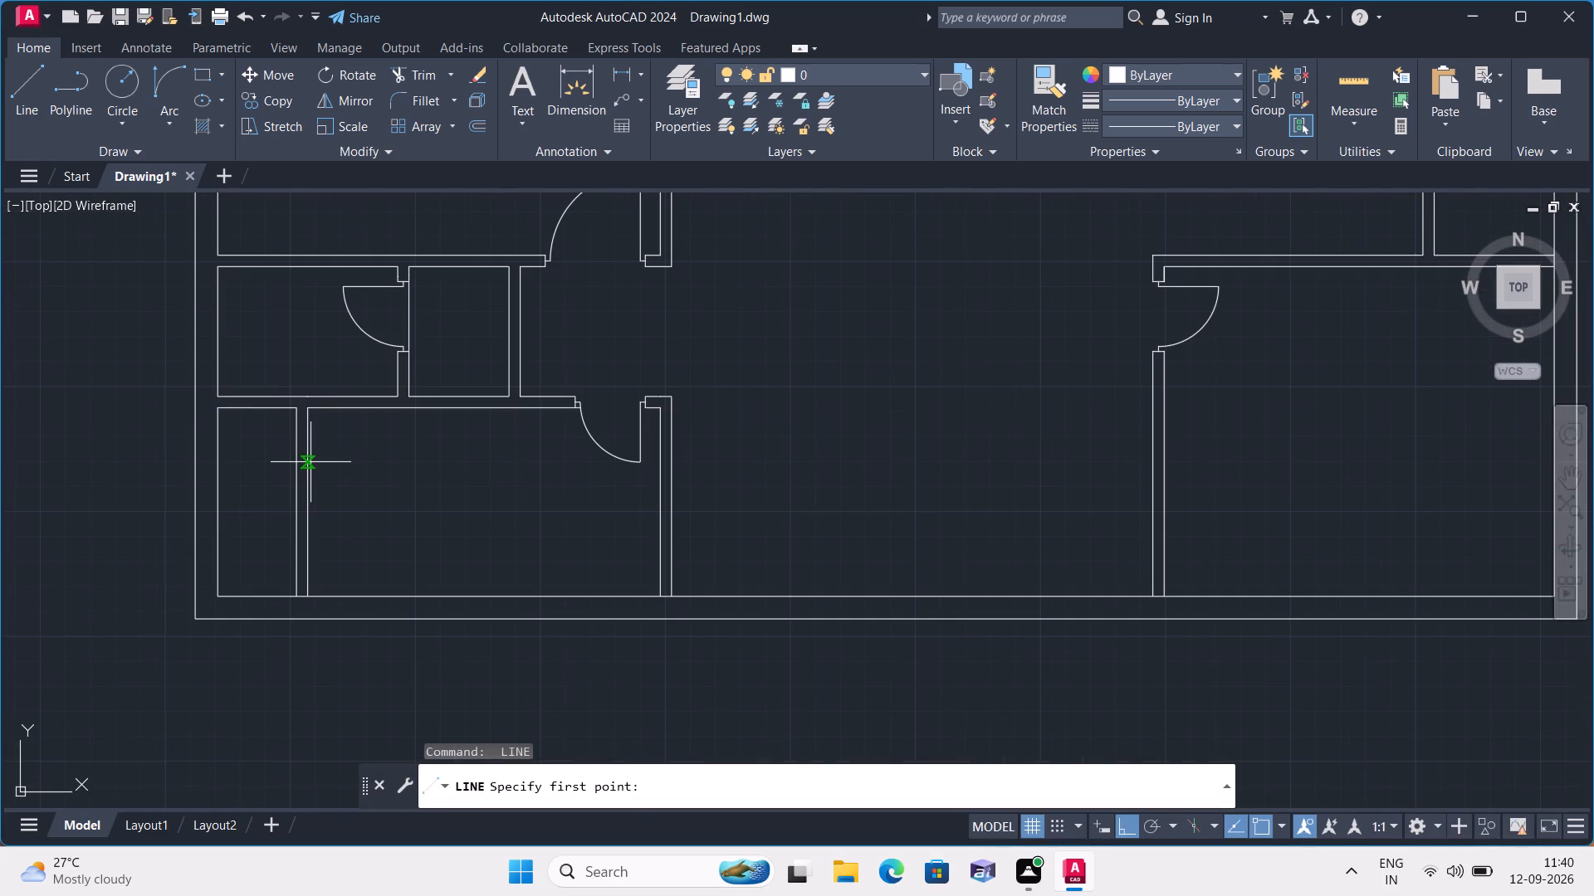
{"action": "scroll", "coordinate": [314, 454], "scroll_direction": "up", "scroll_amount": 1}
{"action": "left_click", "coordinate": [310, 377]}
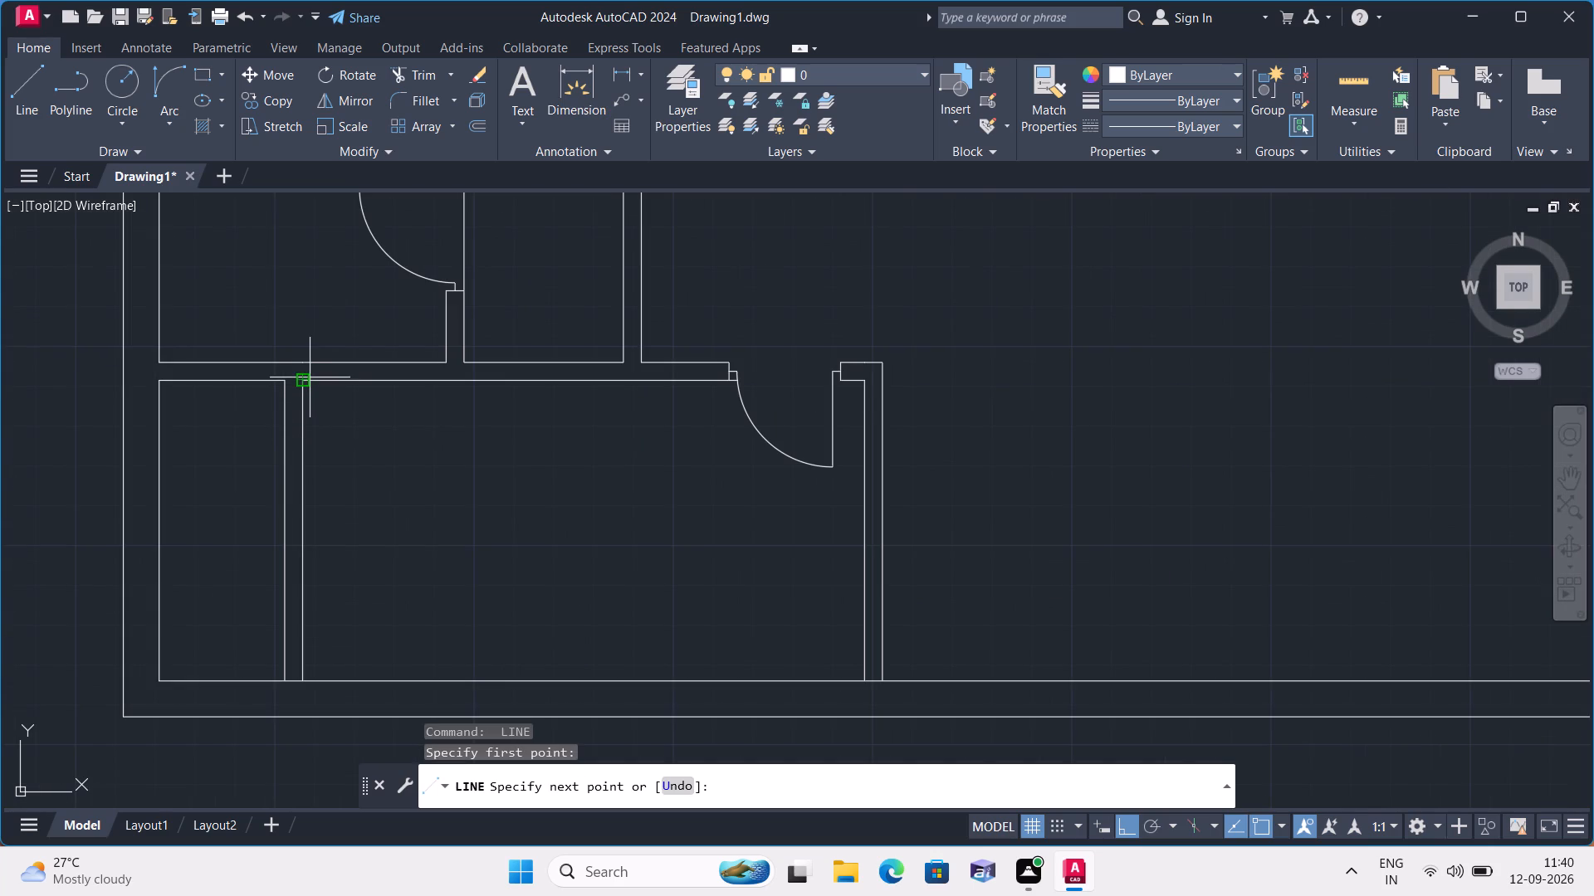
{"action": "type", "text": "1'"}
{"action": "key", "text": "space"}
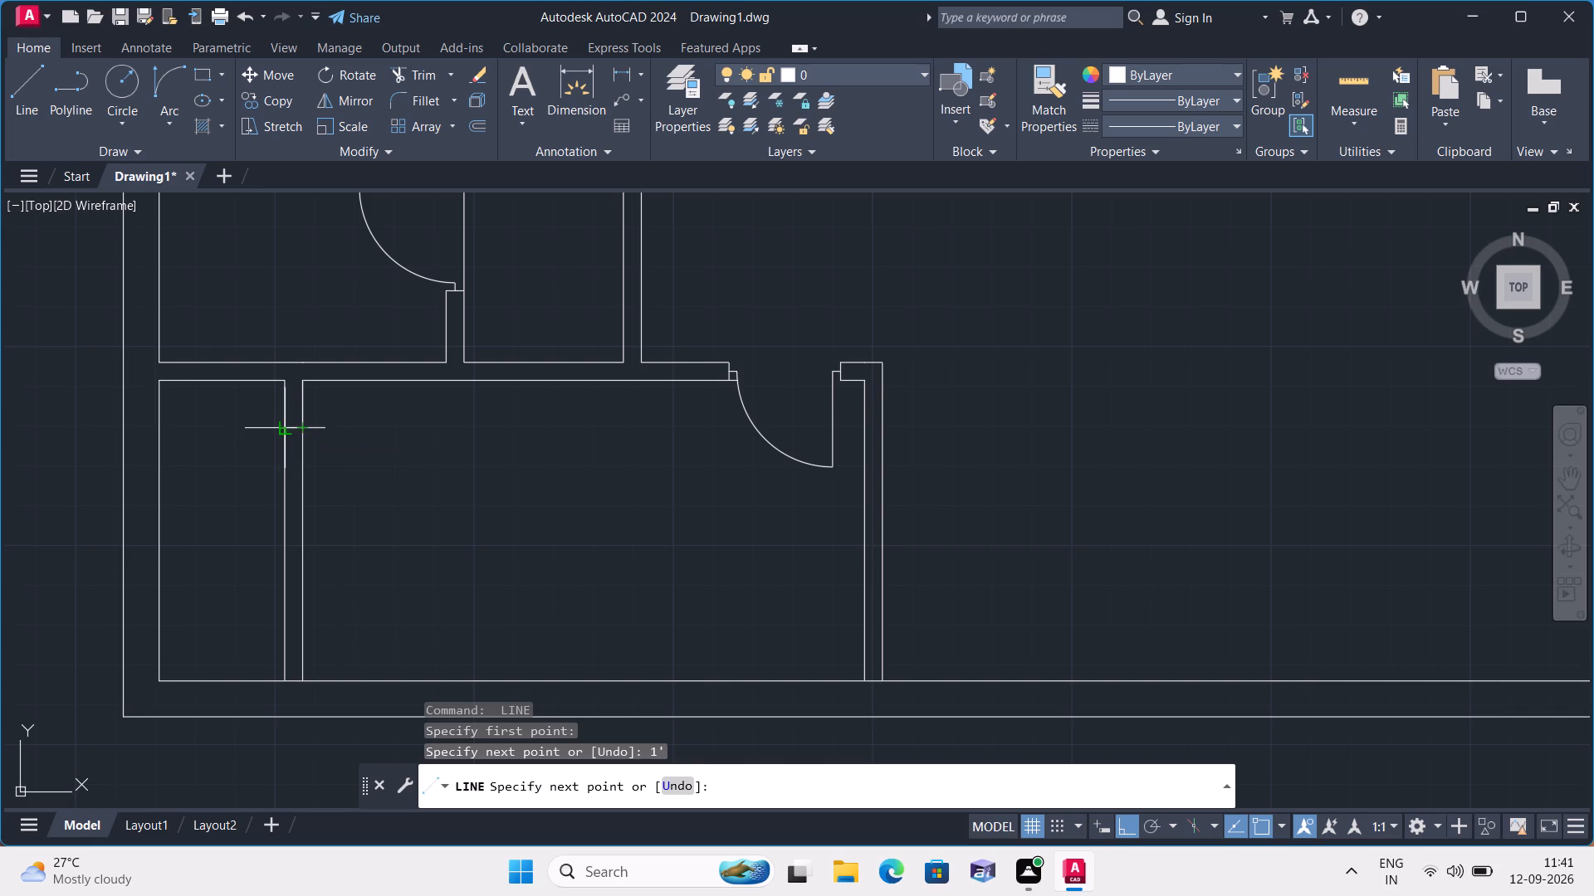
{"action": "left_click", "coordinate": [286, 432]}
{"action": "key", "text": "space"}
Erase the 1' guide segment along the partition's right face above the new jamb.
{"action": "left_click", "coordinate": [303, 420]}
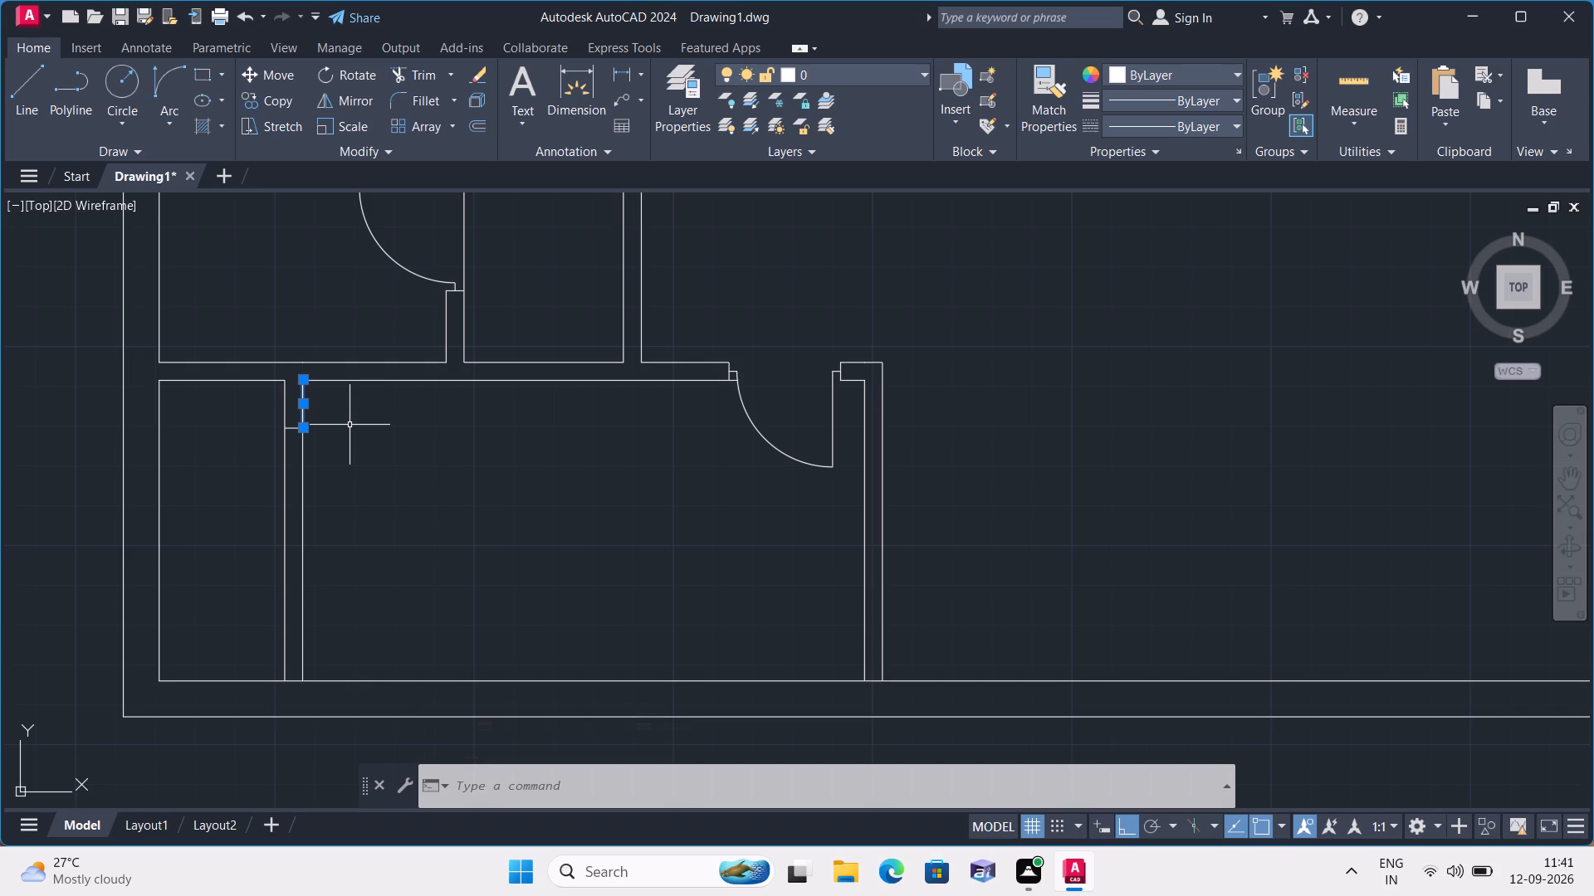
{"action": "key", "text": "Delete"}
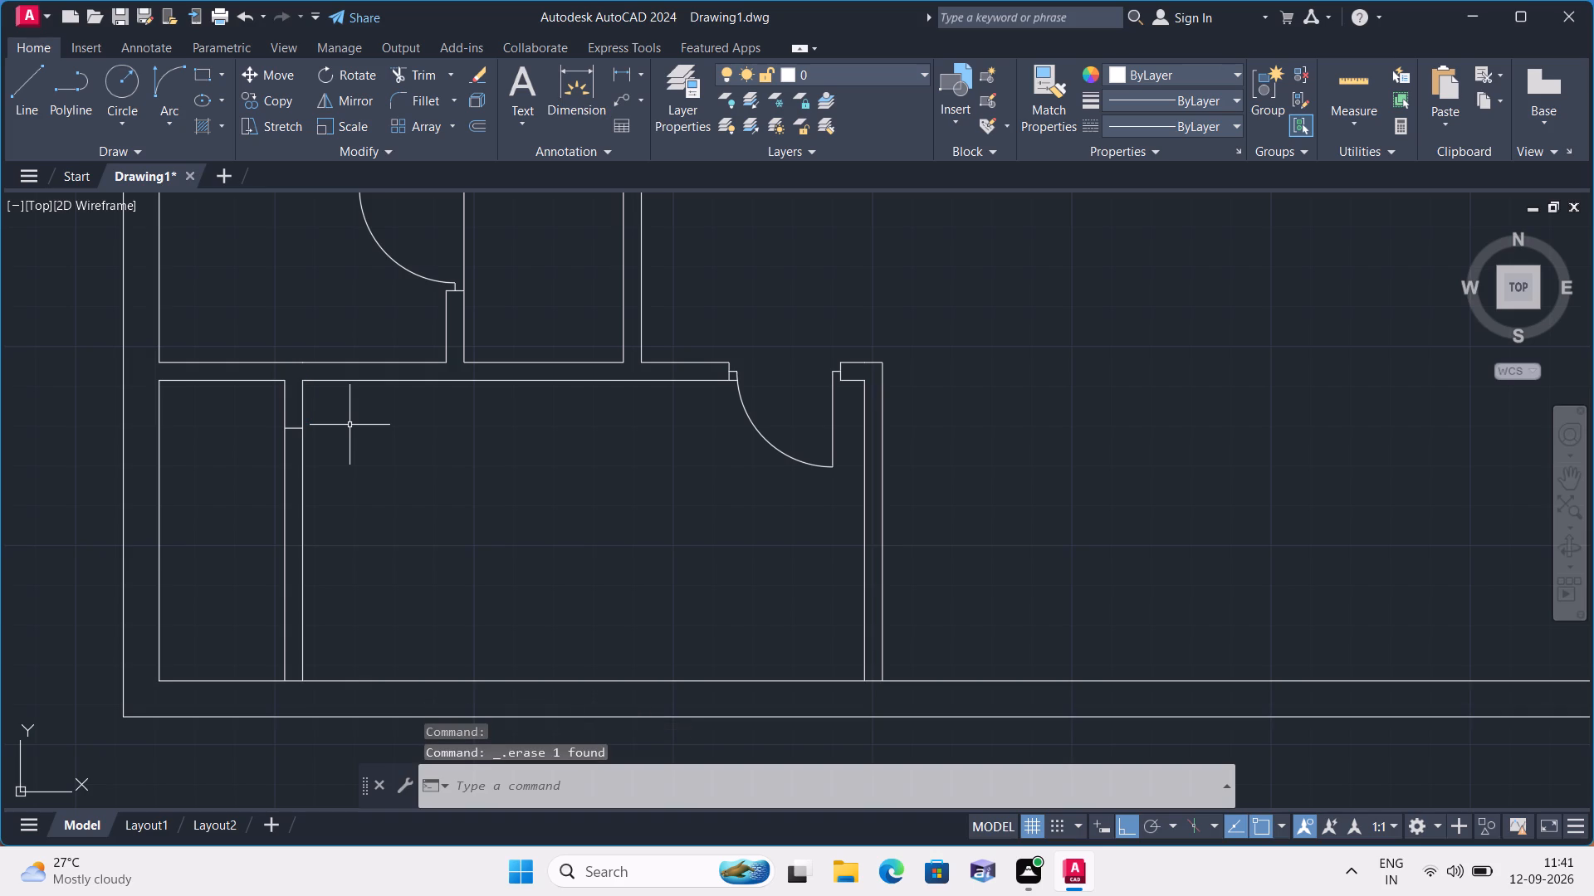
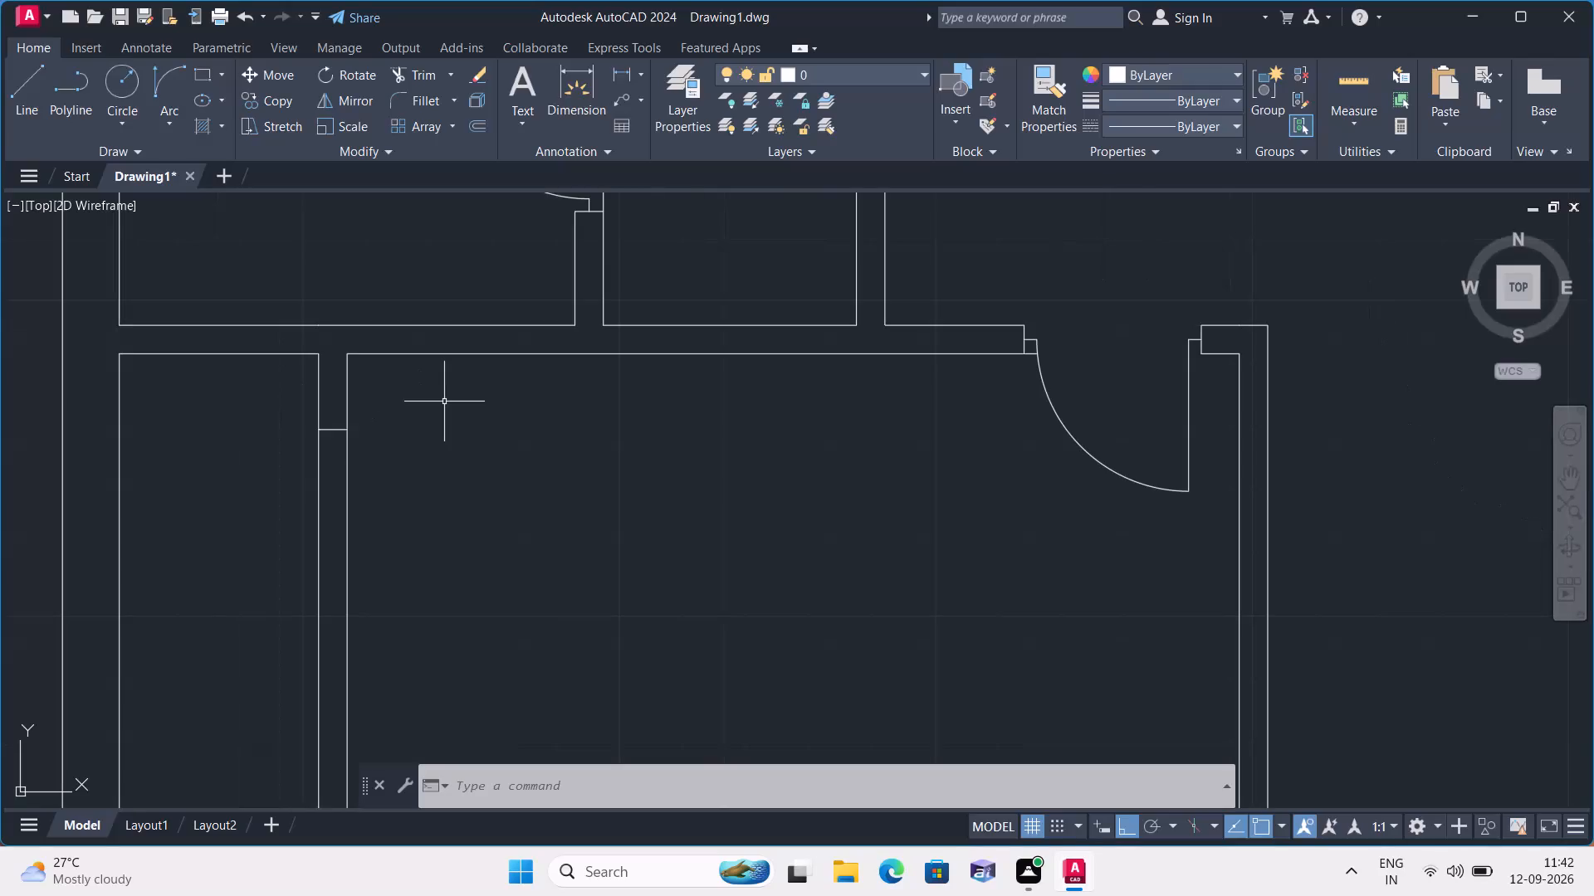
From the upper jamb's midpoint in the narrow partition, draw consecutive vertical guide segments of 2", 2' and 2" downward.
{"action": "type", "text": "l"}
{"action": "key", "text": "space"}
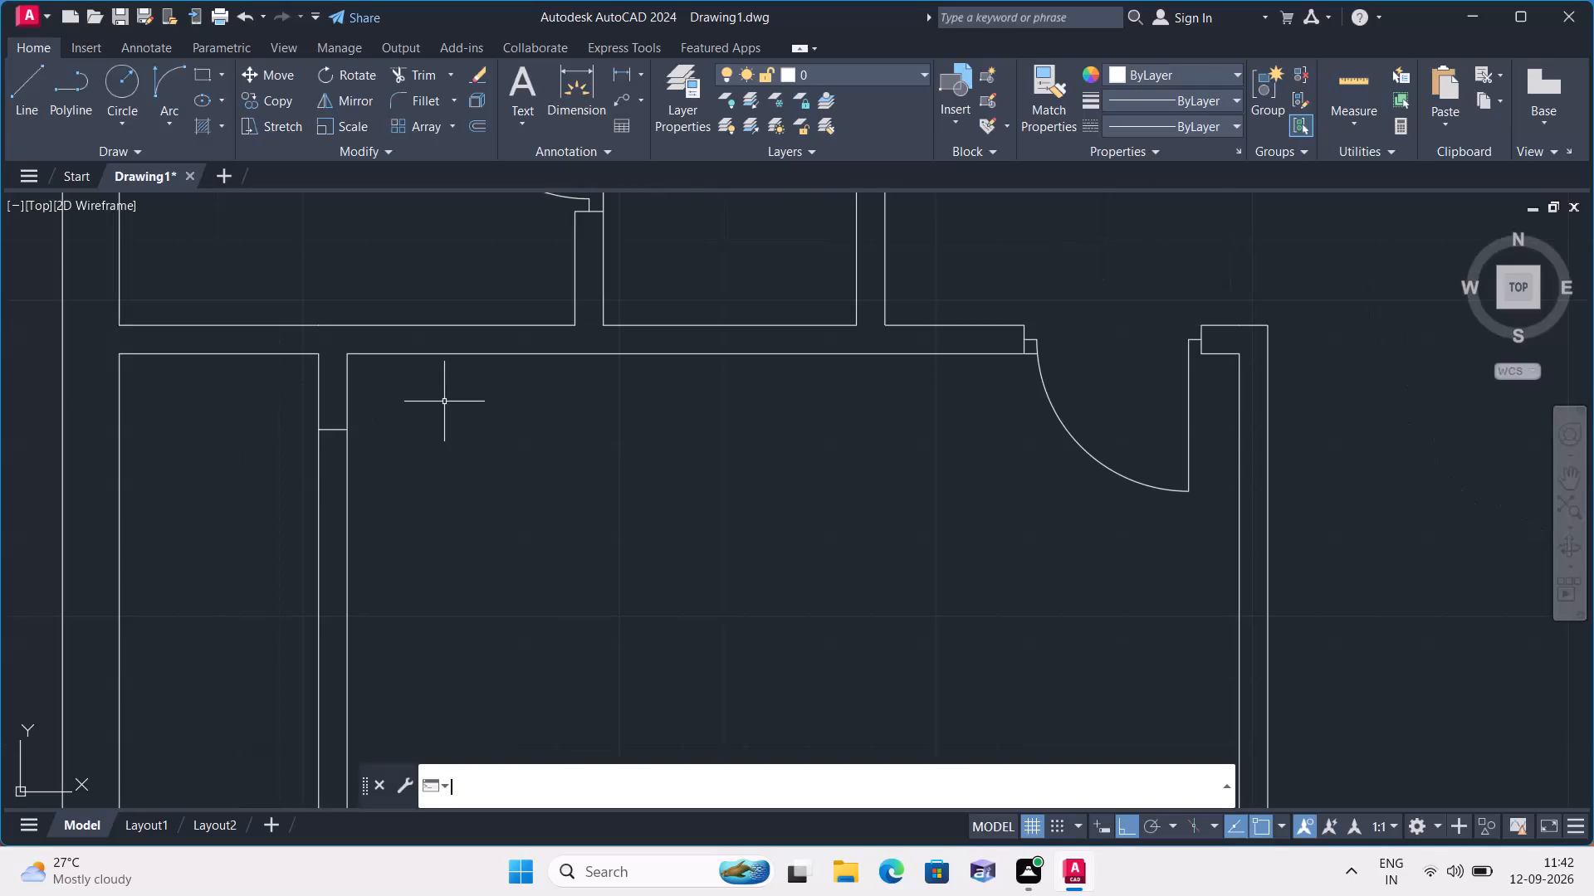
{"action": "left_click", "coordinate": [337, 433]}
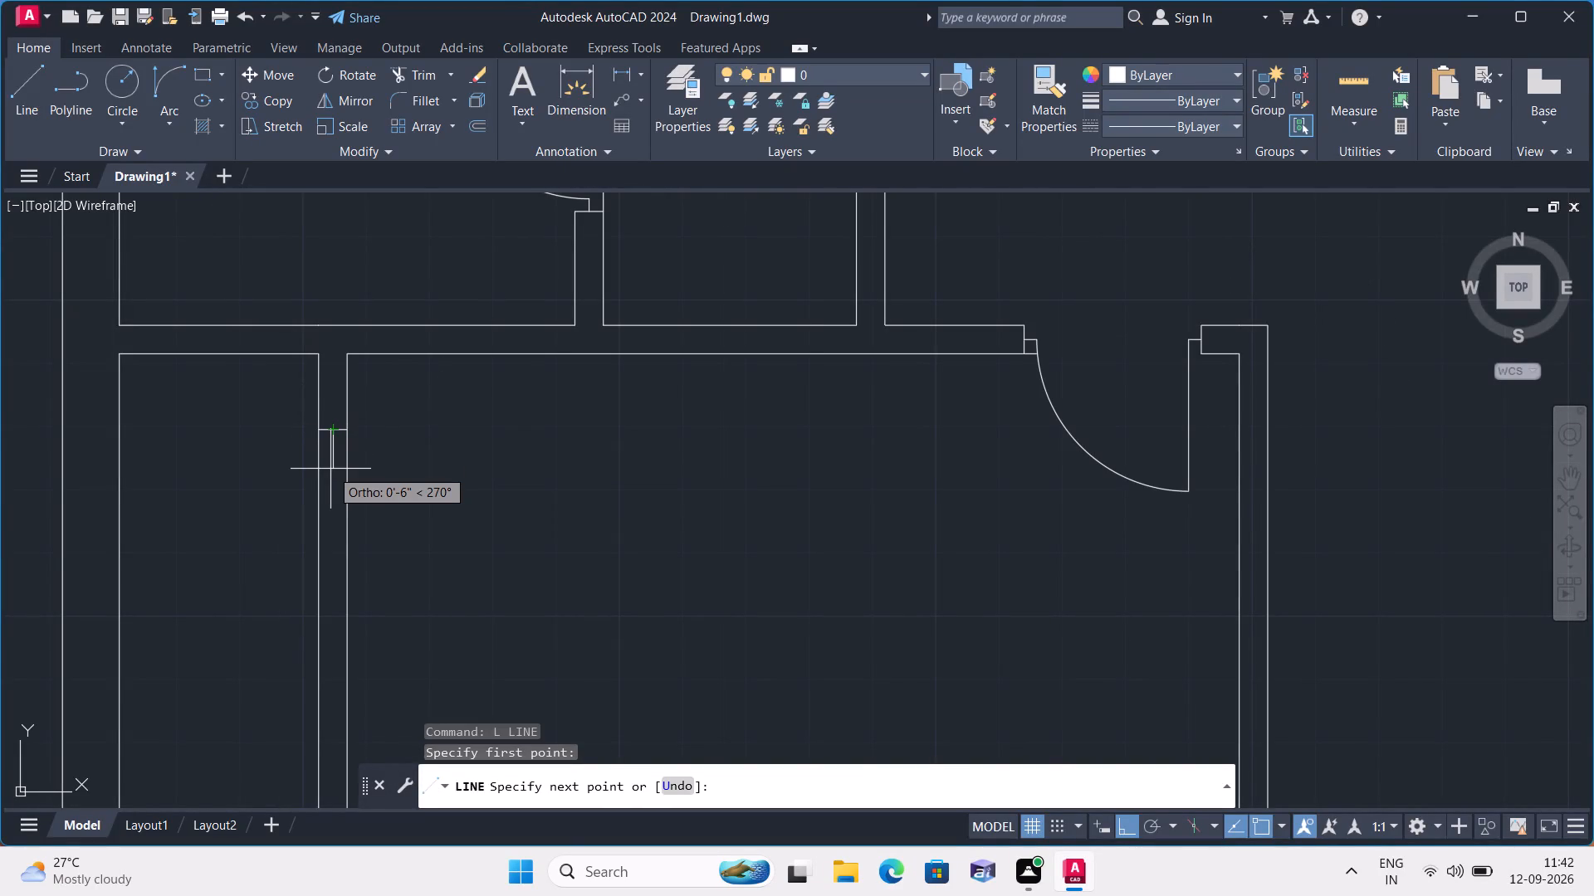
{"action": "type", "text": "2\""}
{"action": "key", "text": "space"}
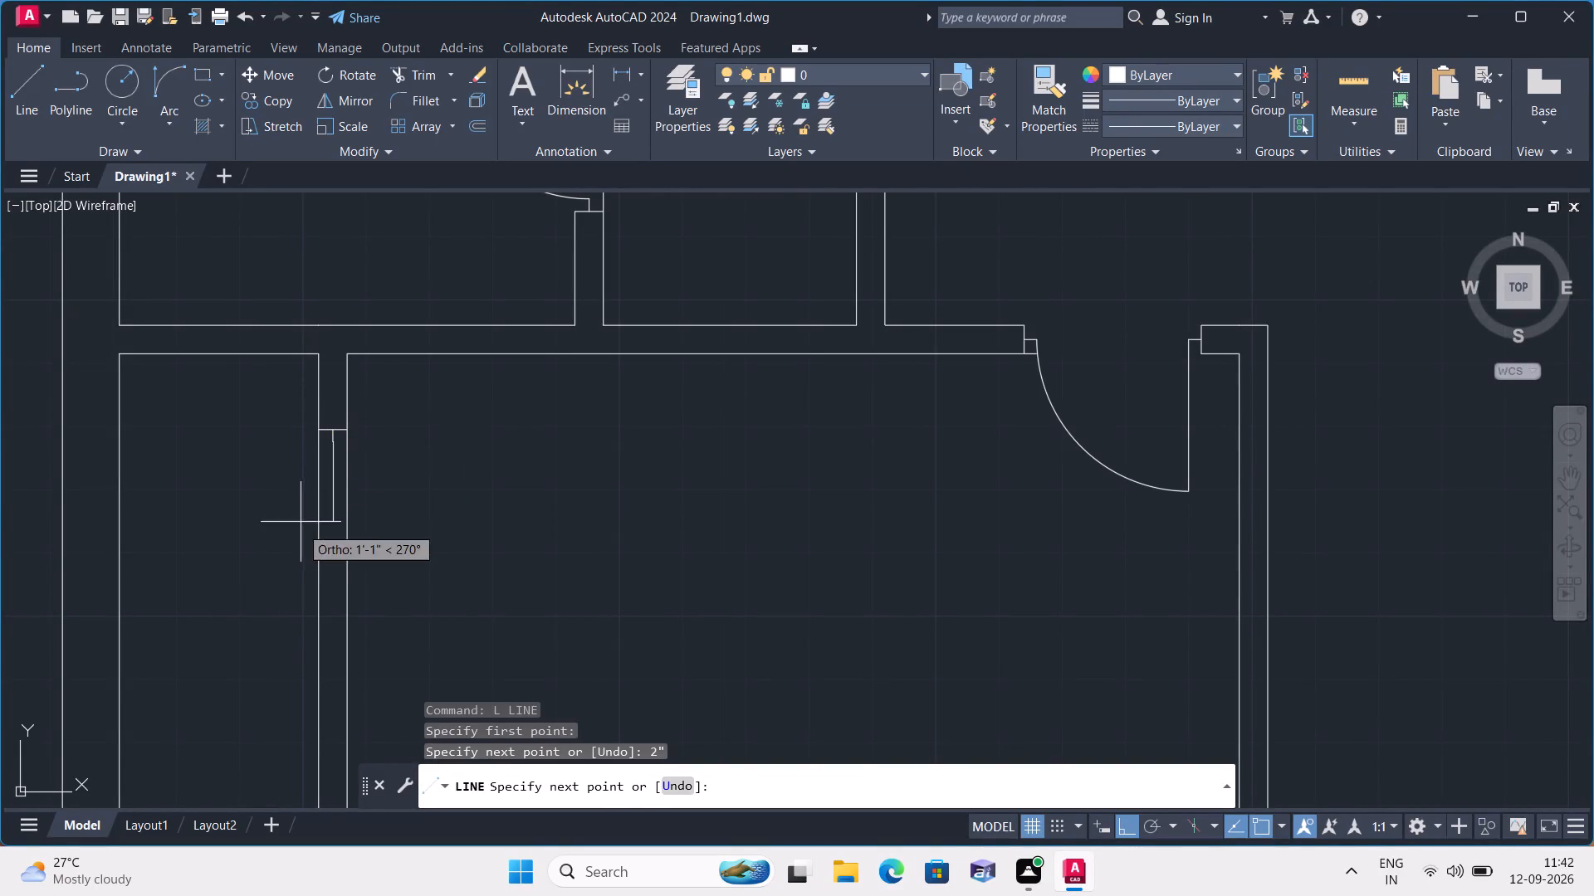
{"action": "type", "text": "2'"}
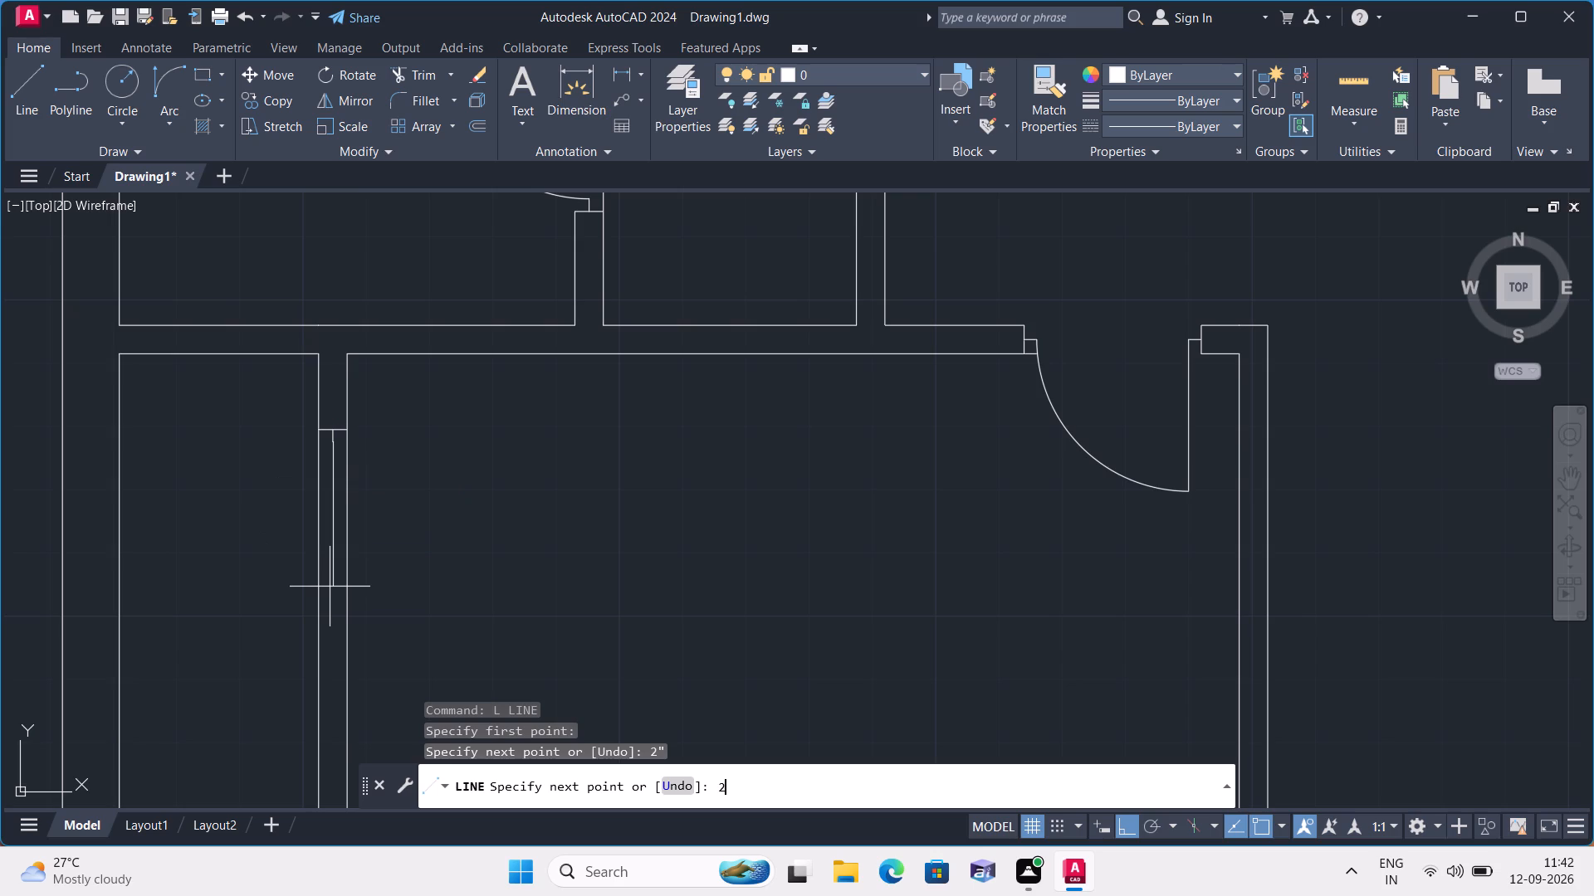
{"action": "key", "text": "space"}
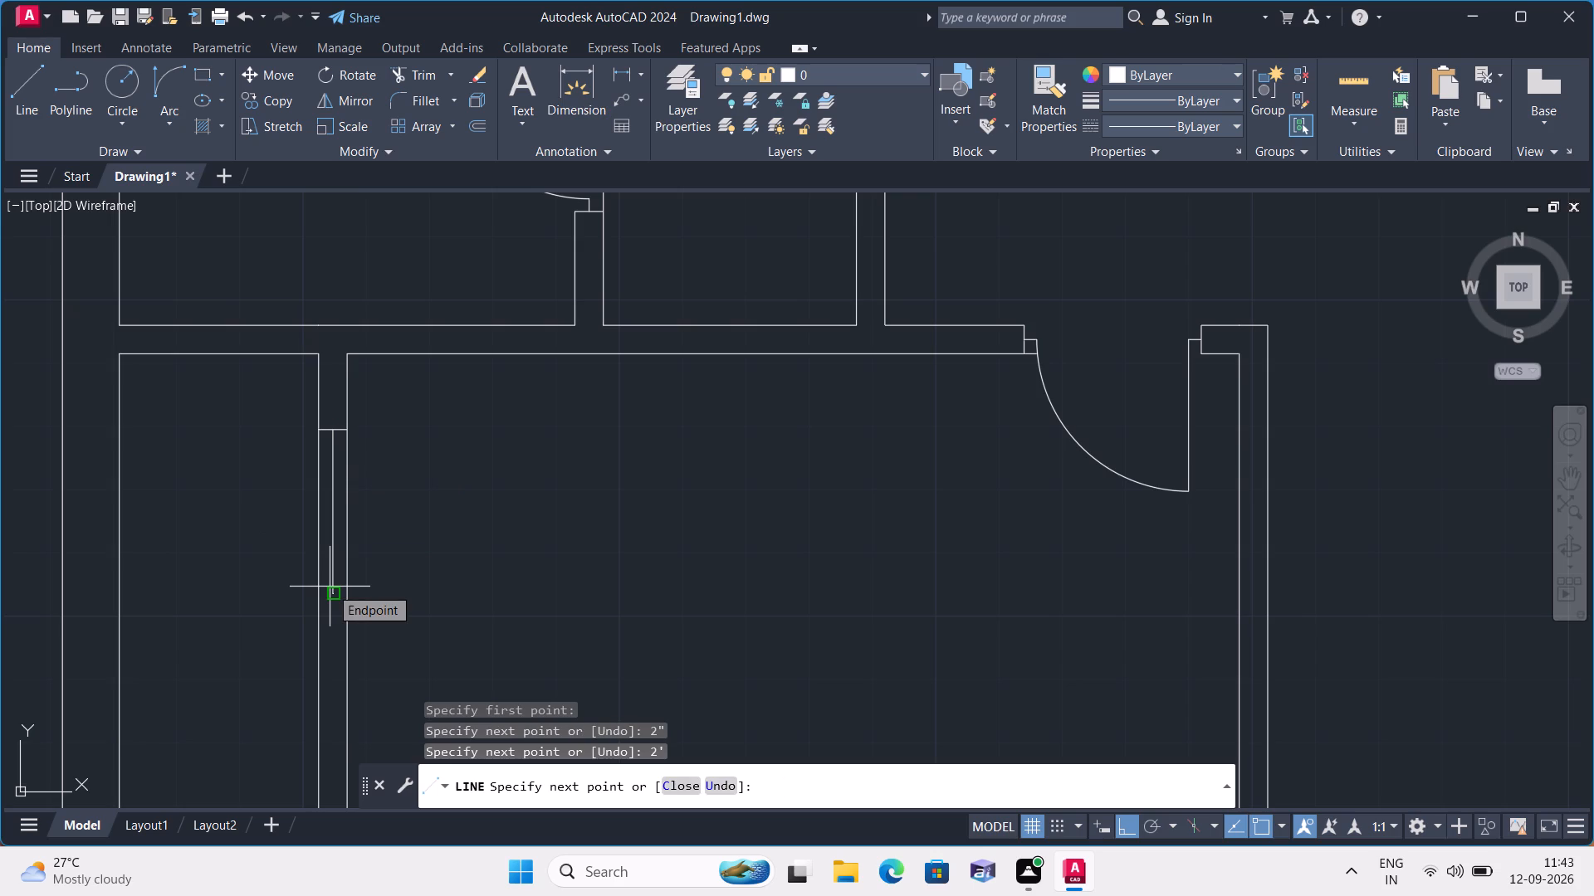
{"action": "type", "text": "2\""}
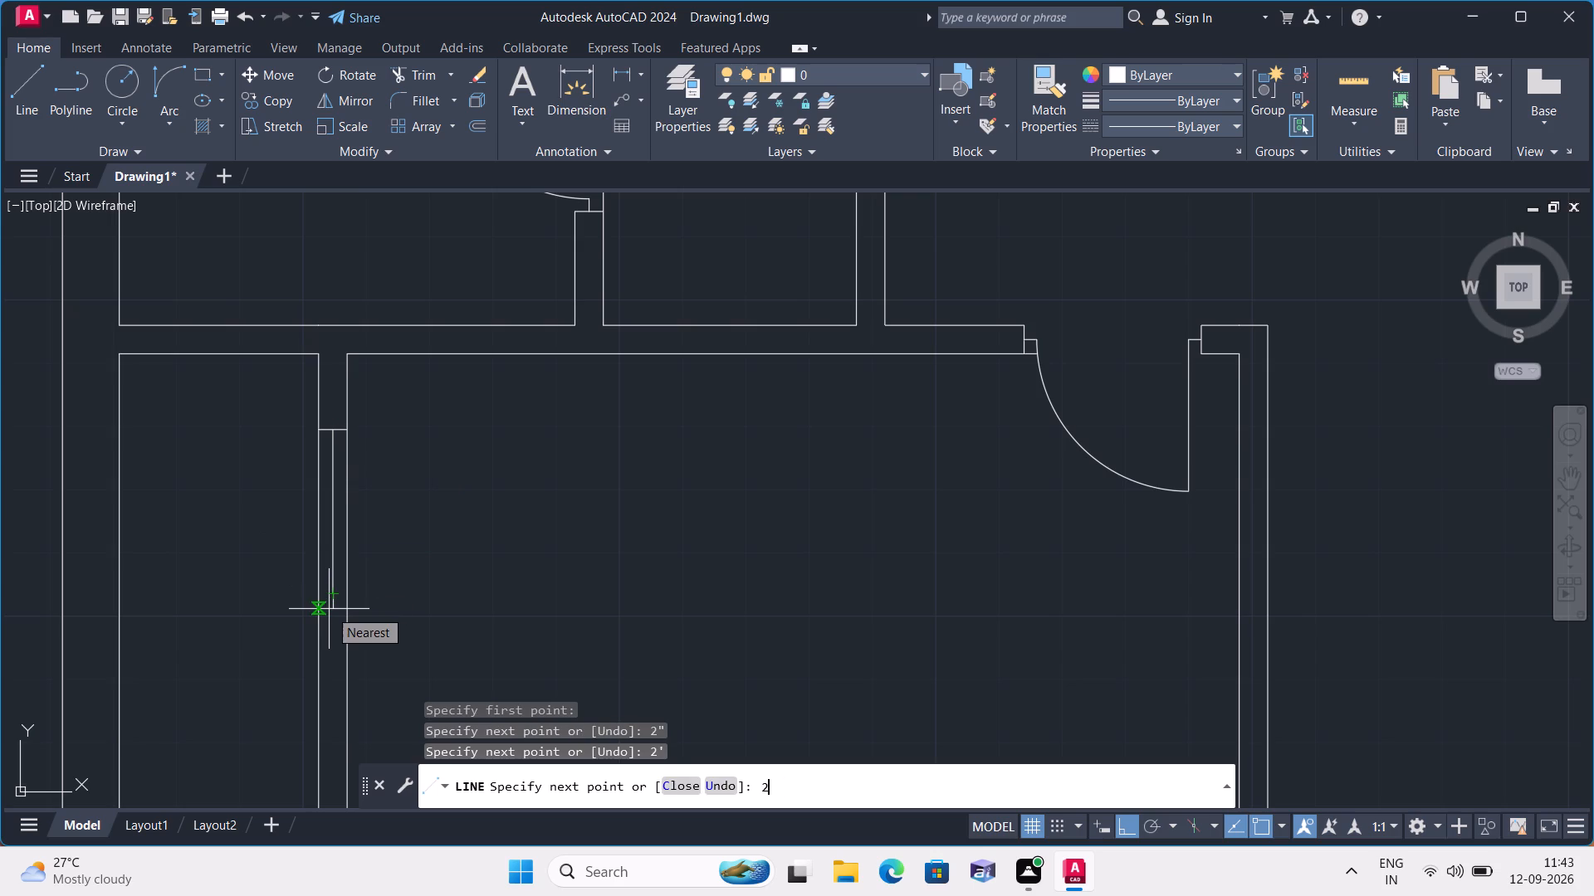
{"action": "key", "text": "space"}
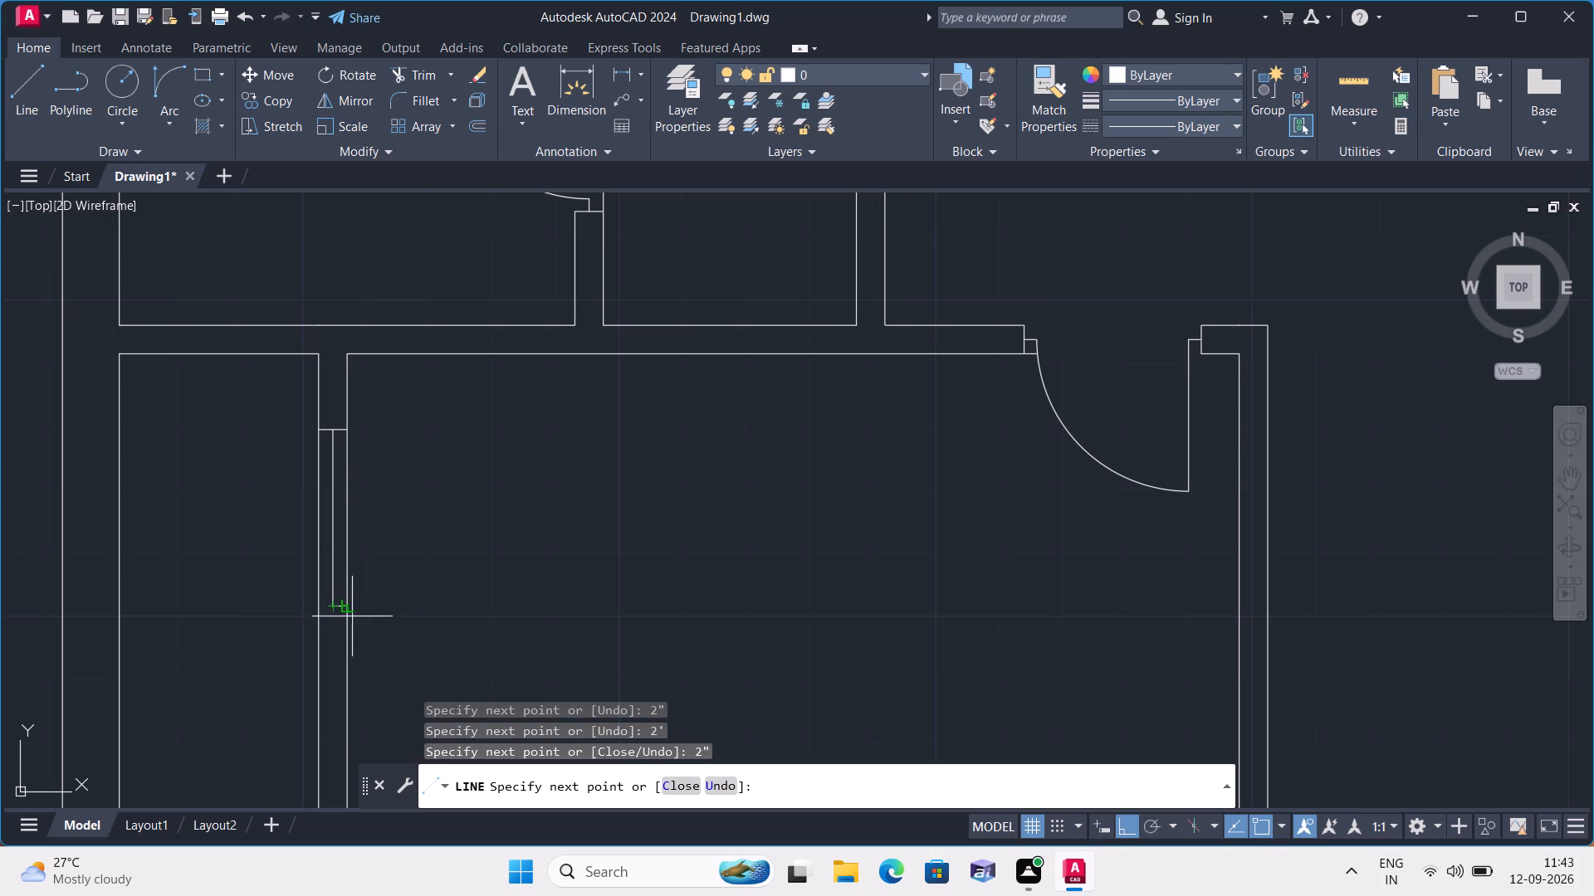
Draw the lower door jamb from the guide's bottom end across to both faces of the narrow partition.
{"action": "left_click", "coordinate": [348, 603]}
{"action": "key", "text": "space"}
{"action": "key", "text": "space"}
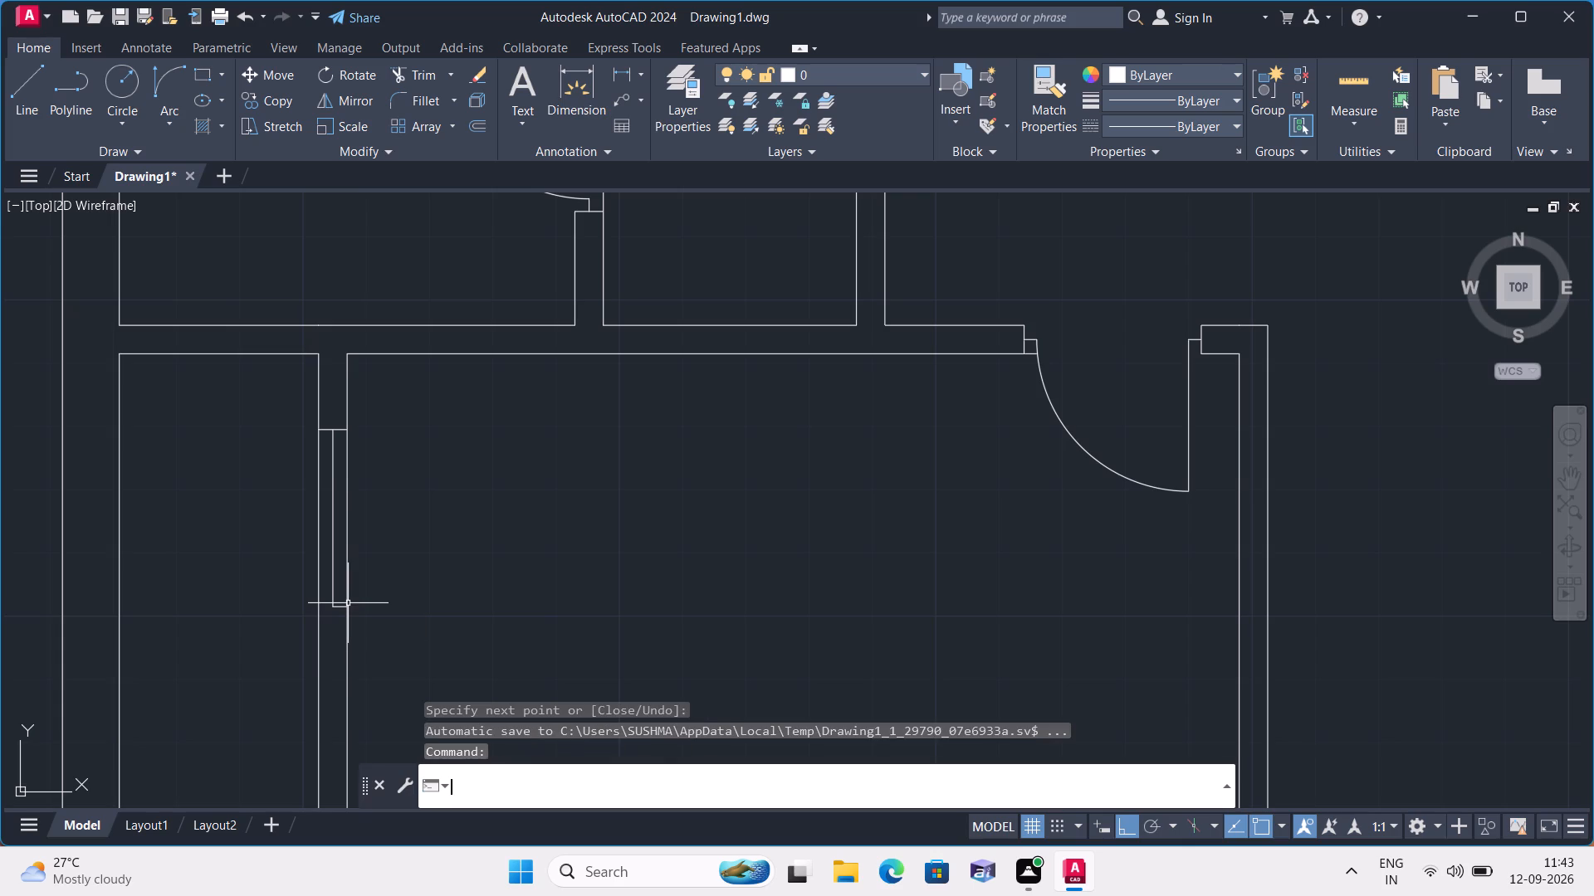
{"action": "left_click", "coordinate": [332, 611]}
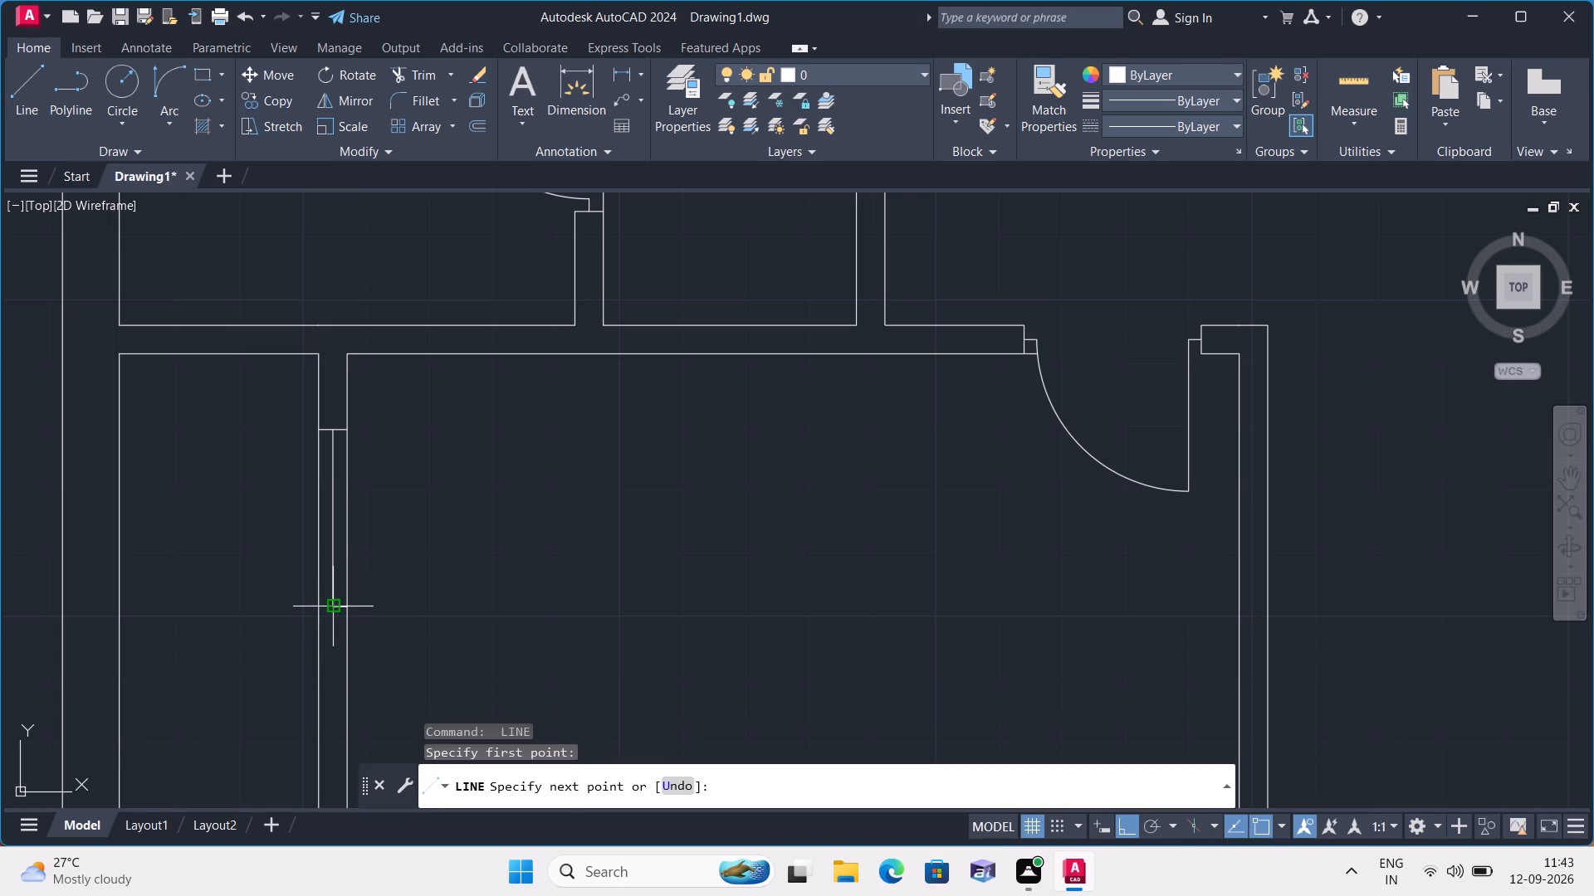
{"action": "left_click", "coordinate": [317, 606]}
{"action": "key", "text": "space"}
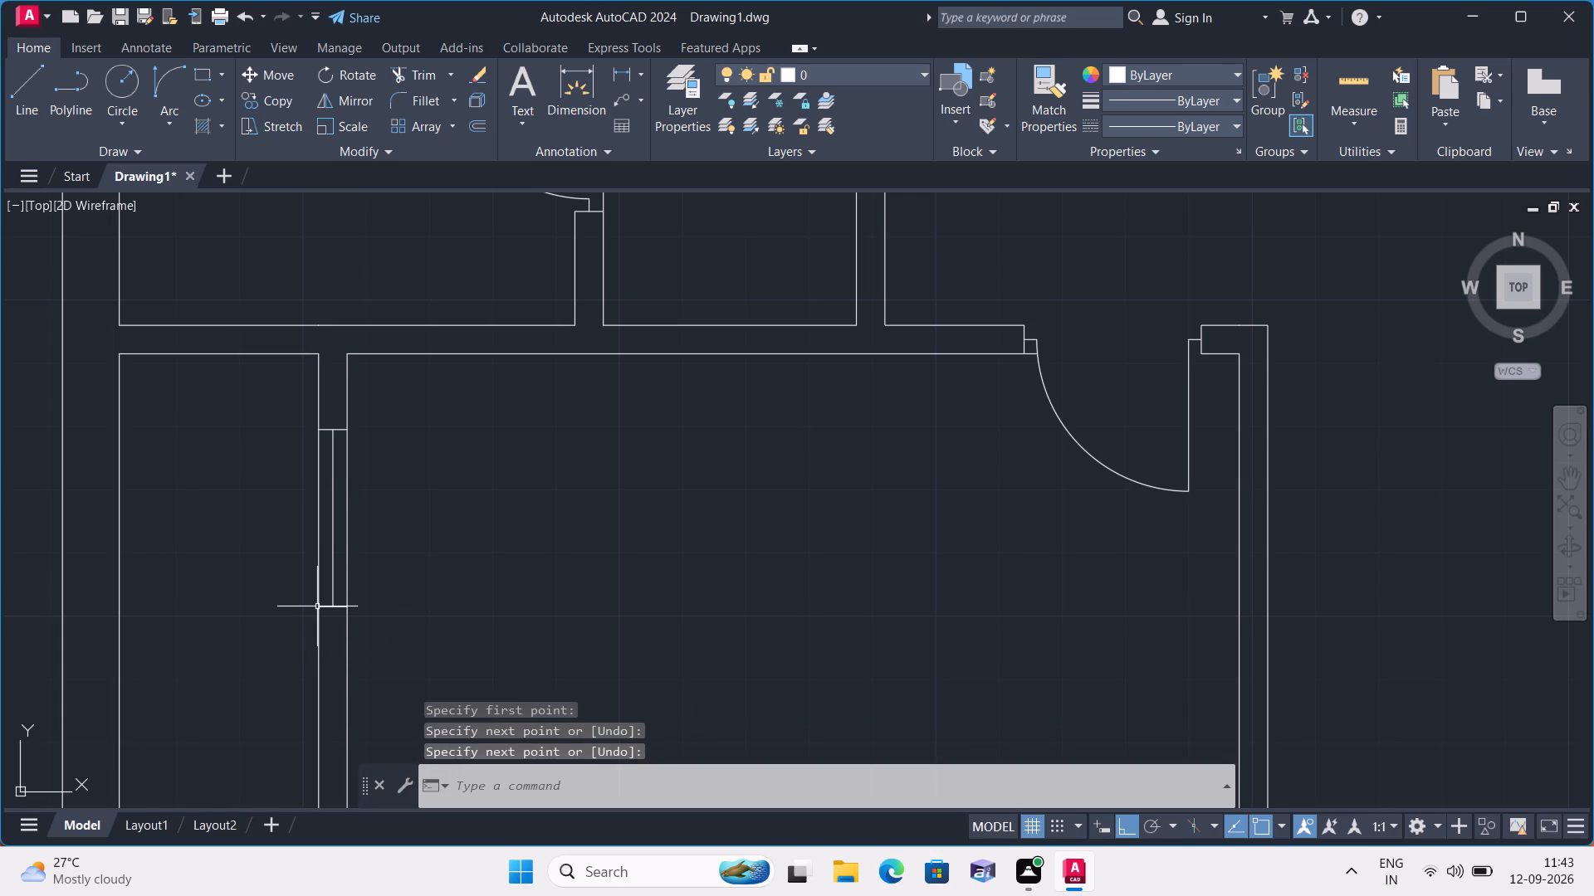
Erase the 2' middle guide segment between the two jambs.
{"action": "left_click", "coordinate": [330, 543]}
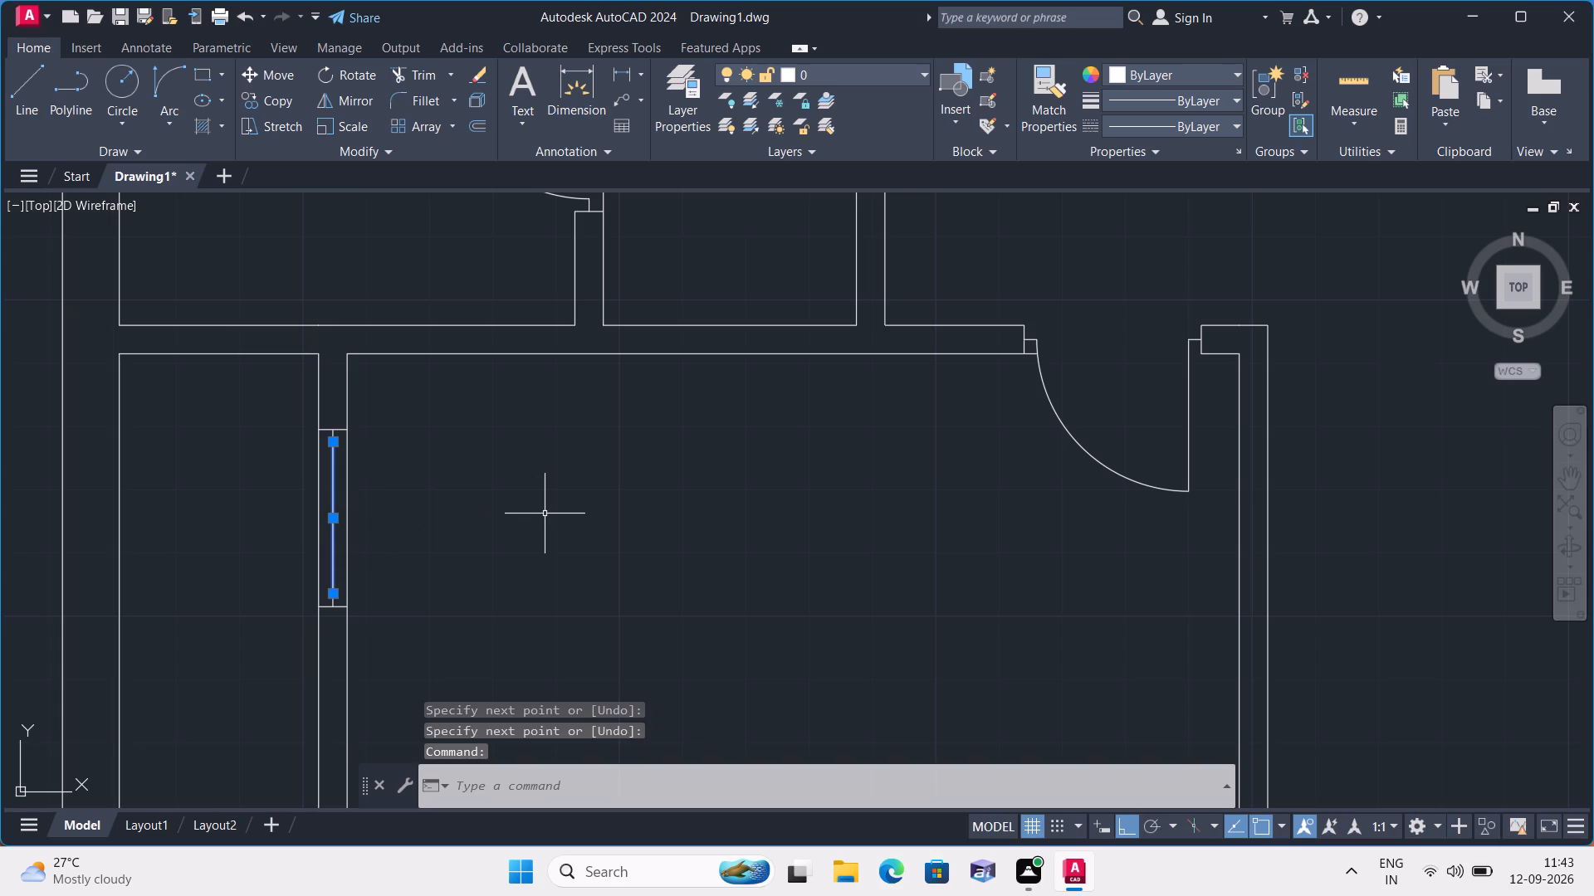
{"action": "key", "text": "Delete"}
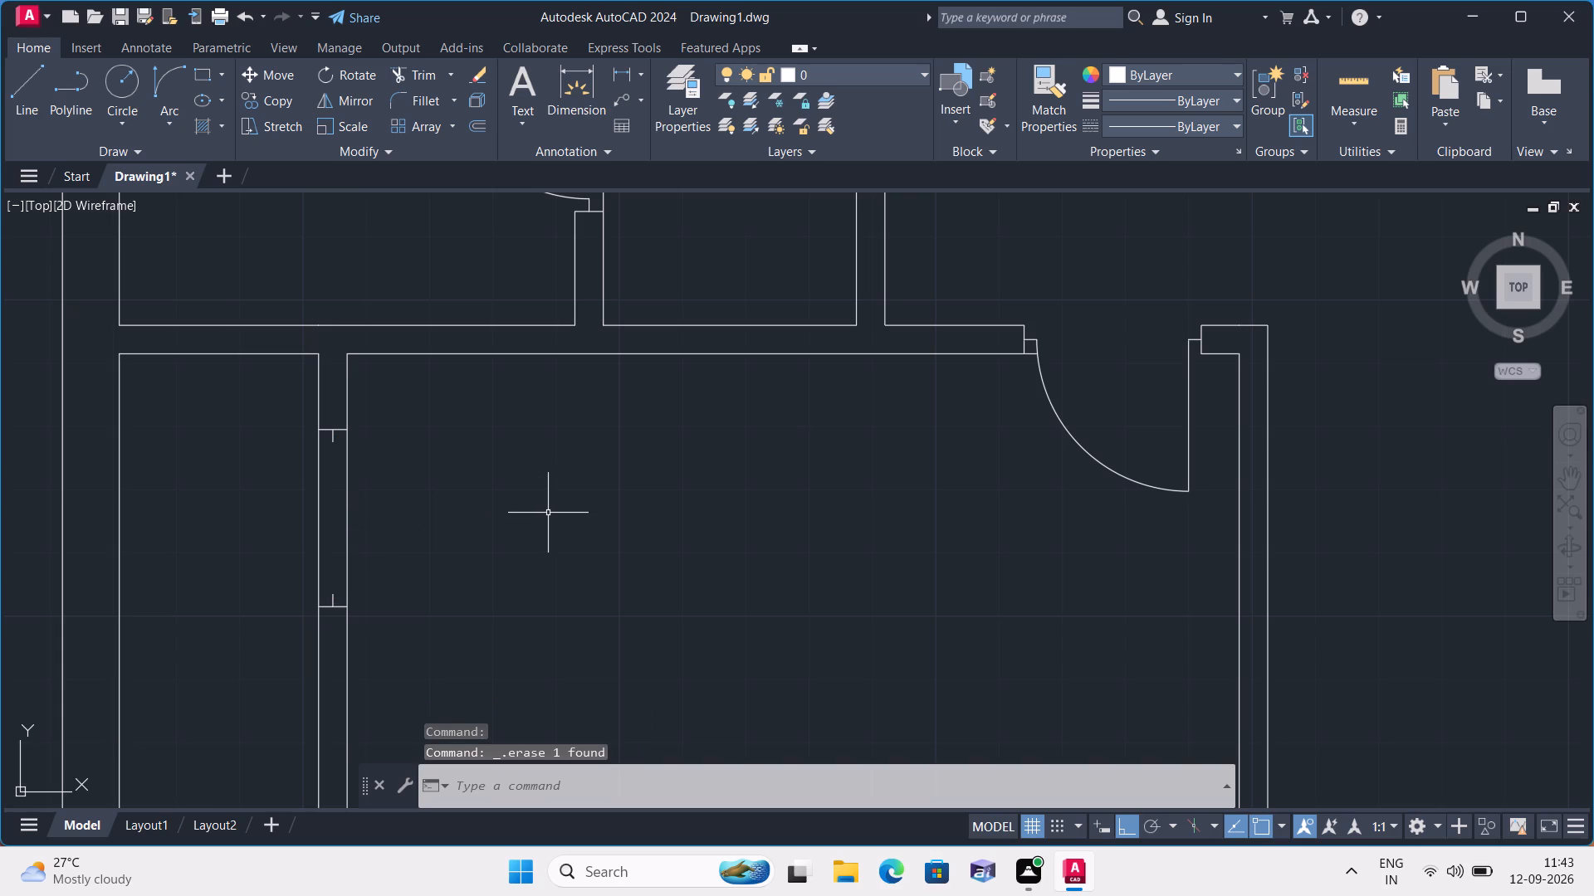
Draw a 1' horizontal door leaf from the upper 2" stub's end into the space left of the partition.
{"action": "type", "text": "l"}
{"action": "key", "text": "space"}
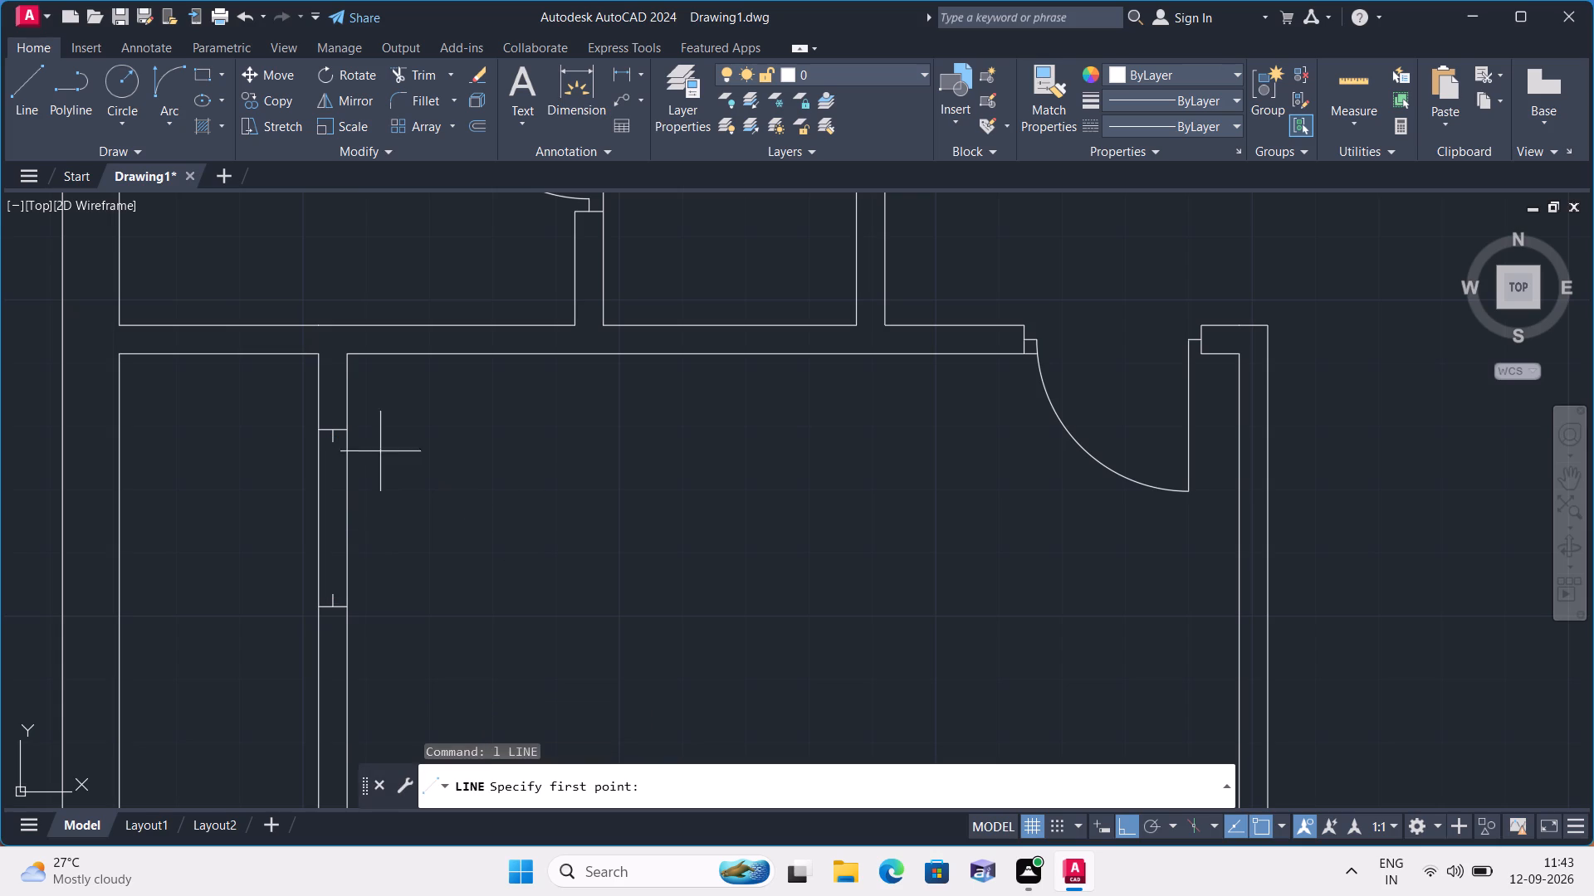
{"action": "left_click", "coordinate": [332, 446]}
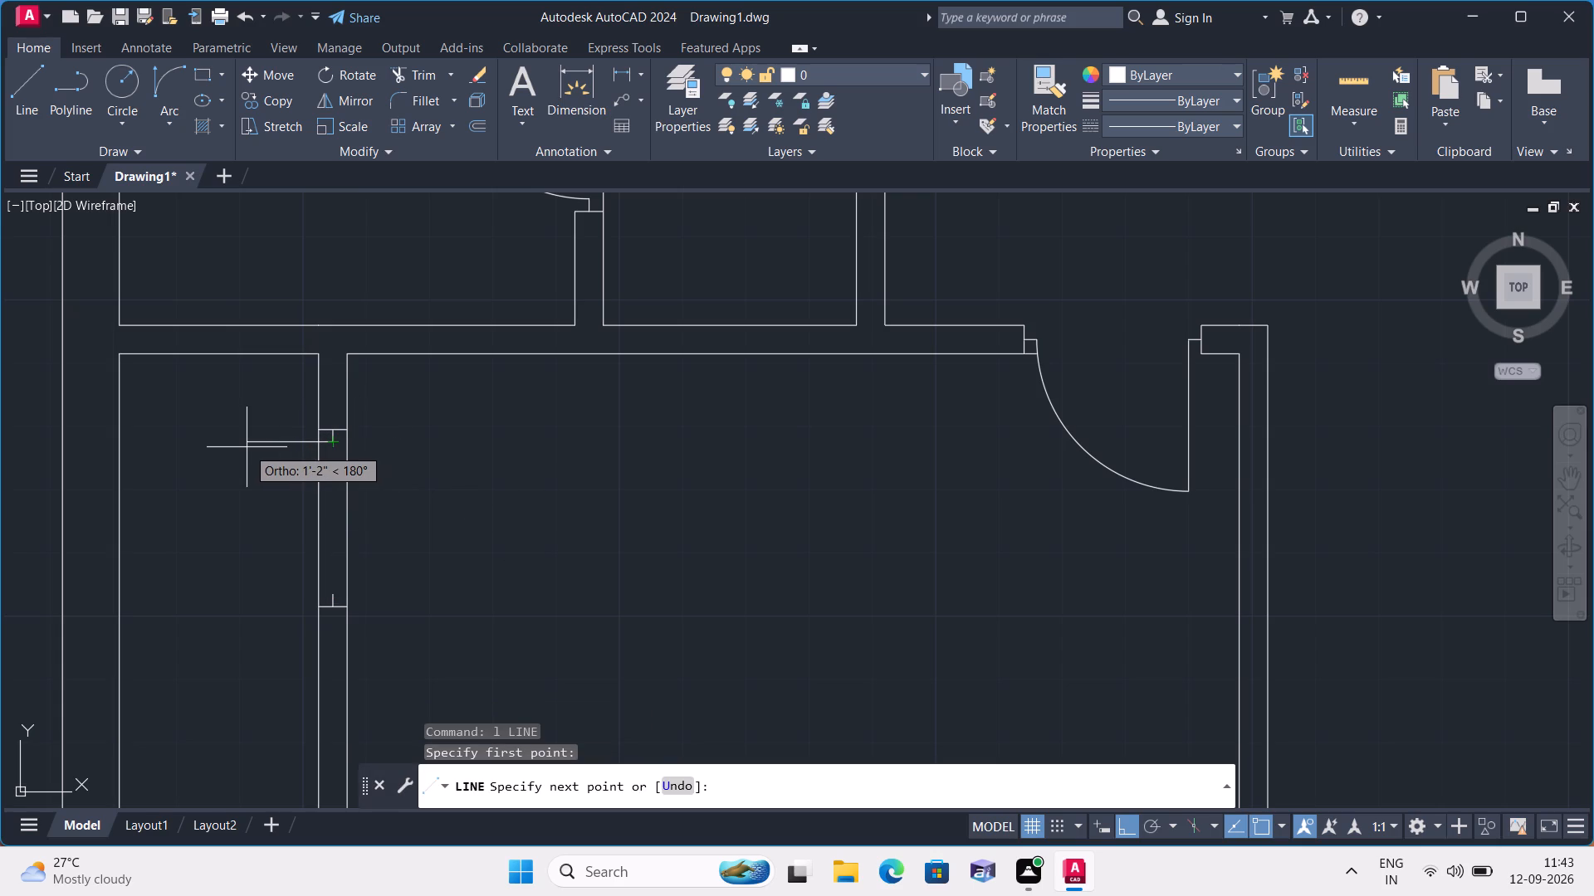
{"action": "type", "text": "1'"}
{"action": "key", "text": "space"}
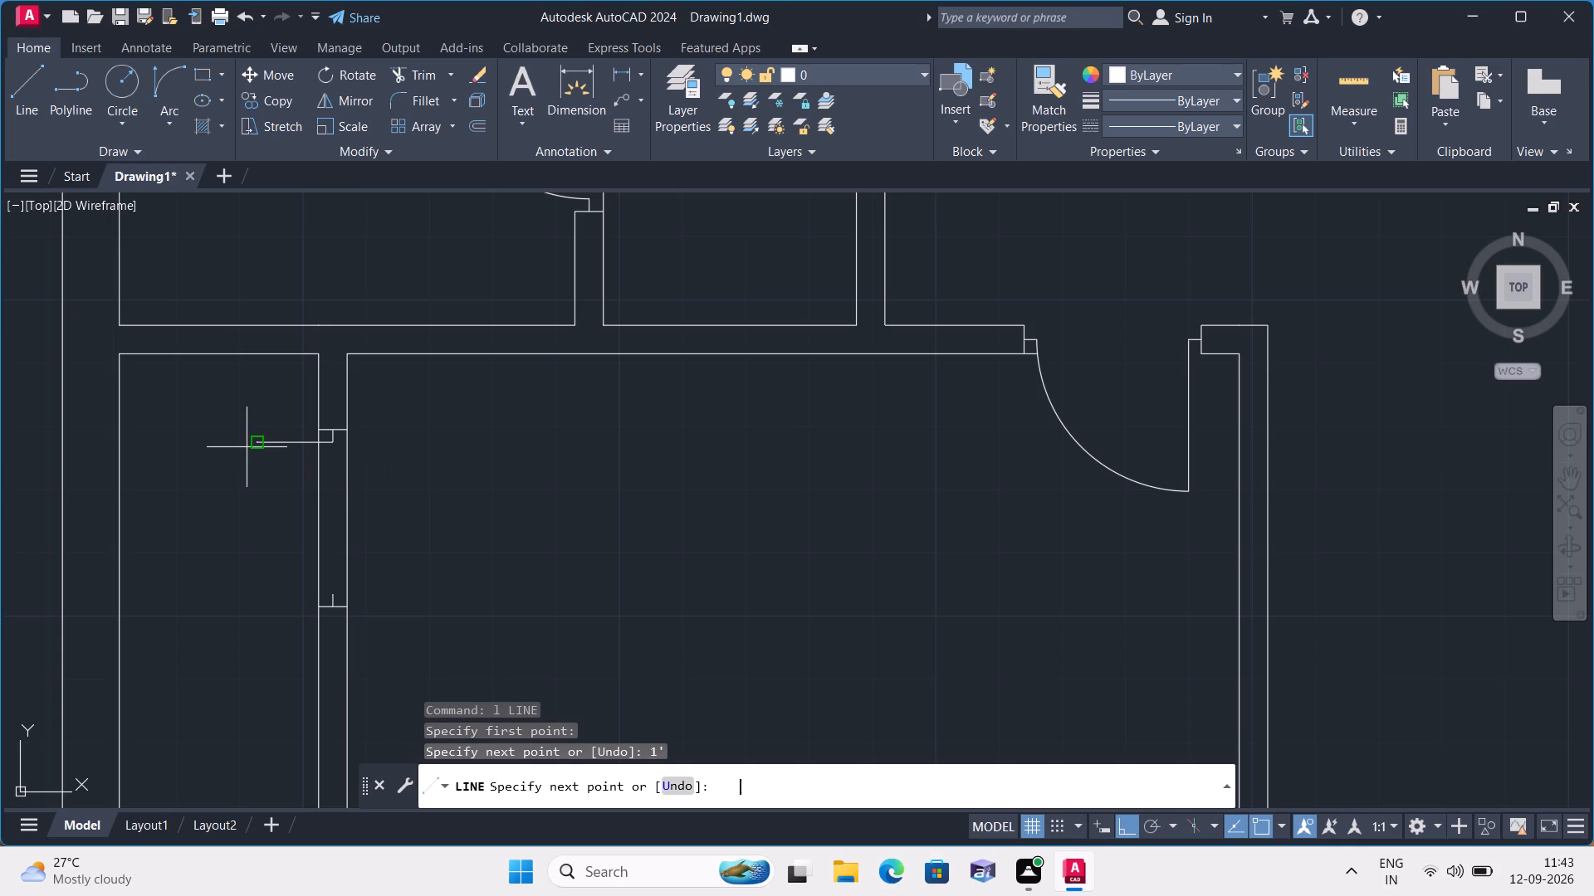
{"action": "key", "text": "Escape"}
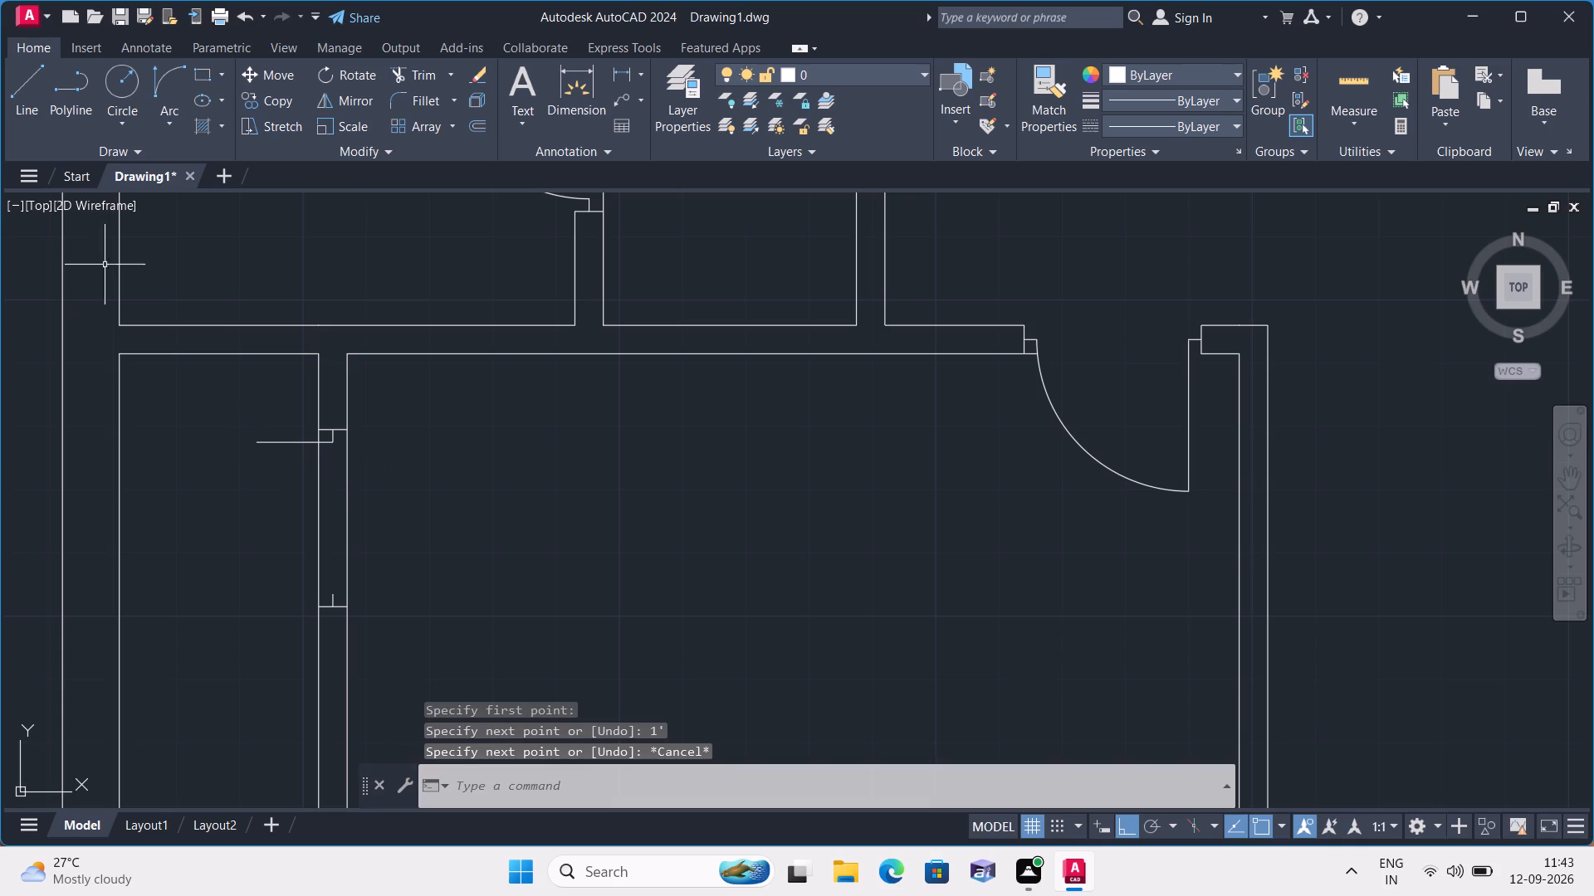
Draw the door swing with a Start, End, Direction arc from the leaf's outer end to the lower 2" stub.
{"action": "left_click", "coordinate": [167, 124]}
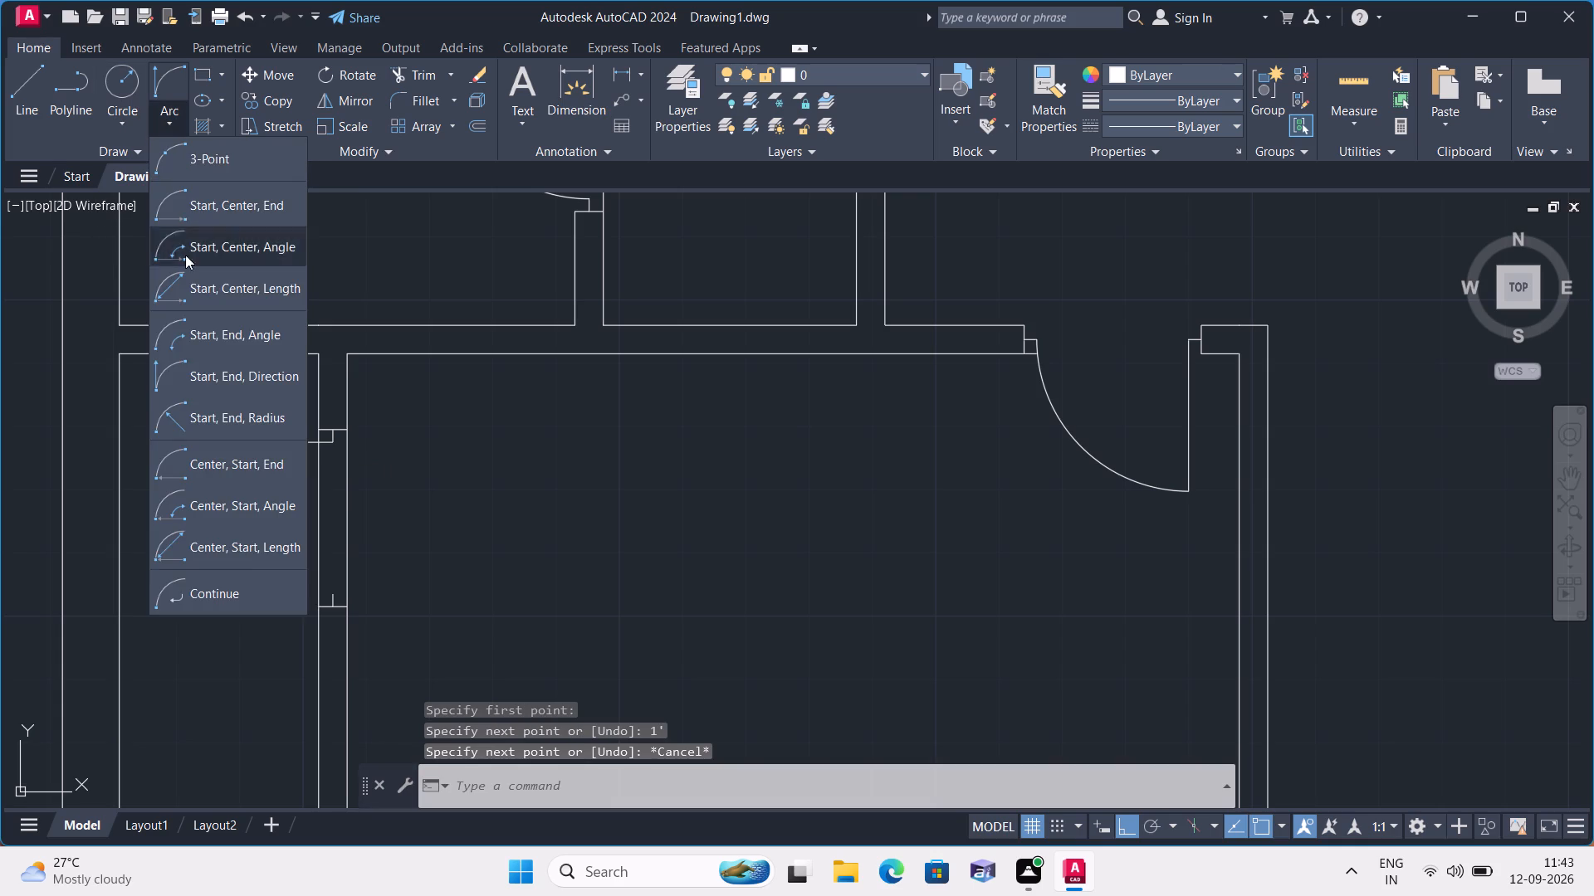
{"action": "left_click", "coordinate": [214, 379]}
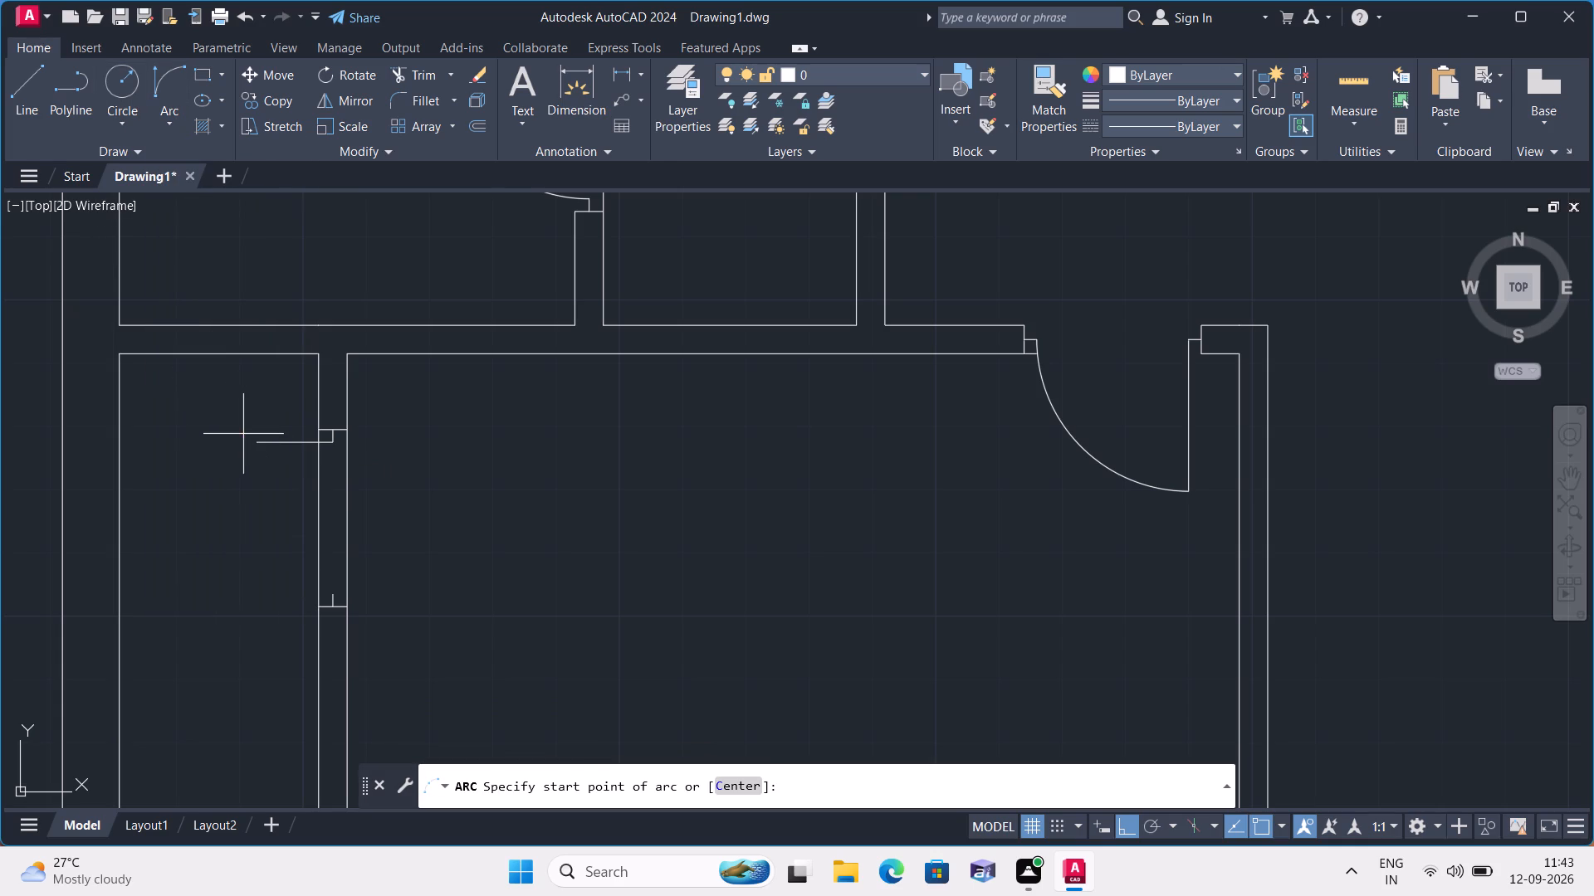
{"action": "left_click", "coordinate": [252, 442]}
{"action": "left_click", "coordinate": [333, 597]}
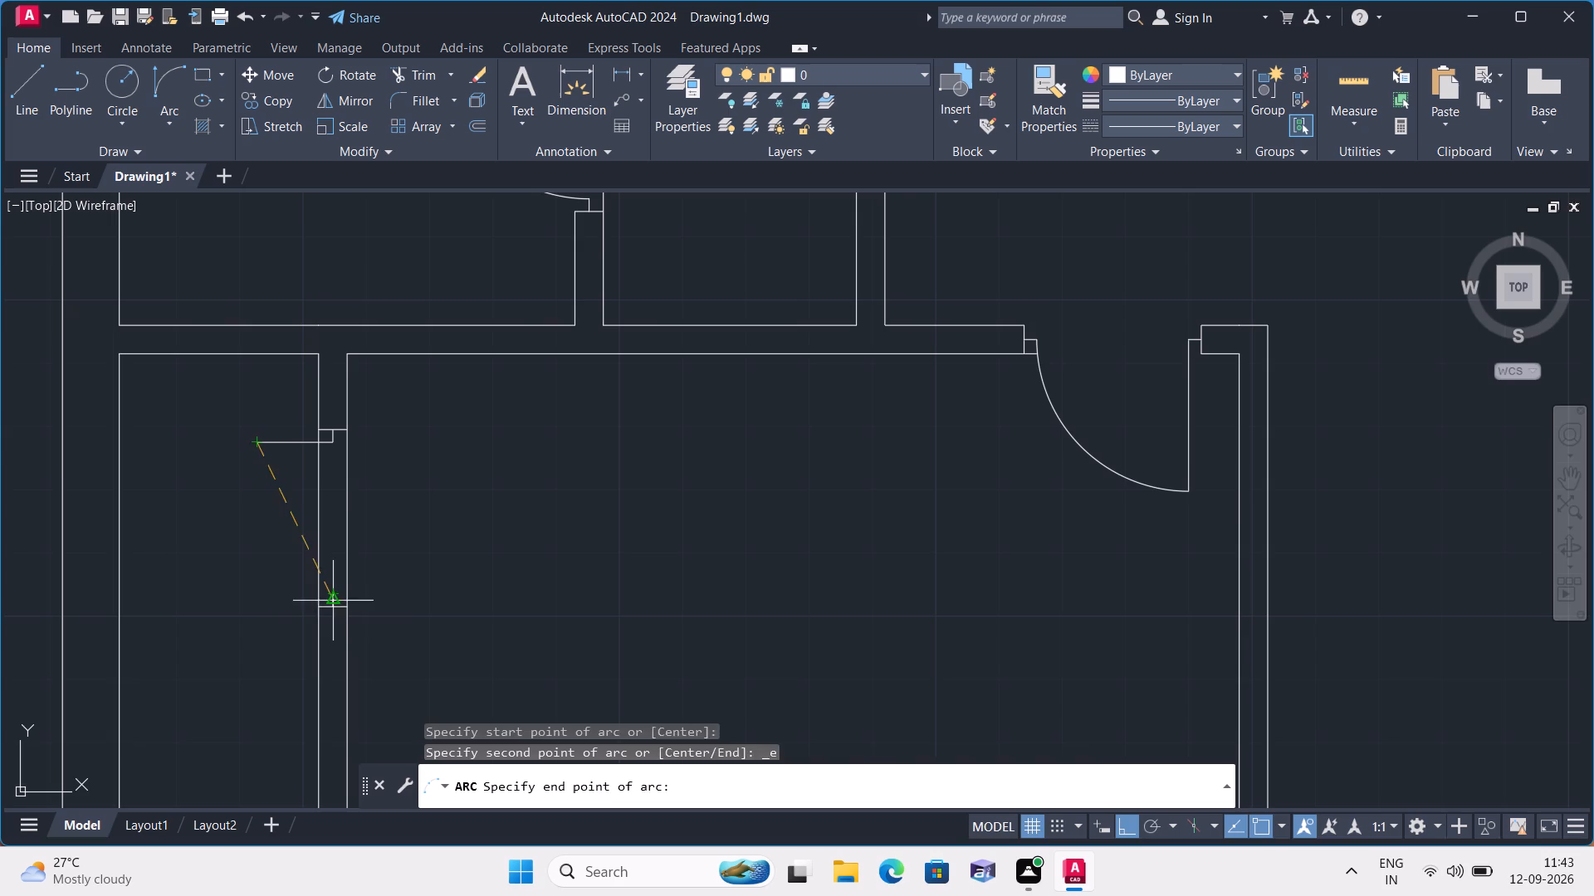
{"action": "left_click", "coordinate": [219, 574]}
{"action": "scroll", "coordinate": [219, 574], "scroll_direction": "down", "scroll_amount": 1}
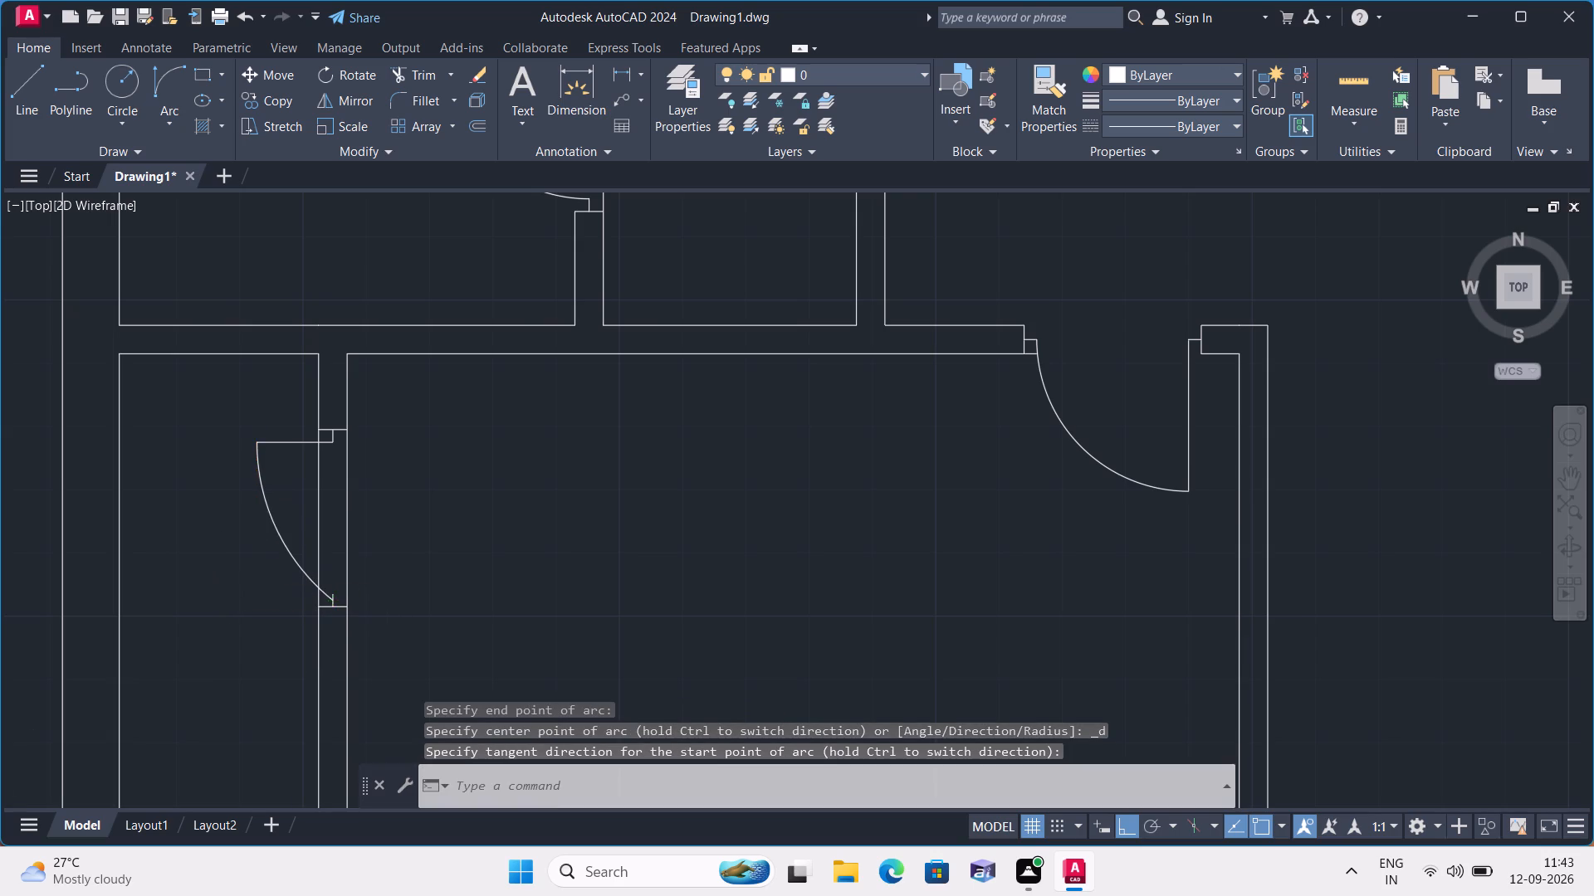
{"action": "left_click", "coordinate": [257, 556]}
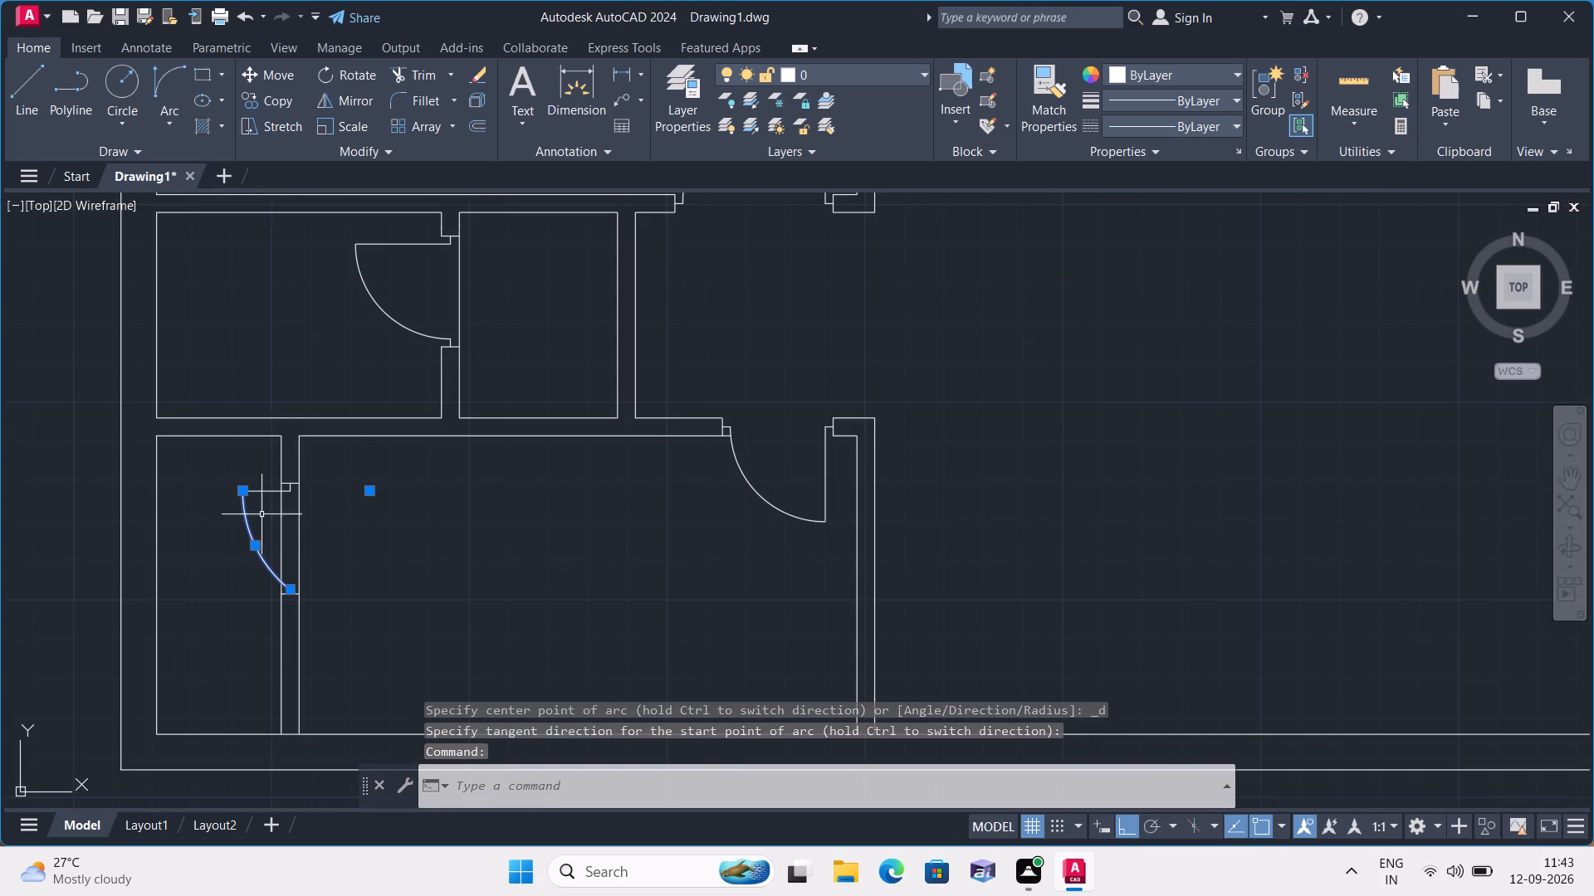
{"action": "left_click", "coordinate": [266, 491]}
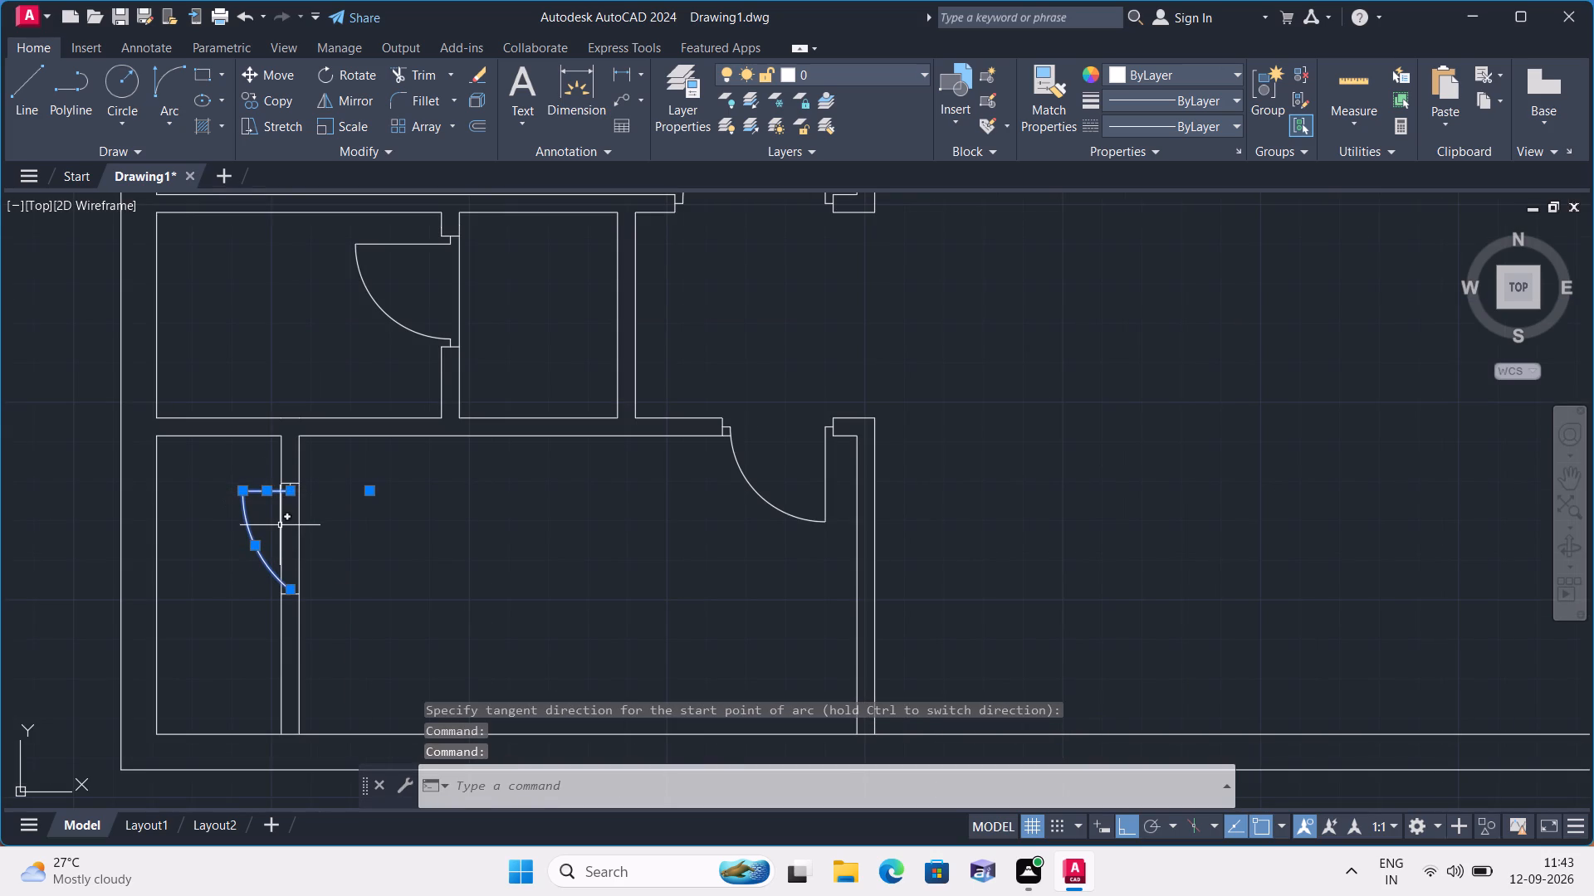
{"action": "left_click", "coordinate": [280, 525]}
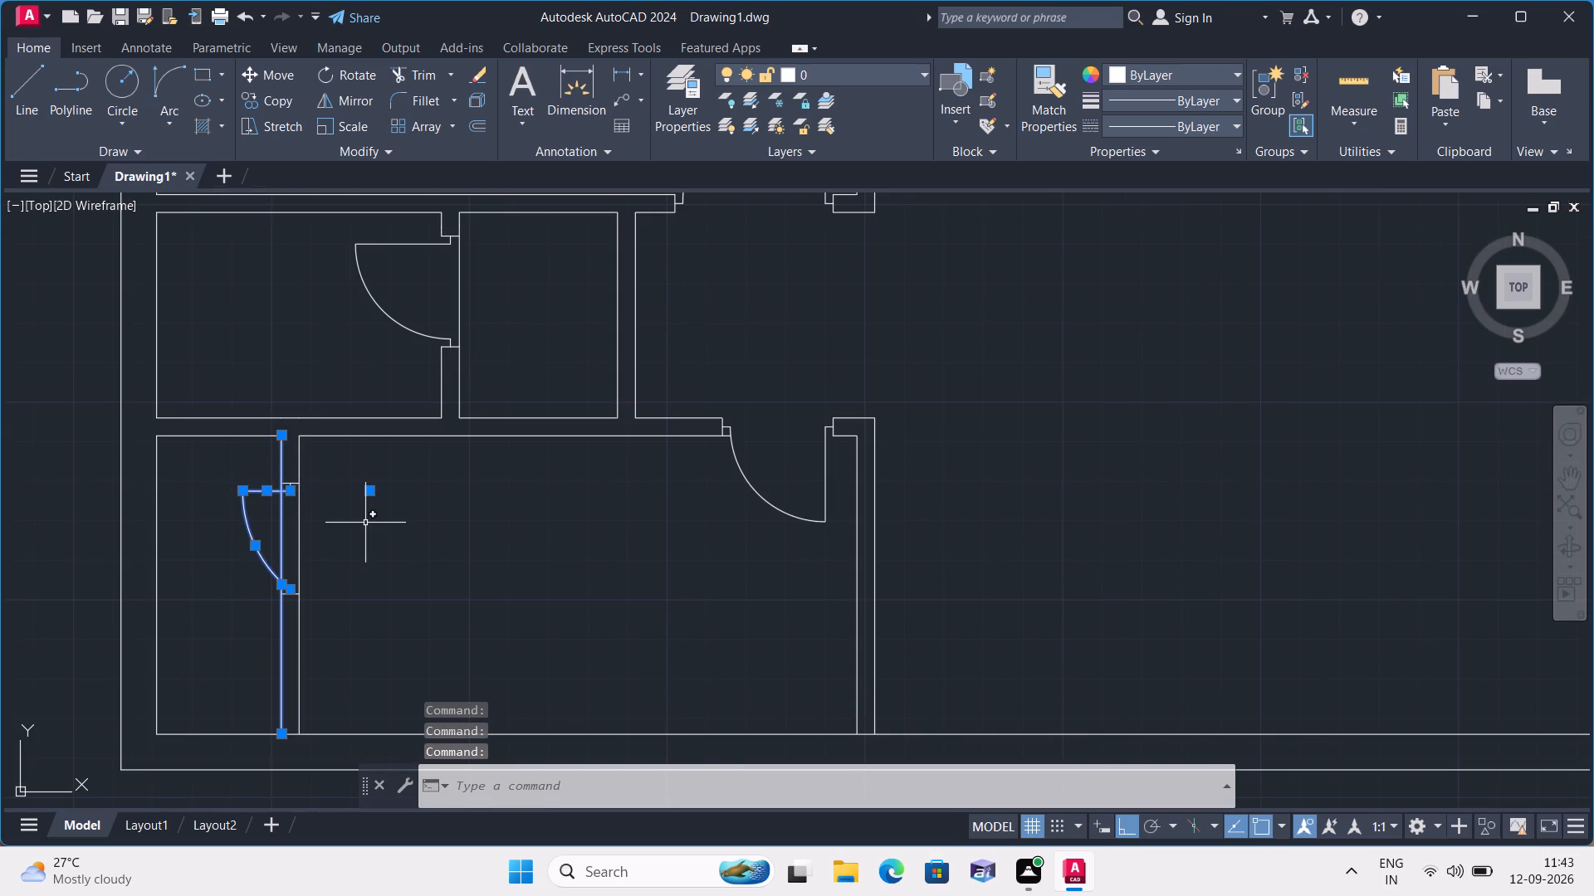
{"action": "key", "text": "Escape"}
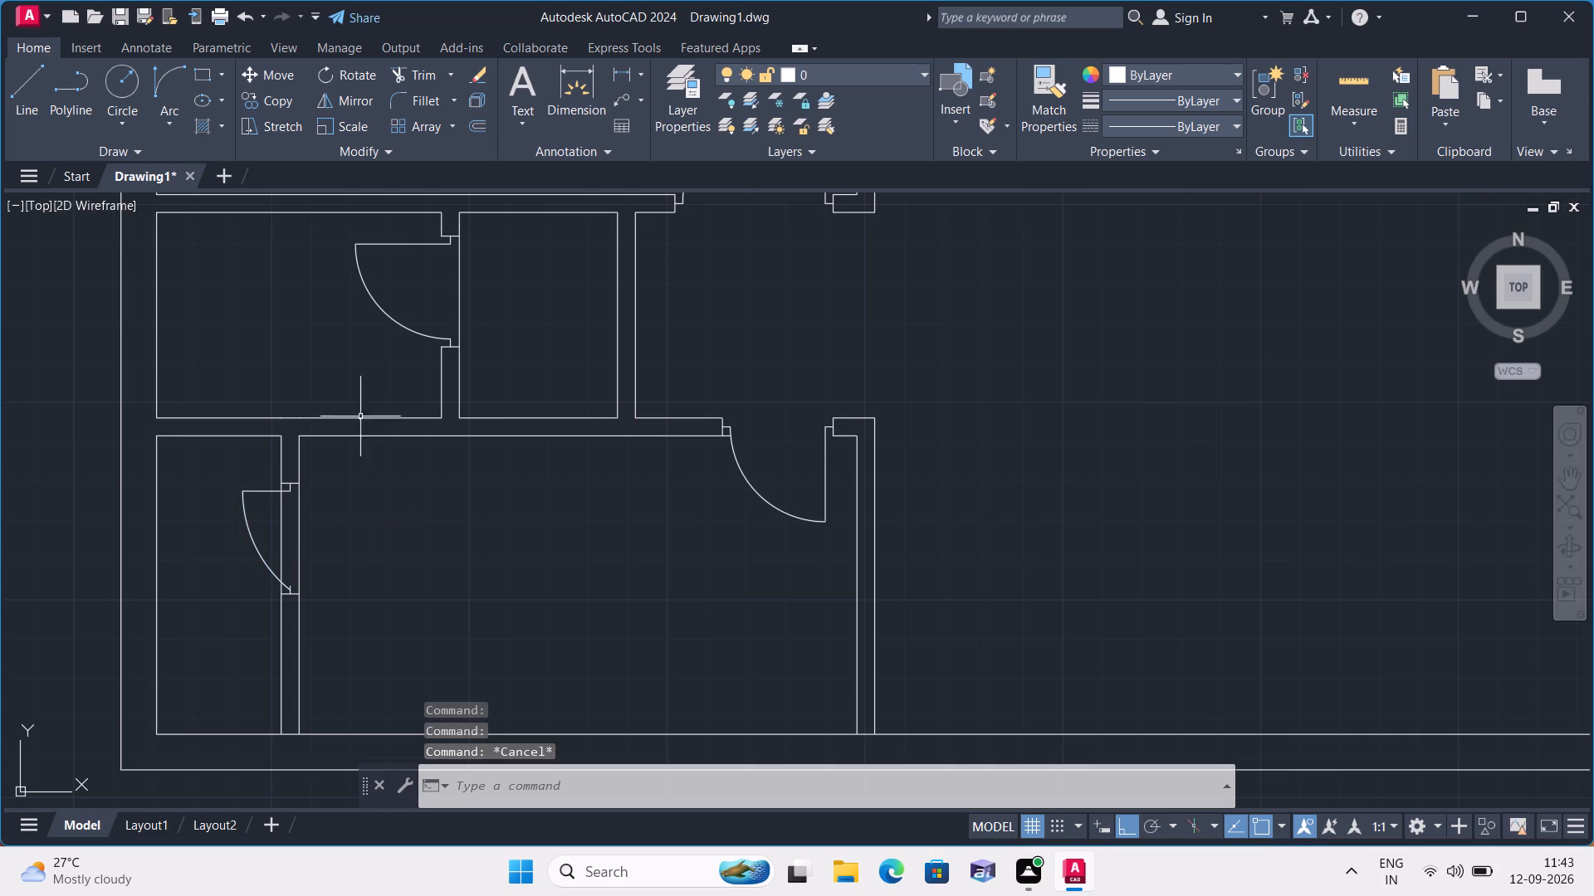
Erase the door leaf, swing arc and both 2" stubs, keeping the upper and lower jamb lines.
{"action": "left_click", "coordinate": [269, 494]}
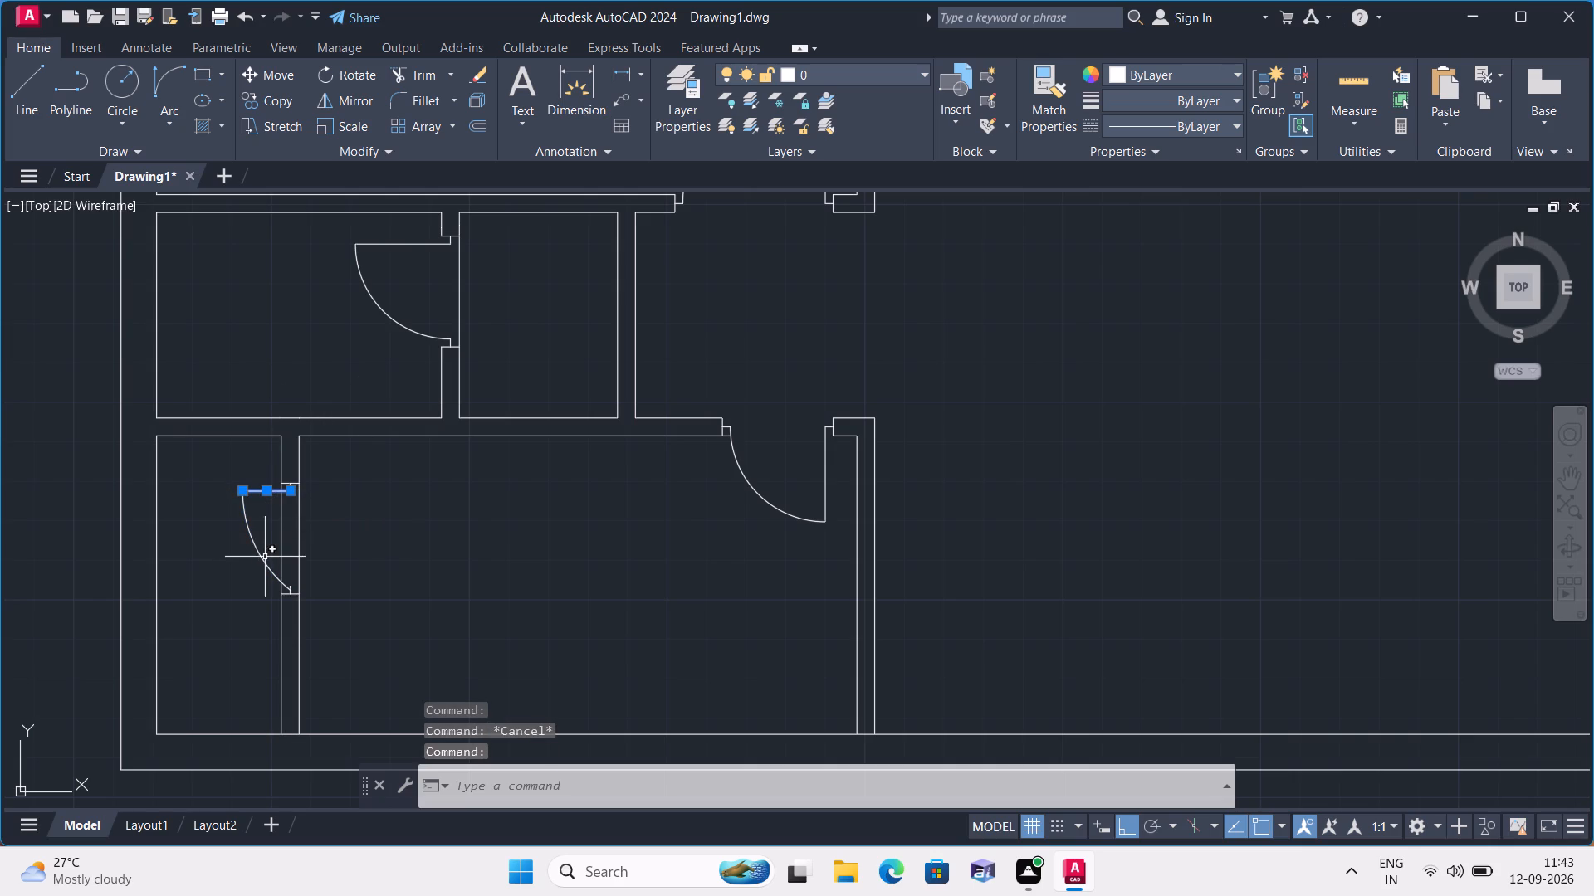
{"action": "left_click", "coordinate": [262, 562]}
{"action": "scroll", "coordinate": [285, 607], "scroll_direction": "up", "scroll_amount": 1}
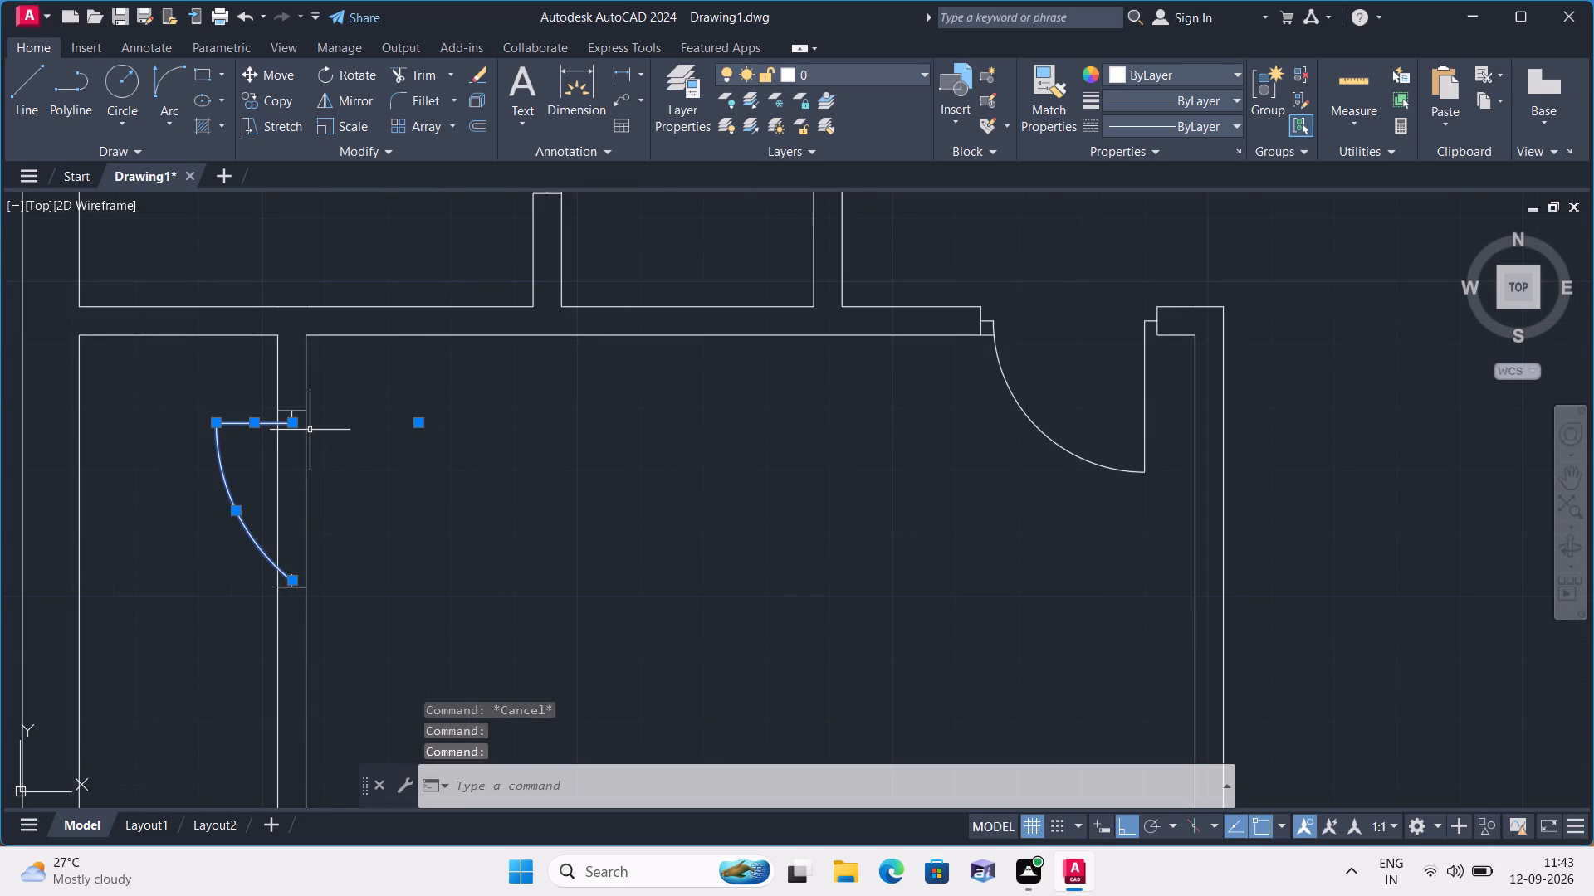
{"action": "scroll", "coordinate": [301, 416], "scroll_direction": "up", "scroll_amount": 3}
{"action": "left_click", "coordinate": [258, 414]}
{"action": "scroll", "coordinate": [344, 520], "scroll_direction": "down", "scroll_amount": 2}
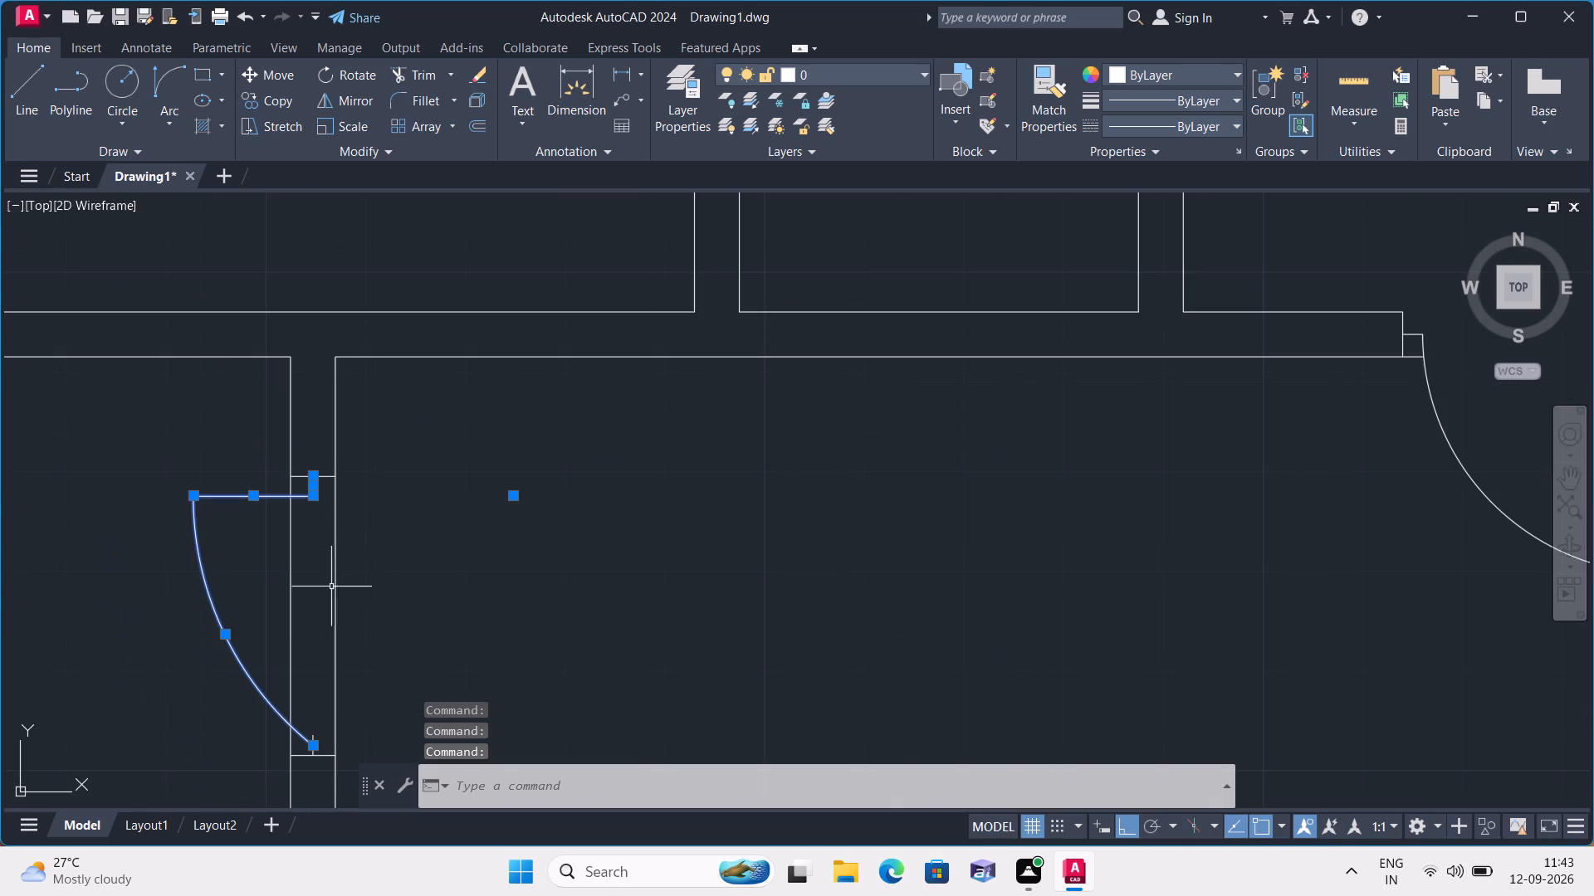
{"action": "middle_click_drag", "start_coordinate": [263, 694], "coordinate": [296, 526]}
{"action": "scroll", "coordinate": [344, 582], "scroll_direction": "up", "scroll_amount": 1}
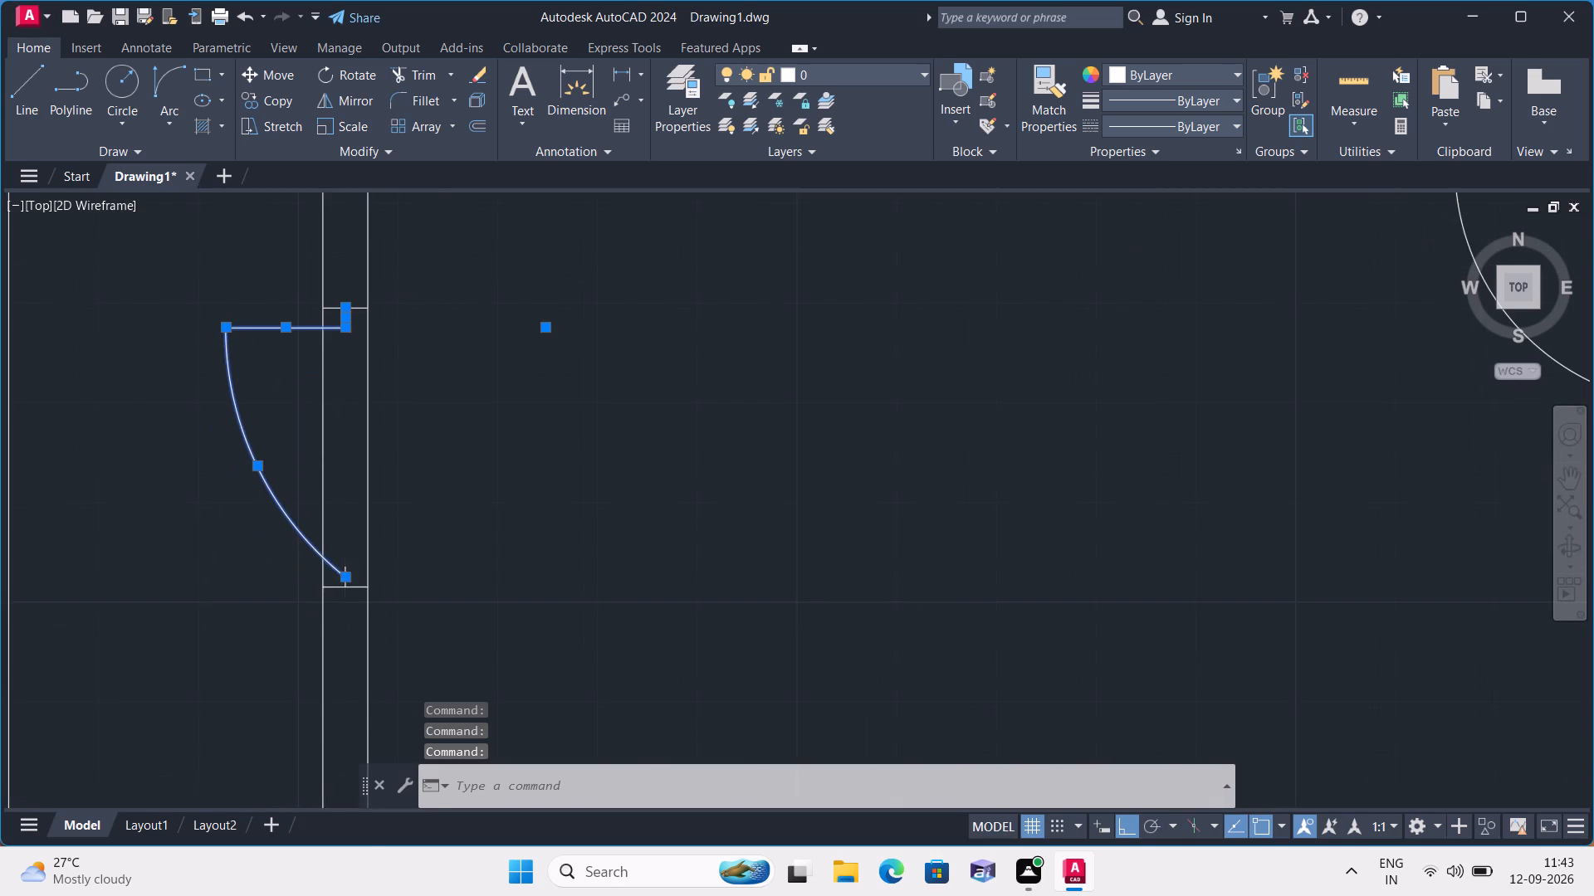
{"action": "scroll", "coordinate": [344, 582], "scroll_direction": "up", "scroll_amount": 2}
{"action": "left_click", "coordinate": [344, 591]}
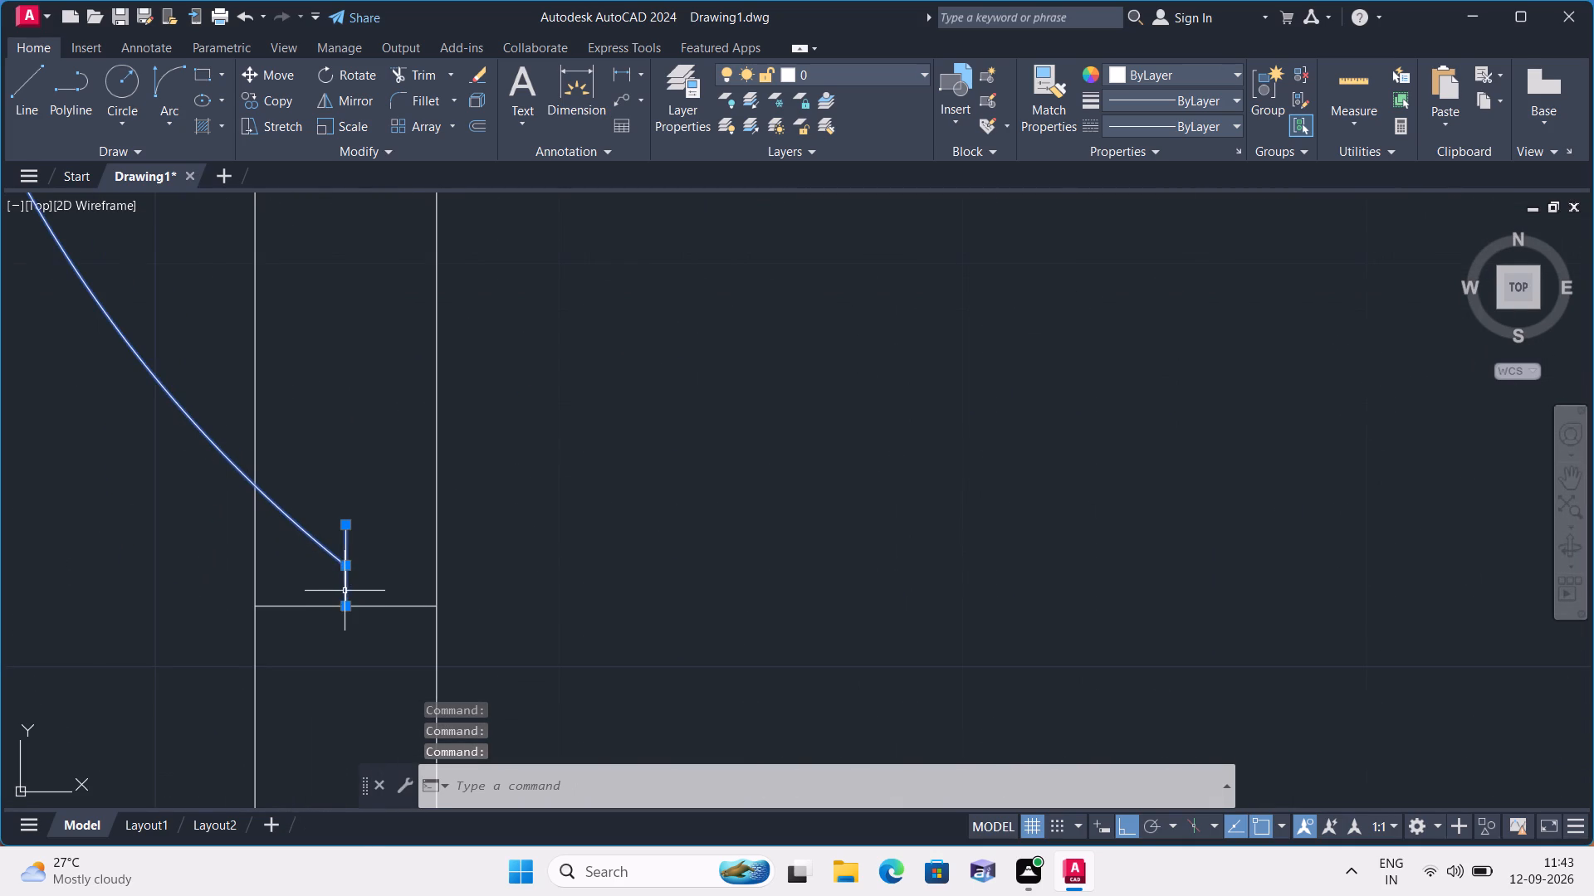
{"action": "scroll", "coordinate": [364, 585], "scroll_direction": "down", "scroll_amount": 3}
{"action": "scroll", "coordinate": [601, 521], "scroll_direction": "down", "scroll_amount": 1}
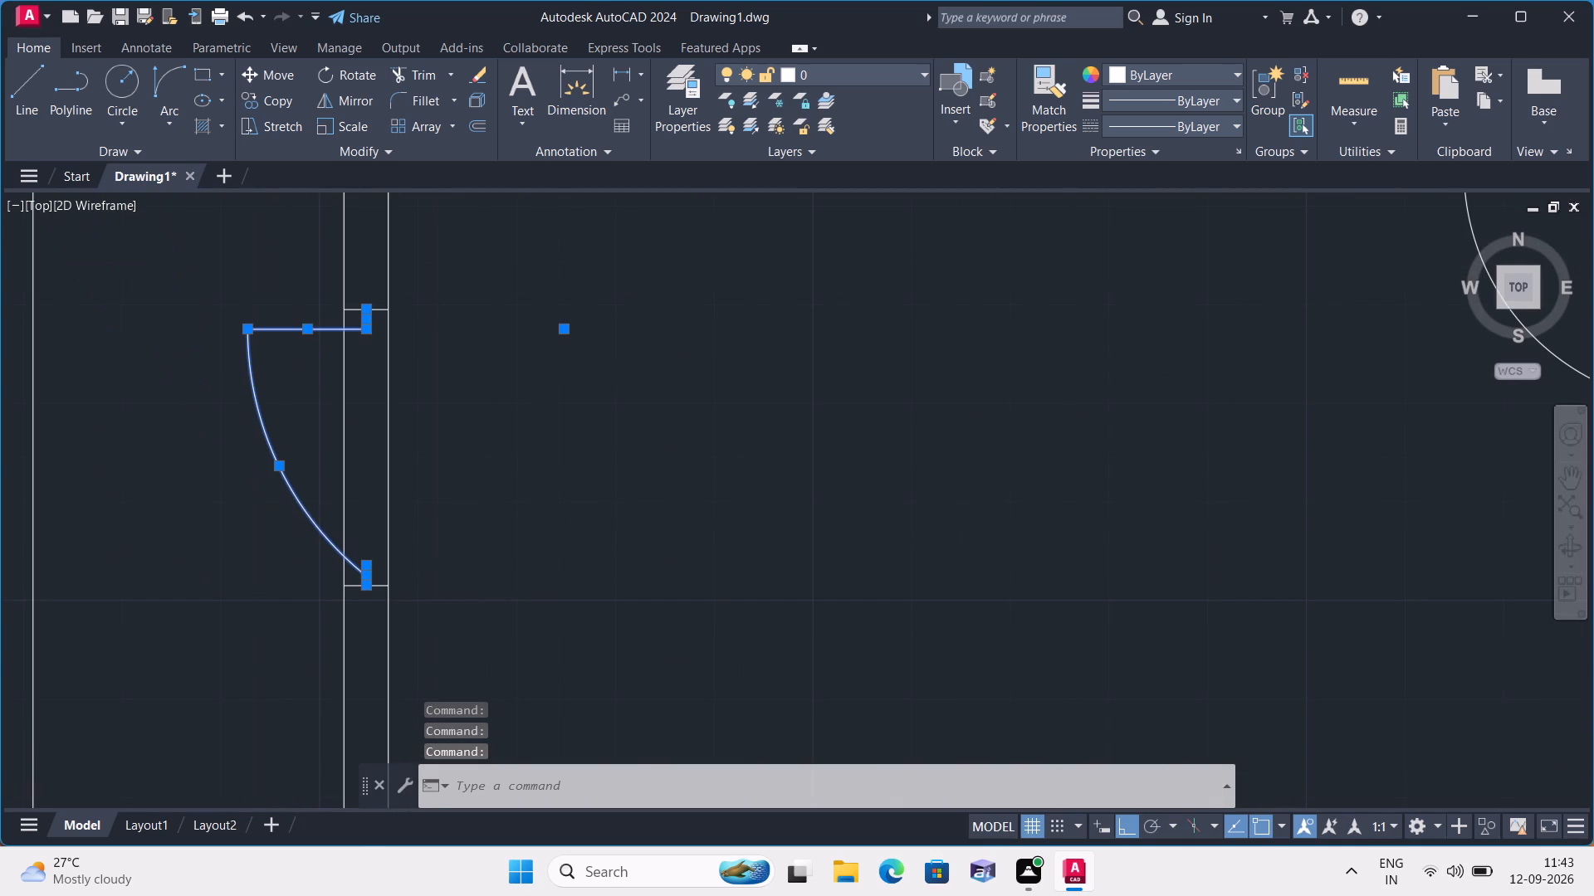
{"action": "key", "text": "Delete"}
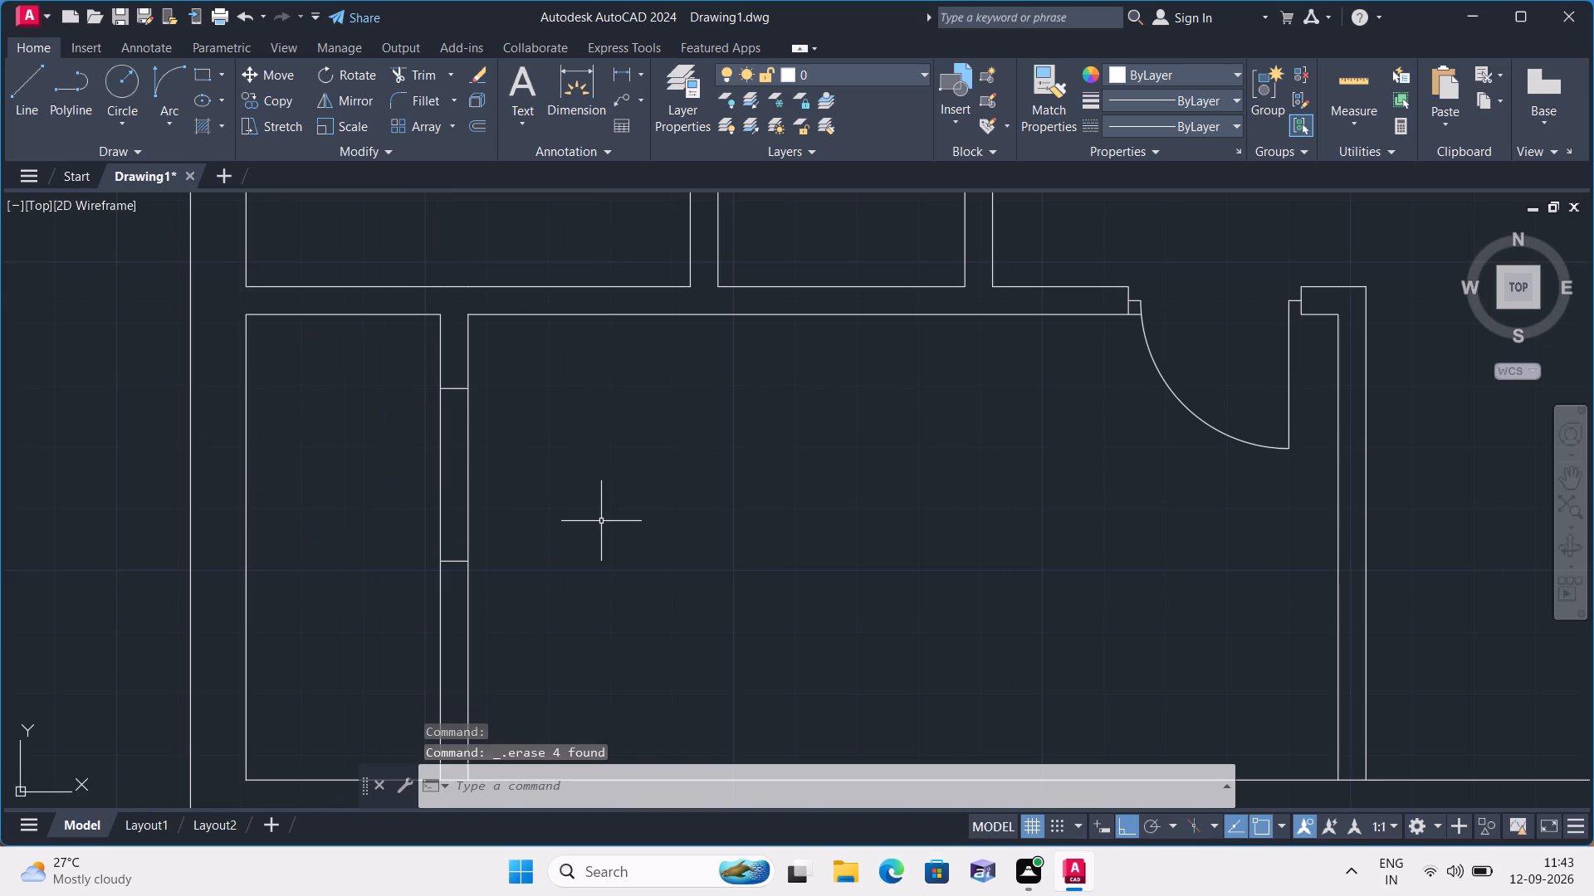
Measure the clear opening between the two stubs of the matching door above the staircase, without placing a dimension.
{"action": "scroll", "coordinate": [662, 429], "scroll_direction": "down", "scroll_amount": 3}
{"action": "middle_click_drag", "start_coordinate": [581, 330], "coordinate": [570, 611]}
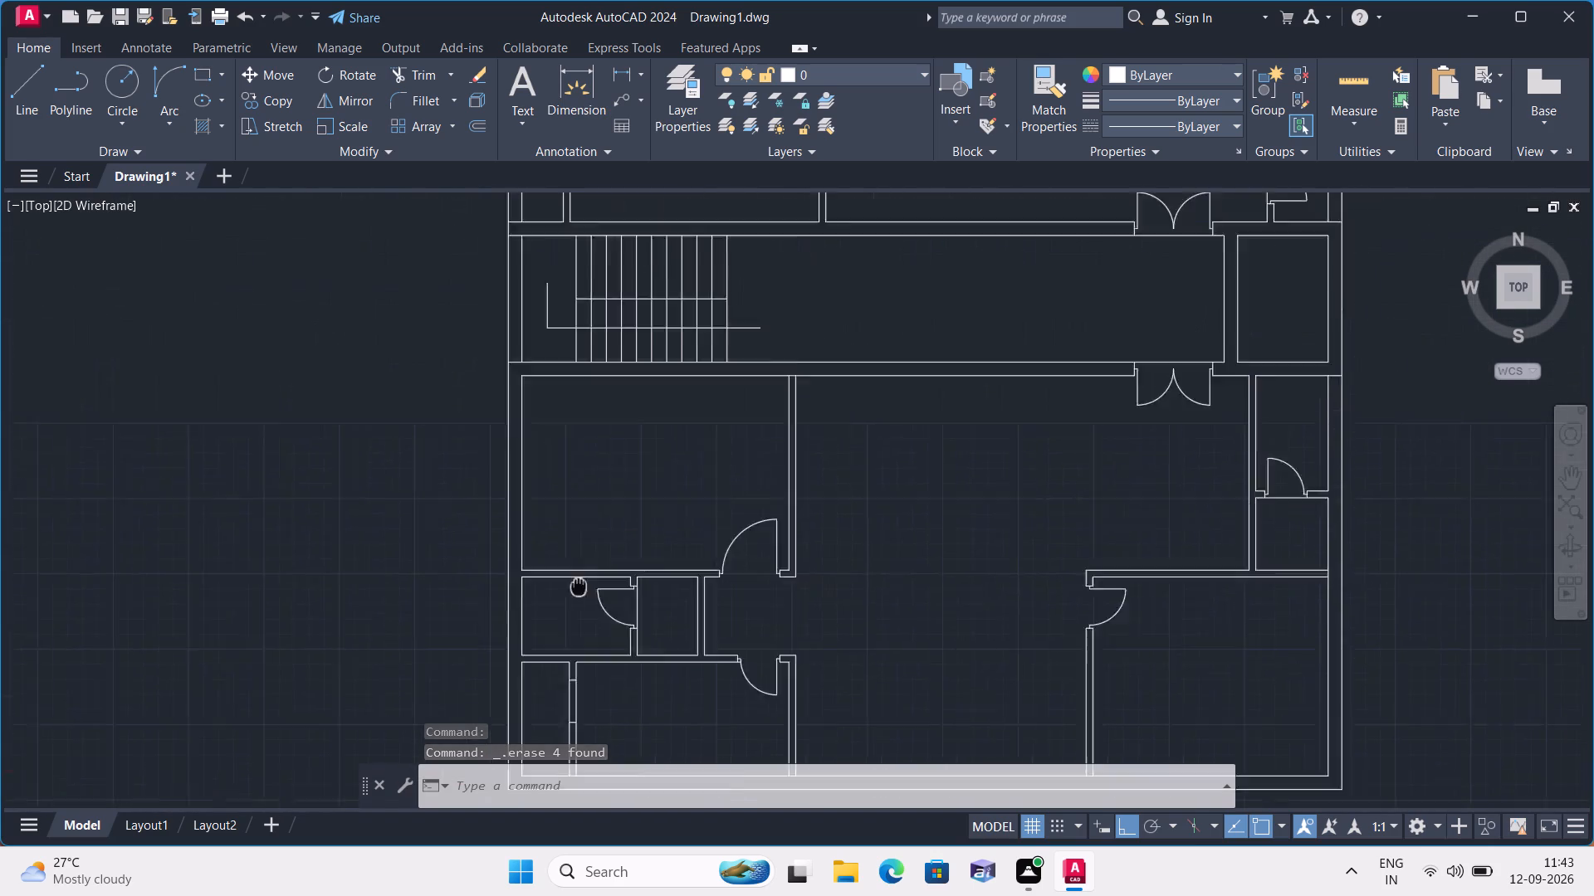
{"action": "middle_click_drag", "start_coordinate": [570, 611], "coordinate": [549, 694]}
{"action": "middle_click_drag", "start_coordinate": [616, 385], "coordinate": [696, 759]}
{"action": "scroll", "coordinate": [618, 573], "scroll_direction": "up", "scroll_amount": 1}
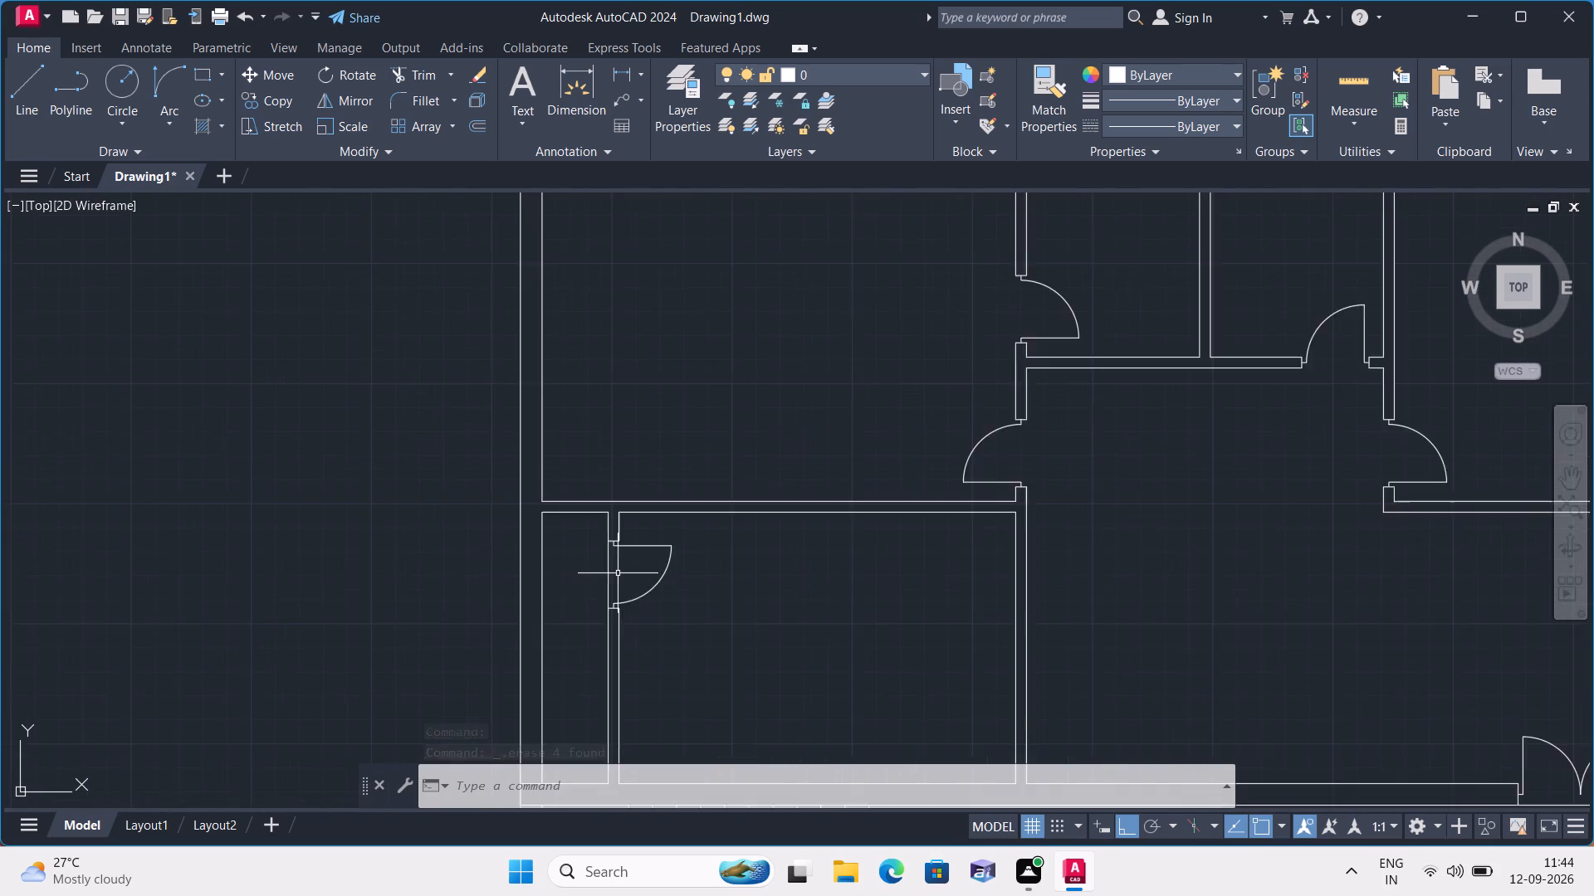
{"action": "scroll", "coordinate": [618, 573], "scroll_direction": "up", "scroll_amount": 1}
{"action": "middle_click_drag", "start_coordinate": [613, 571], "coordinate": [583, 485]}
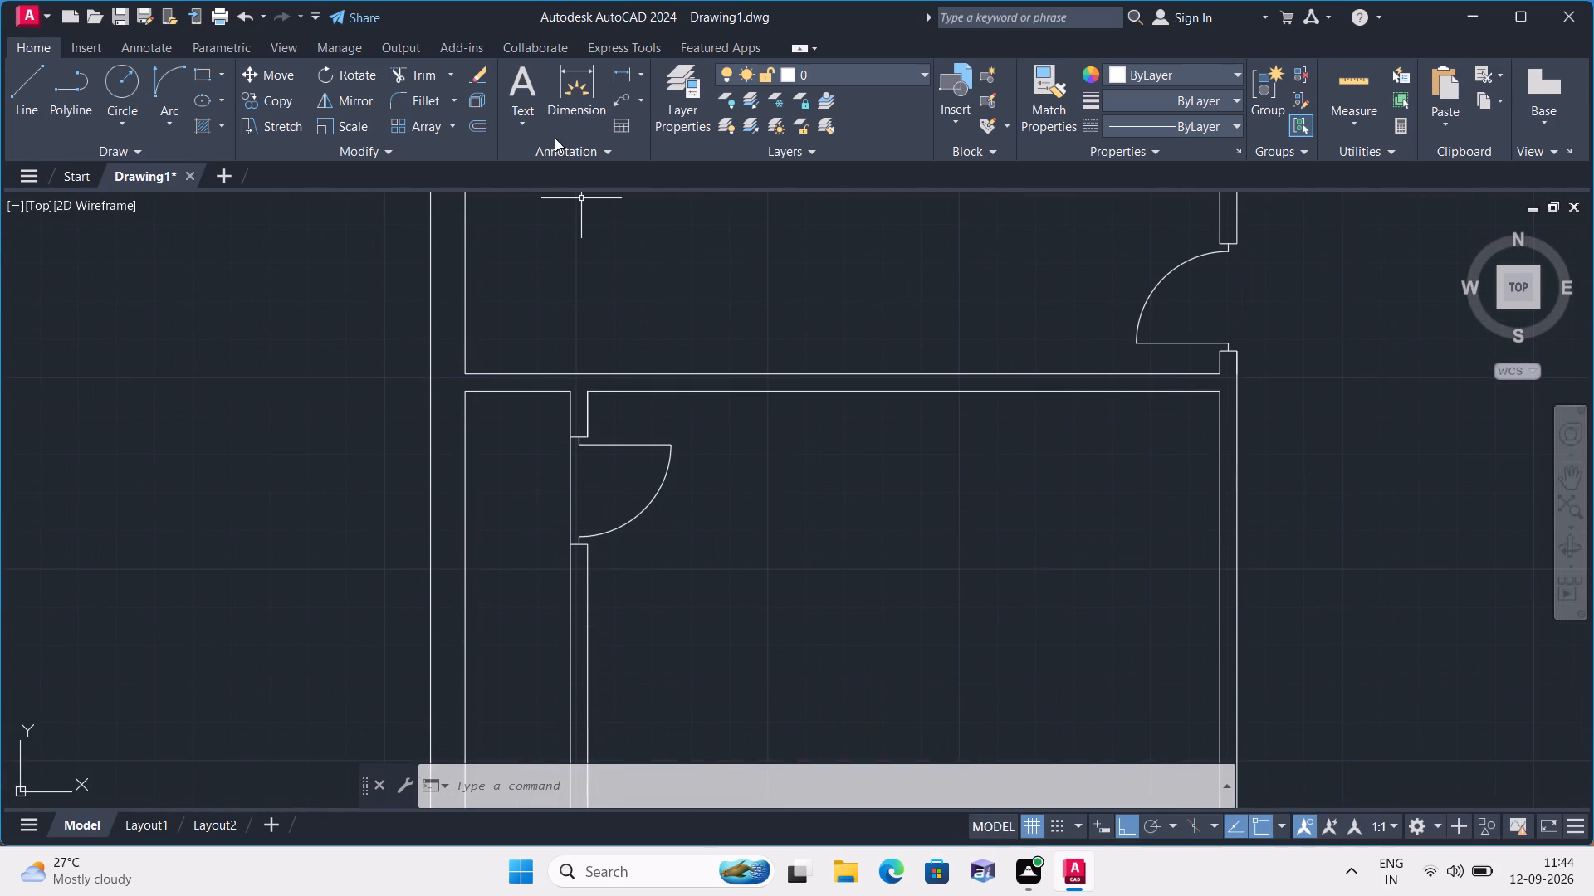
{"action": "left_click", "coordinate": [636, 73]}
{"action": "left_click", "coordinate": [643, 98]}
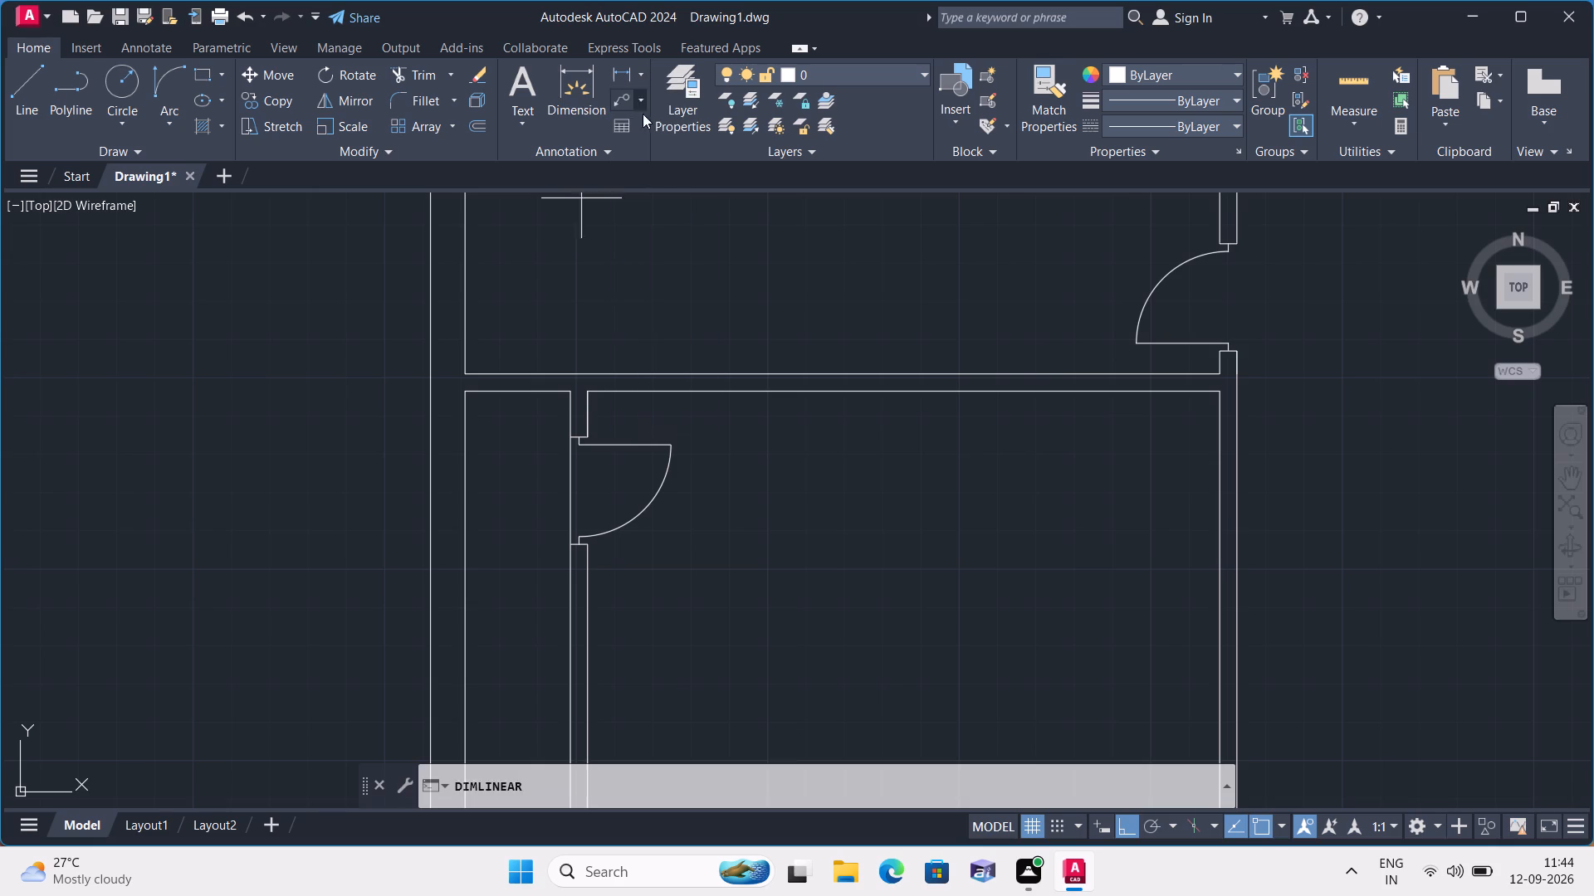
{"action": "left_click", "coordinate": [584, 446]}
{"action": "left_click", "coordinate": [582, 541]}
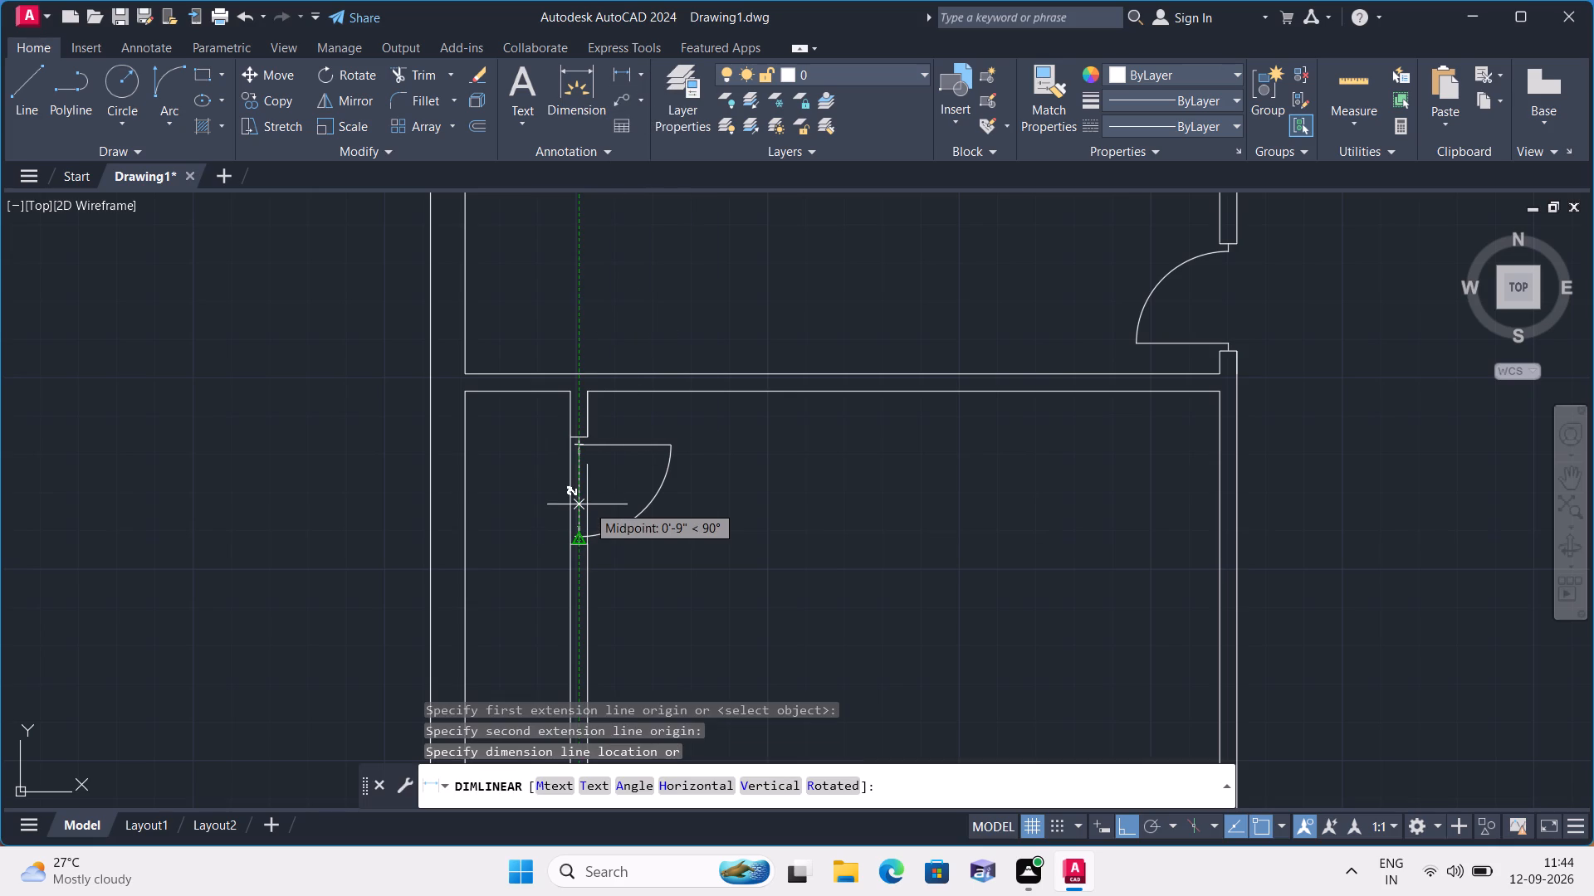
{"action": "key", "text": "space"}
Draw a vertical line chain from the upper jamb's midpoint to the lower jamb of the lower-left partition, with segments of 2", 2' and the remainder.
{"action": "scroll", "coordinate": [587, 504], "scroll_direction": "down", "scroll_amount": 4}
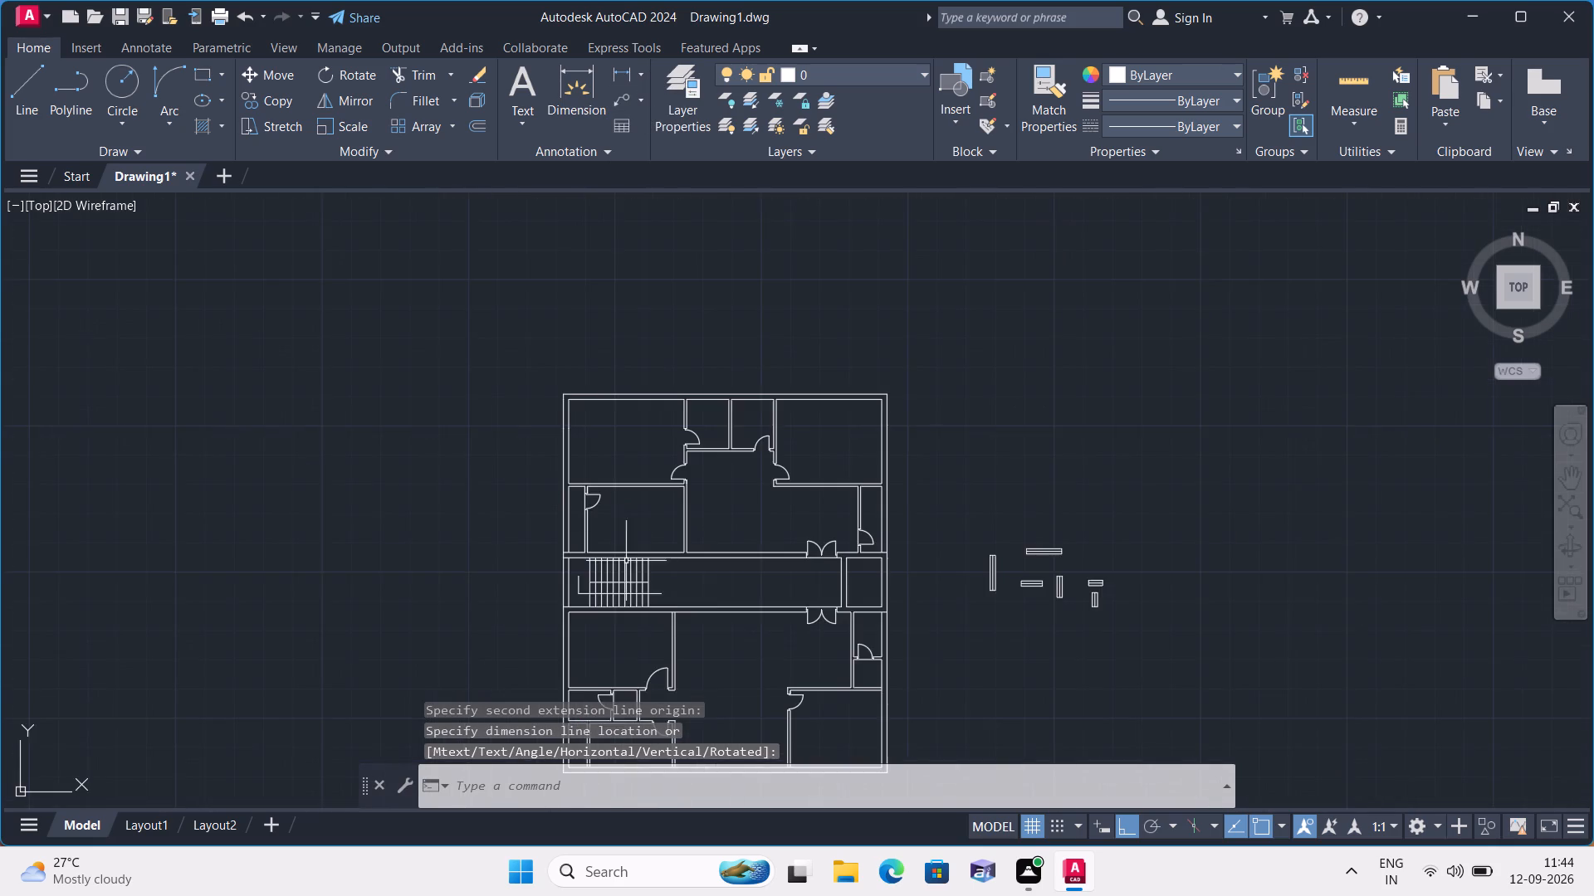
{"action": "middle_click_drag", "start_coordinate": [675, 608], "coordinate": [734, 245]}
{"action": "scroll", "coordinate": [672, 358], "scroll_direction": "up", "scroll_amount": 4}
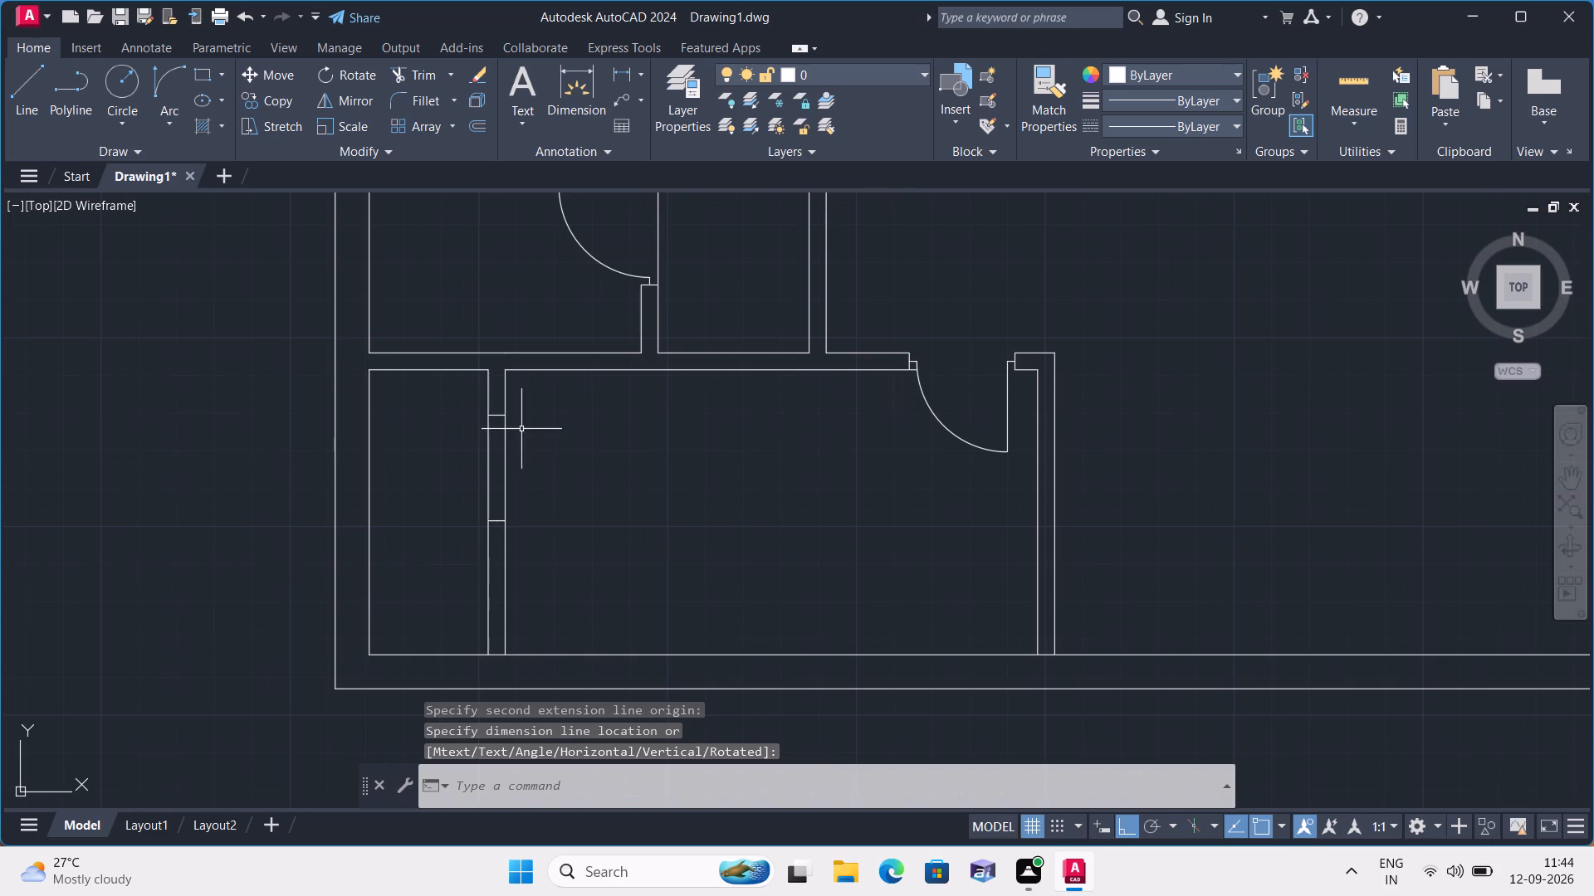
{"action": "scroll", "coordinate": [521, 429], "scroll_direction": "up", "scroll_amount": 1}
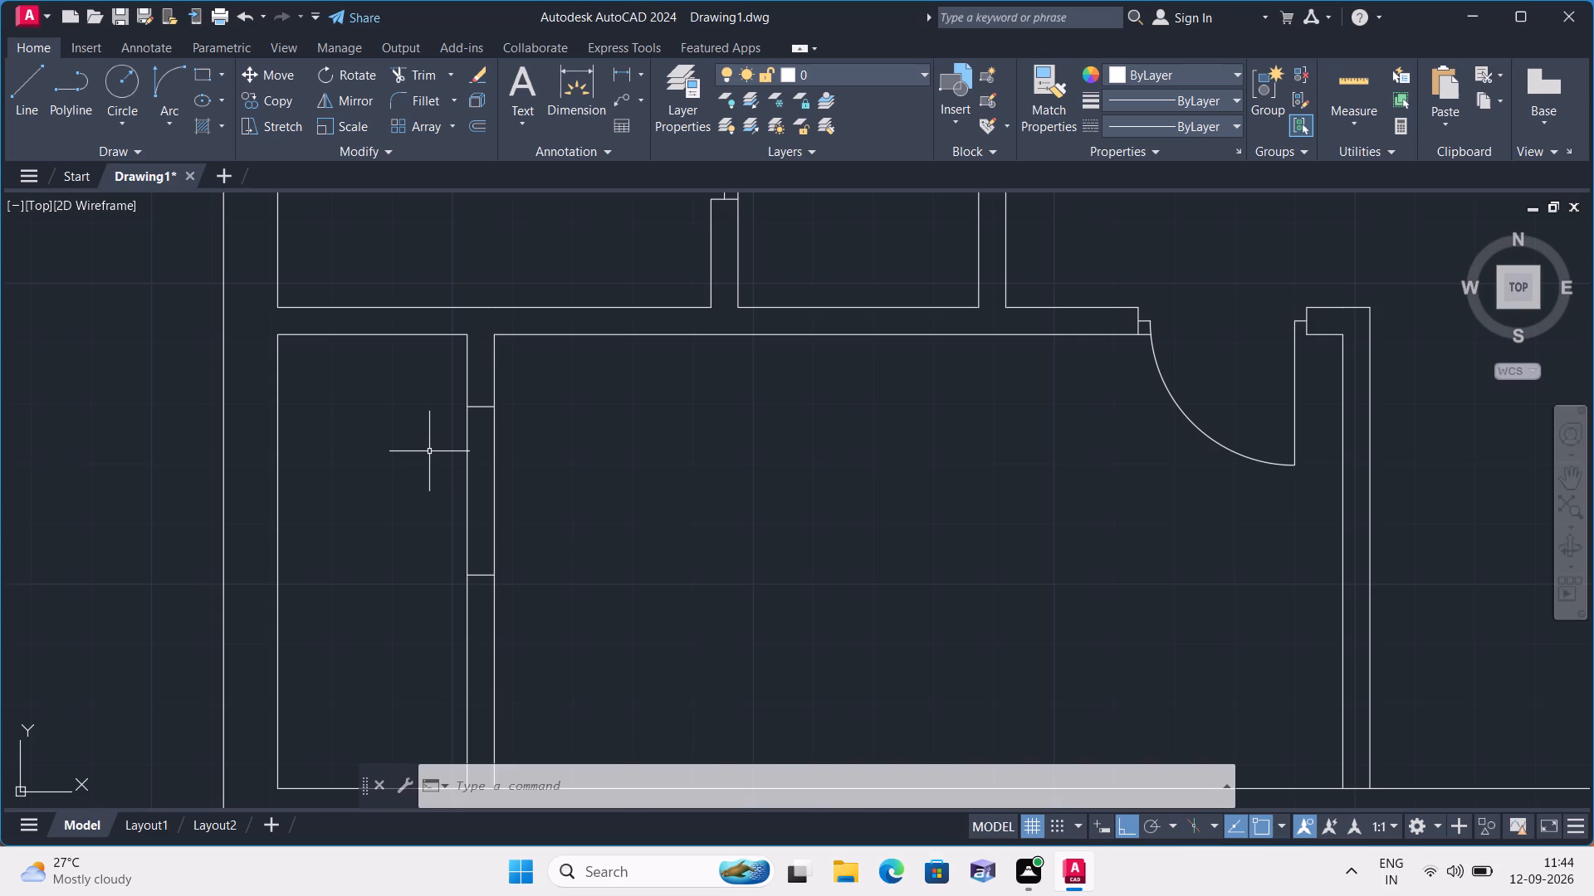
{"action": "type", "text": "l"}
{"action": "key", "text": "space"}
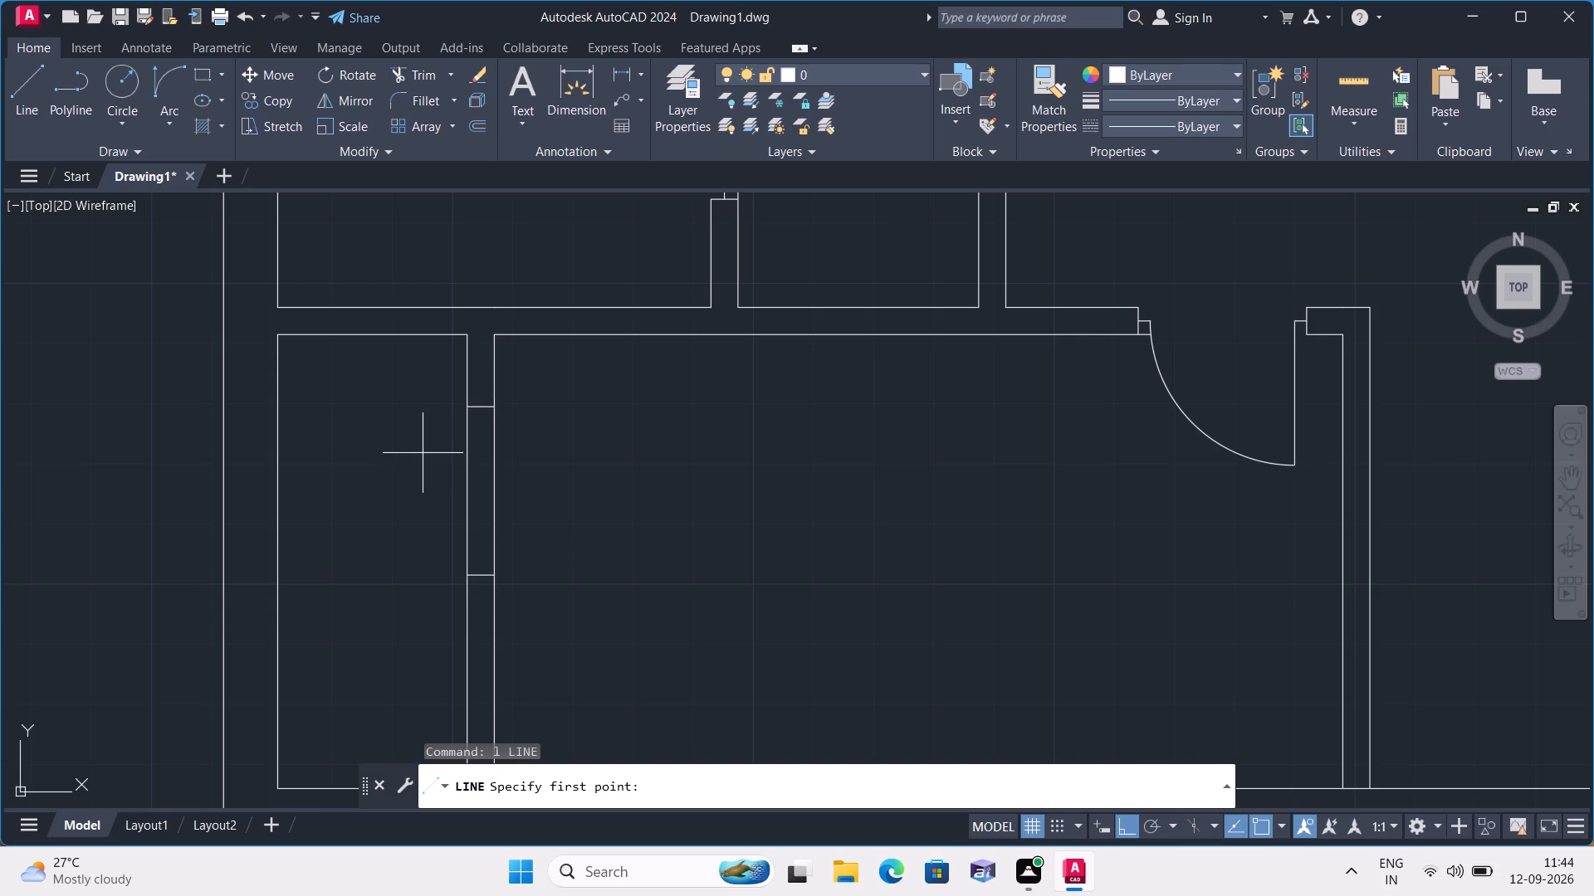
{"action": "left_click", "coordinate": [479, 404]}
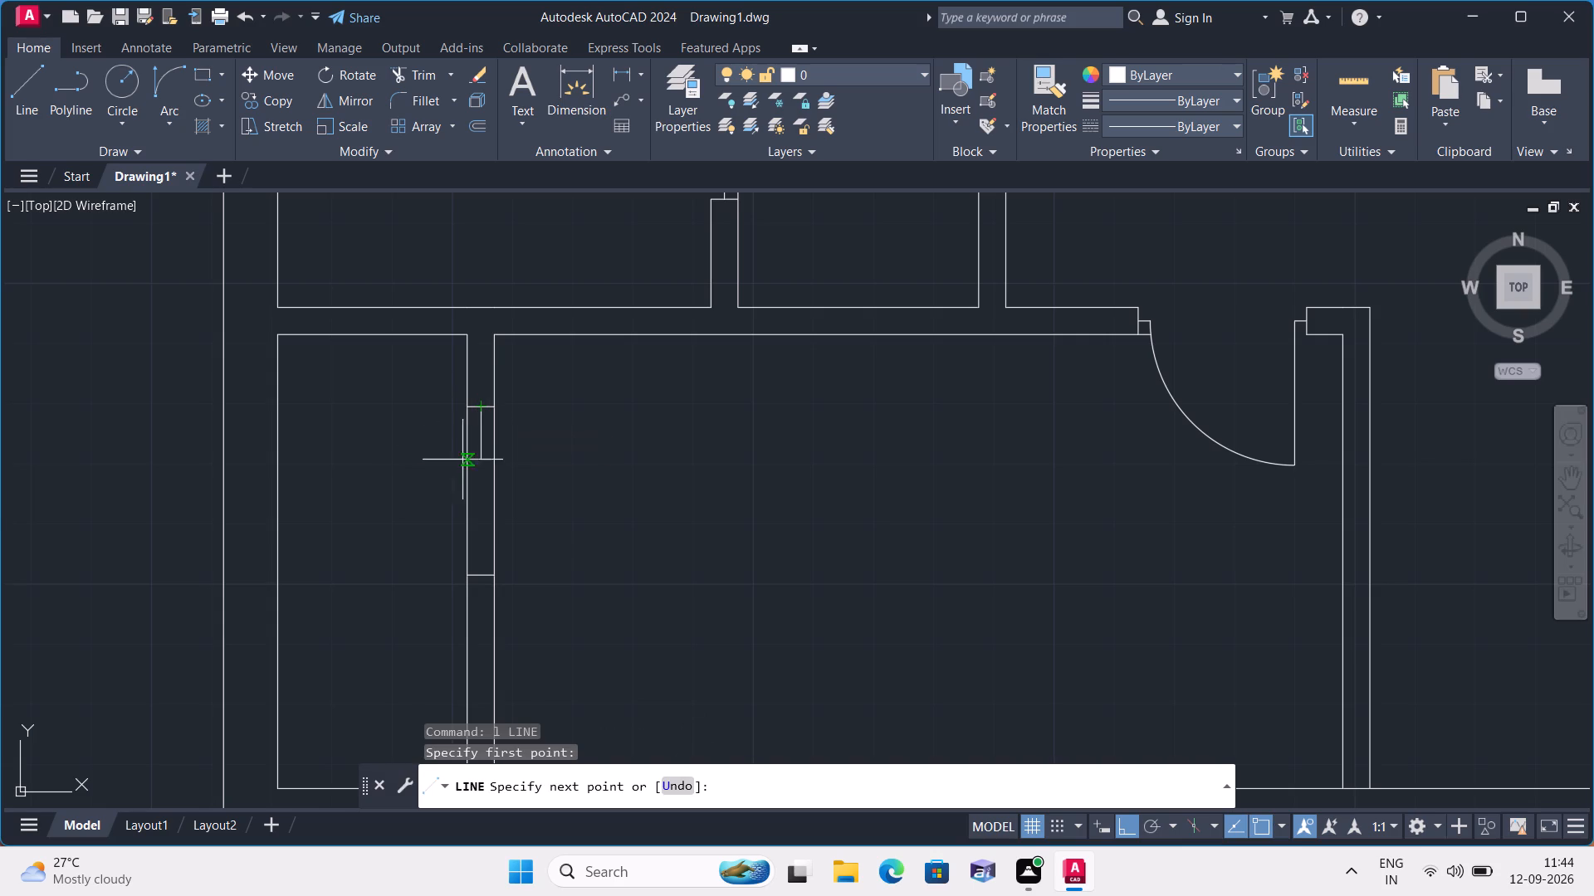
{"action": "type", "text": "2\""}
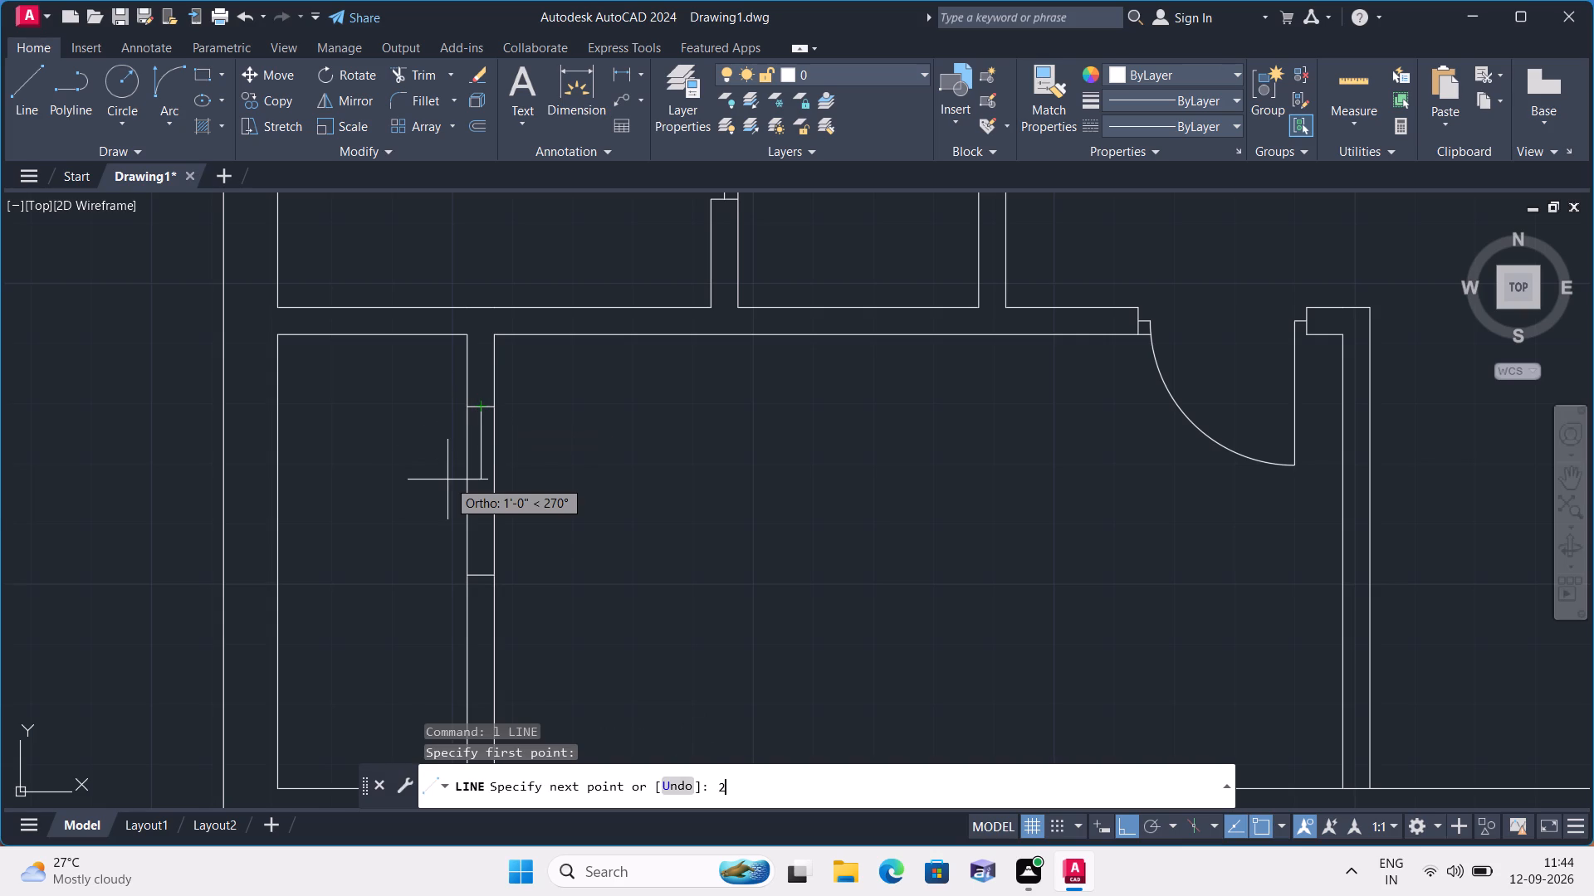
{"action": "key", "text": "space"}
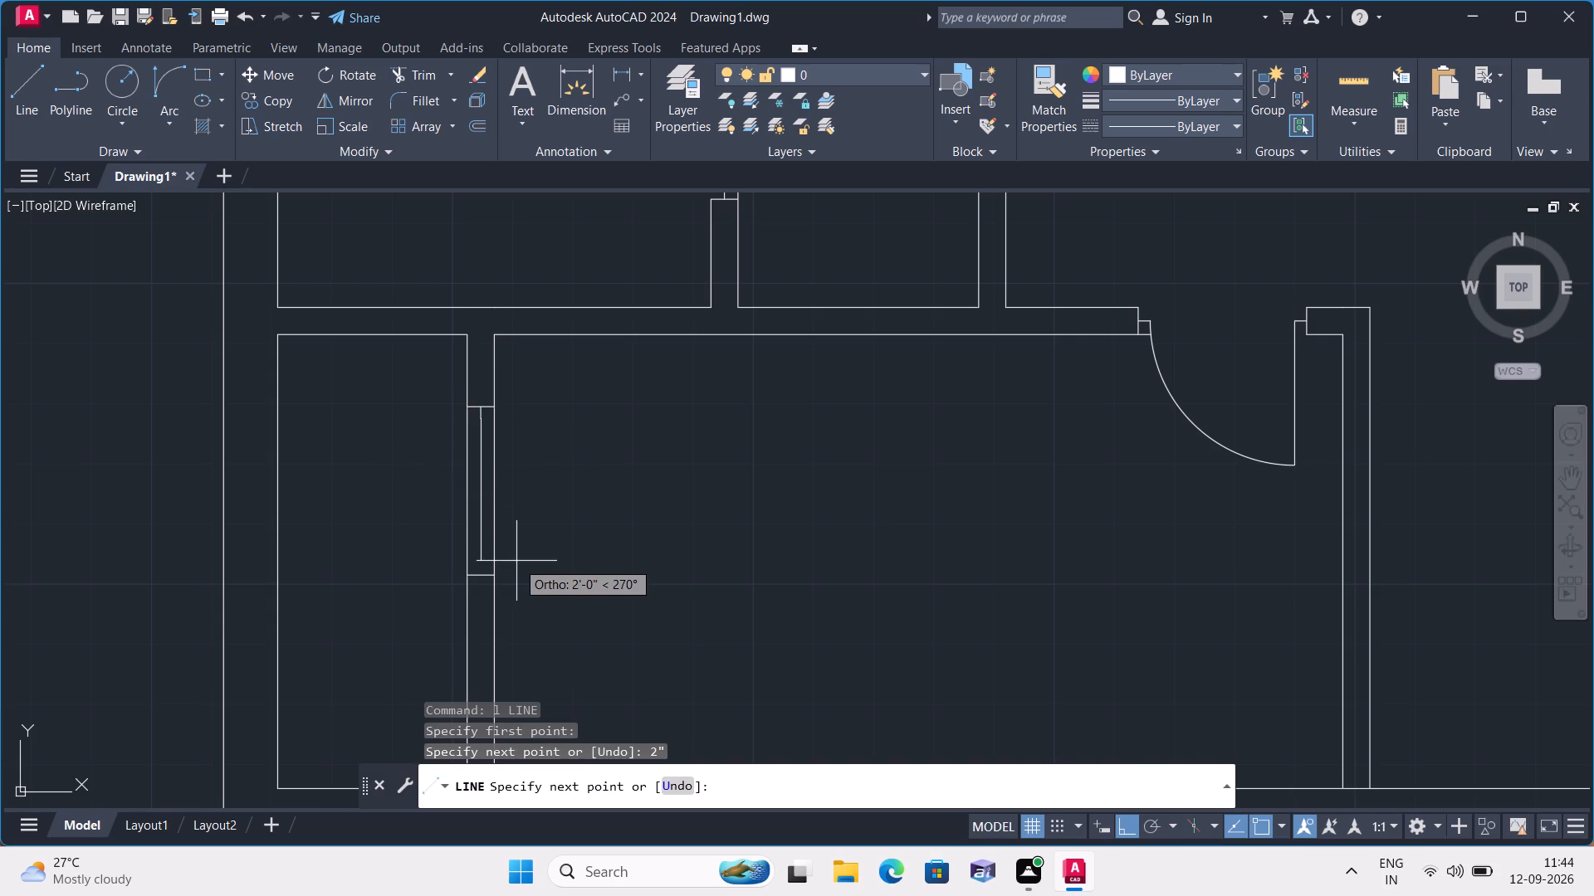
{"action": "type", "text": "2'"}
{"action": "key", "text": "space"}
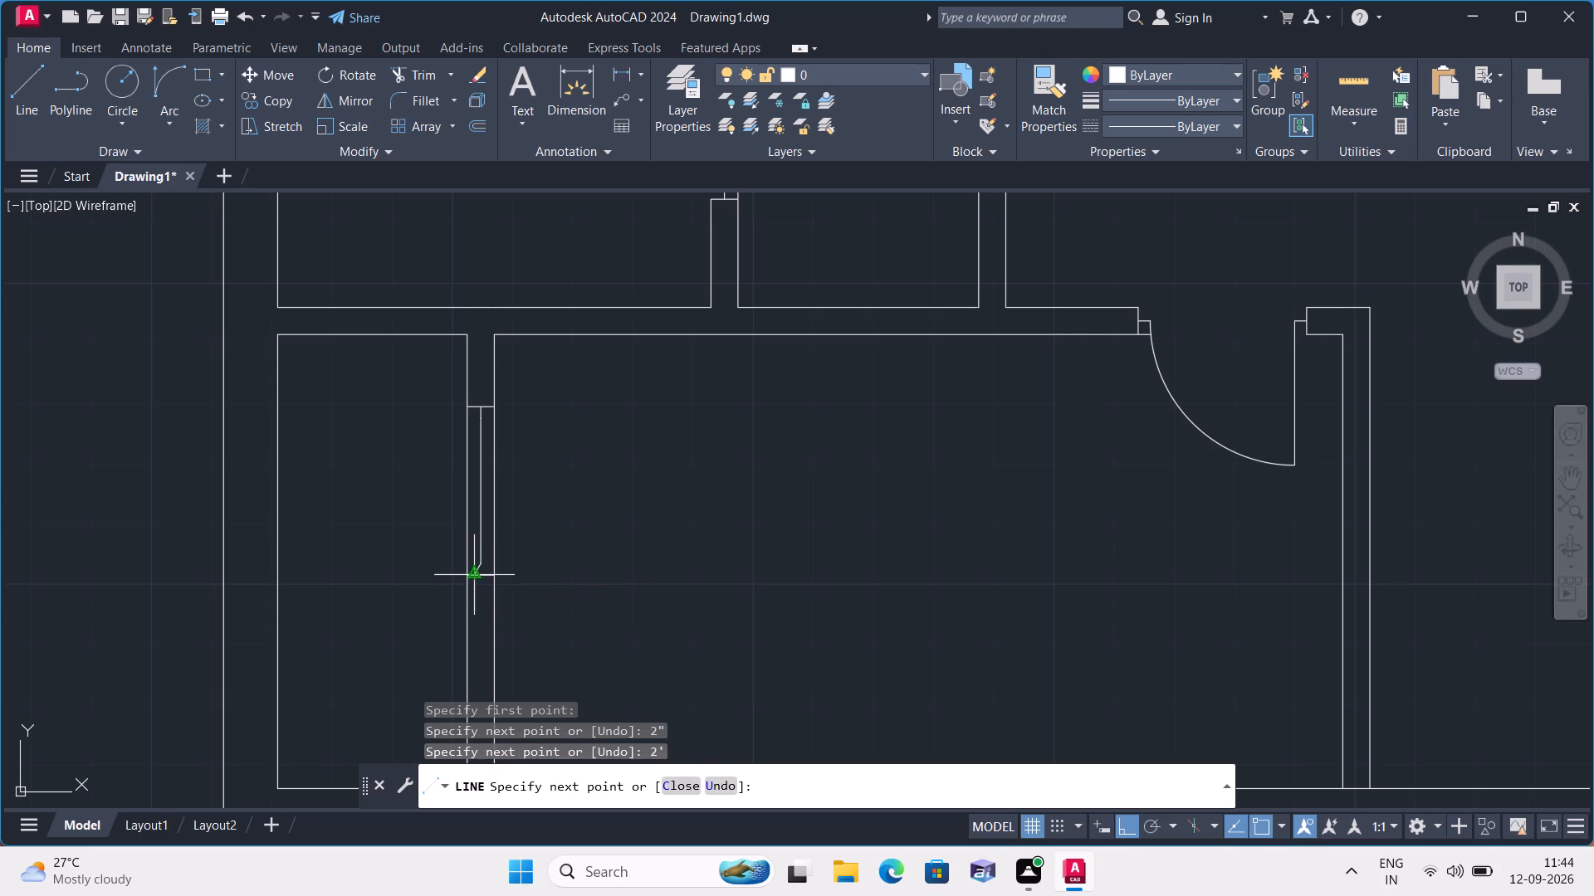
{"action": "left_click", "coordinate": [485, 574]}
{"action": "key", "text": "space"}
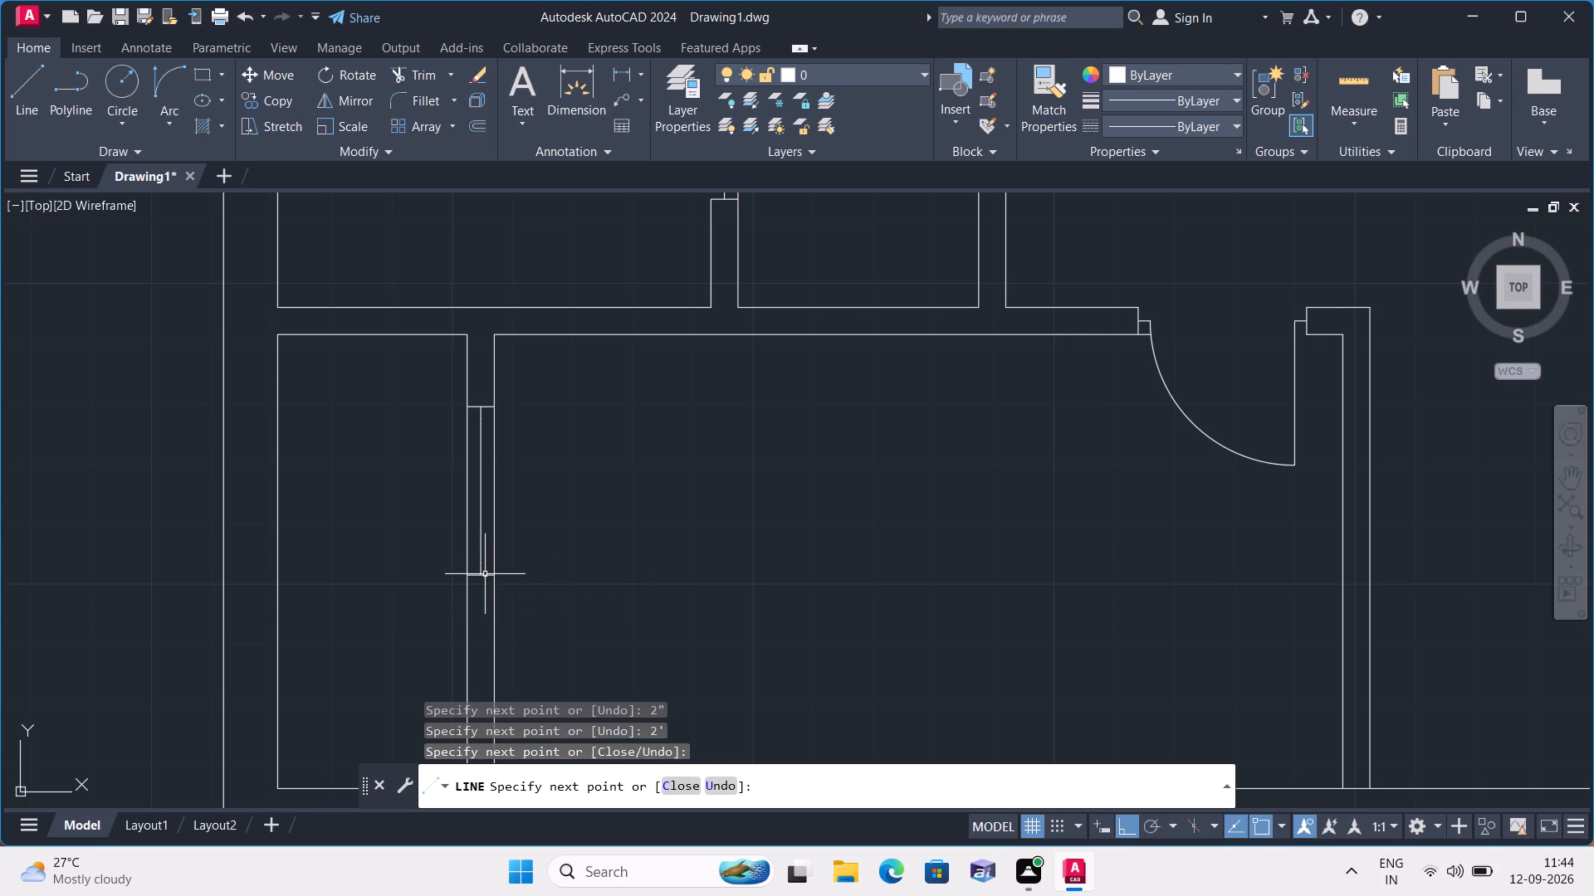
Erase the 2' middle segment between the two jamb stubs.
{"action": "left_click", "coordinate": [482, 496]}
{"action": "key", "text": "Delete"}
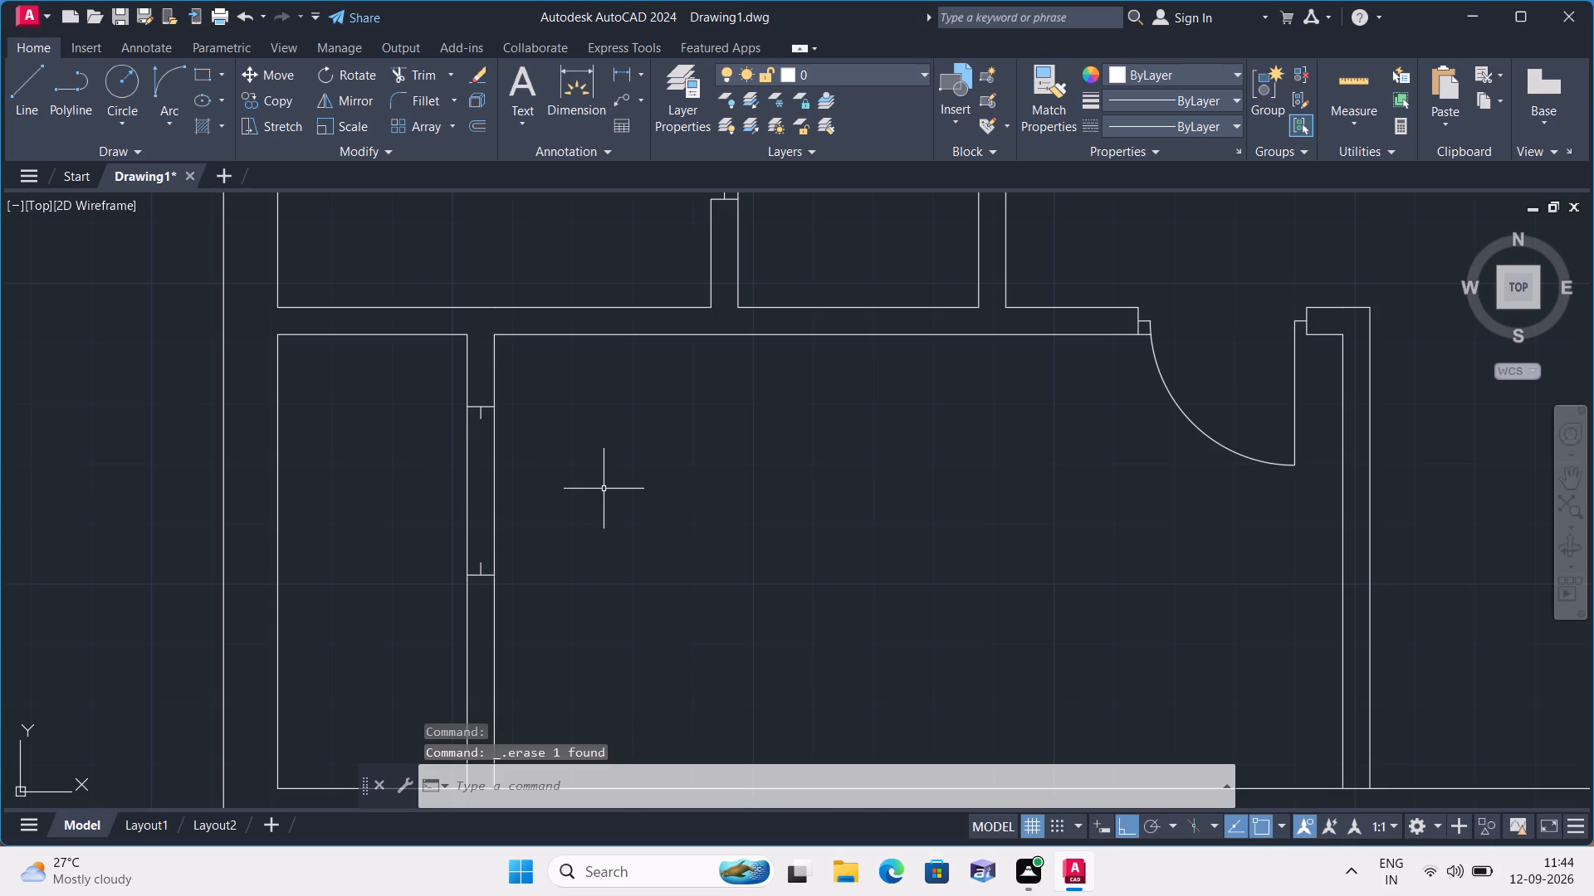
Draw a 2' horizontal door leaf from the upper stub's end into the narrow space left of the partition.
{"action": "type", "text": "l"}
{"action": "key", "text": "space"}
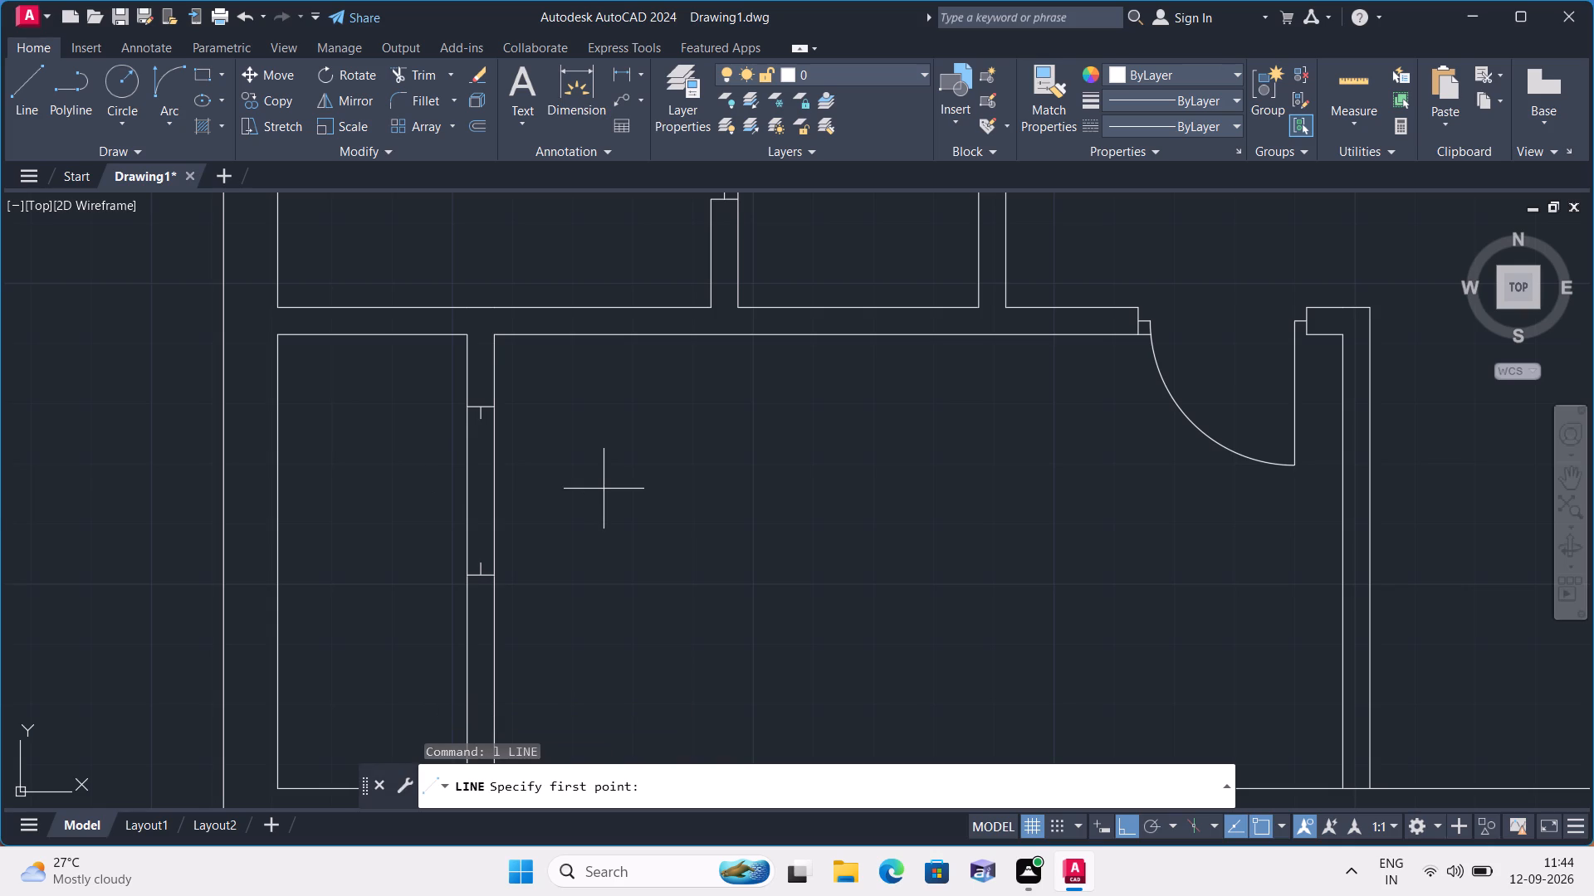
{"action": "left_click", "coordinate": [484, 419]}
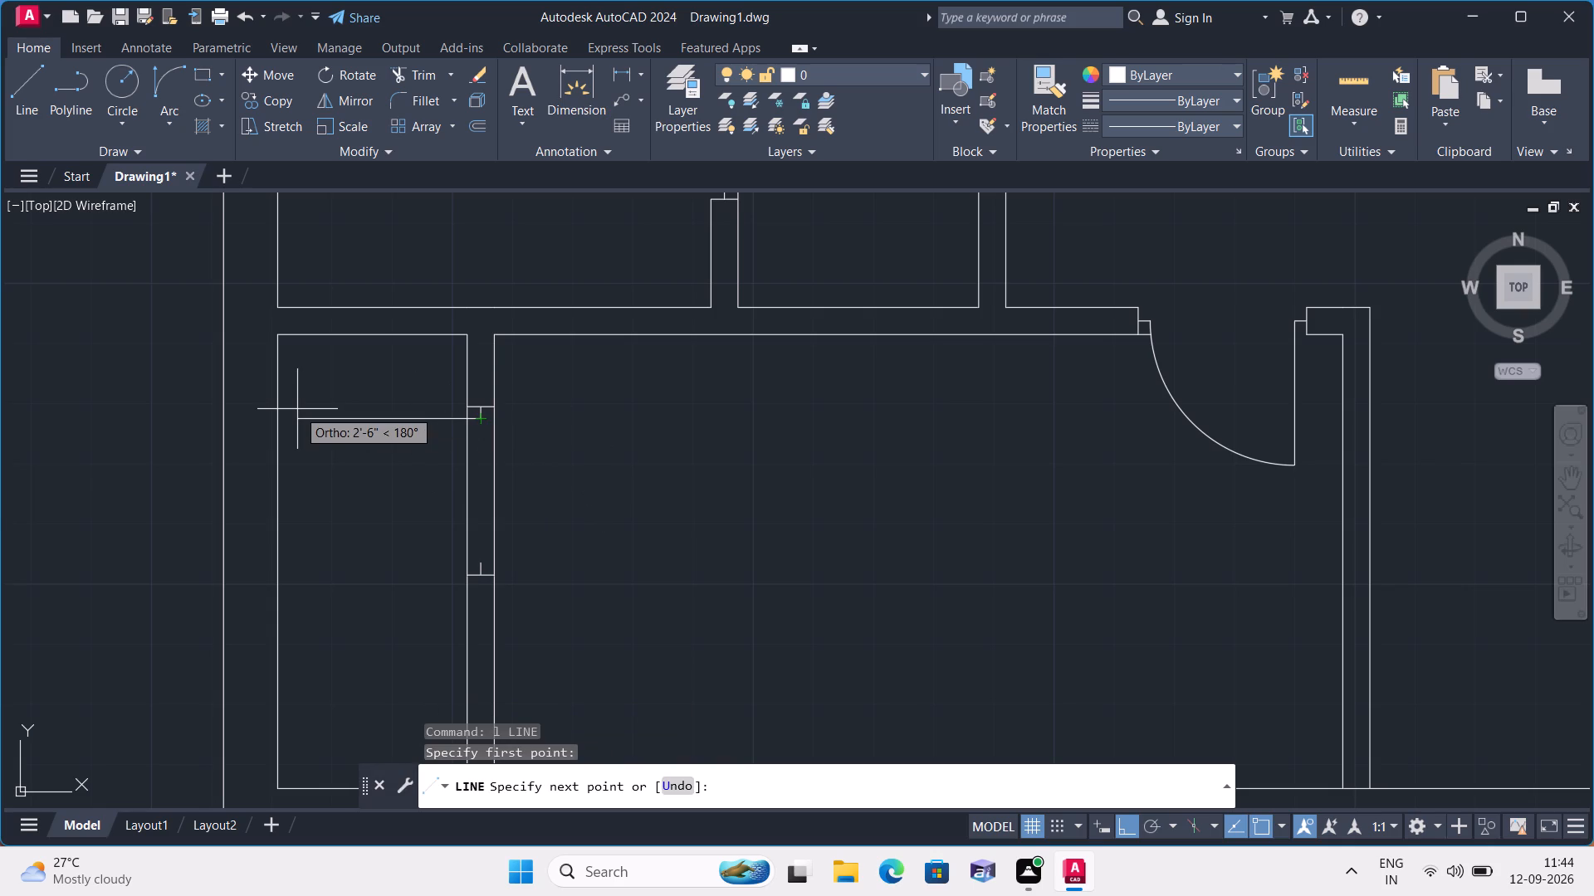
{"action": "type", "text": "2'"}
{"action": "key", "text": "space"}
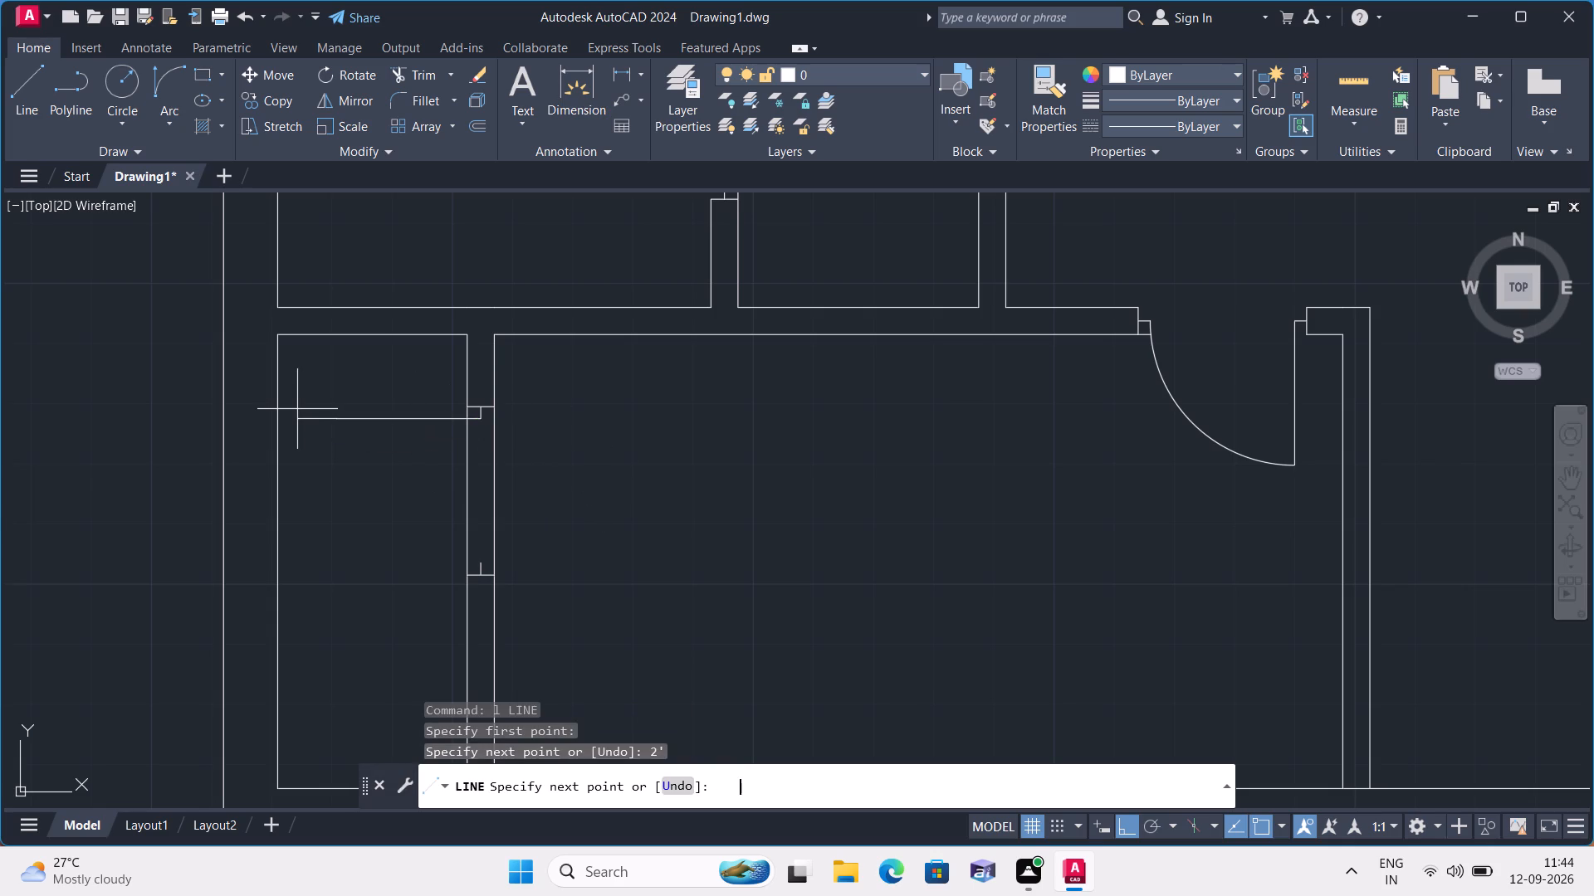
{"action": "key", "text": "Escape"}
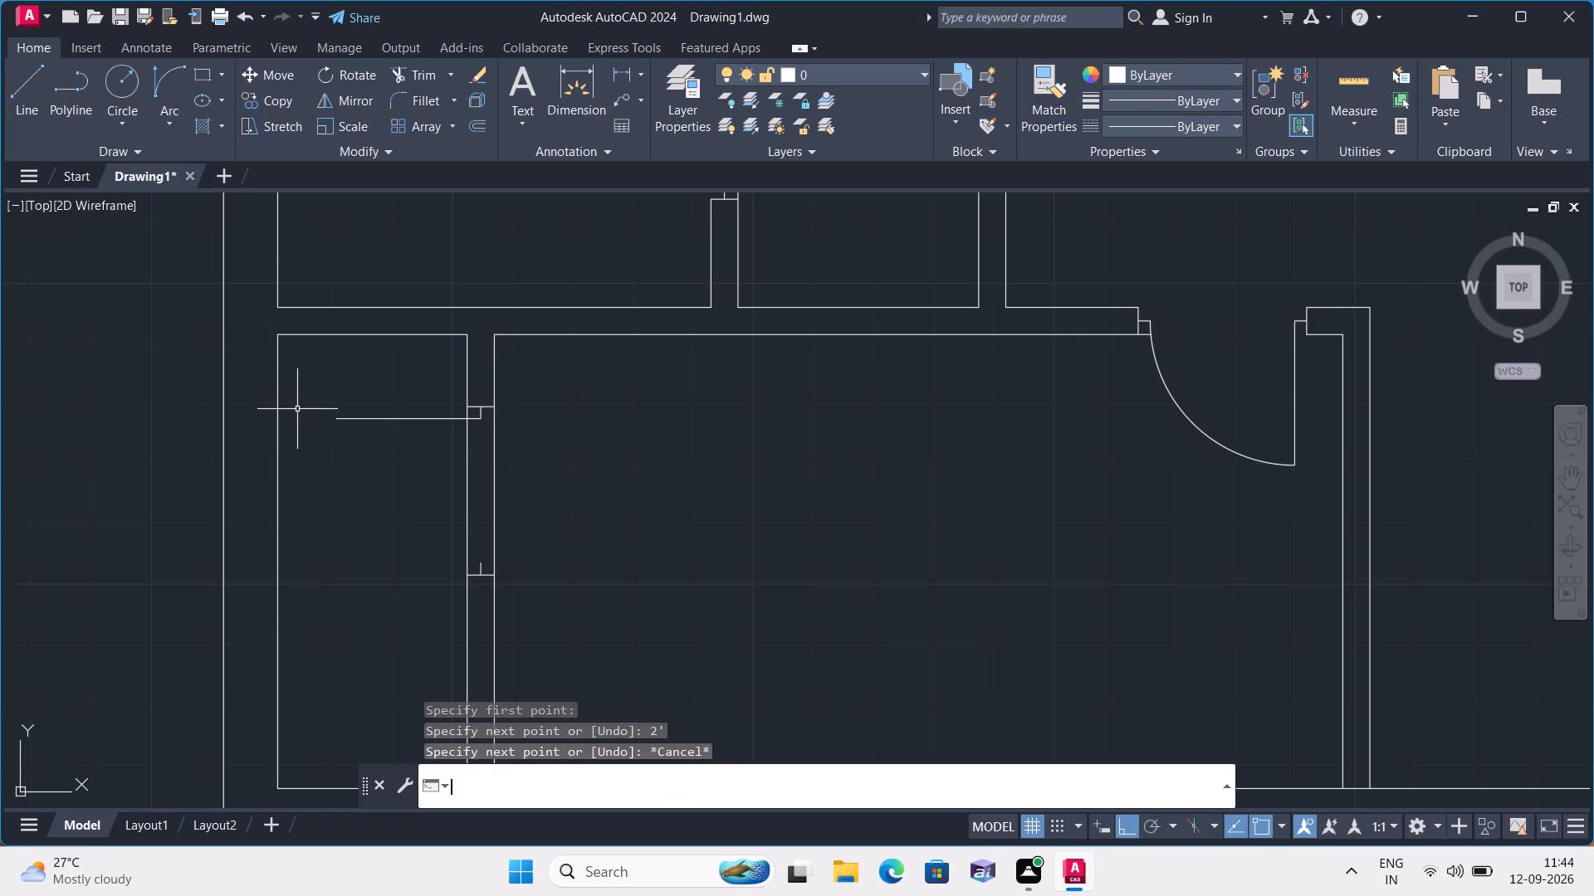
Draw the door swing with a Start, End, Direction arc from the leaf's outer end to the lower stub.
{"action": "left_click", "coordinate": [173, 132]}
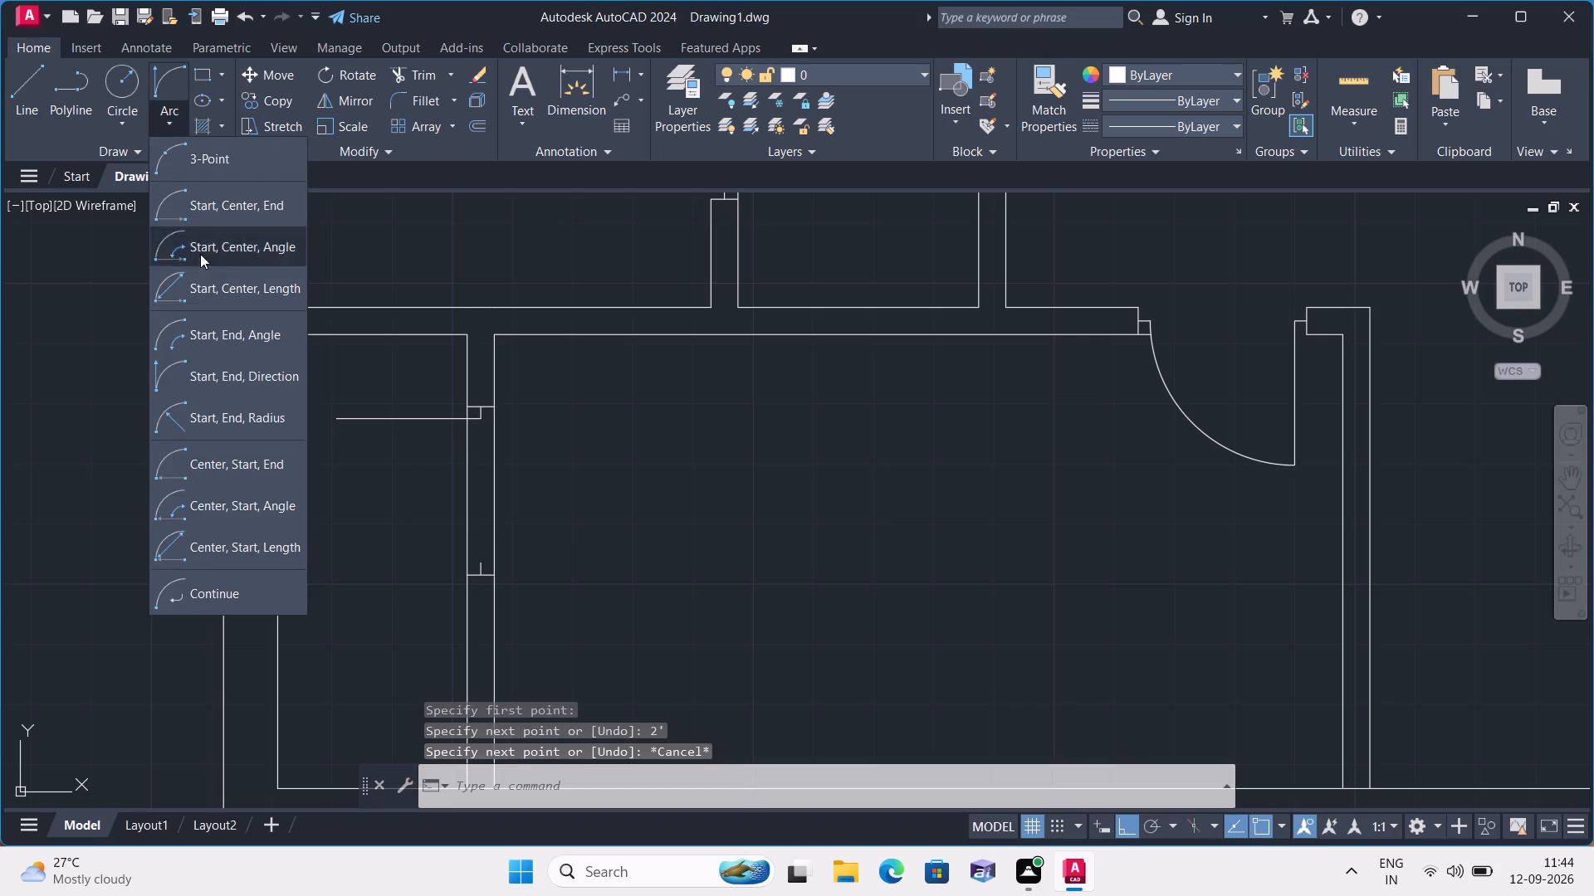
{"action": "left_click", "coordinate": [213, 374]}
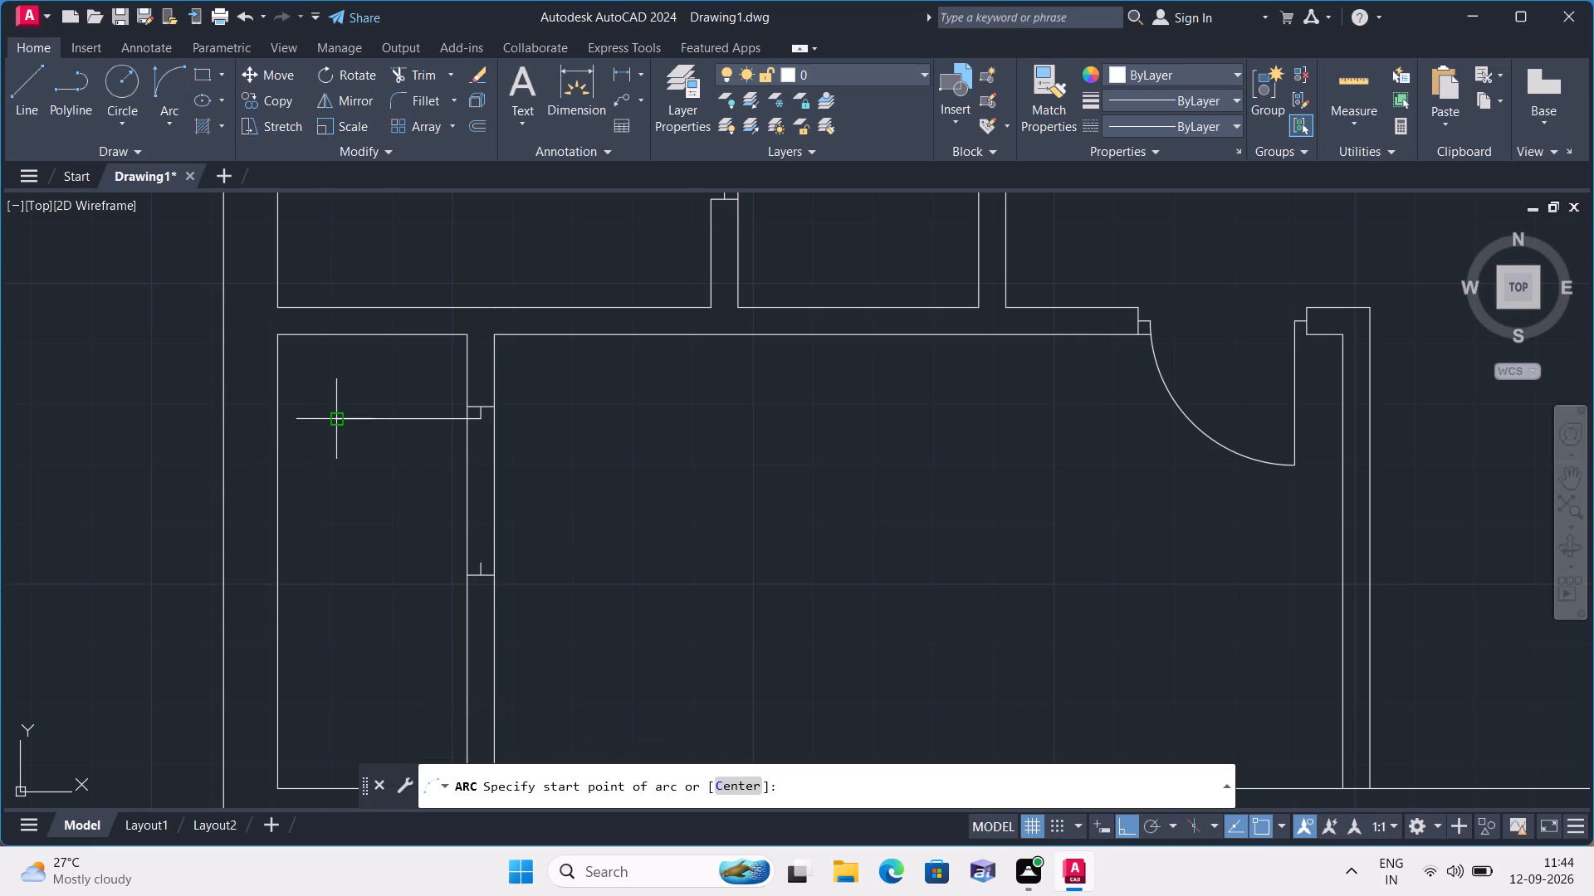
{"action": "left_click", "coordinate": [336, 414]}
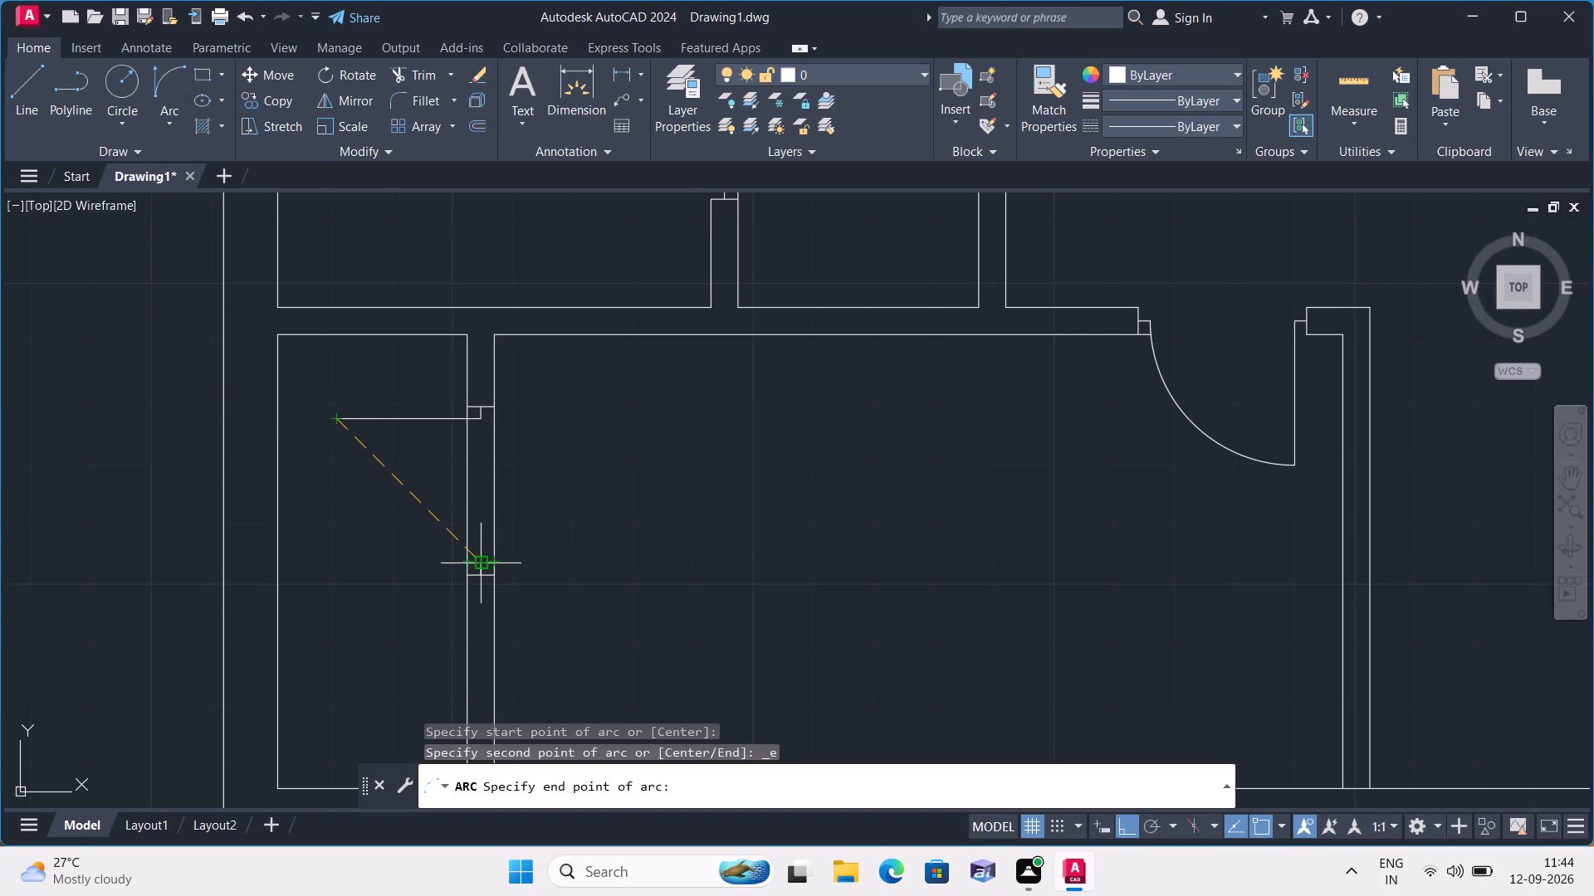
{"action": "left_click", "coordinate": [485, 563]}
{"action": "left_click", "coordinate": [392, 568]}
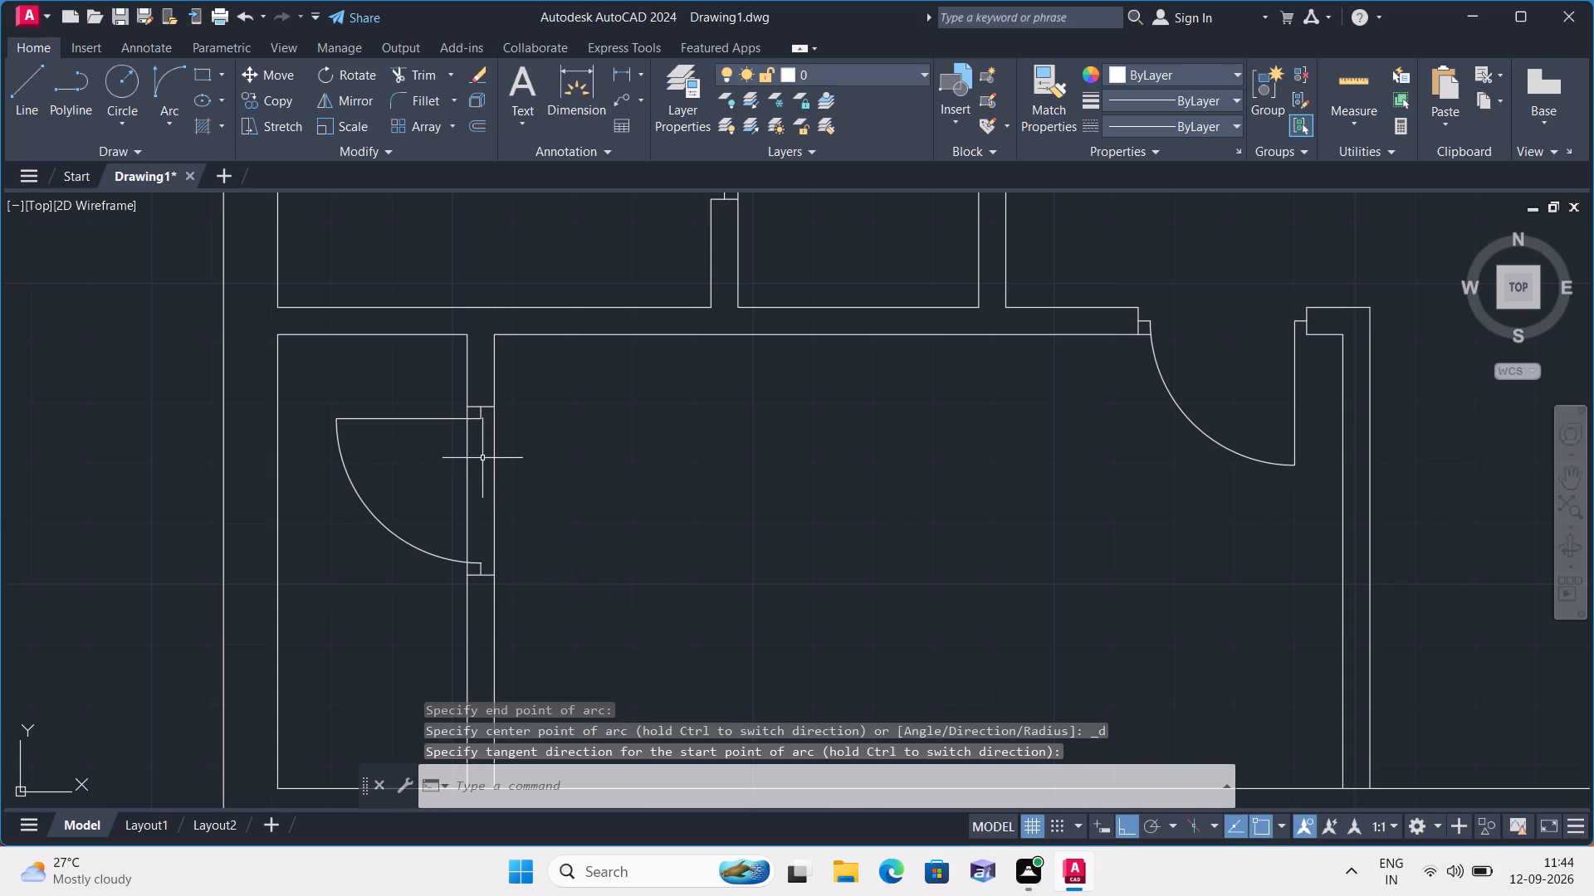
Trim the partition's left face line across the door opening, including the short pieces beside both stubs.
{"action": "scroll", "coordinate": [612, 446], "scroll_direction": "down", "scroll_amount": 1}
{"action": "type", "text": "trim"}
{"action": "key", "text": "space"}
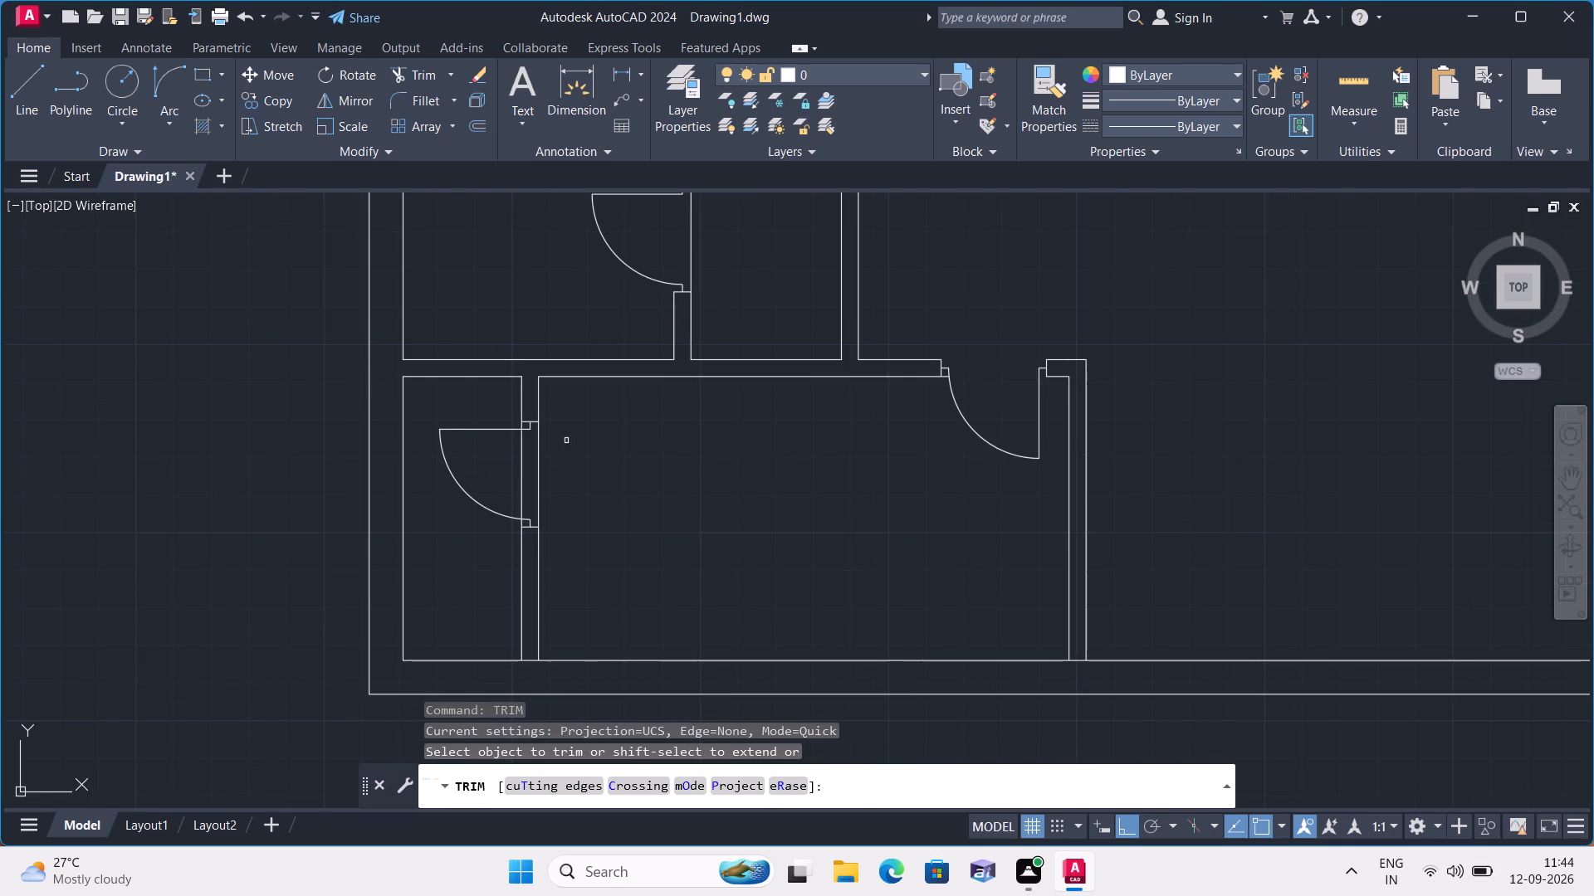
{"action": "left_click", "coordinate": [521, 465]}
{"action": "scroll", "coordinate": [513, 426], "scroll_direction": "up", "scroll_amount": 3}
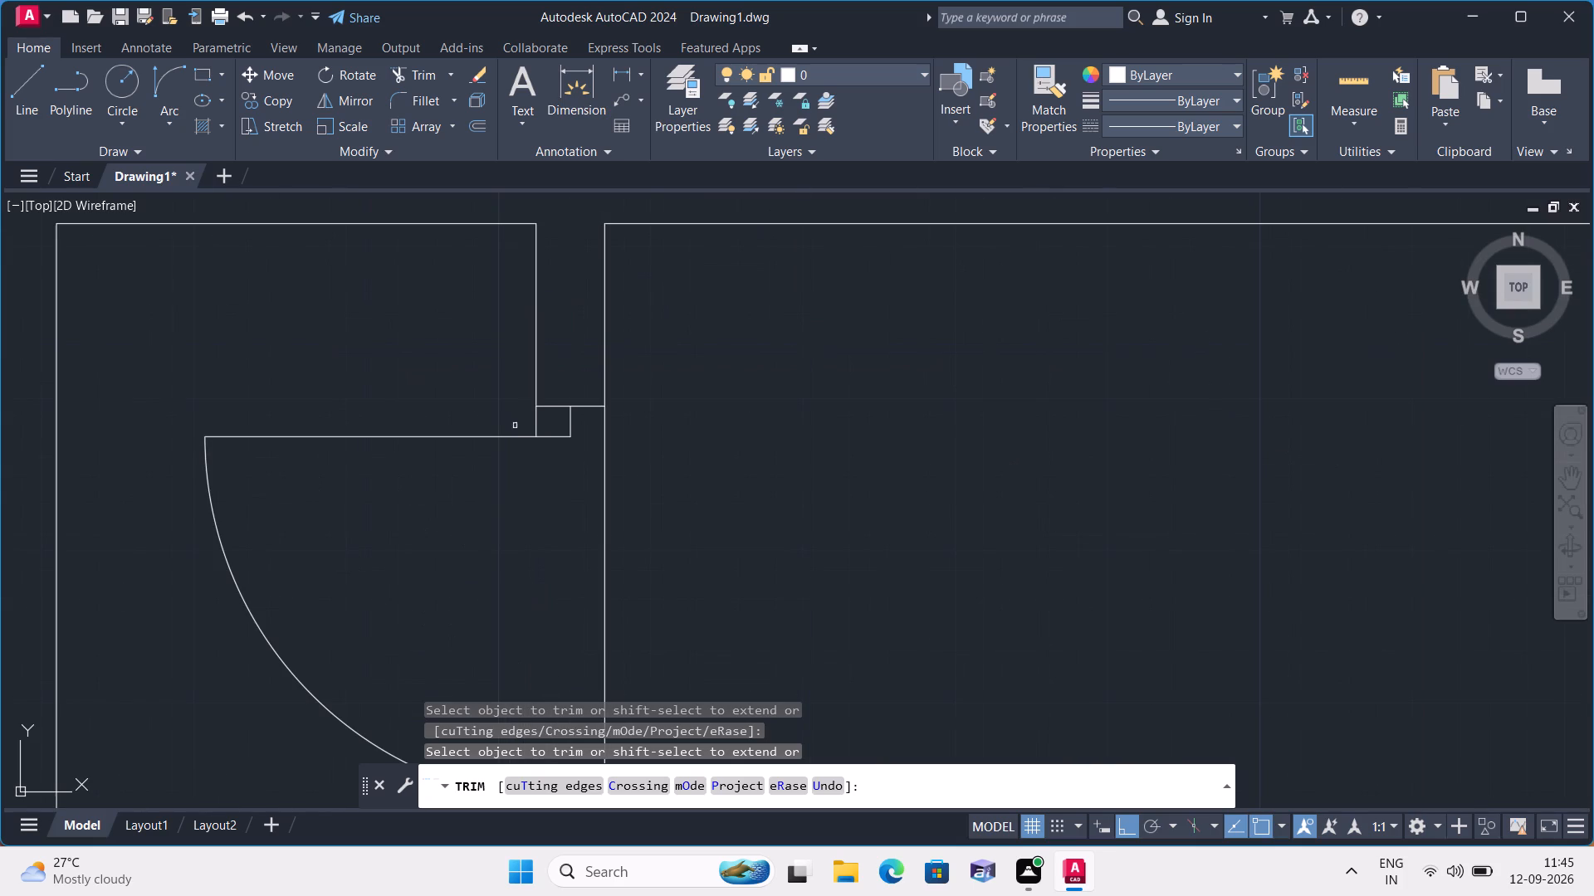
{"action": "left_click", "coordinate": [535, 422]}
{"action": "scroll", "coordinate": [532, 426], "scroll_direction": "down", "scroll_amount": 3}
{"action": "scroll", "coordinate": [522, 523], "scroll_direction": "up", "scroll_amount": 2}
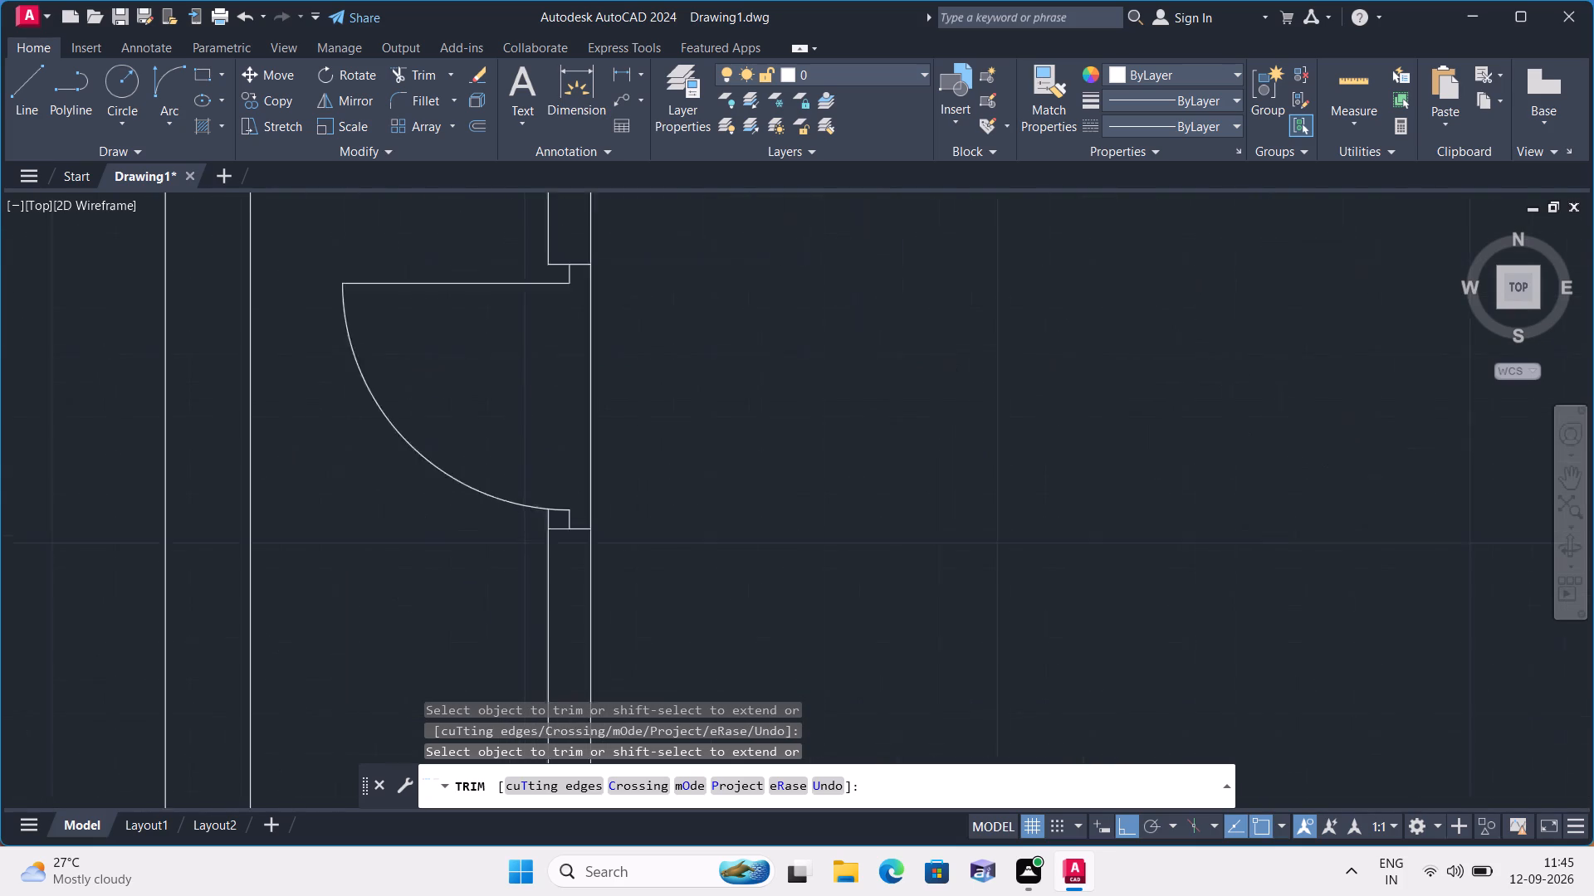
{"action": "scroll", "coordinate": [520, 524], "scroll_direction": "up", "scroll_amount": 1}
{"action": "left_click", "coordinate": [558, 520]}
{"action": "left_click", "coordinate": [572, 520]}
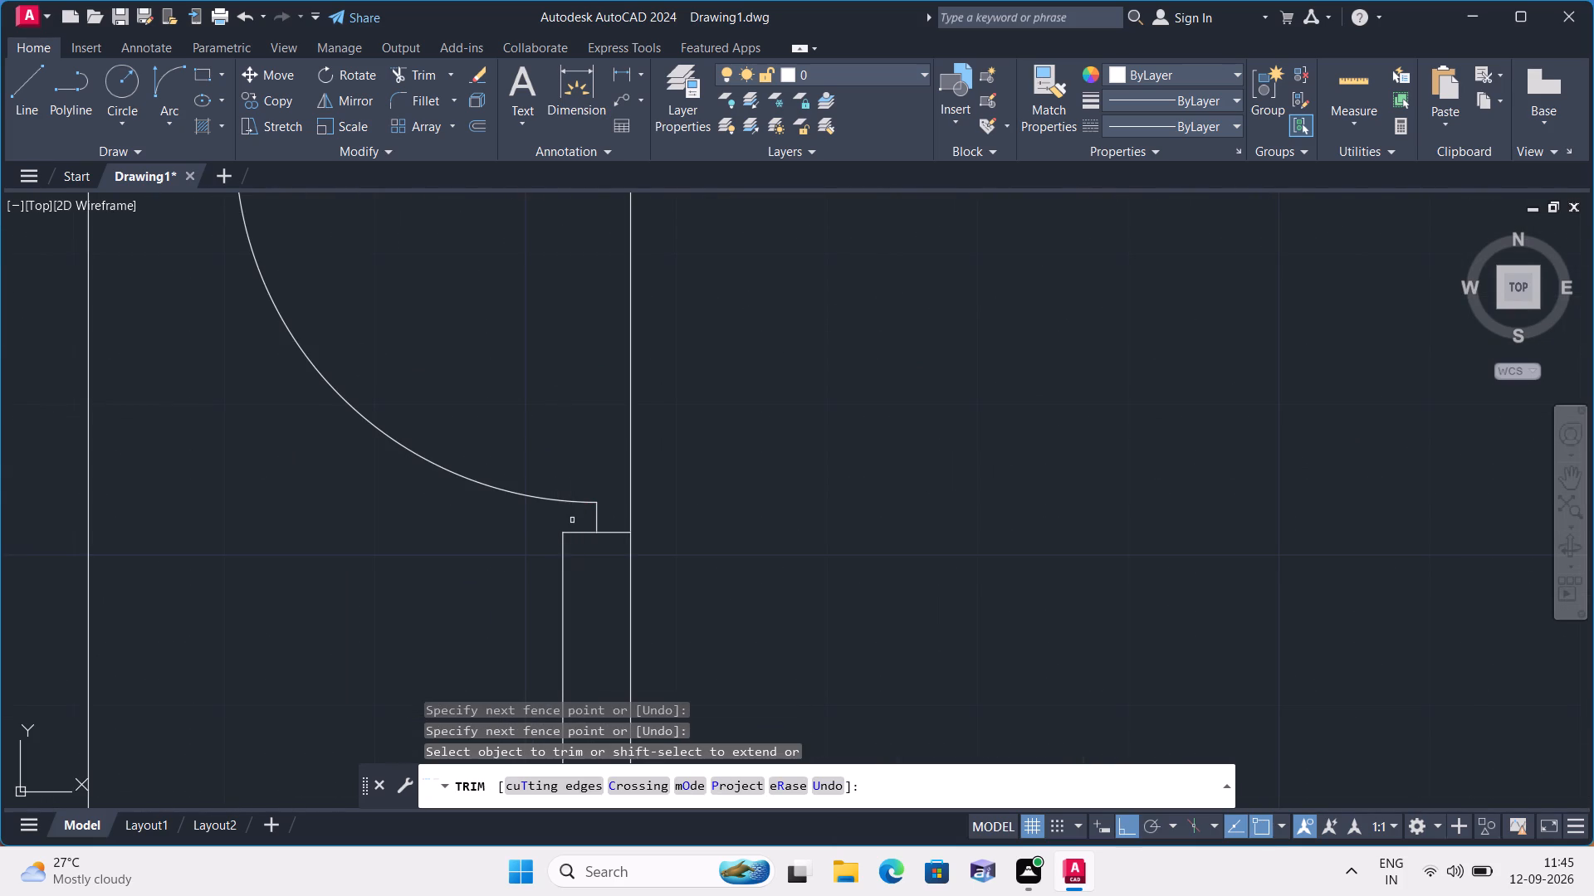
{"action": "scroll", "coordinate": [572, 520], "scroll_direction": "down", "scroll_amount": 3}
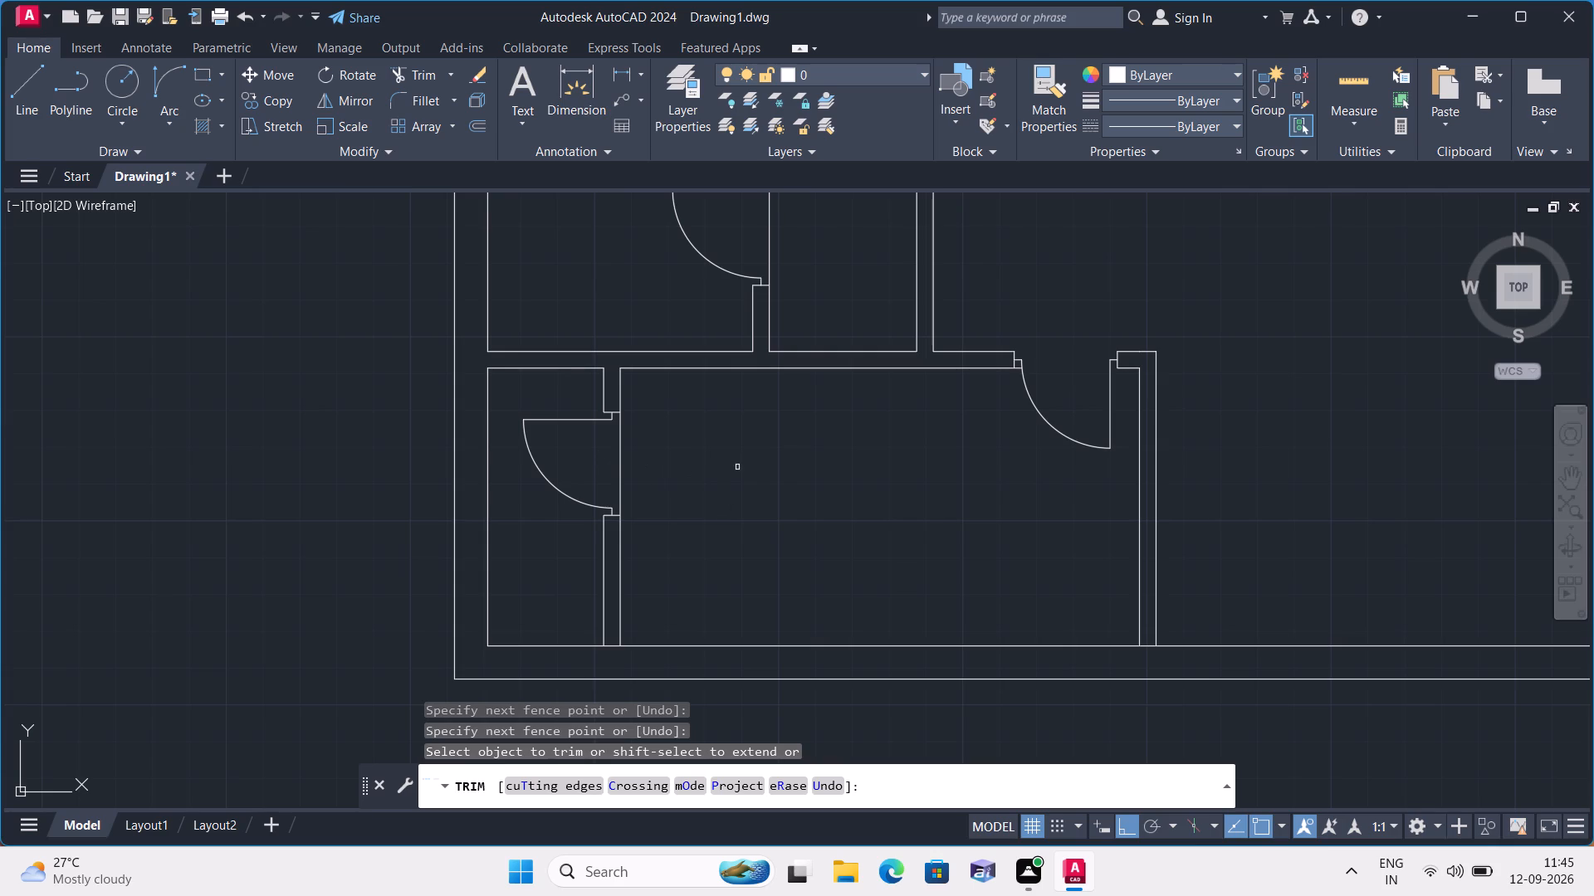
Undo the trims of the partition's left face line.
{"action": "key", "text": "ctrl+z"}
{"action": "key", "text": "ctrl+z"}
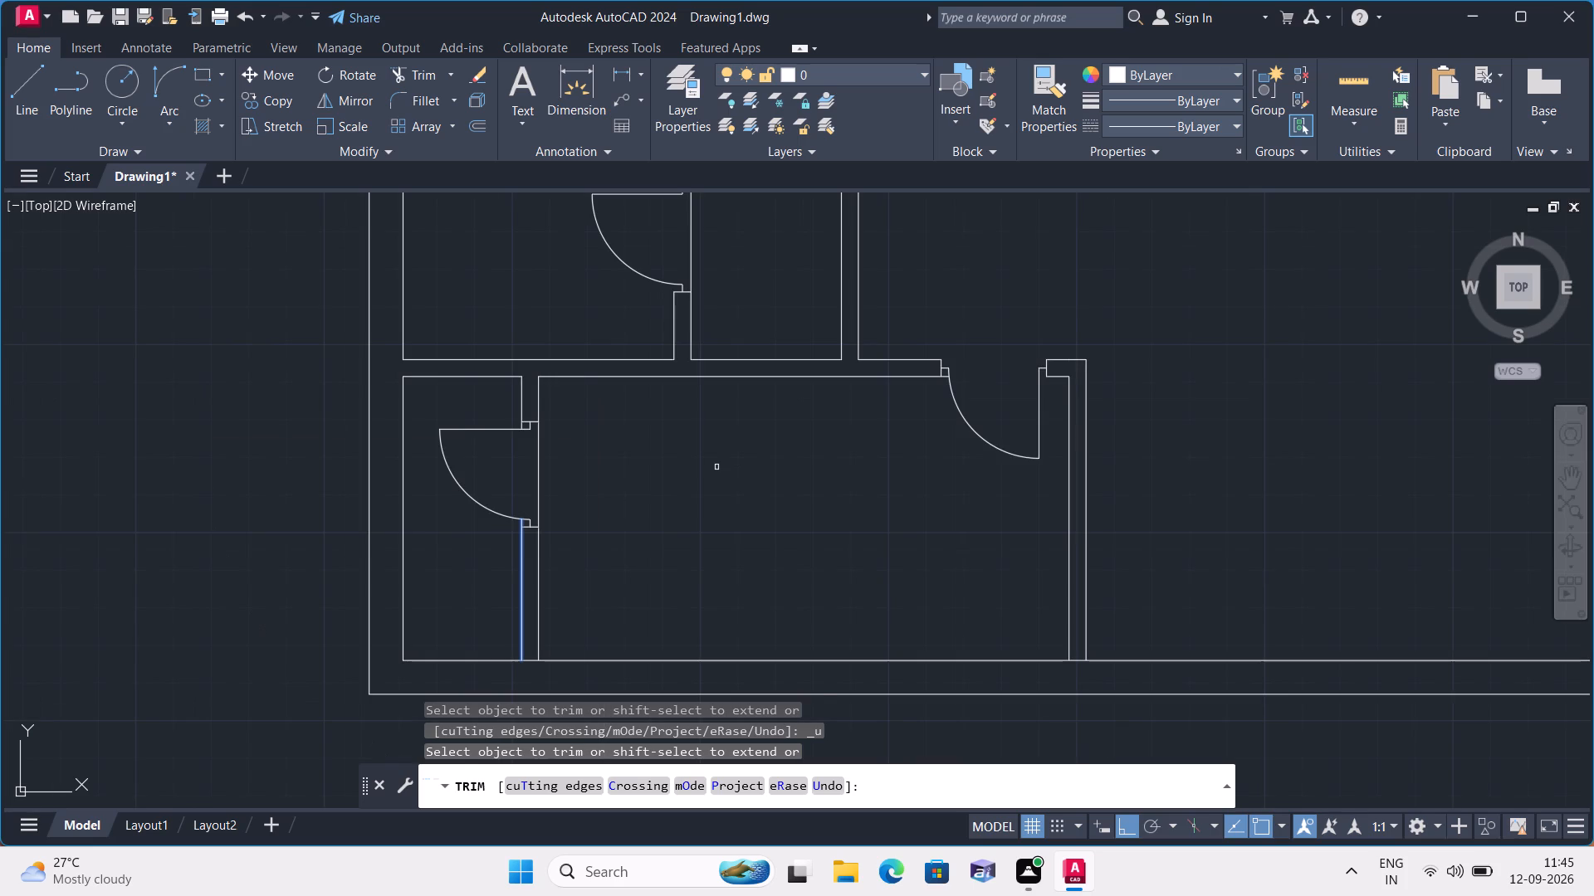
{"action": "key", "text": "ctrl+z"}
Trim the partition's right face line between the upper and lower jambs.
{"action": "left_click", "coordinate": [536, 453]}
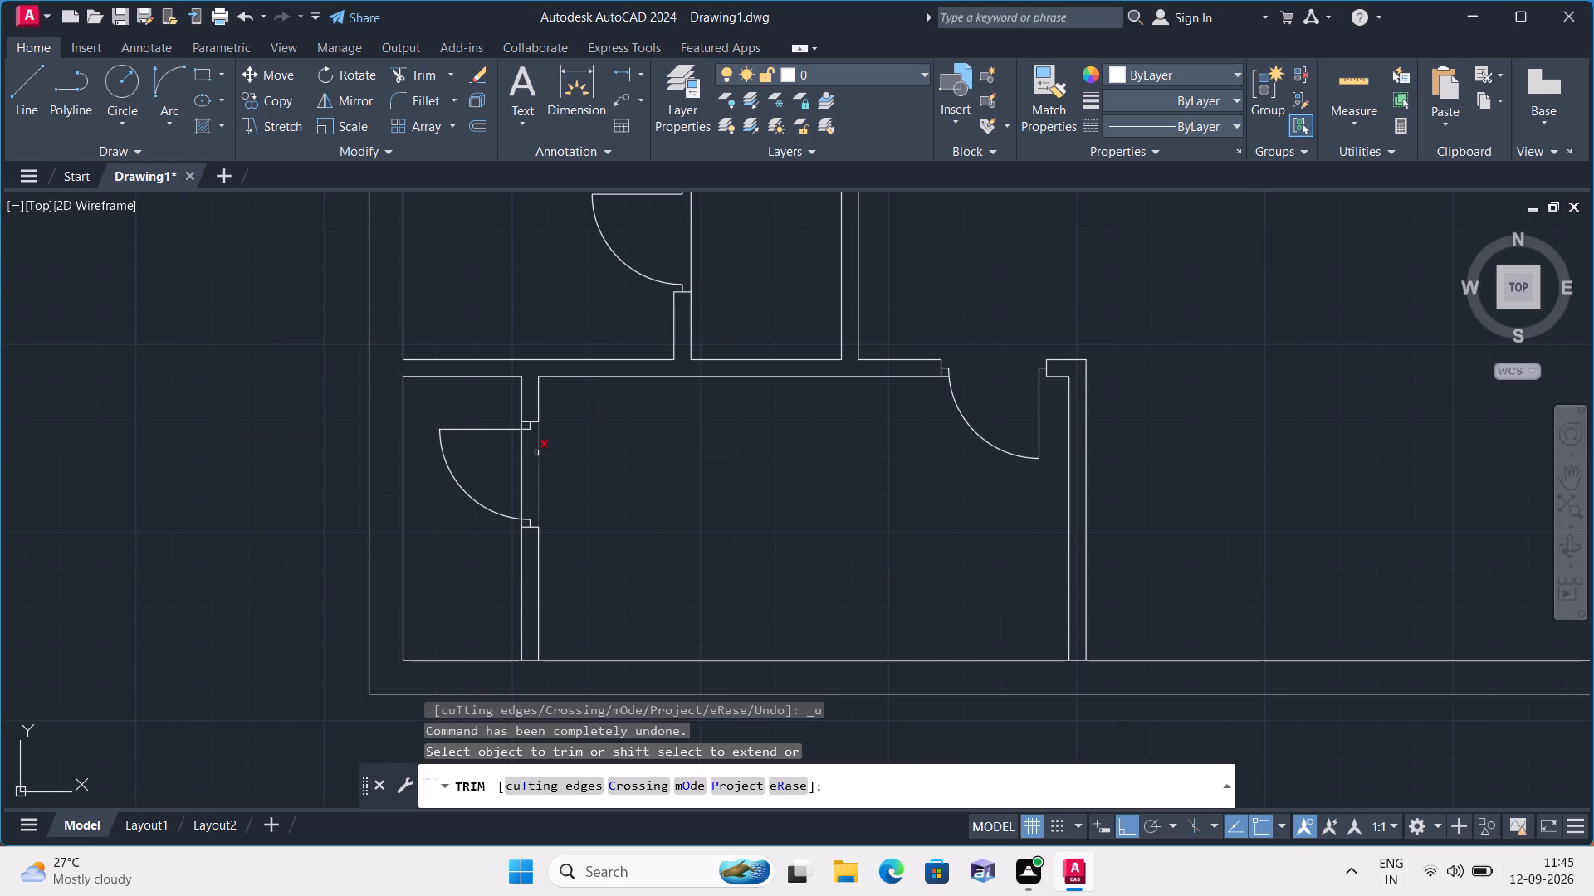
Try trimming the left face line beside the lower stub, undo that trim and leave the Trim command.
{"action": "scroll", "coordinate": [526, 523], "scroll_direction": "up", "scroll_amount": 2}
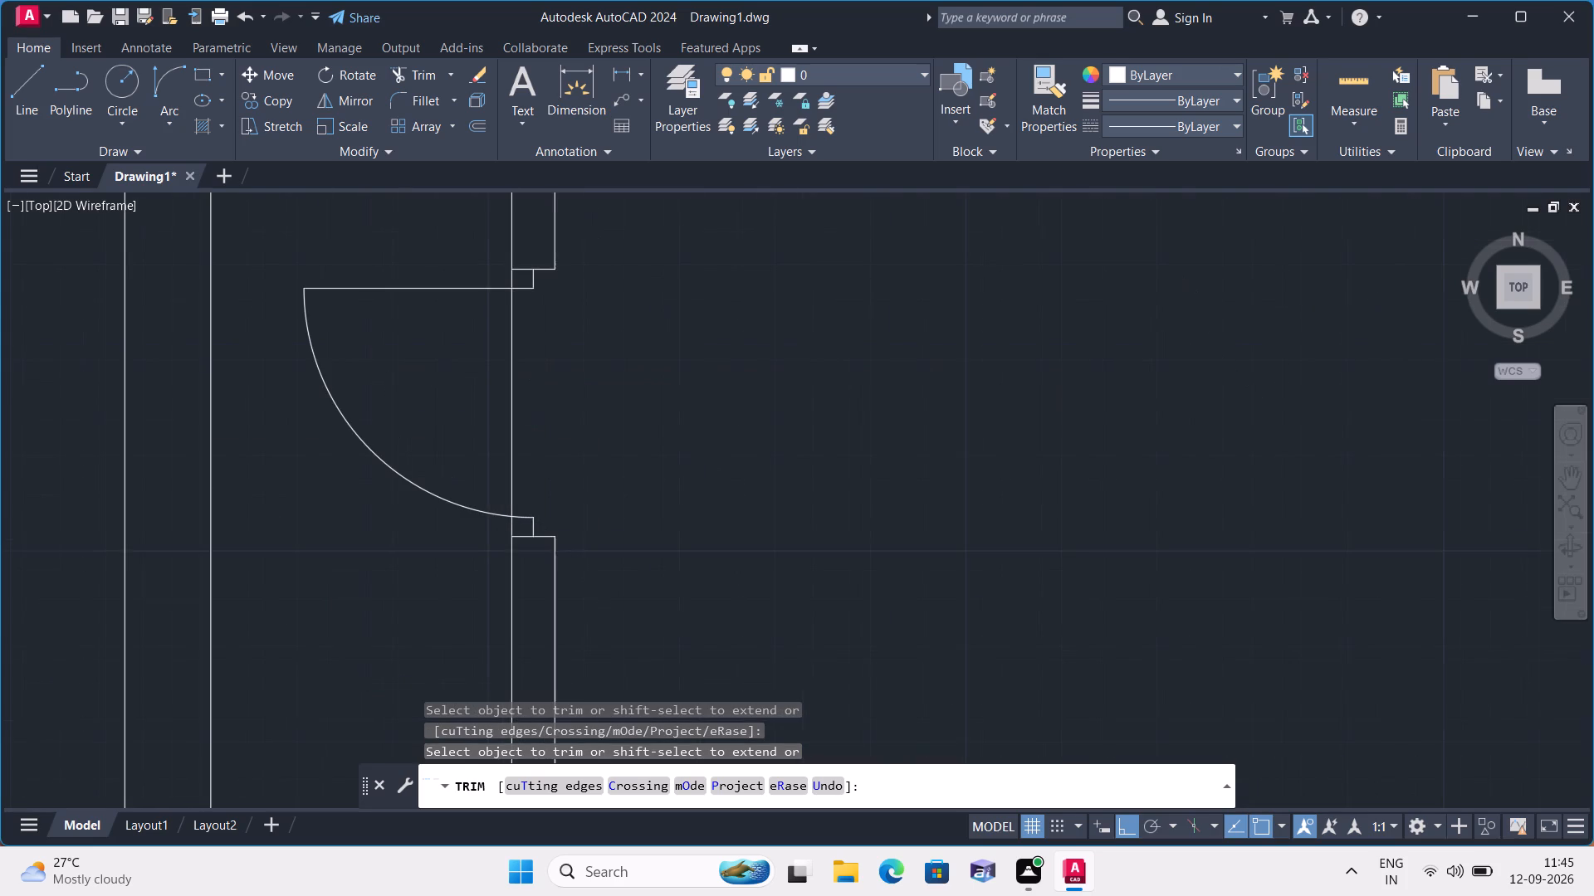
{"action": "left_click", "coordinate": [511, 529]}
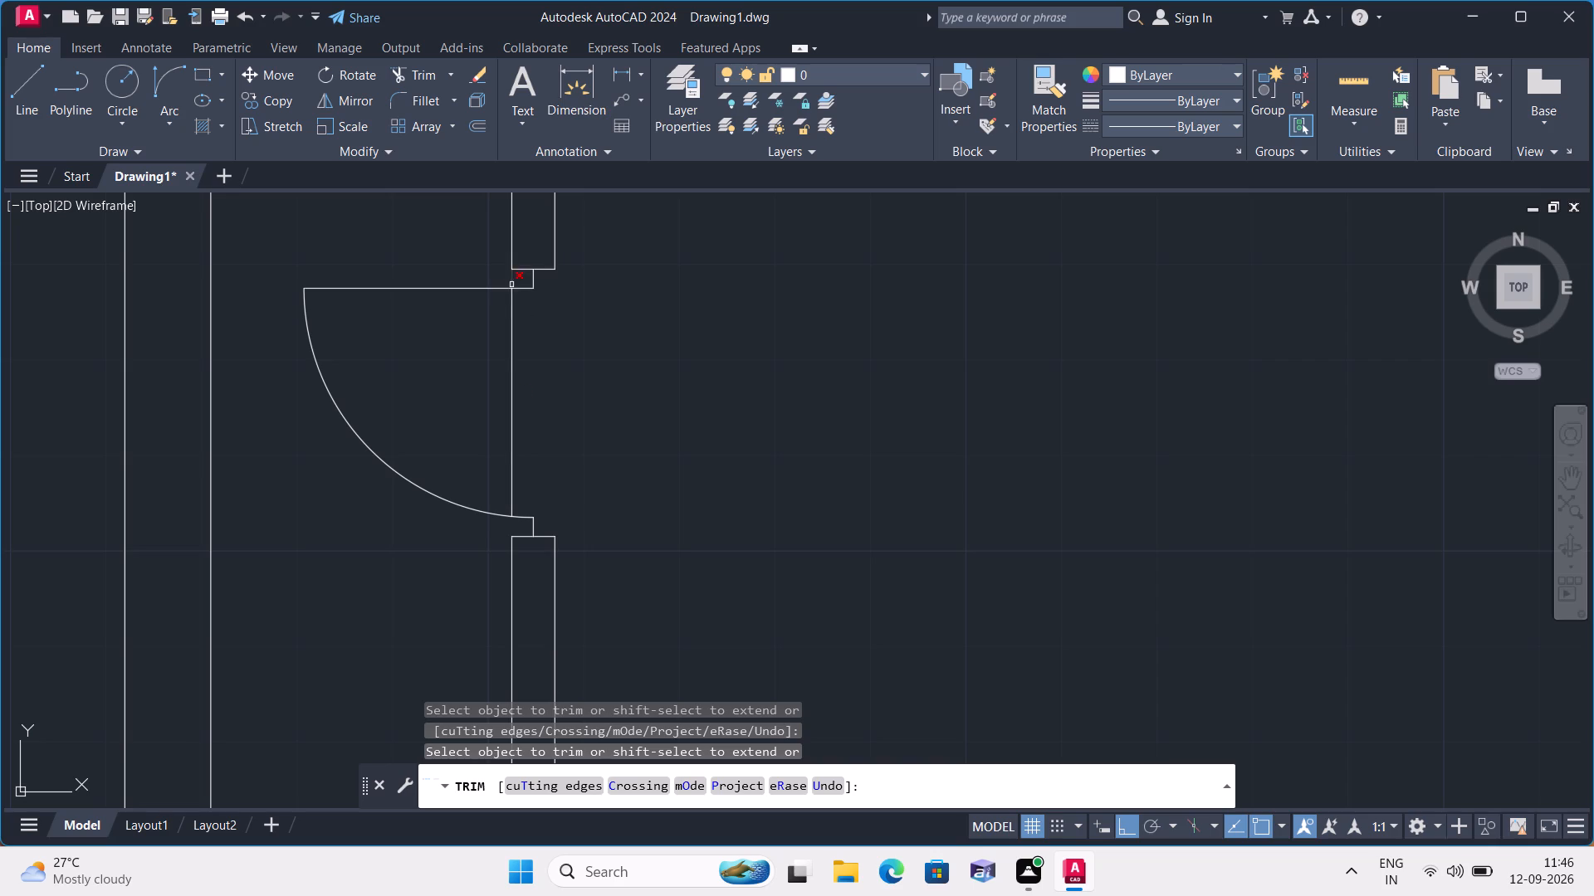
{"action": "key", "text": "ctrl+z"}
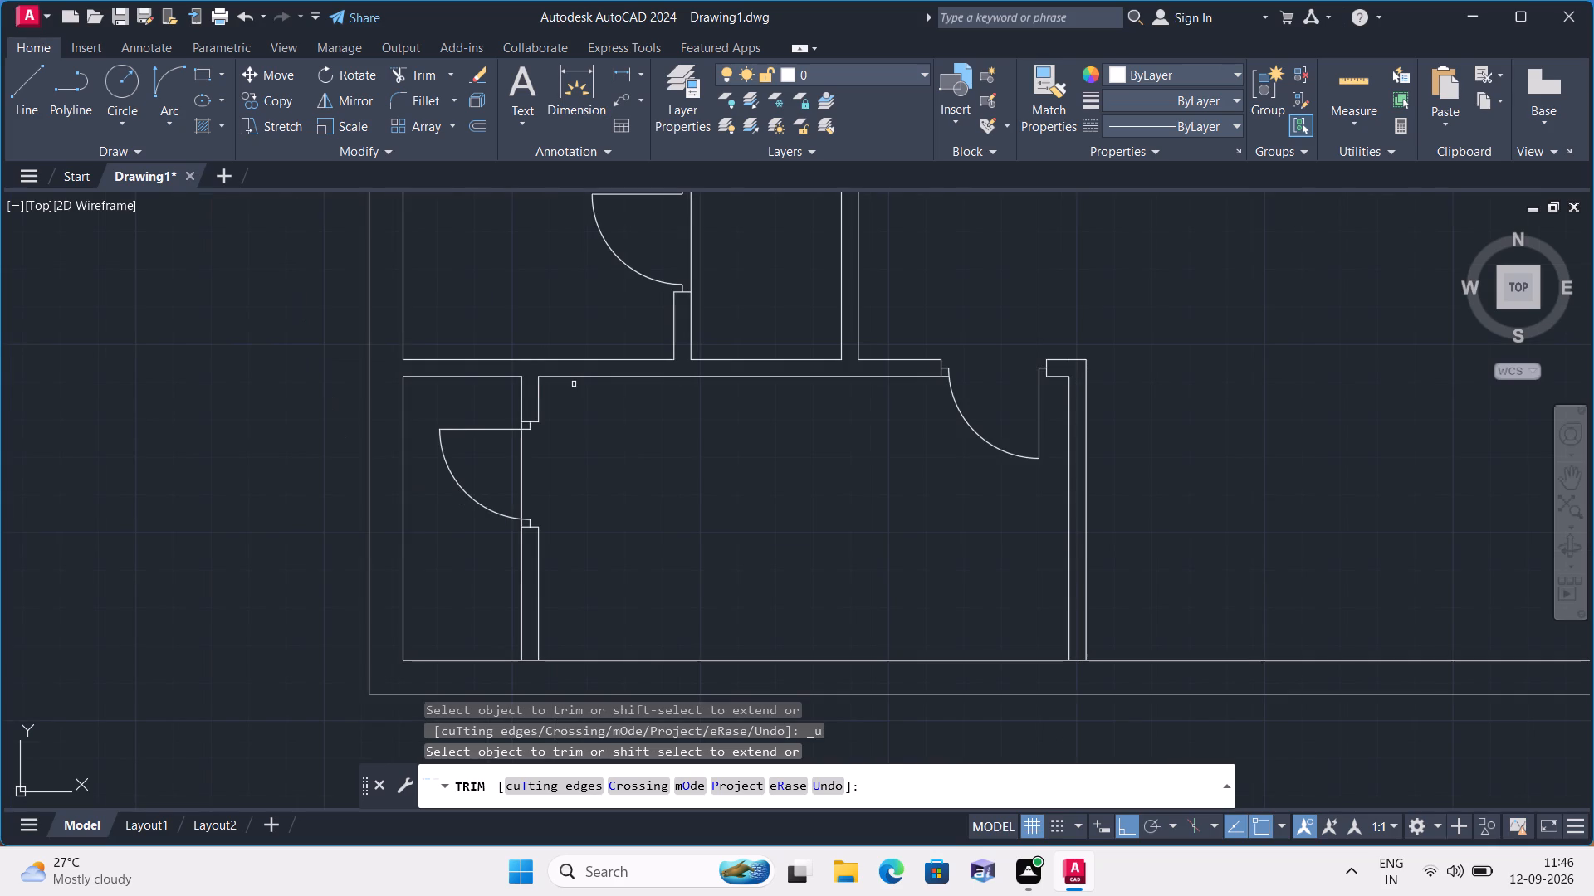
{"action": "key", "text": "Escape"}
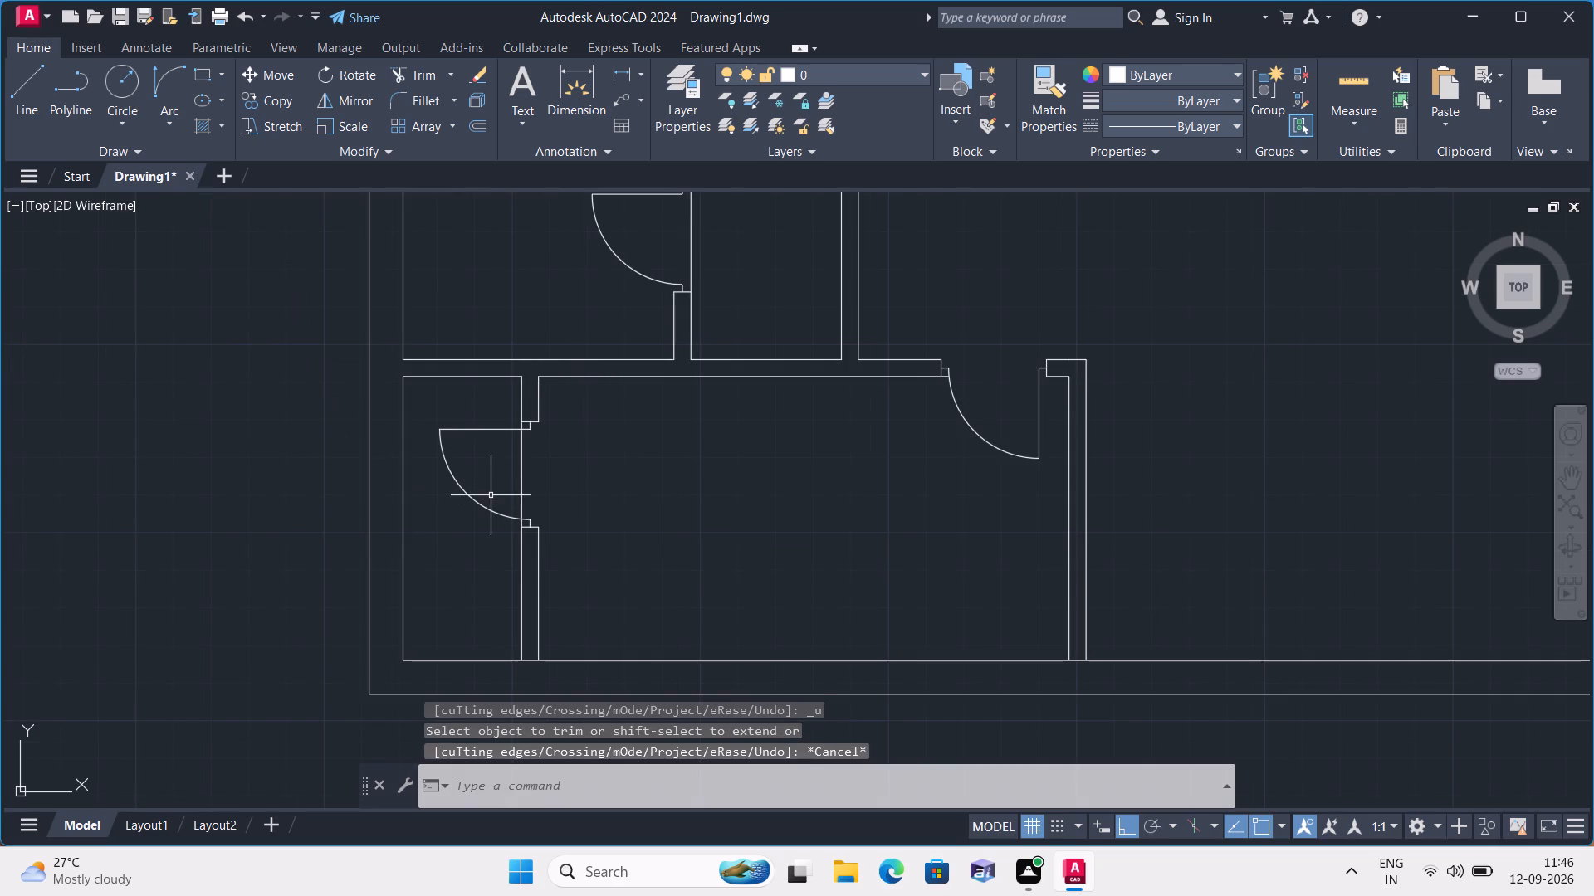
Mirror the lower-left partition's door arc, leaf and both short jamb lines about the vertical line through the jambs, keeping the source objects.
{"action": "left_click", "coordinate": [491, 509]}
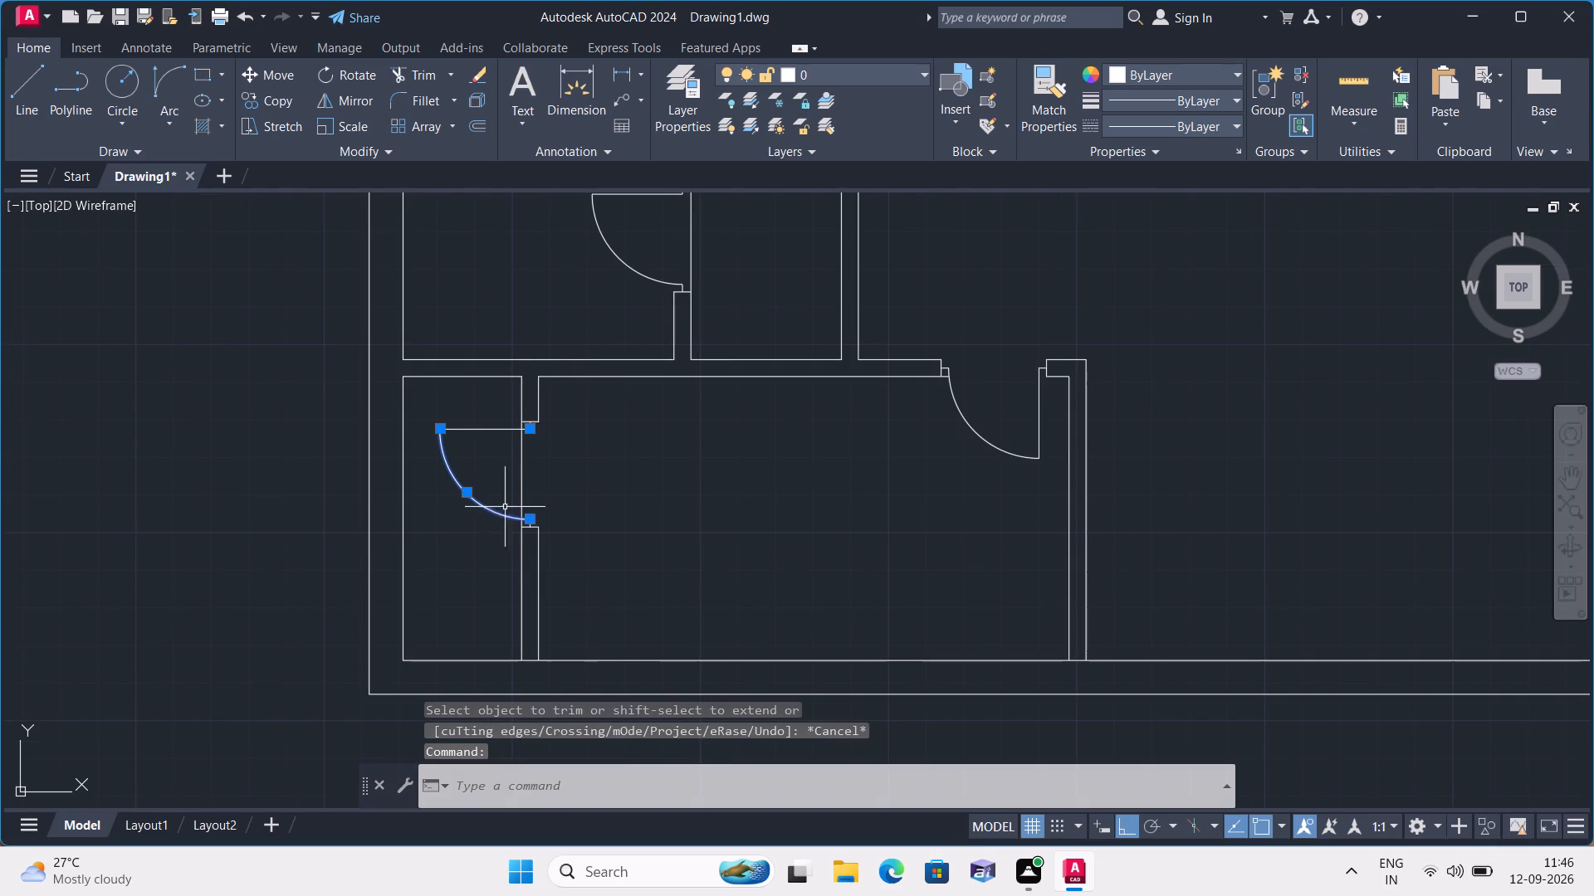
{"action": "scroll", "coordinate": [540, 519], "scroll_direction": "up", "scroll_amount": 4}
{"action": "left_click", "coordinate": [456, 553]}
{"action": "scroll", "coordinate": [454, 464], "scroll_direction": "down", "scroll_amount": 3}
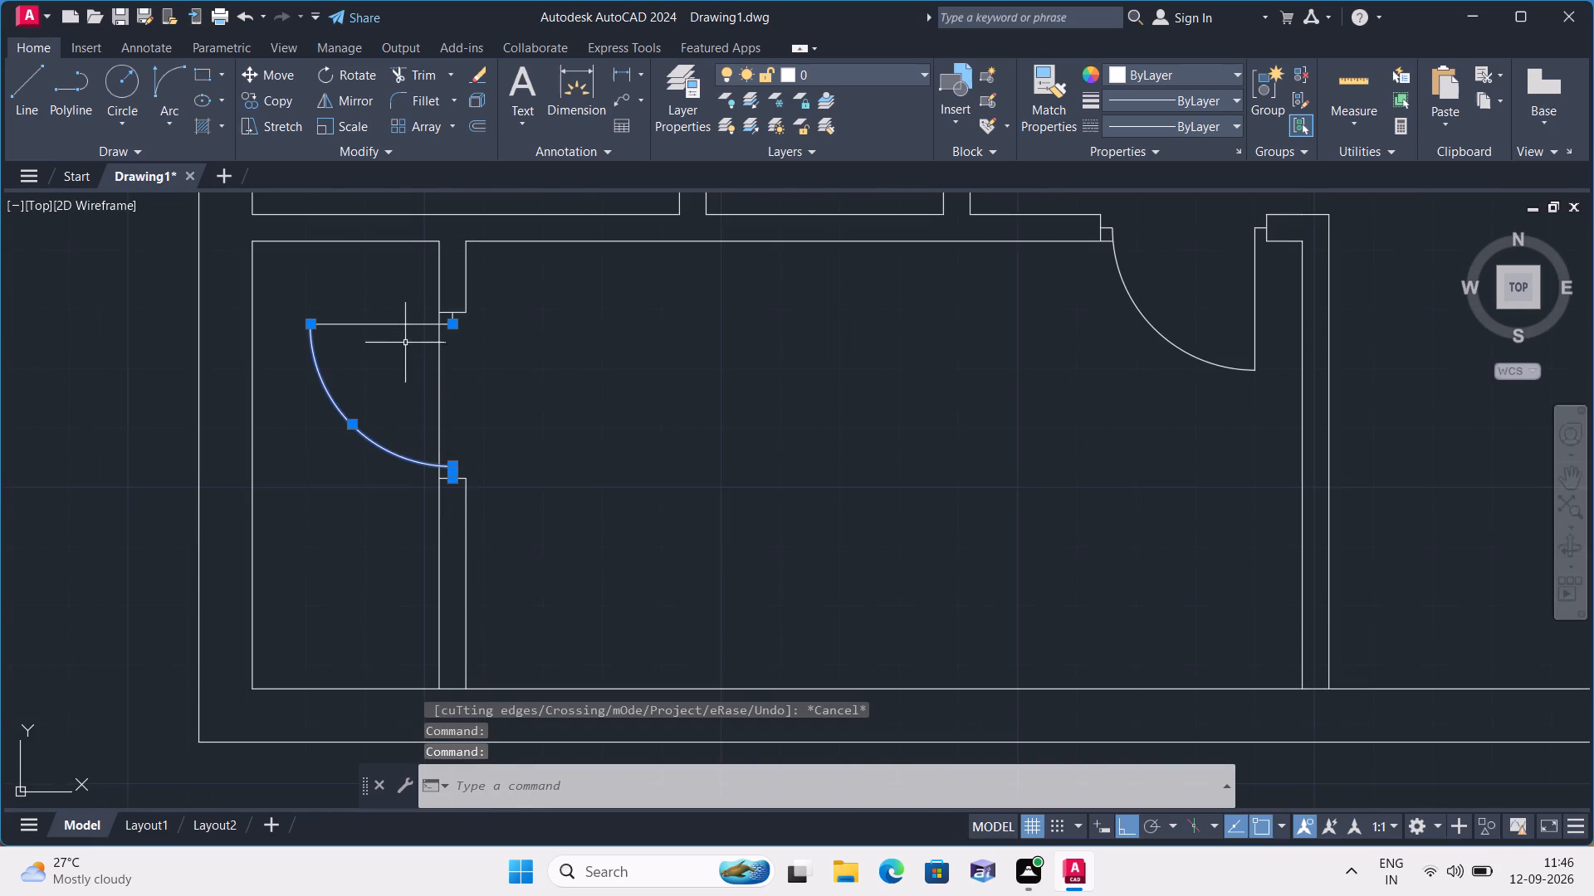
{"action": "scroll", "coordinate": [407, 331], "scroll_direction": "up", "scroll_amount": 2}
{"action": "left_click", "coordinate": [413, 314]}
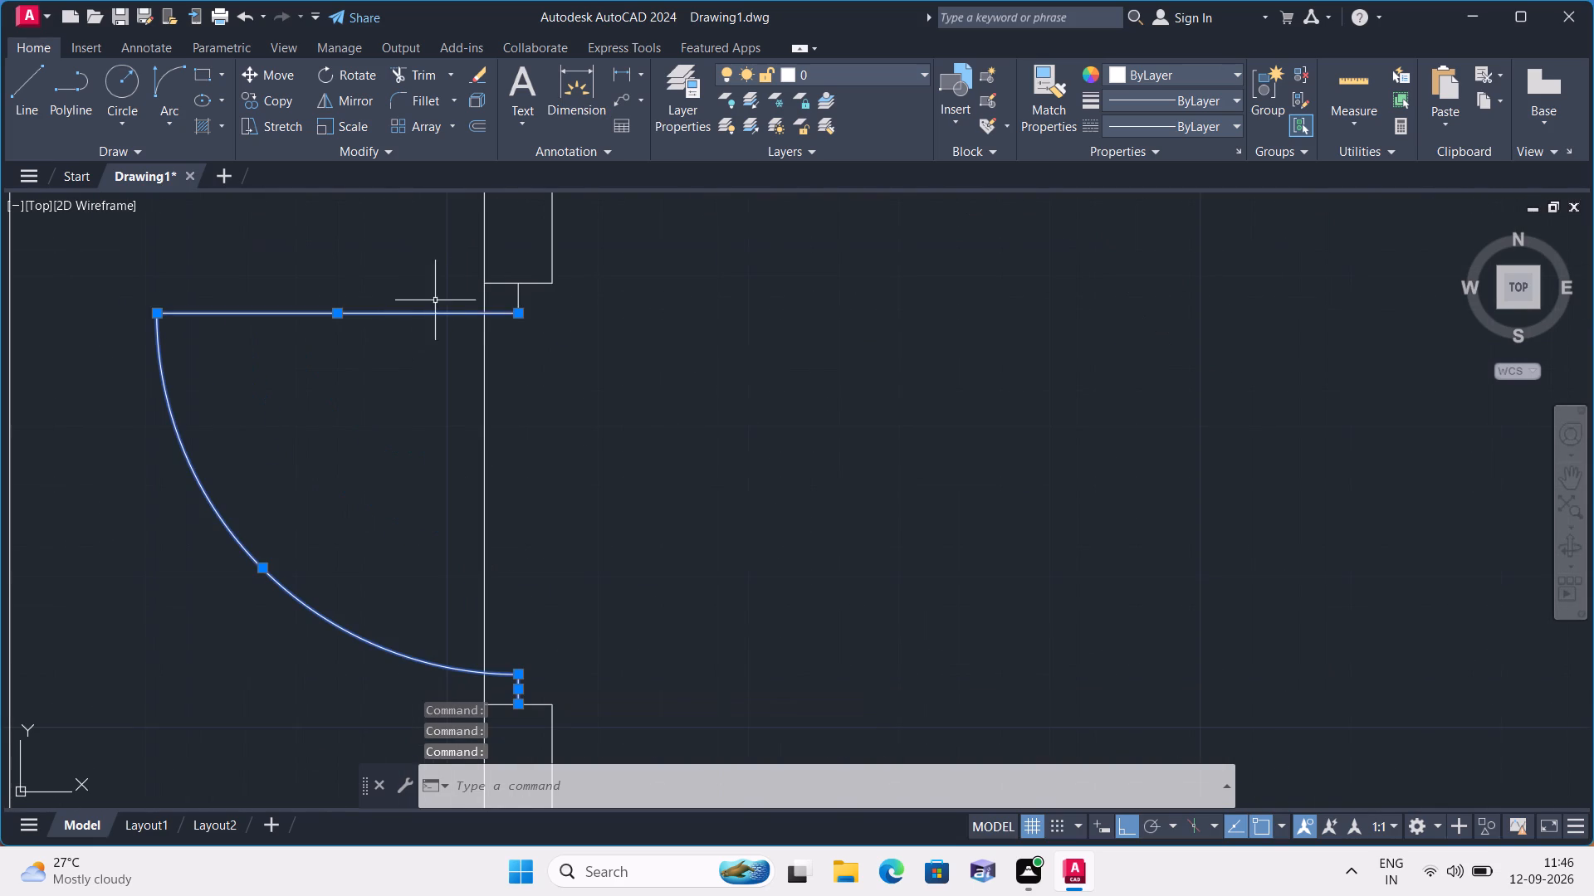
{"action": "left_click", "coordinate": [517, 295]}
{"action": "left_click", "coordinate": [353, 95]}
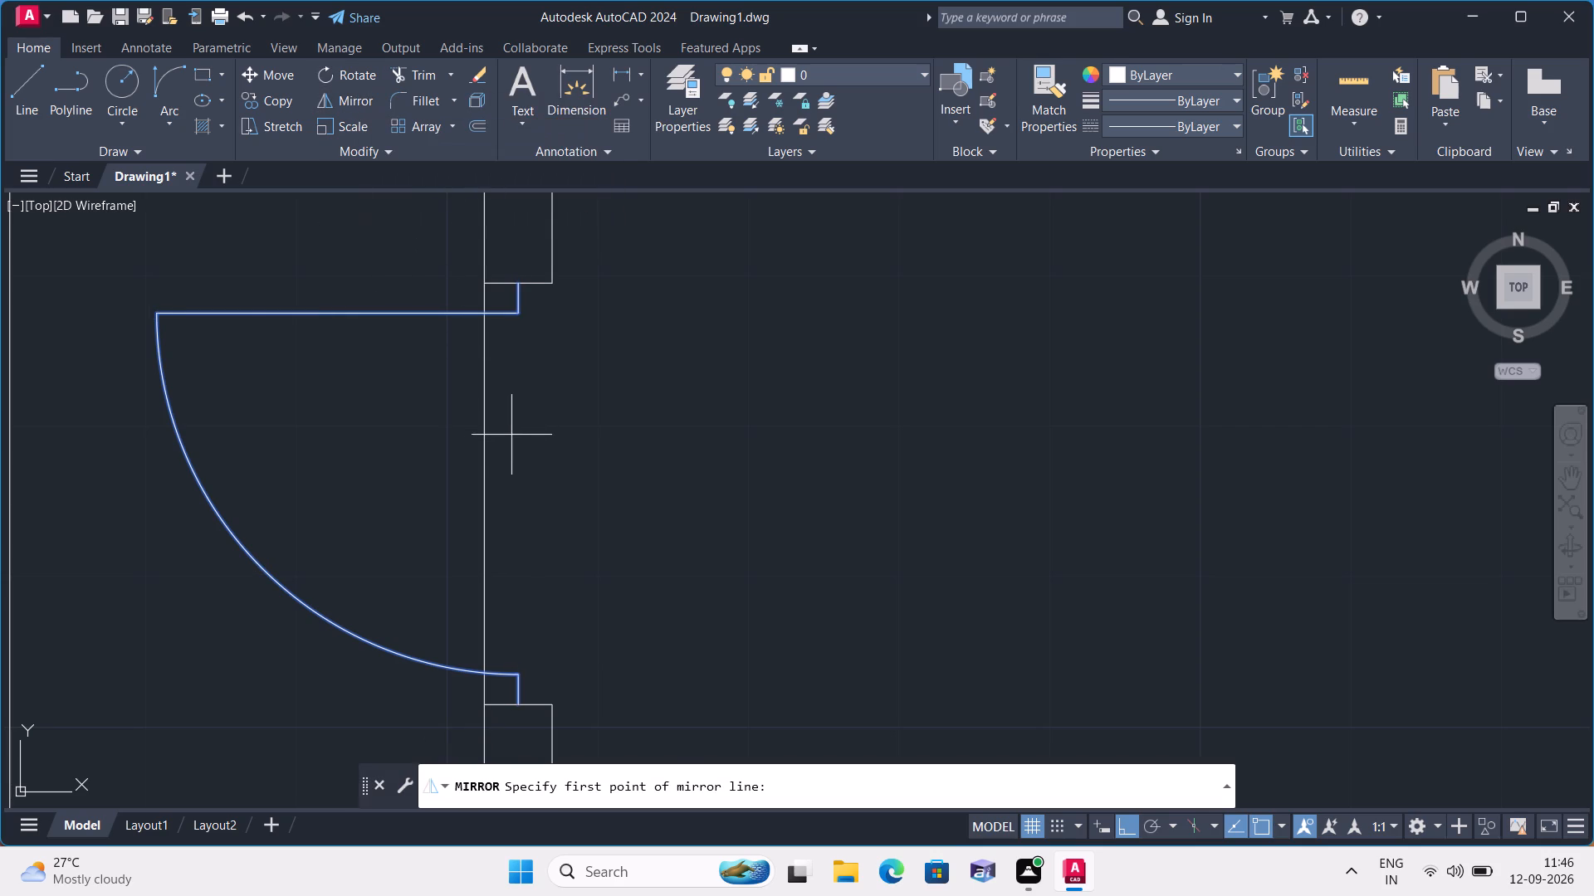
{"action": "left_click", "coordinate": [518, 433]}
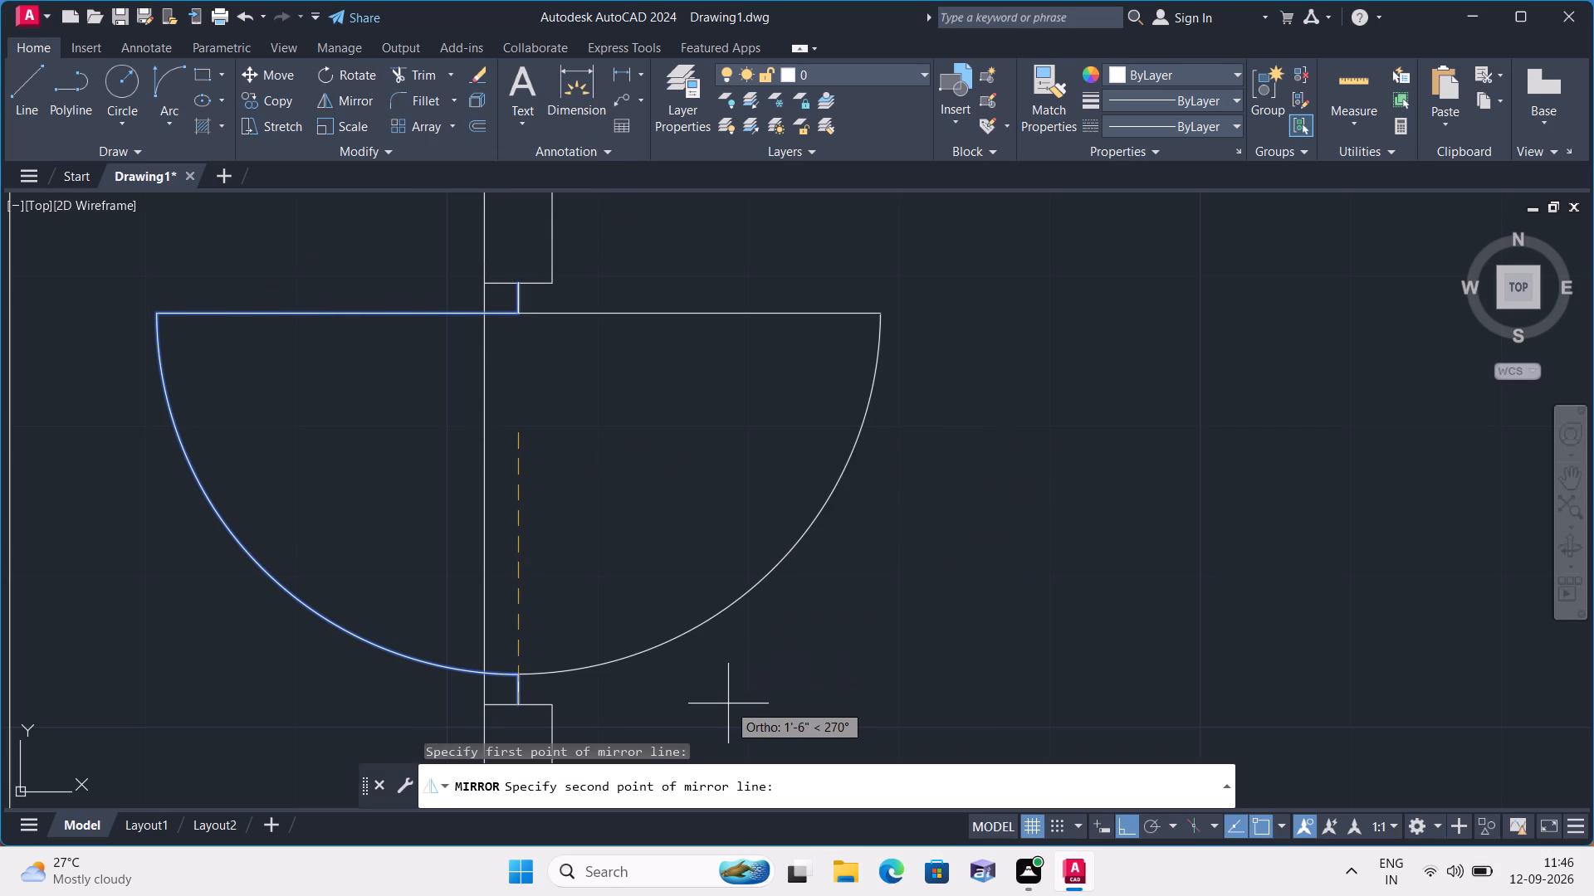
{"action": "scroll", "coordinate": [798, 737], "scroll_direction": "down", "scroll_amount": 1}
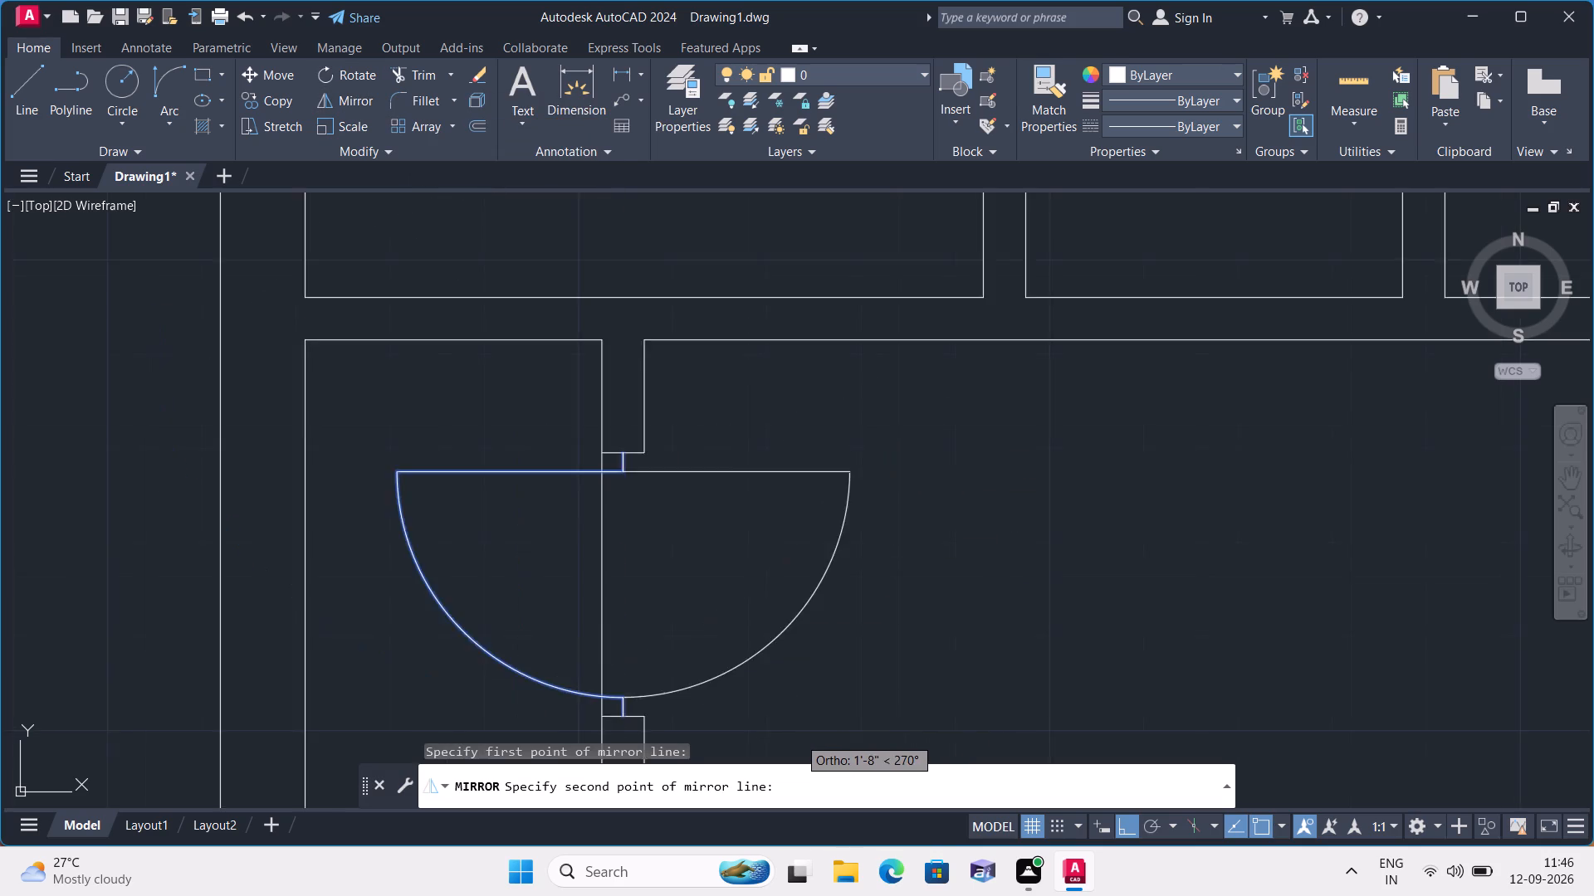
{"action": "scroll", "coordinate": [798, 737], "scroll_direction": "up", "scroll_amount": 1}
{"action": "middle_click_drag", "start_coordinate": [798, 737], "coordinate": [770, 569]}
{"action": "scroll", "coordinate": [767, 586], "scroll_direction": "down", "scroll_amount": 1}
{"action": "left_click", "coordinate": [779, 647]}
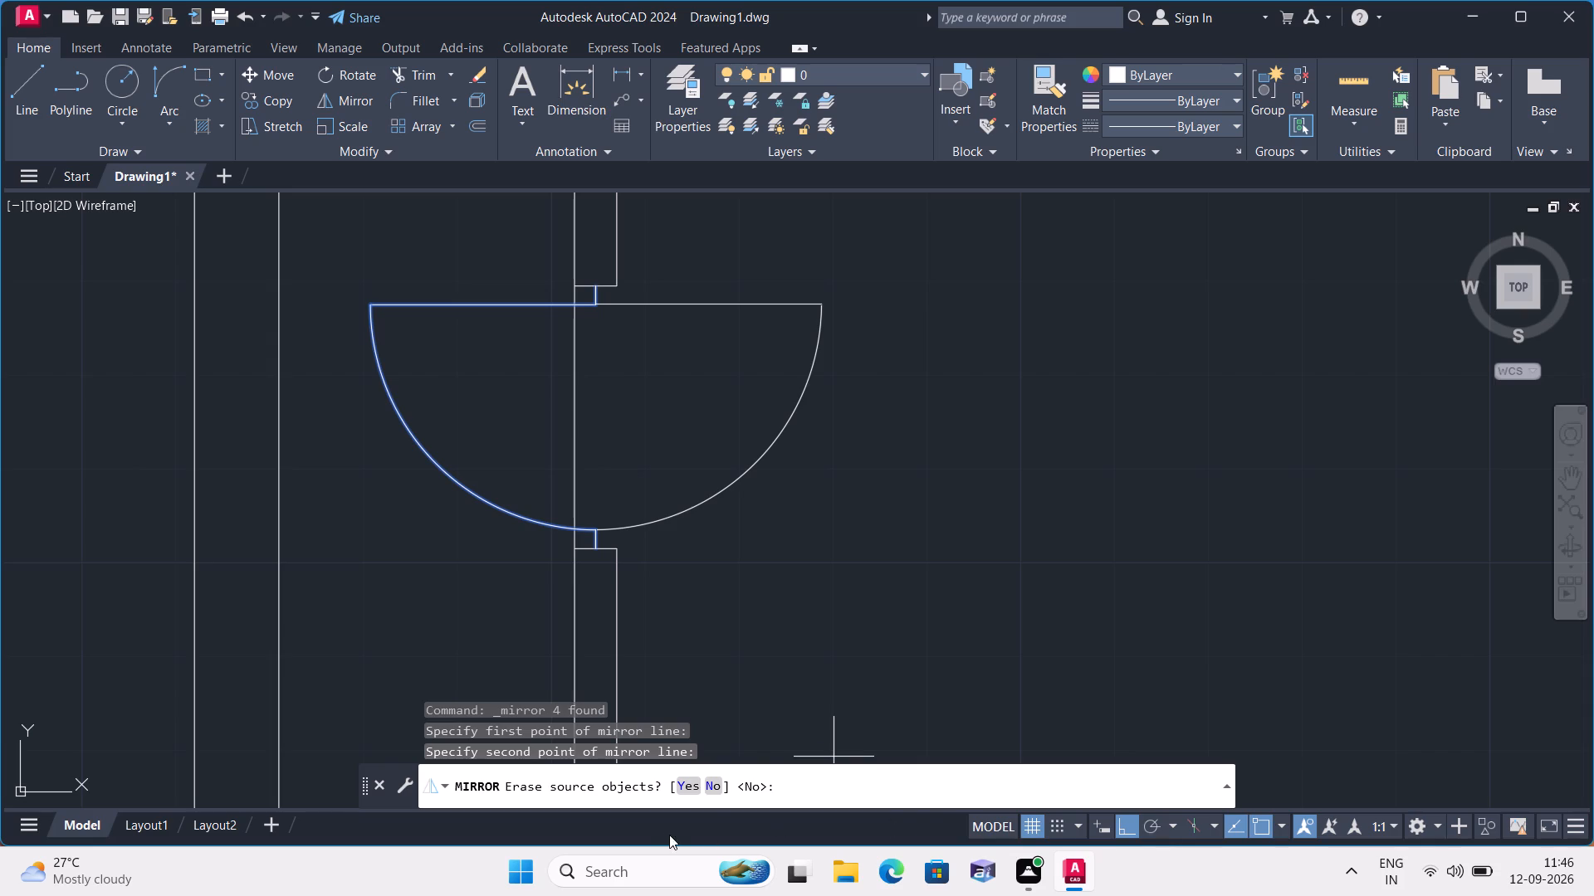
{"action": "left_click", "coordinate": [708, 788]}
Delete the original door arc and leaf left of the lower-left partition, along with its two short jamb lines.
{"action": "scroll", "coordinate": [571, 662], "scroll_direction": "up", "scroll_amount": 1}
{"action": "scroll", "coordinate": [574, 449], "scroll_direction": "down", "scroll_amount": 1}
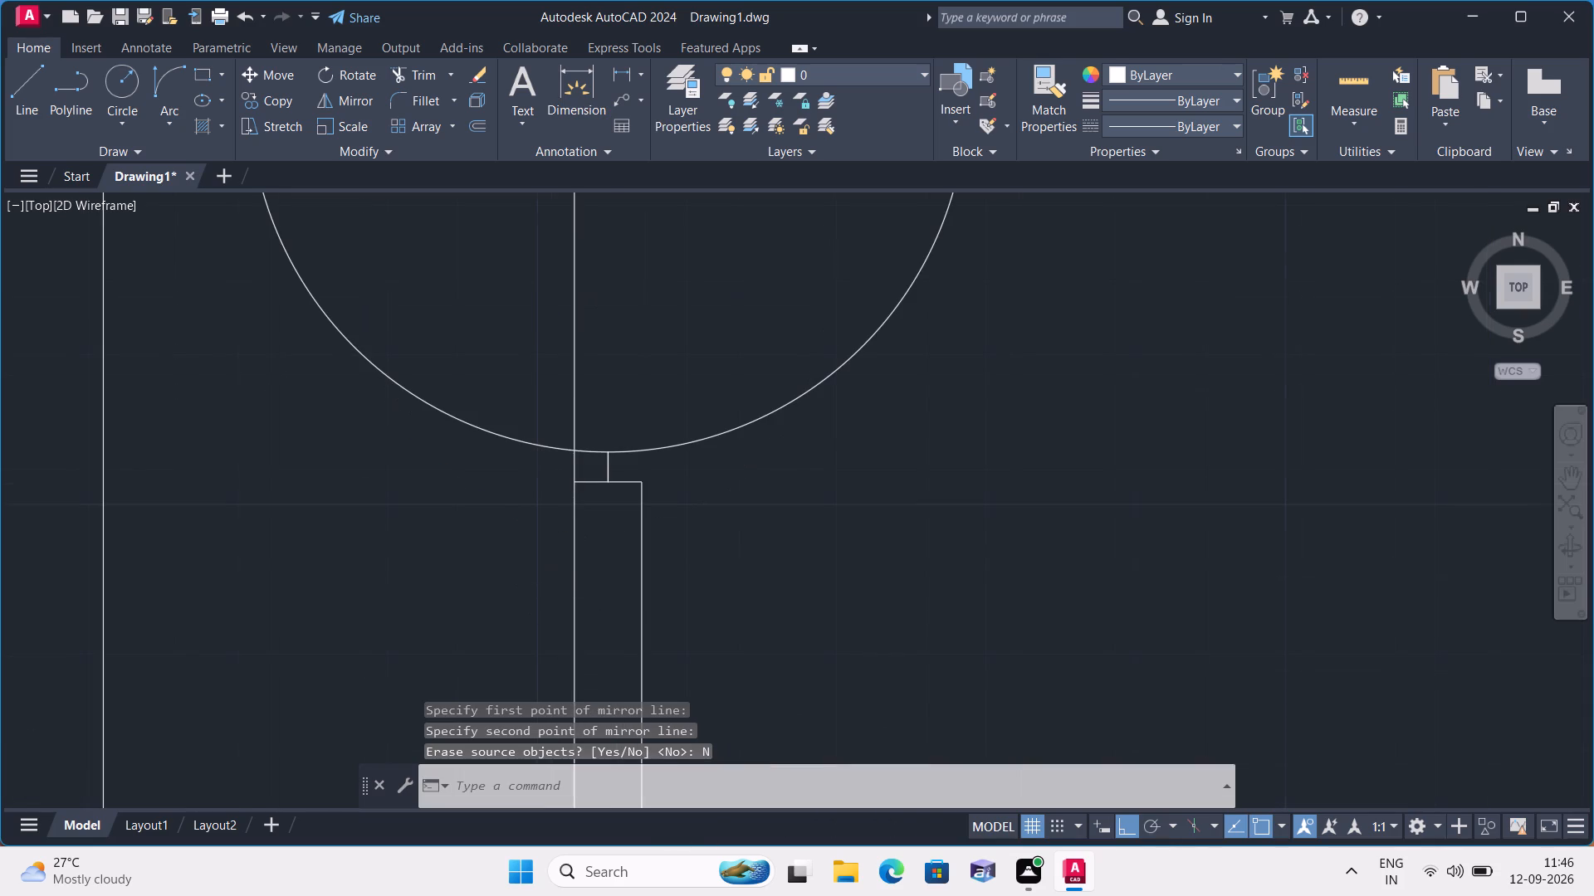
{"action": "left_click", "coordinate": [563, 449]}
{"action": "scroll", "coordinate": [584, 455], "scroll_direction": "up", "scroll_amount": 3}
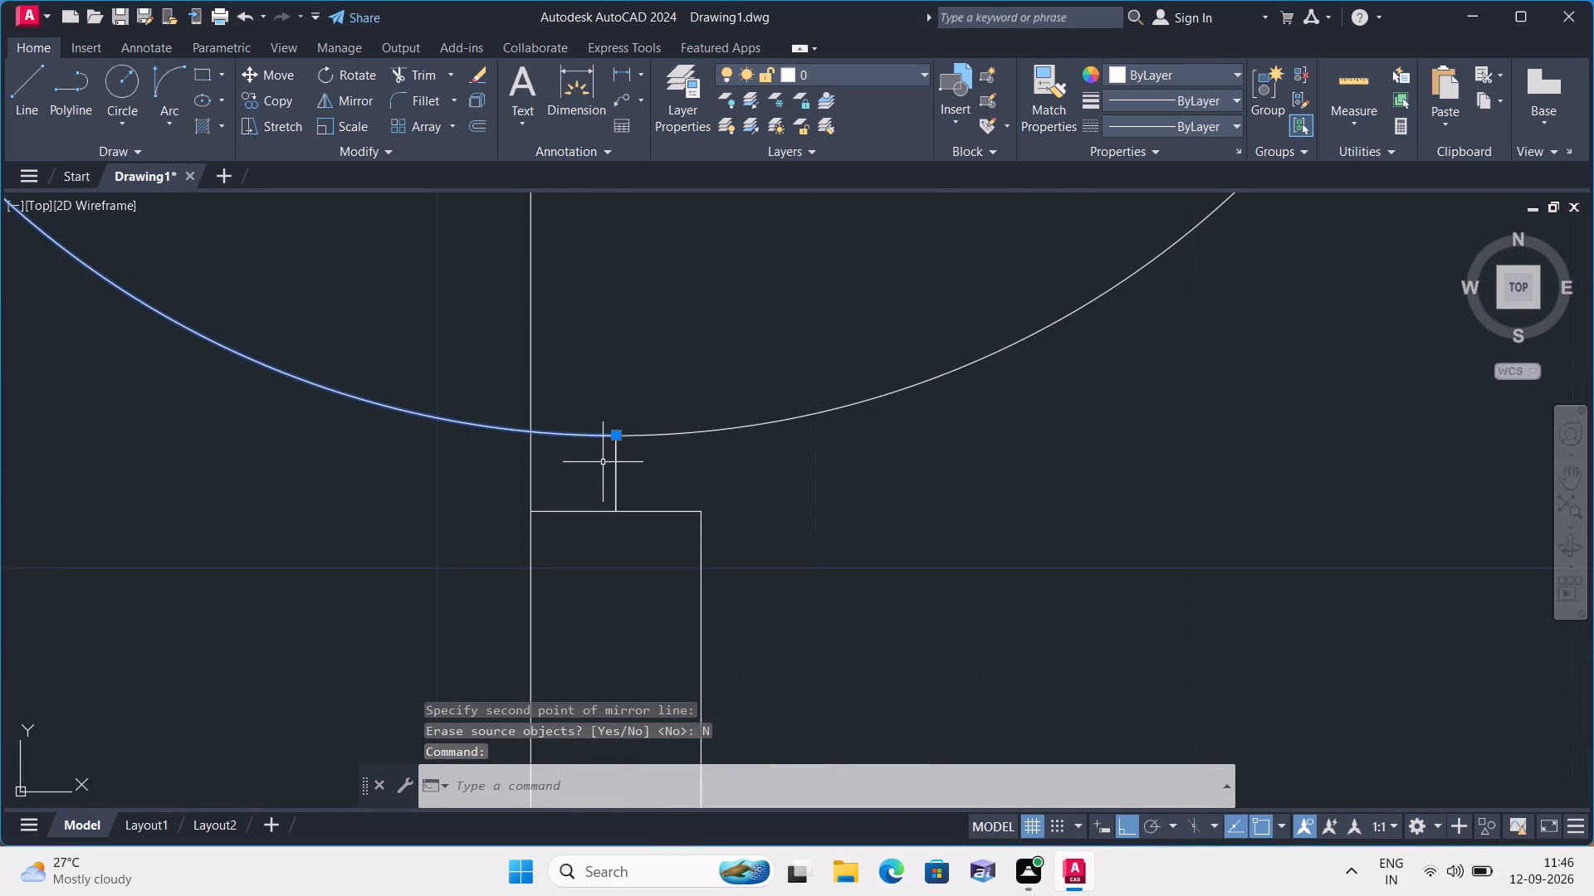
{"action": "left_click", "coordinate": [614, 469]}
{"action": "scroll", "coordinate": [629, 416], "scroll_direction": "down", "scroll_amount": 2}
{"action": "middle_click_drag", "start_coordinate": [613, 348], "coordinate": [656, 748]}
{"action": "left_click", "coordinate": [613, 461]}
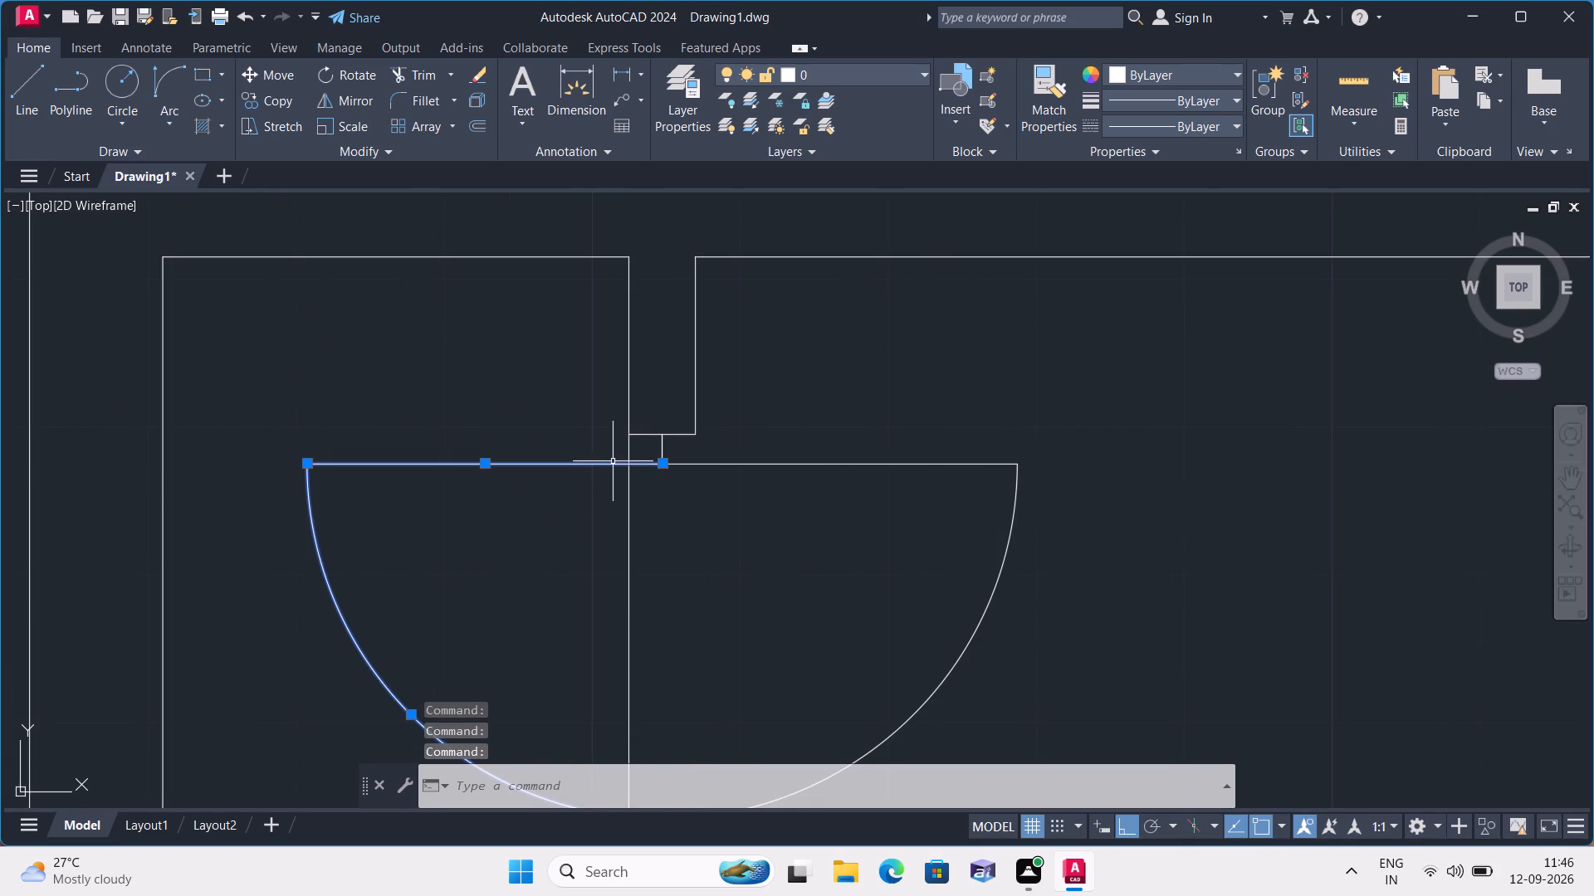
{"action": "left_click", "coordinate": [662, 443]}
{"action": "key", "text": "Delete"}
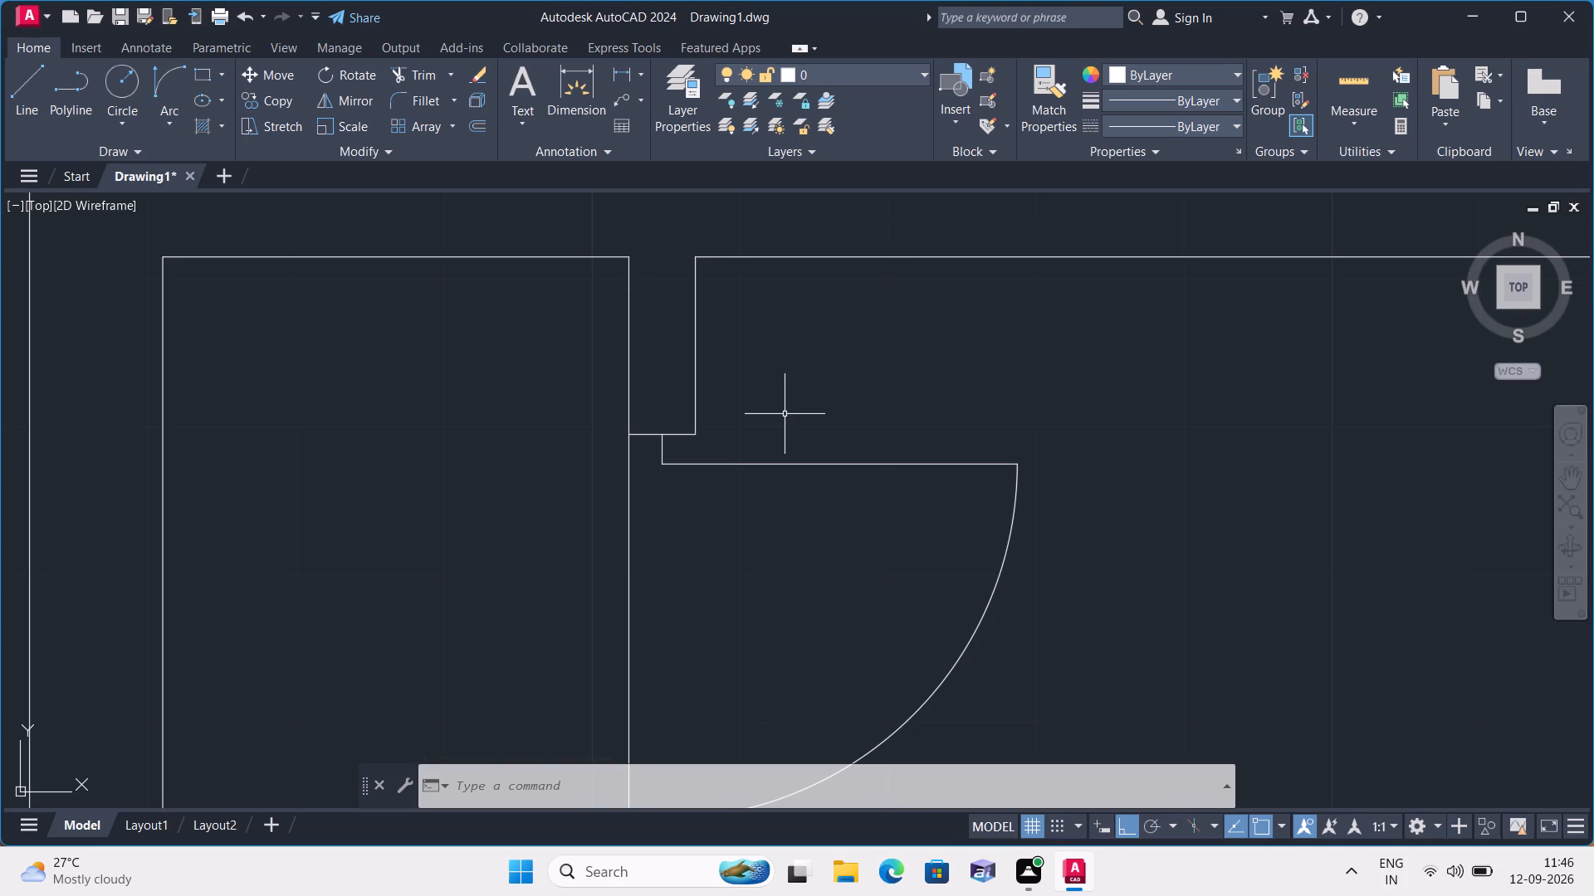
Examine the doors and partitions across the lower half of the floor plan.
{"action": "scroll", "coordinate": [785, 414], "scroll_direction": "down", "scroll_amount": 5}
{"action": "middle_click_drag", "start_coordinate": [974, 470], "coordinate": [663, 475]}
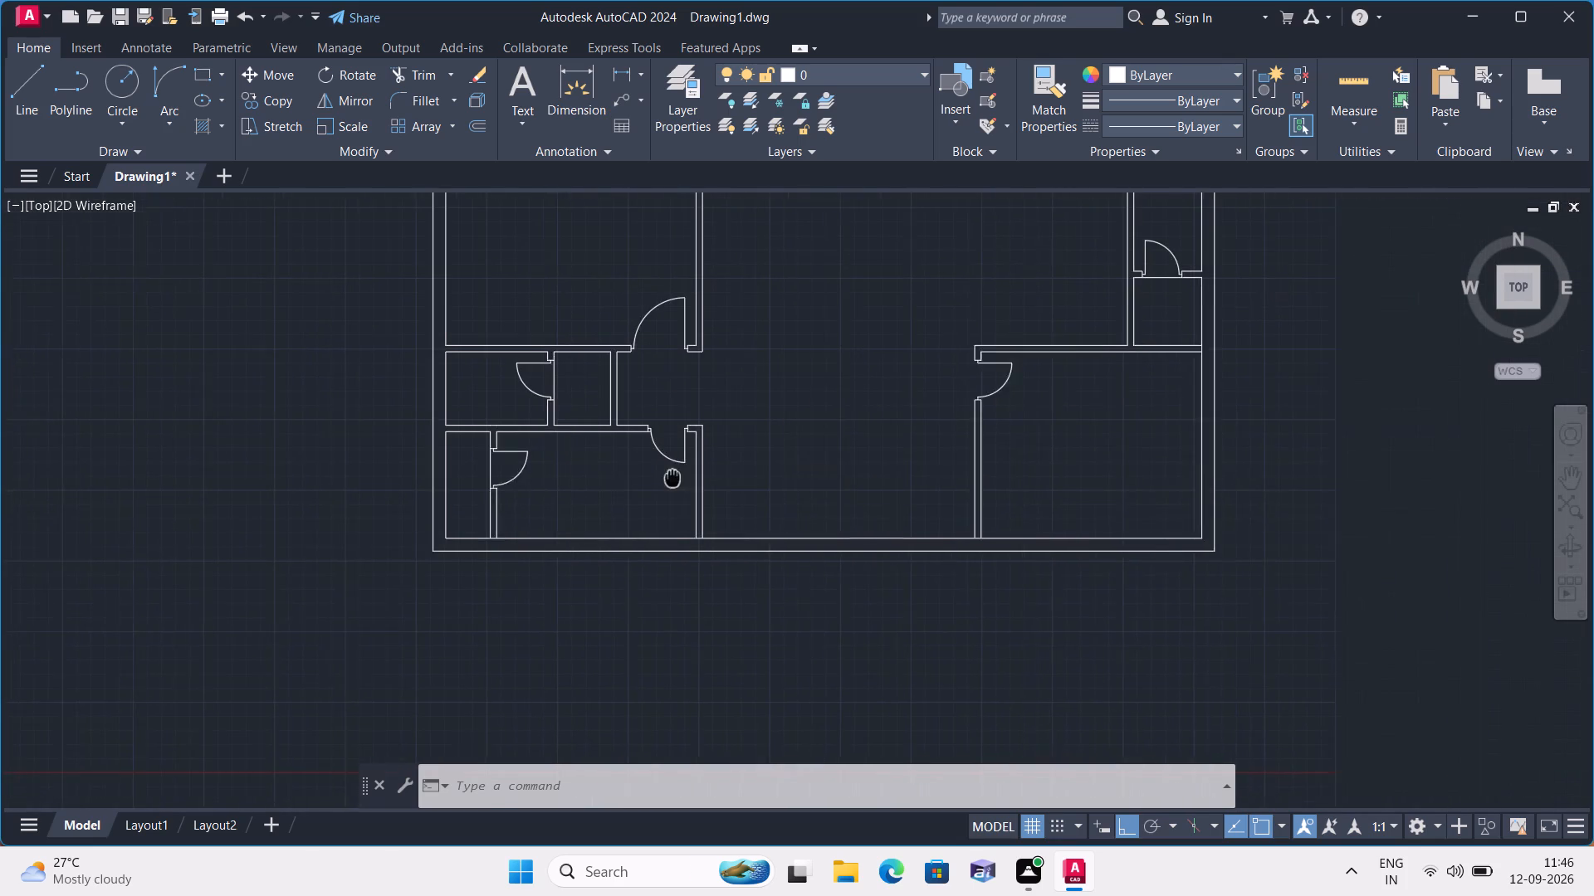
{"action": "middle_click_drag", "start_coordinate": [663, 475], "coordinate": [653, 473]}
{"action": "scroll", "coordinate": [739, 468], "scroll_direction": "down", "scroll_amount": 1}
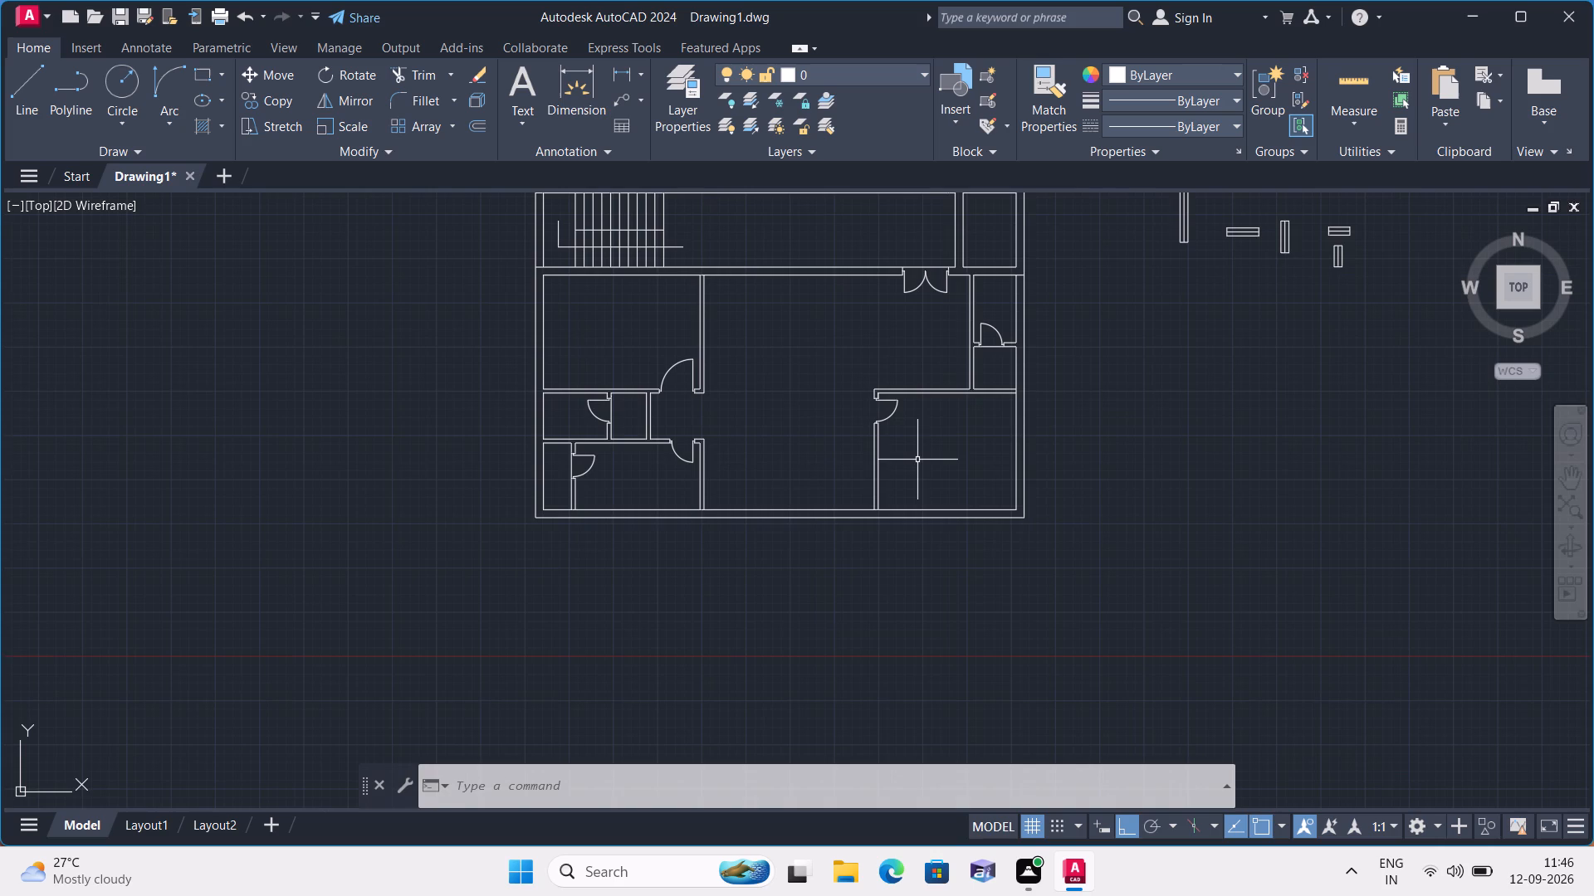
{"action": "scroll", "coordinate": [820, 474], "scroll_direction": "up", "scroll_amount": 1}
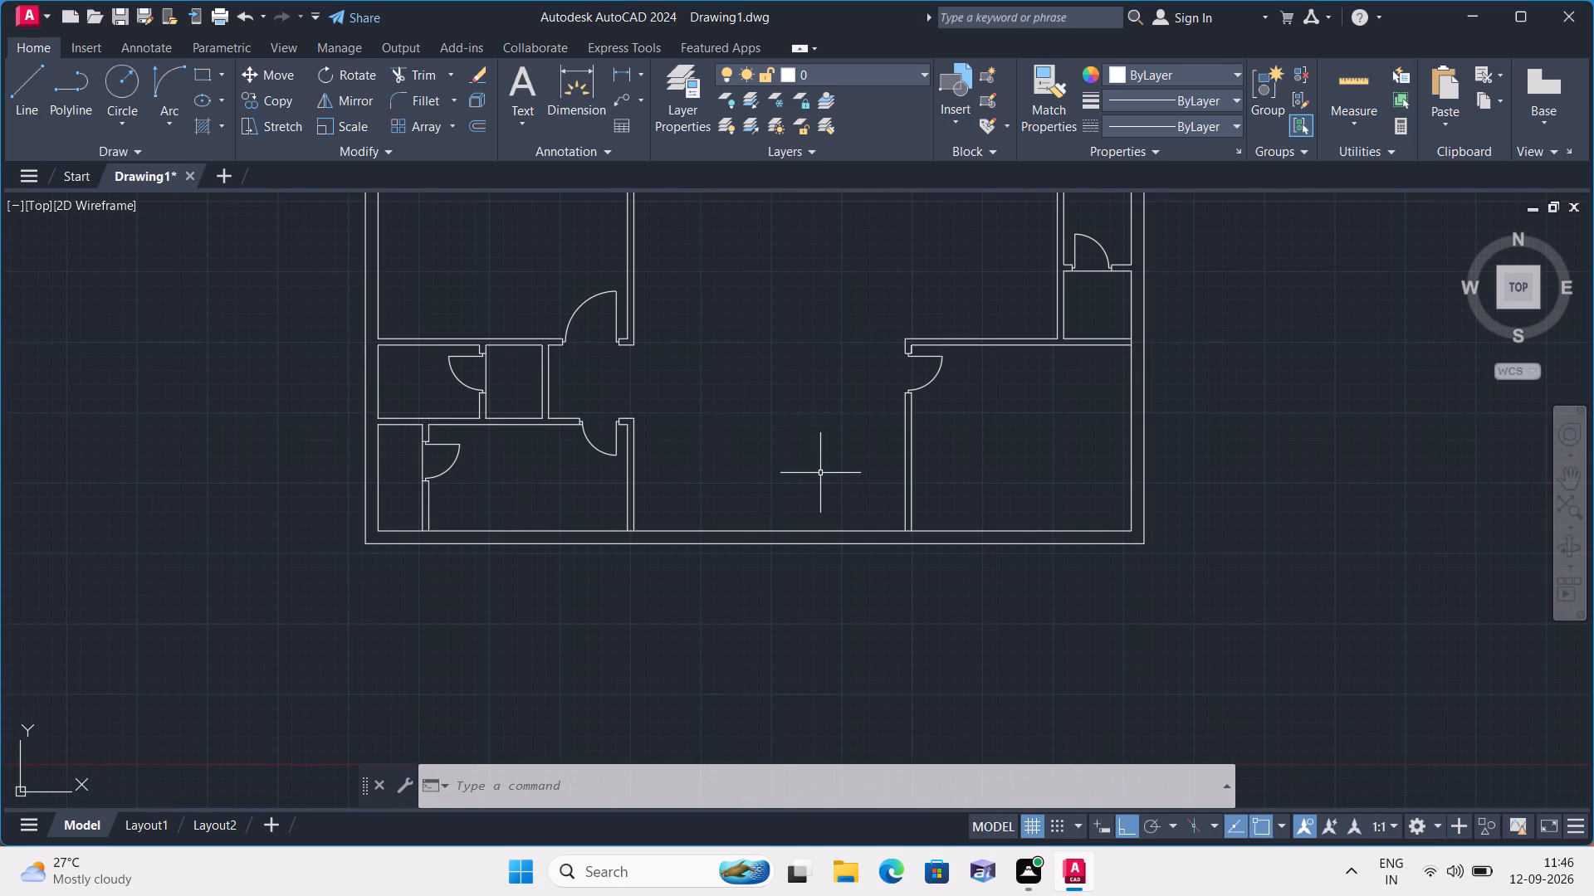
{"action": "scroll", "coordinate": [690, 488], "scroll_direction": "up", "scroll_amount": 2}
{"action": "scroll", "coordinate": [686, 489], "scroll_direction": "down", "scroll_amount": 1}
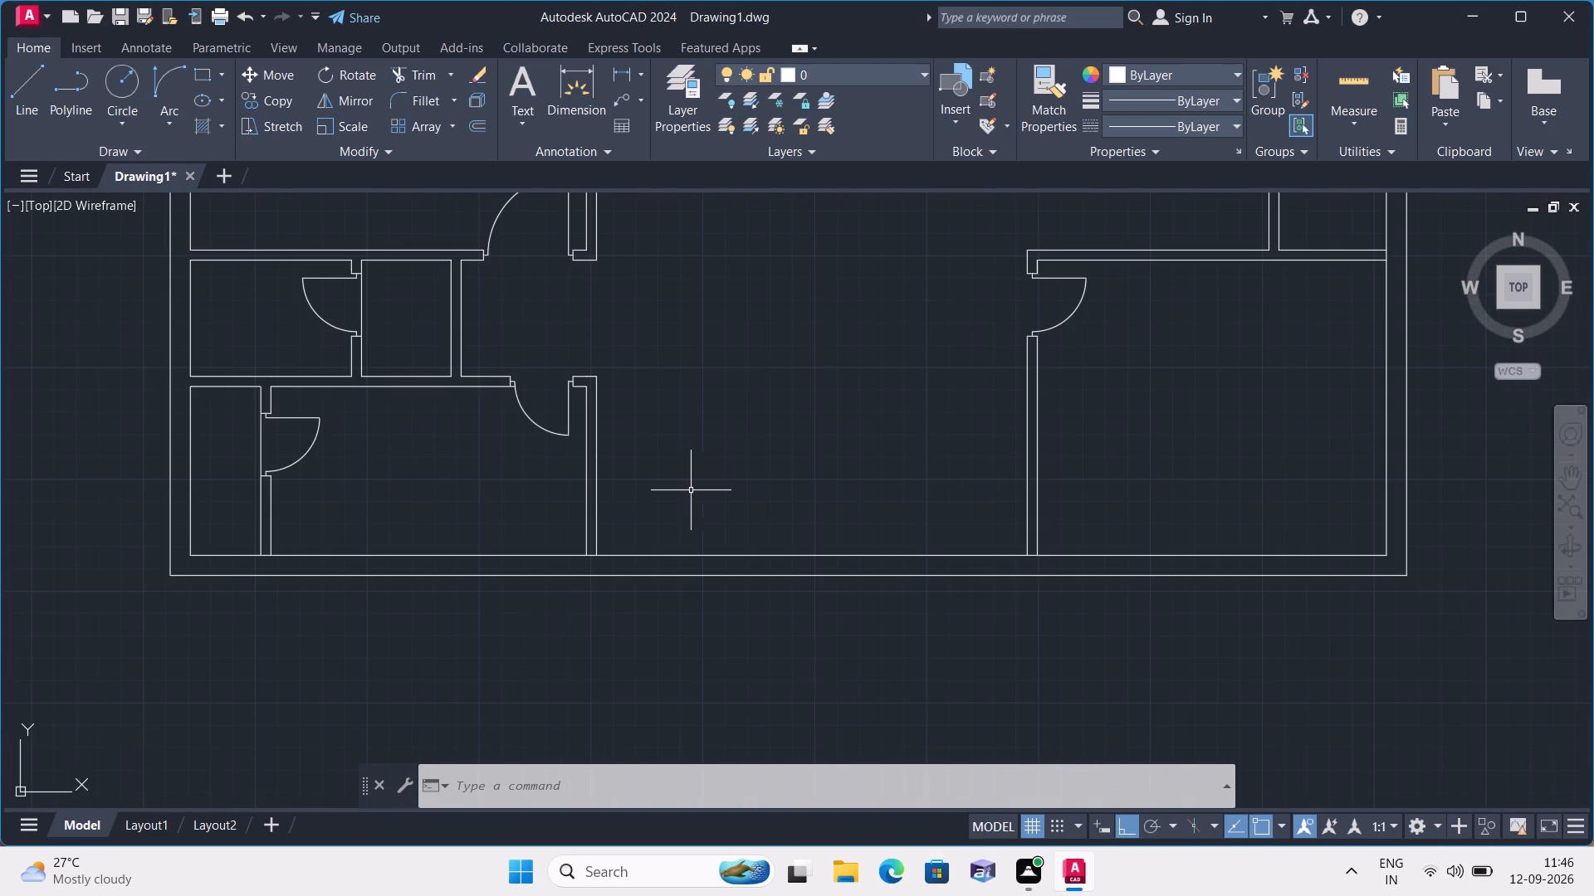
{"action": "scroll", "coordinate": [694, 489], "scroll_direction": "down", "scroll_amount": 1}
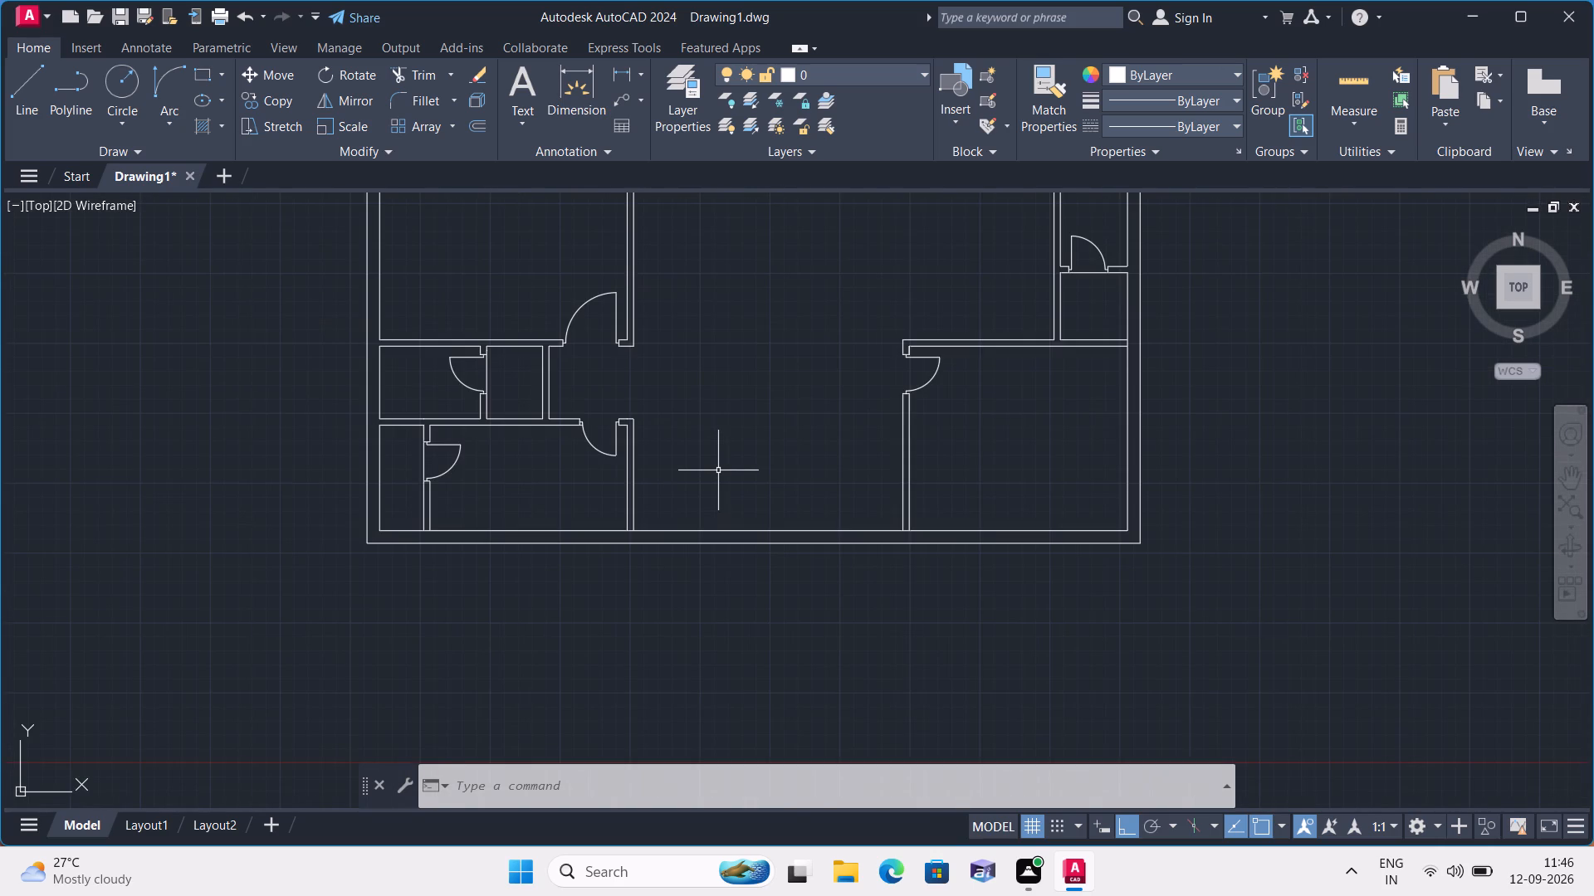
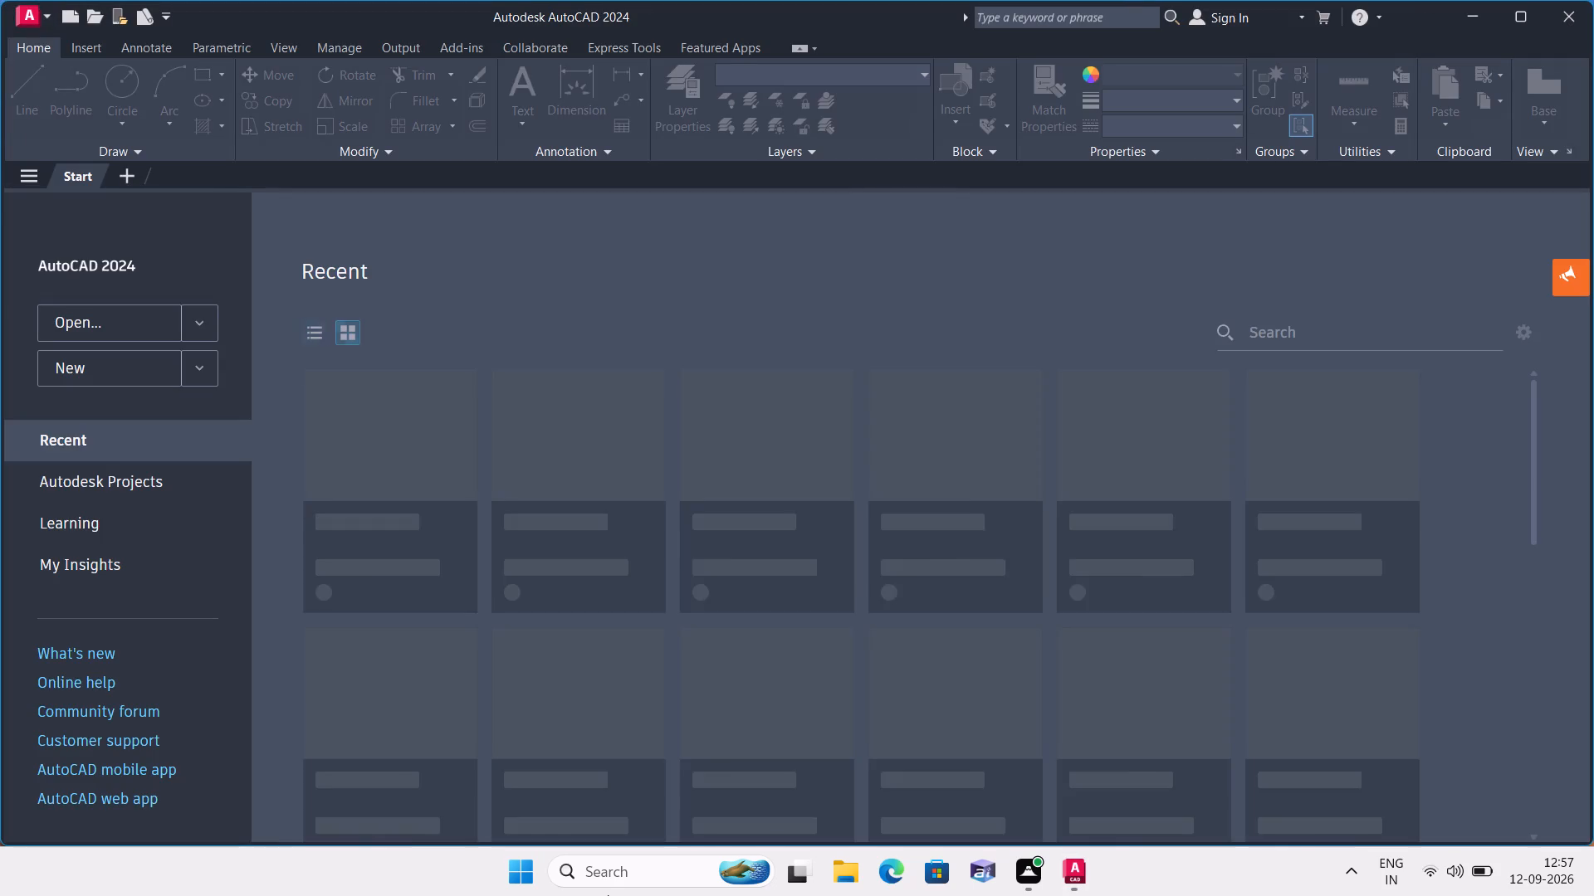
Open the recent drawing 123.dwg.
{"action": "triple_click", "coordinate": [374, 441]}
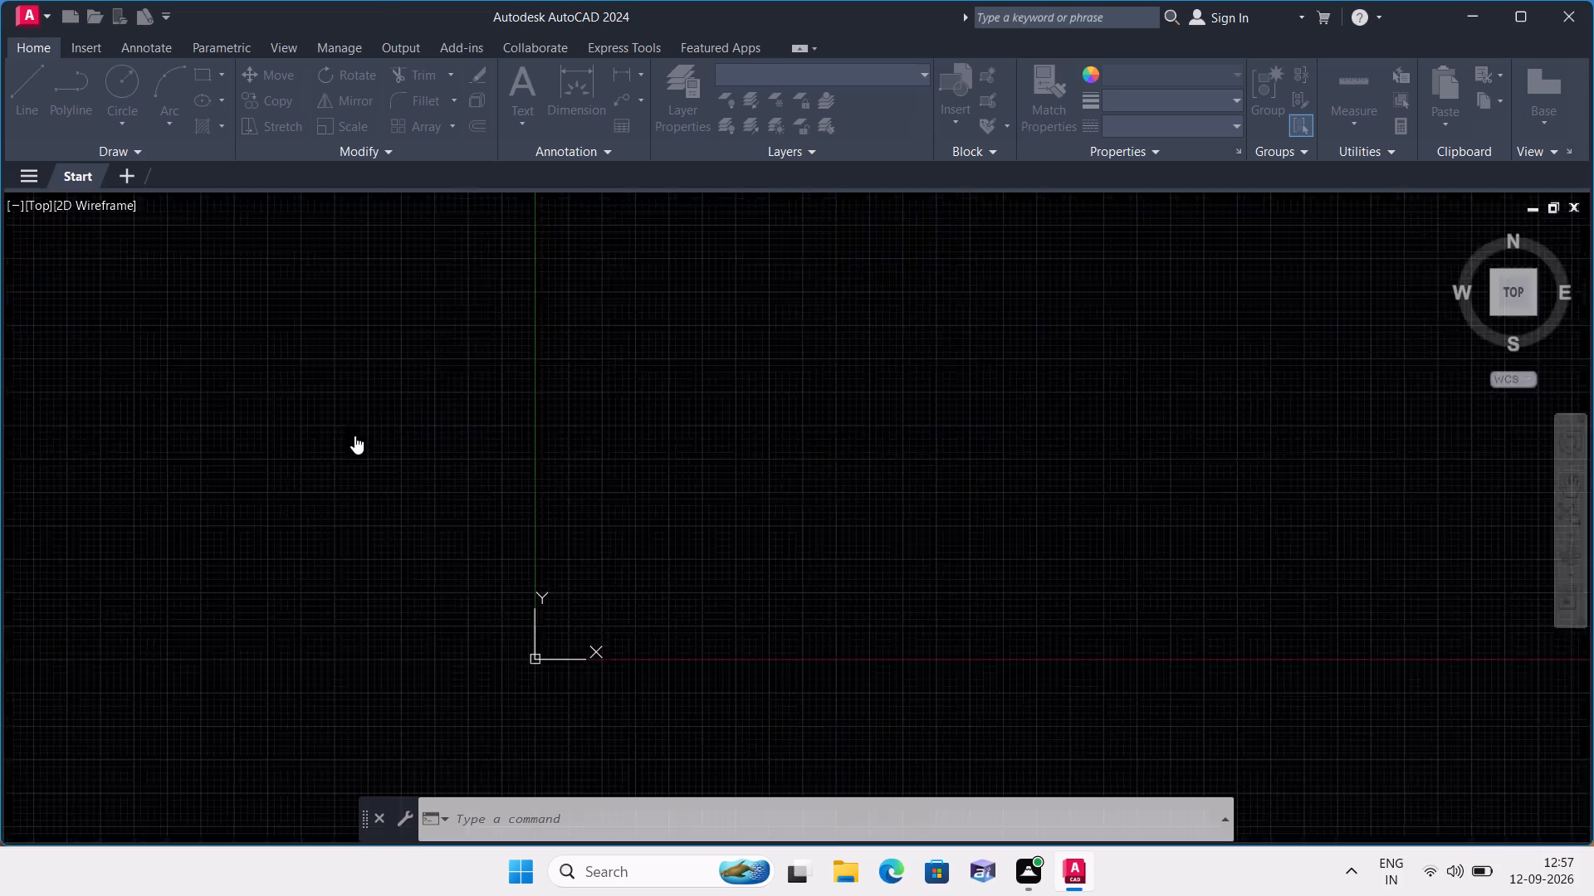
Offset the inner line of the plan's bottom exterior wall 5' upward into the rooms.
{"action": "scroll", "coordinate": [1216, 638], "scroll_direction": "up", "scroll_amount": 5}
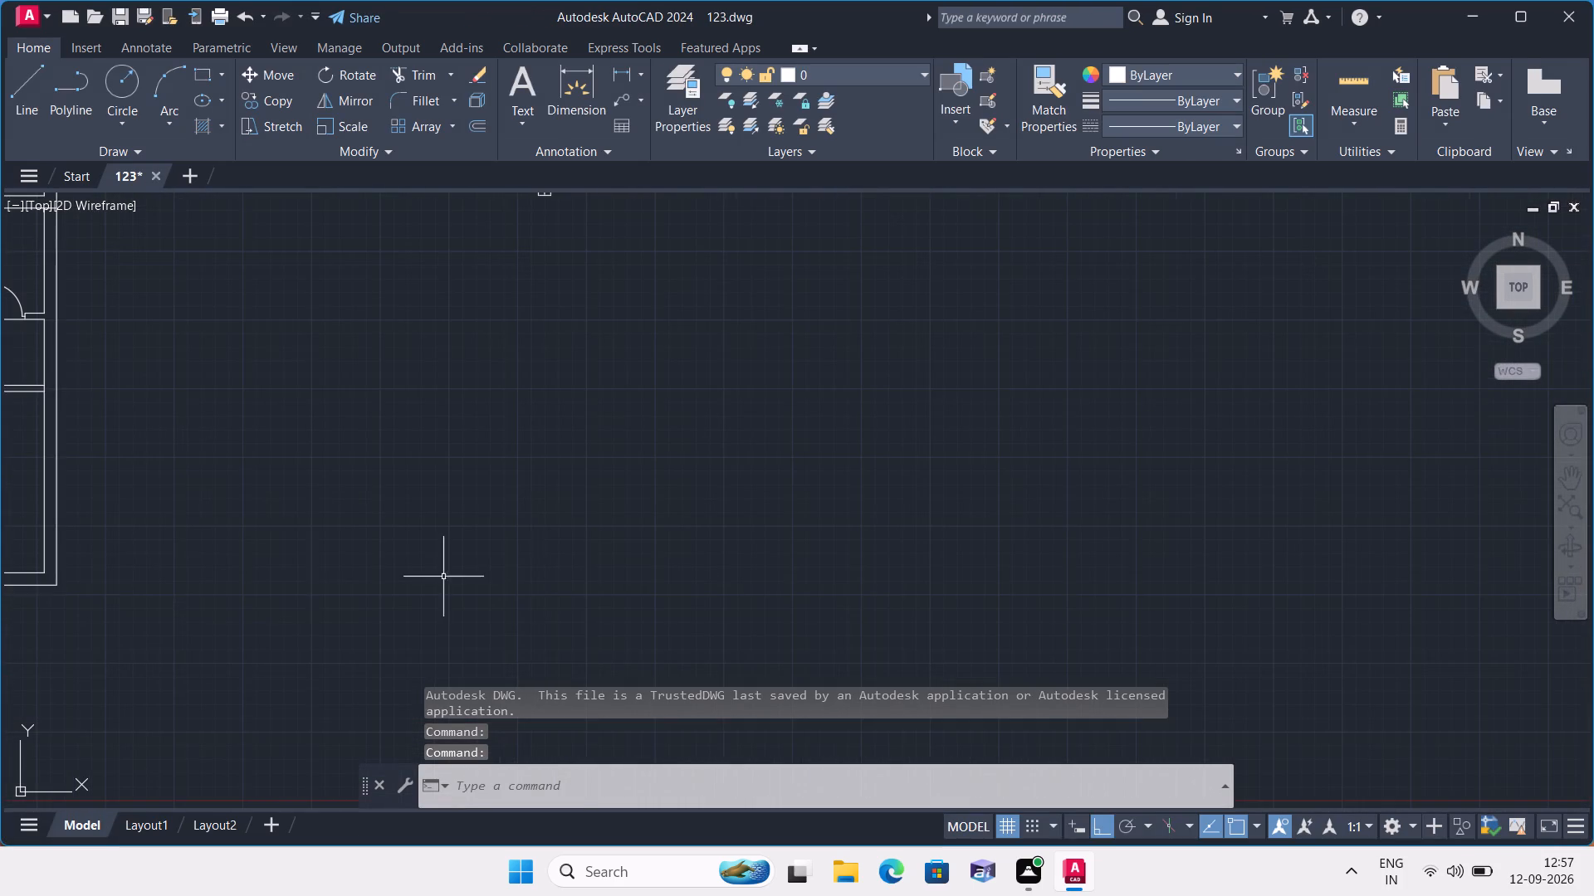
{"action": "middle_click_drag", "start_coordinate": [20, 568], "coordinate": [614, 532]}
{"action": "scroll", "coordinate": [614, 531], "scroll_direction": "down", "scroll_amount": 2}
{"action": "scroll", "coordinate": [527, 510], "scroll_direction": "up", "scroll_amount": 3}
{"action": "scroll", "coordinate": [364, 552], "scroll_direction": "up", "scroll_amount": 1}
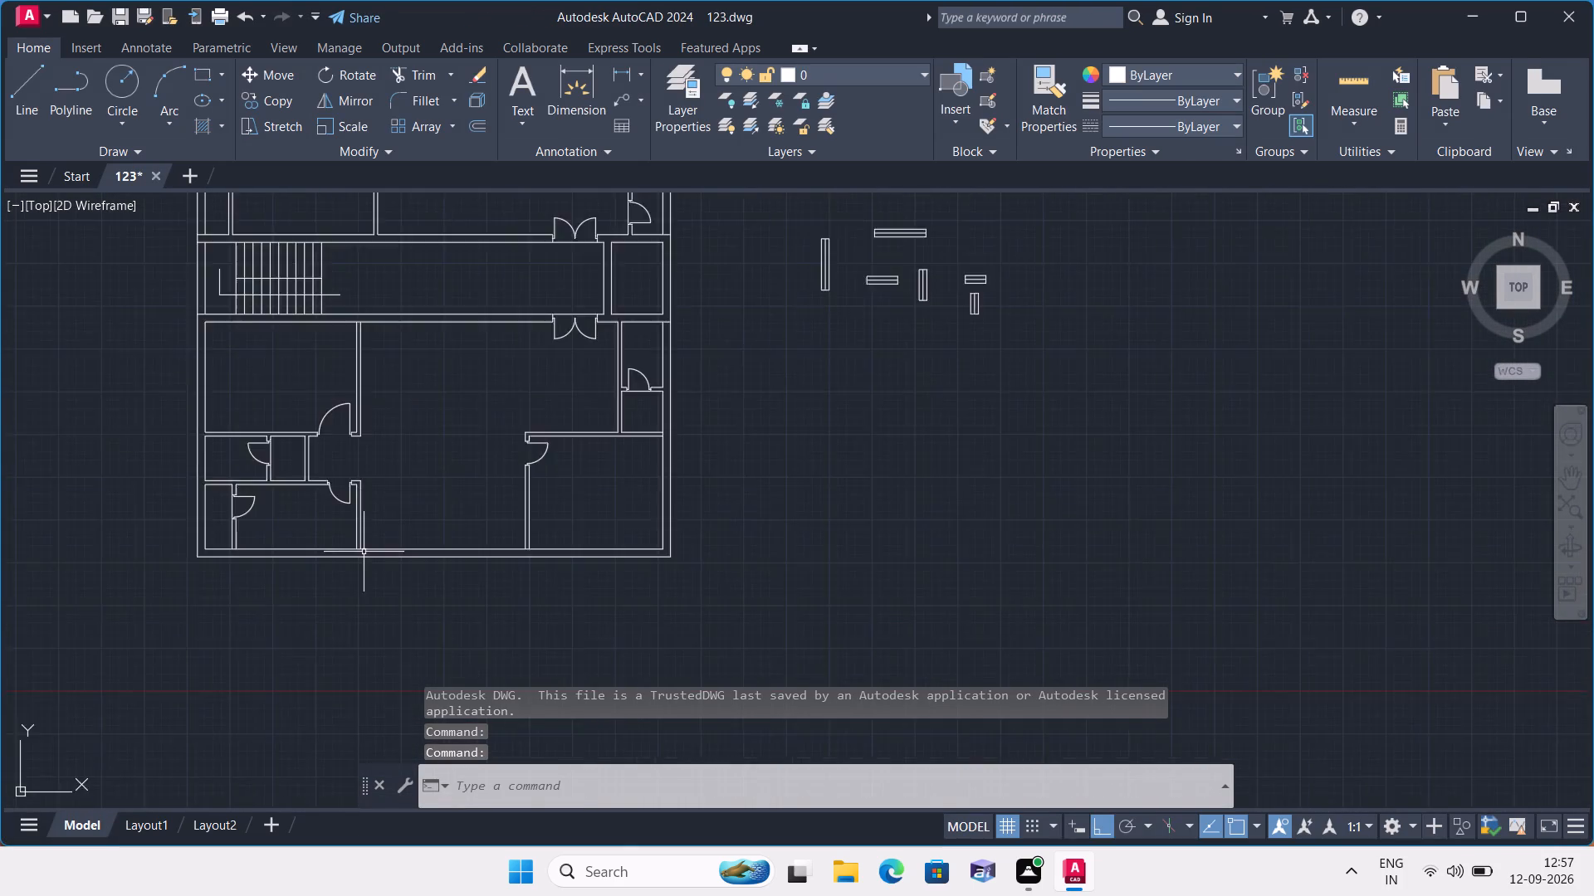
{"action": "scroll", "coordinate": [351, 558], "scroll_direction": "up", "scroll_amount": 2}
{"action": "key", "text": "o"}
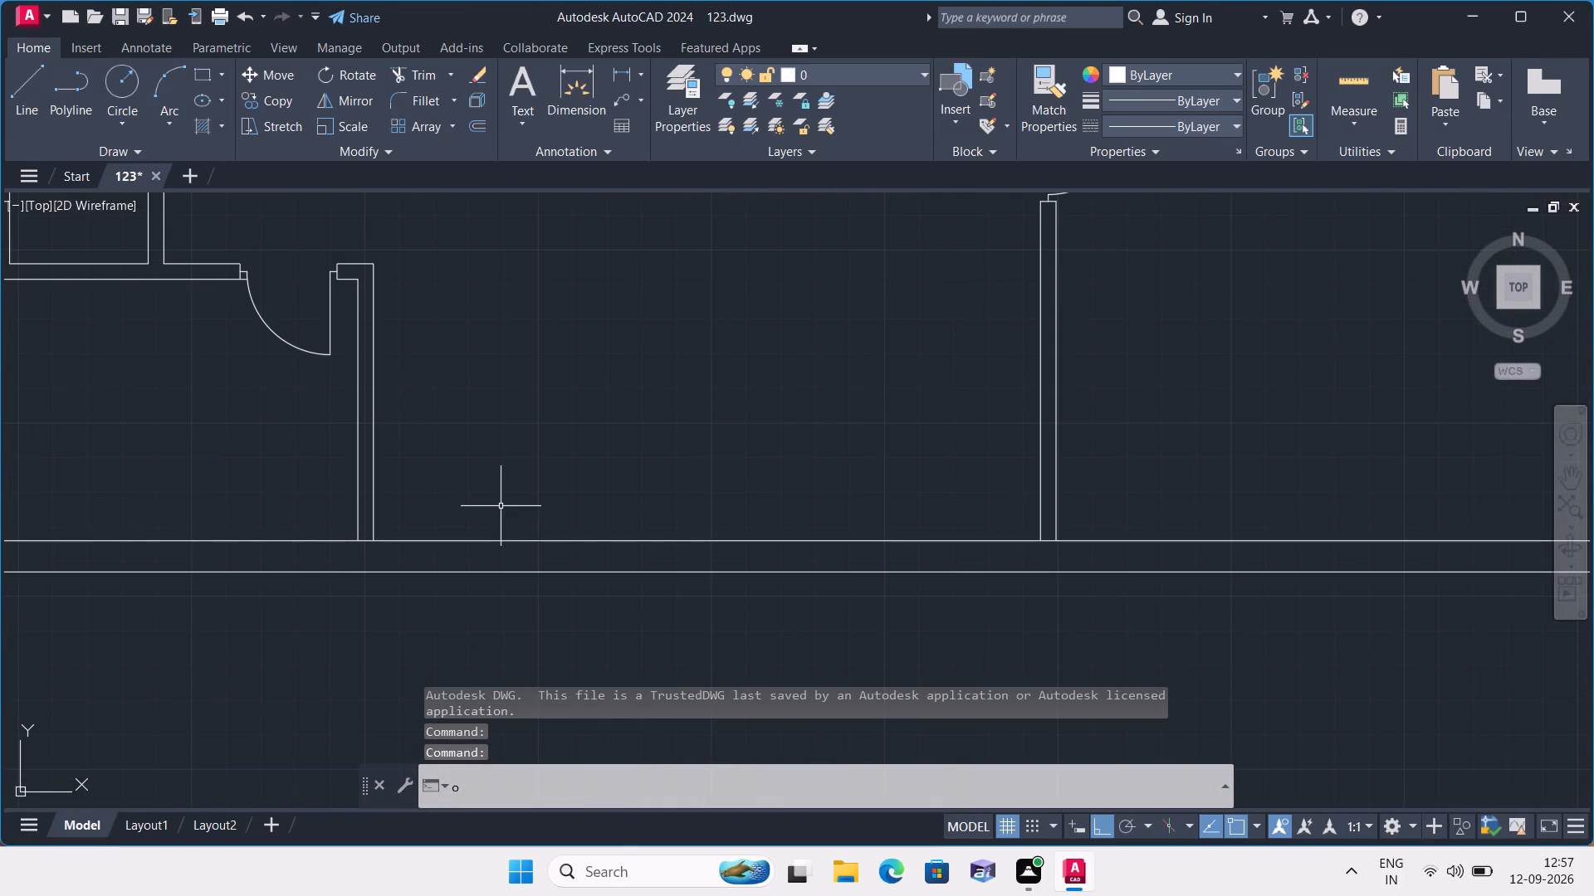
{"action": "type", "text": "ffset"}
{"action": "key", "text": "space"}
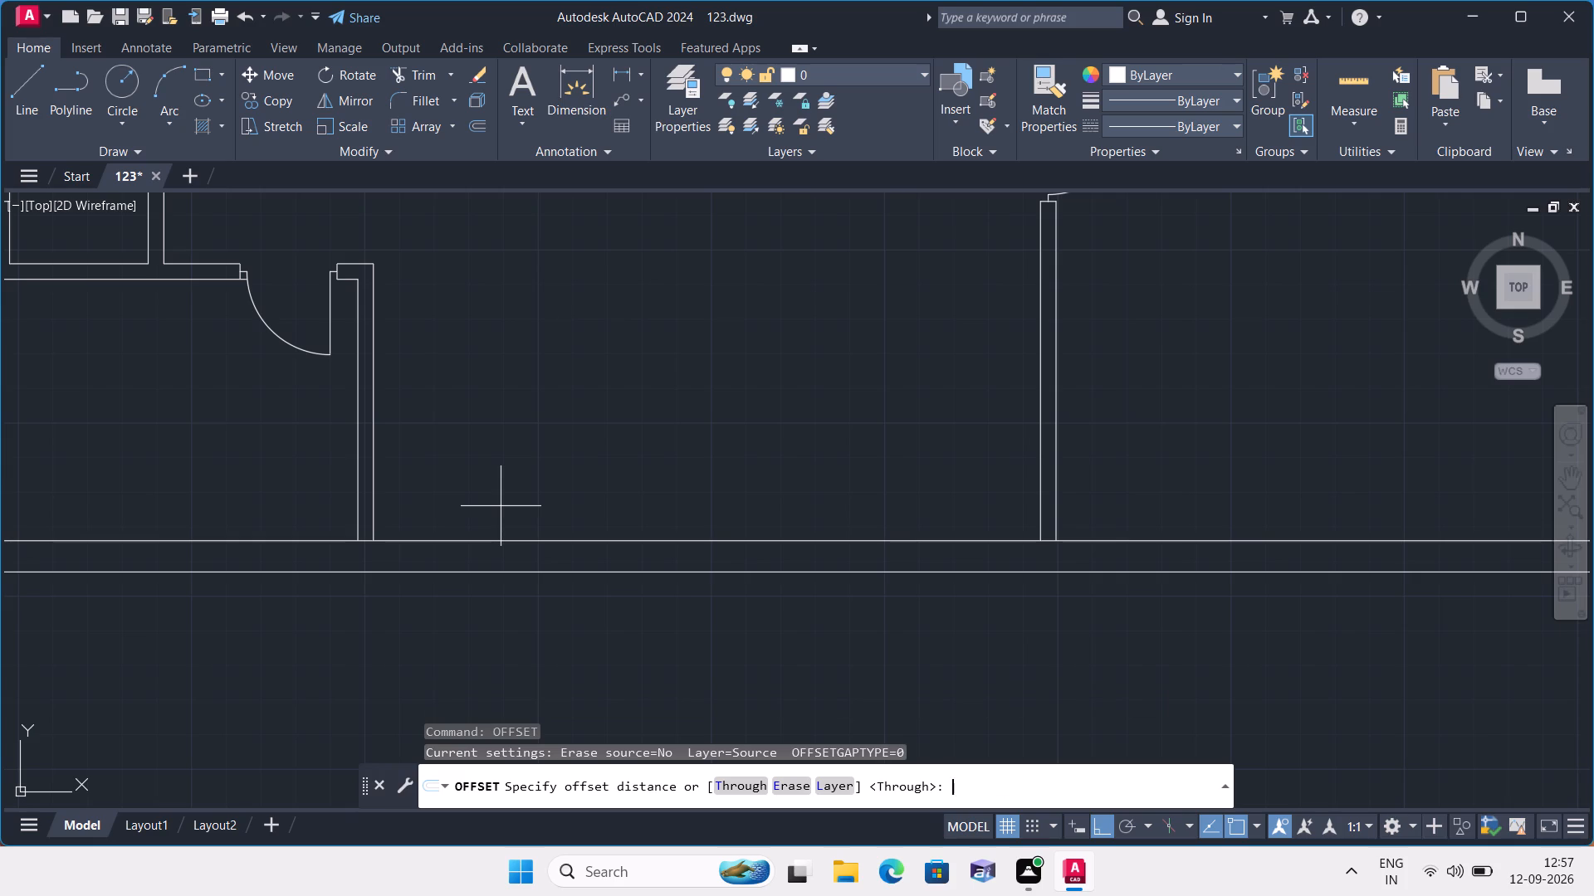
{"action": "type", "text": "5'"}
{"action": "key", "text": "space"}
{"action": "left_click", "coordinate": [517, 541]}
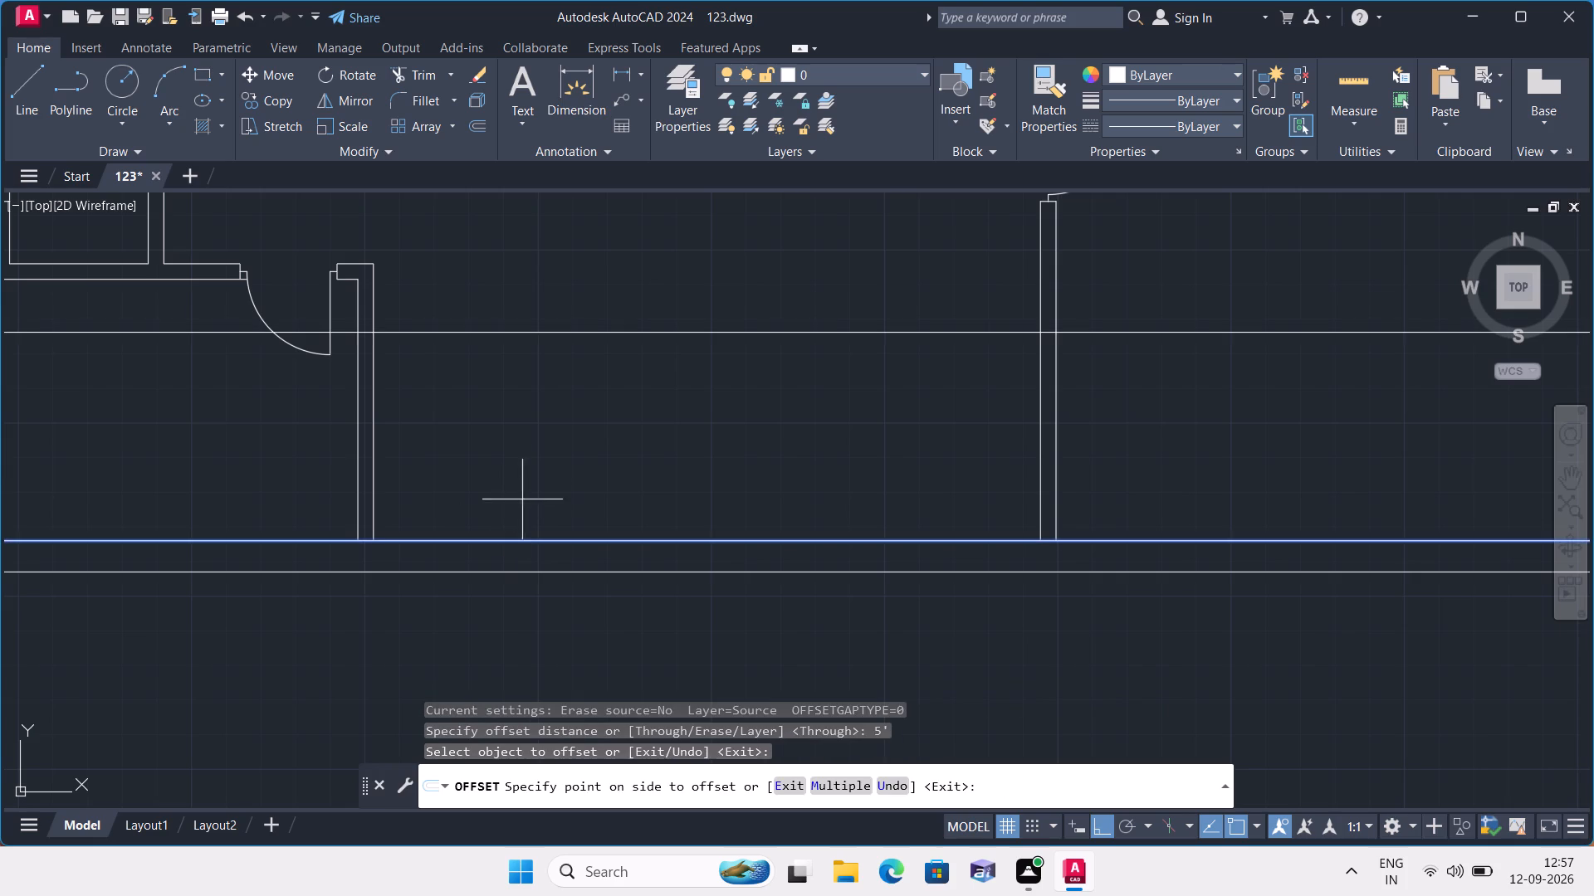
{"action": "left_click", "coordinate": [526, 475]}
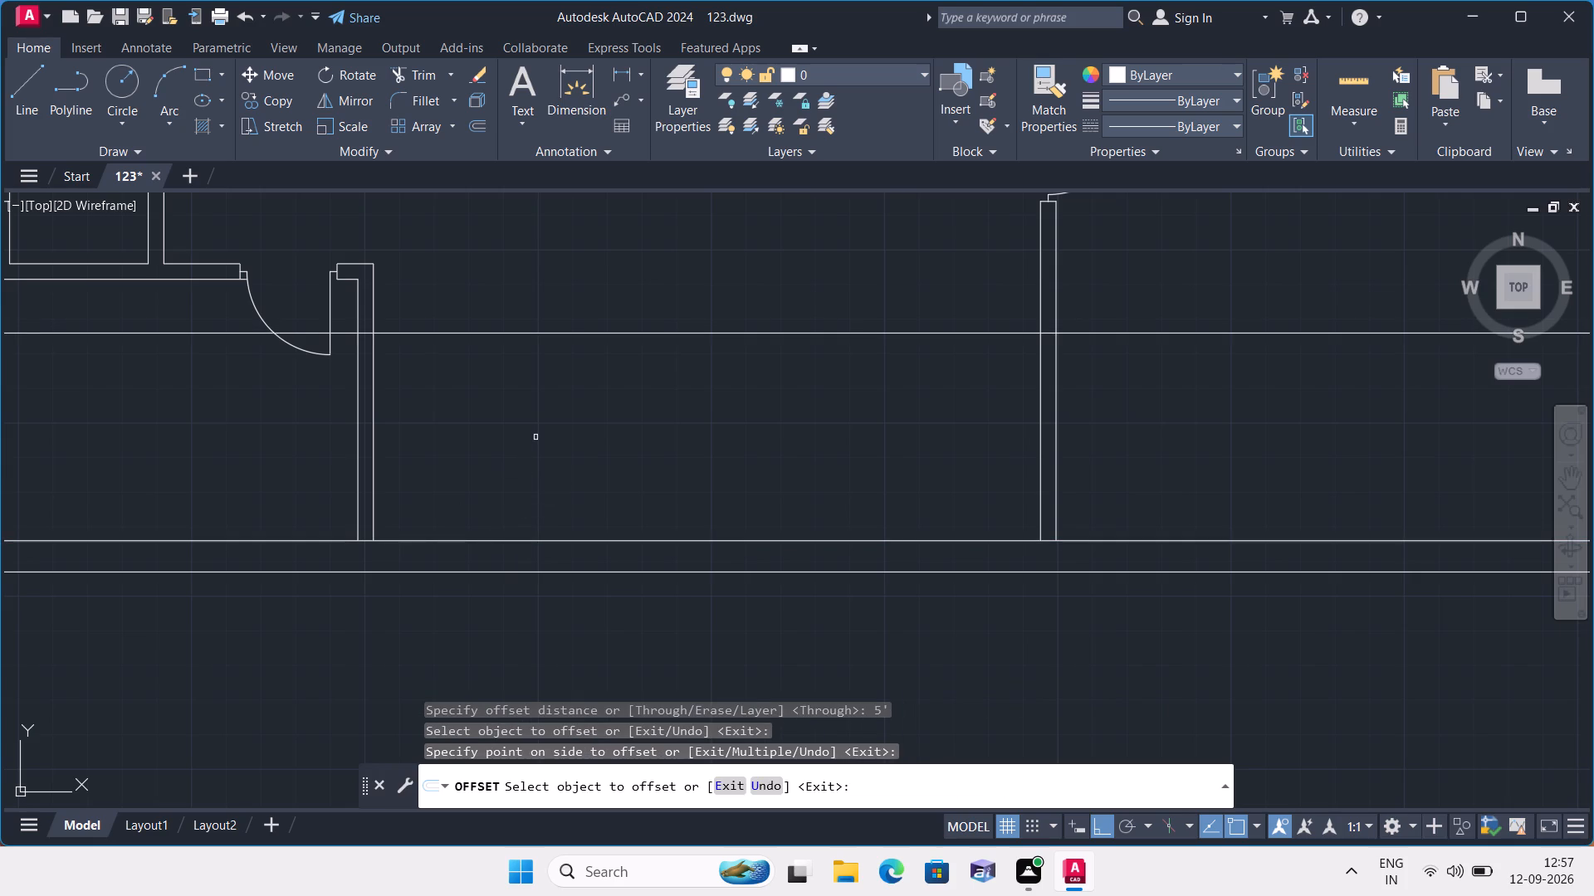
{"action": "key", "text": "space"}
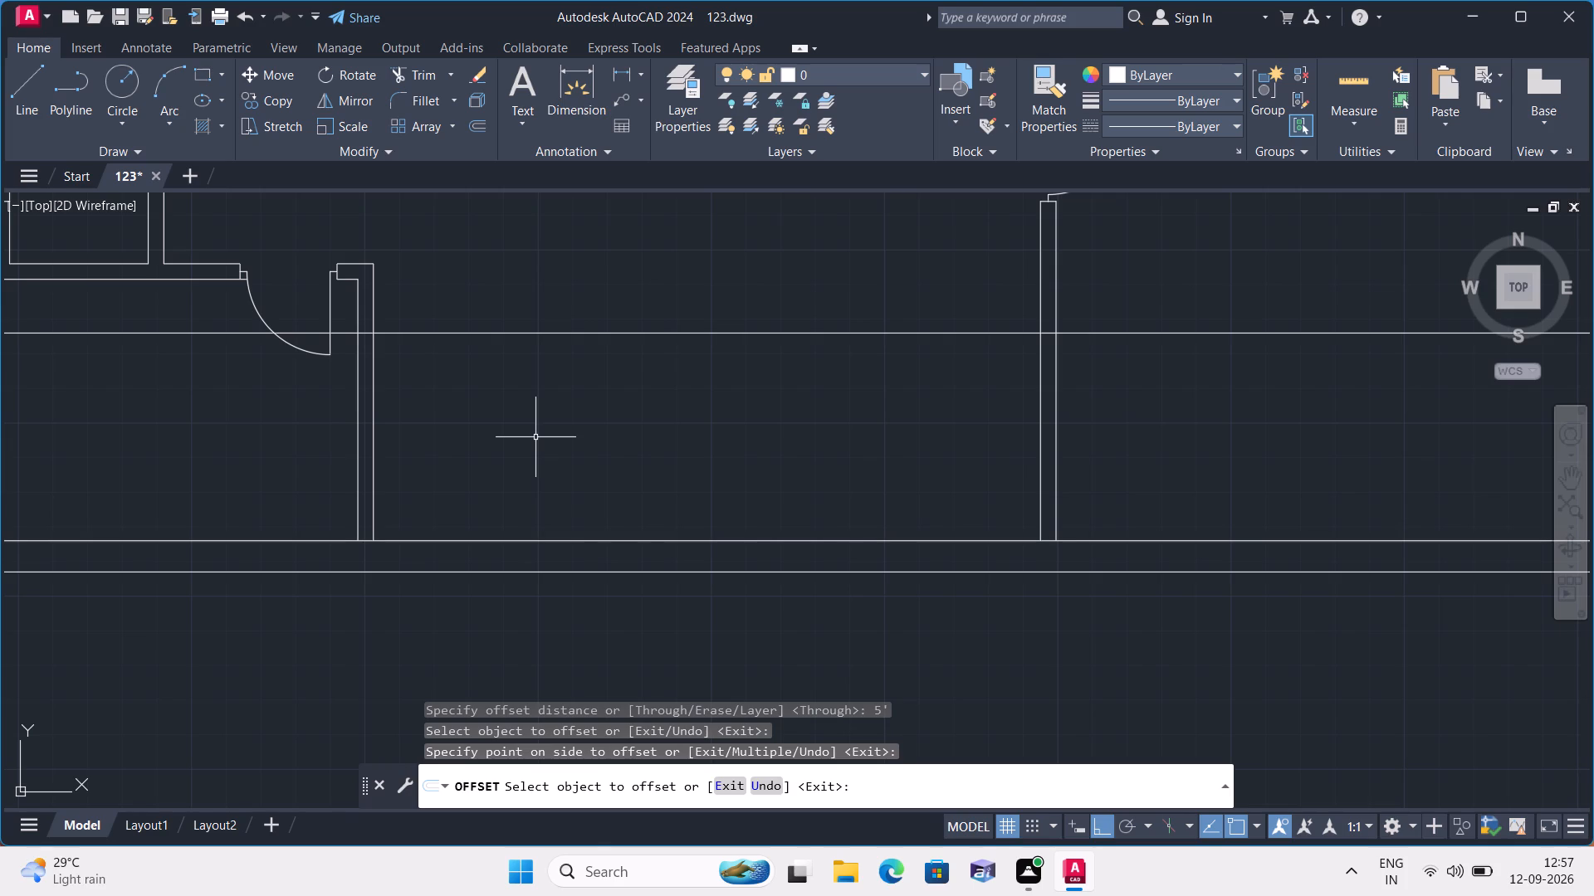
Offset the new horizontal line 4.5" upward to form the second face of a partition wall.
{"action": "key", "text": "space"}
{"action": "type", "text": "4.5"}
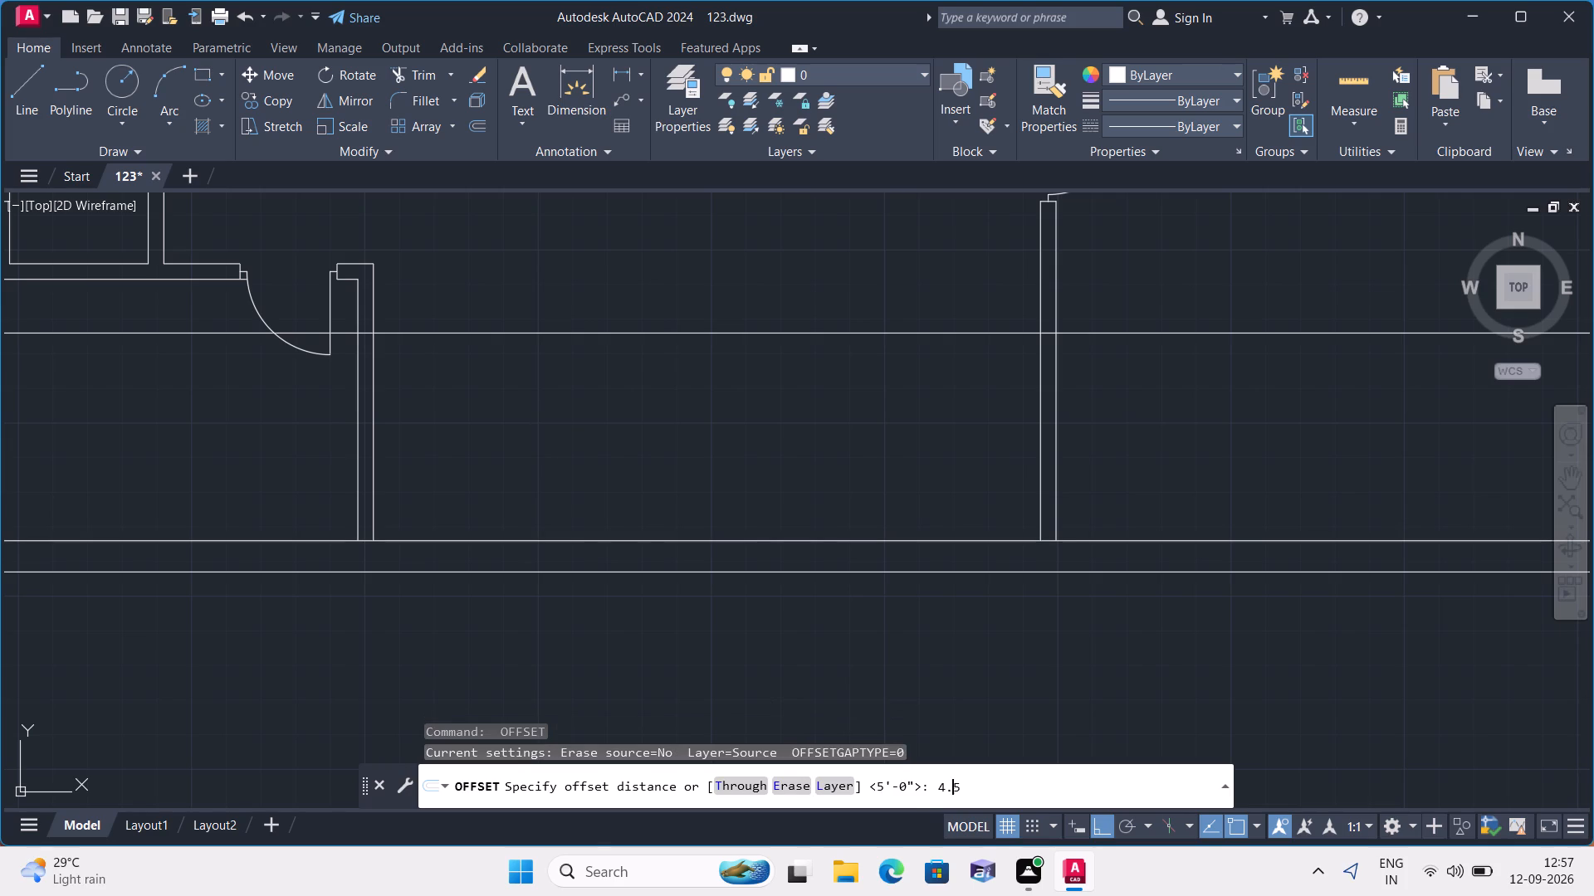
{"action": "type", "text": "\""}
{"action": "key", "text": "space"}
{"action": "left_click", "coordinate": [544, 454]}
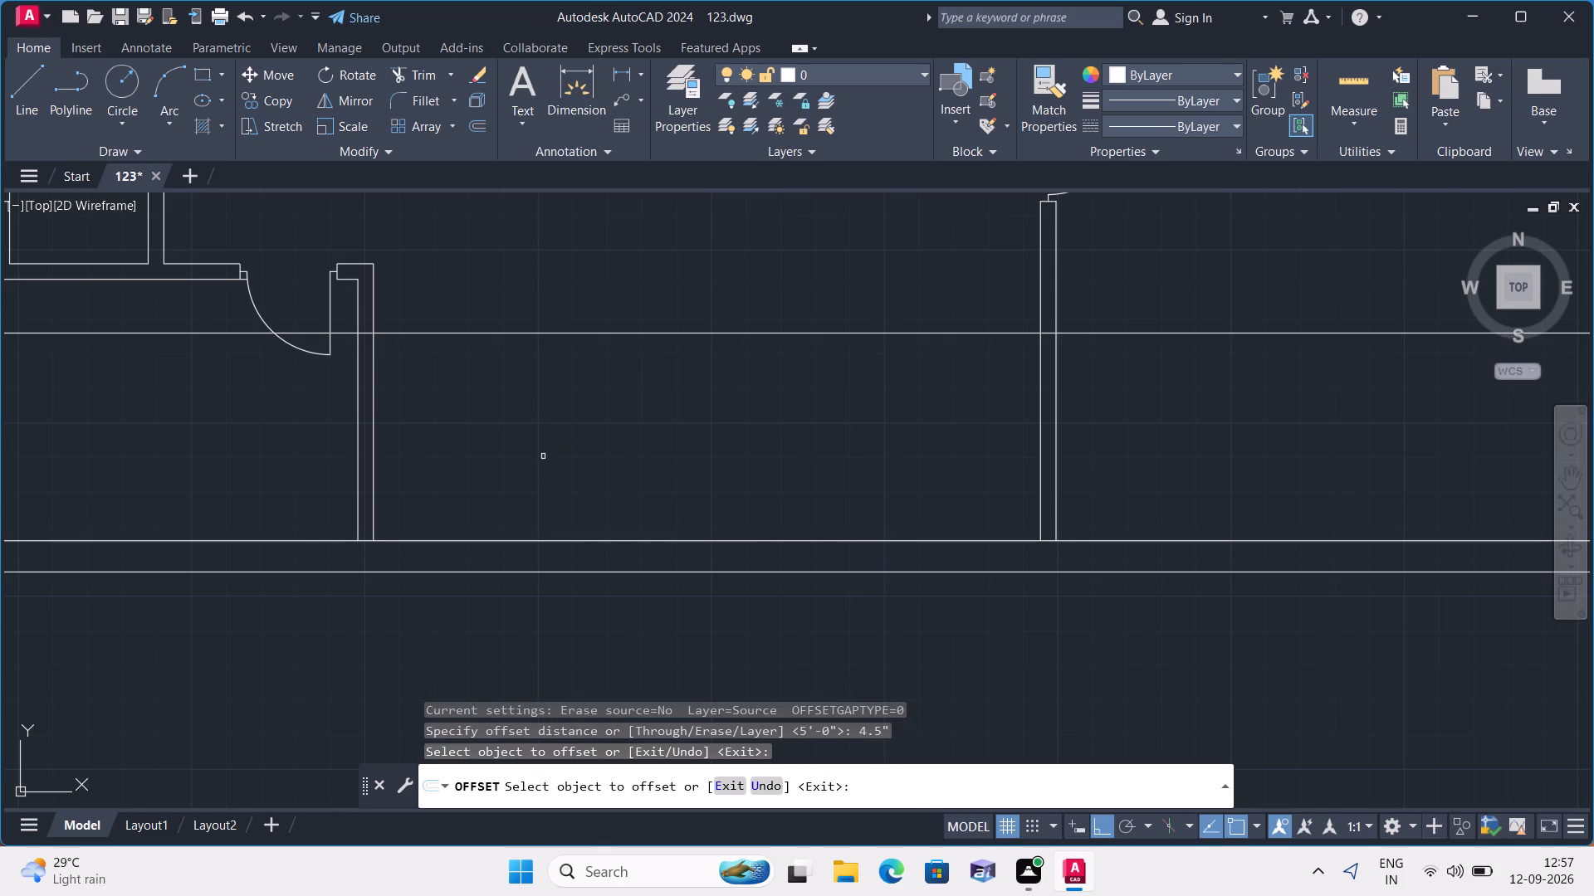
{"action": "left_click", "coordinate": [586, 333]}
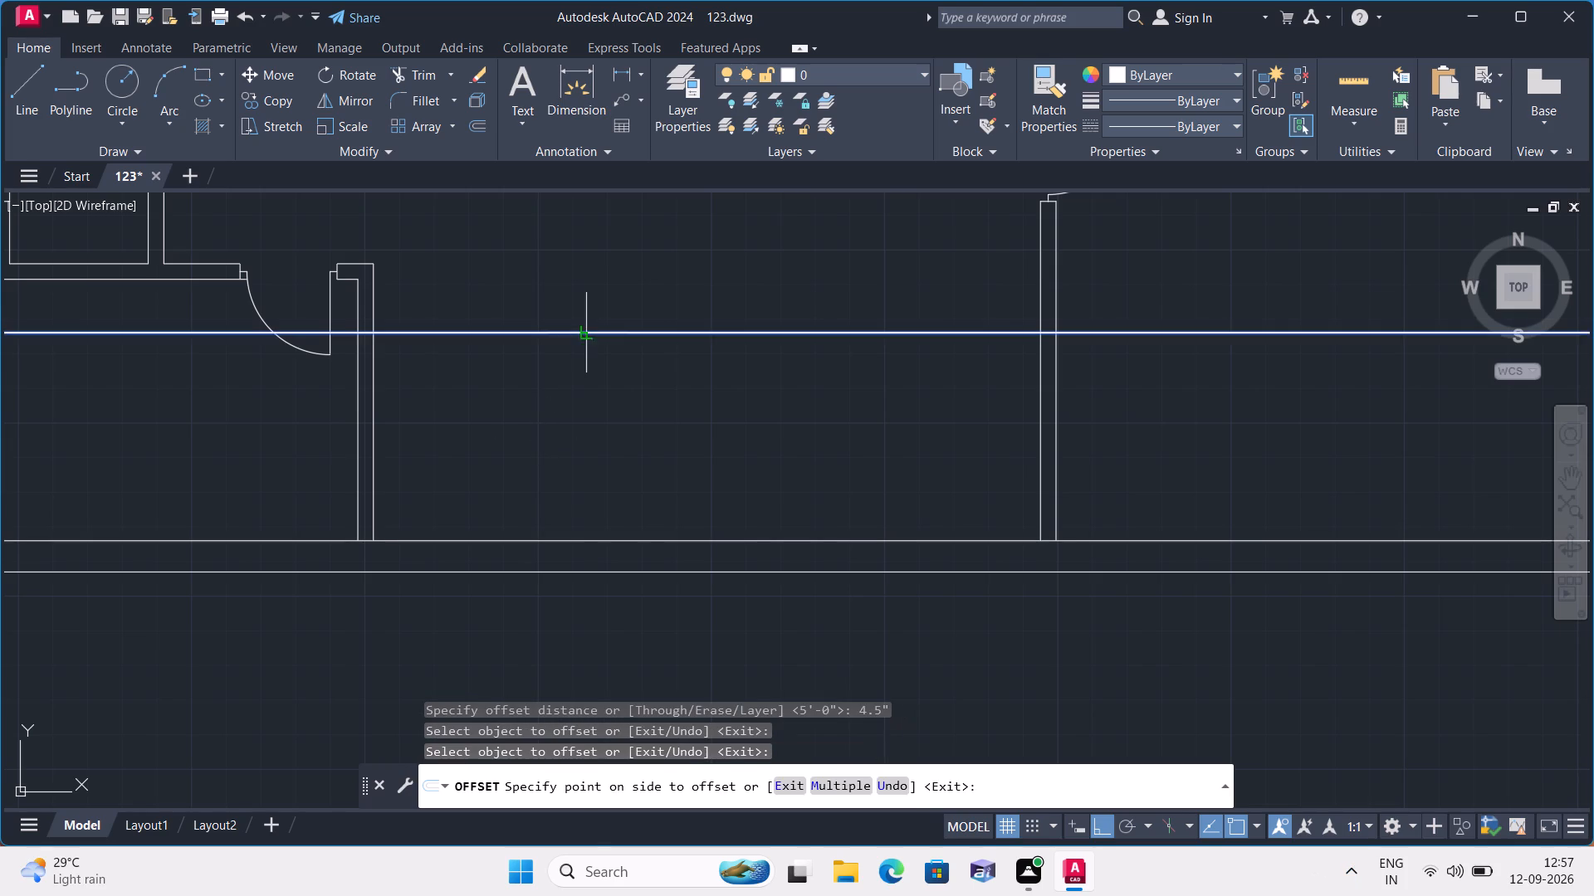
{"action": "left_click", "coordinate": [585, 285]}
{"action": "key", "text": "space"}
Trim the two partition lines out of the bottom-left room and the narrow room beside it, including the piece at the narrow room's door.
{"action": "scroll", "coordinate": [570, 417], "scroll_direction": "down", "scroll_amount": 2}
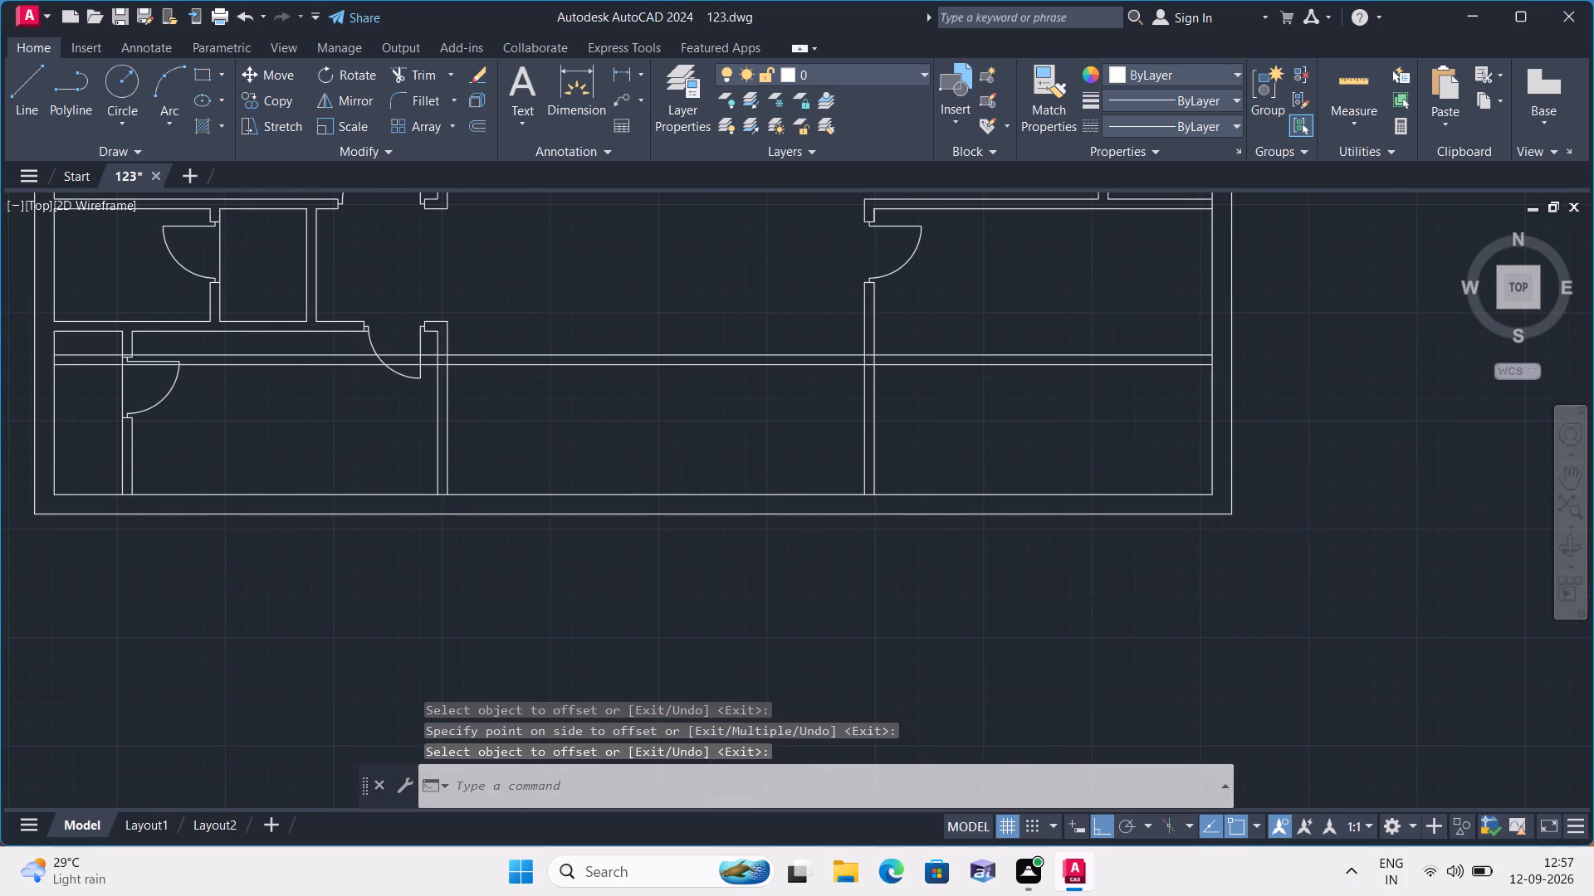
{"action": "type", "text": "trim"}
{"action": "key", "text": "space"}
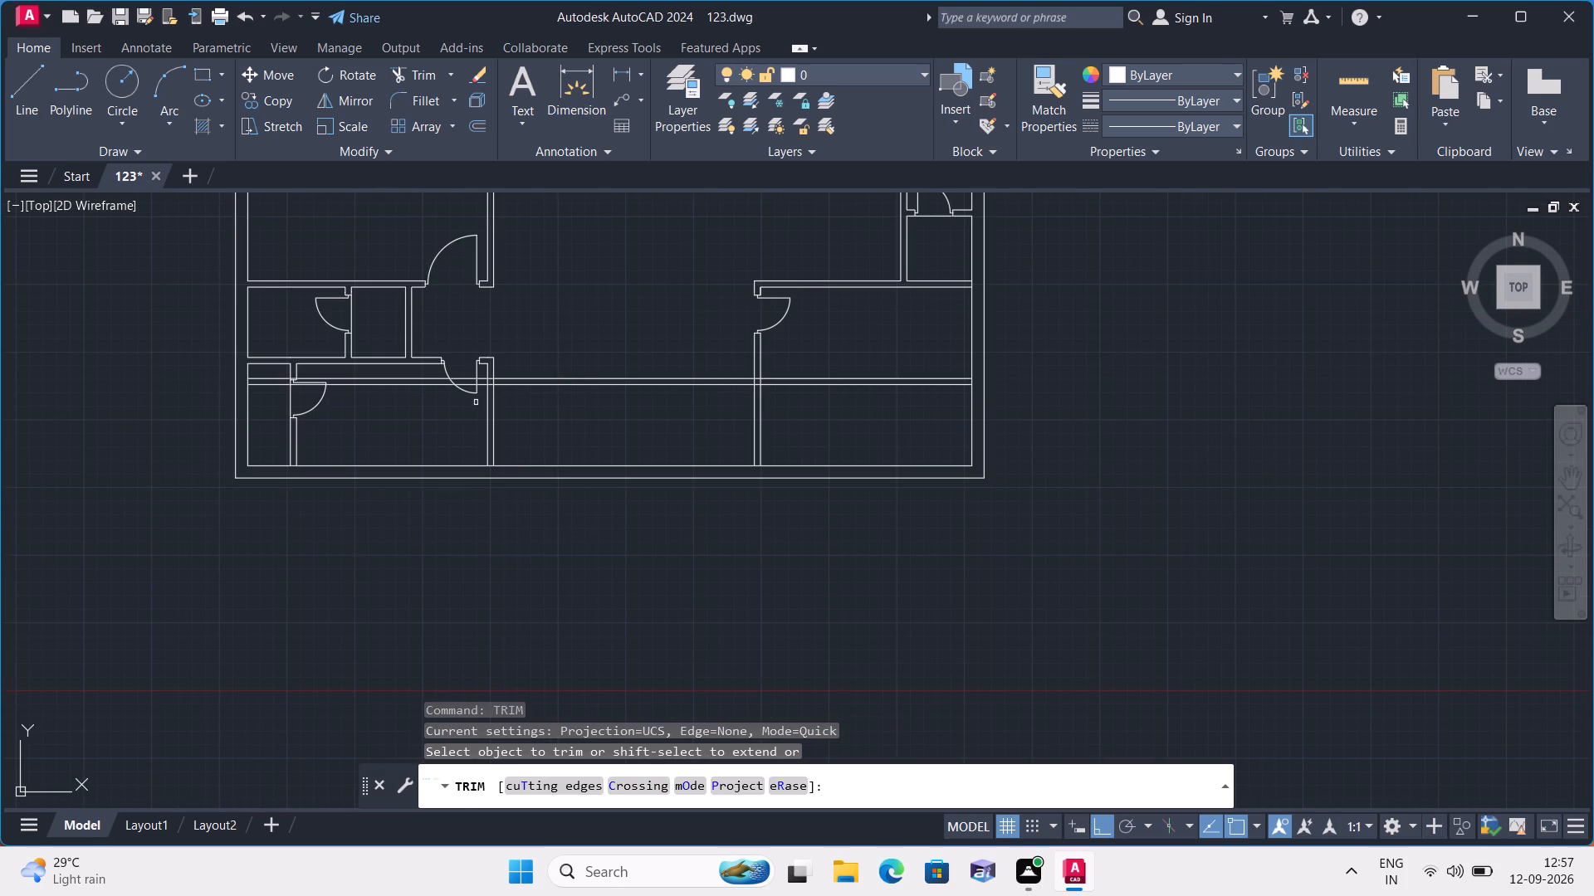
{"action": "left_click", "coordinate": [368, 377]}
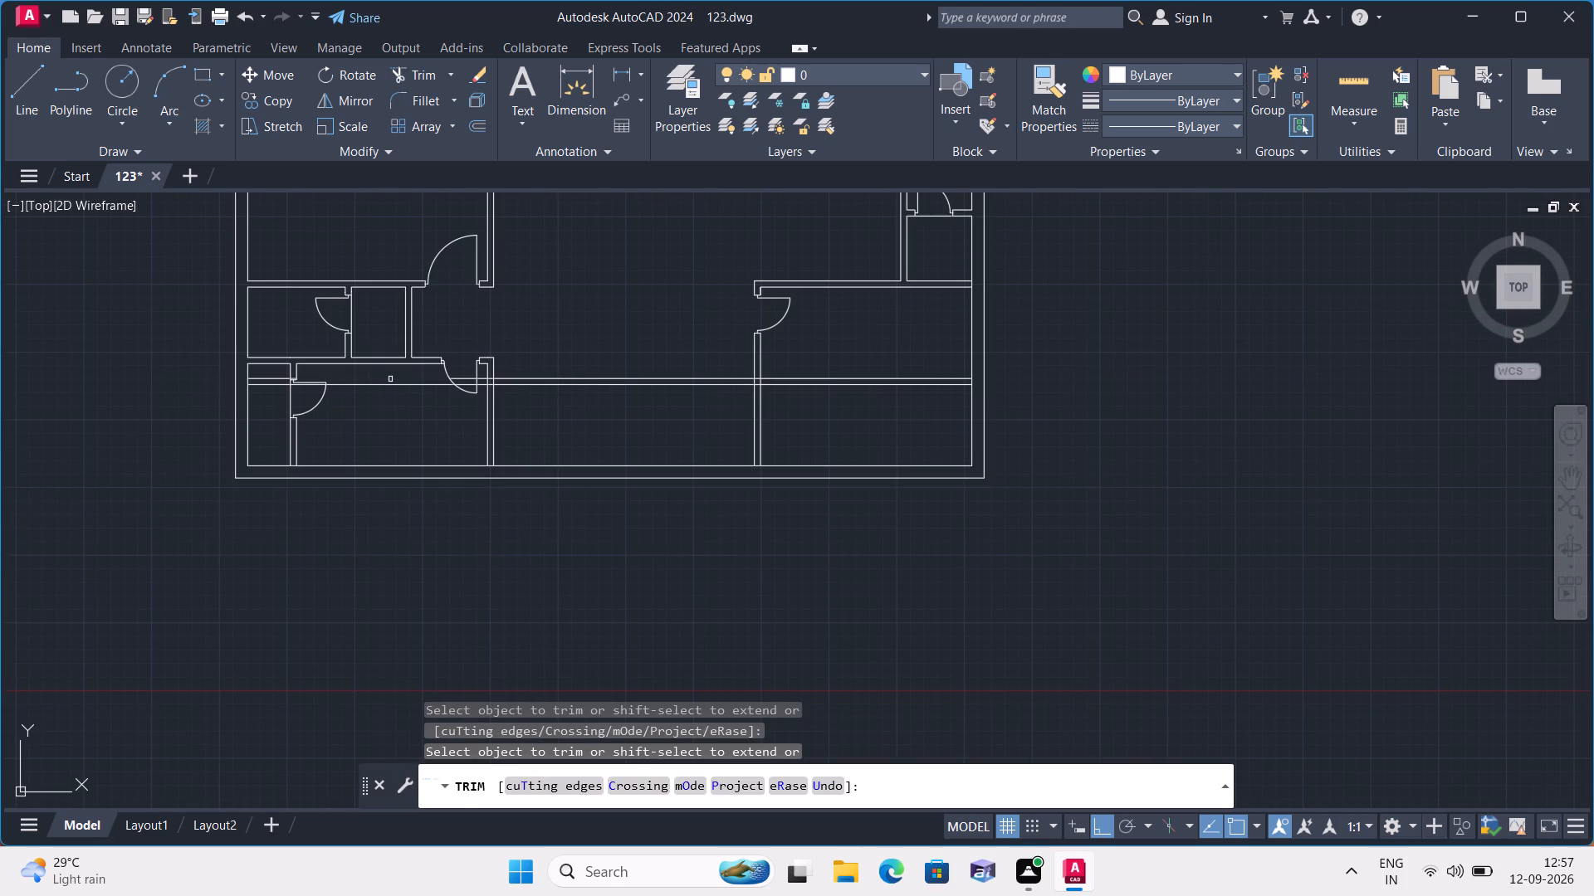
{"action": "left_click", "coordinate": [394, 382]}
{"action": "scroll", "coordinate": [262, 381], "scroll_direction": "up", "scroll_amount": 2}
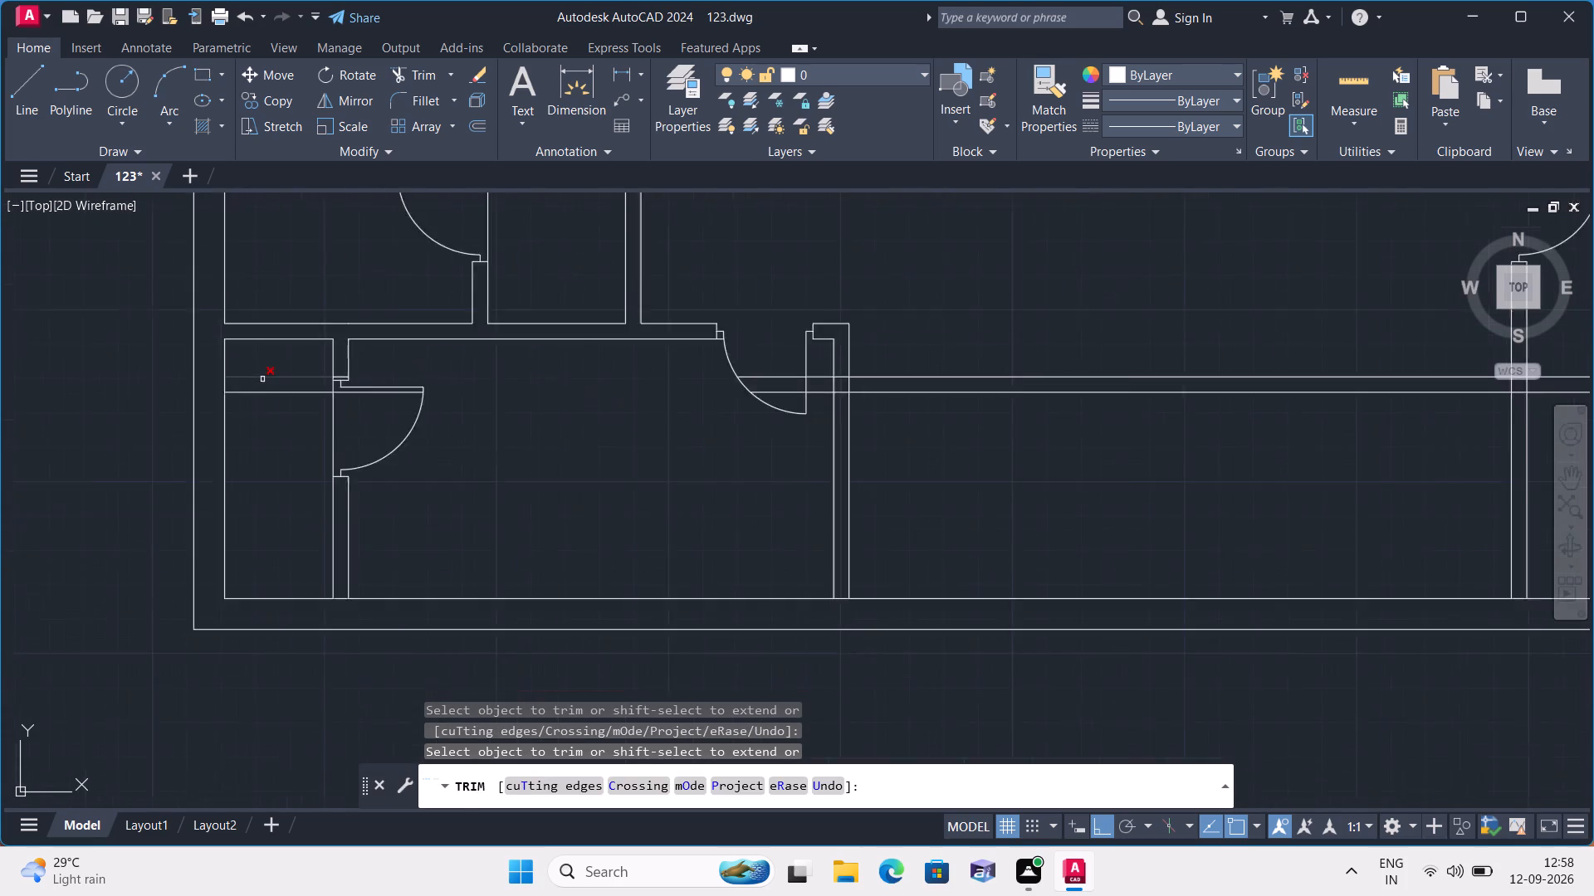
{"action": "scroll", "coordinate": [262, 379], "scroll_direction": "up", "scroll_amount": 1}
{"action": "left_click", "coordinate": [262, 373]}
{"action": "left_click", "coordinate": [266, 398]}
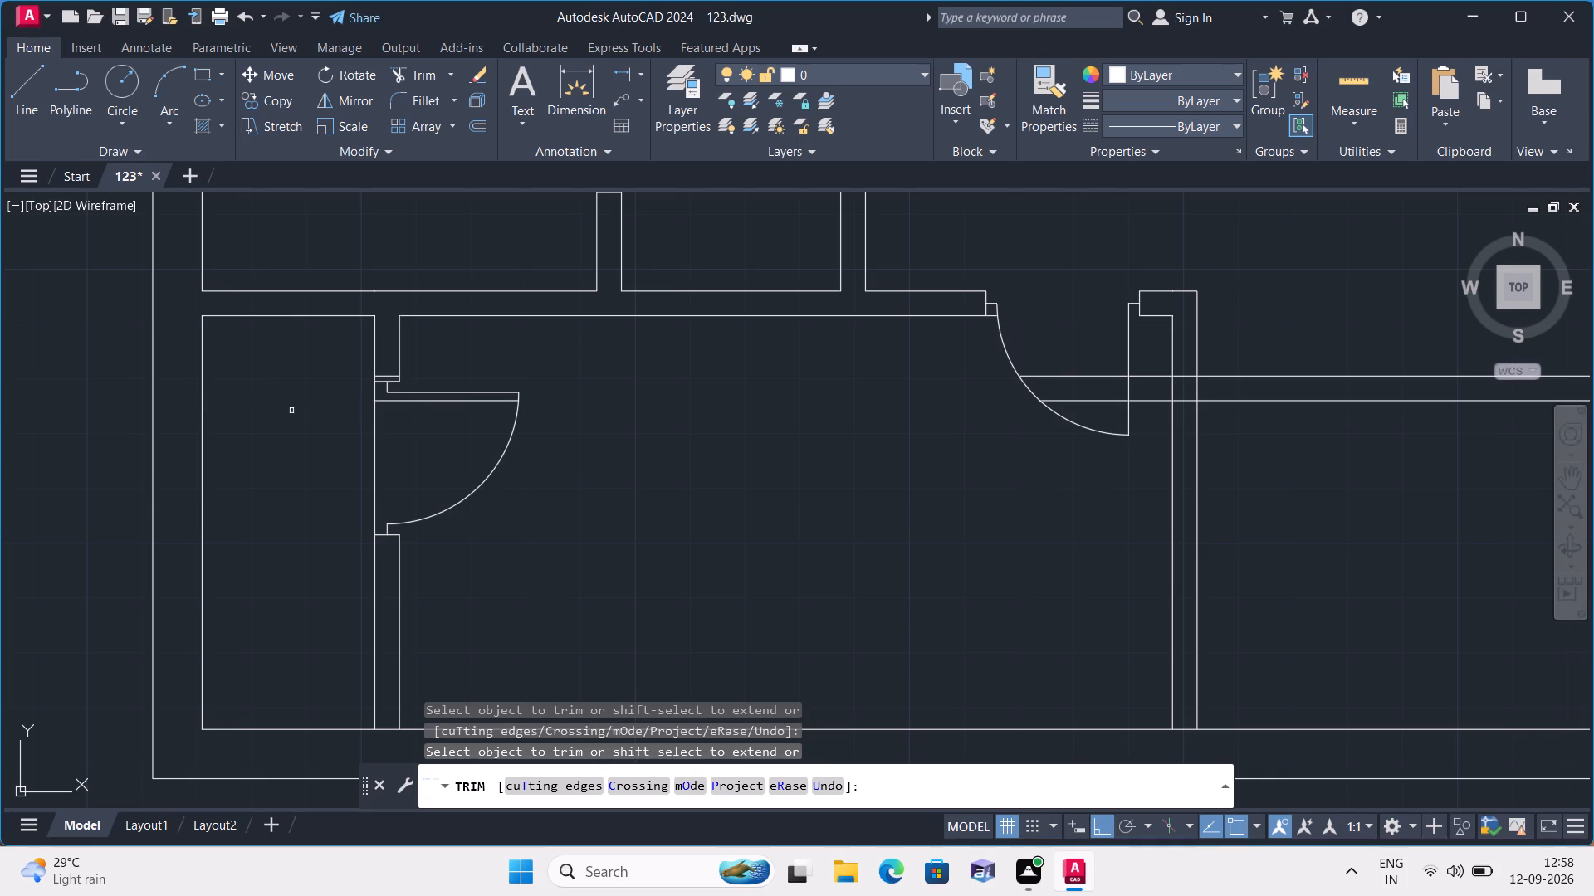
{"action": "left_click", "coordinate": [486, 402]}
Trim the partition lines across the bottom-left room's entrance door and right-hand wall, and open the wall face between them at the junction.
{"action": "scroll", "coordinate": [775, 436], "scroll_direction": "down", "scroll_amount": 2}
{"action": "scroll", "coordinate": [922, 422], "scroll_direction": "up", "scroll_amount": 3}
{"action": "left_click", "coordinate": [868, 361]}
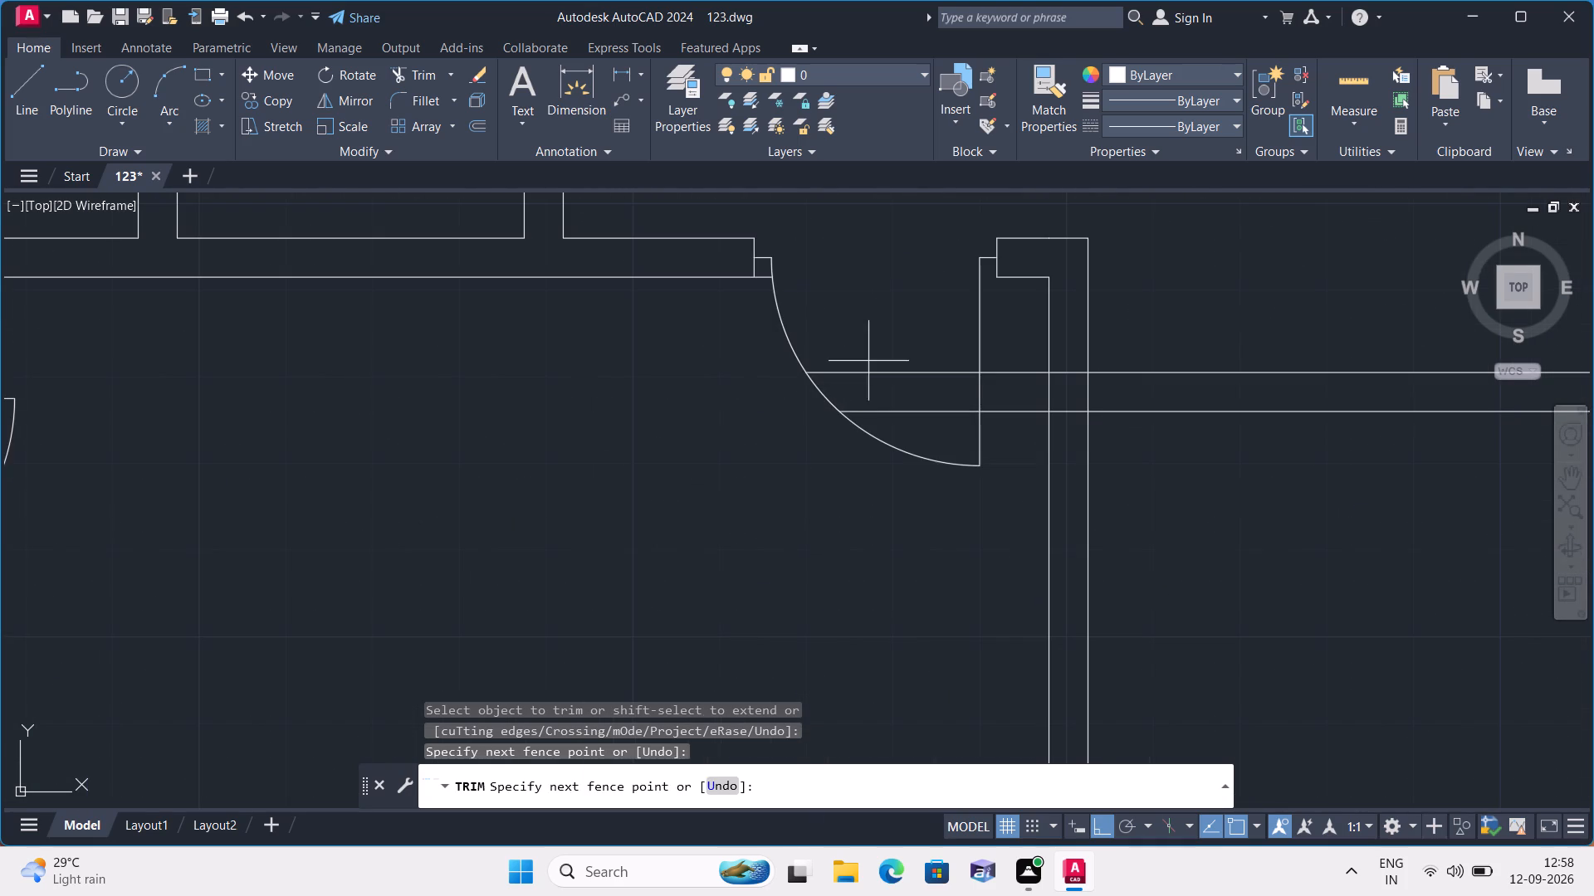
{"action": "left_click", "coordinate": [925, 425]}
{"action": "left_click_drag", "start_coordinate": [1029, 362], "coordinate": [1033, 388]}
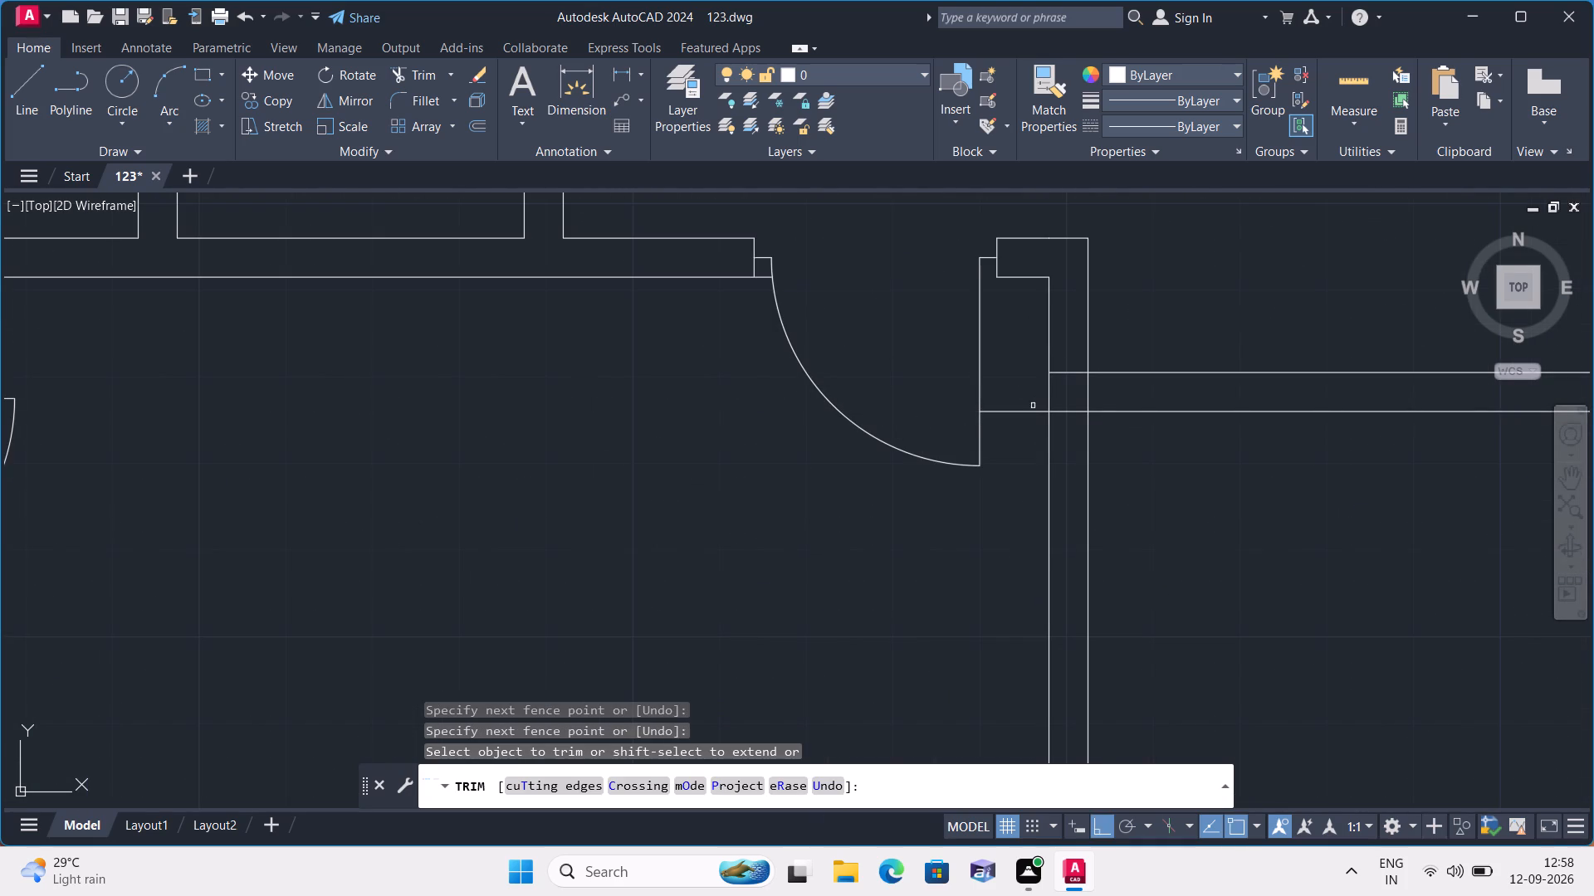
{"action": "left_click", "coordinate": [1032, 414]}
{"action": "left_click_drag", "start_coordinate": [1066, 363], "coordinate": [1068, 403]}
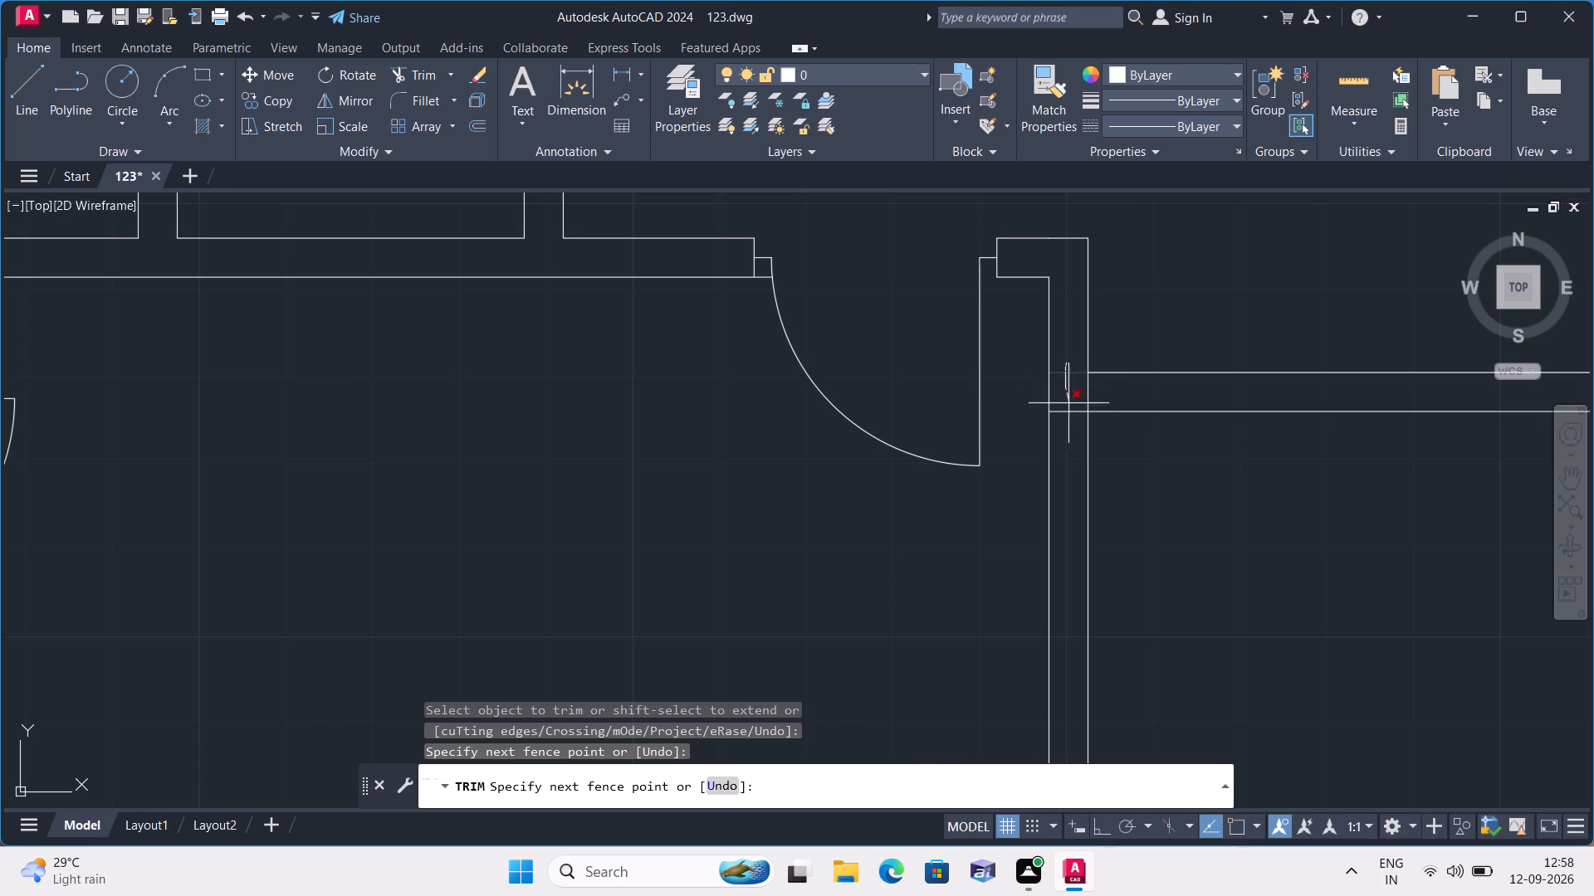
{"action": "left_click_drag", "start_coordinate": [1068, 403], "coordinate": [1073, 420]}
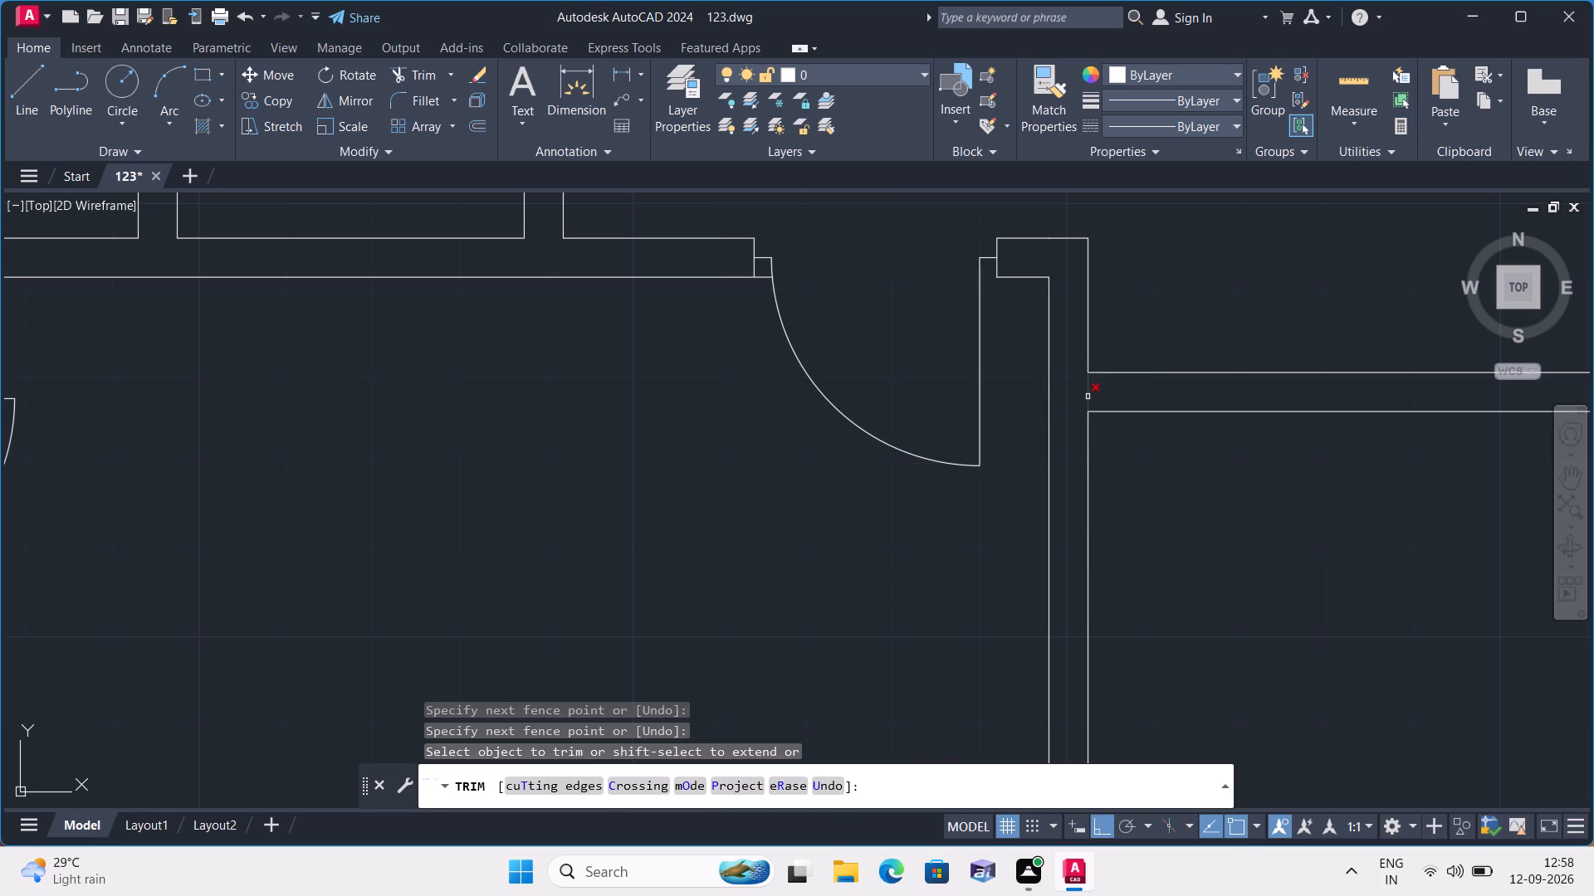
{"action": "left_click", "coordinate": [1088, 397]}
Trim the partition lines out of the bottom-right room and its left wall, ending the partition at the central room's right side.
{"action": "scroll", "coordinate": [1072, 396], "scroll_direction": "down", "scroll_amount": 3}
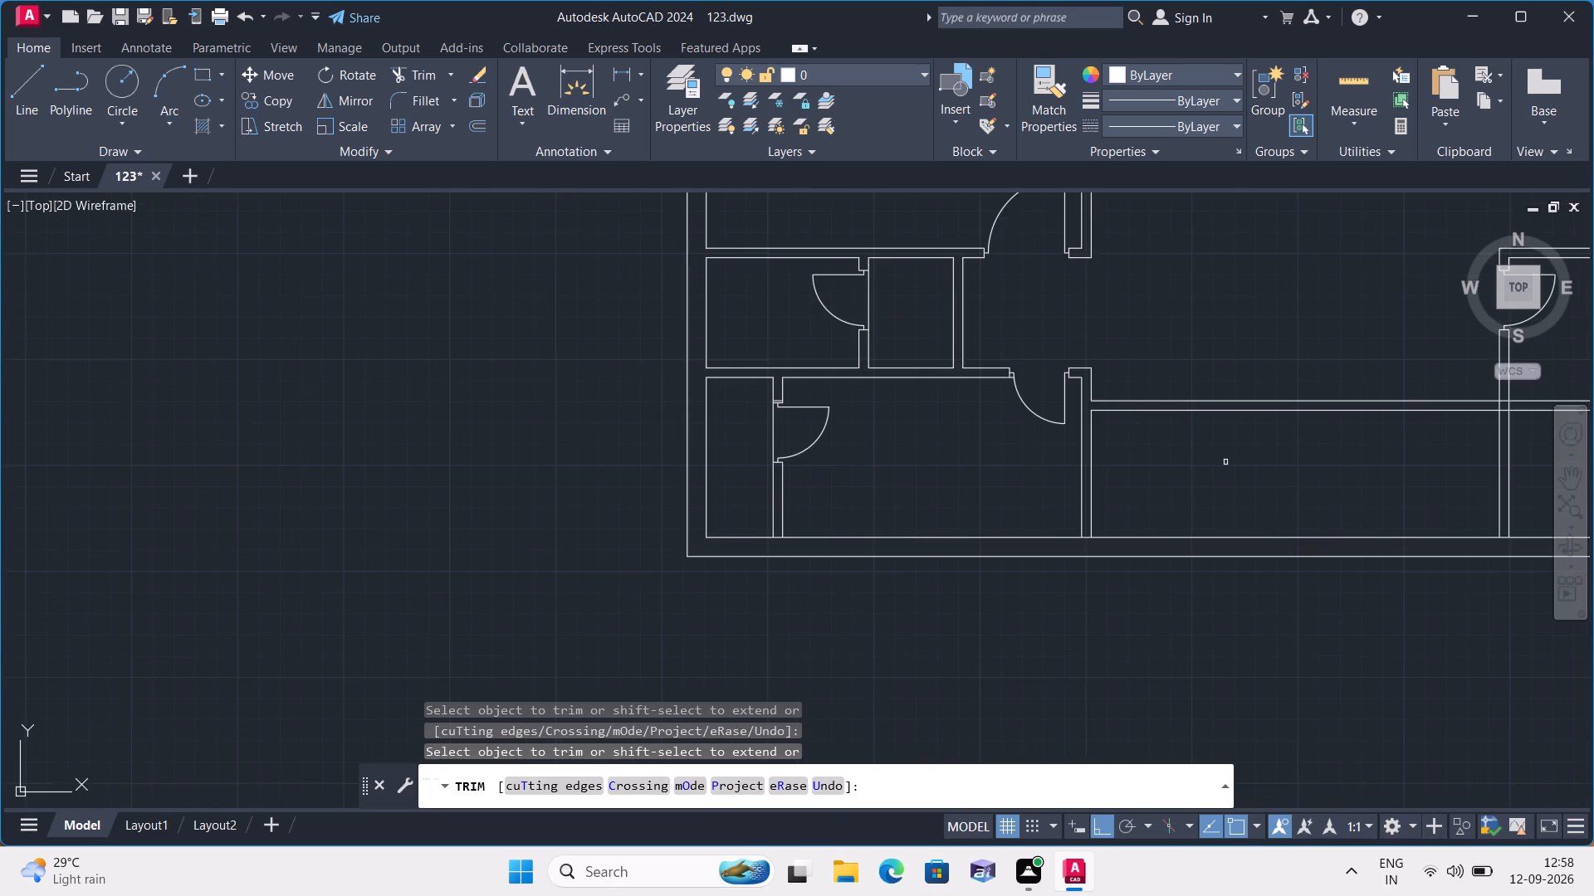
{"action": "middle_click_drag", "start_coordinate": [1195, 475], "coordinate": [977, 485]}
{"action": "scroll", "coordinate": [1193, 475], "scroll_direction": "down", "scroll_amount": 1}
{"action": "scroll", "coordinate": [1420, 402], "scroll_direction": "up", "scroll_amount": 2}
{"action": "left_click", "coordinate": [1068, 445]}
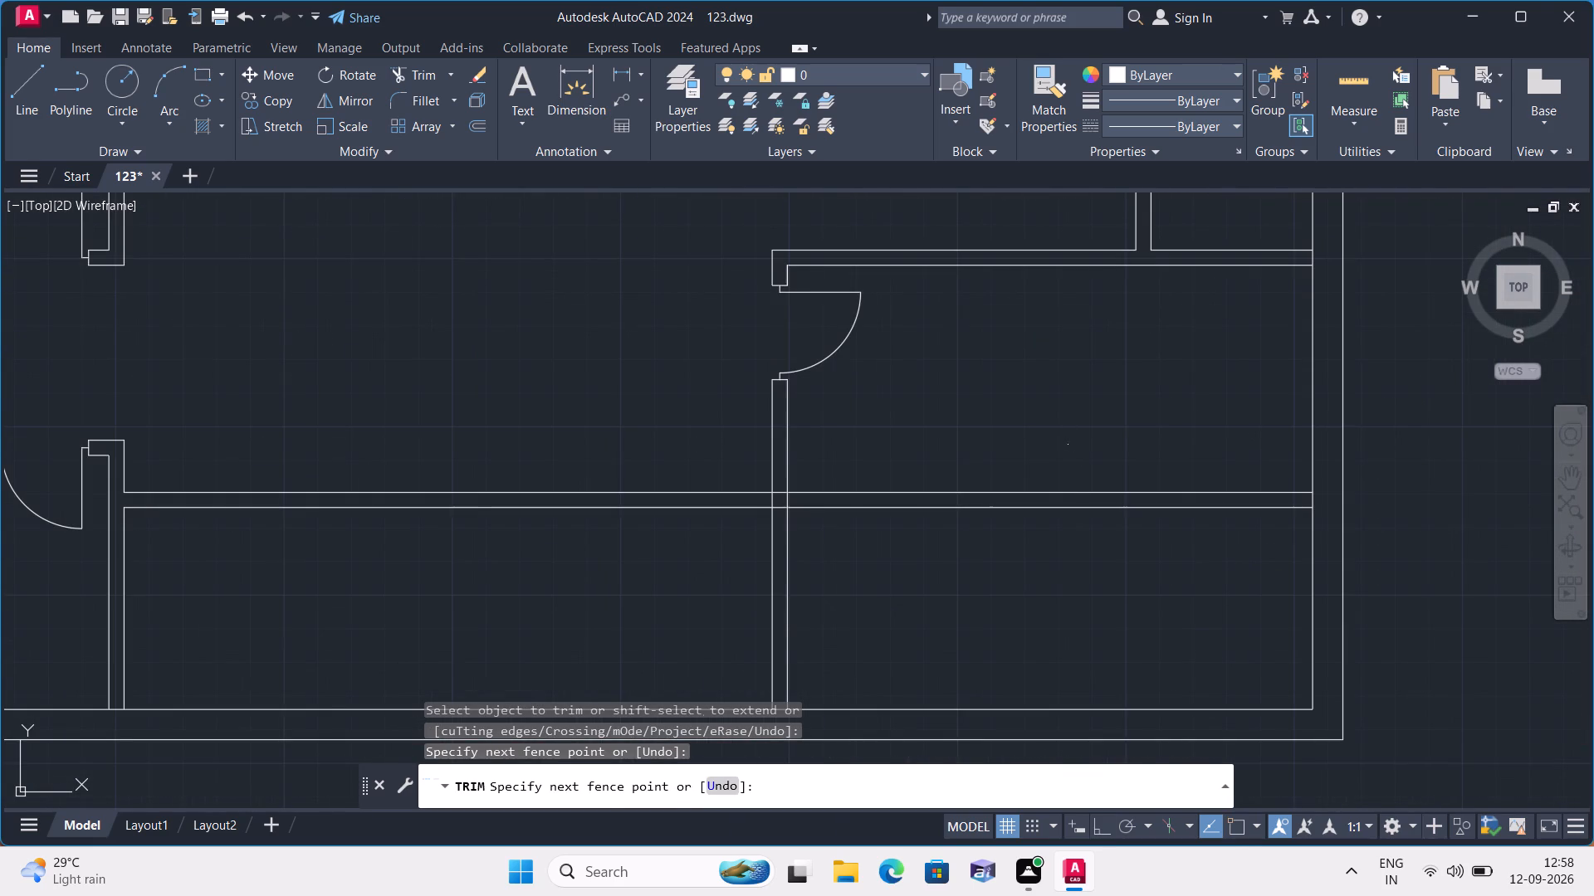
{"action": "left_click", "coordinate": [1091, 538]}
{"action": "scroll", "coordinate": [774, 493], "scroll_direction": "up", "scroll_amount": 4}
{"action": "left_click_drag", "start_coordinate": [781, 455], "coordinate": [802, 512]}
{"action": "left_click", "coordinate": [801, 586]}
{"action": "left_click", "coordinate": [795, 555]}
{"action": "scroll", "coordinate": [795, 555], "scroll_direction": "down", "scroll_amount": 3}
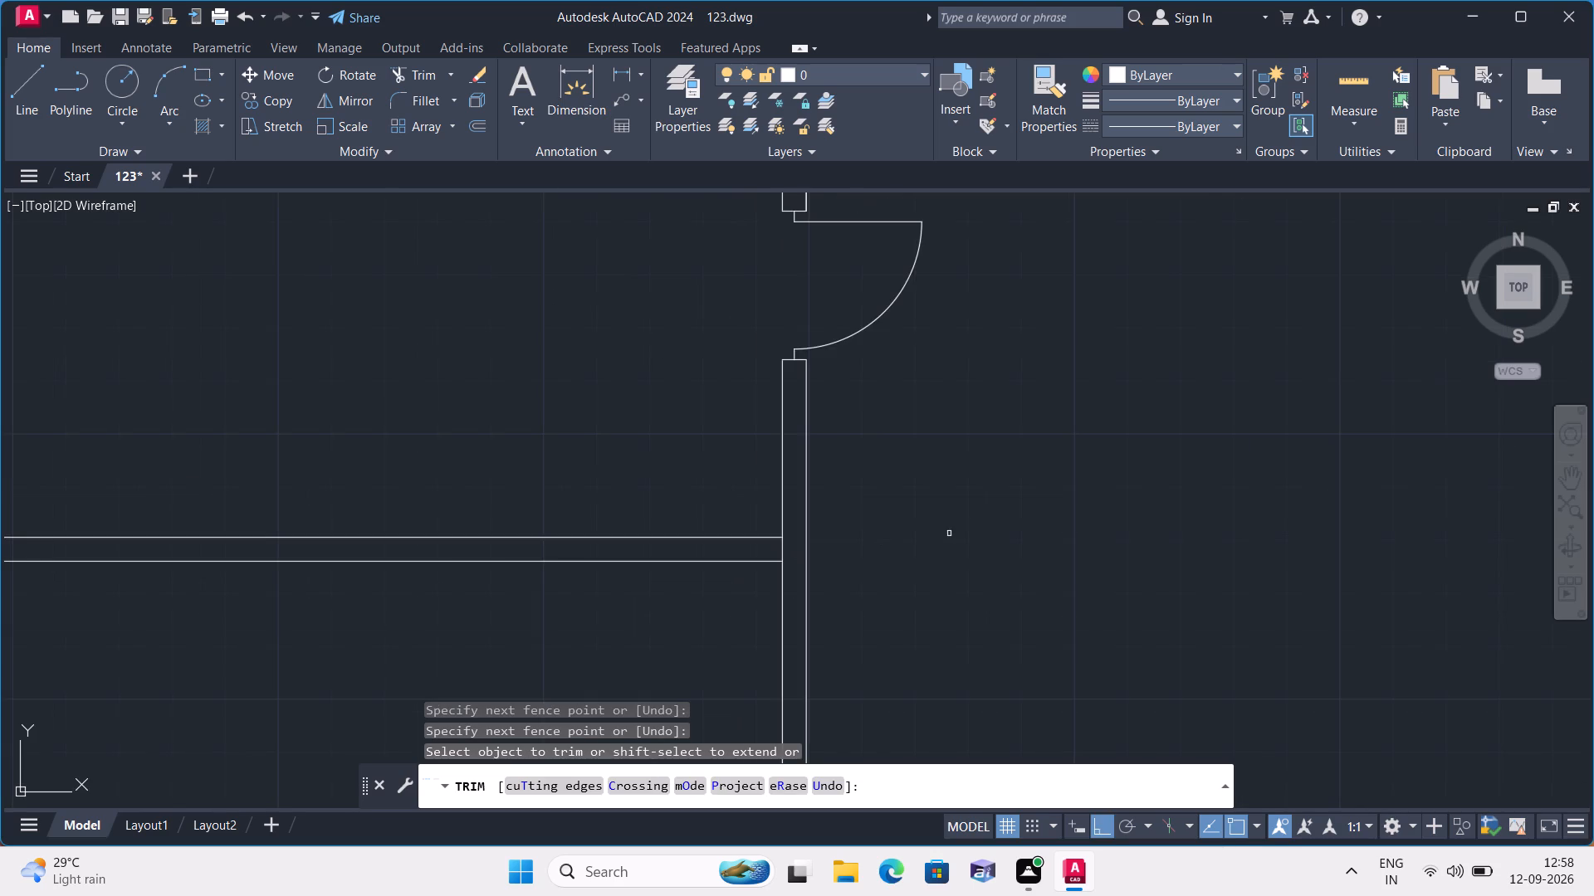
{"action": "scroll", "coordinate": [960, 530], "scroll_direction": "down", "scroll_amount": 1}
{"action": "key", "text": "Escape"}
Draw a line 1' leftward along the partition's lower face from its right end, continuing across the wall thickness to form a door jamb.
{"action": "type", "text": "l"}
{"action": "key", "text": "space"}
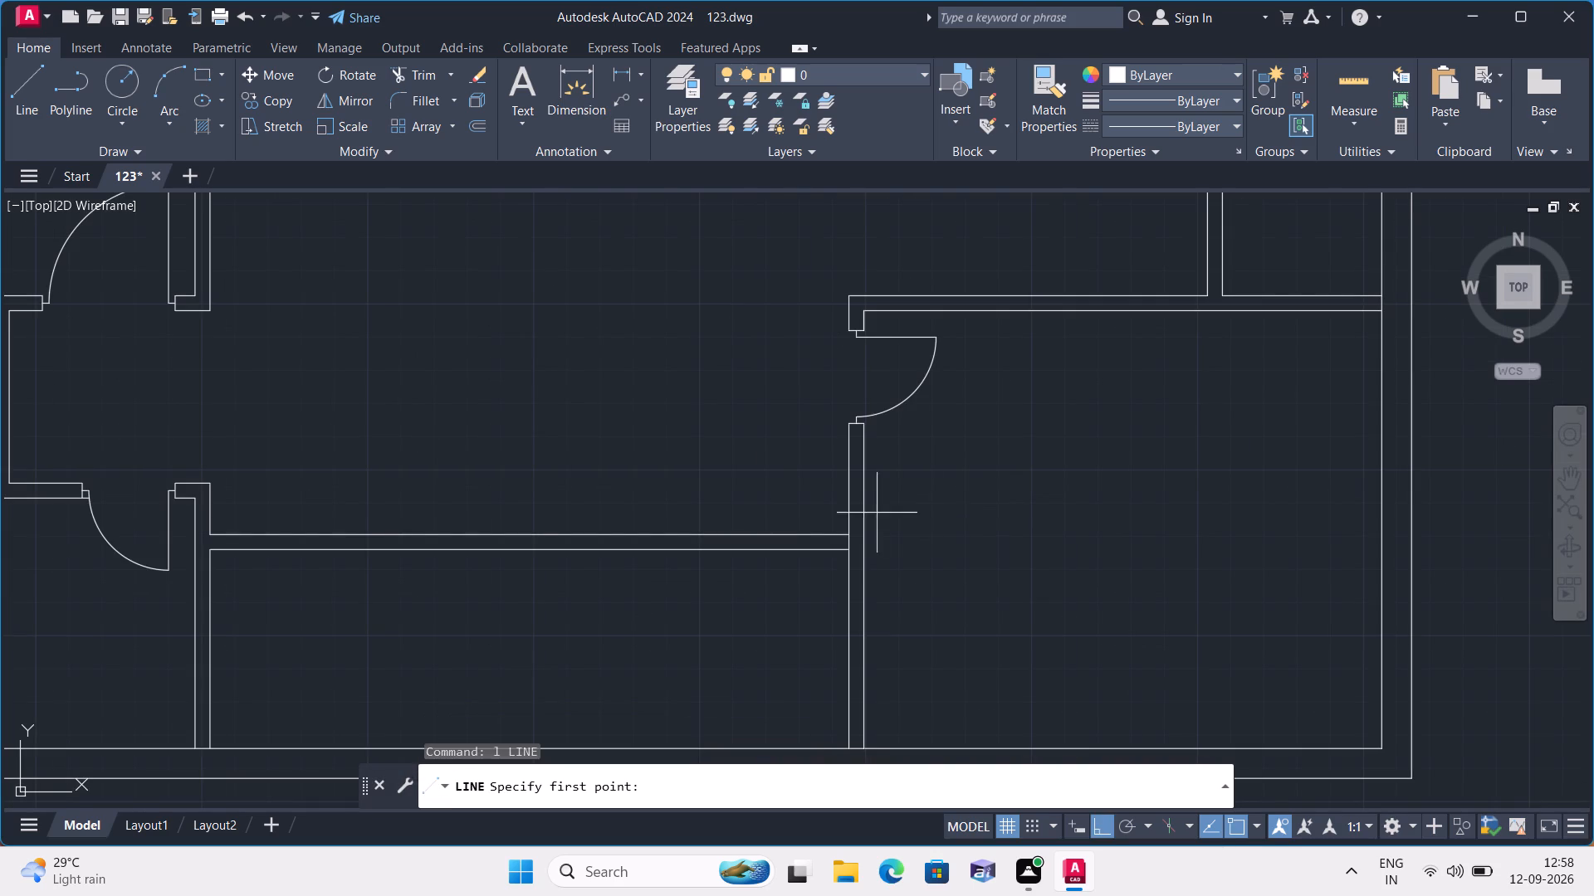
{"action": "scroll", "coordinate": [852, 534], "scroll_direction": "up", "scroll_amount": 1}
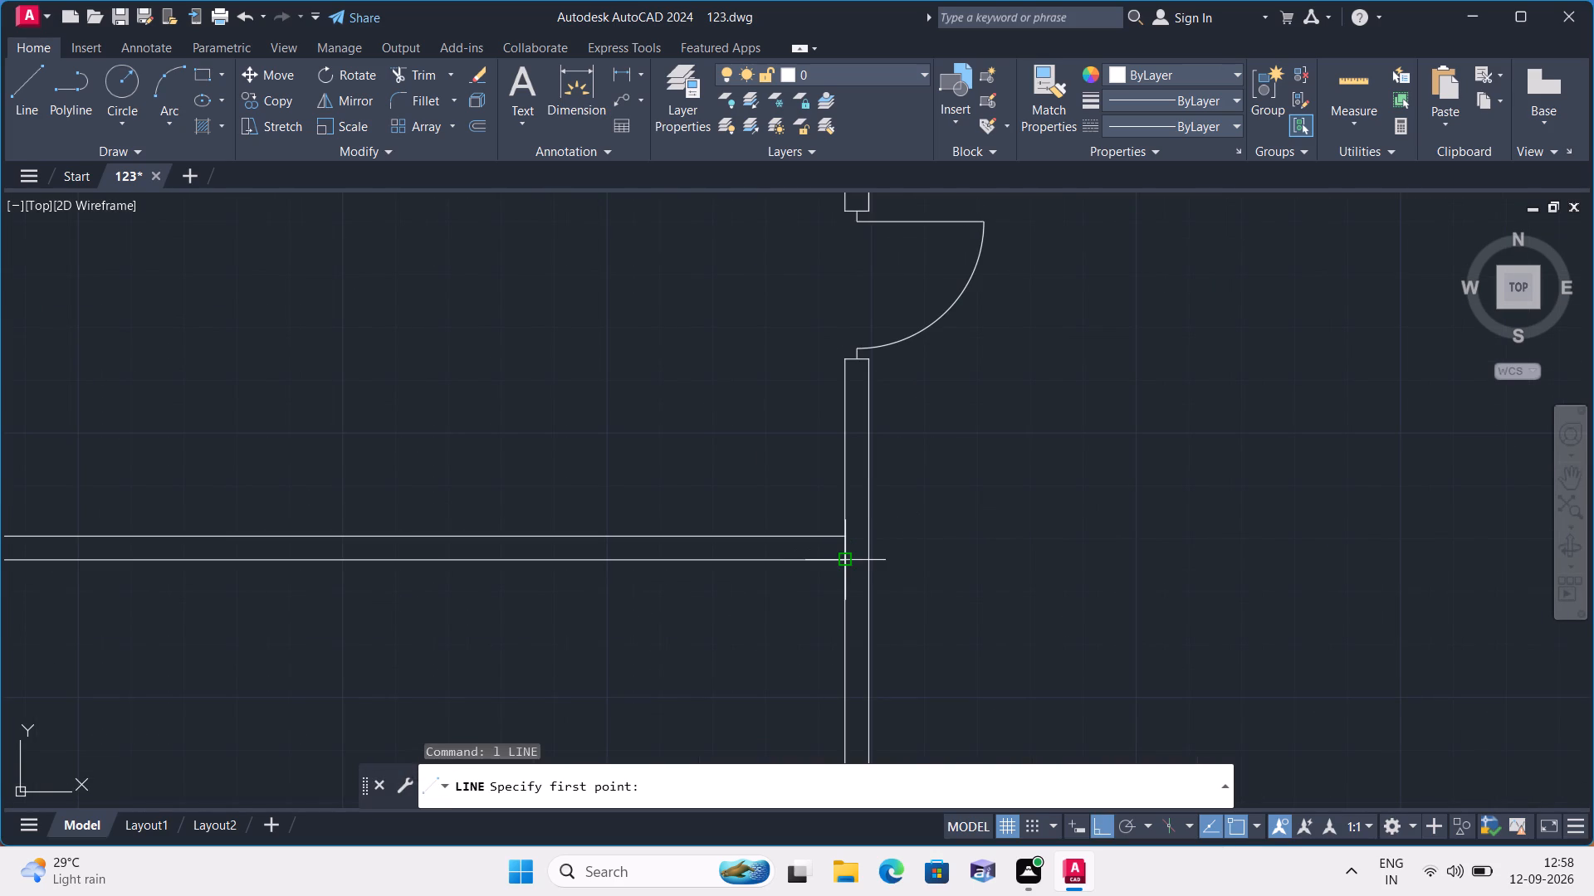
{"action": "left_click", "coordinate": [848, 562]}
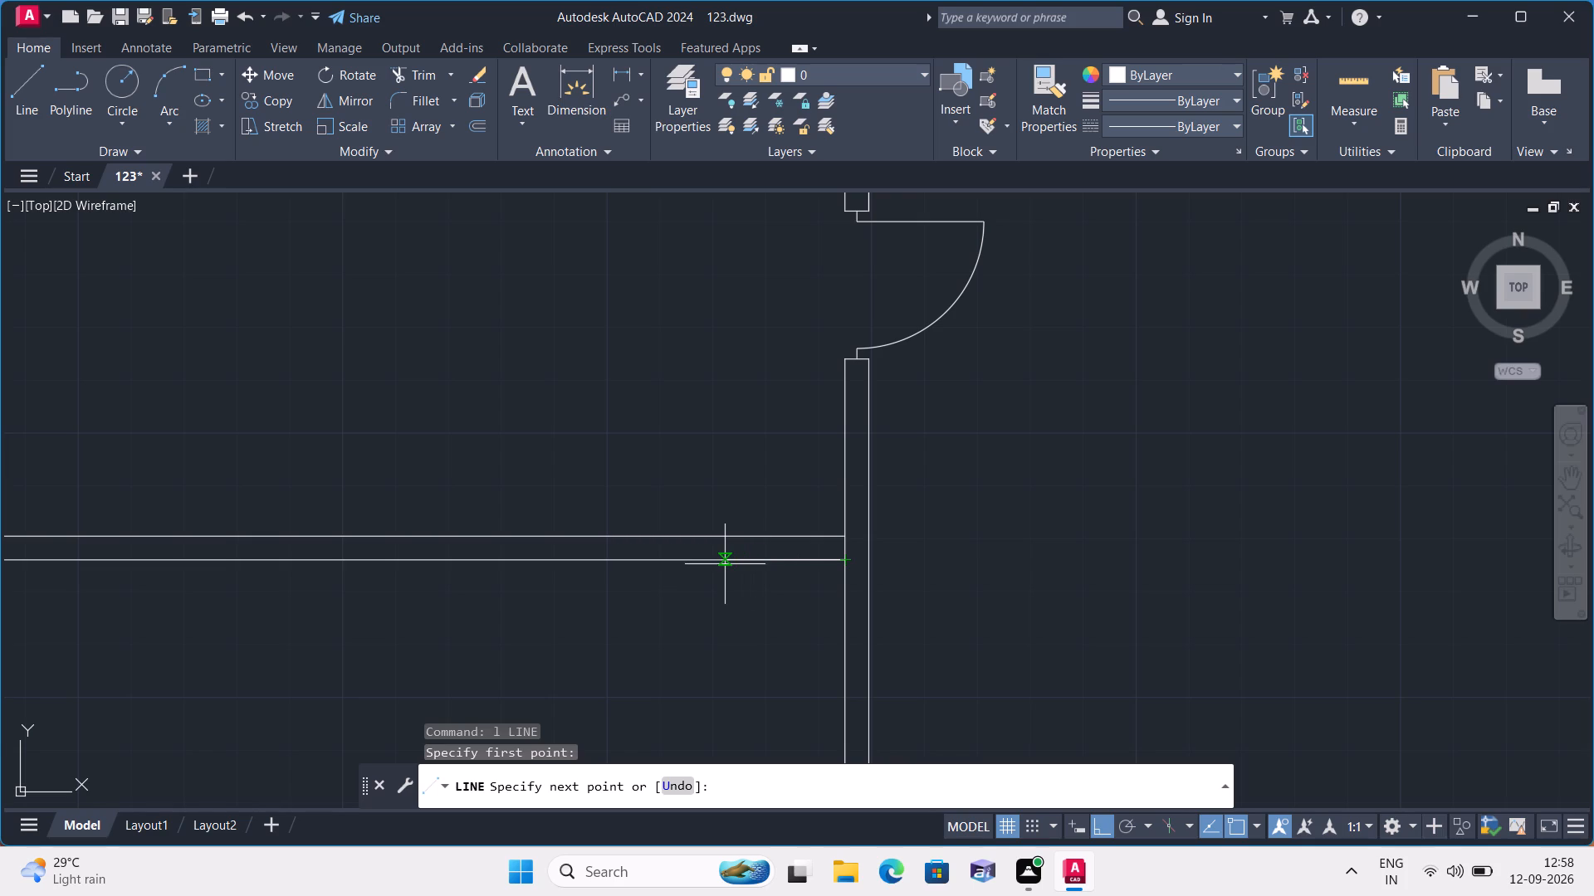
{"action": "key", "text": "1"}
{"action": "key", "text": "apostrophe"}
{"action": "key", "text": "space"}
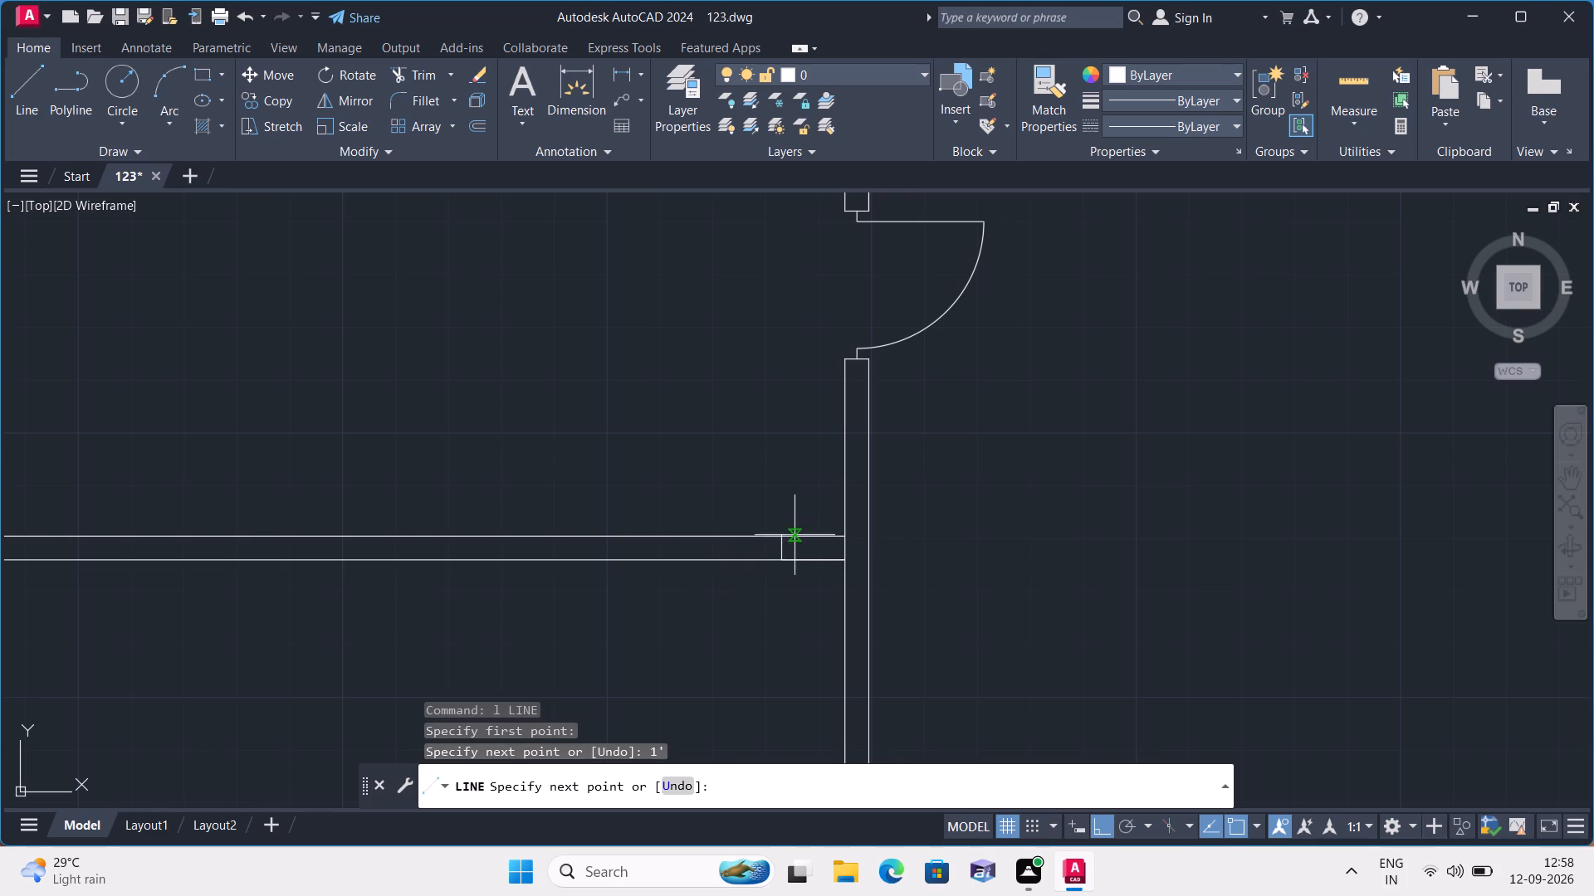
{"action": "left_click", "coordinate": [780, 534]}
{"action": "key", "text": "space"}
Draw a line from the jamb's midpoint leftward in segments of 2", 2' and 2", ending up at the partition's upper face.
{"action": "key", "text": "space"}
{"action": "left_click", "coordinate": [778, 546]}
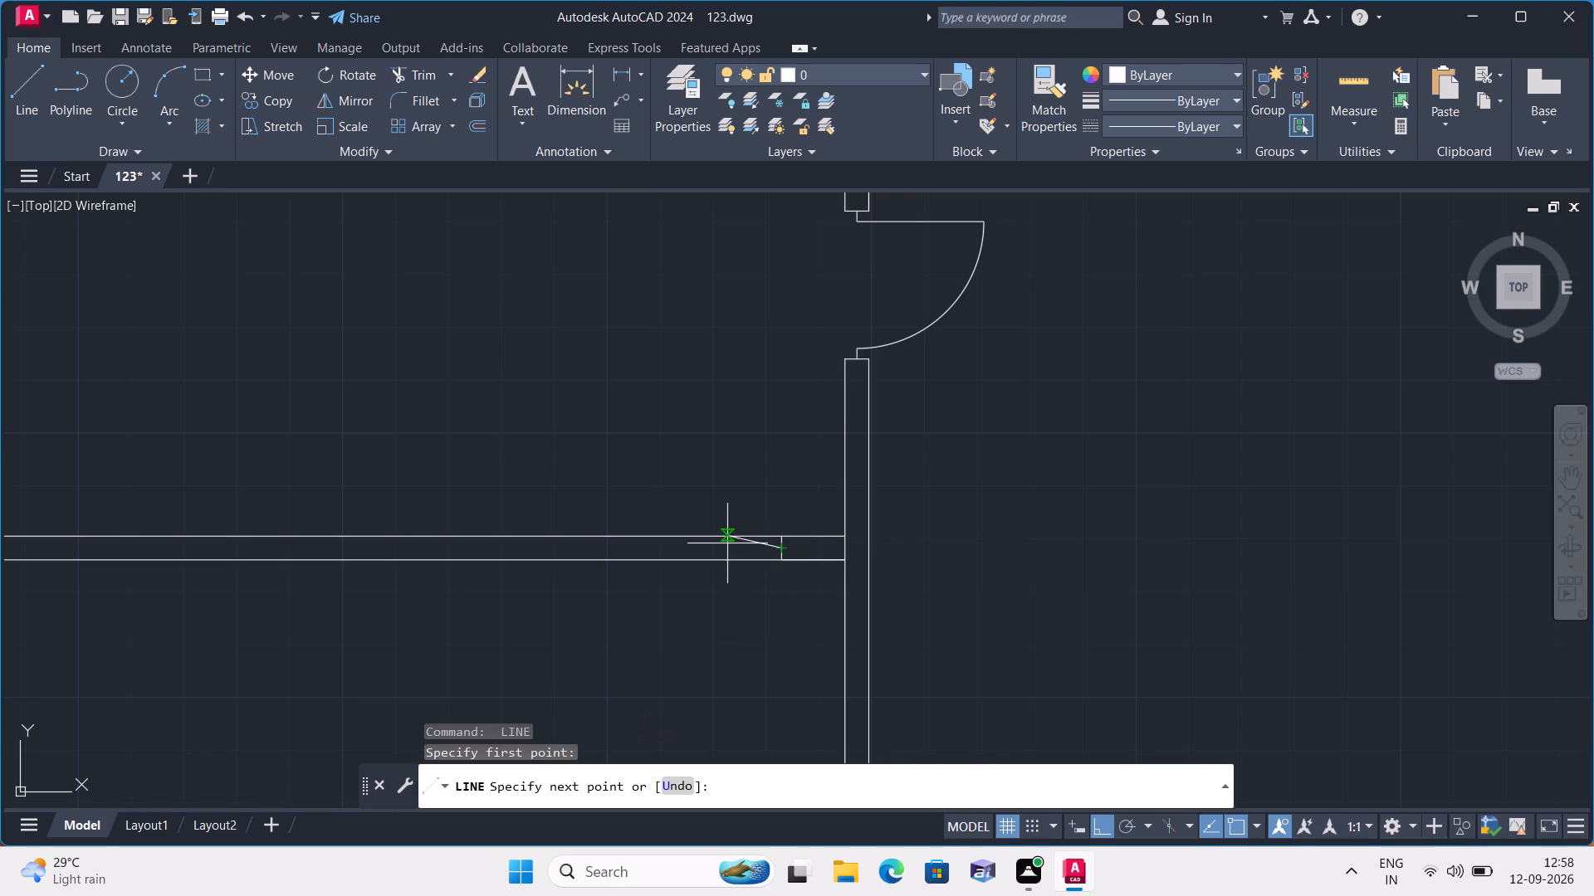
{"action": "type", "text": "2\""}
{"action": "key", "text": "space"}
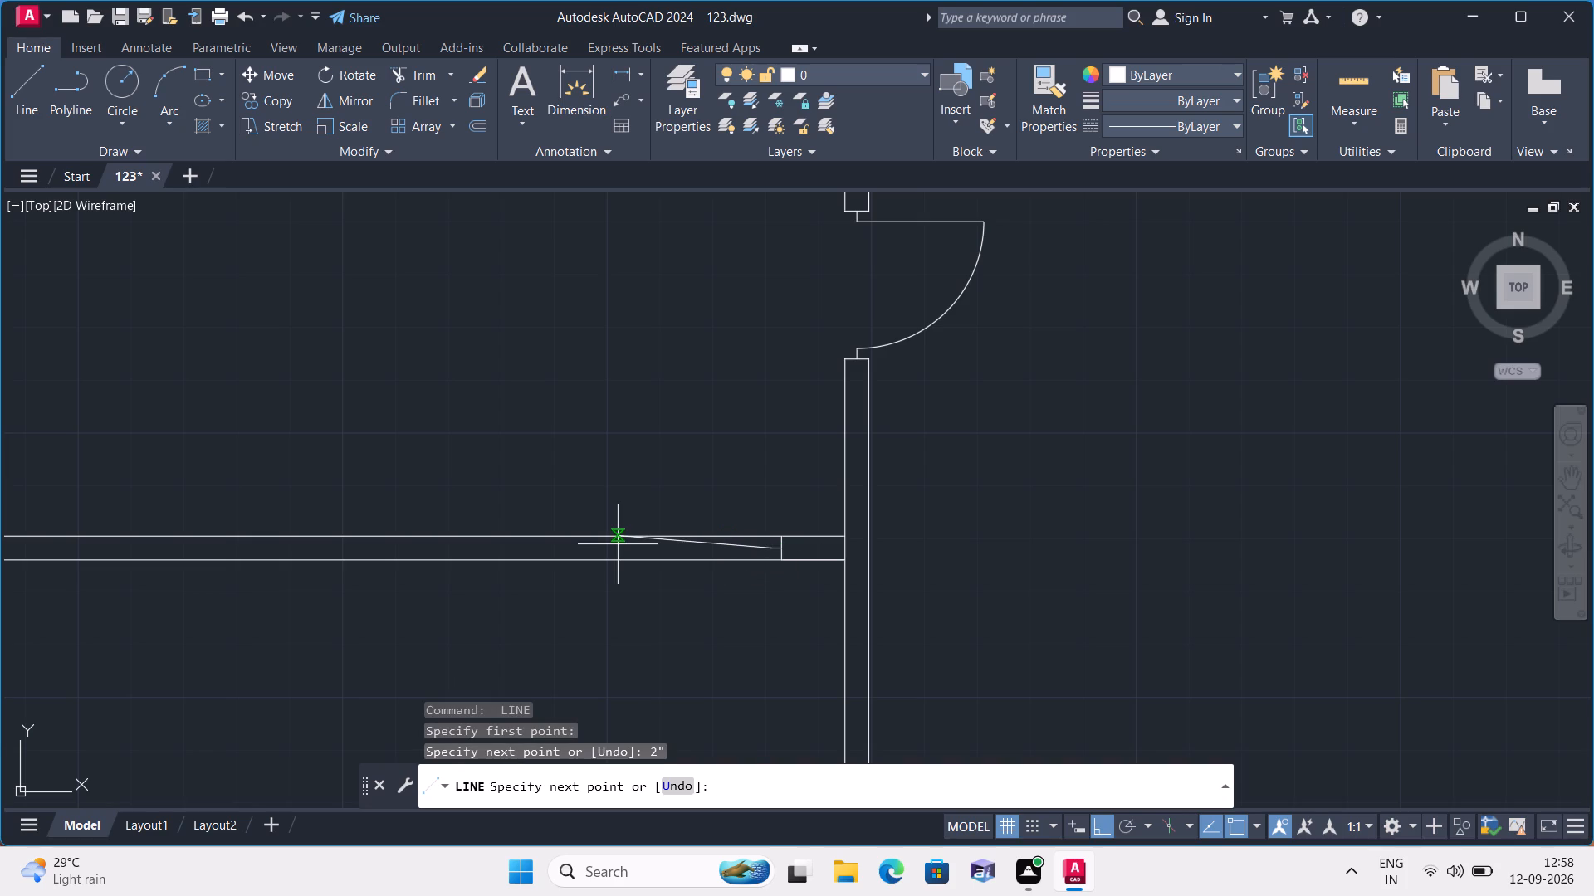
{"action": "type", "text": "2'"}
{"action": "key", "text": "space"}
{"action": "scroll", "coordinate": [618, 544], "scroll_direction": "up", "scroll_amount": 1}
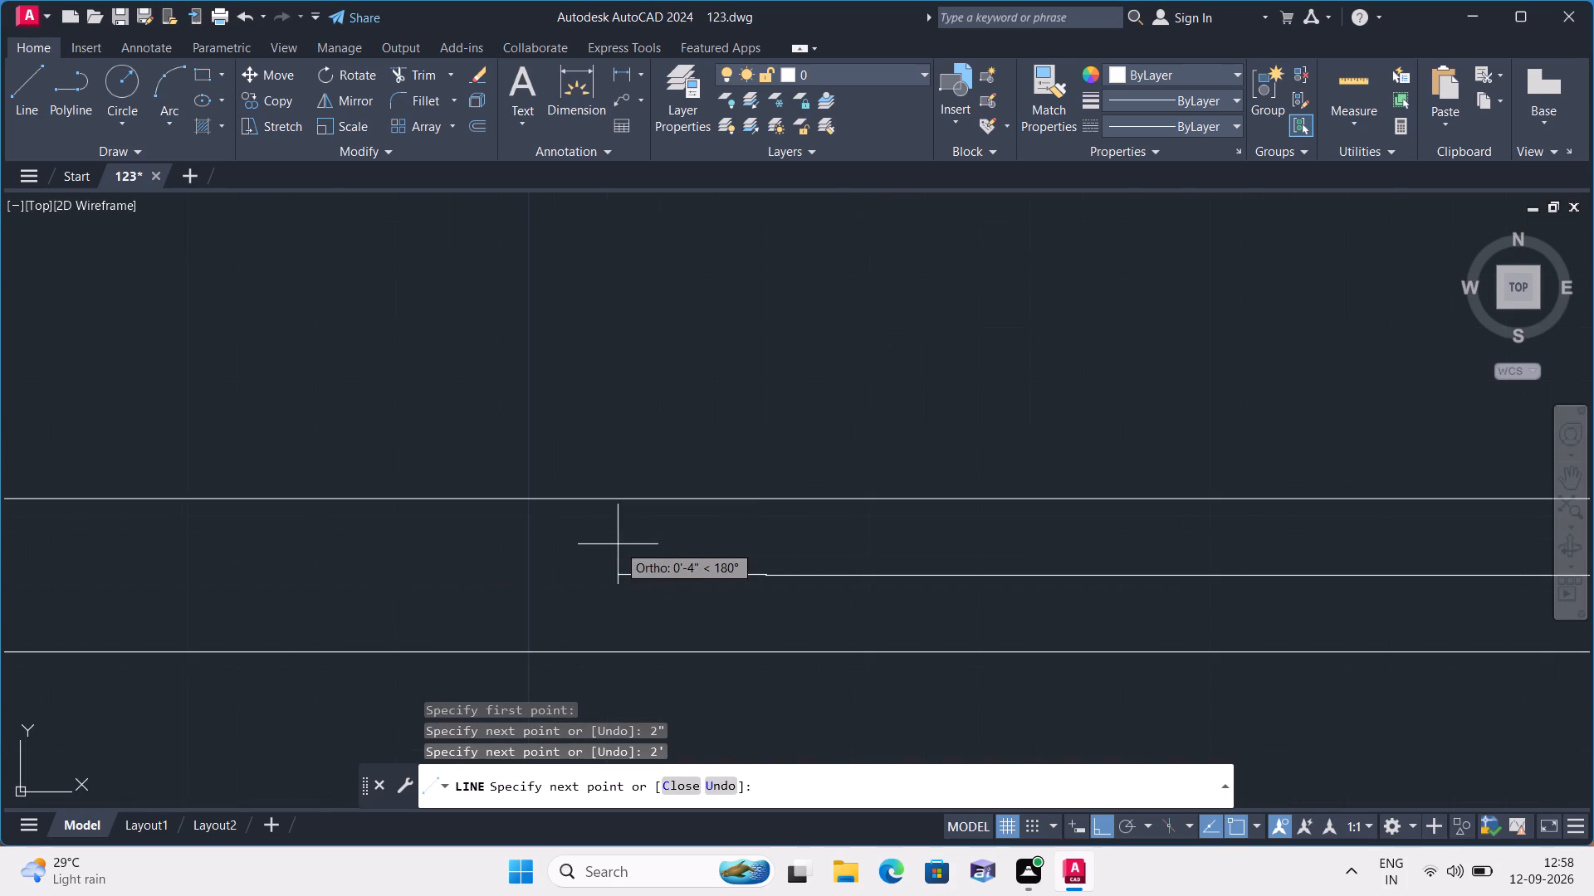
{"action": "type", "text": "2\""}
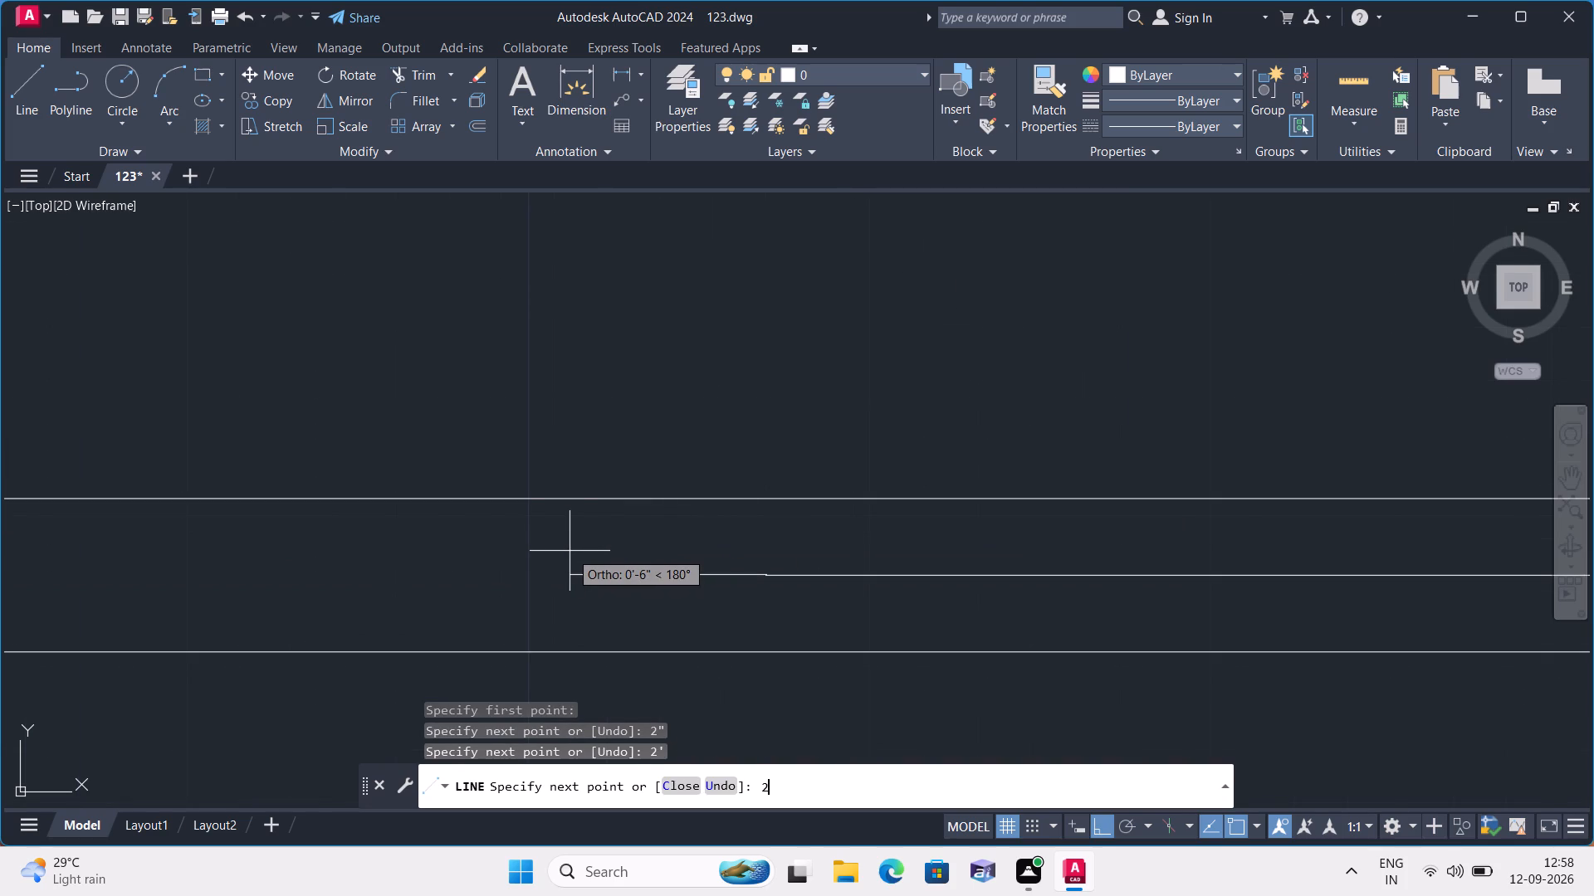
{"action": "key", "text": "space"}
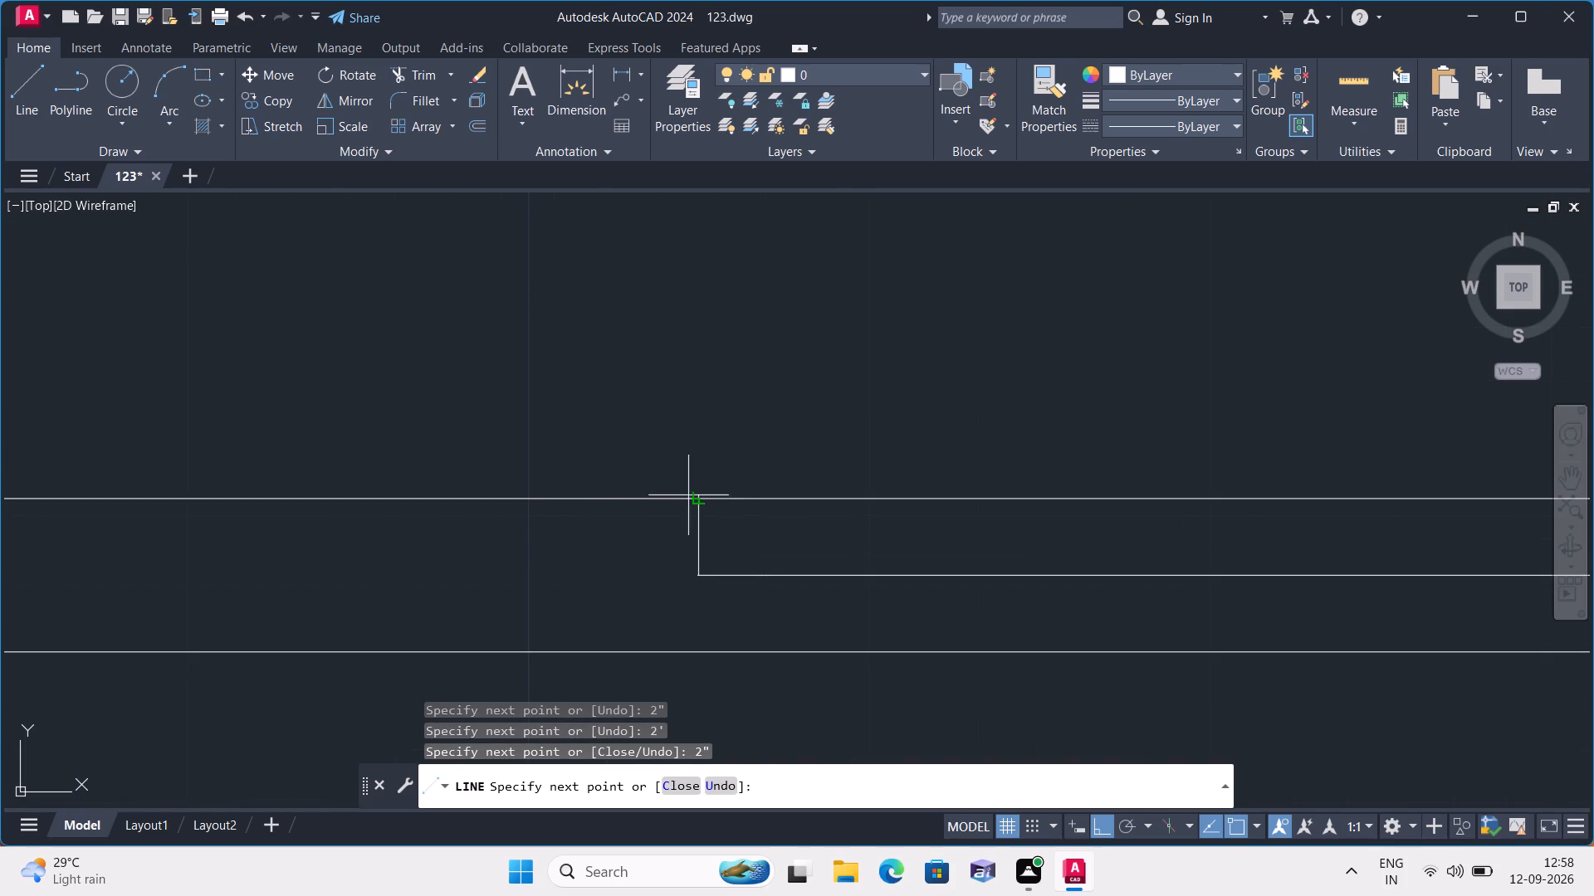
{"action": "left_click", "coordinate": [695, 497]}
{"action": "key", "text": "space"}
Draw the lower half of the door opening's left jamb, from the segment's left end down to the partition's lower face.
{"action": "key", "text": "space"}
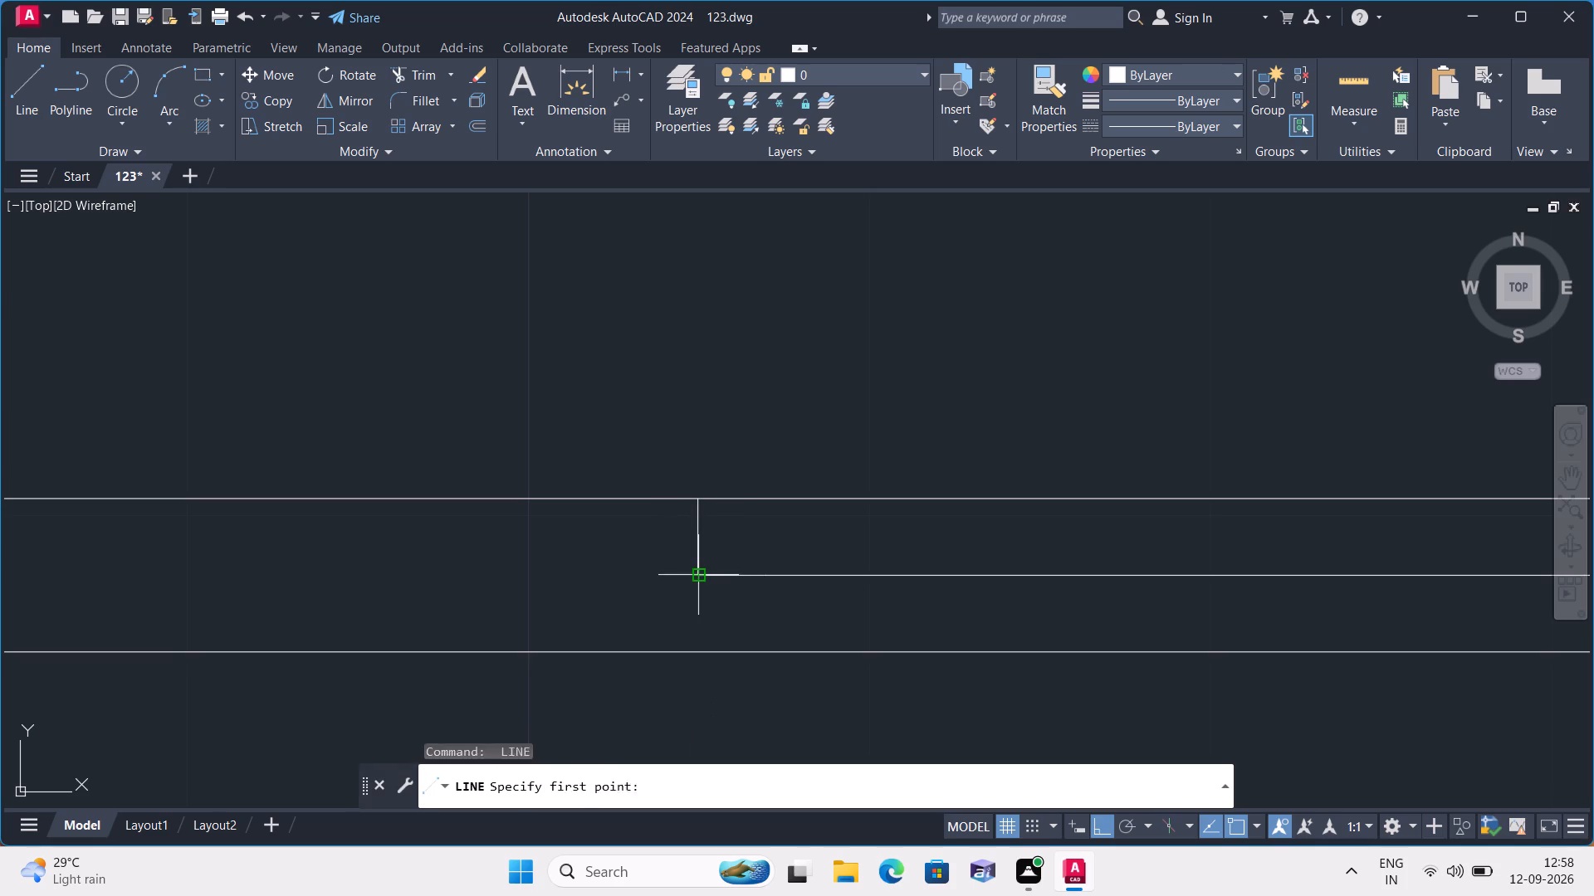
{"action": "left_click", "coordinate": [697, 572]}
{"action": "left_click", "coordinate": [697, 652]}
{"action": "key", "text": "space"}
Erase the 2' segment between the two frame stubs and the 1' helper line along the partition's lower face.
{"action": "scroll", "coordinate": [721, 606], "scroll_direction": "down", "scroll_amount": 1}
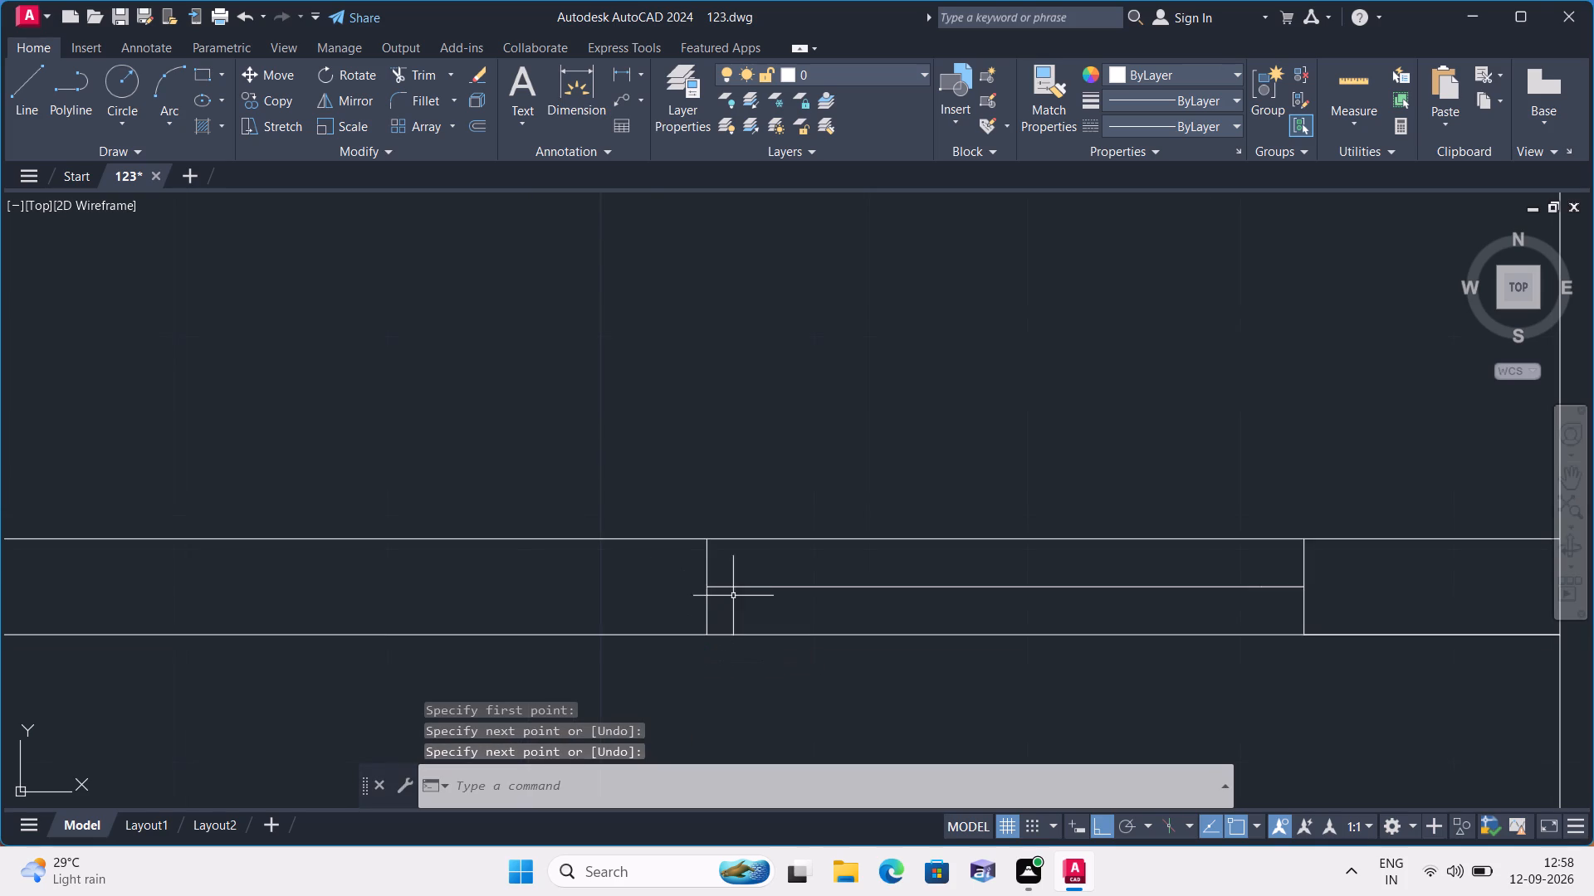
{"action": "scroll", "coordinate": [733, 596], "scroll_direction": "down", "scroll_amount": 1}
{"action": "left_click", "coordinate": [777, 592]}
{"action": "key", "text": "Delete"}
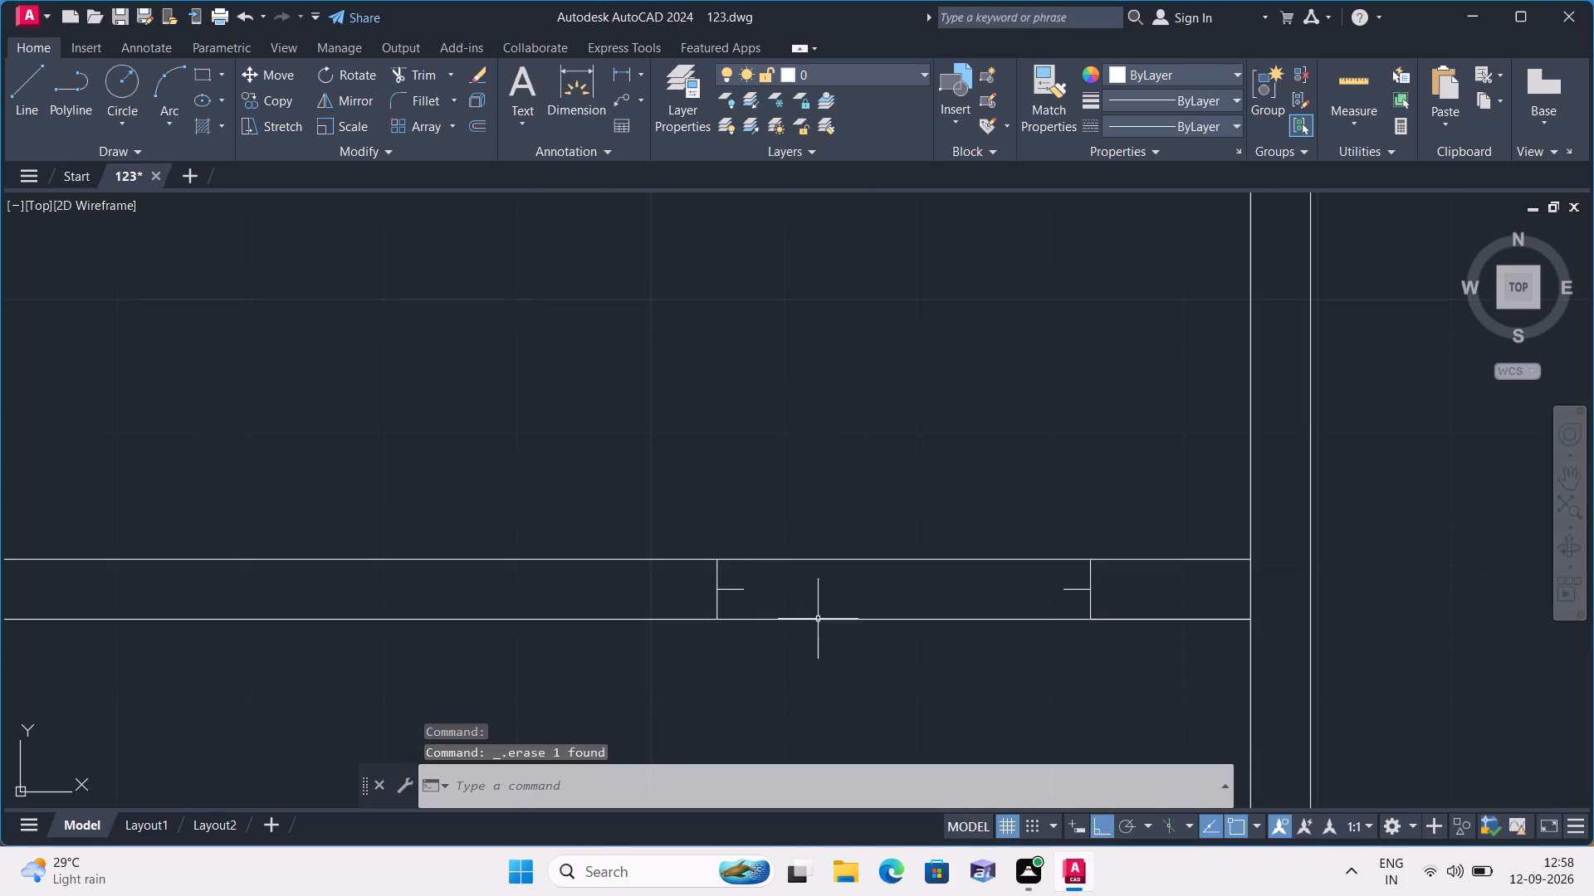
{"action": "scroll", "coordinate": [853, 624], "scroll_direction": "up", "scroll_amount": 1}
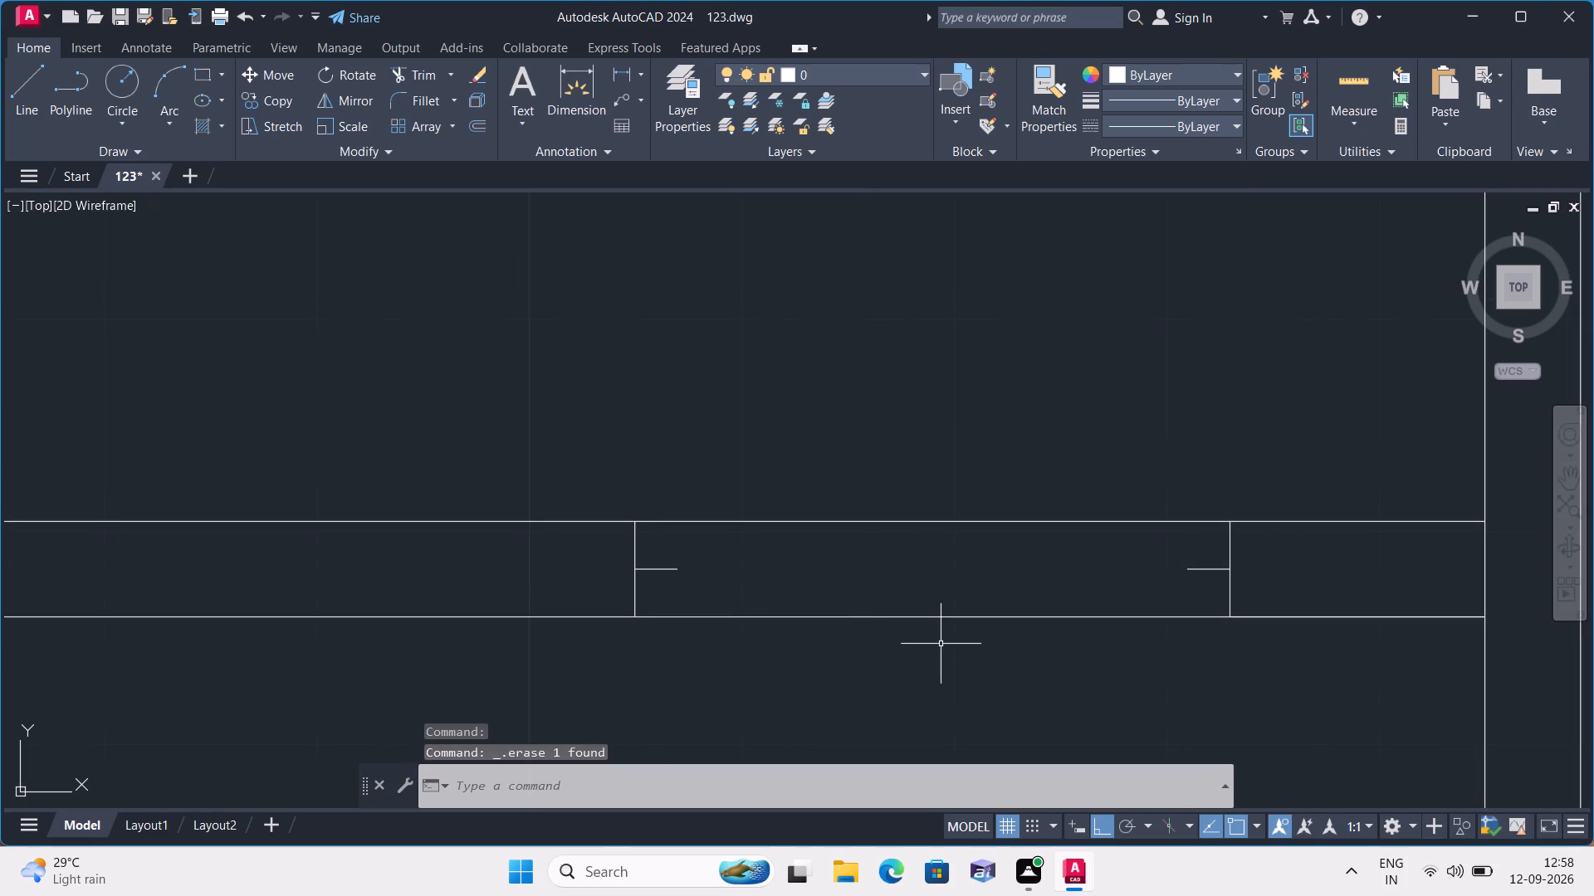
{"action": "left_click", "coordinate": [1254, 619]}
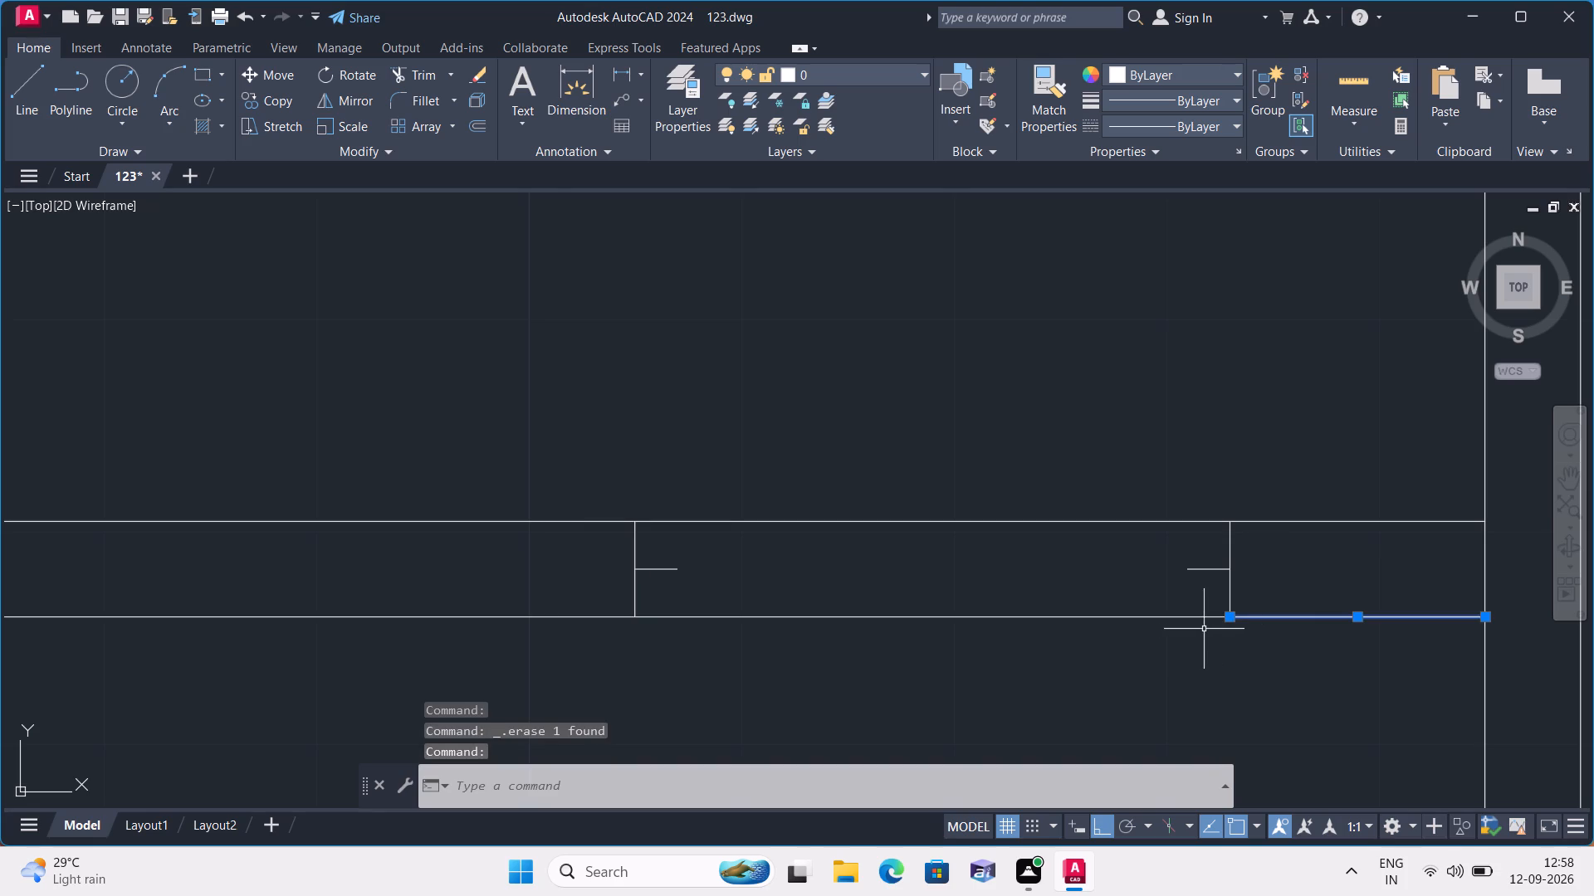
{"action": "key", "text": "Delete"}
Draw a 2' door leaf line downward from the inner end of the right frame stub.
{"action": "type", "text": "l"}
{"action": "key", "text": "space"}
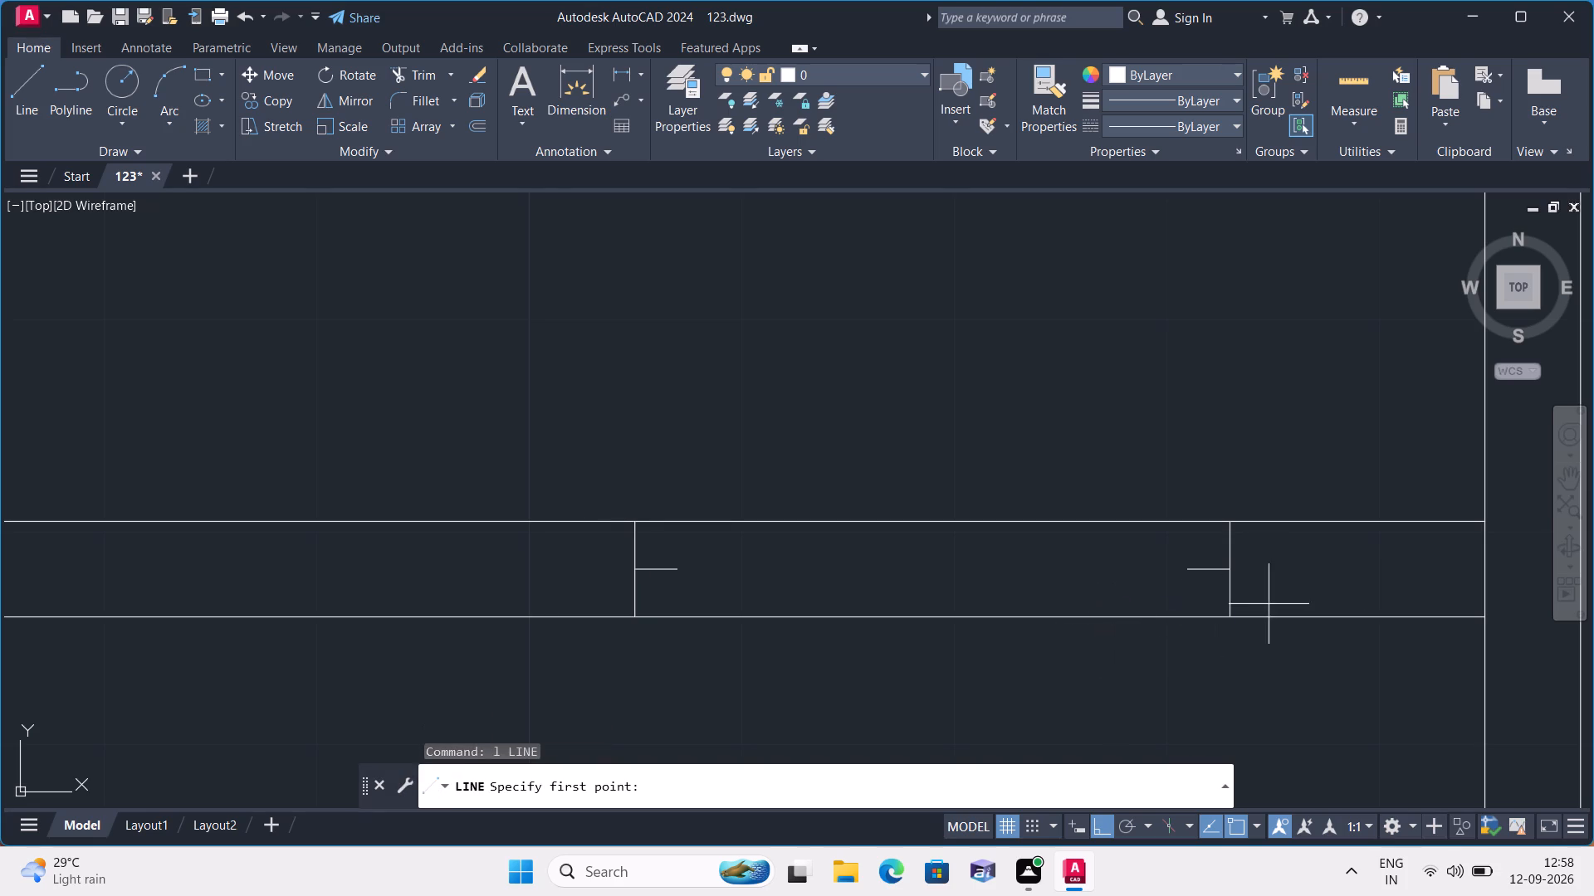
{"action": "left_click_drag", "start_coordinate": [1182, 572], "coordinate": [1183, 584]}
{"action": "type", "text": "2'"}
{"action": "key", "text": "space"}
{"action": "scroll", "coordinate": [1198, 716], "scroll_direction": "down", "scroll_amount": 1}
{"action": "key", "text": "Escape"}
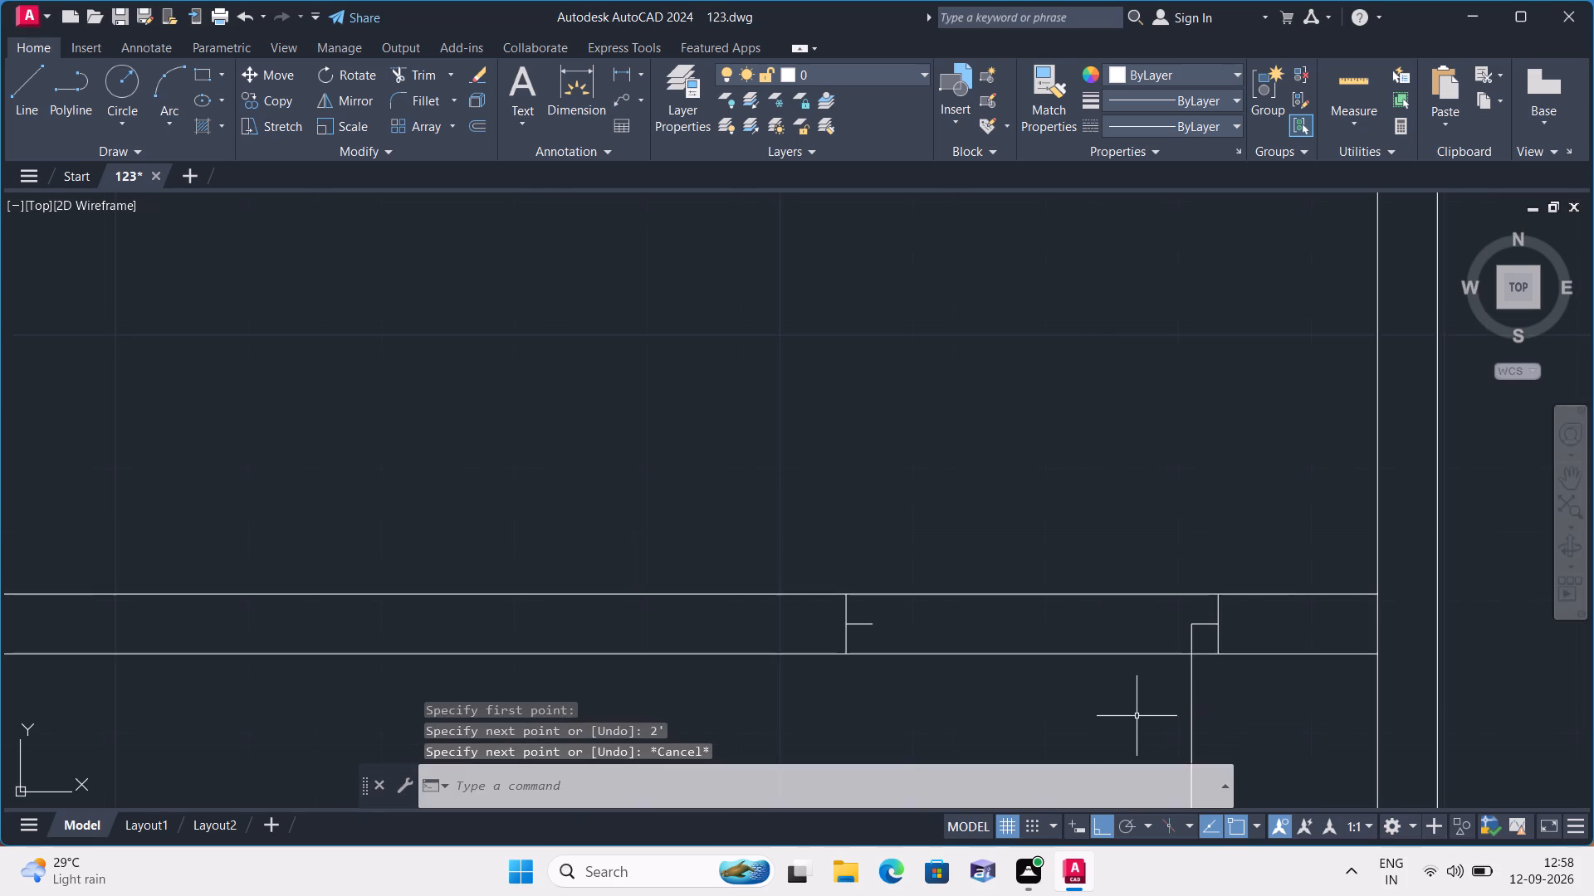
Draw the door swing with a Start, End, Direction arc from the leaf's lower end to the left frame stub's end.
{"action": "middle_click_drag", "start_coordinate": [1061, 716], "coordinate": [988, 508]}
{"action": "scroll", "coordinate": [1051, 710], "scroll_direction": "down", "scroll_amount": 1}
{"action": "left_click", "coordinate": [173, 118]}
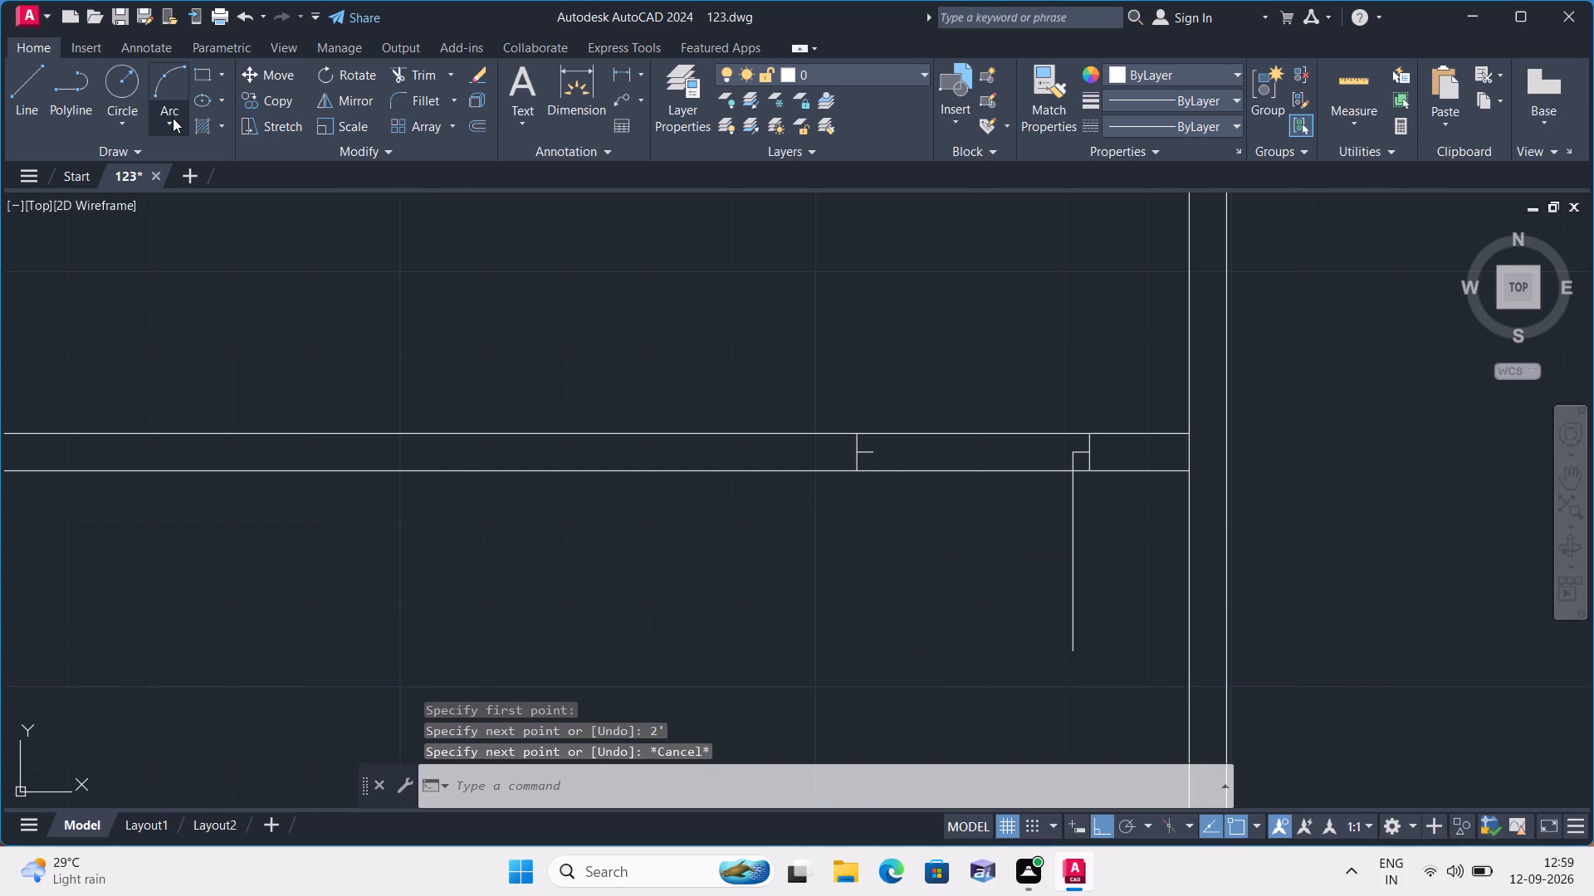
{"action": "left_click", "coordinate": [276, 385]}
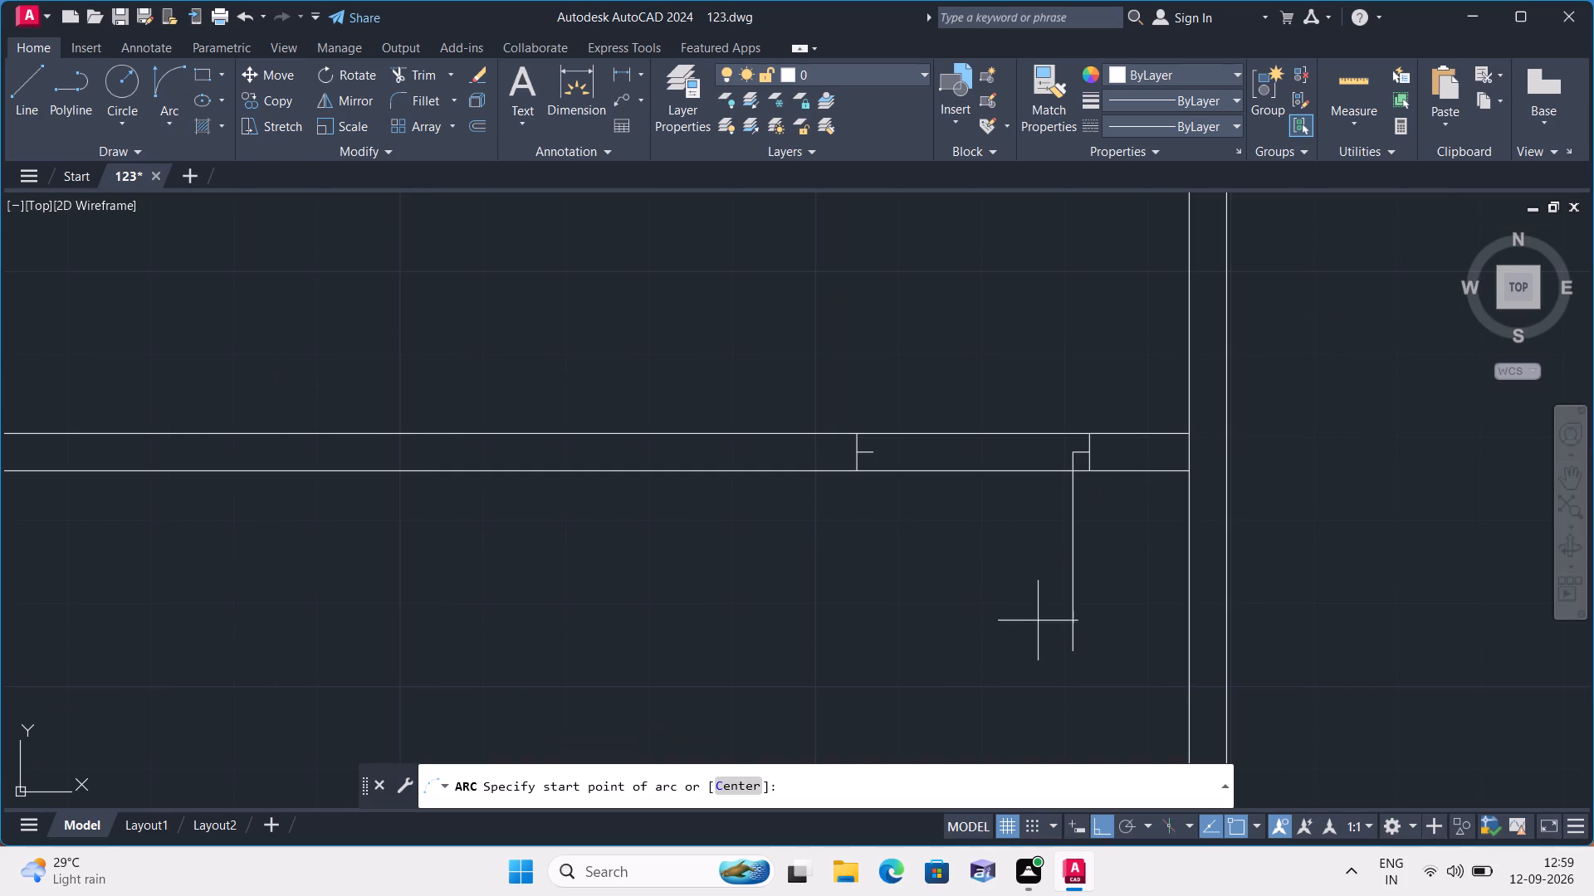
{"action": "left_click", "coordinate": [1071, 652]}
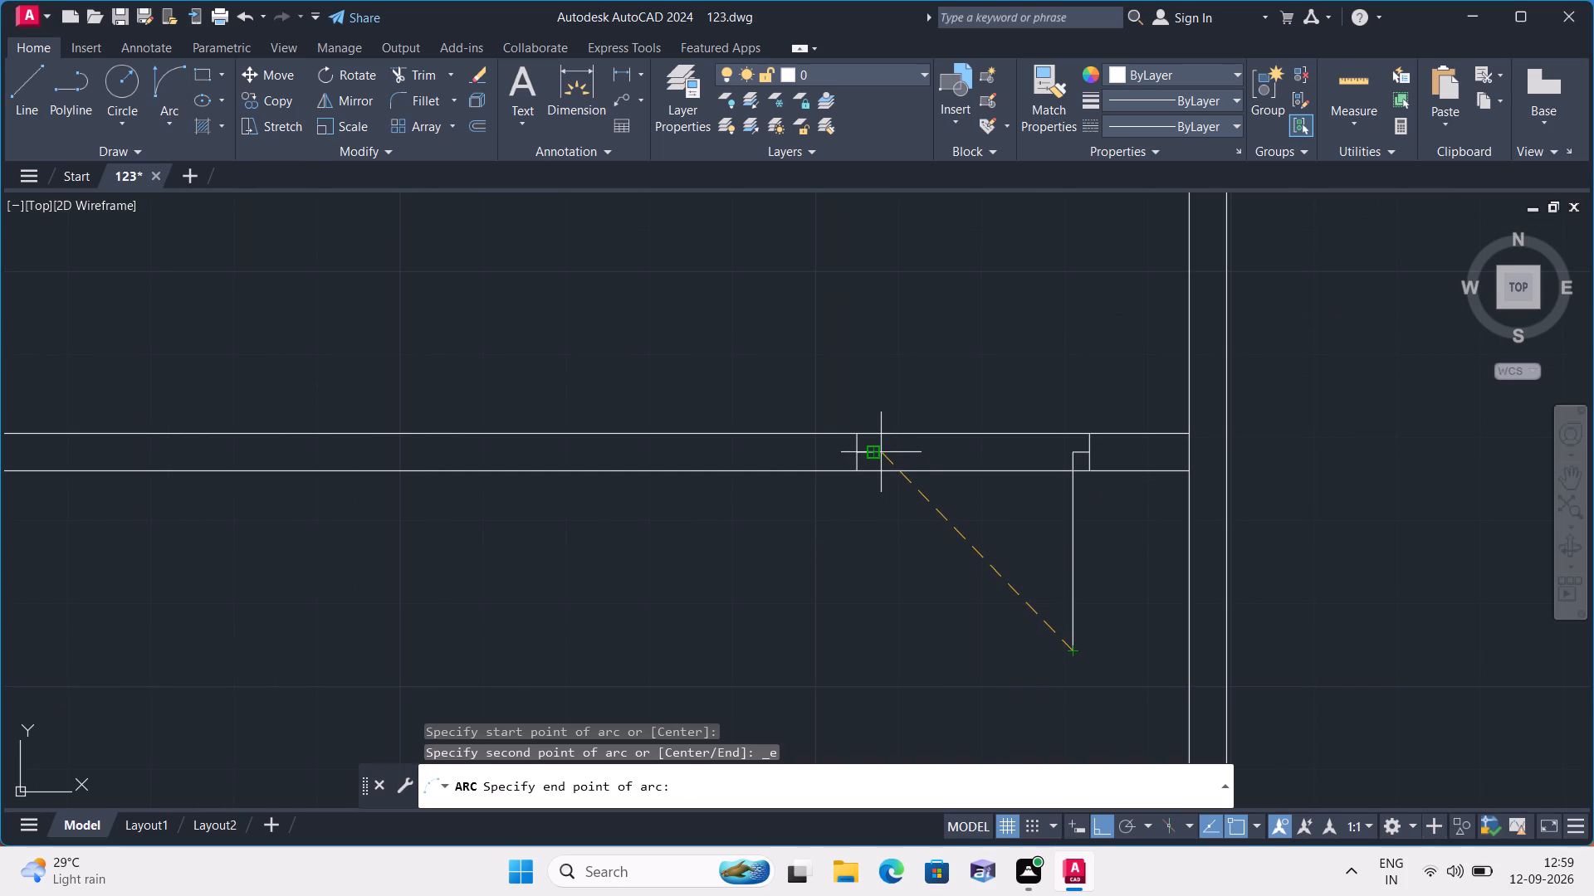
{"action": "left_click", "coordinate": [873, 452]}
{"action": "left_click", "coordinate": [886, 554]}
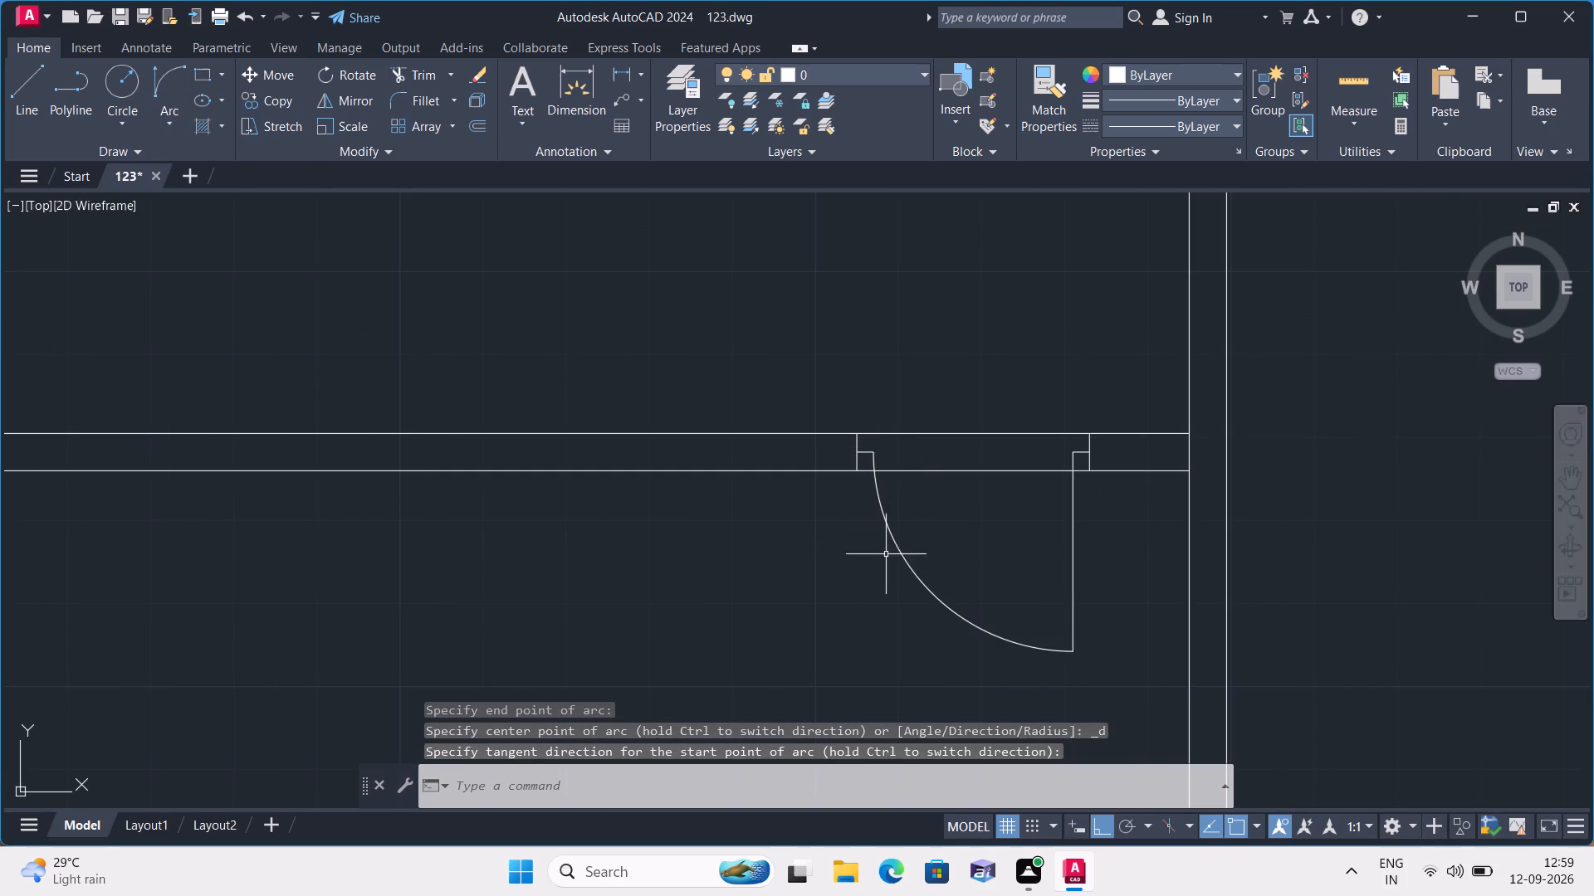
{"action": "key", "text": "Escape"}
Trim both partition face lines out of the door opening, including the short pieces beside the frame stubs.
{"action": "type", "text": "tri m"}
{"action": "key", "text": "space"}
{"action": "left_click", "coordinate": [866, 470]}
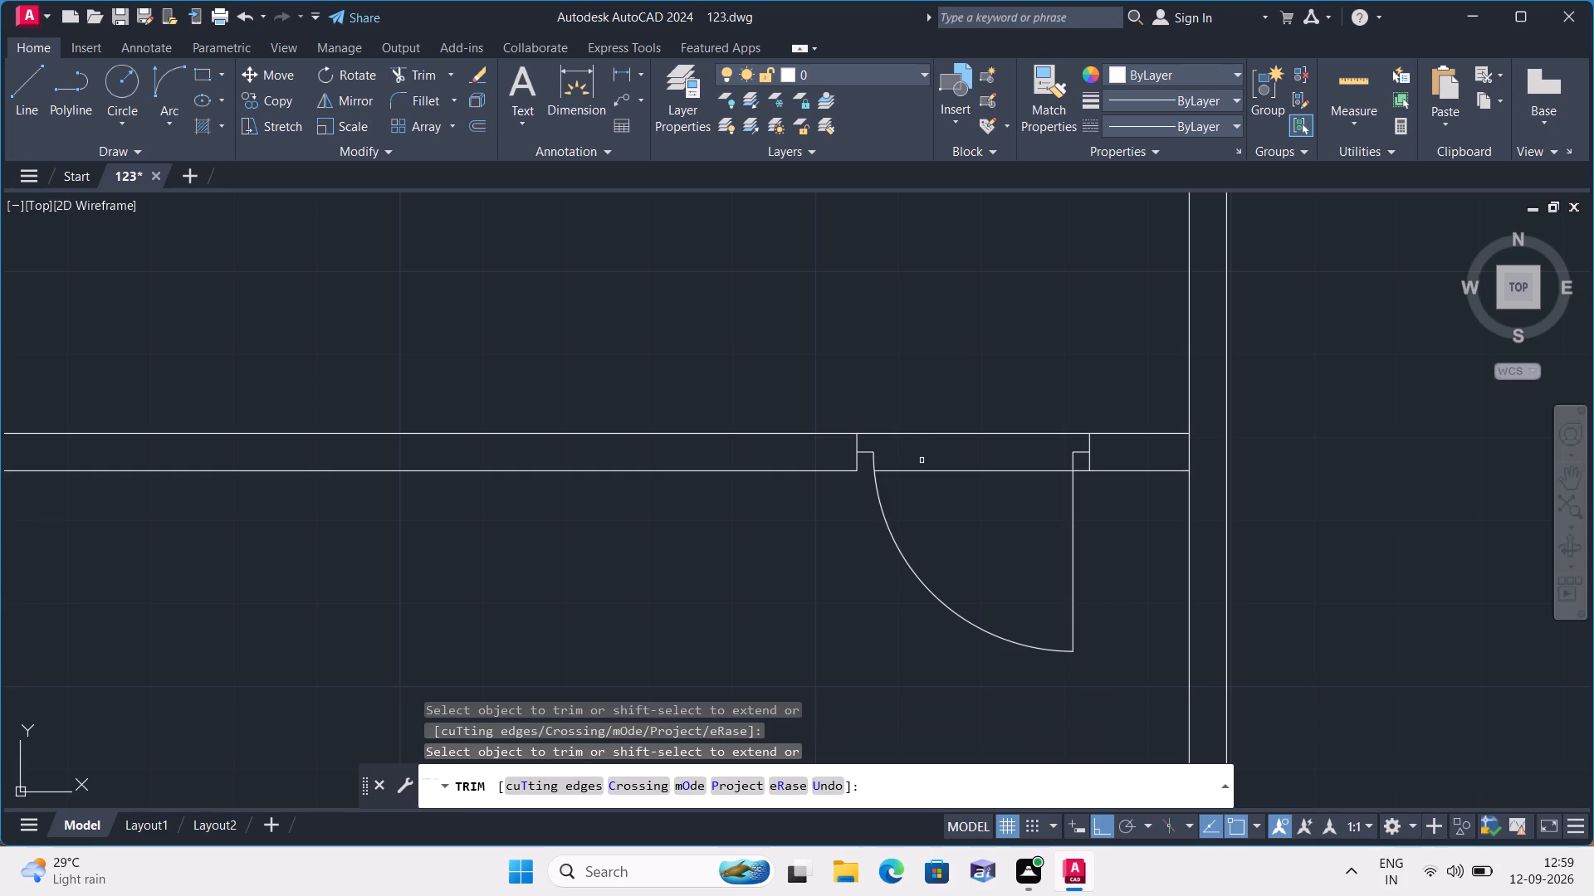
{"action": "left_click", "coordinate": [926, 469]}
{"action": "left_click", "coordinate": [924, 433]}
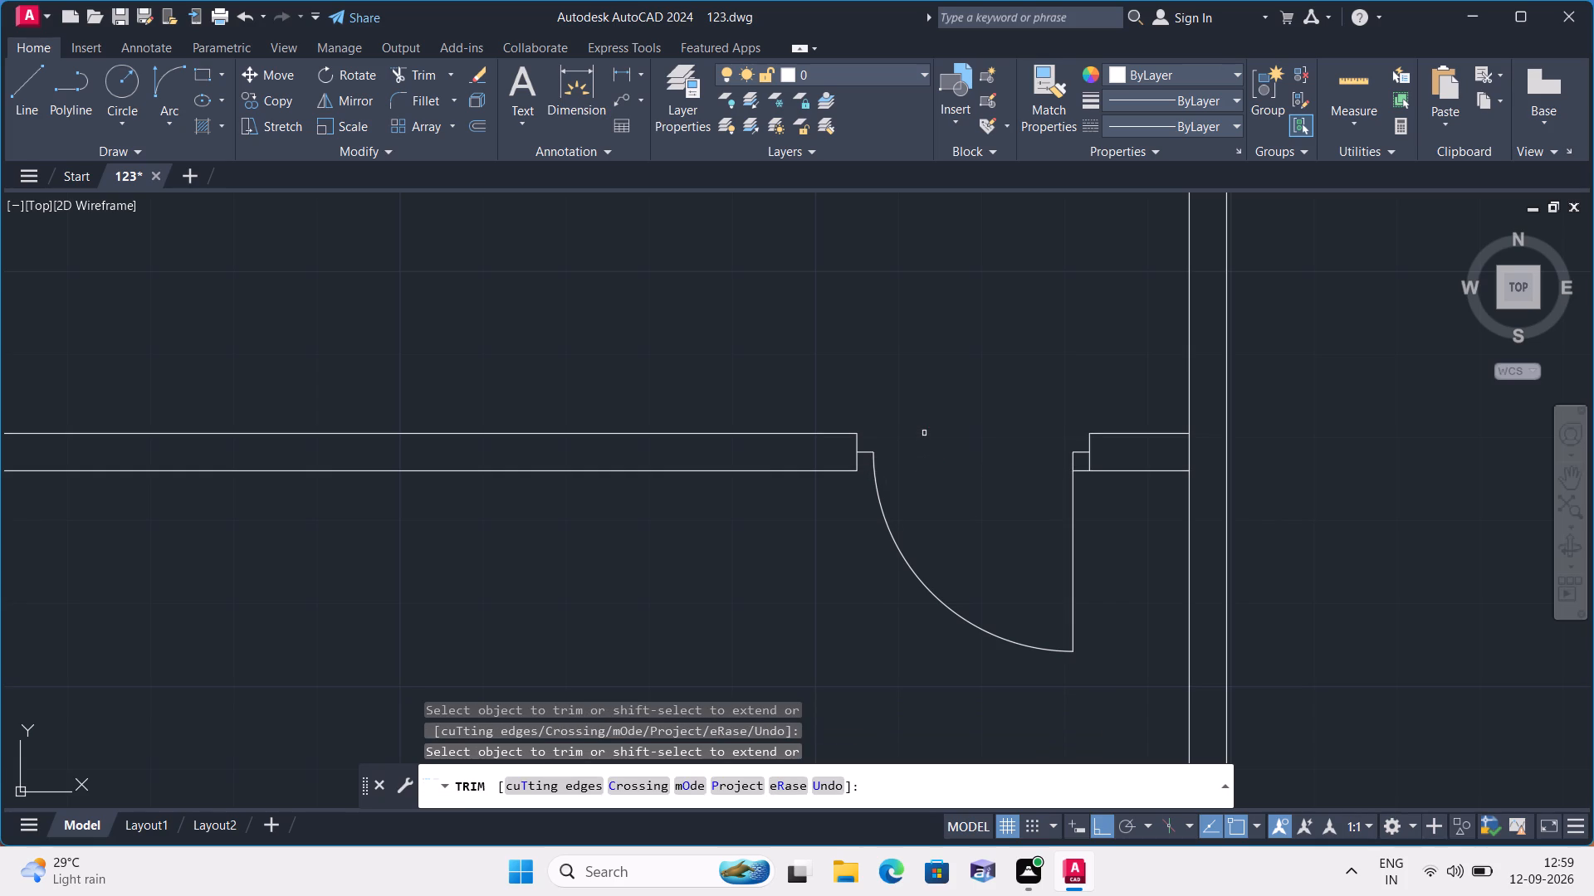
{"action": "left_click", "coordinate": [1082, 471]}
{"action": "scroll", "coordinate": [1002, 410], "scroll_direction": "down", "scroll_amount": 2}
{"action": "key", "text": "Escape"}
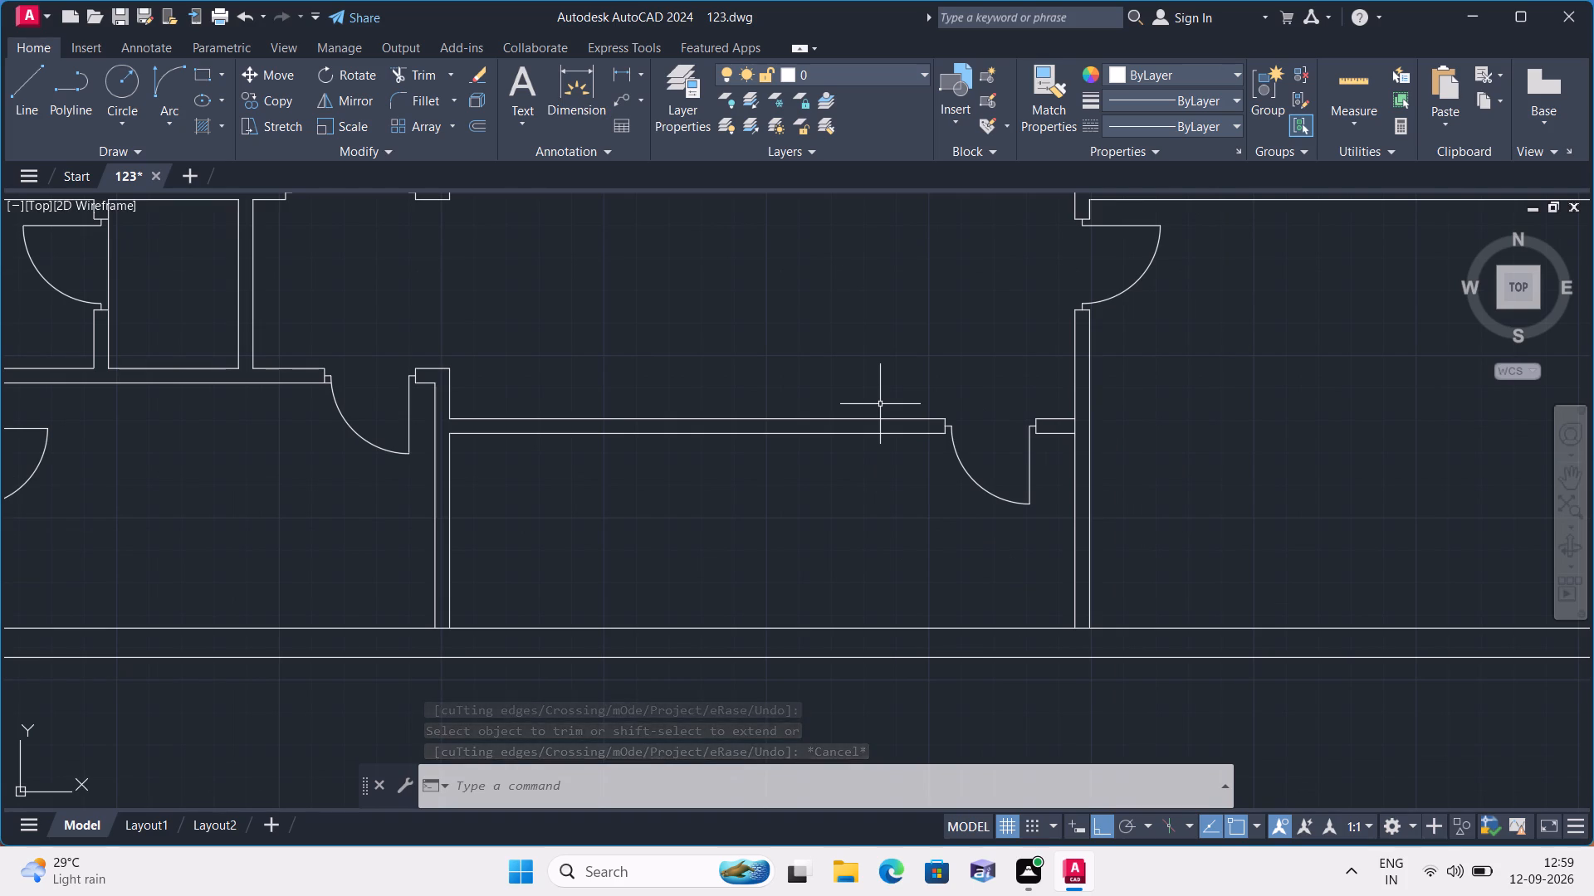
Add a multiline text label in the empty area left of the floor plan reading "BED ROOM" with "16'-5"X12'-0"" on its second line.
{"action": "scroll", "coordinate": [880, 404], "scroll_direction": "down", "scroll_amount": 3}
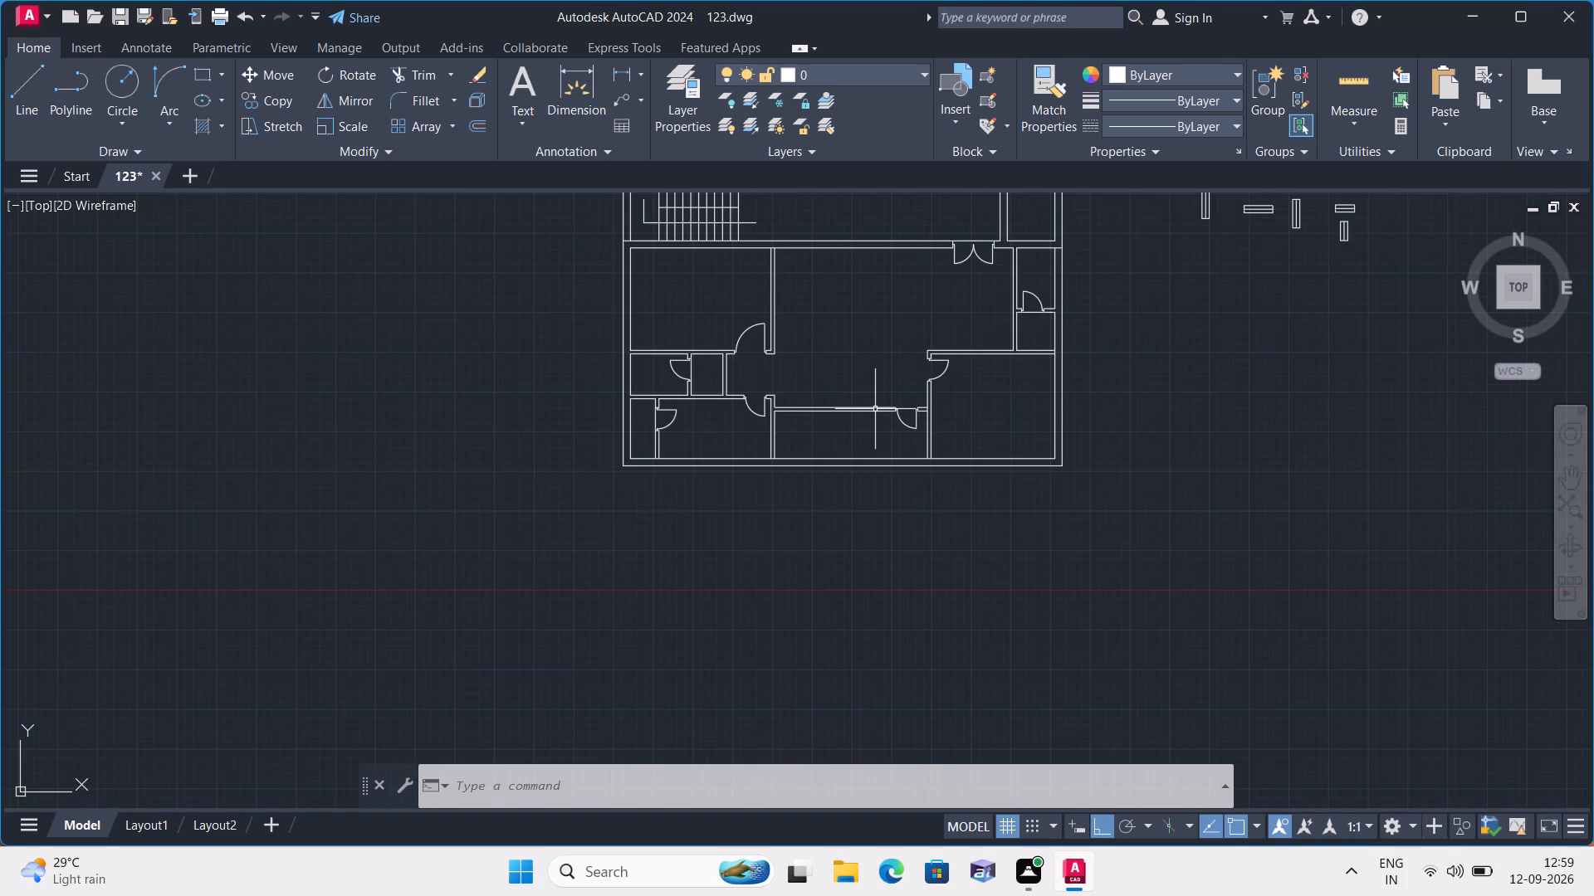
{"action": "type", "text": "mt"}
{"action": "key", "text": "space"}
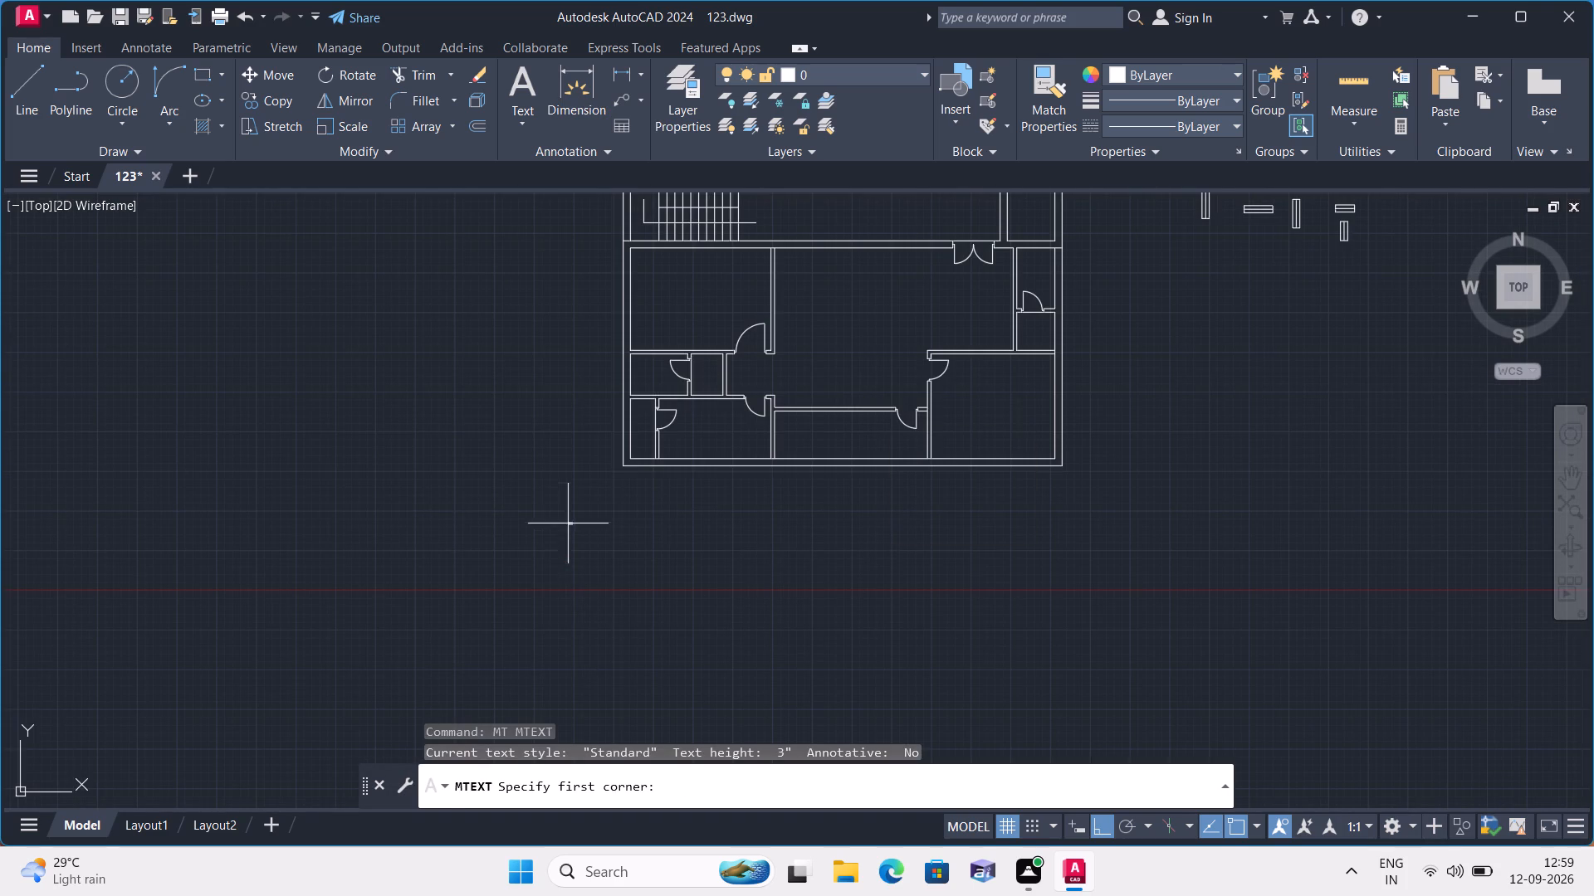
{"action": "middle_click_drag", "start_coordinate": [569, 518], "coordinate": [853, 627]}
{"action": "scroll", "coordinate": [852, 626], "scroll_direction": "down", "scroll_amount": 1}
{"action": "triple_click", "coordinate": [272, 344]}
{"action": "left_click", "coordinate": [272, 344]}
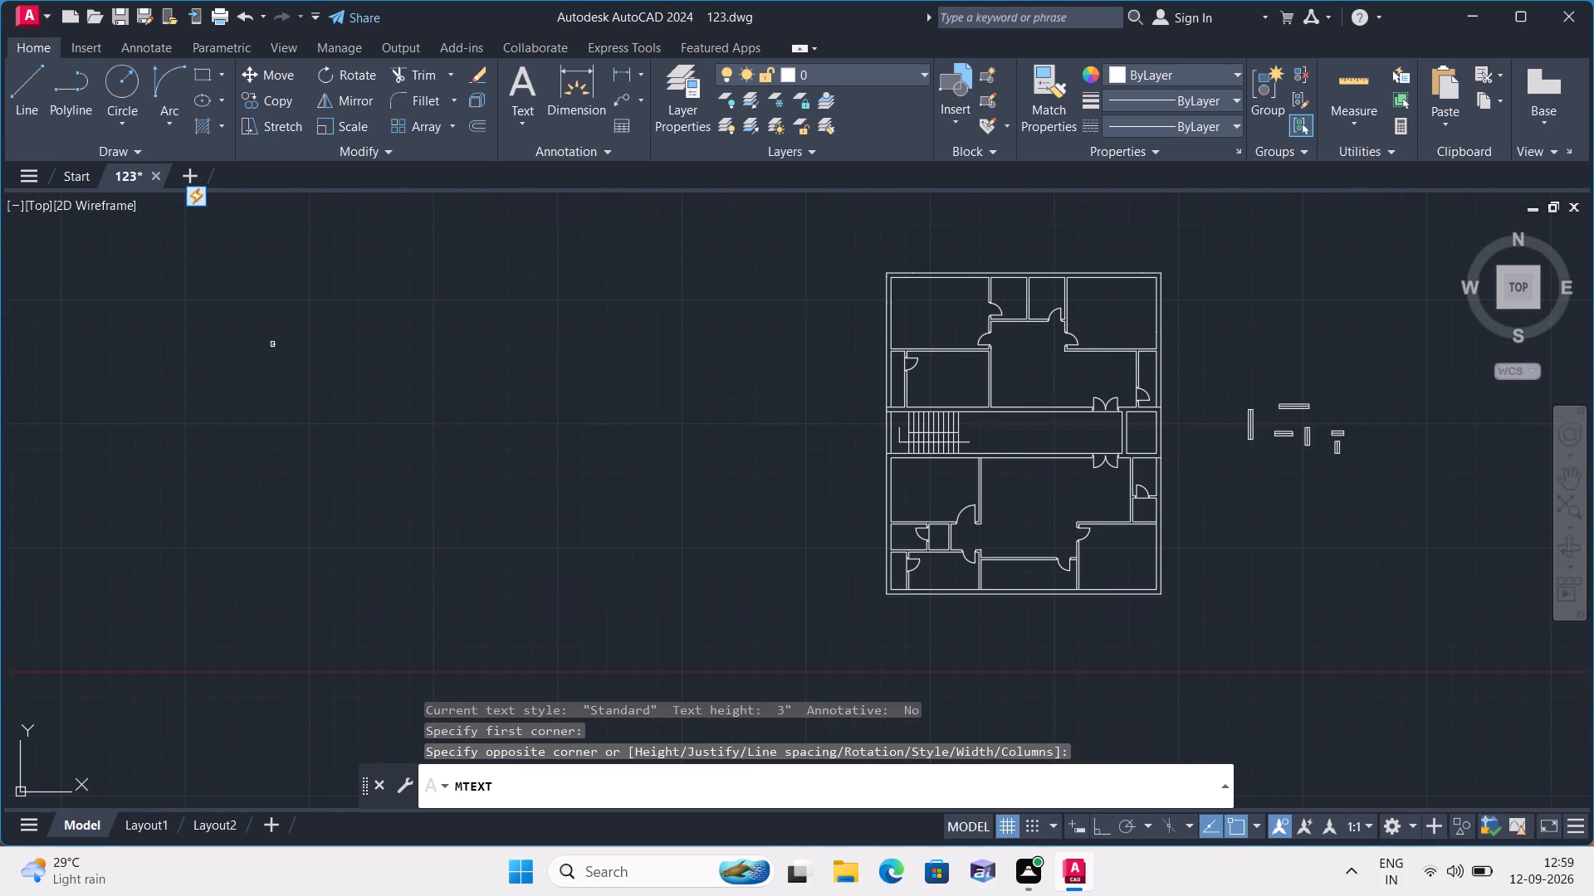
{"action": "middle_click_drag", "start_coordinate": [272, 343], "coordinate": [655, 559]}
{"action": "scroll", "coordinate": [545, 498], "scroll_direction": "down", "scroll_amount": 1}
{"action": "middle_click_drag", "start_coordinate": [380, 452], "coordinate": [611, 610]}
{"action": "scroll", "coordinate": [611, 611], "scroll_direction": "down", "scroll_amount": 1}
{"action": "scroll", "coordinate": [706, 570], "scroll_direction": "up", "scroll_amount": 2}
{"action": "middle_click_drag", "start_coordinate": [706, 569], "coordinate": [707, 555]}
{"action": "scroll", "coordinate": [706, 569], "scroll_direction": "down", "scroll_amount": 1}
{"action": "scroll", "coordinate": [674, 495], "scroll_direction": "down", "scroll_amount": 2}
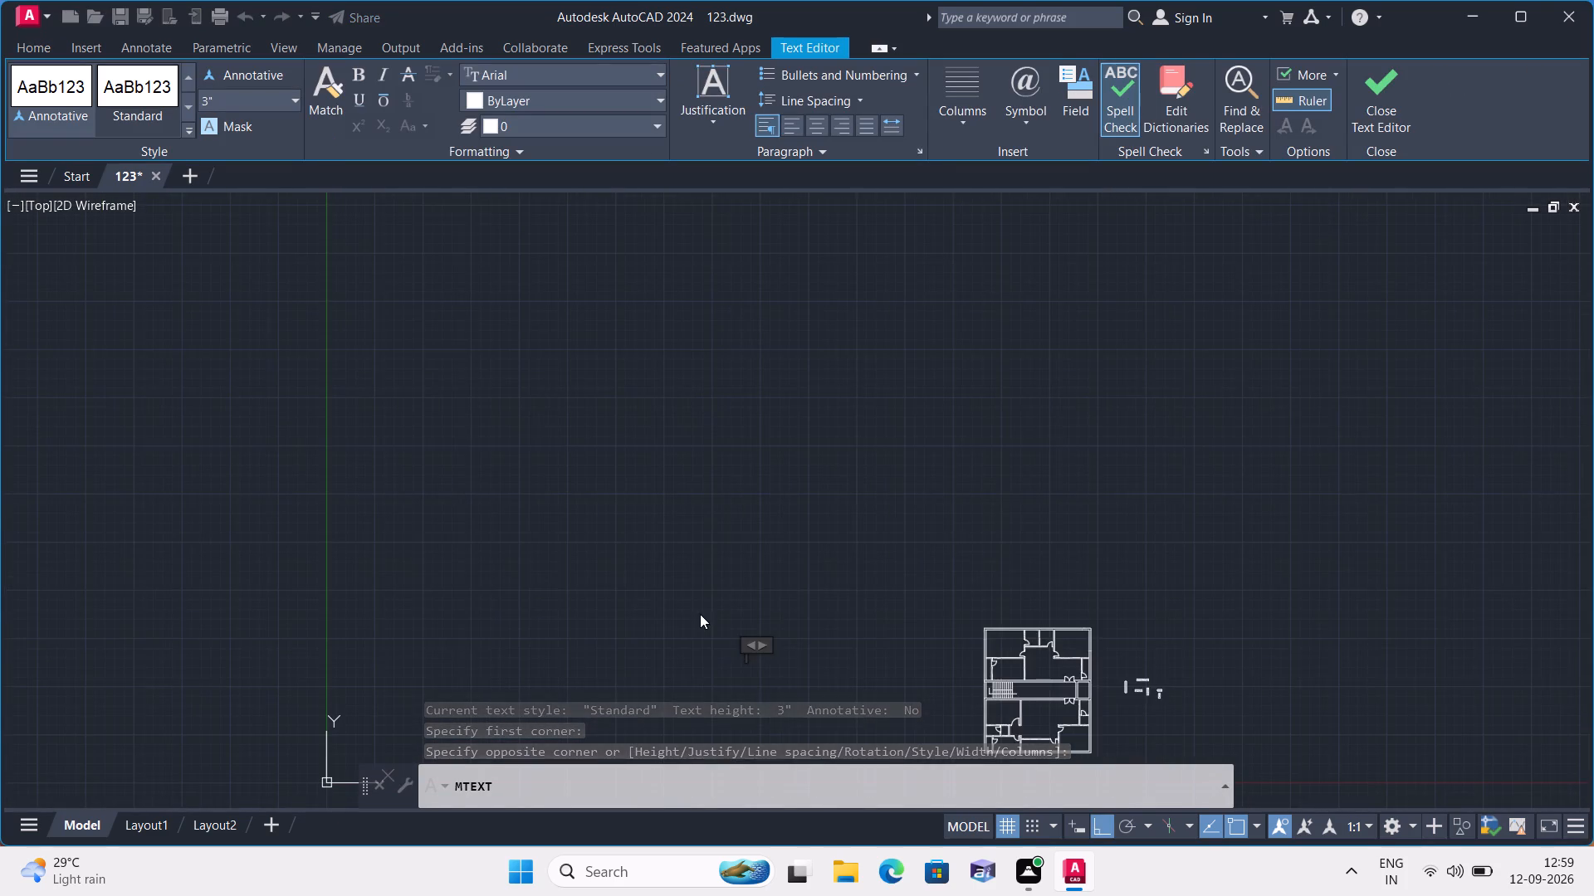
{"action": "scroll", "coordinate": [720, 616], "scroll_direction": "up", "scroll_amount": 1}
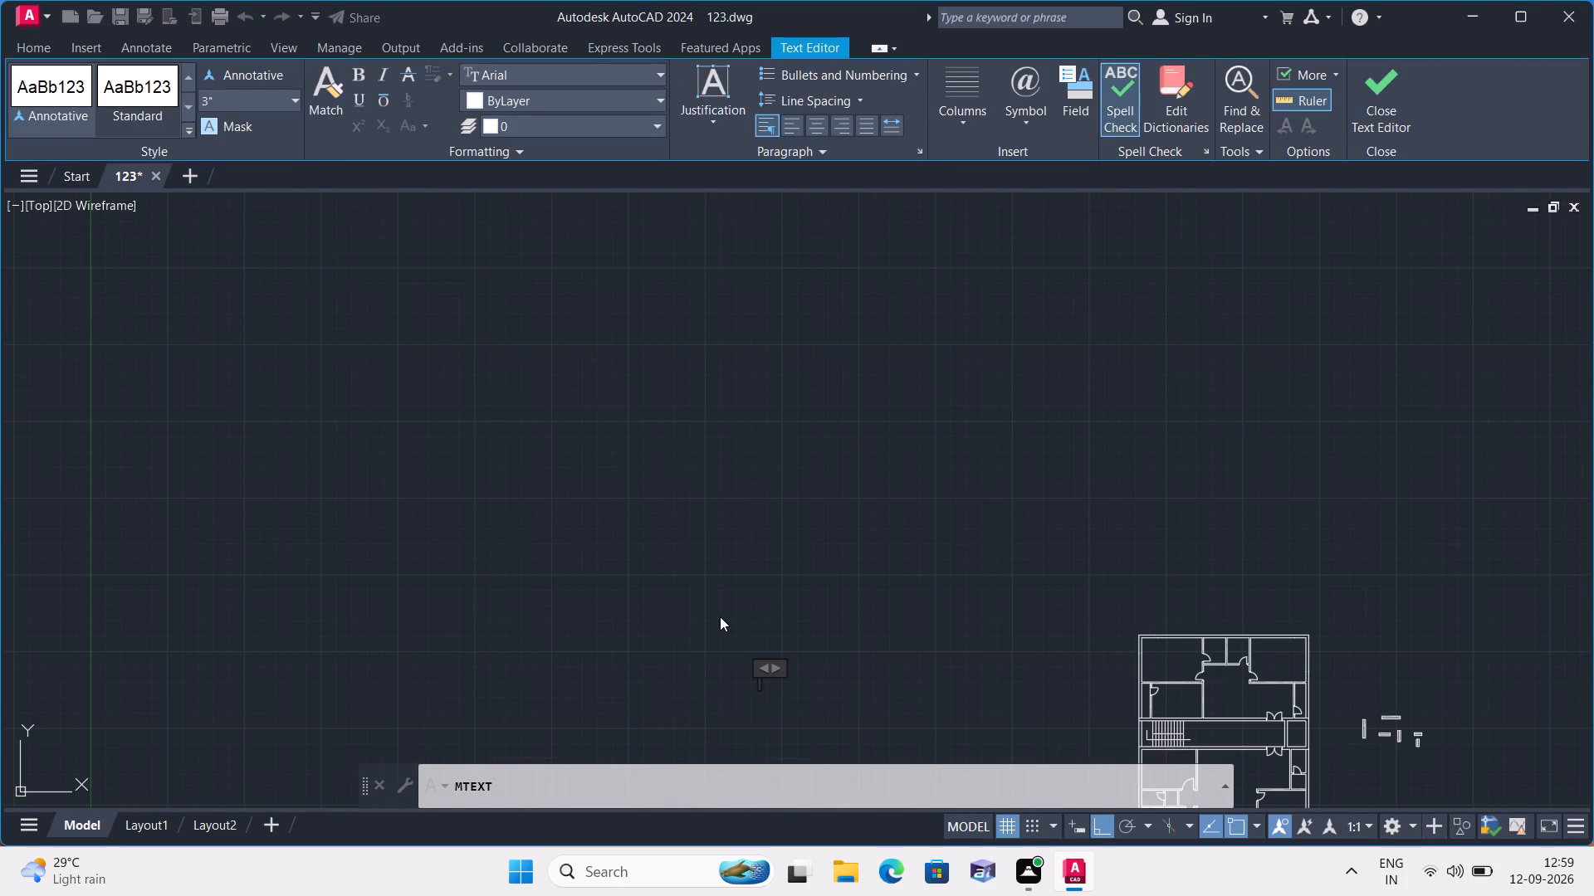
{"action": "type", "text": "BED"}
{"action": "key", "text": "space"}
{"action": "type", "text": "R"}
{"action": "type", "text": "OOM"}
{"action": "key", "text": "Return"}
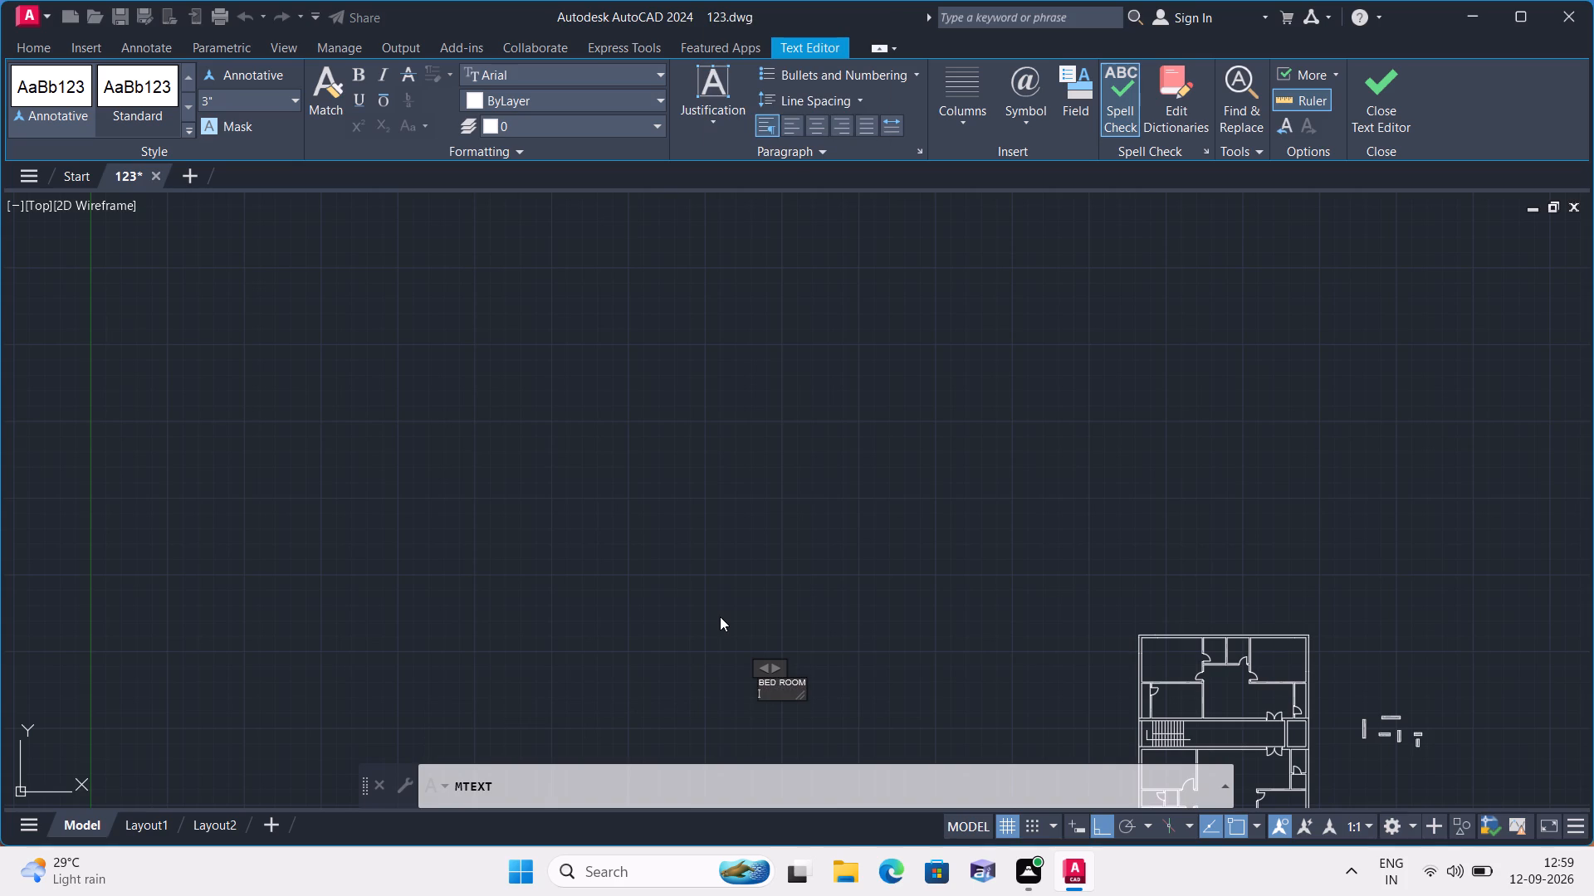
{"action": "type", "text": "16'-"}
{"action": "type", "text": "5\""}
{"action": "key", "text": "x"}
{"action": "type", "text": "12'-0"}
{"action": "key", "text": "shift+quotedbl"}
{"action": "left_click", "coordinate": [648, 616]}
Add a multiline text label left of the BED ROOM label reading "TOILET" with "6'-0"X7'-0"" on its second line.
{"action": "key", "text": "space"}
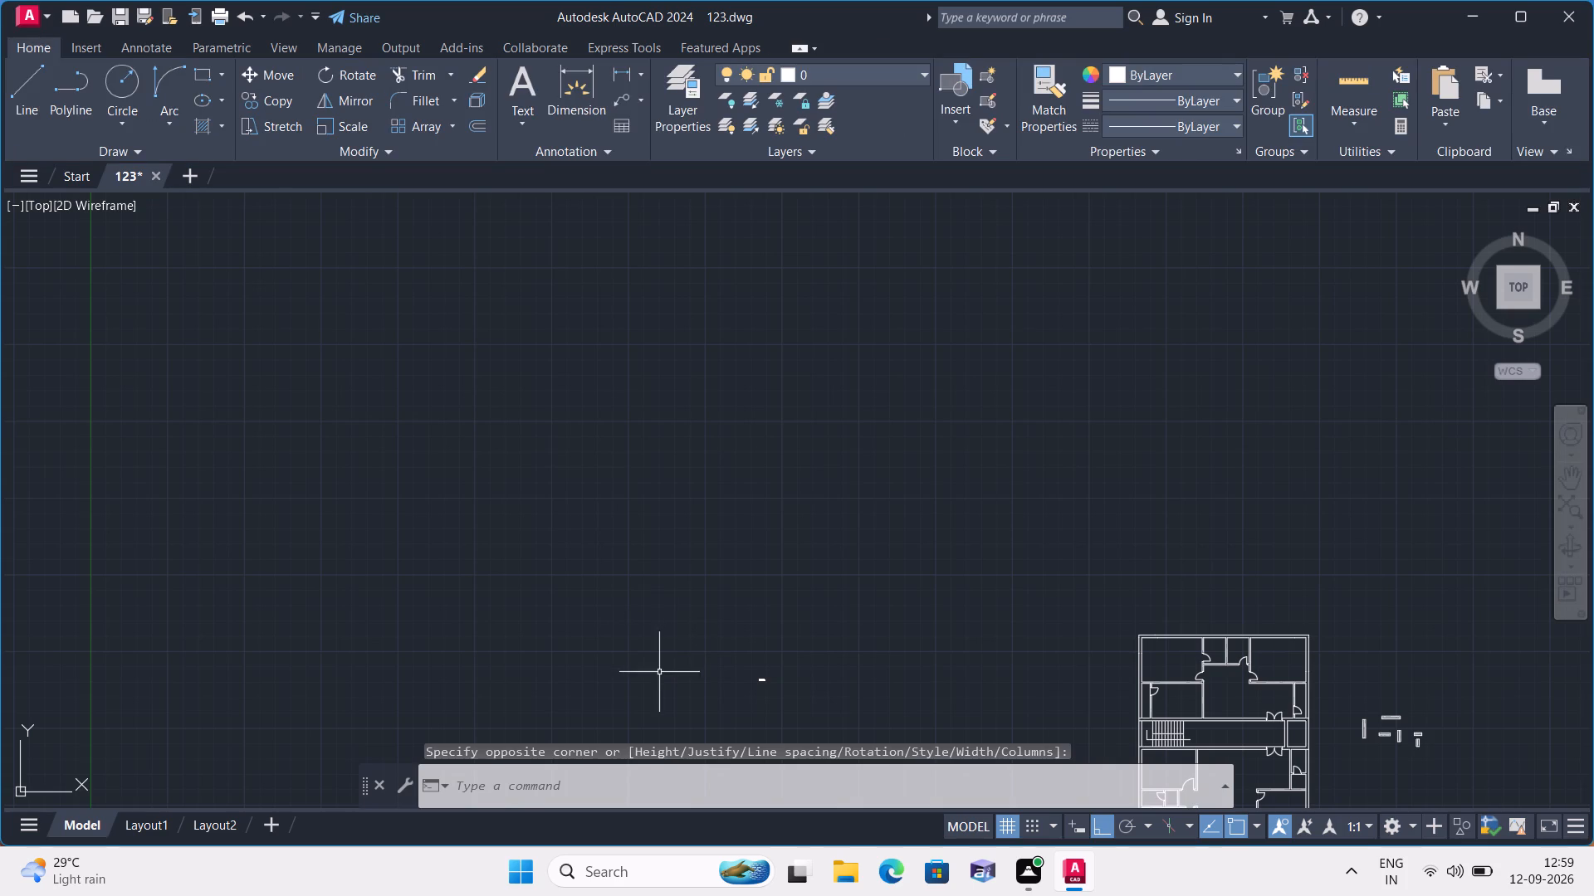
{"action": "triple_click", "coordinate": [629, 674]}
{"action": "type", "text": "RT"}
{"action": "key", "text": "BackSpace"}
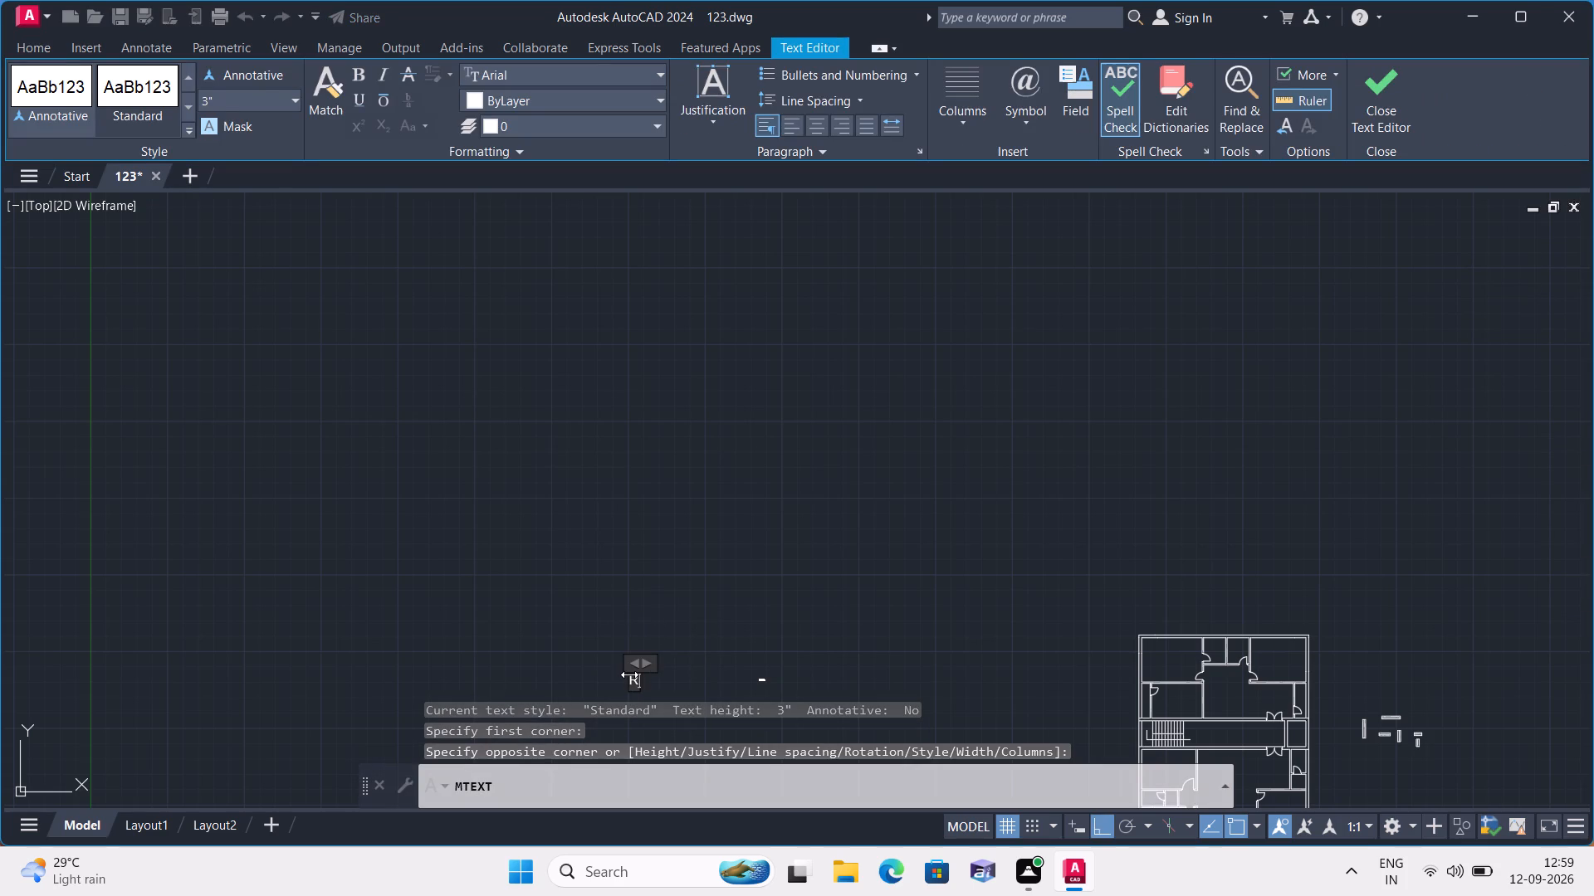
{"action": "key", "text": "BackSpace"}
{"action": "type", "text": "TOILET"}
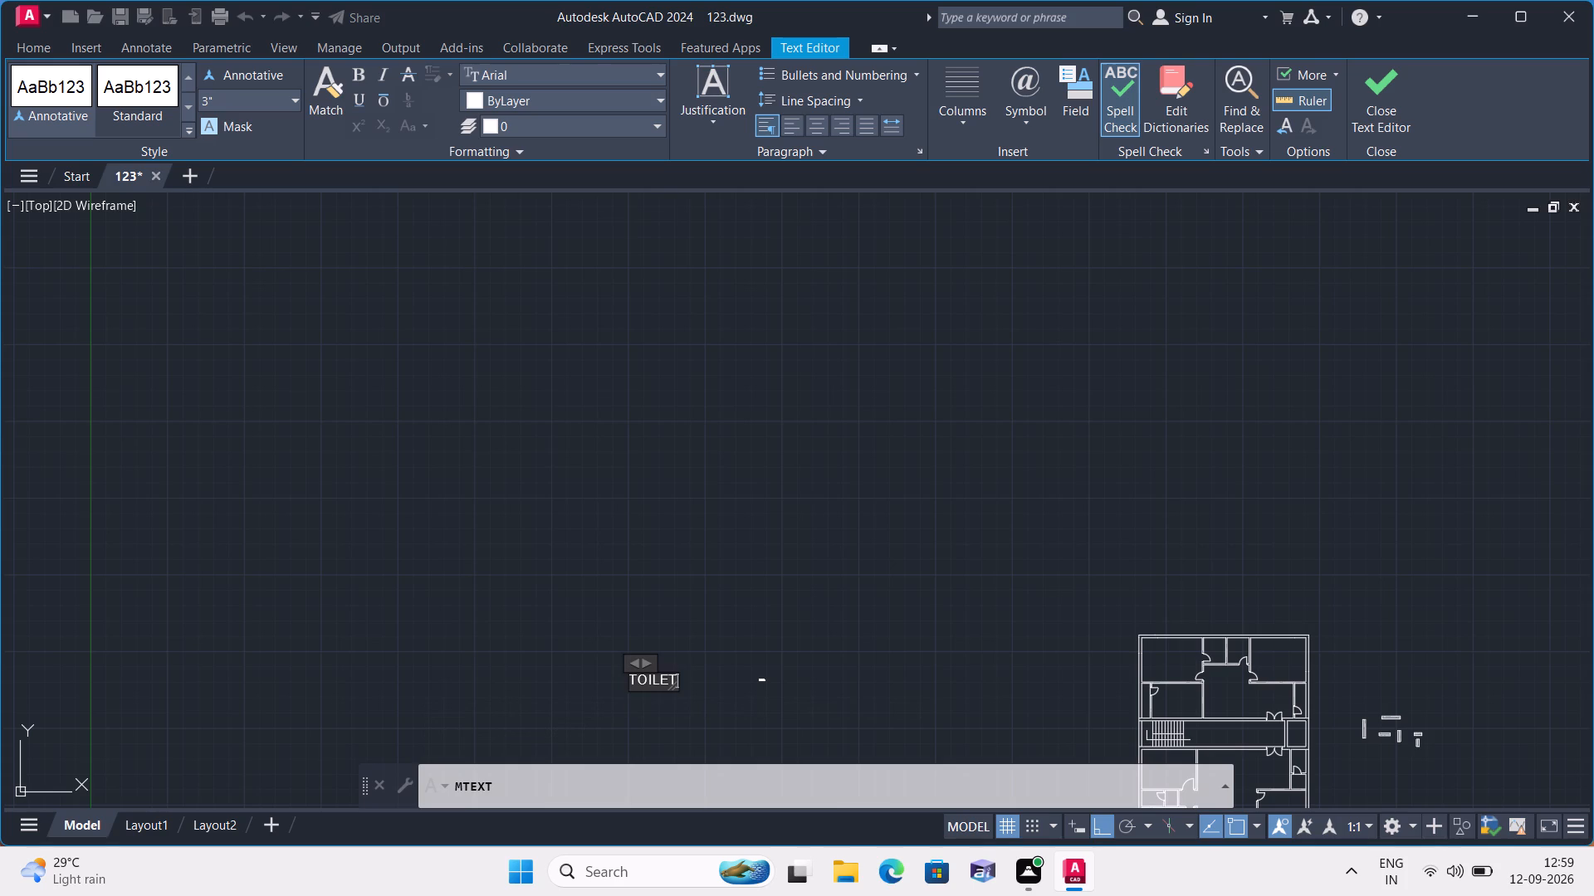
{"action": "key", "text": "Return"}
{"action": "key", "text": "6"}
{"action": "key", "text": "apostrophe"}
{"action": "type", "text": "-0"}
{"action": "key", "text": "shift+quotedbl"}
{"action": "key", "text": "x"}
{"action": "key", "text": "minus"}
{"action": "key", "text": "BackSpace"}
{"action": "key", "text": "7"}
{"action": "type", "text": "'-0\""}
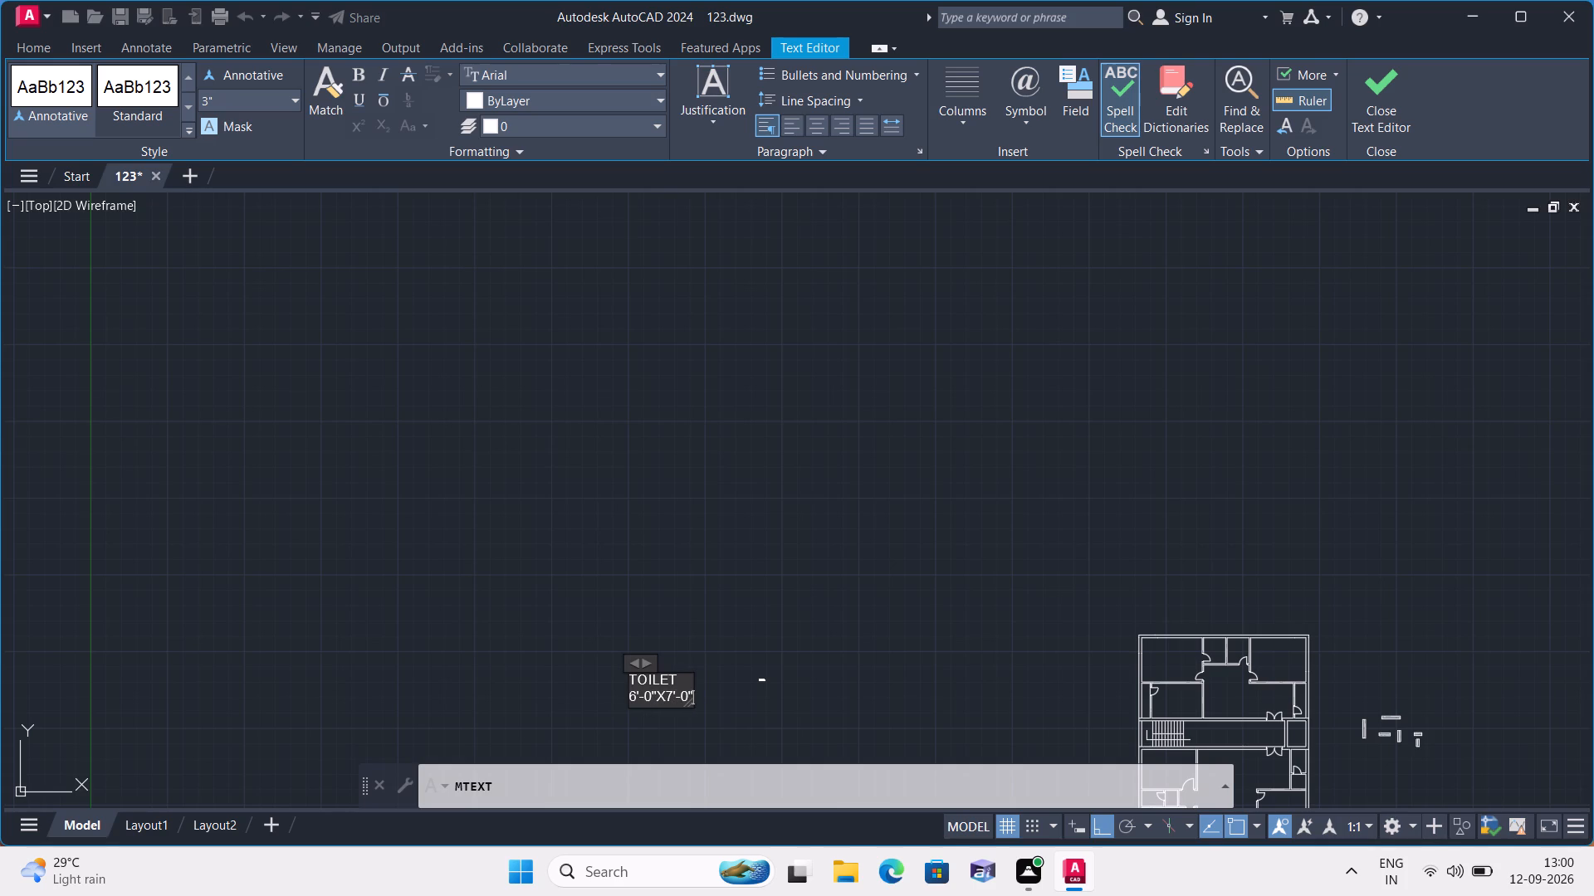
{"action": "key", "text": "space"}
{"action": "left_click", "coordinate": [667, 628]}
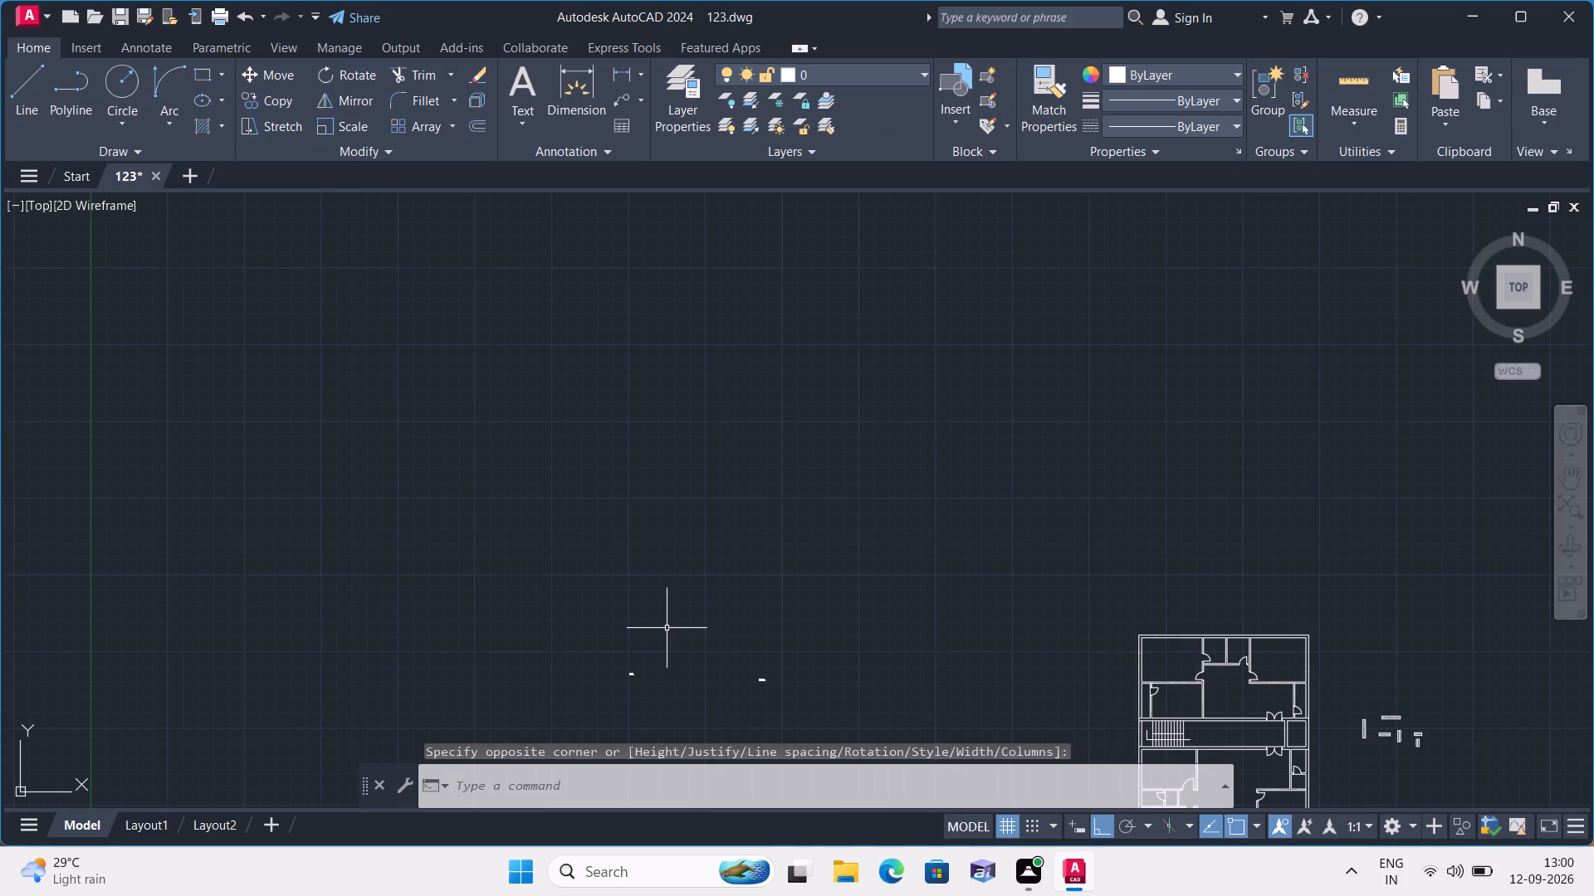
Add a multiline text label below the TOILET label reading "KITCHEN" with "13'-9"X9'-5"" on its second line.
{"action": "scroll", "coordinate": [606, 666], "scroll_direction": "down", "scroll_amount": 1}
{"action": "middle_click_drag", "start_coordinate": [597, 675], "coordinate": [633, 380]}
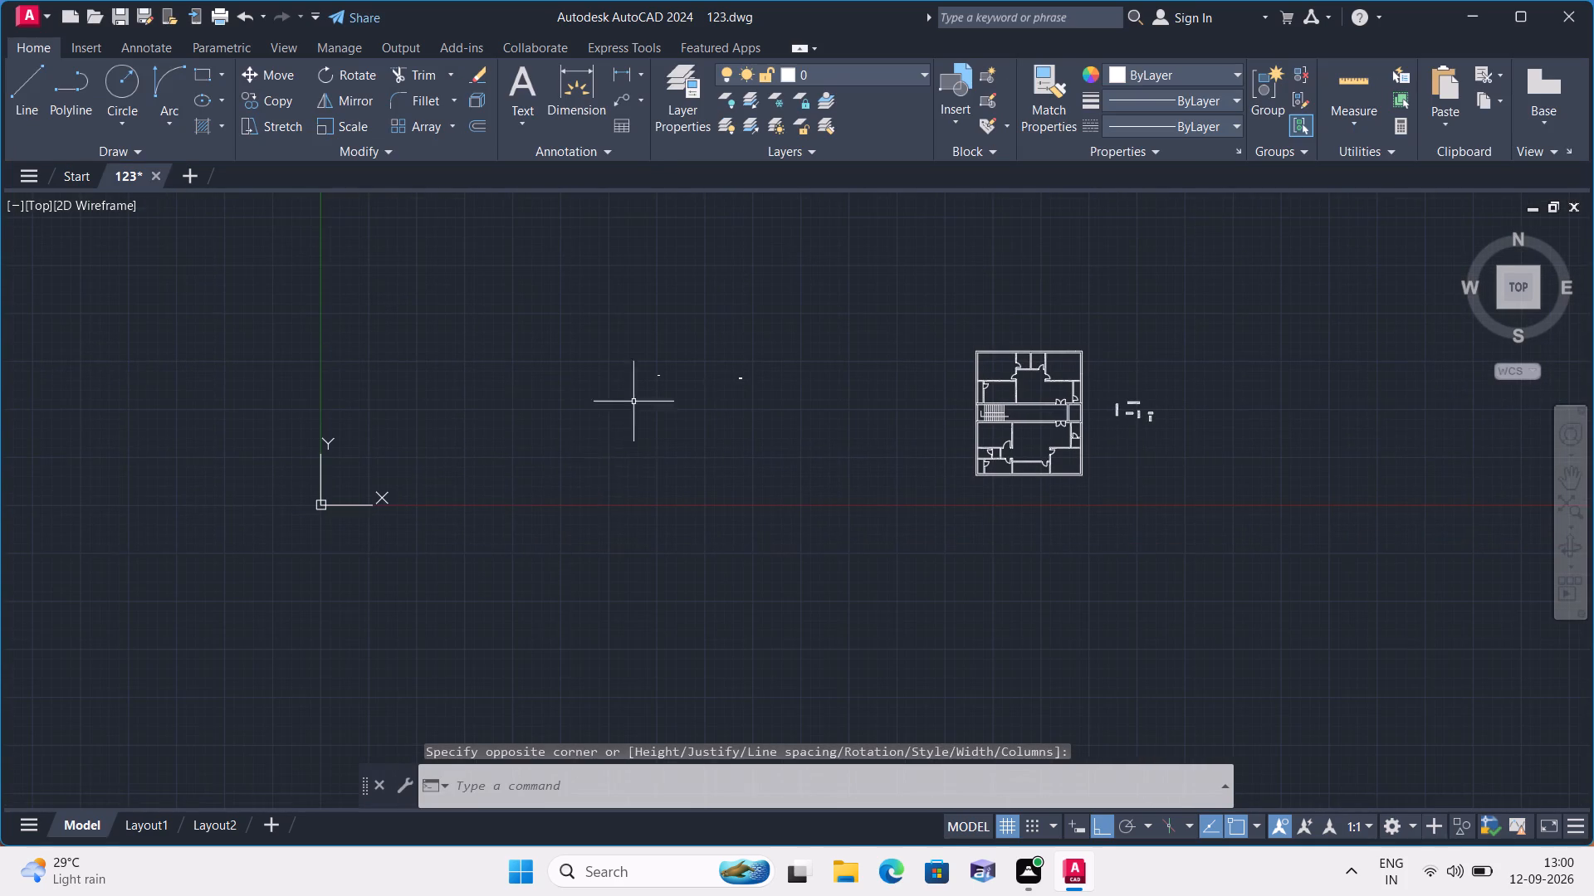
{"action": "key", "text": "space"}
{"action": "double_click", "coordinate": [629, 476]}
{"action": "left_click_drag", "start_coordinate": [629, 476], "coordinate": [645, 424]}
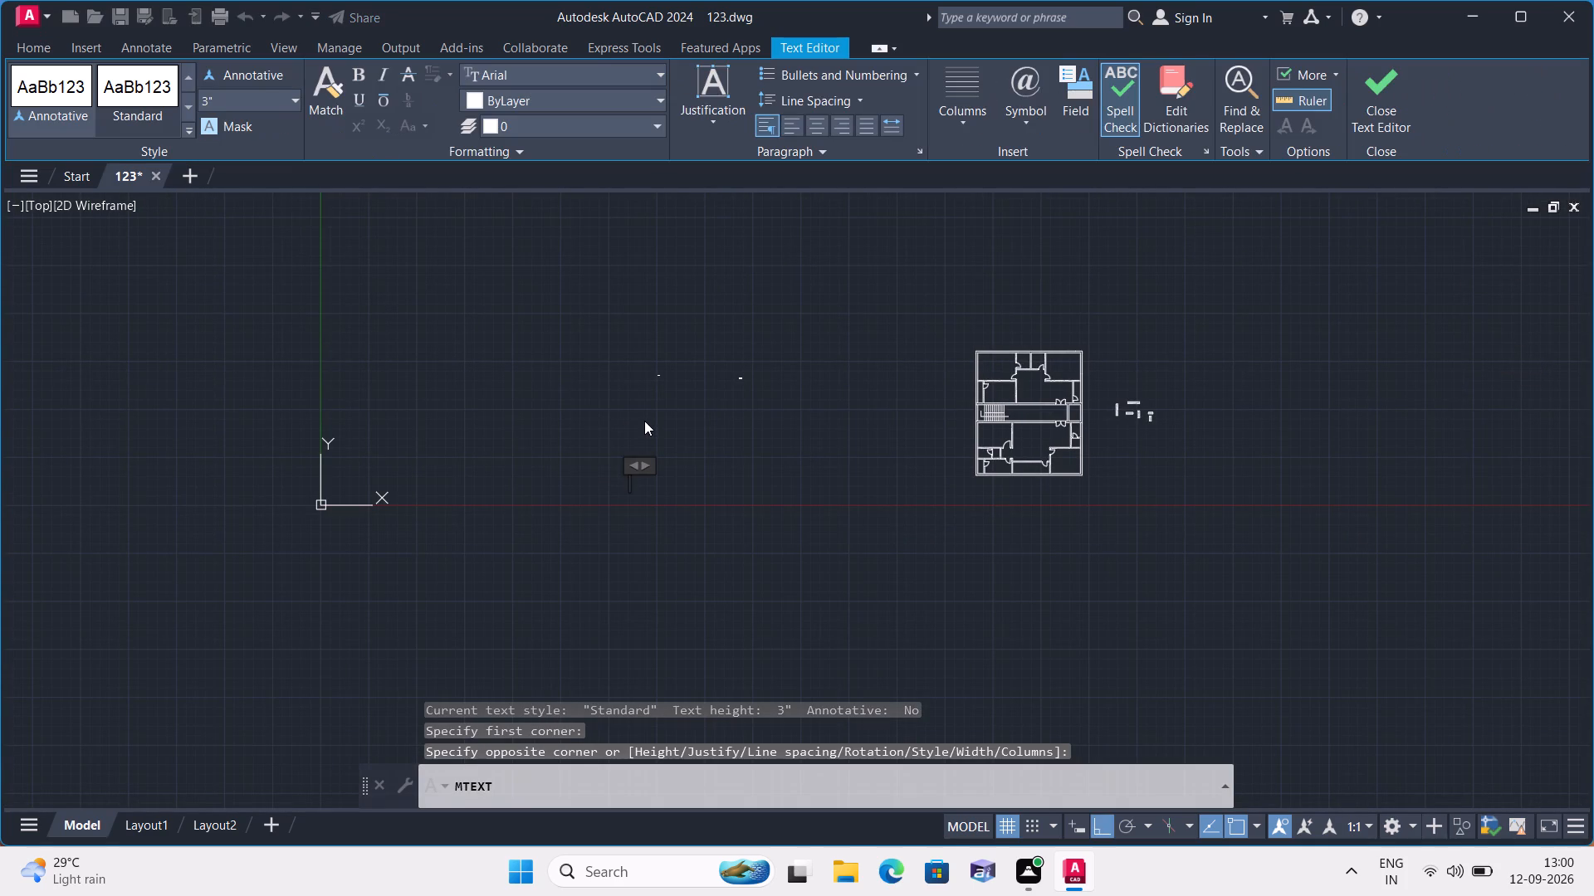
{"action": "type", "text": "KIT"}
{"action": "type", "text": "CHEN"}
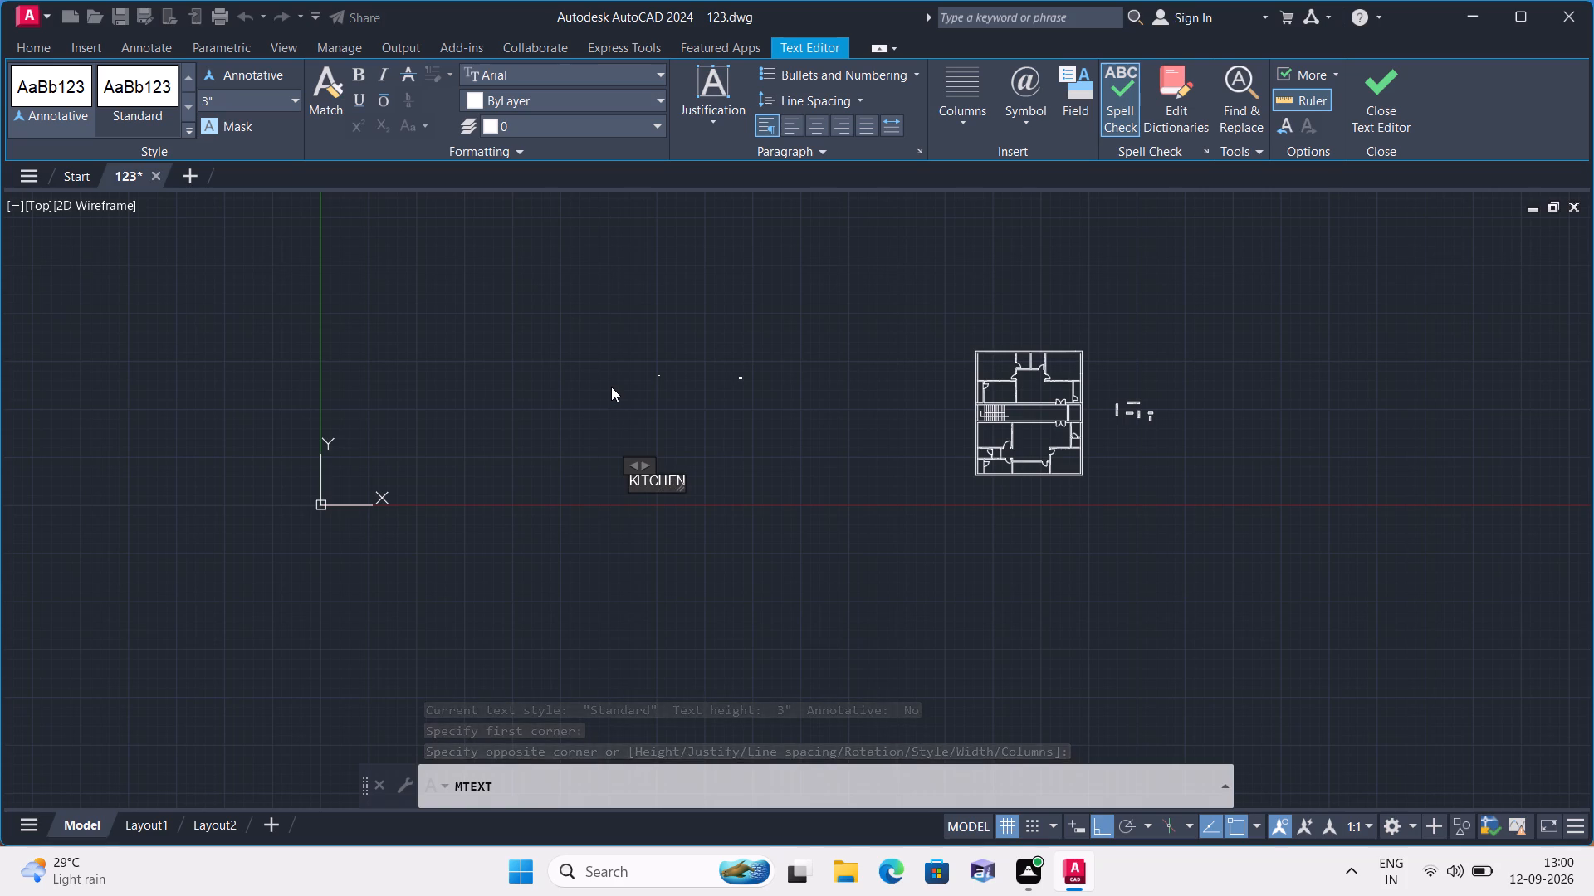
{"action": "key", "text": "Return"}
{"action": "type", "text": "13'-9"}
{"action": "key", "text": "shift+quotedbl"}
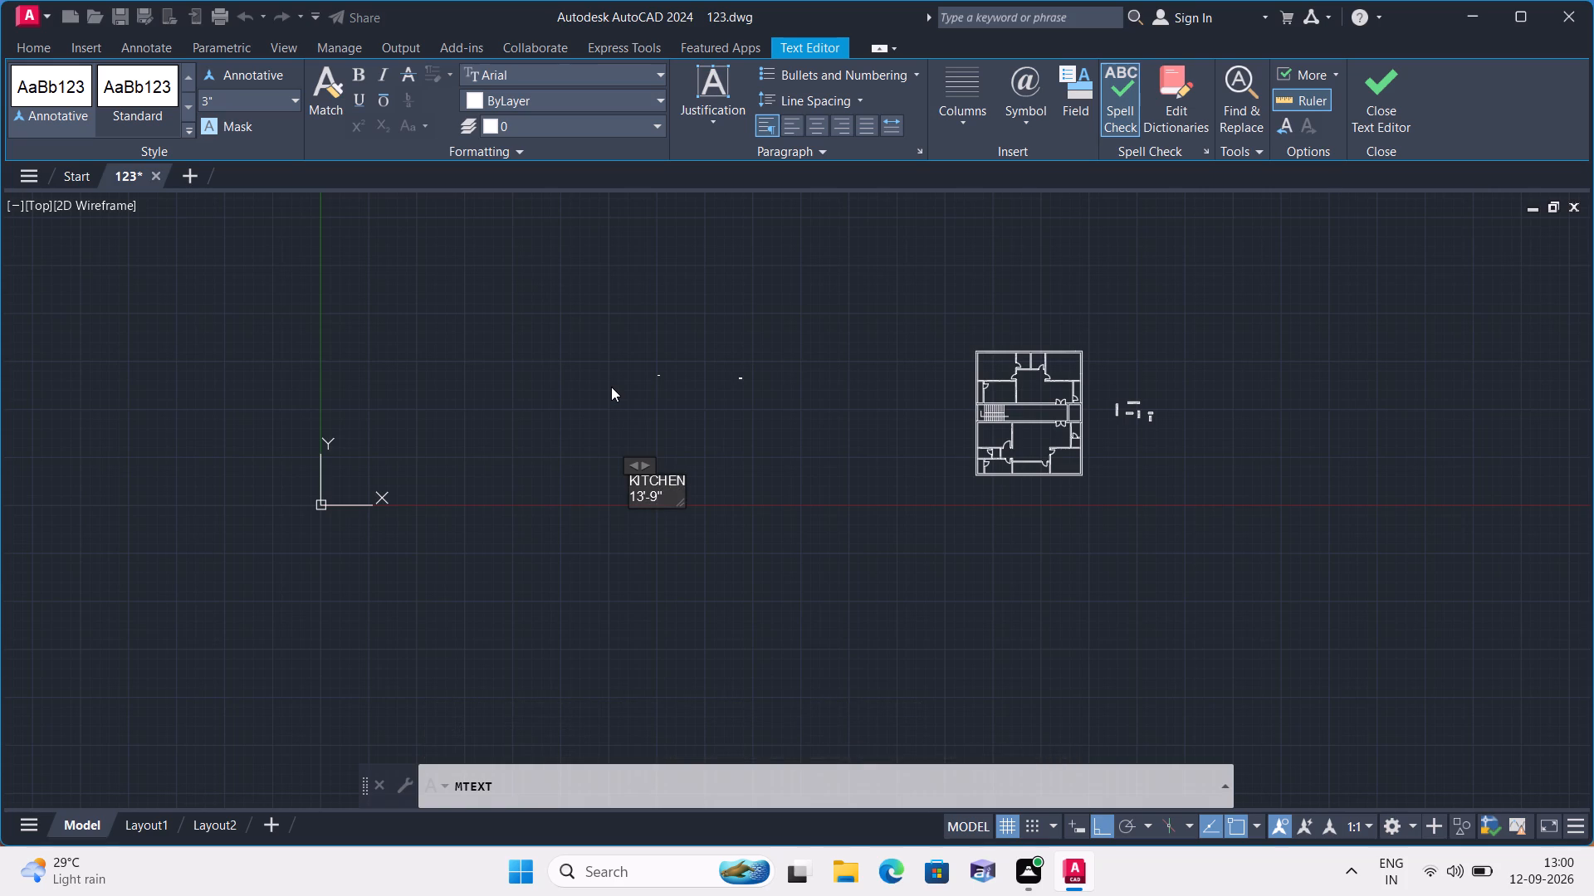
{"action": "key", "text": "x"}
{"action": "key", "text": "9"}
{"action": "type", "text": "'-5\""}
{"action": "left_click", "coordinate": [602, 543]}
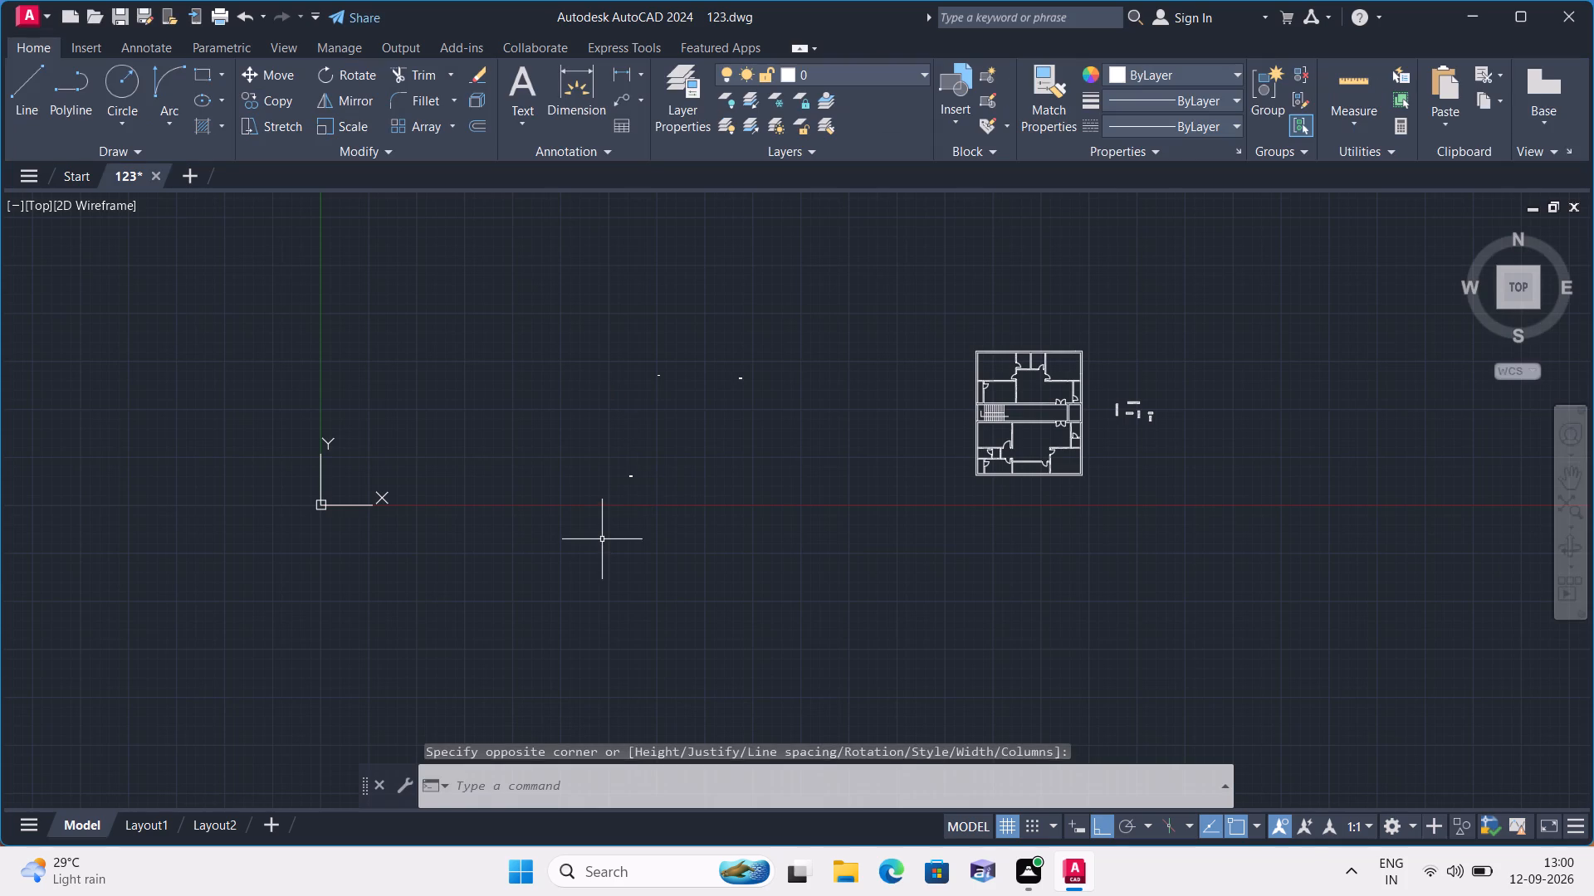
Add a single-line multiline text label just below and left of the KITCHEN label reading "3'-0"WIDE WASH".
{"action": "key", "text": "space"}
{"action": "triple_click", "coordinate": [597, 523]}
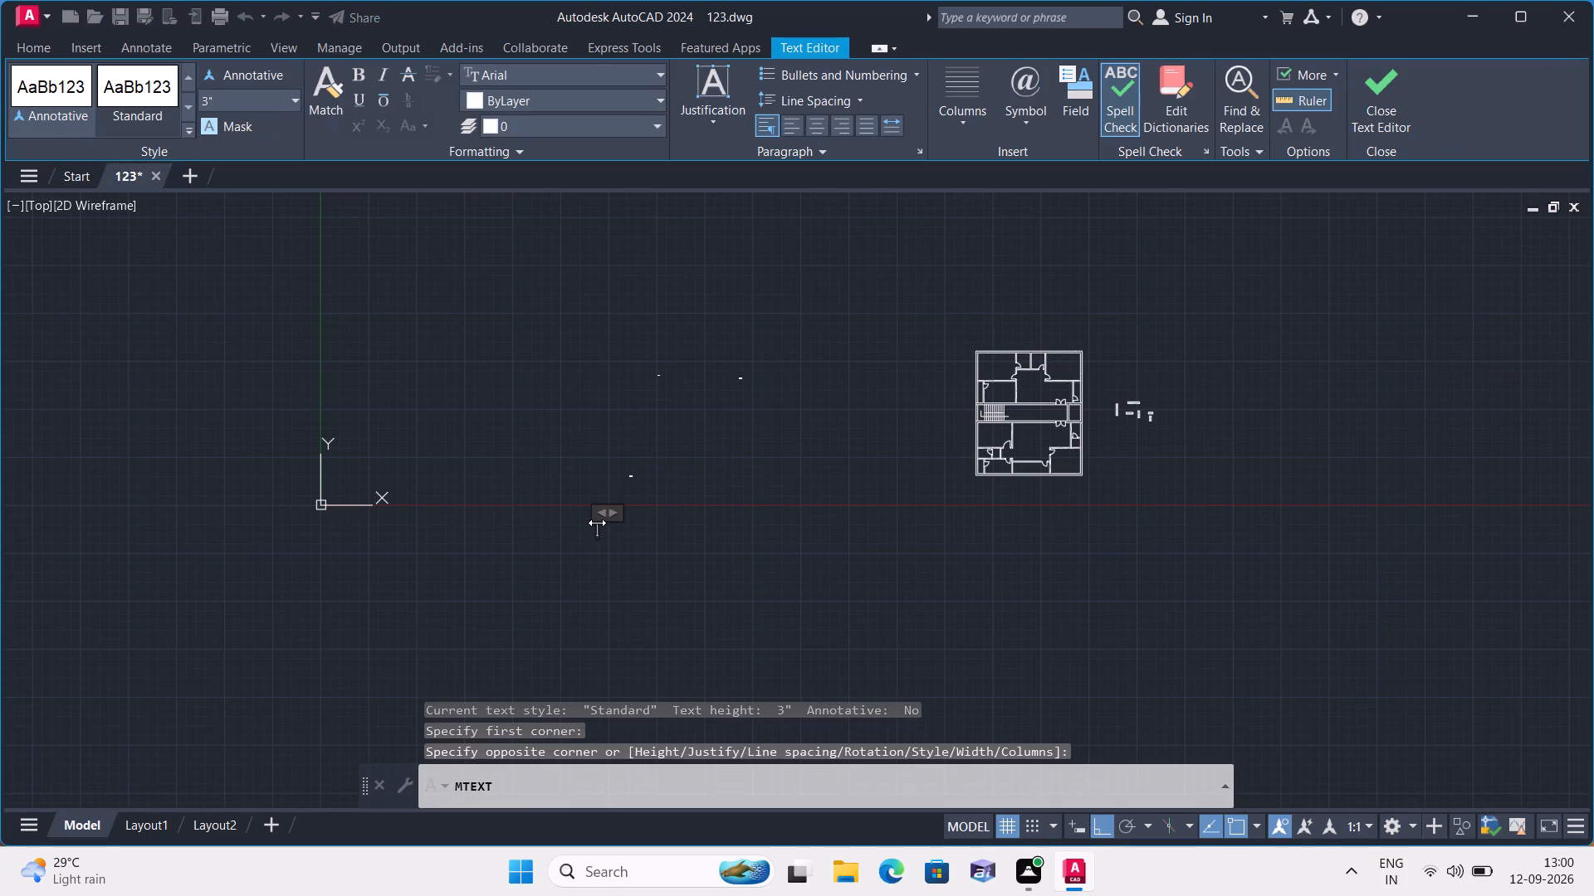
{"action": "left_click", "coordinate": [597, 523]}
{"action": "type", "text": "3'"}
{"action": "type", "text": "-0\""}
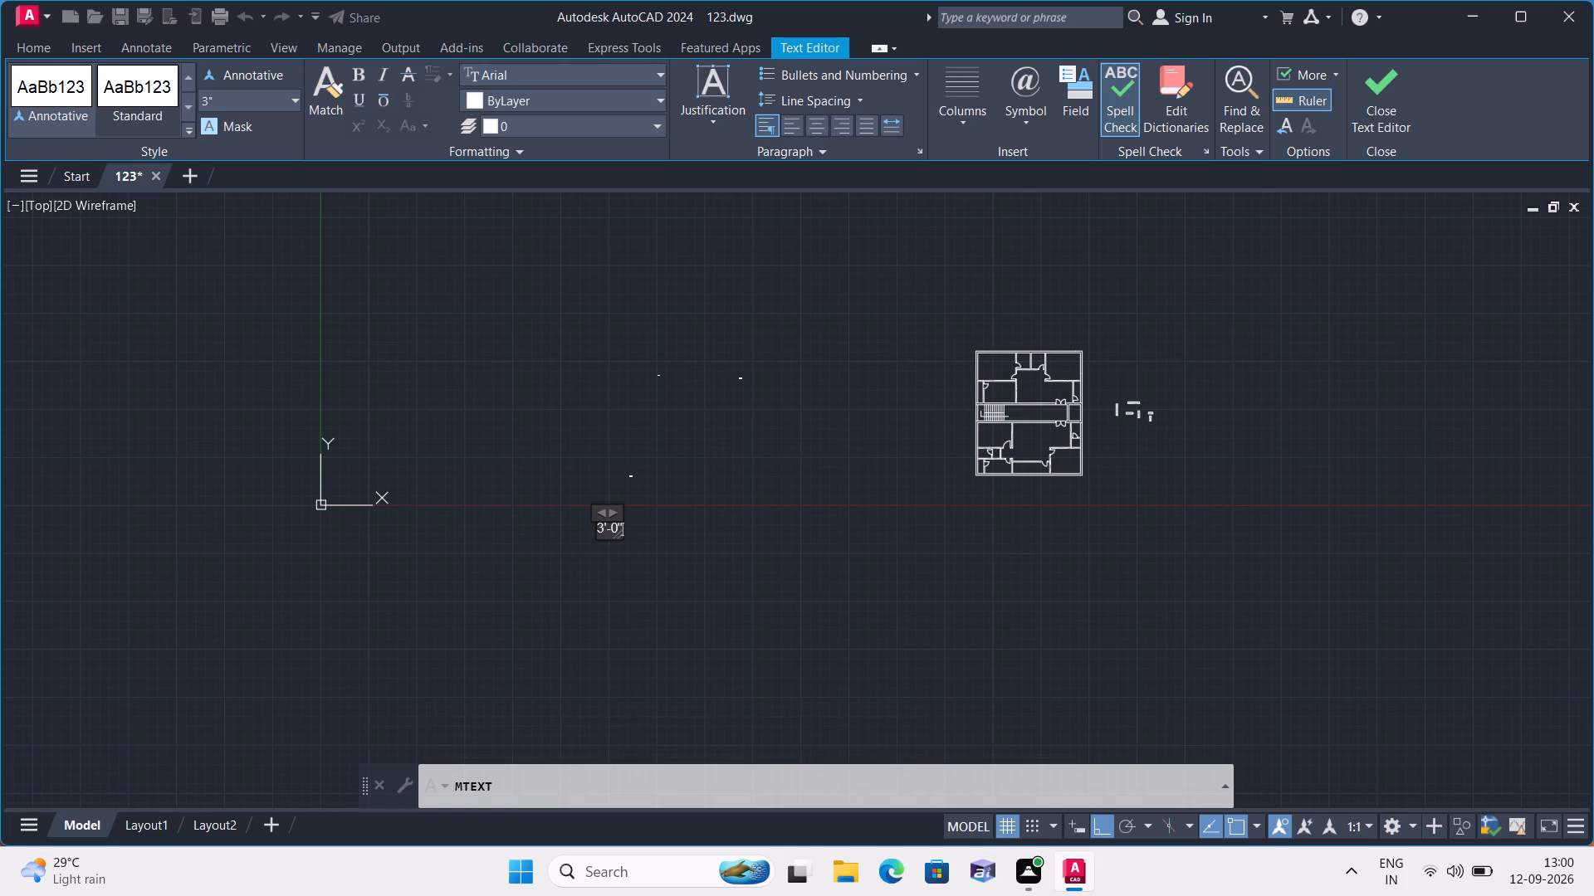
{"action": "type", "text": "WIDE W"}
{"action": "type", "text": "AAS"}
{"action": "key", "text": "BackSpace"}
{"action": "key", "text": "BackSpace"}
{"action": "type", "text": "SH"}
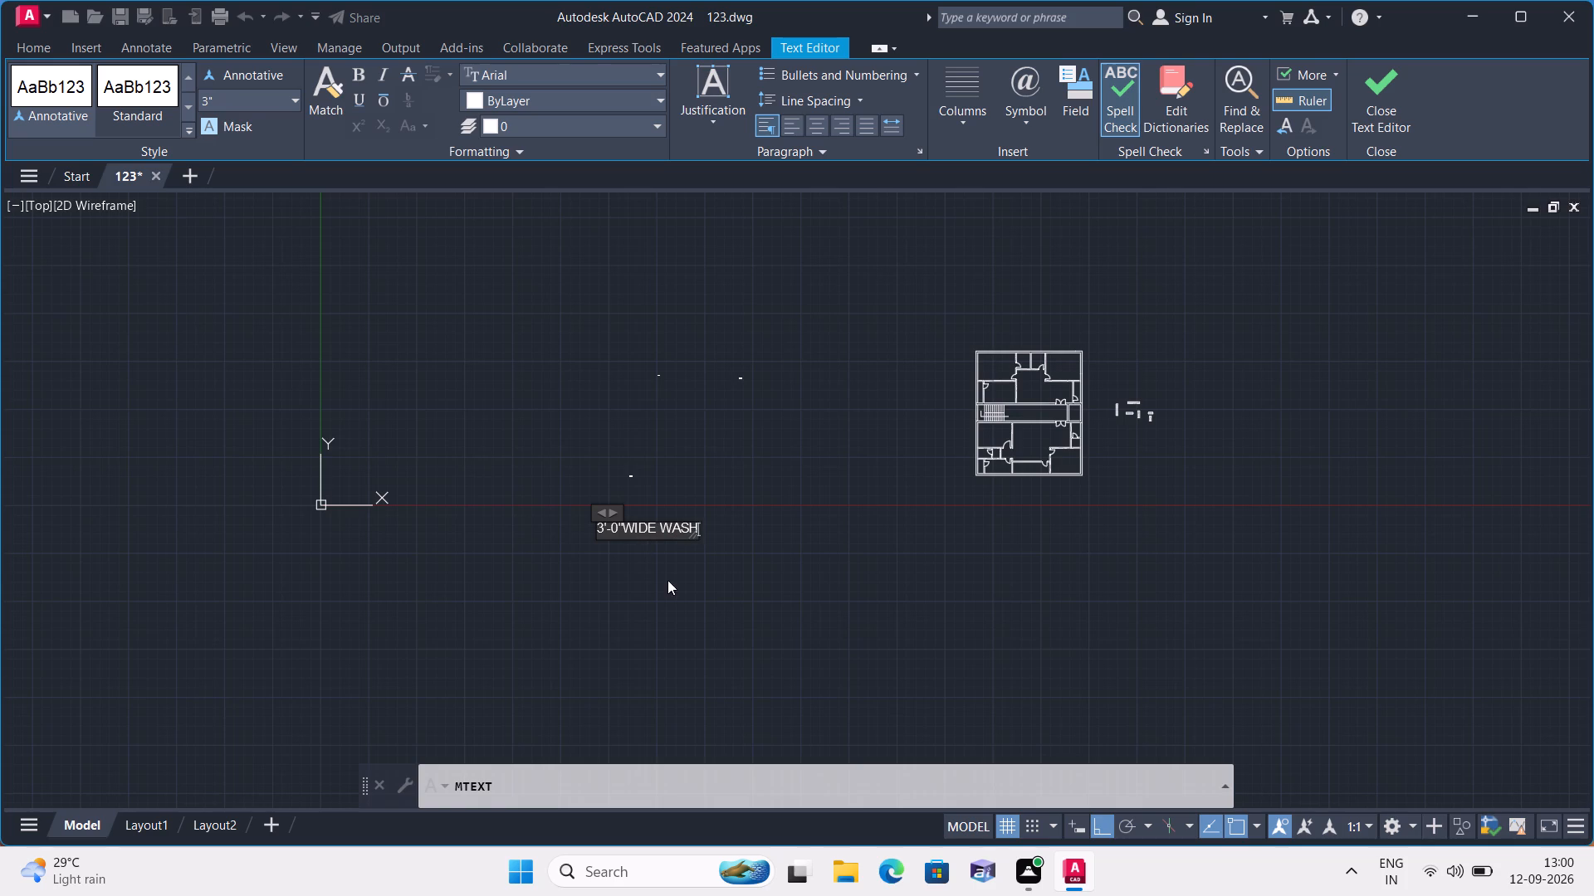
{"action": "left_click", "coordinate": [667, 580]}
{"action": "triple_click", "coordinate": [667, 580]}
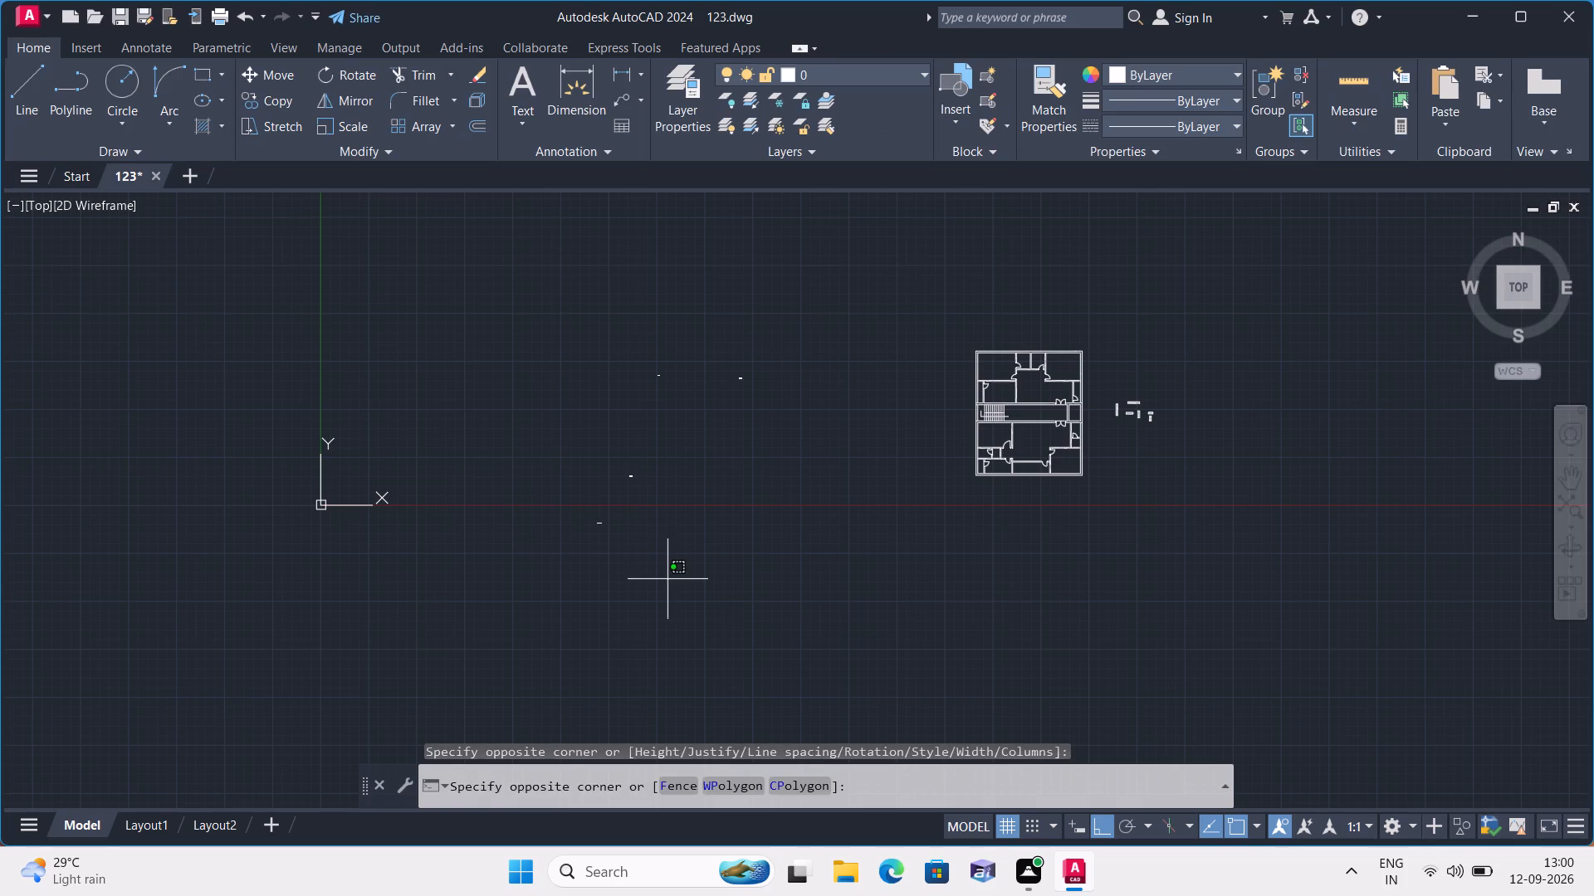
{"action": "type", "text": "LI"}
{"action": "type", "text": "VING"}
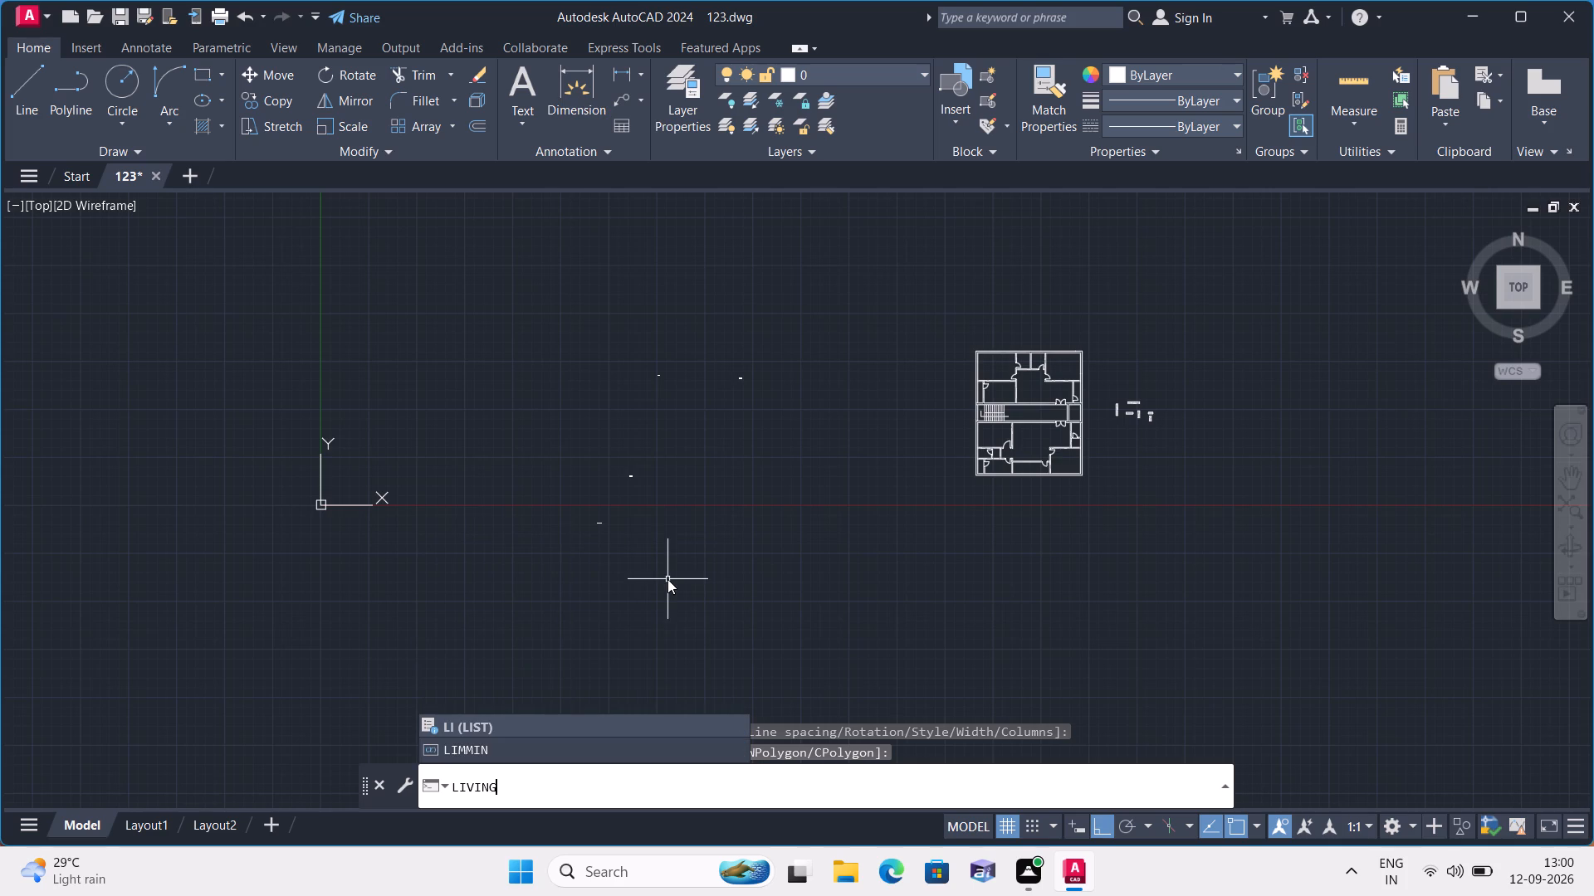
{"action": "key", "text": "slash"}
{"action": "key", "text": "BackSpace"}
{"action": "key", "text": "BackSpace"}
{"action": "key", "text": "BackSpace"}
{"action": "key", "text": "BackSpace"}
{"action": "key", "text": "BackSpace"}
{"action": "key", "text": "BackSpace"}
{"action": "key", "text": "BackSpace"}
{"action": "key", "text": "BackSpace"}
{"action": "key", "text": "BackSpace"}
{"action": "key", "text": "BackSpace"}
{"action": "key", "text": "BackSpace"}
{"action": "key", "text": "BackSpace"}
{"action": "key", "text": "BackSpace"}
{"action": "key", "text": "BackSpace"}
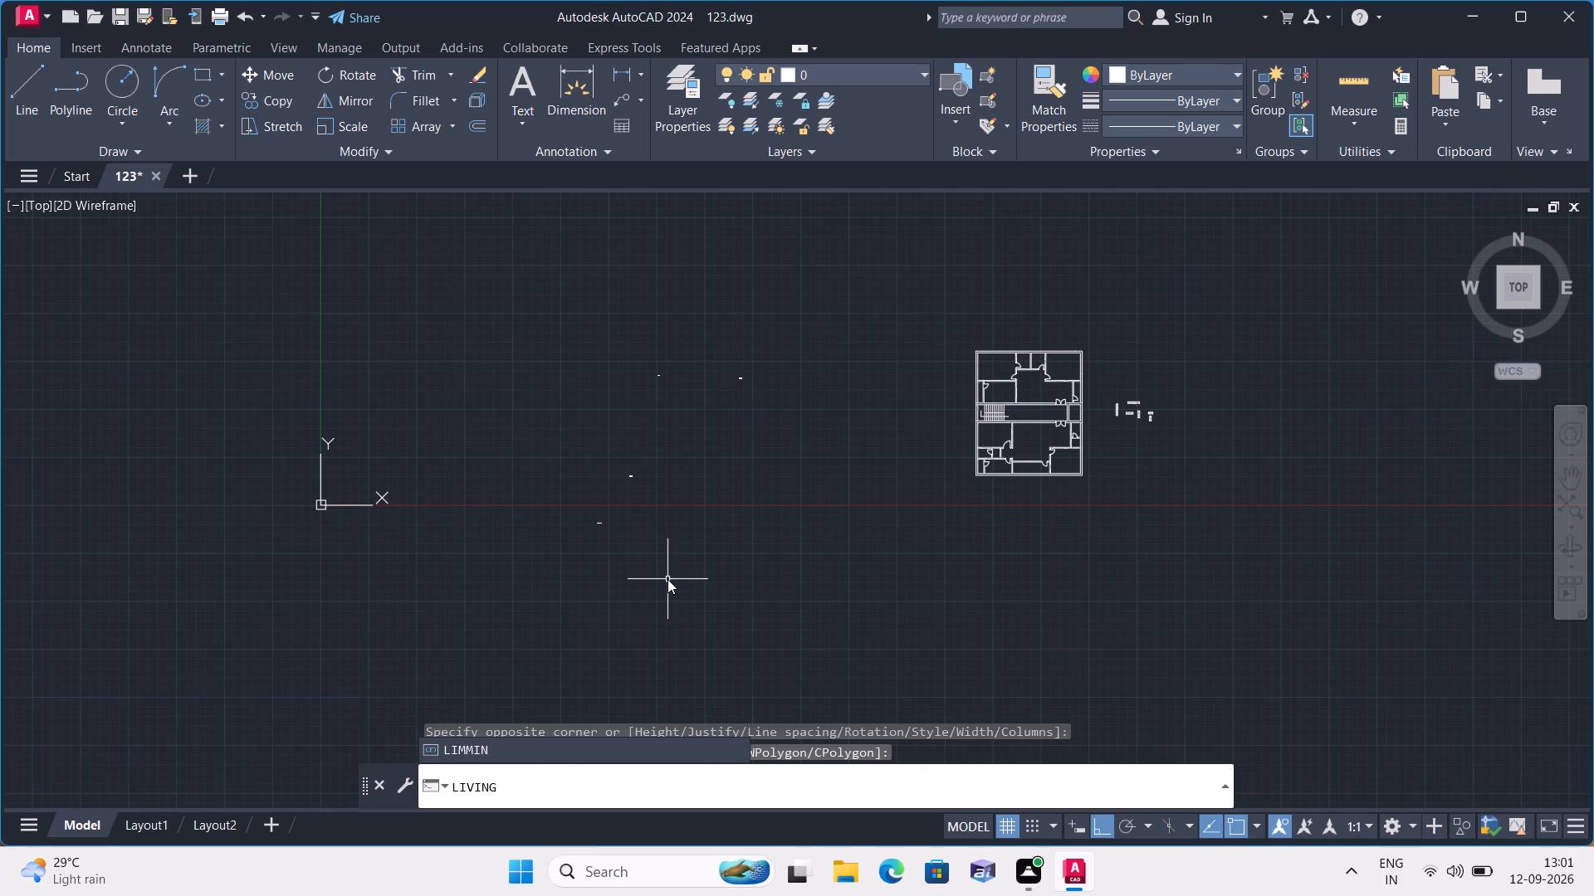
Add a multiline text label below and right of the WASH label reading "LIVING/DINING" with "10'-4"X13'-6"" on its second line.
{"action": "key", "text": "space"}
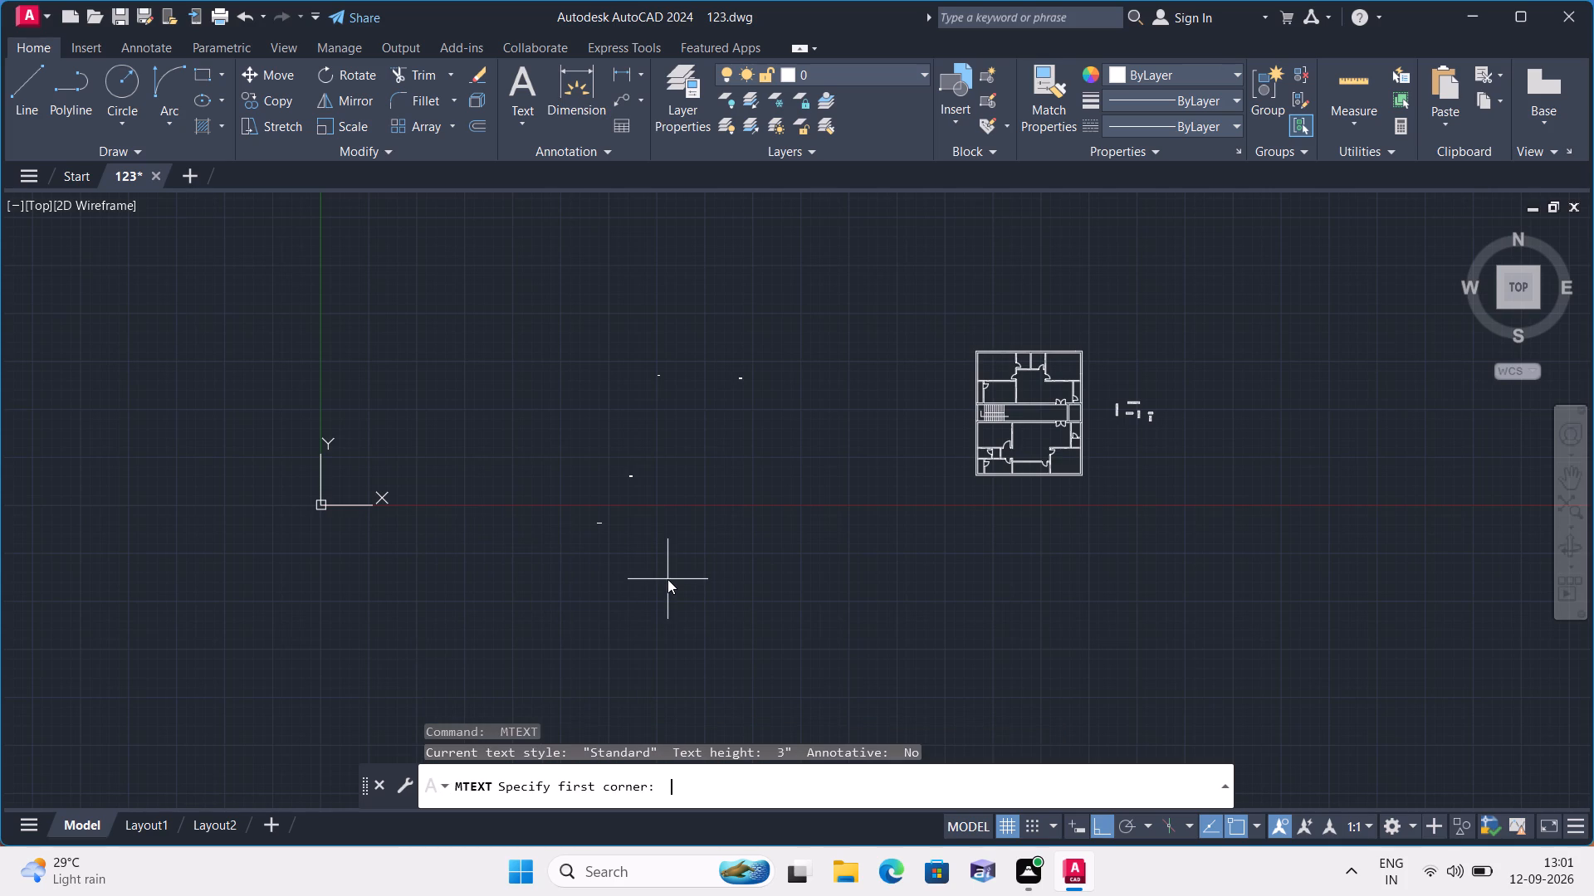
{"action": "triple_click", "coordinate": [667, 579]}
{"action": "type", "text": "LI"}
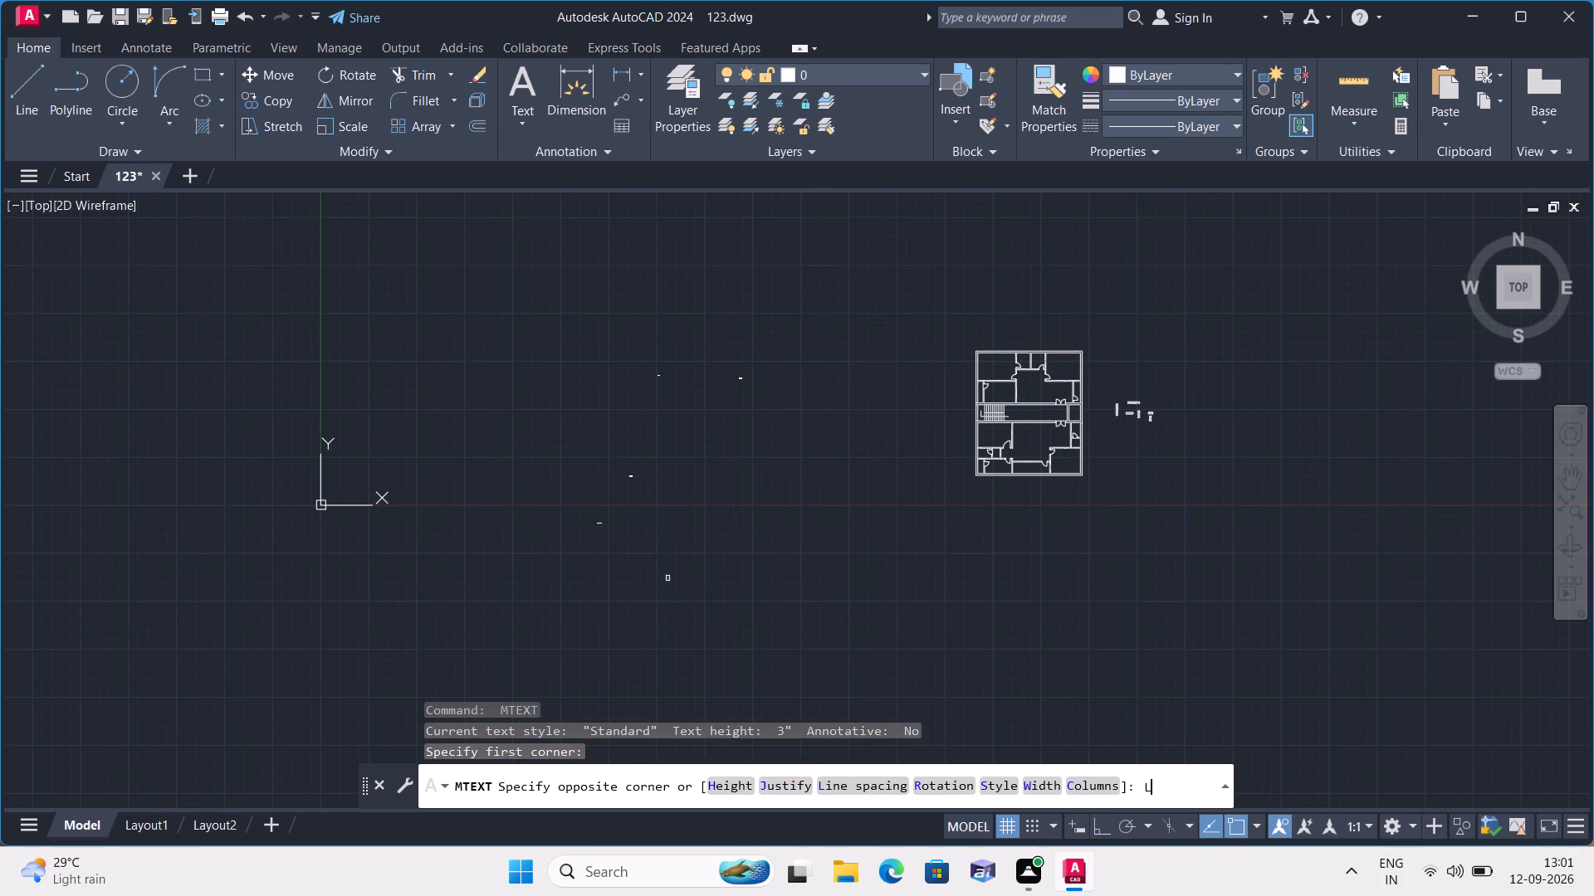
{"action": "double_click", "coordinate": [667, 578]}
{"action": "left_click", "coordinate": [667, 578]}
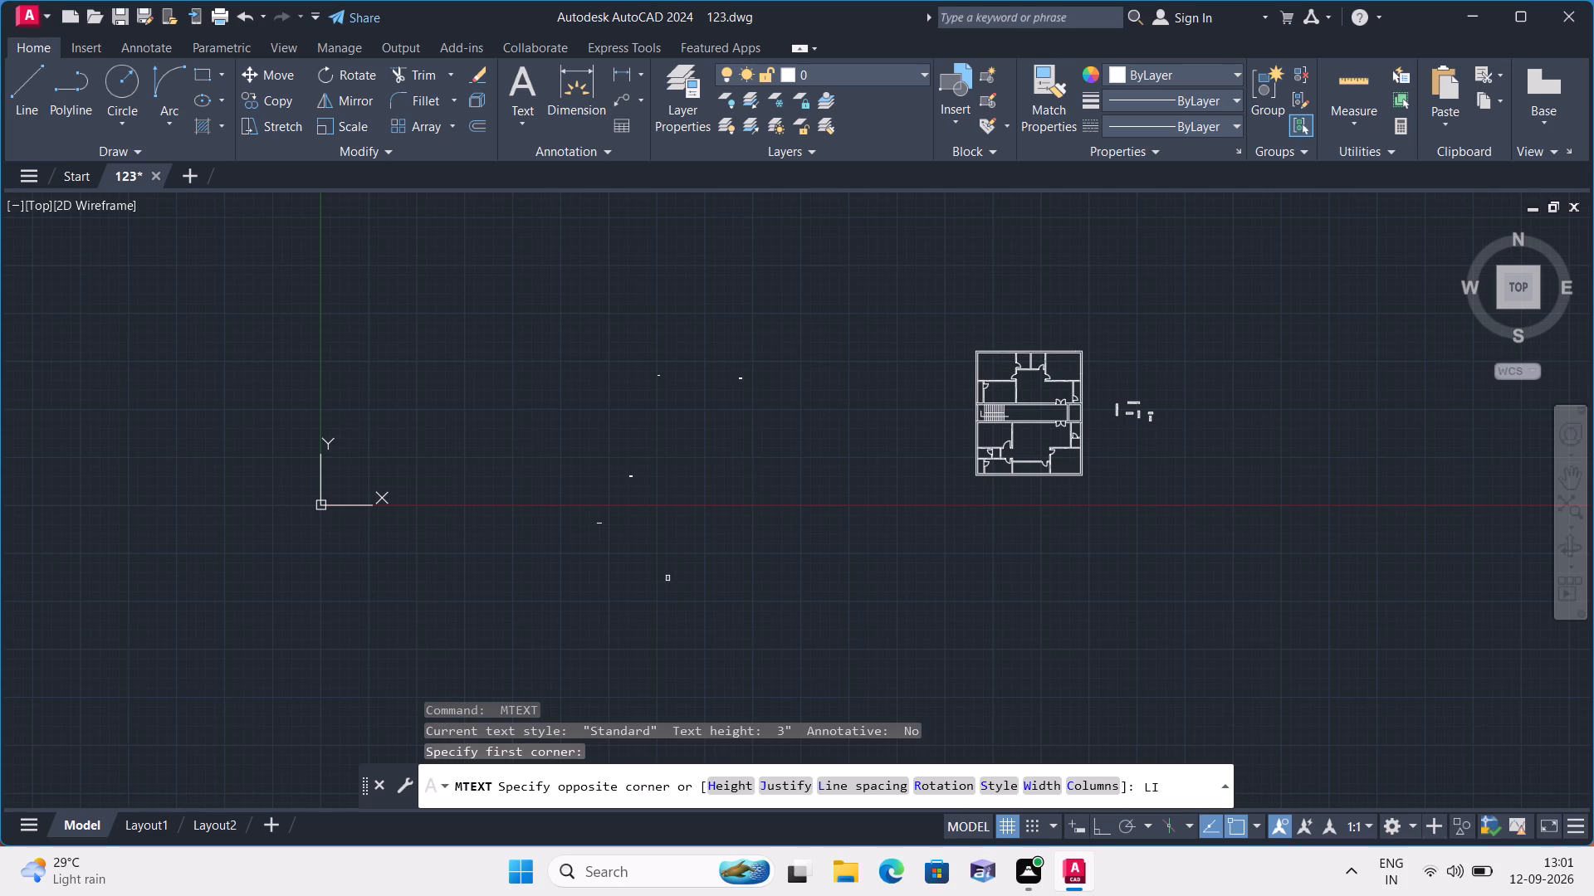
{"action": "key", "text": "BackSpace"}
{"action": "key", "text": "BackSpace"}
{"action": "key", "text": "BackSpace"}
{"action": "double_click", "coordinate": [667, 578]}
{"action": "left_click", "coordinate": [662, 547]}
{"action": "type", "text": "LI"}
{"action": "type", "text": "VING"}
{"action": "key", "text": "slash"}
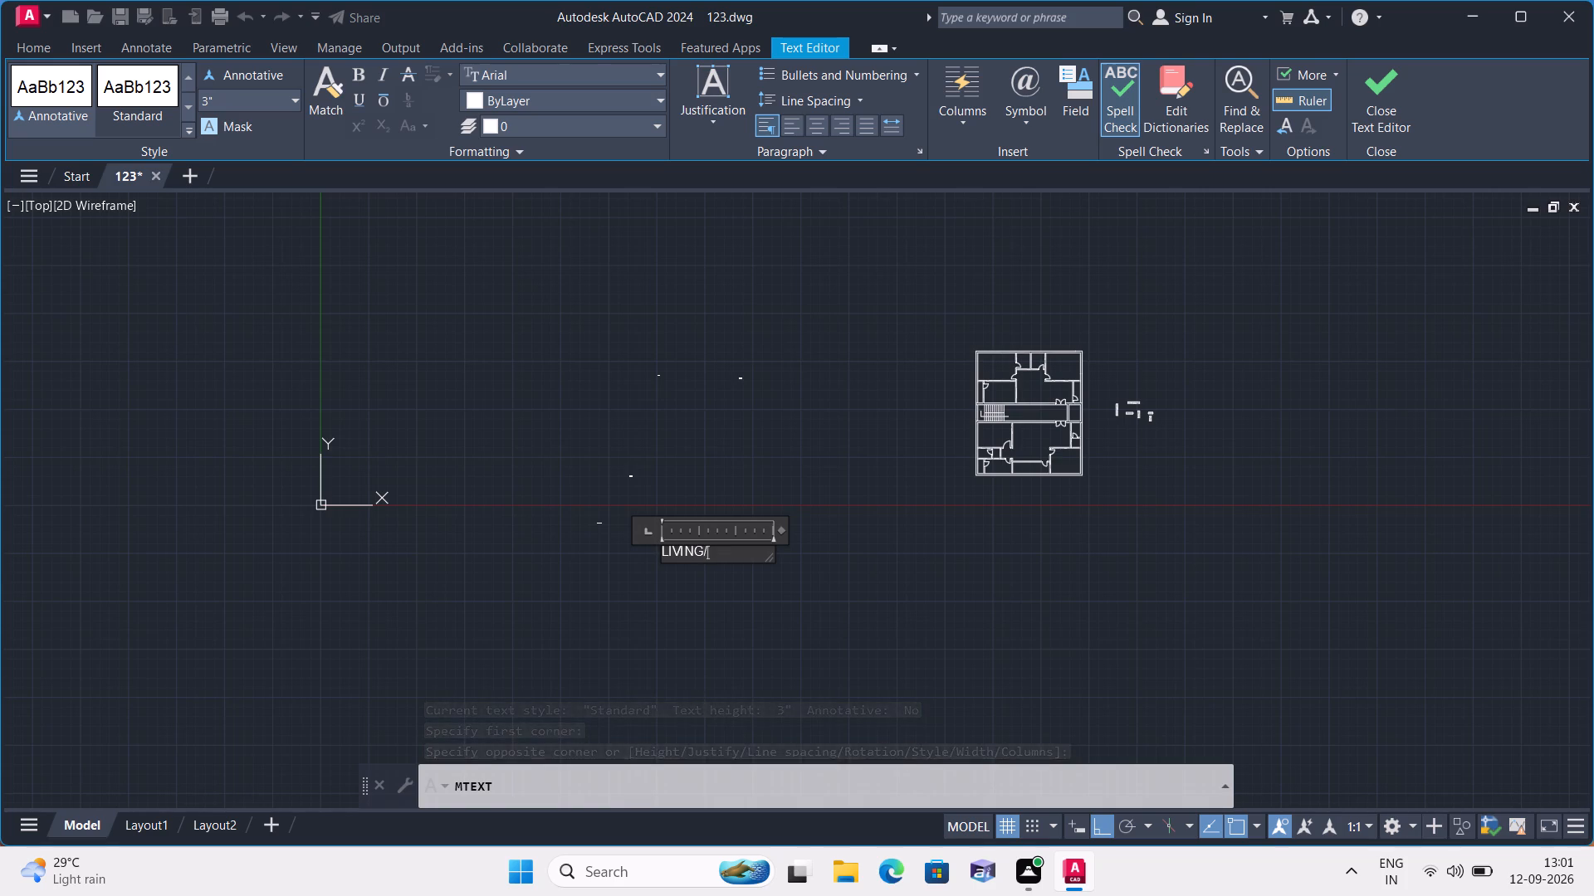
{"action": "type", "text": "DINING"}
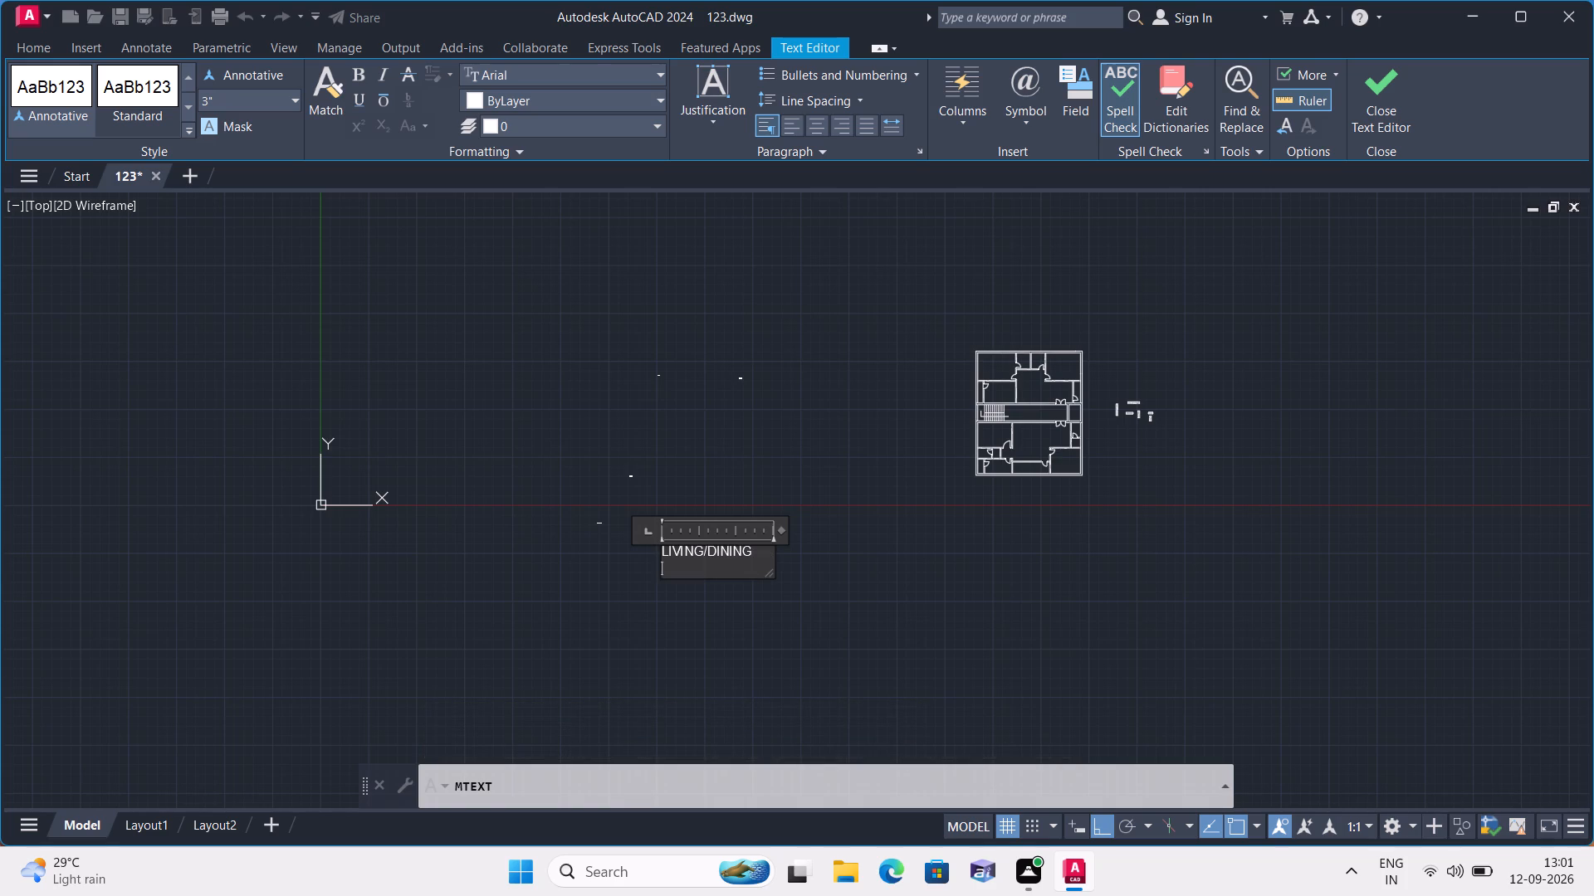
{"action": "key", "text": "Return"}
{"action": "type", "text": "10'-4\""}
{"action": "key", "text": "x"}
{"action": "type", "text": "13'-6\""}
{"action": "left_click", "coordinate": [530, 623]}
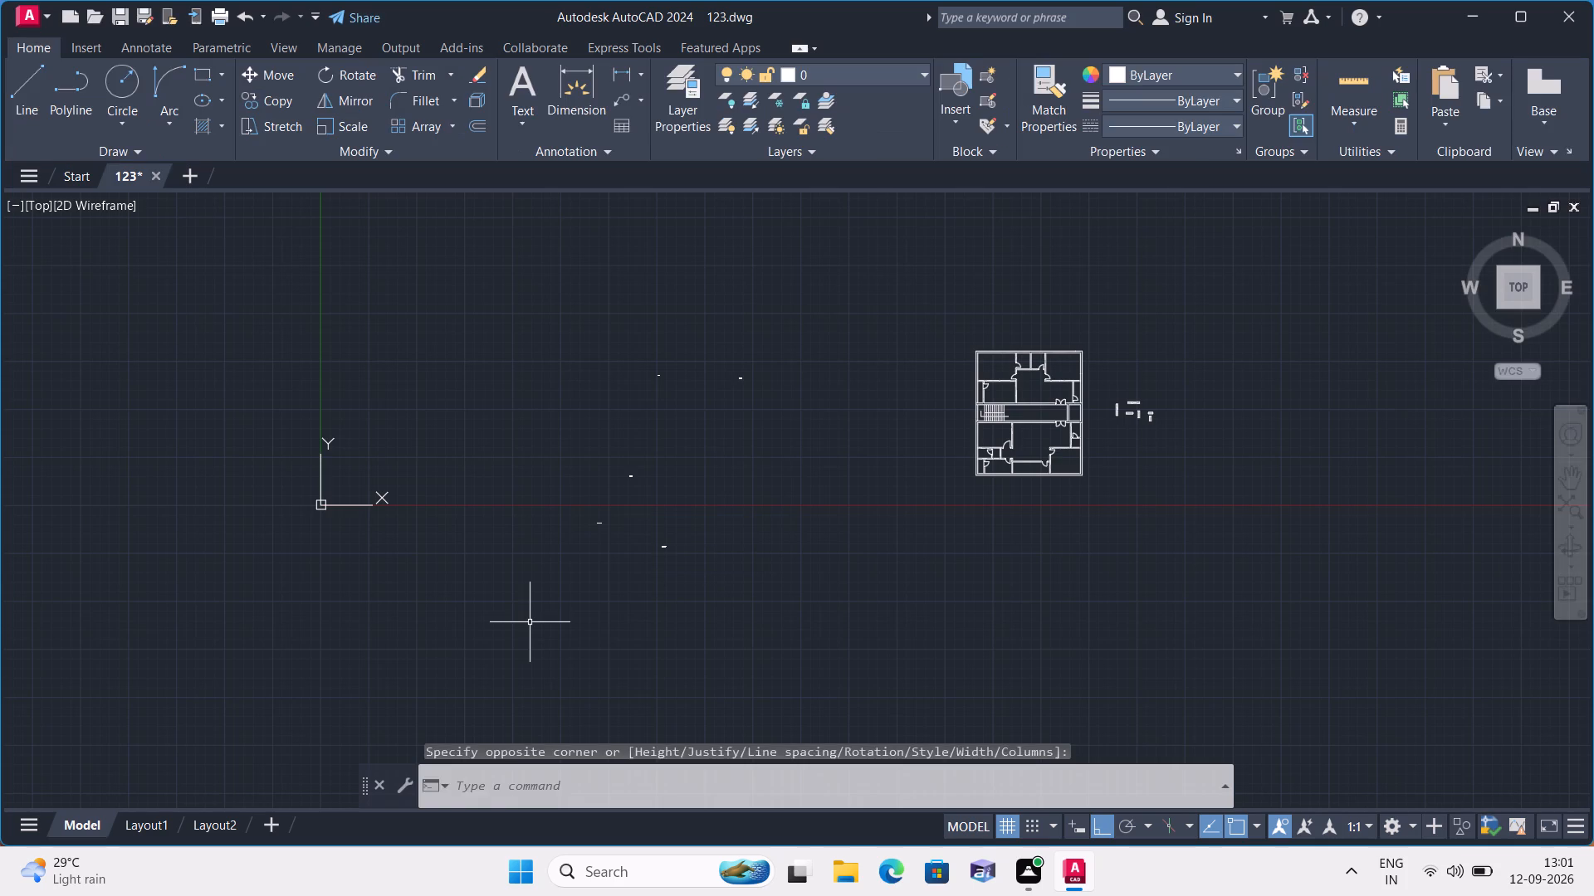
Add a single-line multiline text label below and left of the LIVING/DINING label reading "7'-0" WIDE CORRIDOR".
{"action": "key", "text": "space"}
{"action": "triple_click", "coordinate": [530, 622]}
{"action": "left_click", "coordinate": [530, 622]}
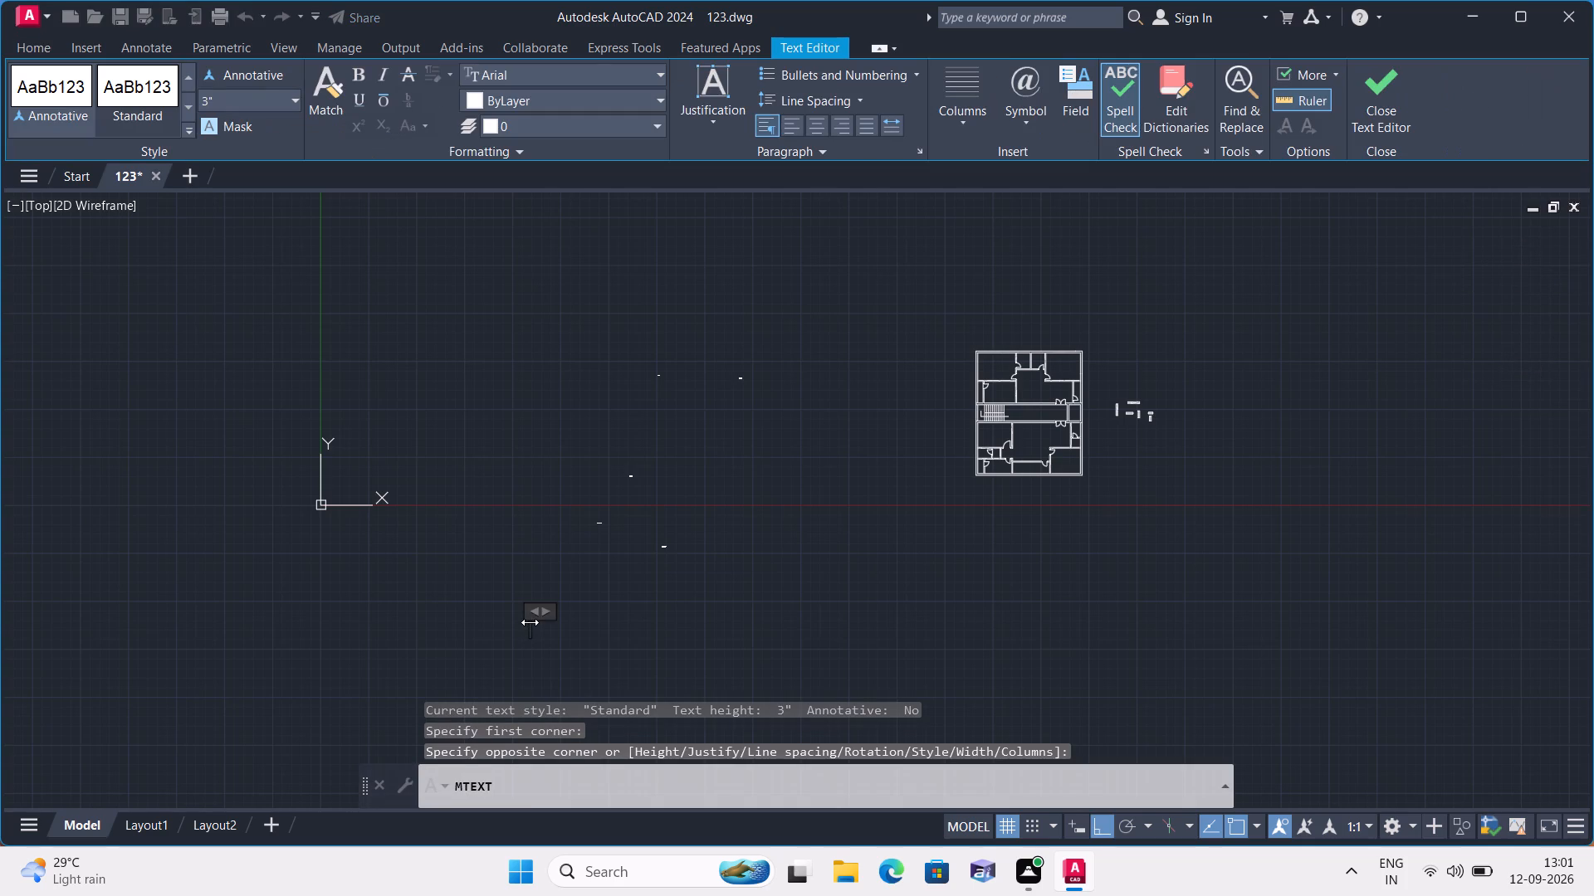
{"action": "type", "text": "7'-0\""}
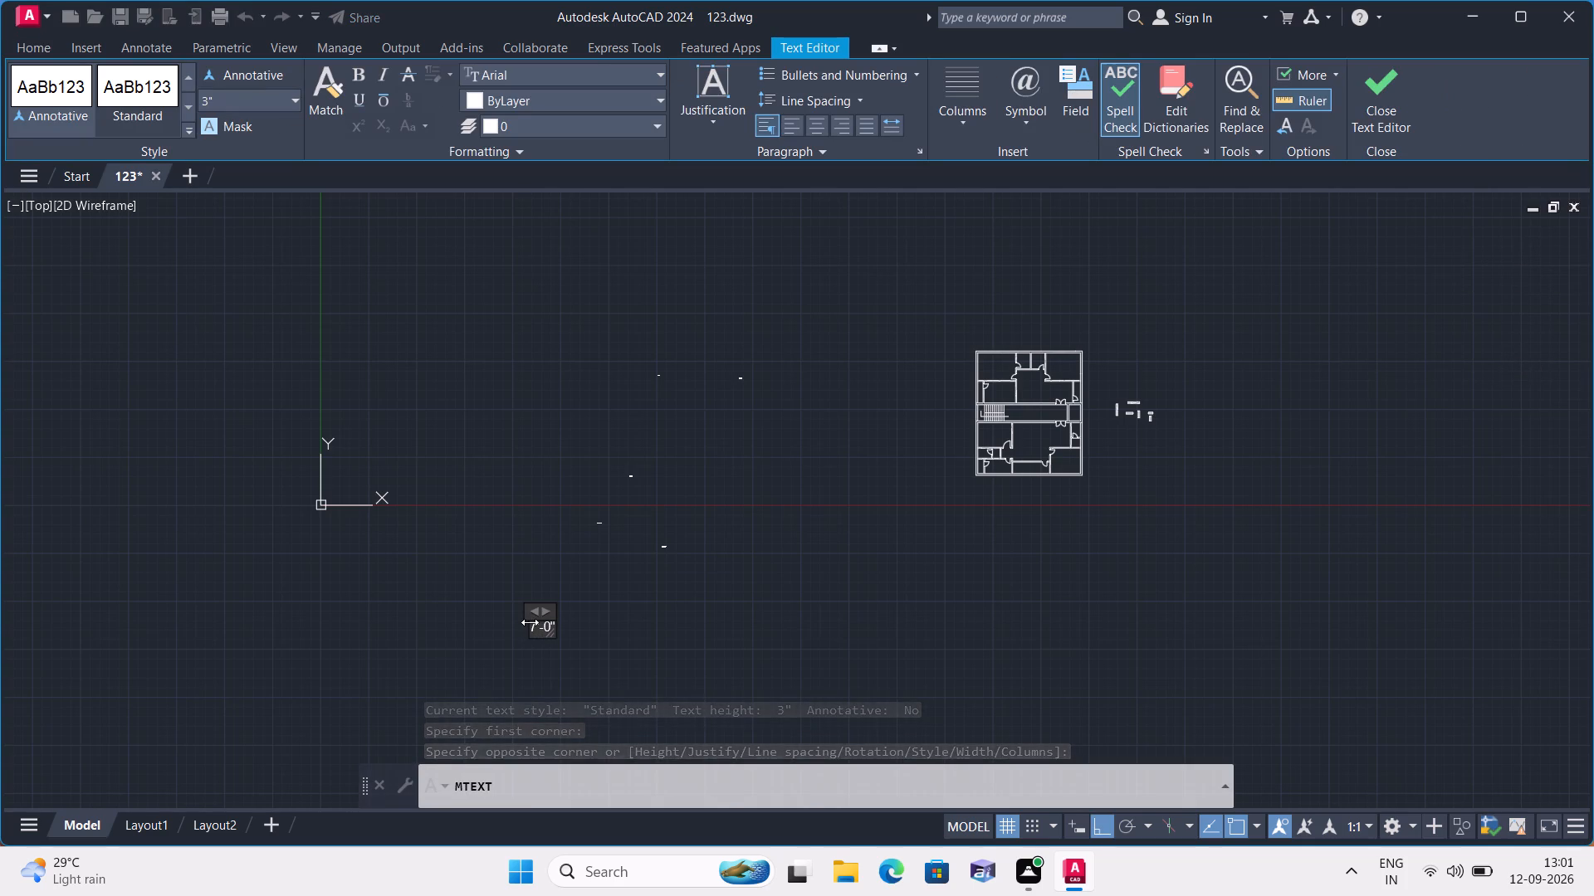
{"action": "key", "text": "space"}
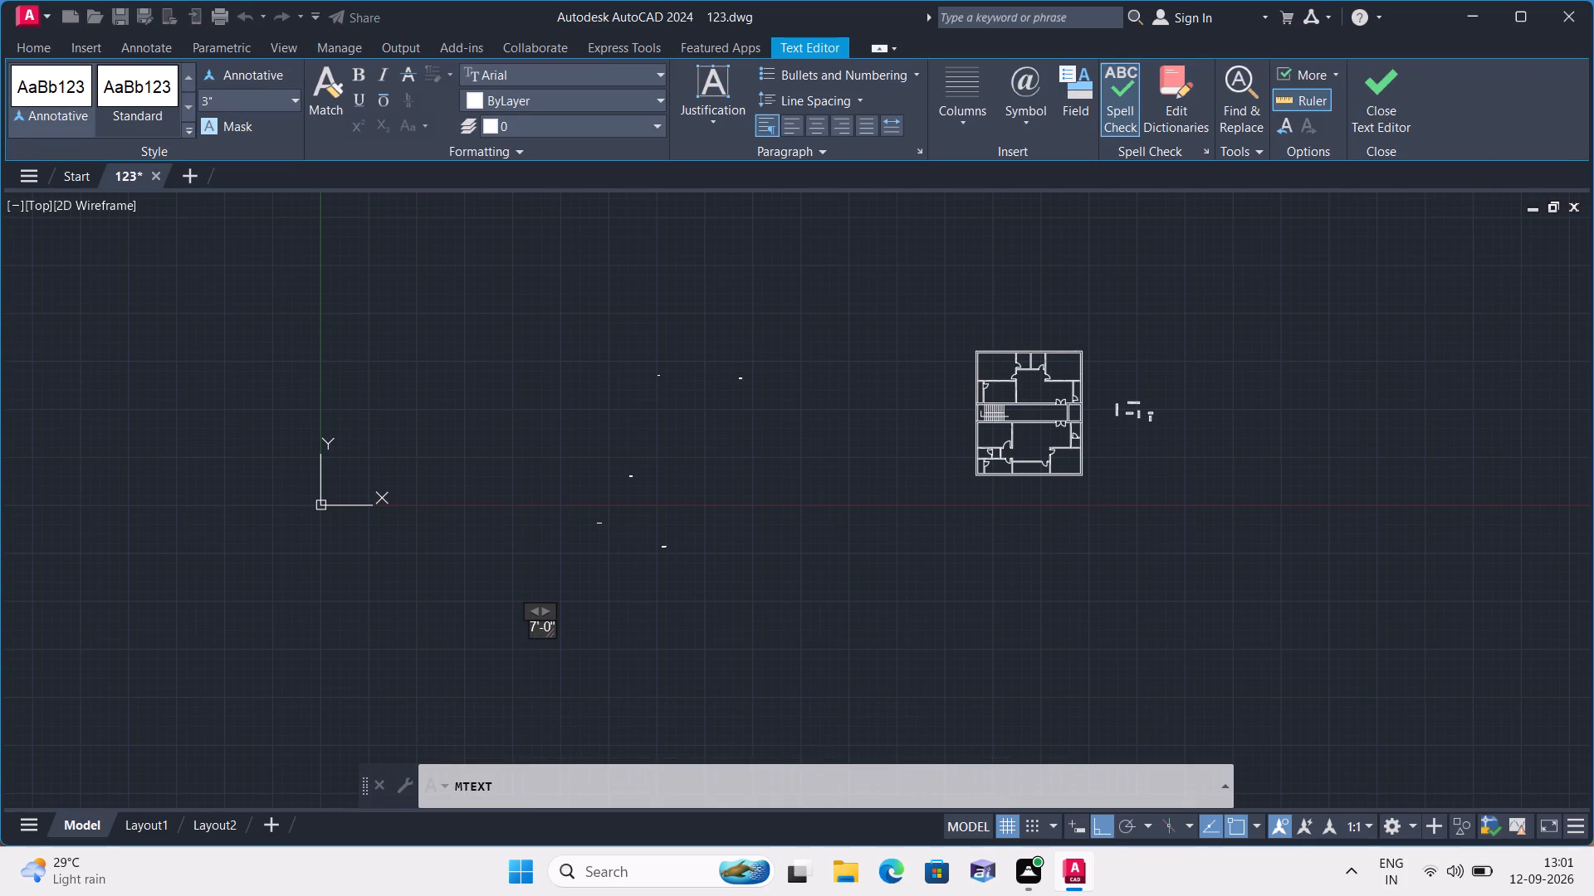
{"action": "type", "text": "WIDE"}
{"action": "key", "text": "space"}
{"action": "type", "text": "CORRI"}
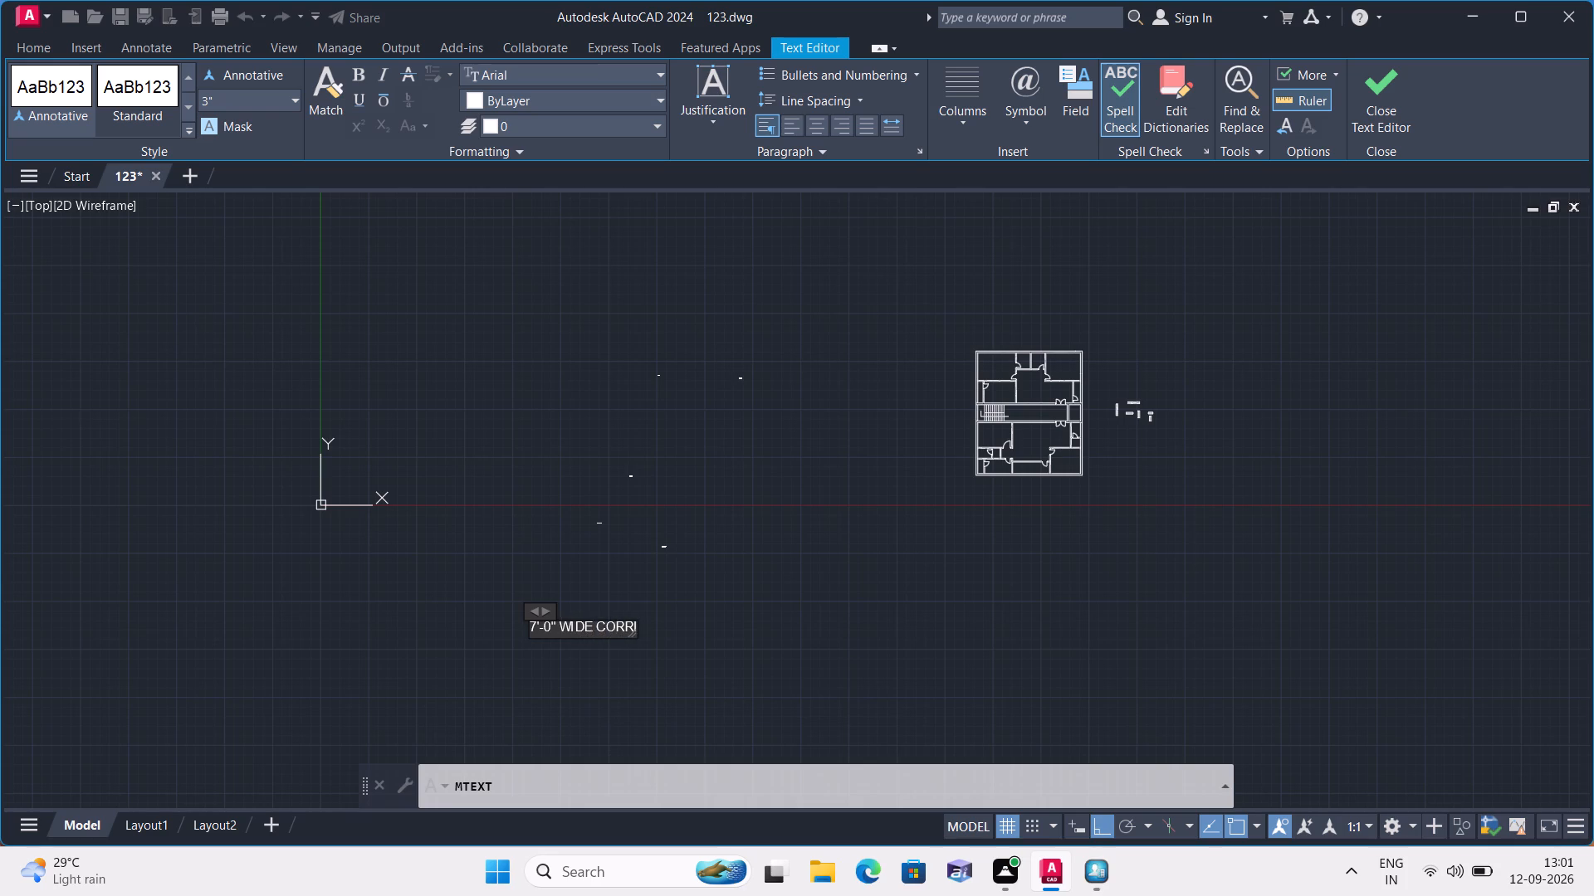
{"action": "type", "text": "DO"}
{"action": "key", "text": "r"}
{"action": "left_click", "coordinate": [684, 610]}
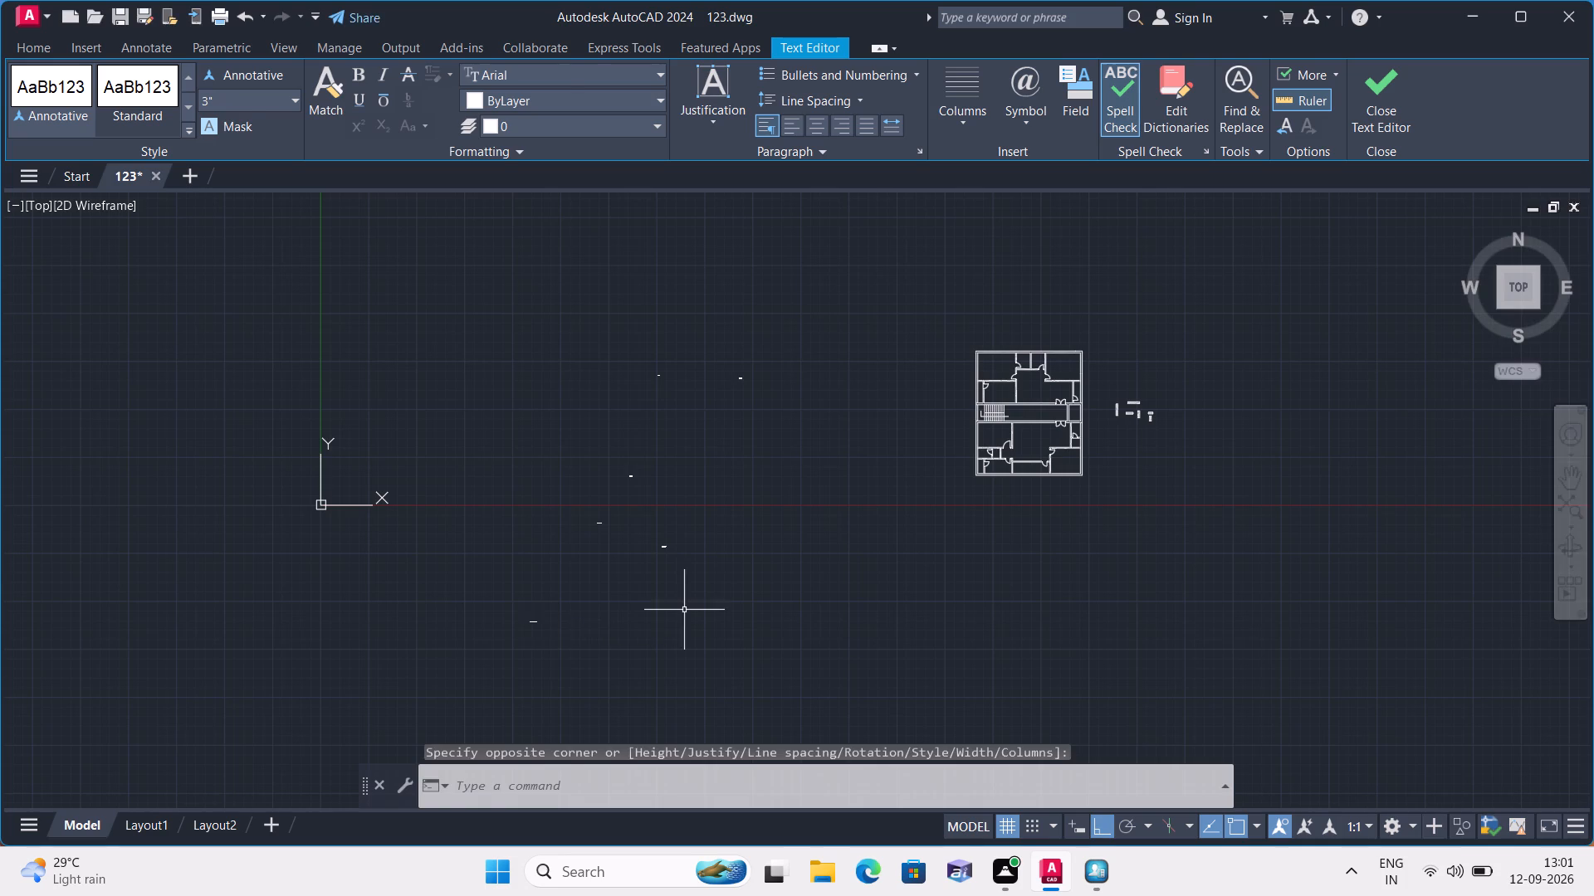
Add a multiline text label below and right of the CORRIDOR label reading "BEDROOM" with "14'-9"X10'-9"" on its second line.
{"action": "scroll", "coordinate": [633, 569], "scroll_direction": "down", "scroll_amount": 2}
{"action": "key", "text": "space"}
{"action": "triple_click", "coordinate": [674, 635]}
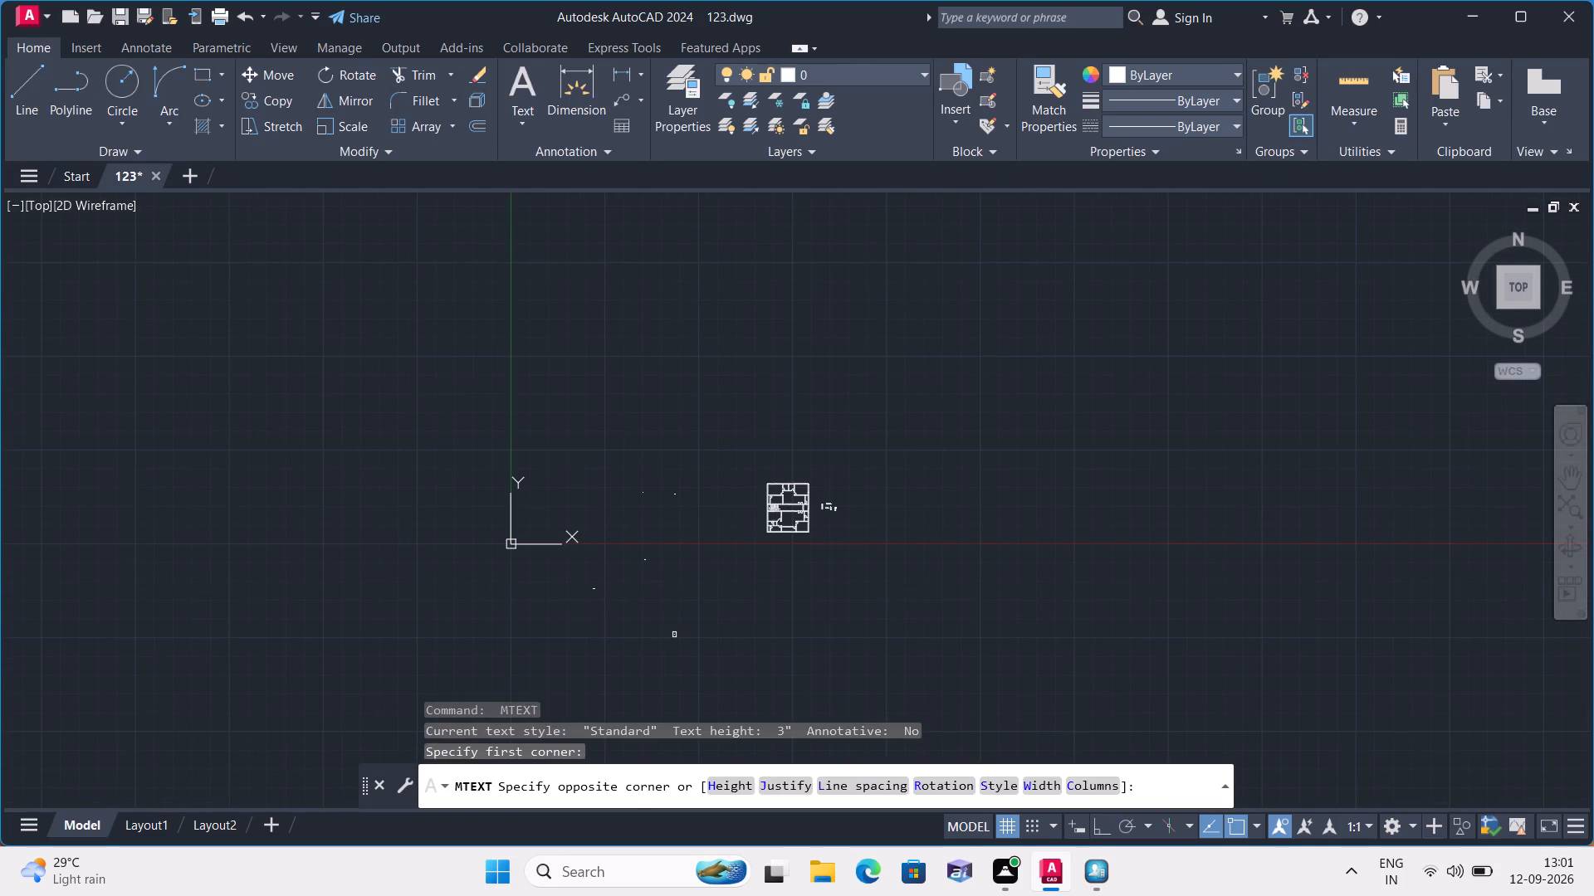
{"action": "type", "text": "BEDROOM"}
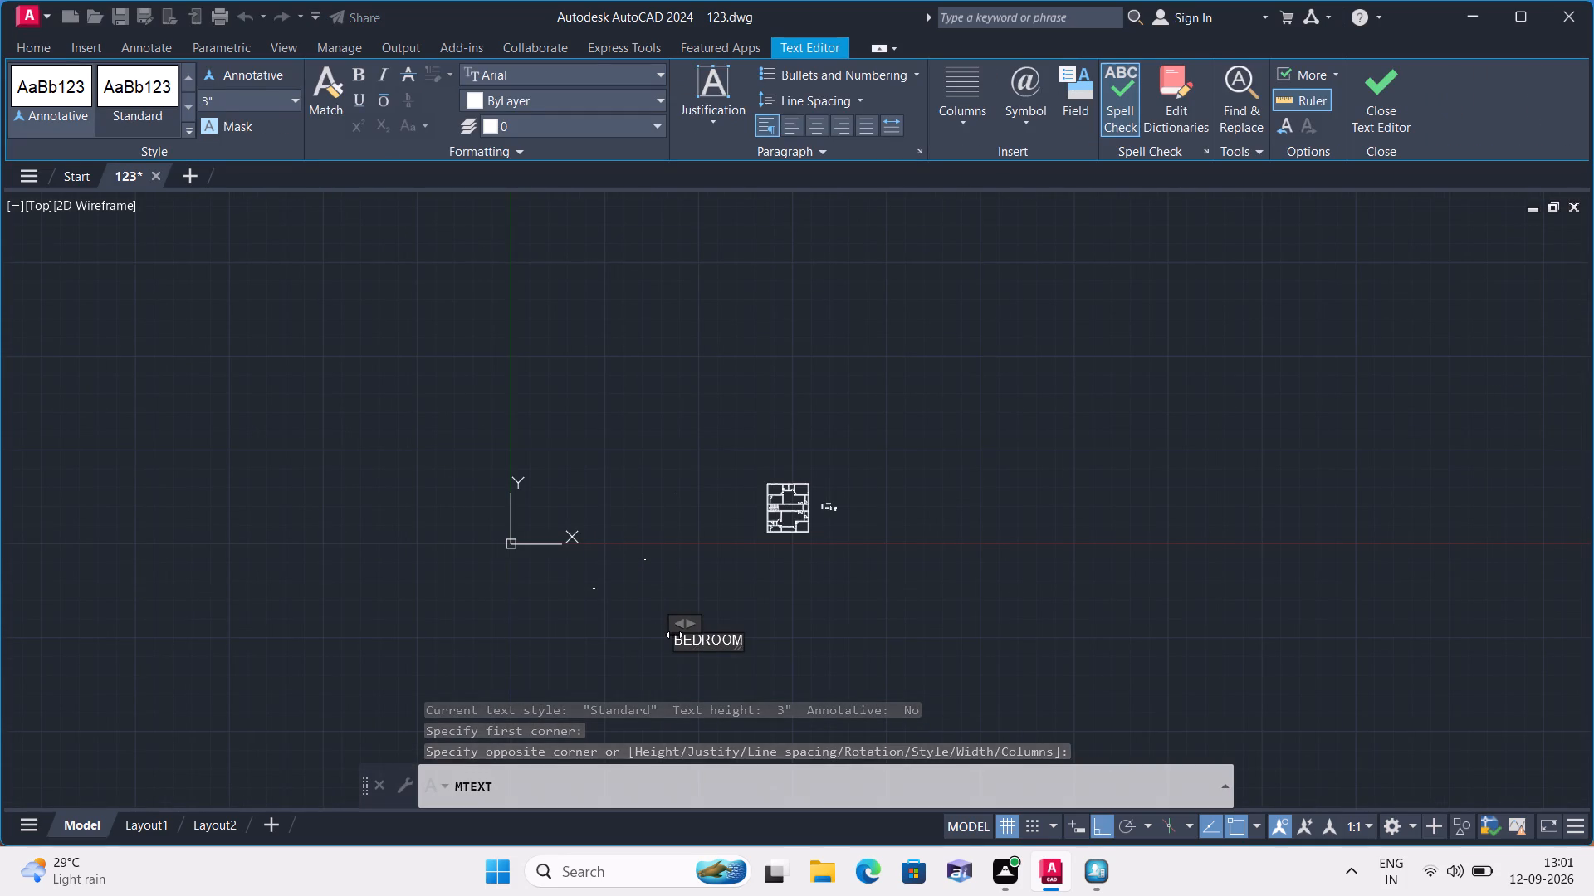
{"action": "key", "text": "Return"}
{"action": "type", "text": "14'-"}
{"action": "type", "text": "9\""}
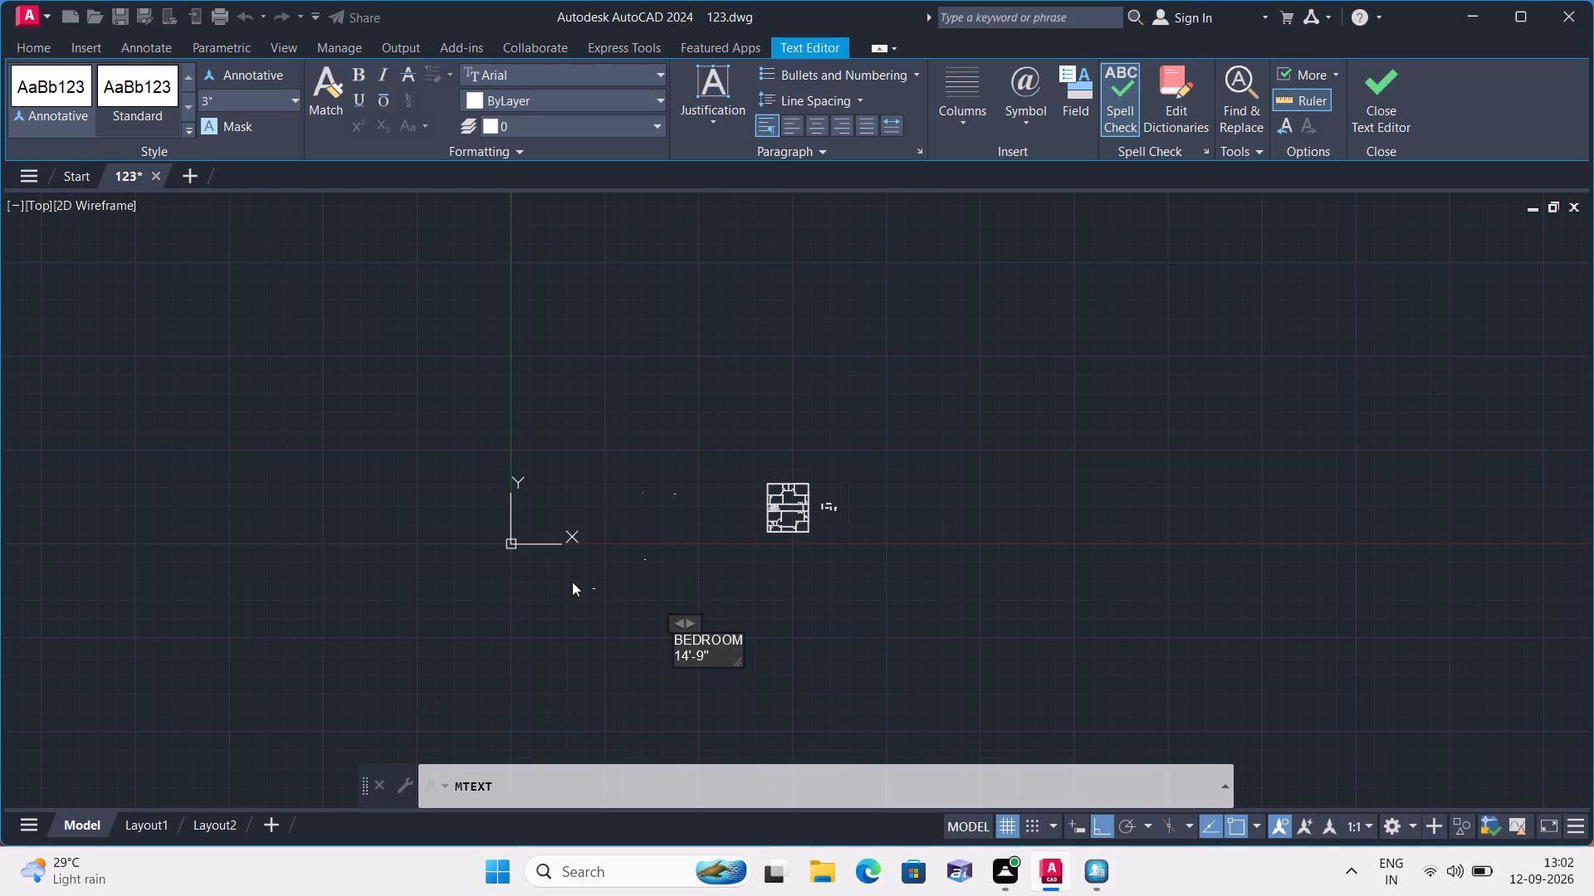
{"action": "type", "text": "X10"}
{"action": "type", "text": "'-"}
{"action": "type", "text": "9\""}
{"action": "key", "text": "space"}
{"action": "left_click", "coordinate": [809, 642]}
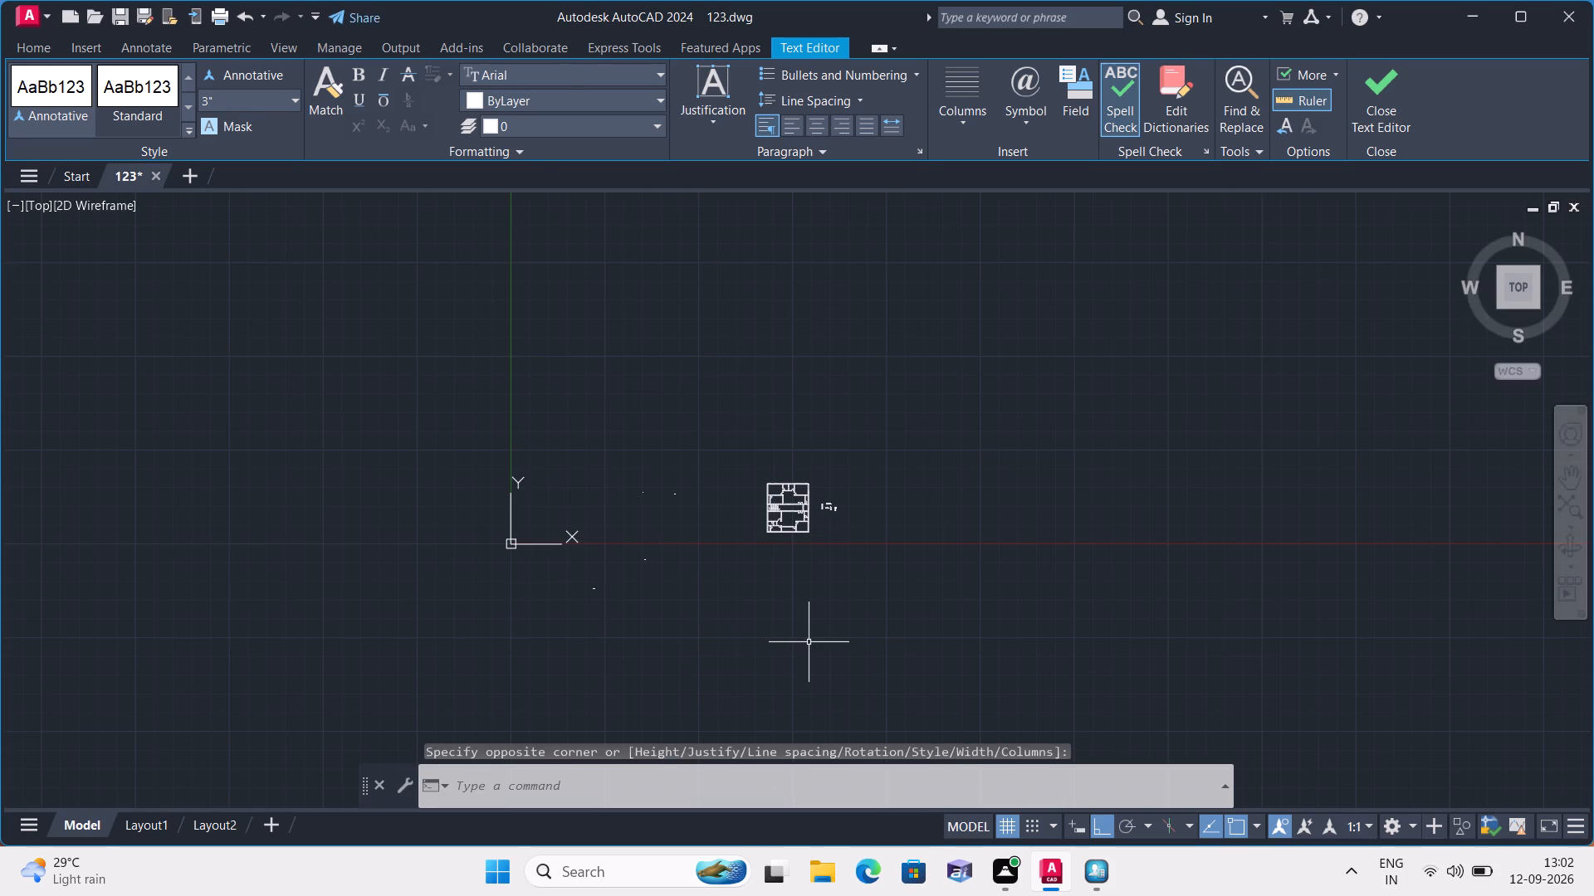
Add a multiline text label below and right of the new BEDROOM label reading "TOILET" with "6'-0"X4'-0"" on its second line.
{"action": "middle_click_drag", "start_coordinate": [809, 642], "coordinate": [760, 524]}
{"action": "scroll", "coordinate": [809, 642], "scroll_direction": "down", "scroll_amount": 1}
{"action": "key", "text": "space"}
{"action": "triple_click", "coordinate": [741, 568]}
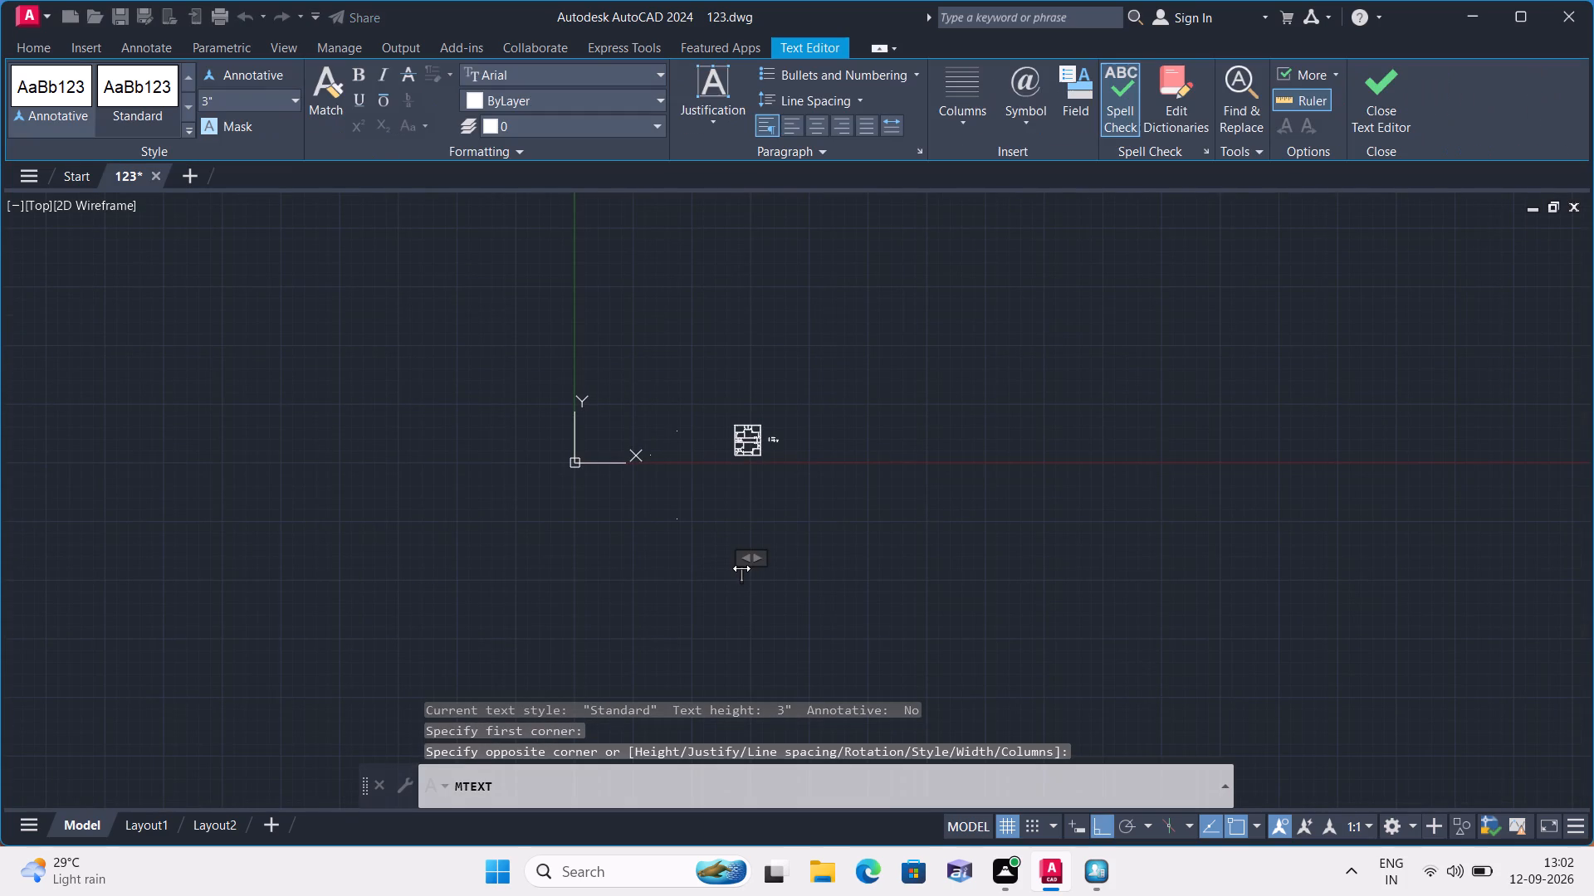
{"action": "type", "text": "TOILET"}
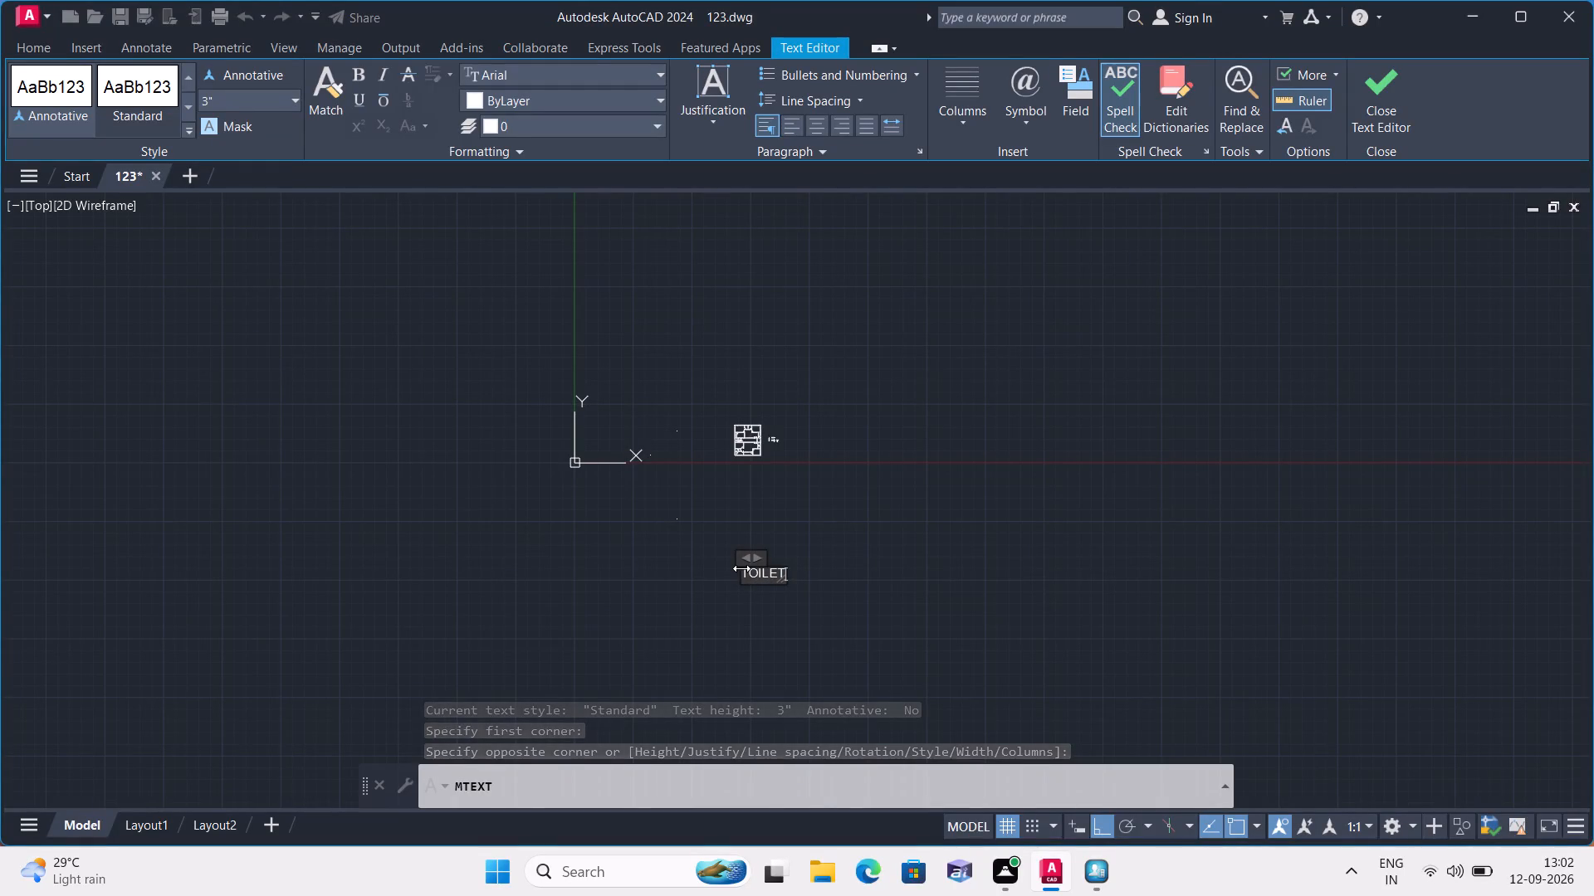
{"action": "key", "text": "Return"}
{"action": "type", "text": "6'-0\"X"}
{"action": "key", "text": "4"}
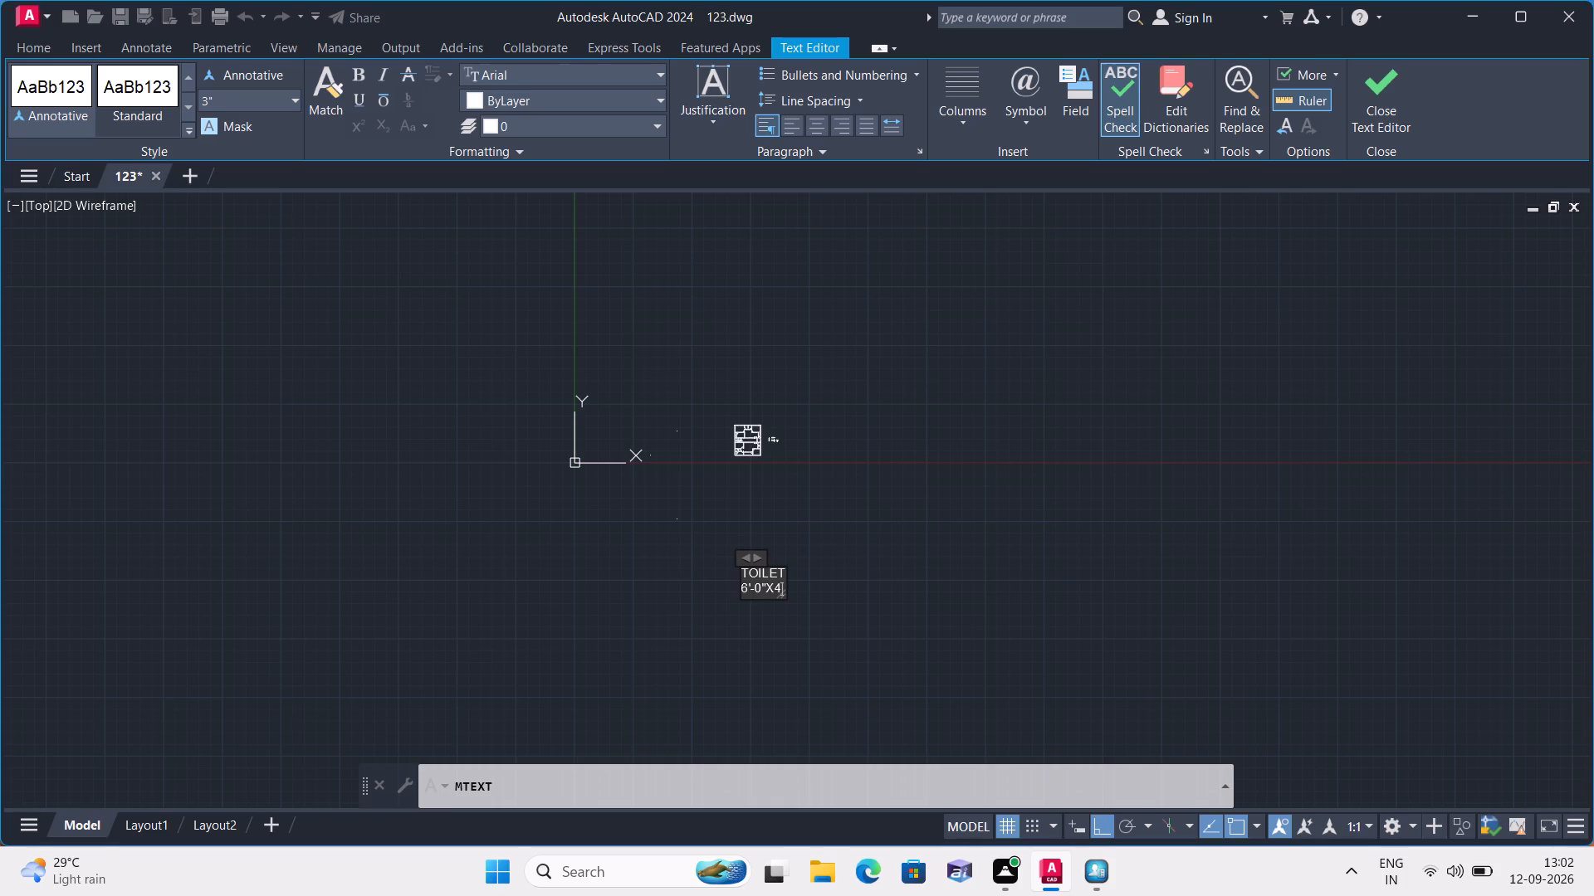
{"action": "type", "text": "'-"}
{"action": "key", "text": "0"}
{"action": "key", "text": "shift+quotedbl"}
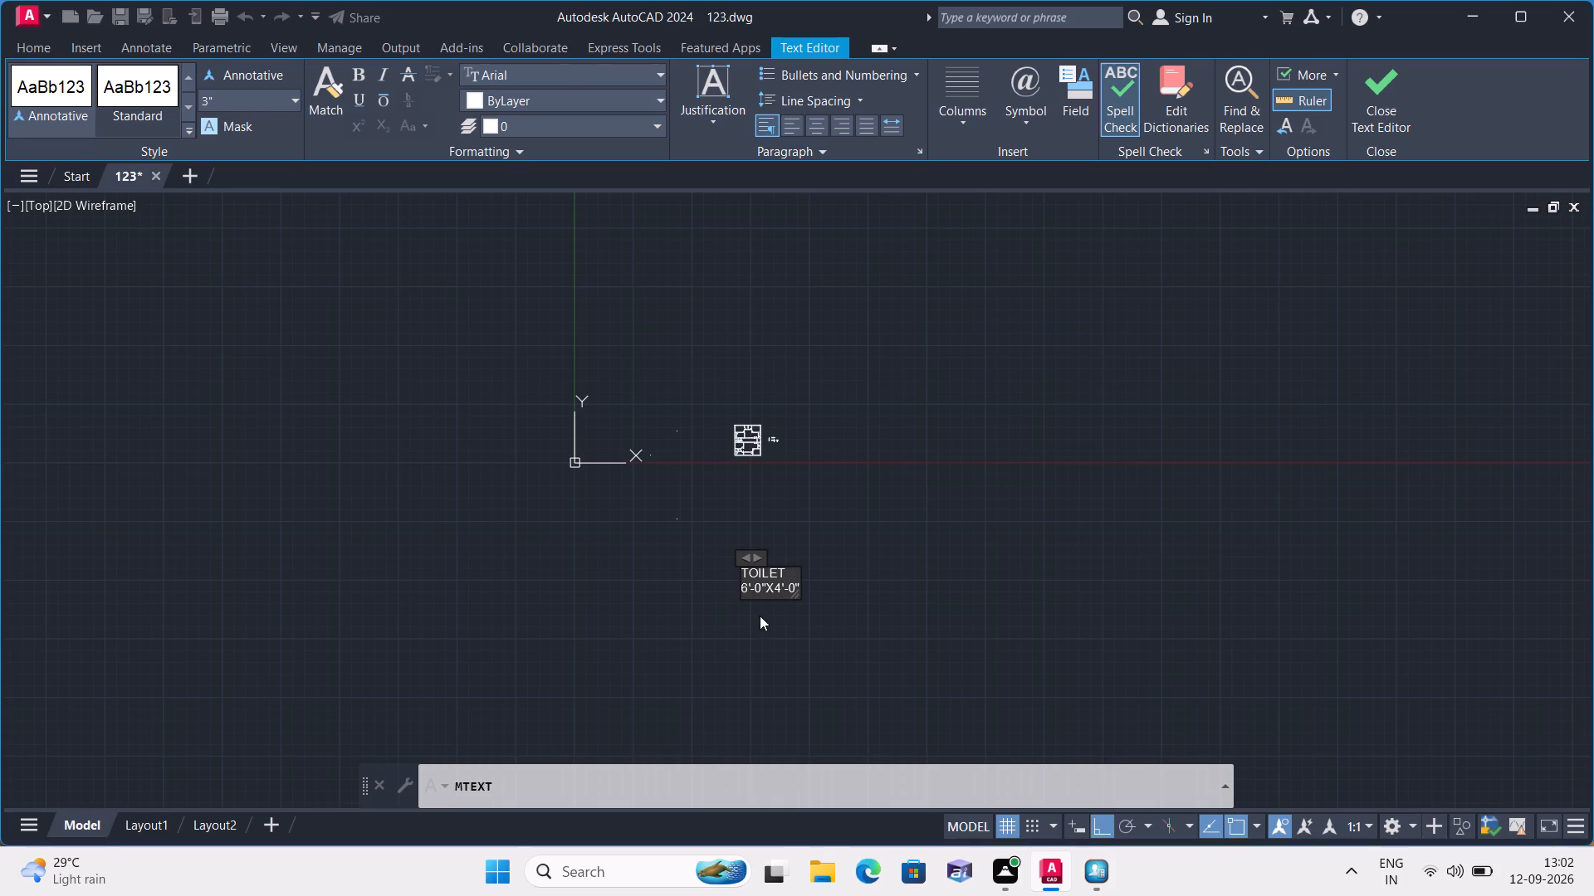
{"action": "left_click", "coordinate": [760, 616]}
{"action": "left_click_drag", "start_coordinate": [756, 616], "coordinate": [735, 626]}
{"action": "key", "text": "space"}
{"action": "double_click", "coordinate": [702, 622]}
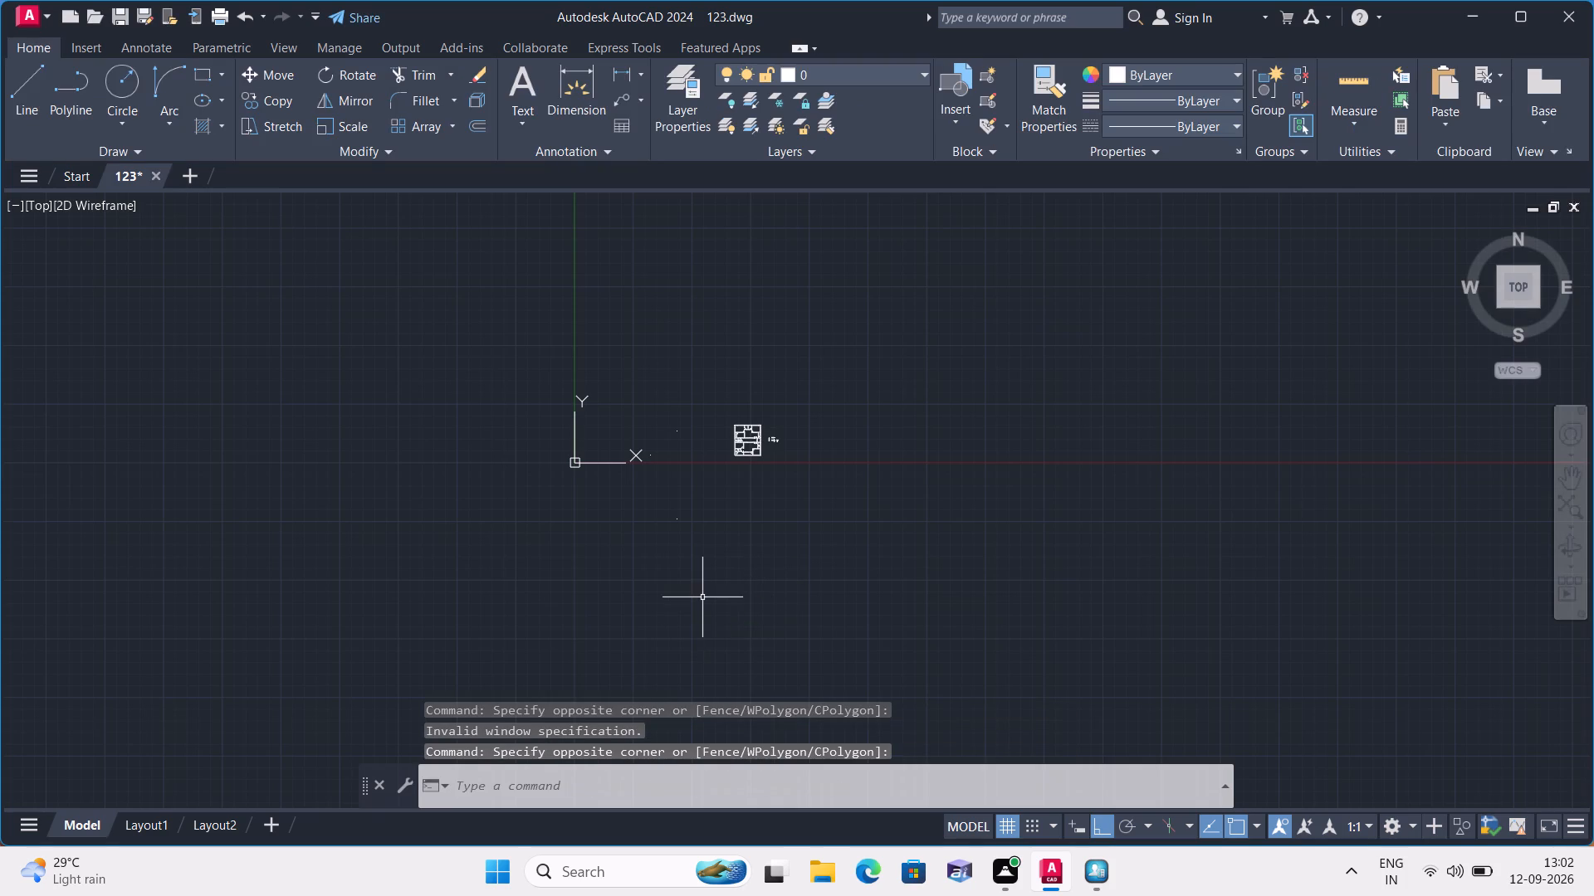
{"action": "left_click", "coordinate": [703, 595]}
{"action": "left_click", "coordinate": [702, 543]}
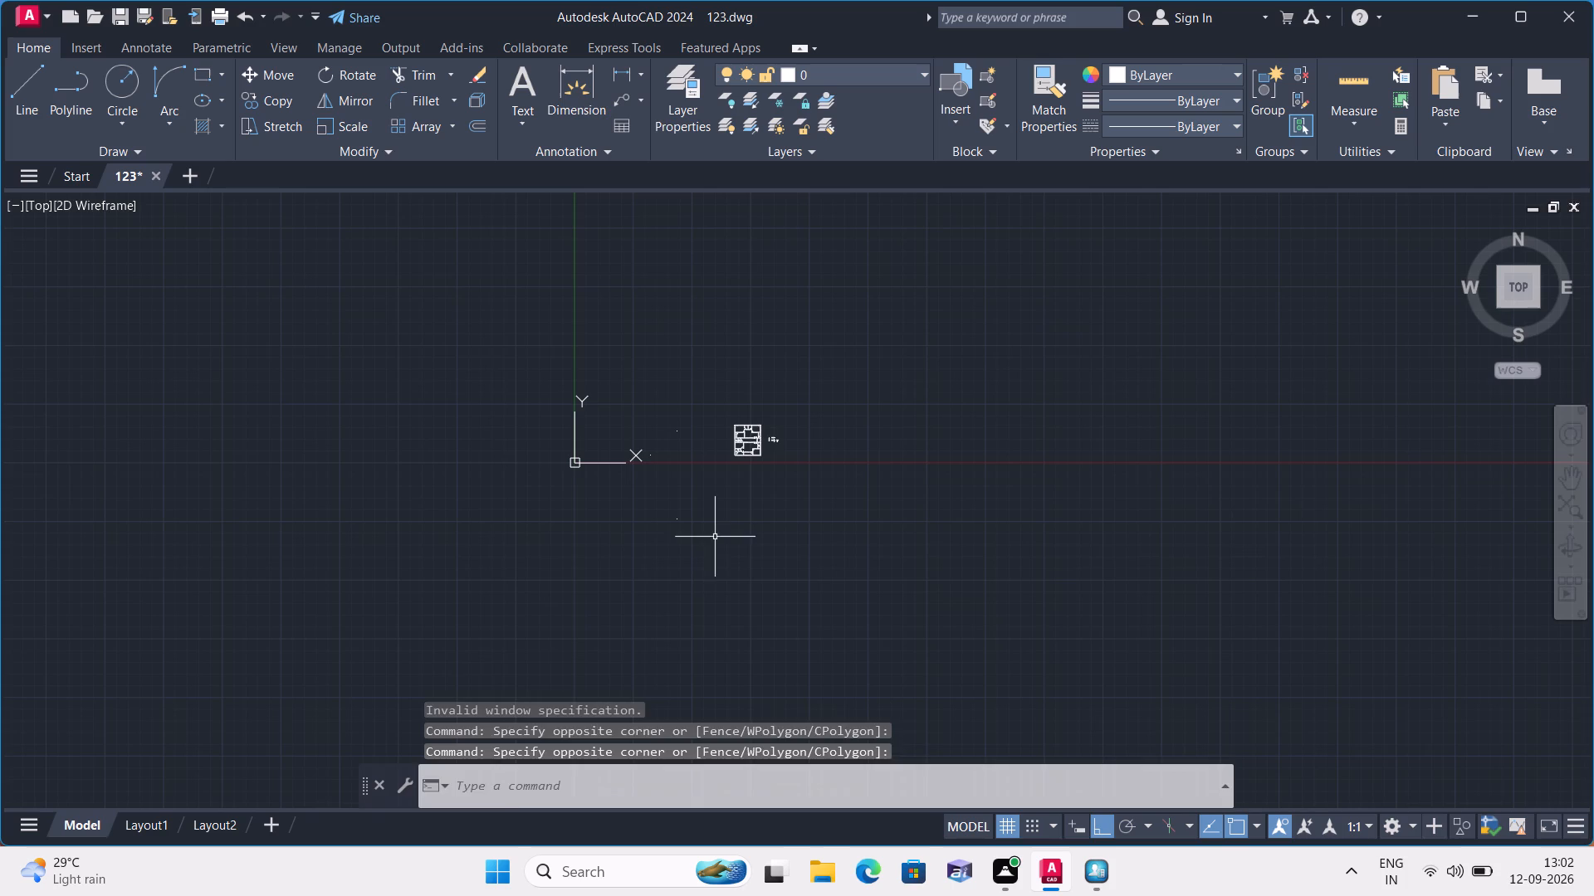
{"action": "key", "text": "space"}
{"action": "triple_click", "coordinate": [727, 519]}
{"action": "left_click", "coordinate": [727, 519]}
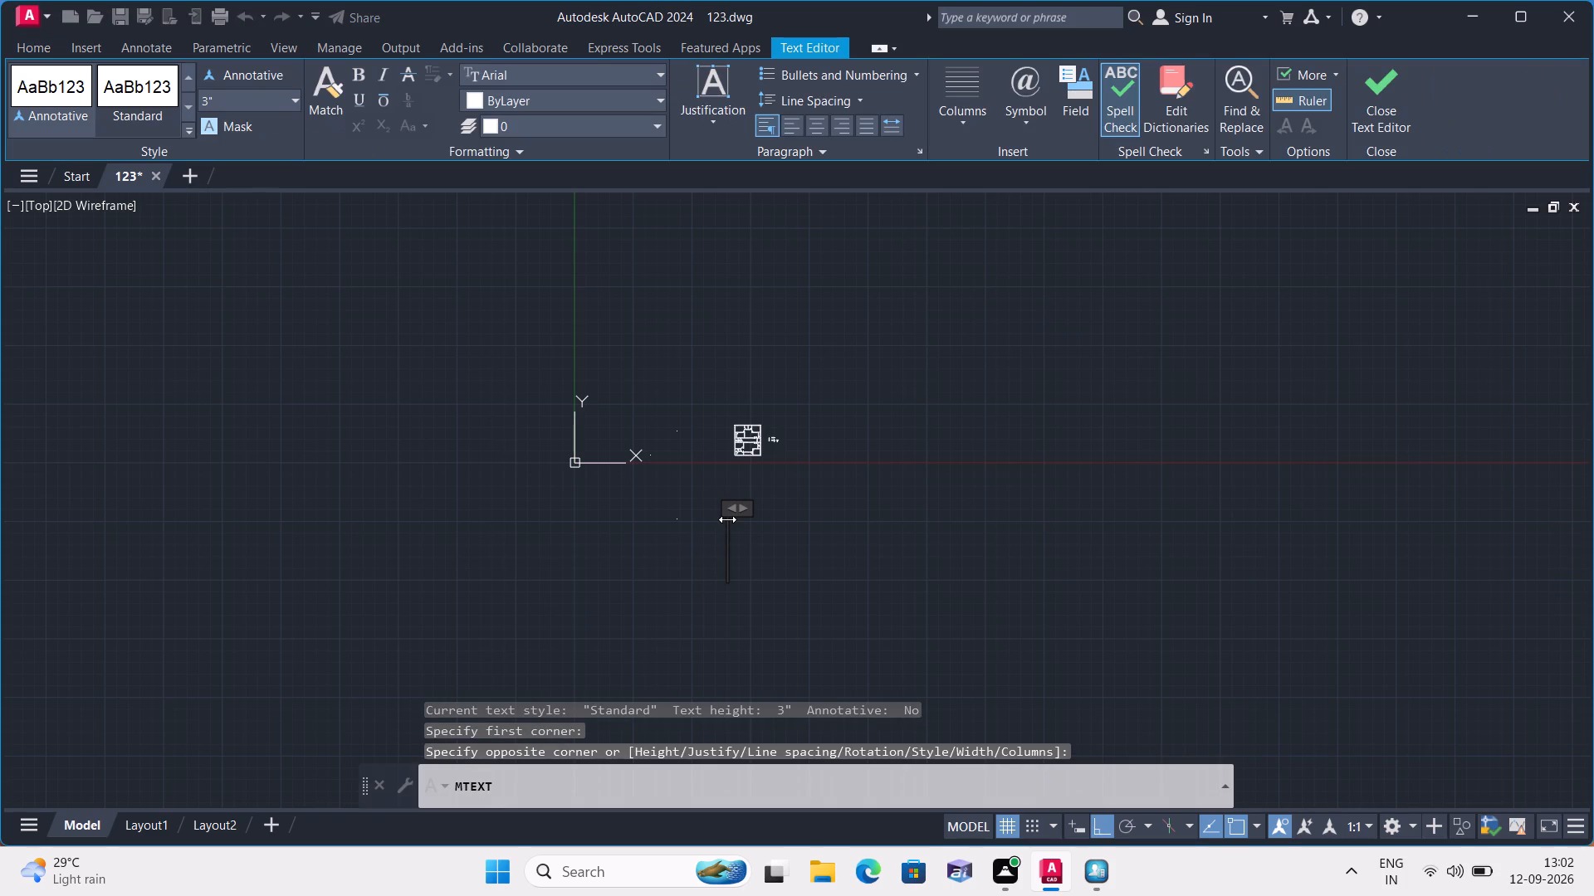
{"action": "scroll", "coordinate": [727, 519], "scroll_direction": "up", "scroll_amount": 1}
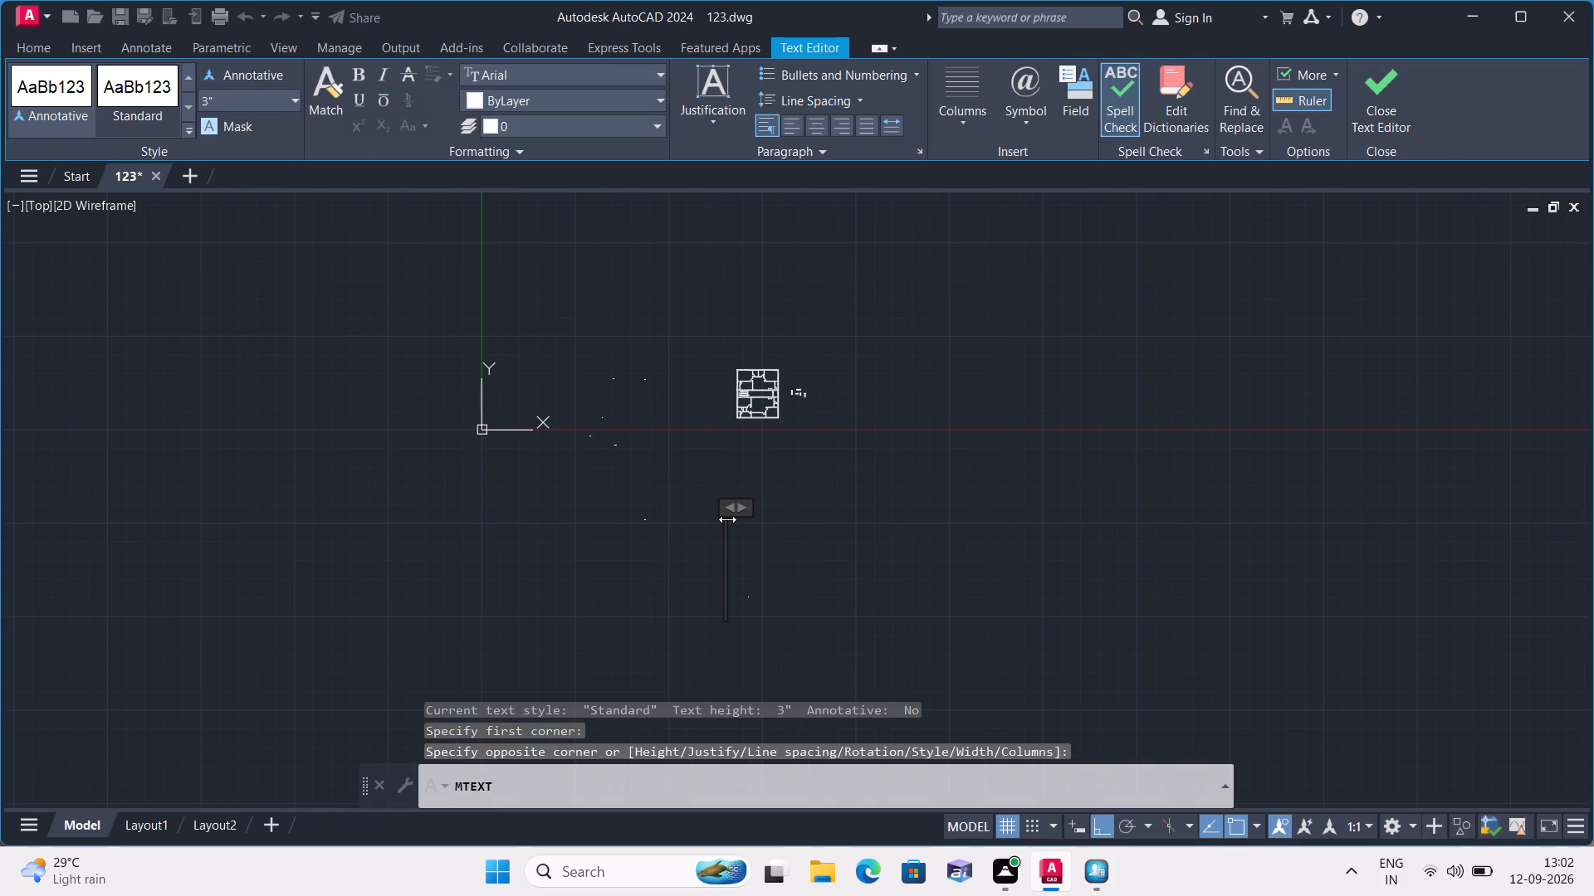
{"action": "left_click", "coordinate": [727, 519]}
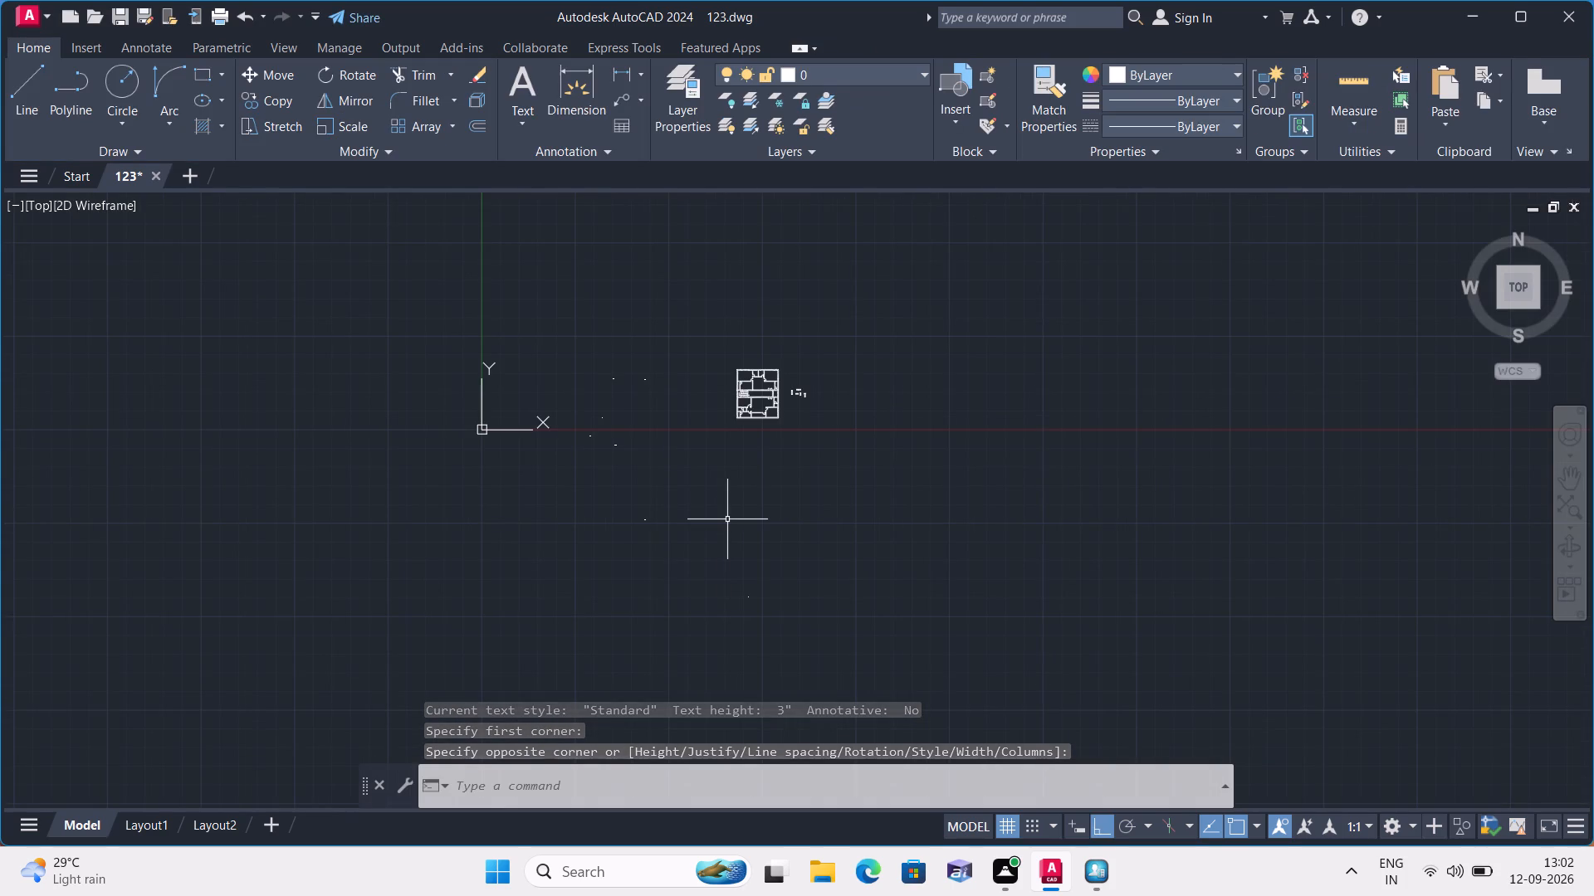
Add a multiline text label above and left of the last TOILET label reading "KITCHEN" with "11'-9"X7'-0"" on its second line.
{"action": "scroll", "coordinate": [727, 519], "scroll_direction": "up", "scroll_amount": 1}
{"action": "key", "text": "space"}
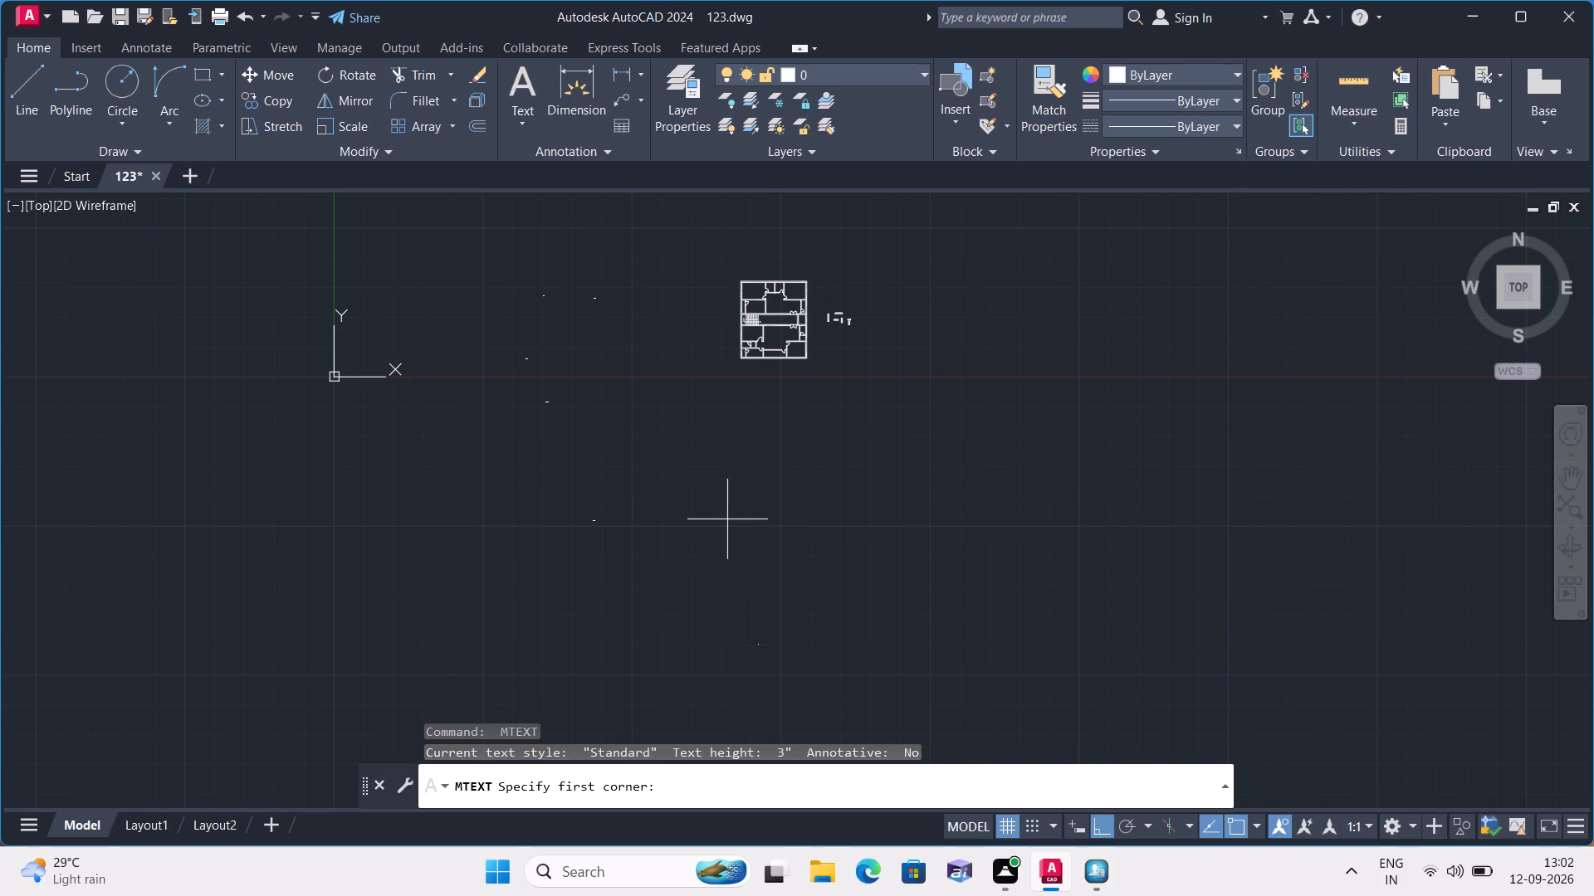
{"action": "triple_click", "coordinate": [720, 511]}
{"action": "left_click", "coordinate": [720, 511]}
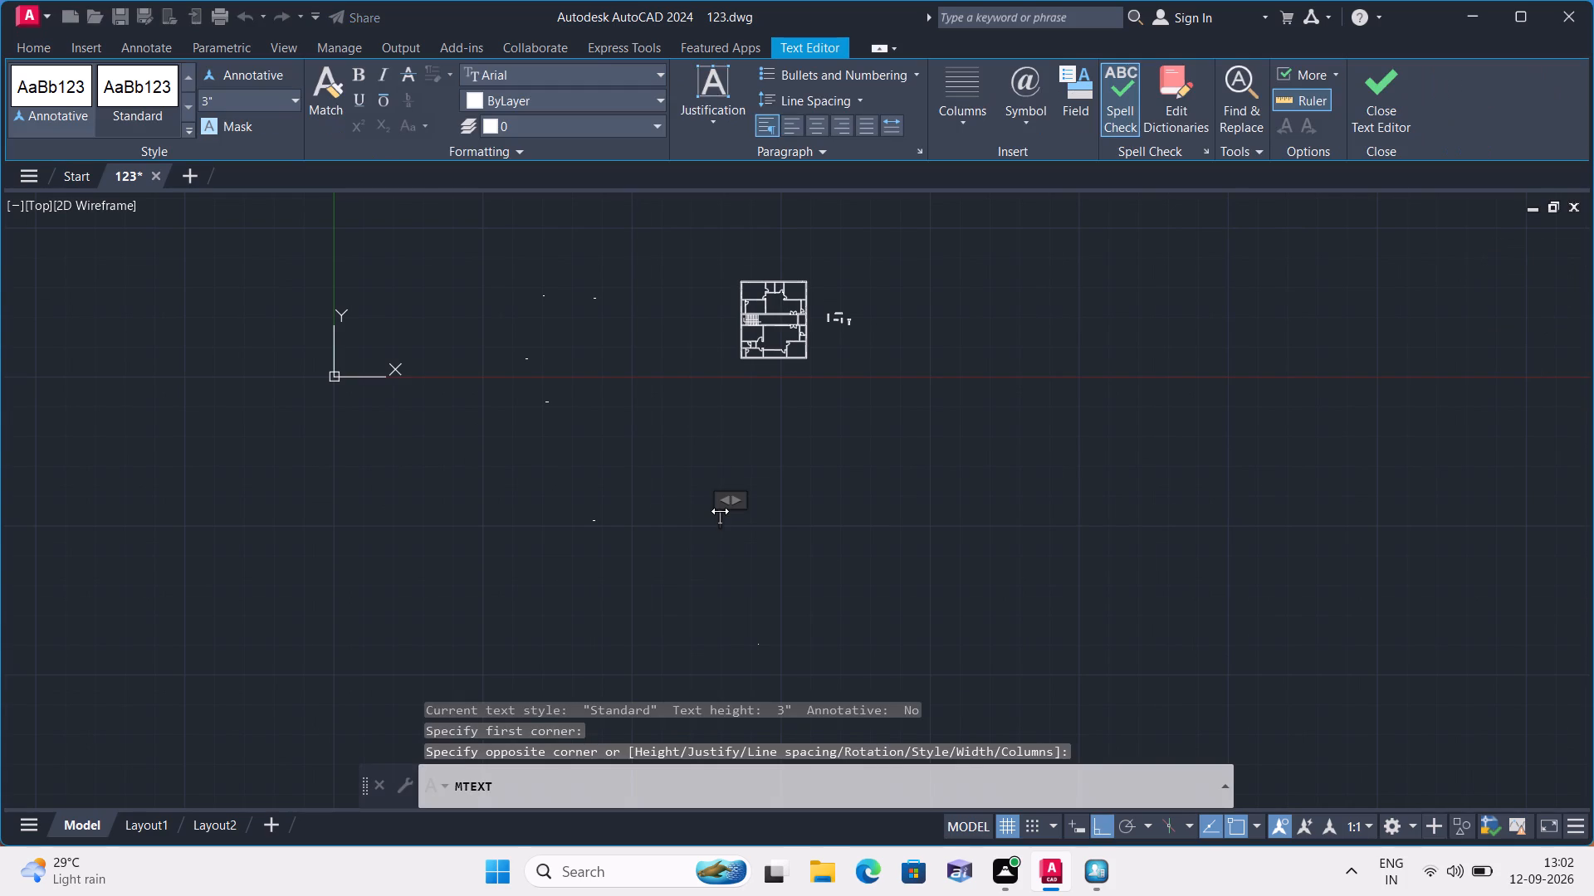
{"action": "type", "text": "KITCHEN"}
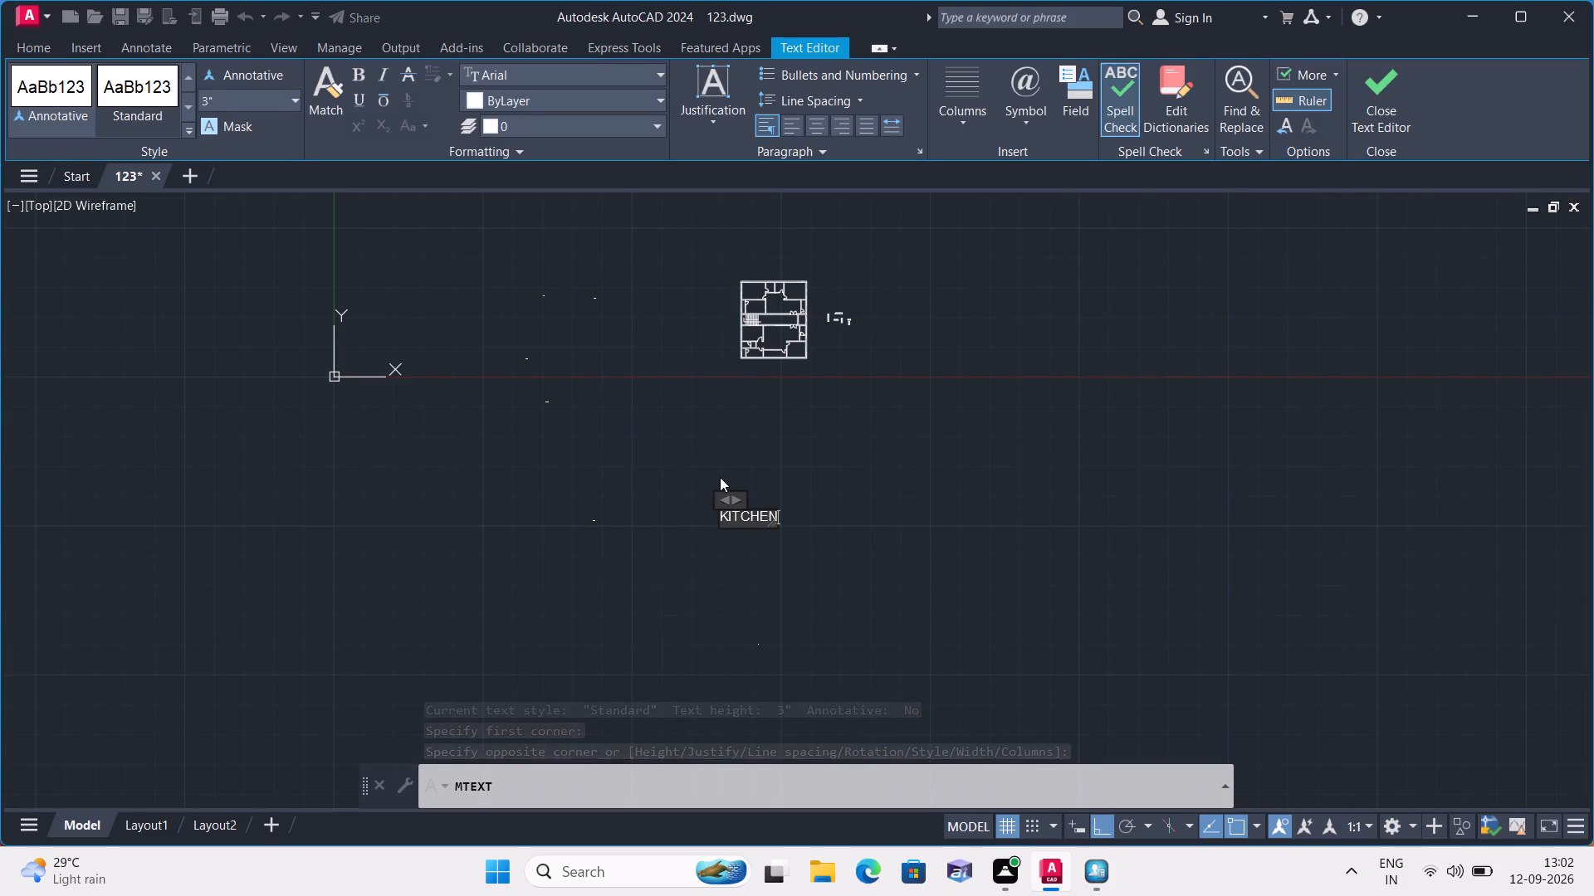
{"action": "key", "text": "Return"}
{"action": "type", "text": "11'-9\""}
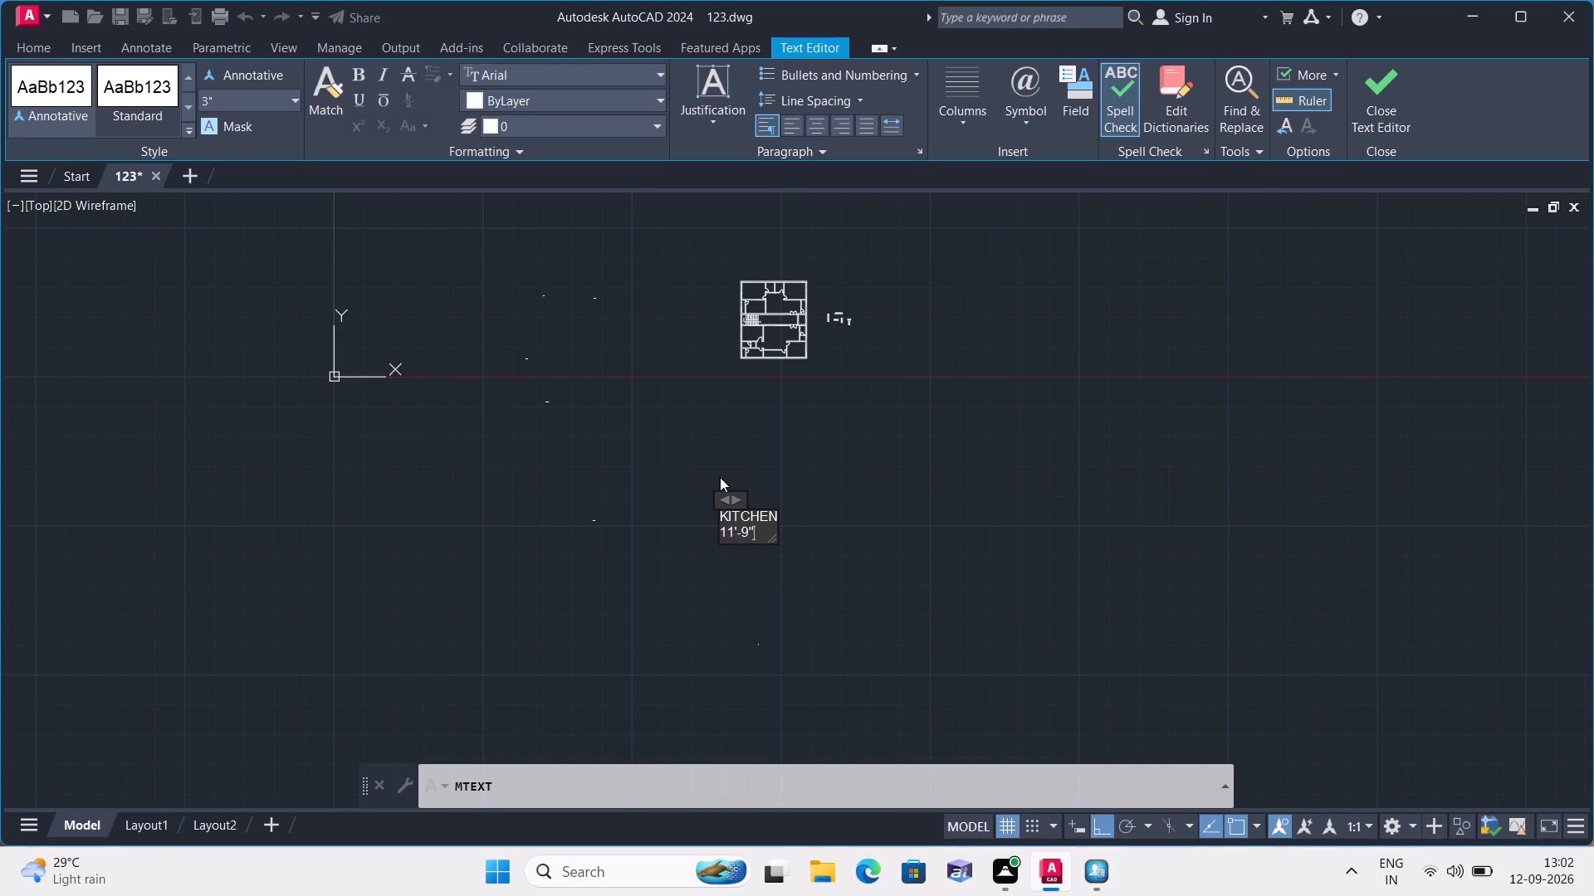
{"action": "type", "text": "X7'-0\""}
{"action": "key", "text": "space"}
{"action": "left_click", "coordinate": [695, 559]}
Add a multiline text label below and left of the new KITCHEN label reading "DINING" with "13'-4"X7'-10"" on its second line.
{"action": "key", "text": "space"}
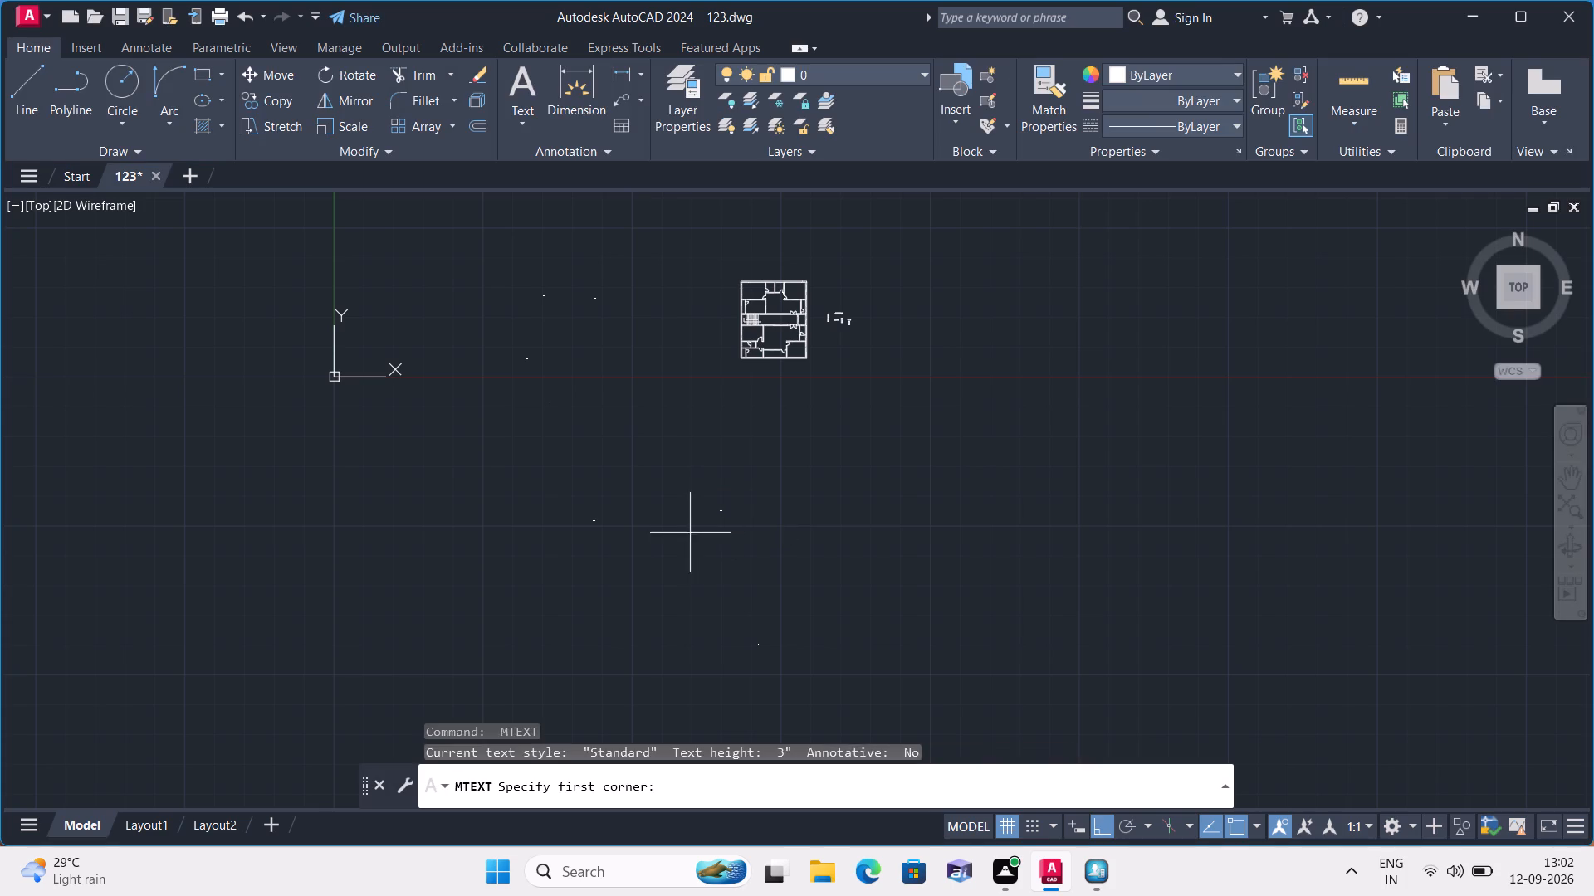
{"action": "triple_click", "coordinate": [688, 547]}
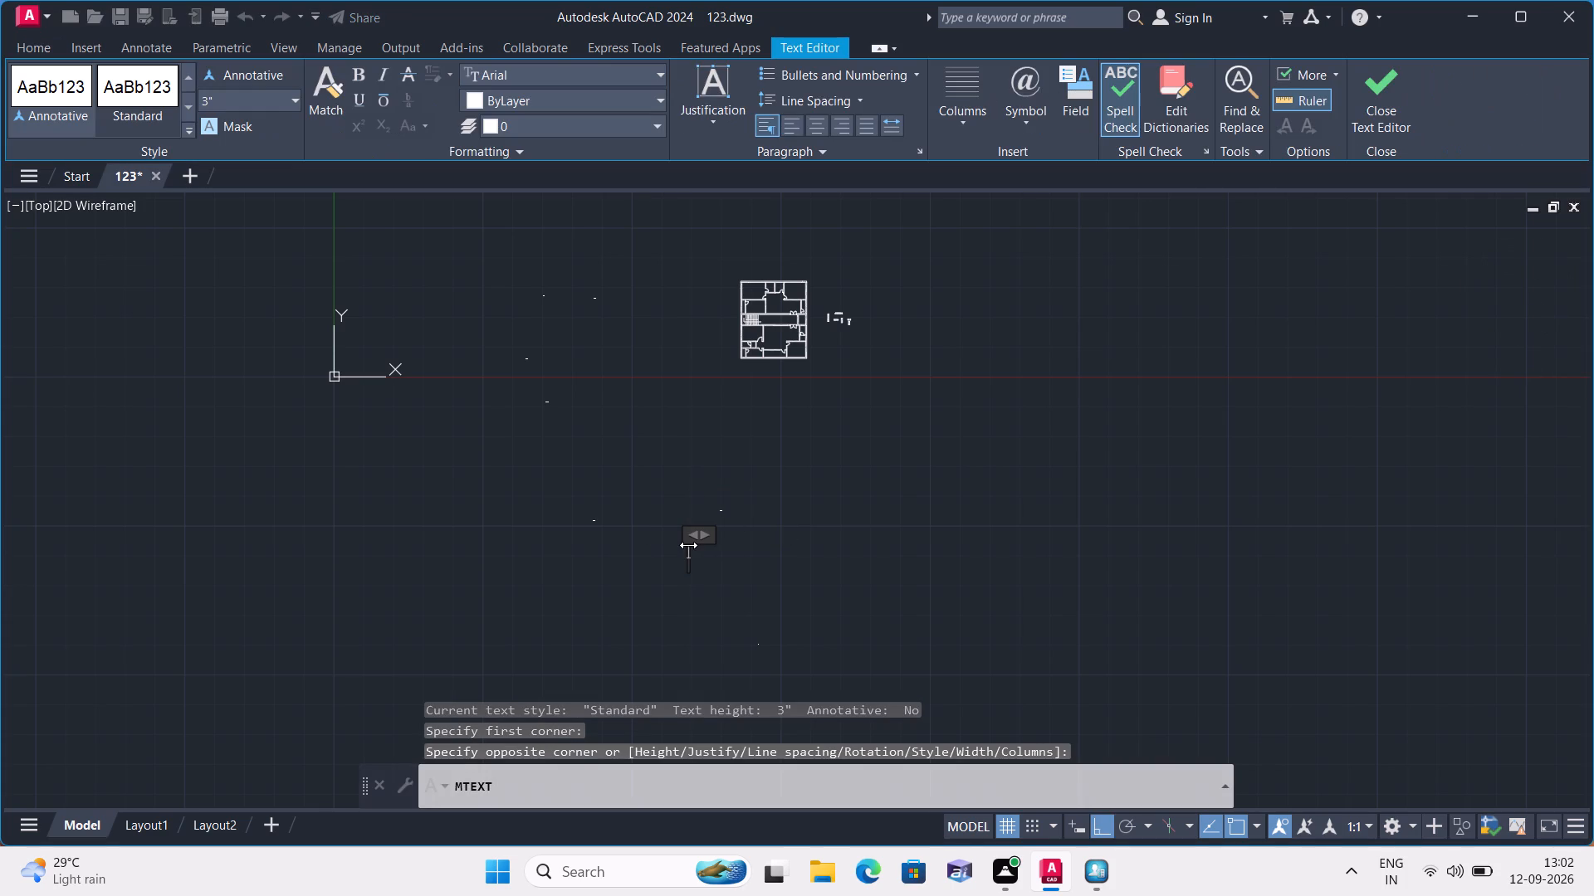
{"action": "type", "text": "DINING"}
{"action": "key", "text": "Return"}
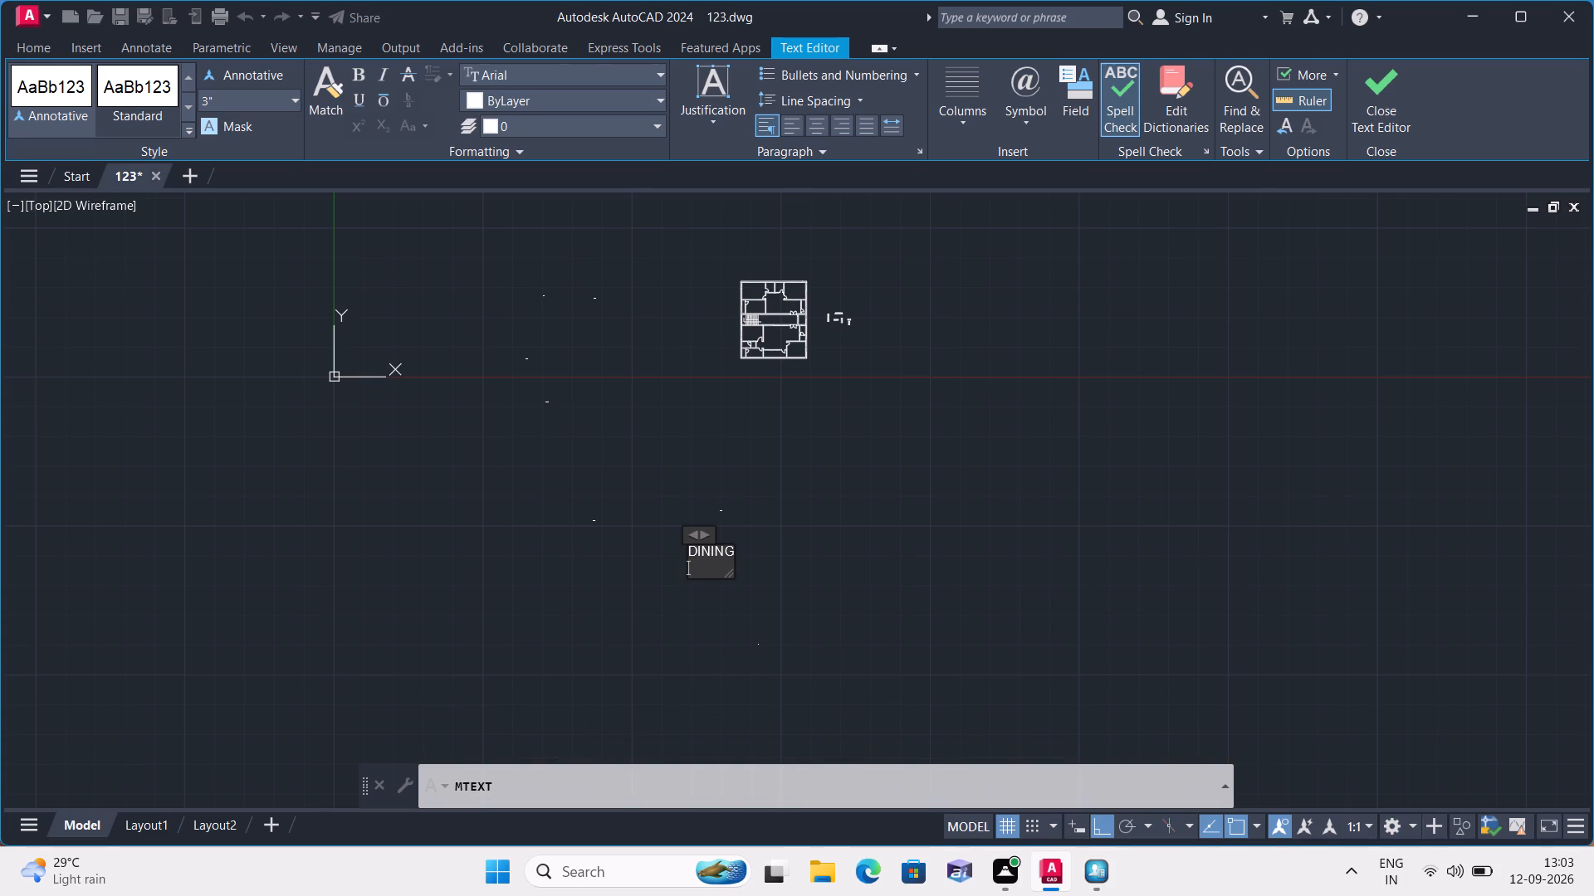
{"action": "type", "text": "13'"}
{"action": "key", "text": "minus"}
{"action": "type", "text": "4\""}
{"action": "key", "text": "x"}
{"action": "key", "text": "7"}
{"action": "type", "text": "'-10\""}
{"action": "key", "text": "space"}
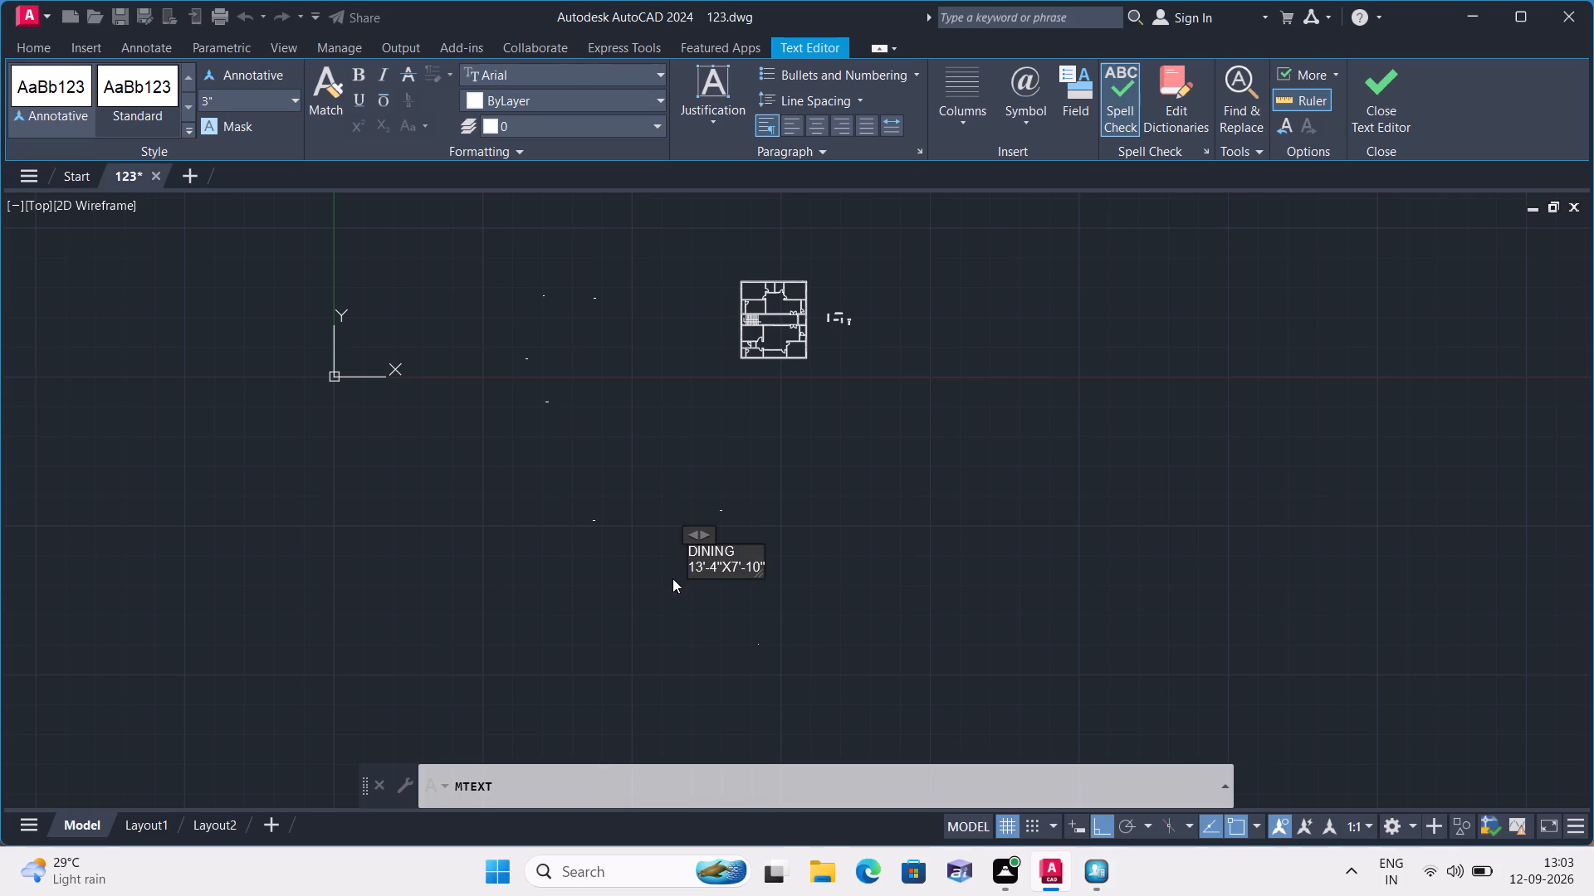
{"action": "left_click", "coordinate": [672, 578]}
Add a single-line multiline text label above and left of the DINING label reading "5'-0"WIDE BALCONY".
{"action": "key", "text": "space"}
{"action": "left_click", "coordinate": [652, 489]}
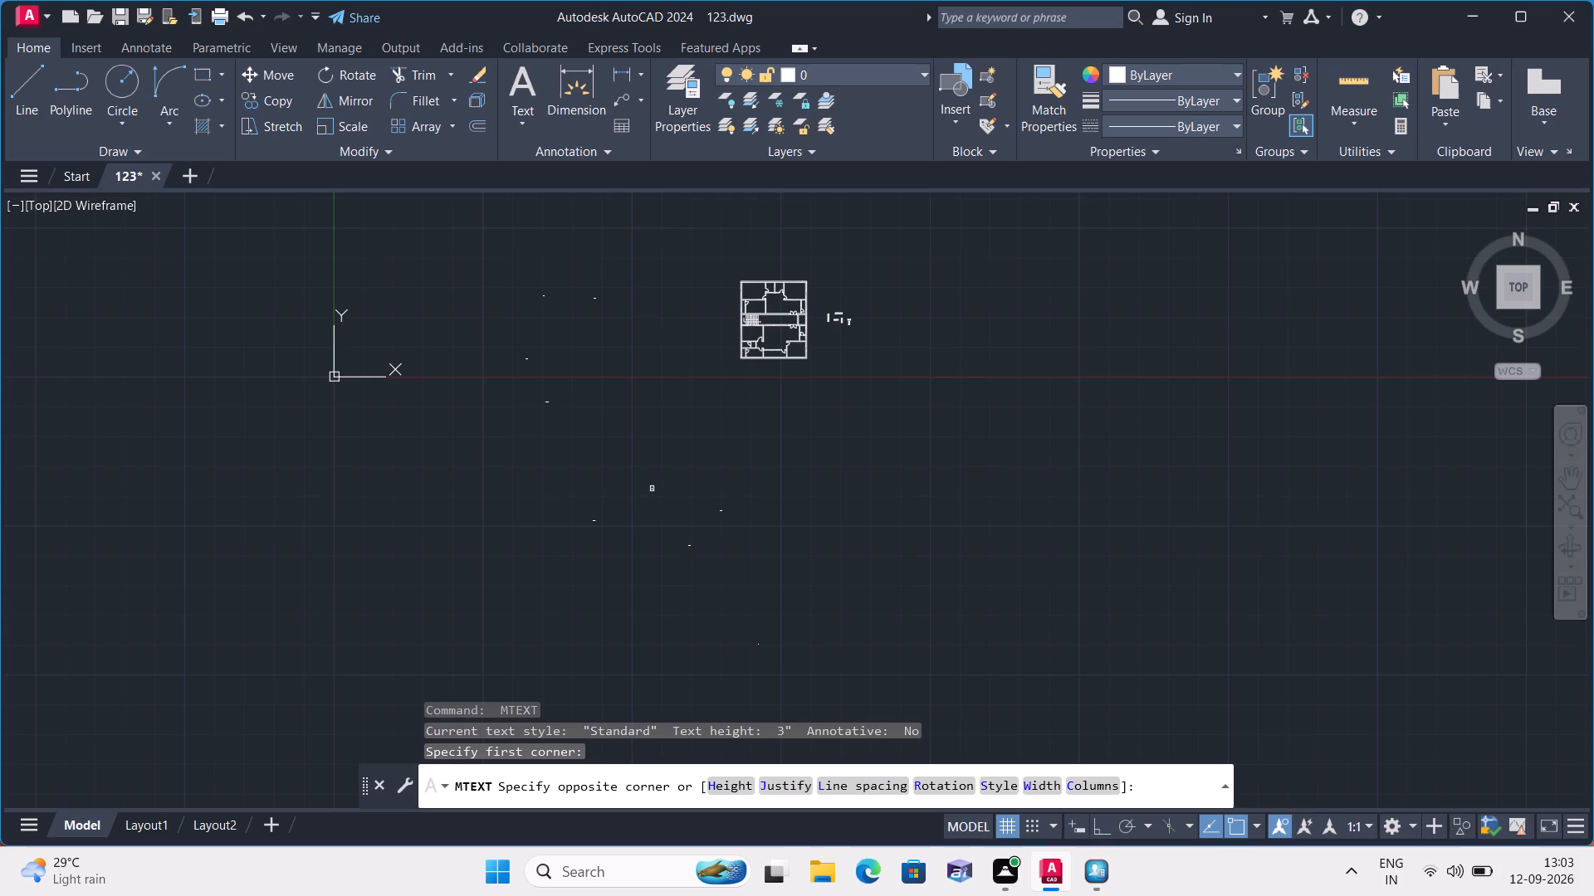
{"action": "double_click", "coordinate": [652, 489]}
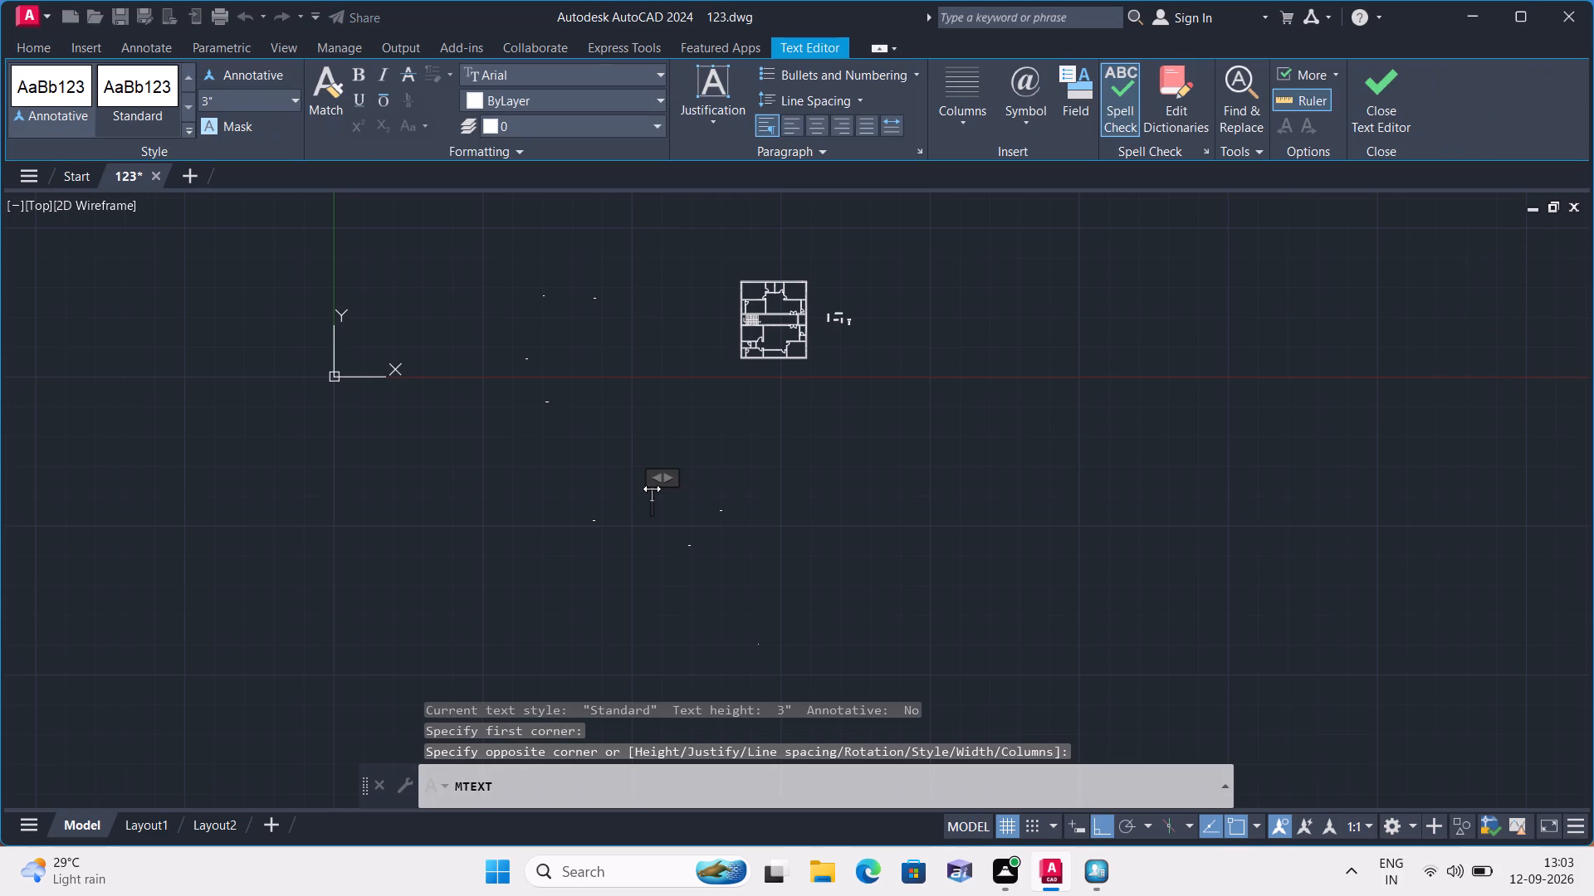
{"action": "type", "text": "5'-0\""}
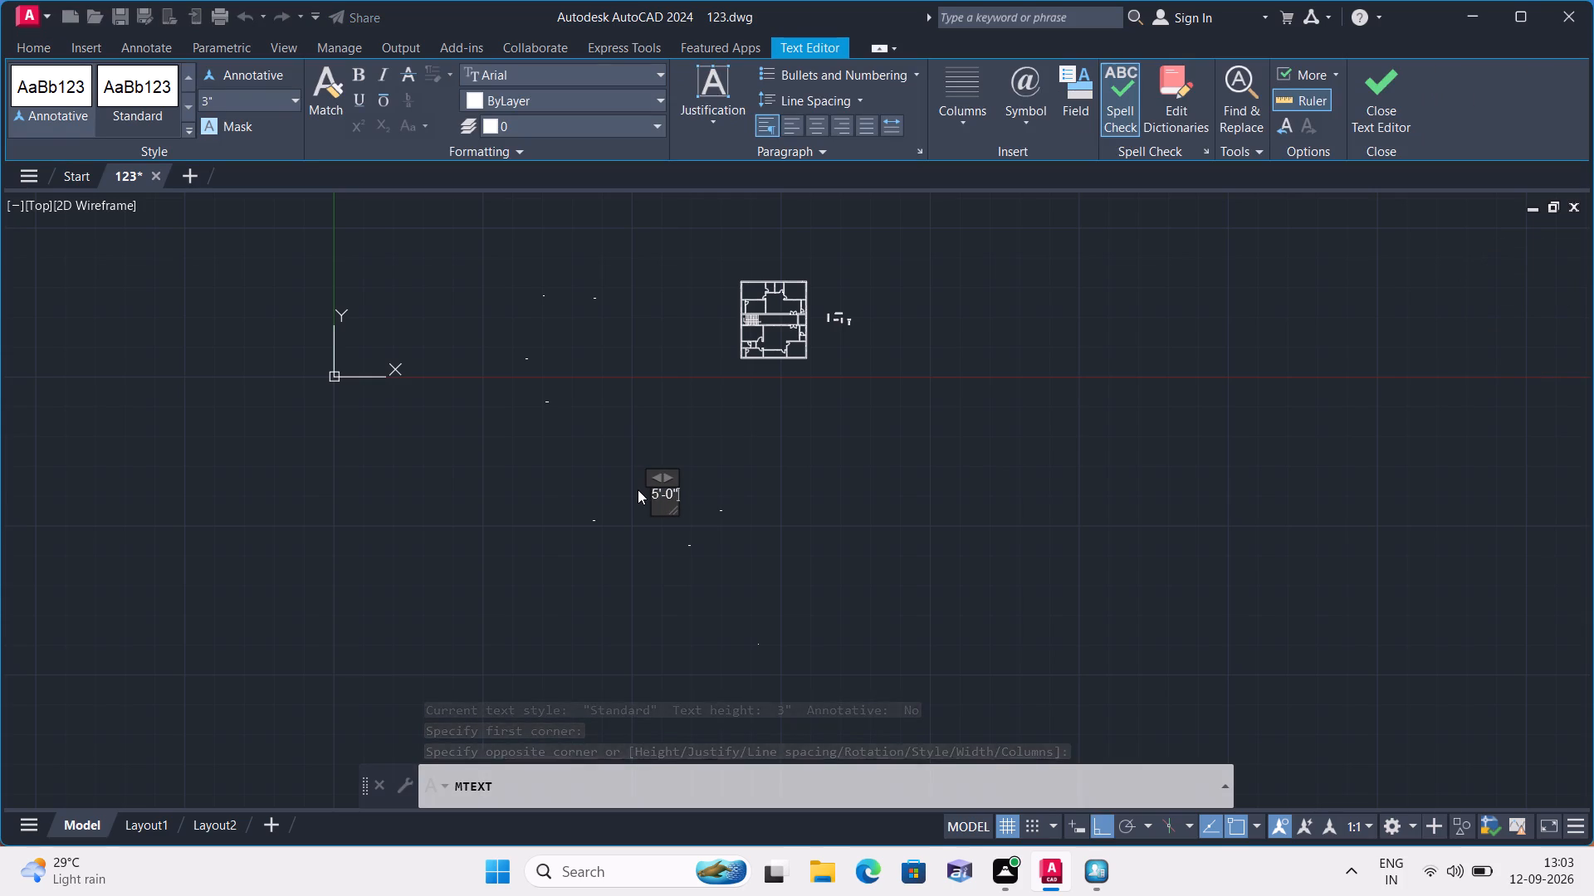
{"action": "type", "text": "WI"}
{"action": "type", "text": "DE"}
{"action": "key", "text": "space"}
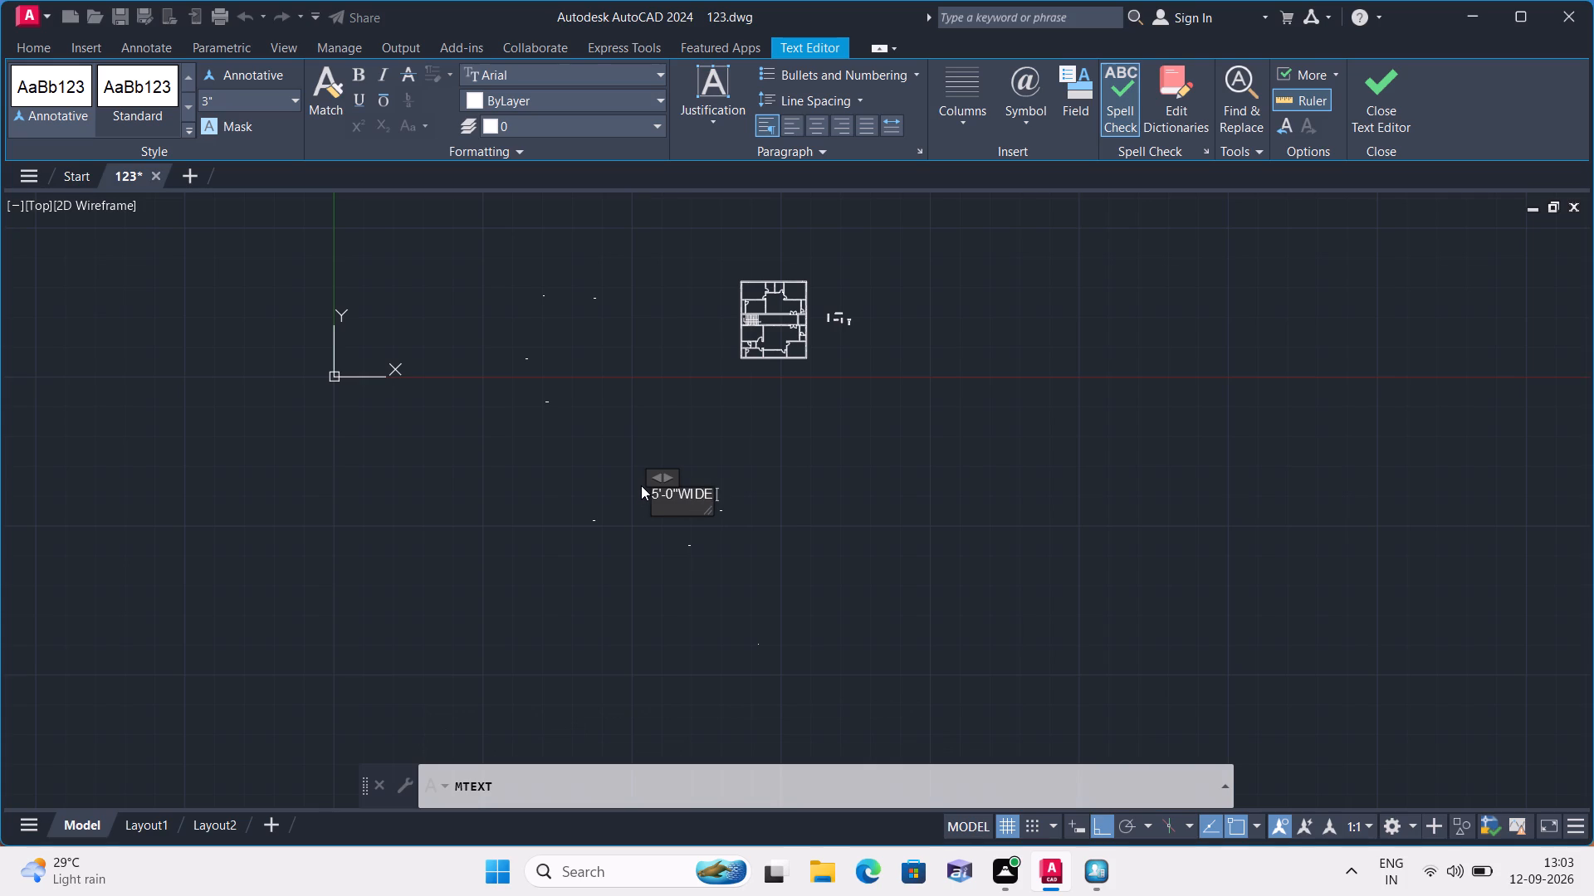
{"action": "type", "text": "BALCONY"}
{"action": "left_click", "coordinate": [848, 525]}
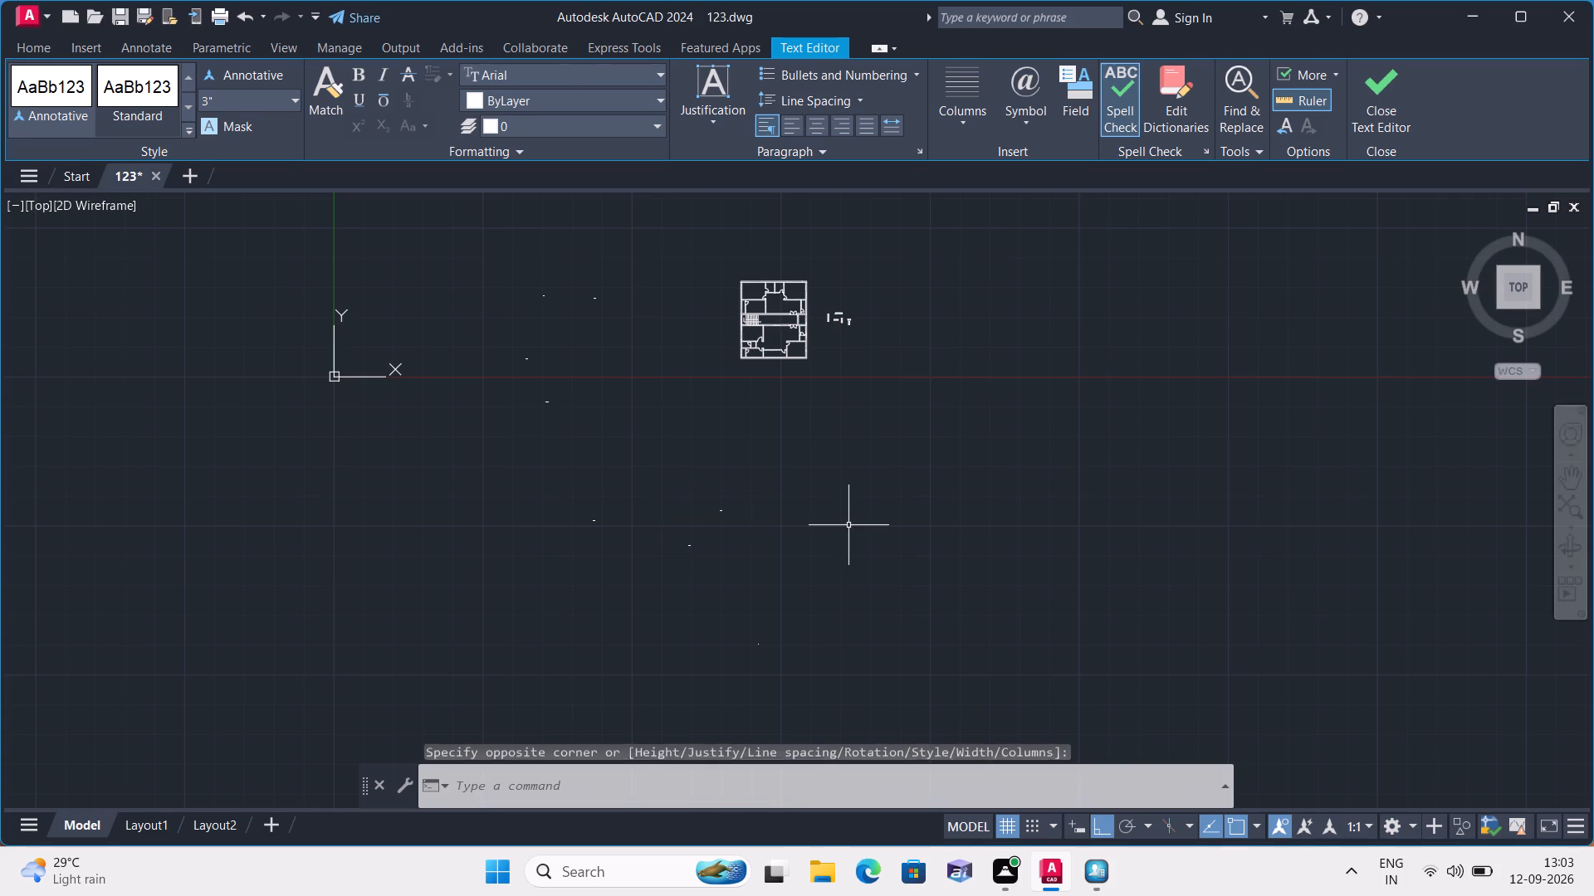
{"action": "left_click_drag", "start_coordinate": [848, 525], "coordinate": [837, 516]}
Add a multiline text label above and right of the BALCONY label reading "HALL" with "11'-9"X9'-5"" on its second line.
{"action": "key", "text": "space"}
{"action": "double_click", "coordinate": [704, 465]}
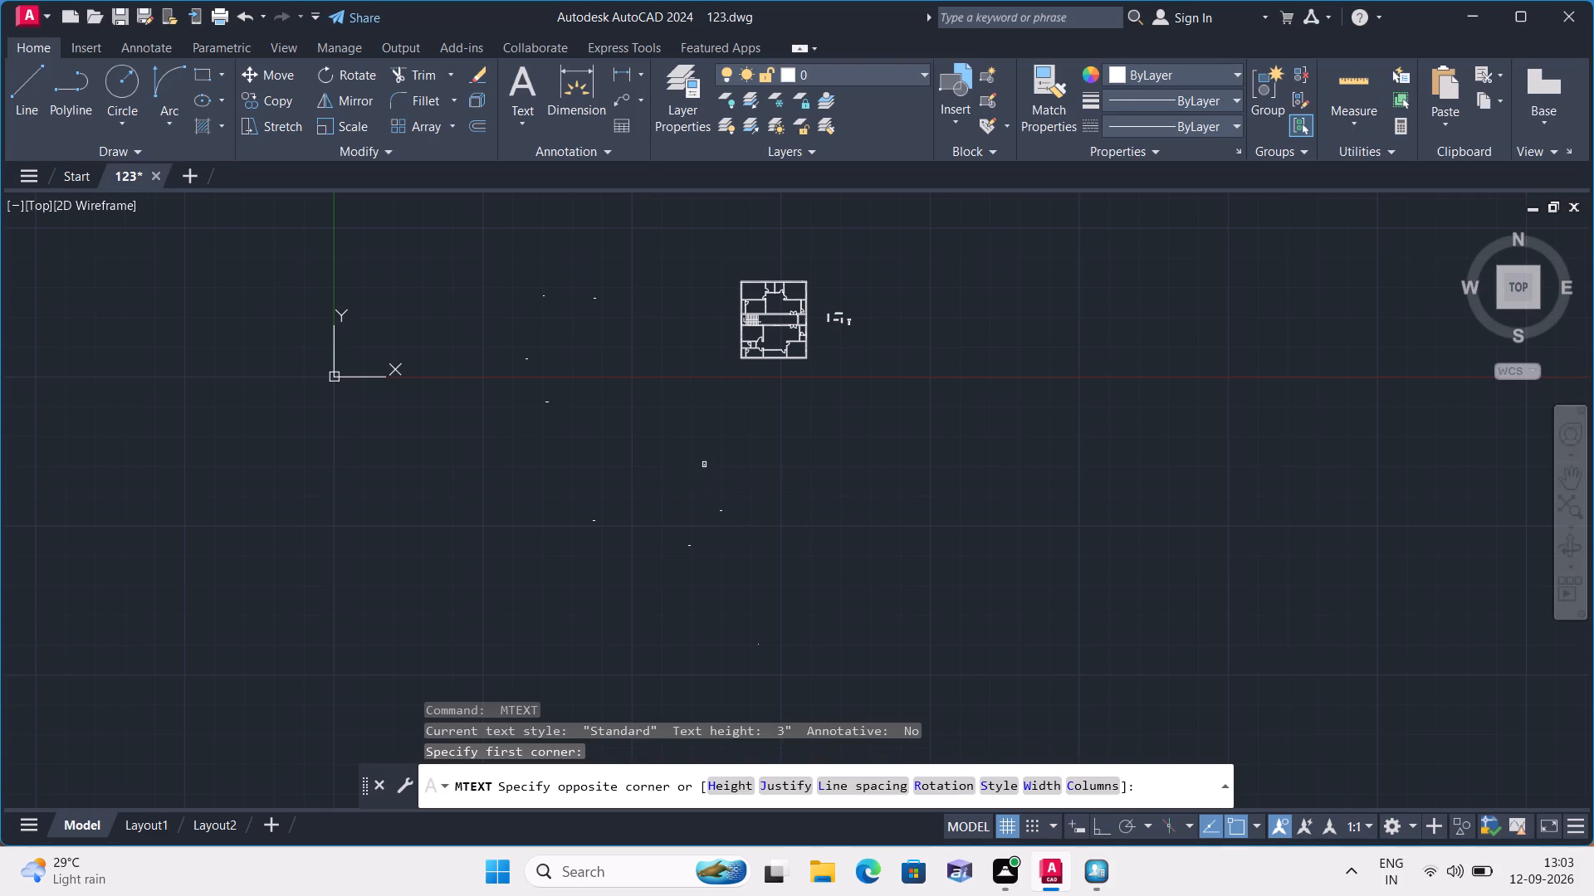
{"action": "left_click", "coordinate": [704, 465]}
{"action": "type", "text": "HALL"}
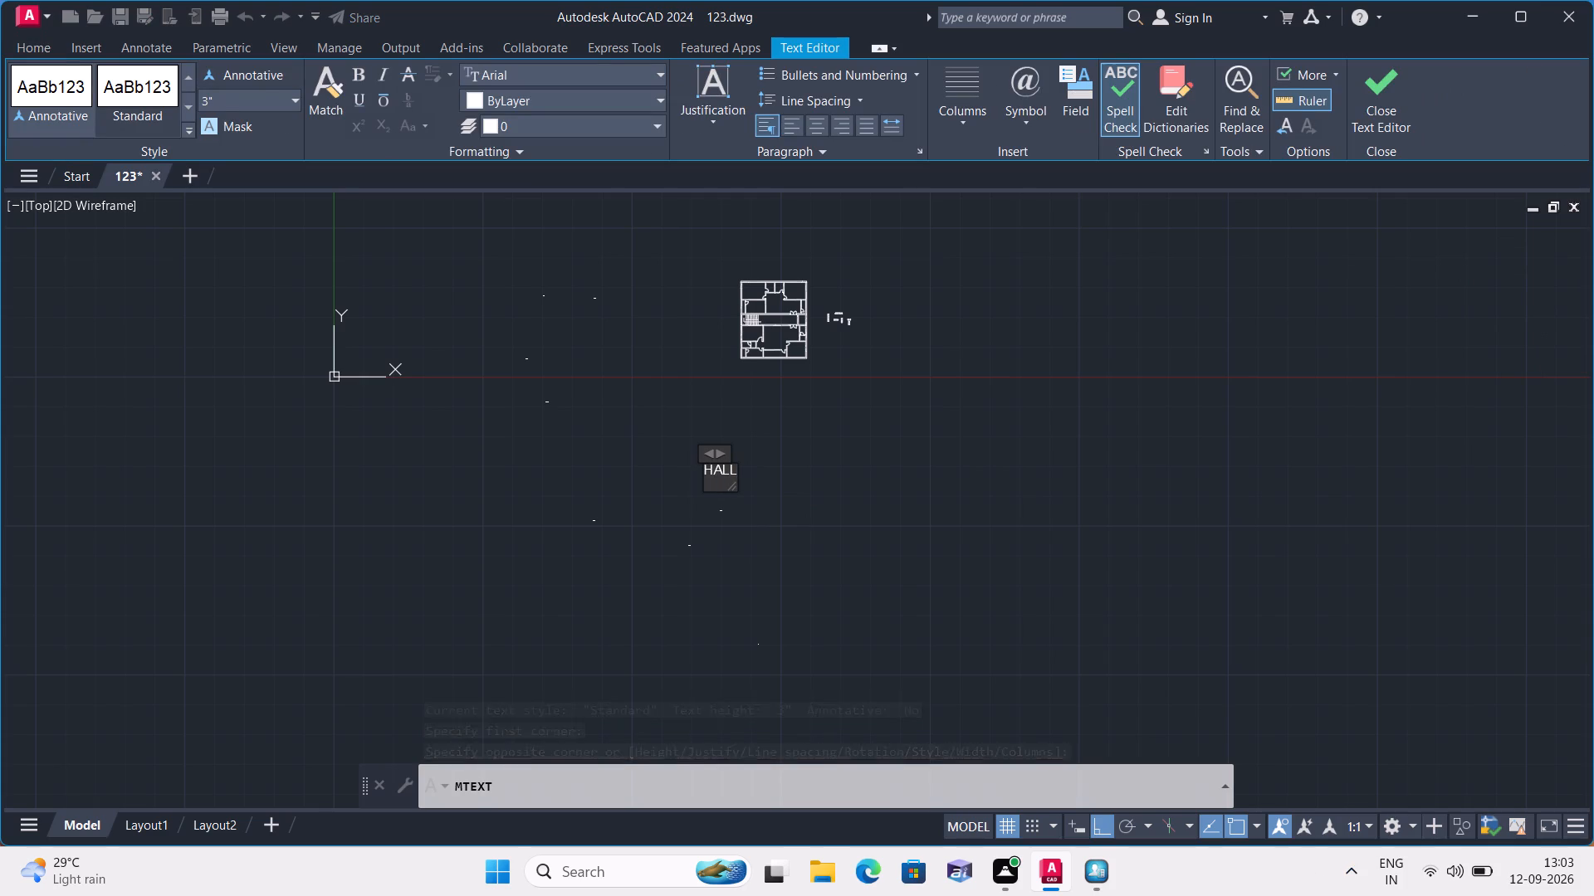
{"action": "key", "text": "Return"}
{"action": "type", "text": "11'-9\""}
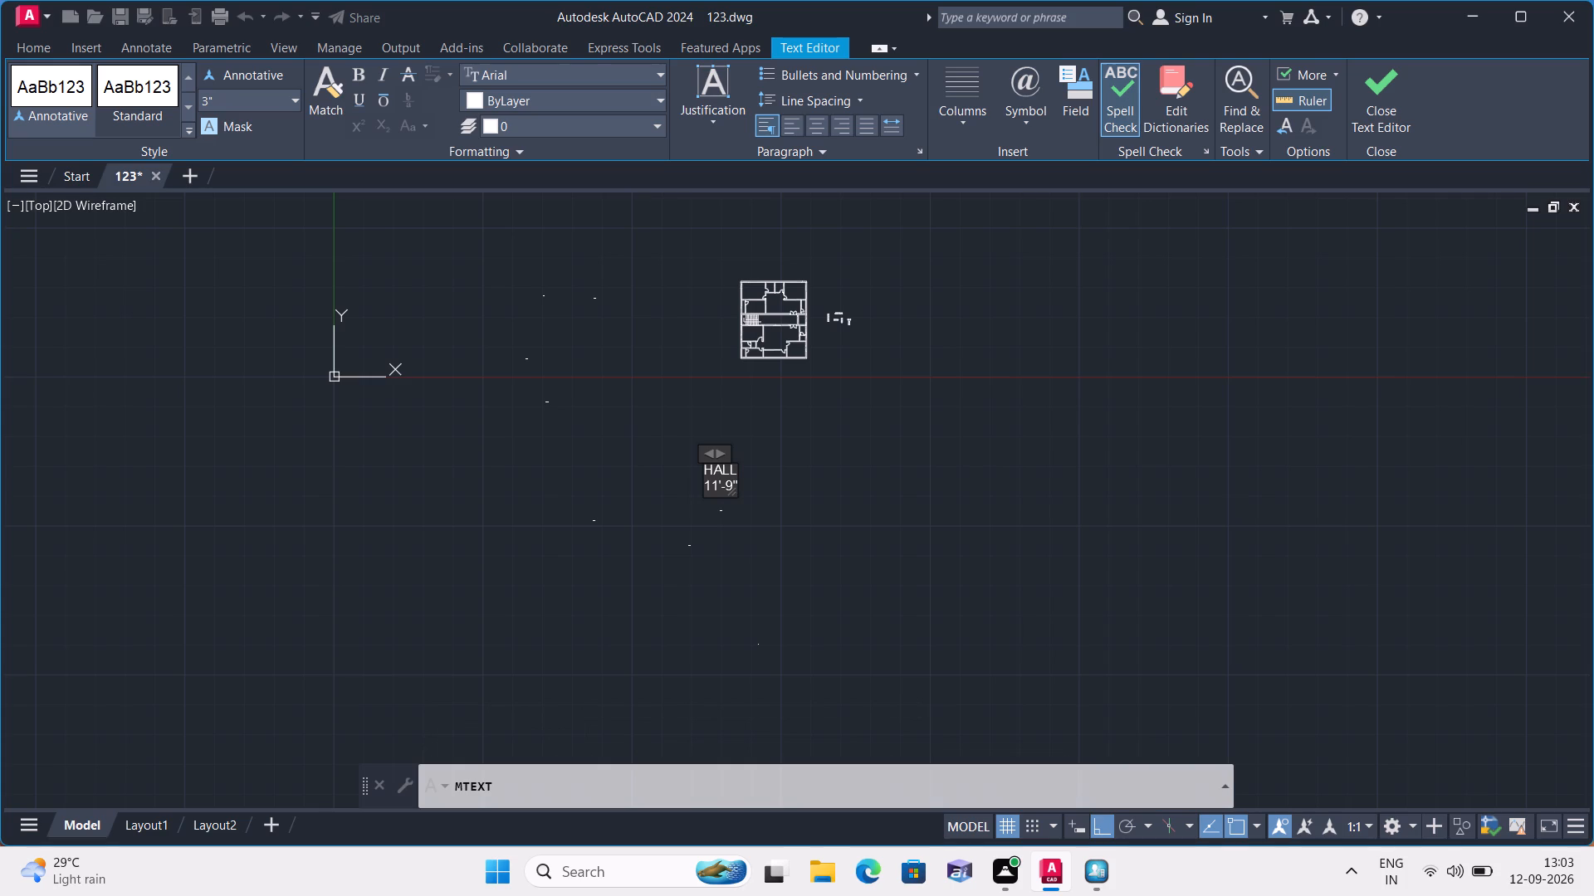
{"action": "key", "text": "x"}
{"action": "type", "text": "9'-5\""}
{"action": "key", "text": "space"}
{"action": "left_click", "coordinate": [722, 518]}
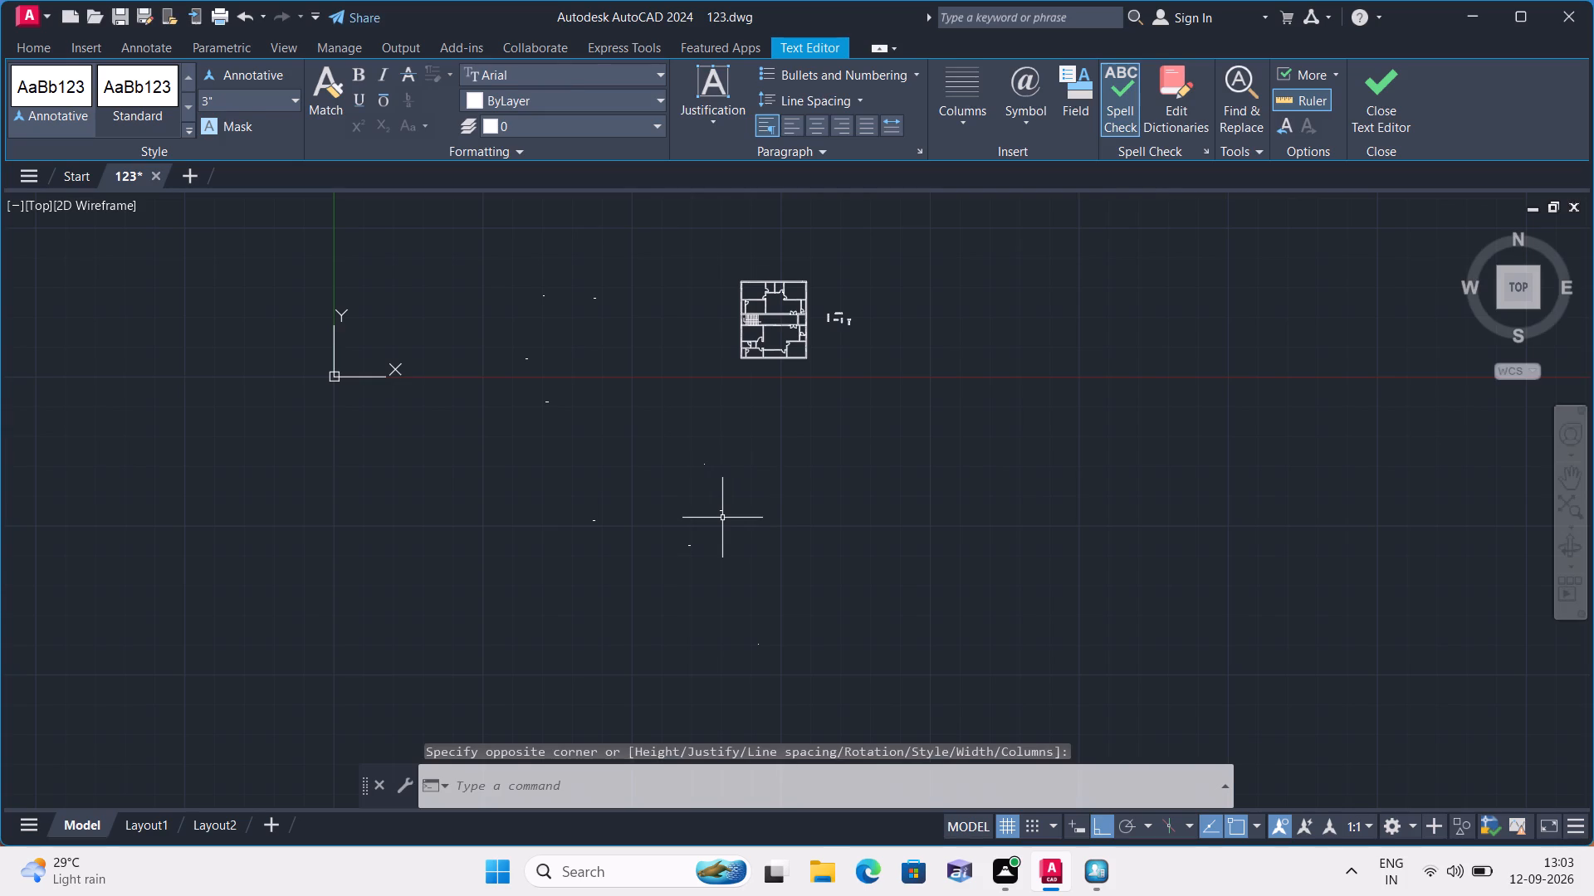
Add a multiline text label just below the new KITCHEN label reading "HALL" with "23'-0"X10'-9"" on its second line.
{"action": "key", "text": "space"}
{"action": "left_click", "coordinate": [722, 519]}
{"action": "double_click", "coordinate": [722, 519]}
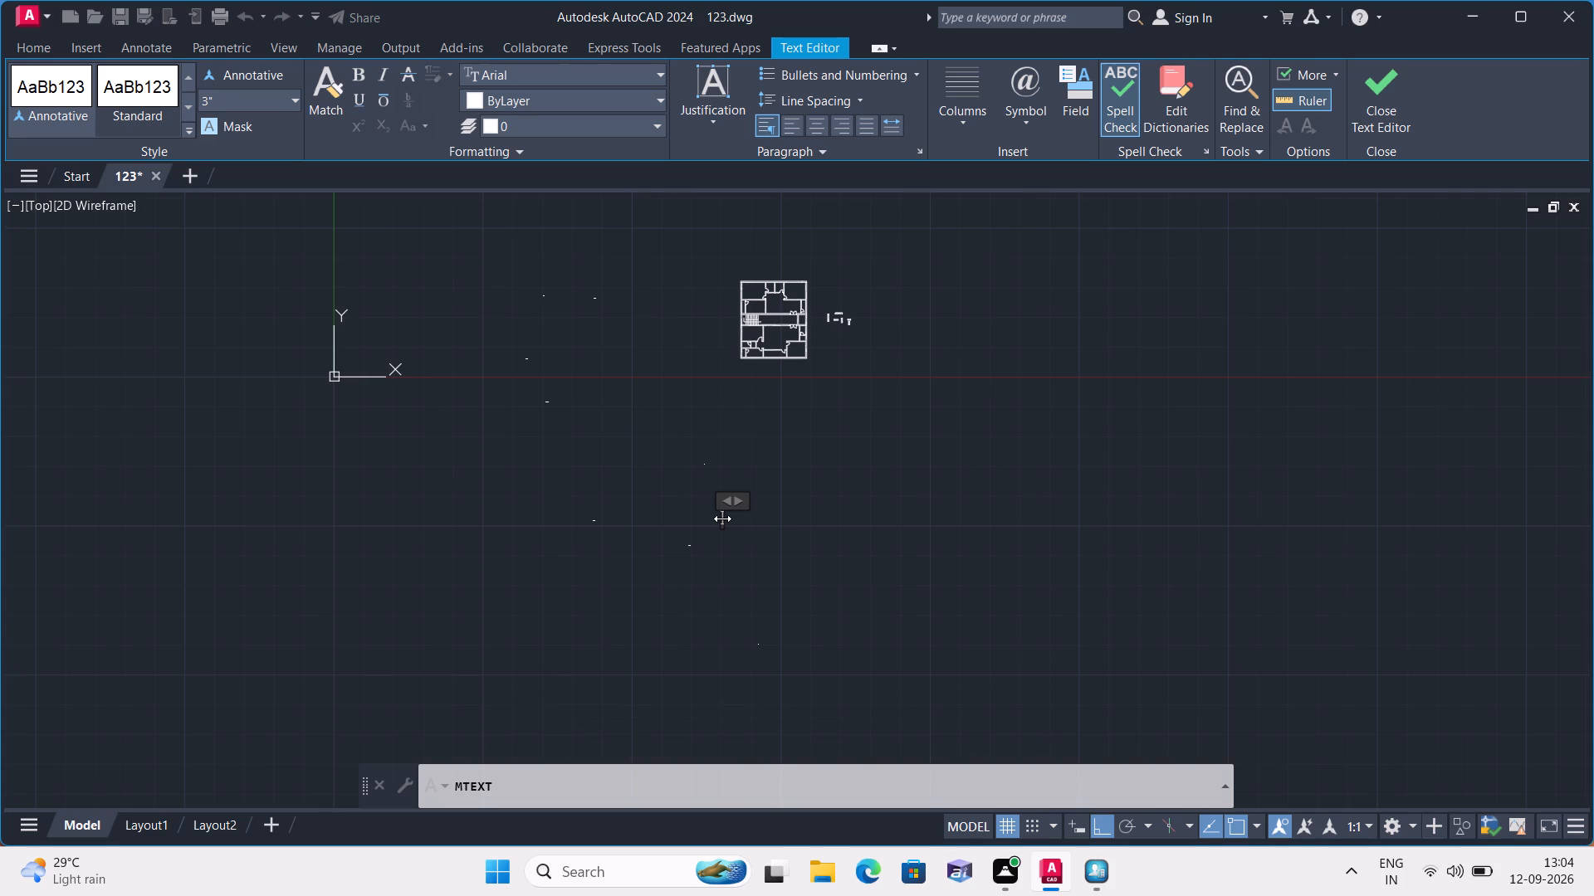
{"action": "key", "text": "h"}
{"action": "key", "text": "a"}
{"action": "type", "text": "LL"}
{"action": "key", "text": "Return"}
{"action": "type", "text": "23'"}
{"action": "key", "text": "minus"}
{"action": "type", "text": "0\""}
{"action": "key", "text": "x"}
{"action": "type", "text": "10'-9\""}
{"action": "left_click", "coordinate": [717, 609]}
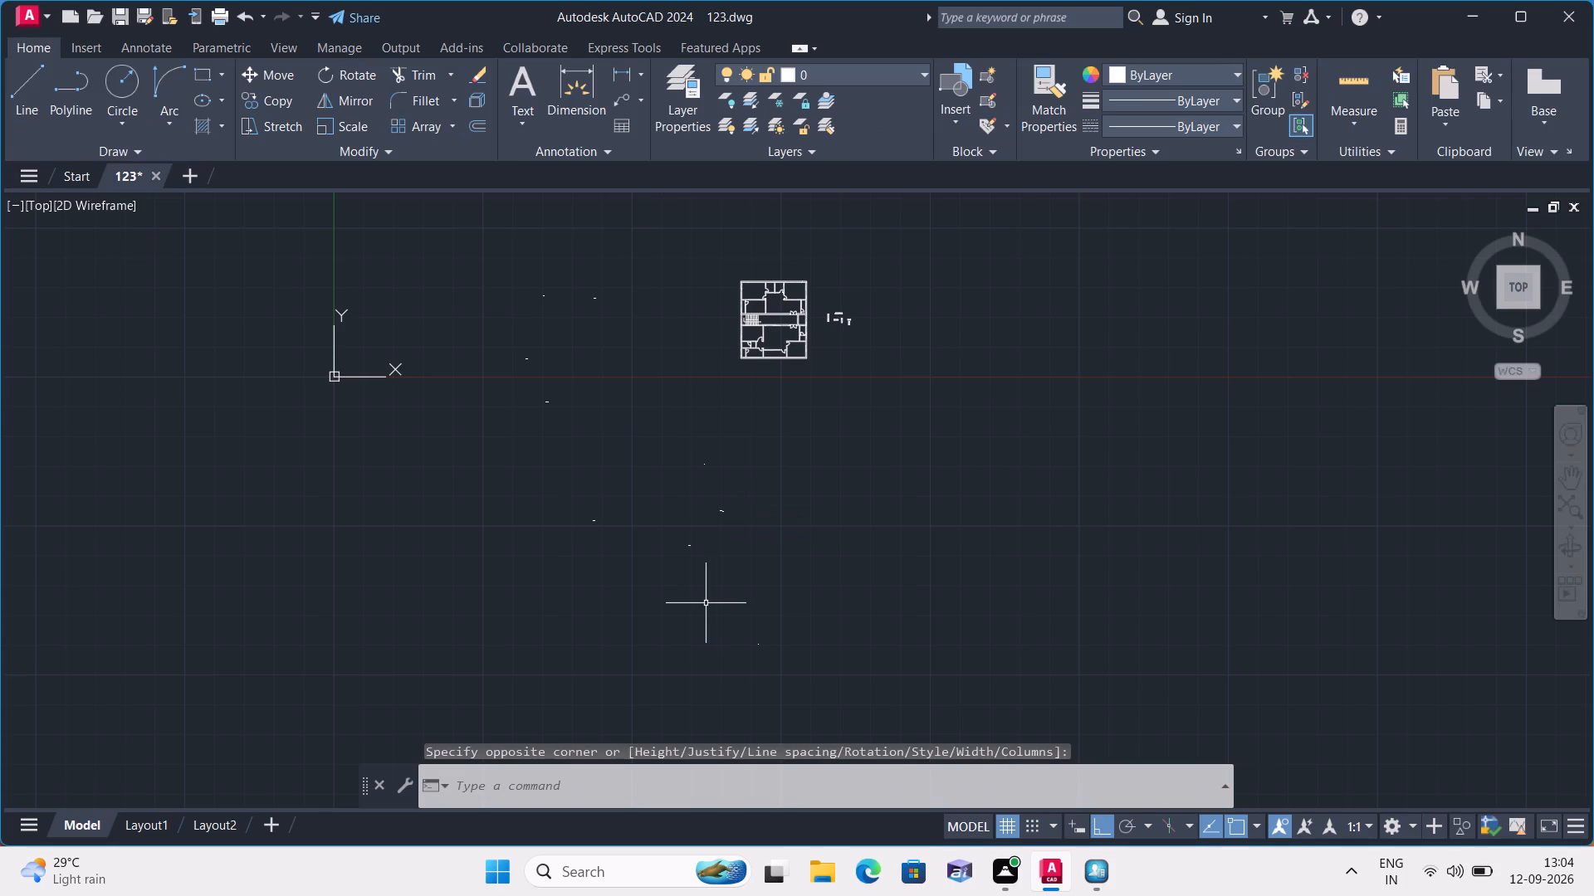
Add a multiline text label above and left of the BALCONY label reading "LIVING/DINING" with "10'-4"X13'-6"" on its second line.
{"action": "key", "text": "space"}
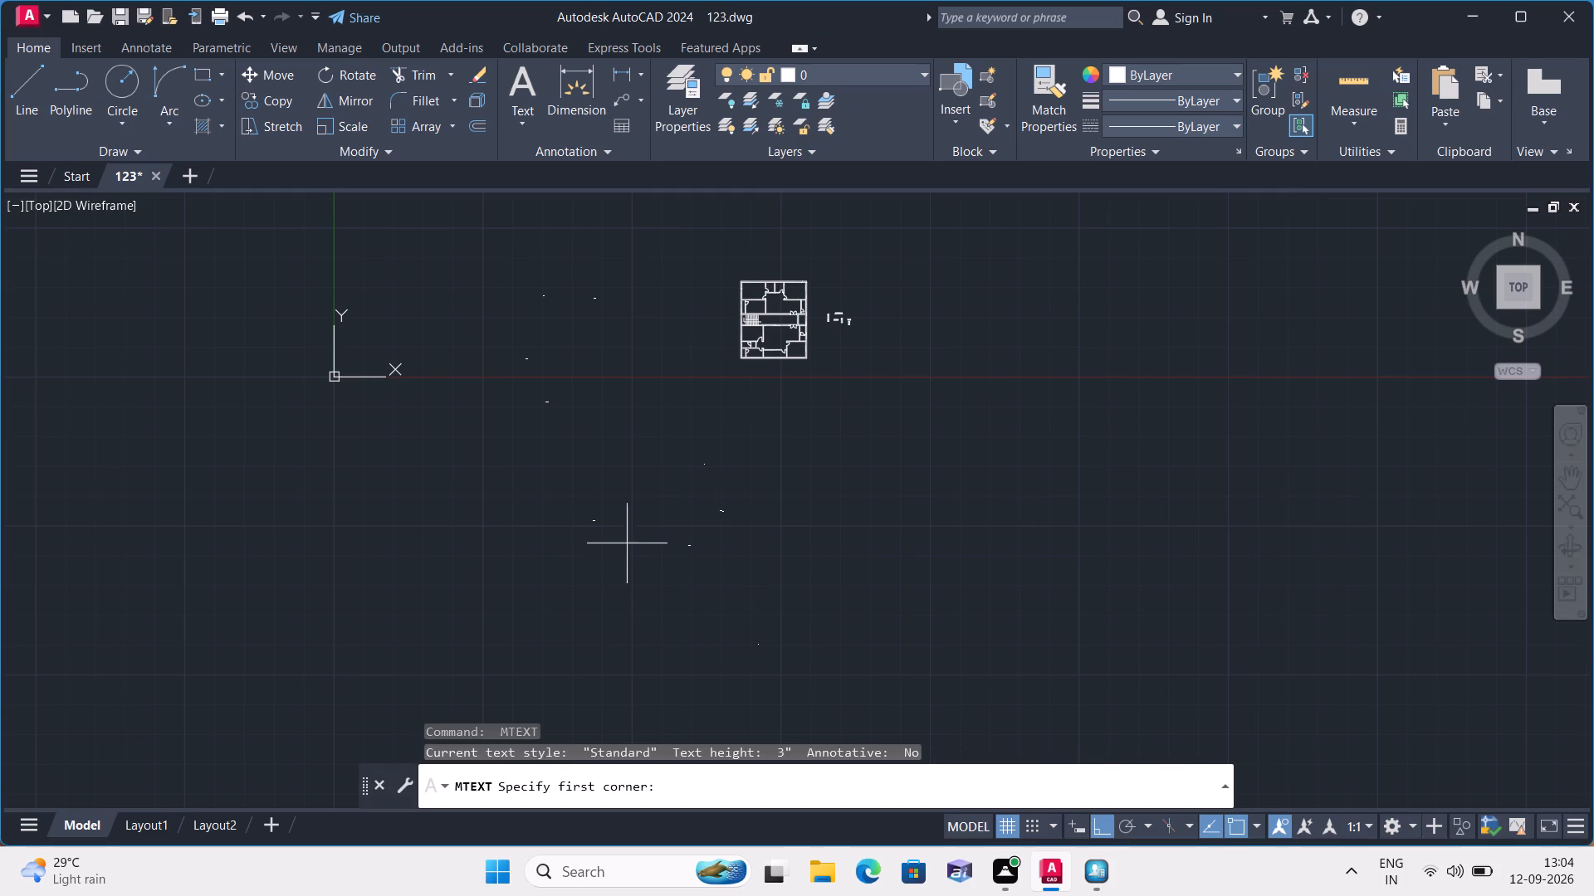
{"action": "triple_click", "coordinate": [621, 474]}
{"action": "left_click", "coordinate": [621, 474]}
{"action": "type", "text": "LIVING"}
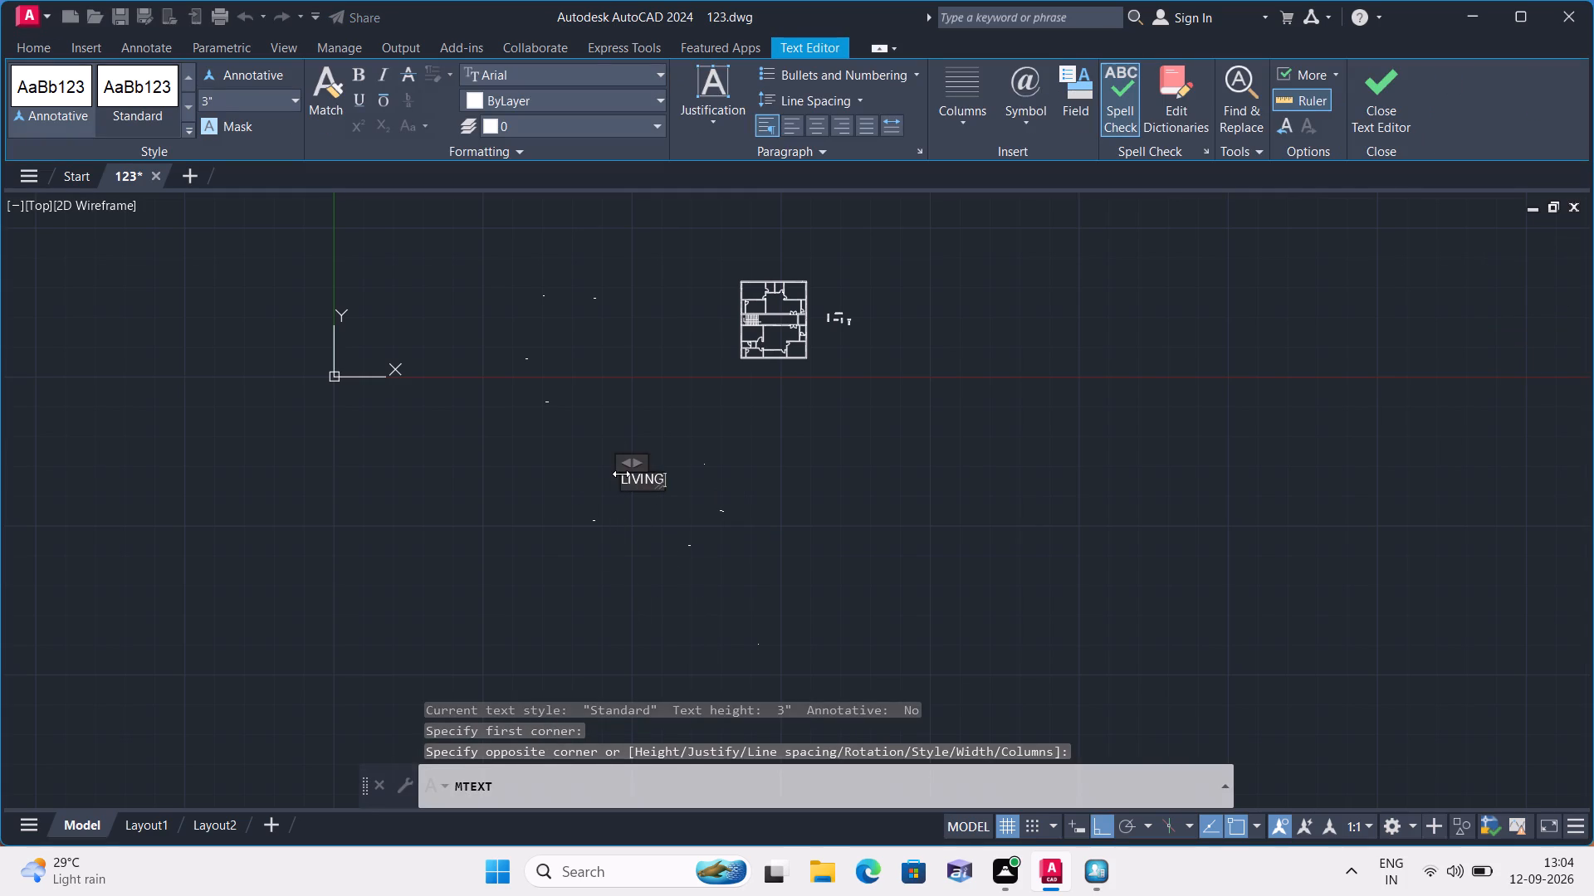
{"action": "key", "text": "slash"}
{"action": "type", "text": "DINING"}
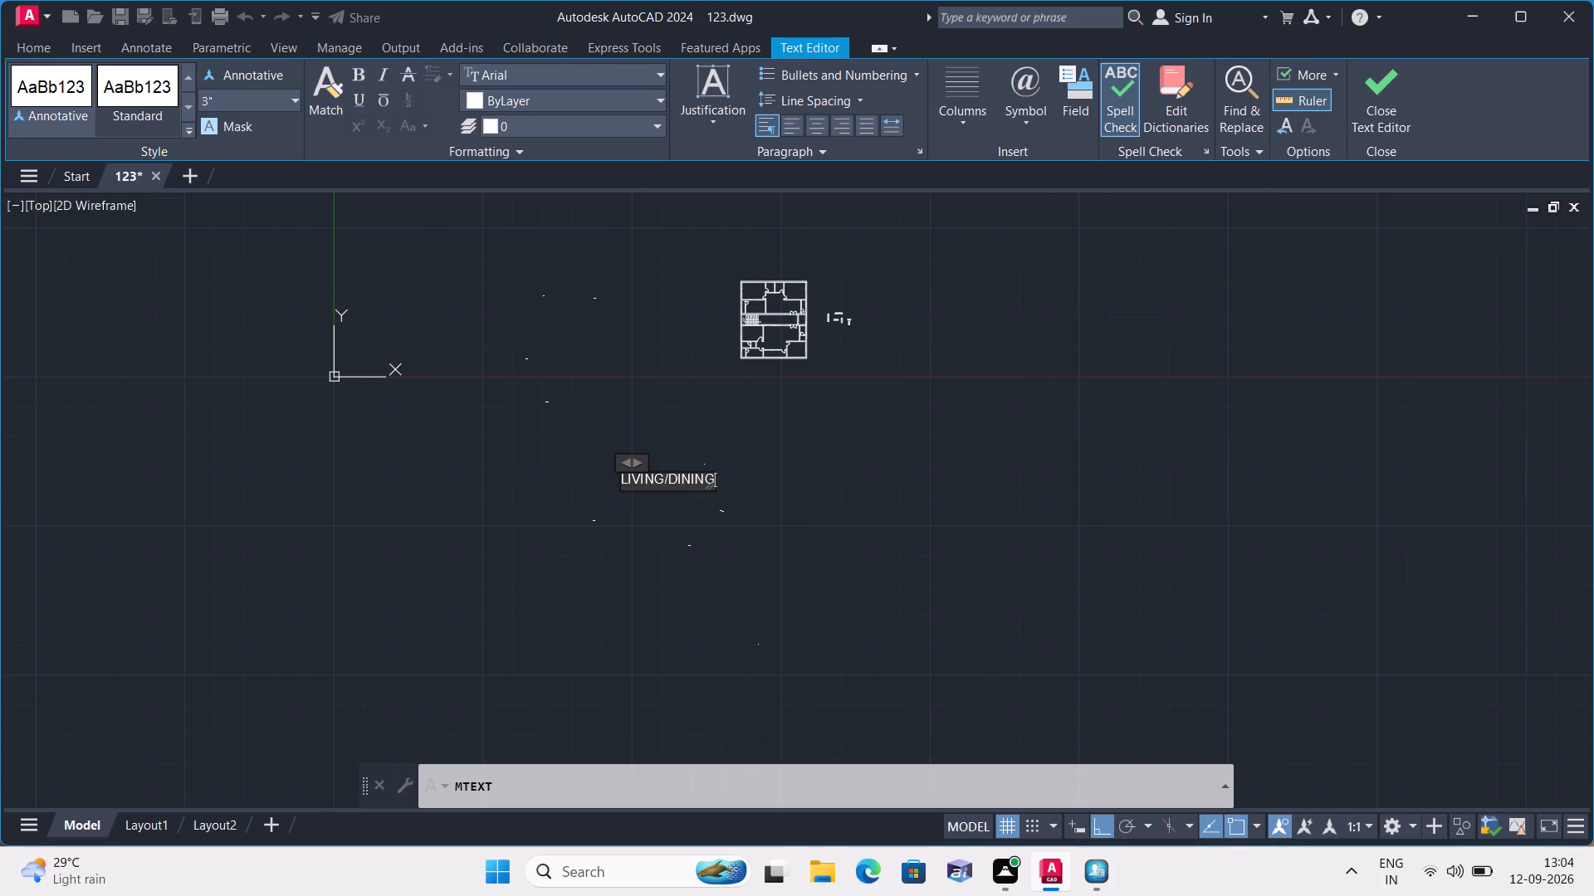
{"action": "key", "text": "Return"}
{"action": "type", "text": "10'-4\""}
{"action": "key", "text": "x"}
{"action": "type", "text": "13"}
{"action": "type", "text": "'-6\""}
{"action": "left_click", "coordinate": [633, 594]}
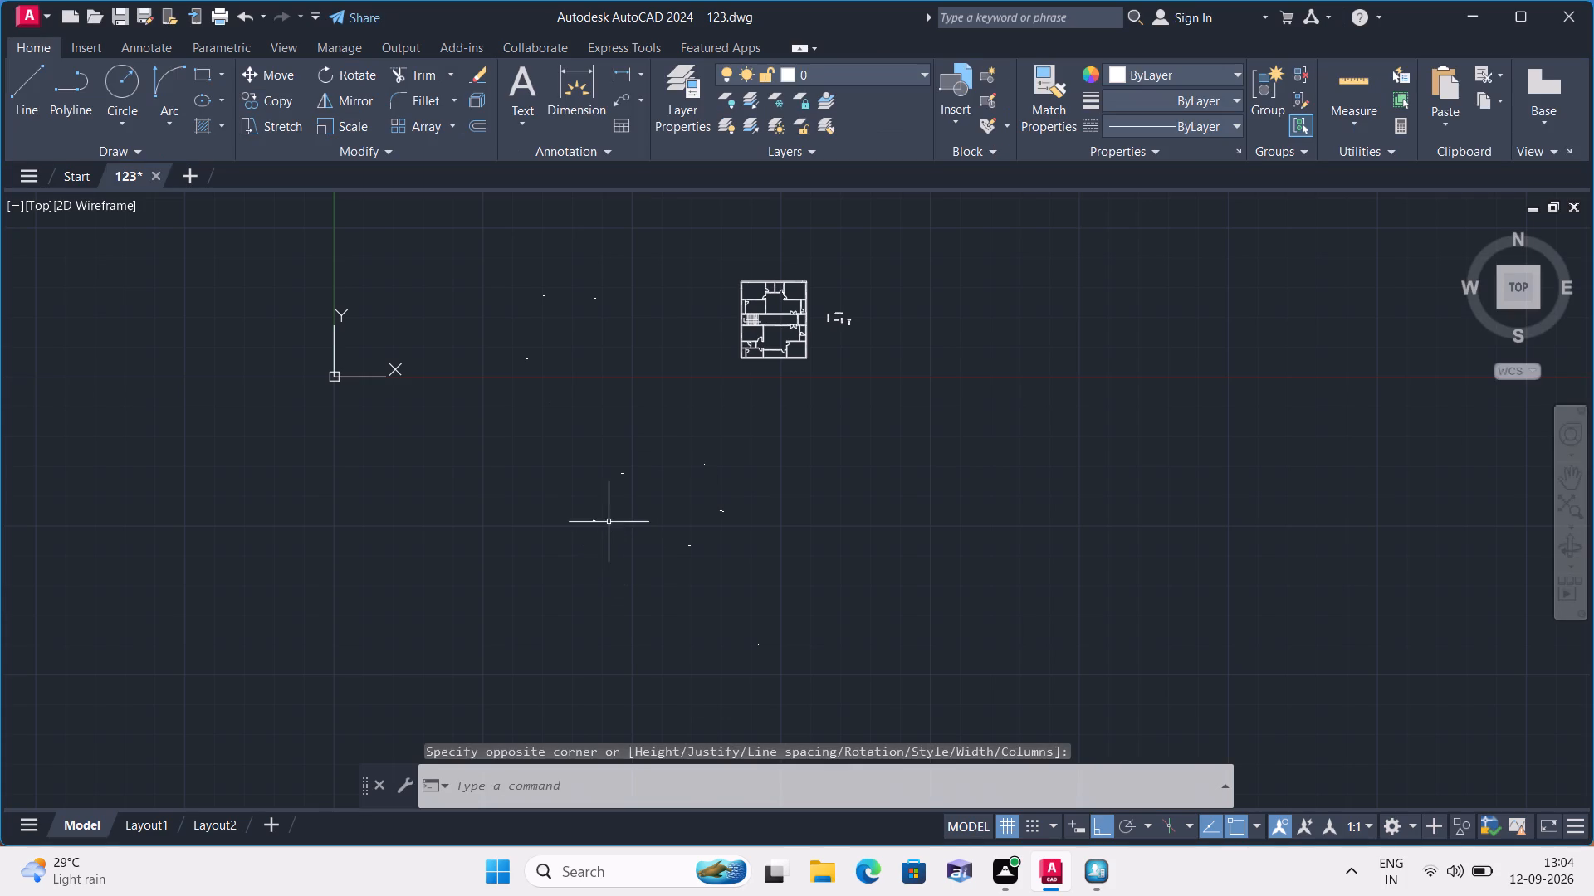
Add a multiline text label above and right of the LIVING/DINING label reading "BEDROOM" with "15'-0"'X12'-0"" on its second line.
{"action": "key", "text": "space"}
{"action": "triple_click", "coordinate": [634, 410]}
{"action": "left_click", "coordinate": [634, 410]}
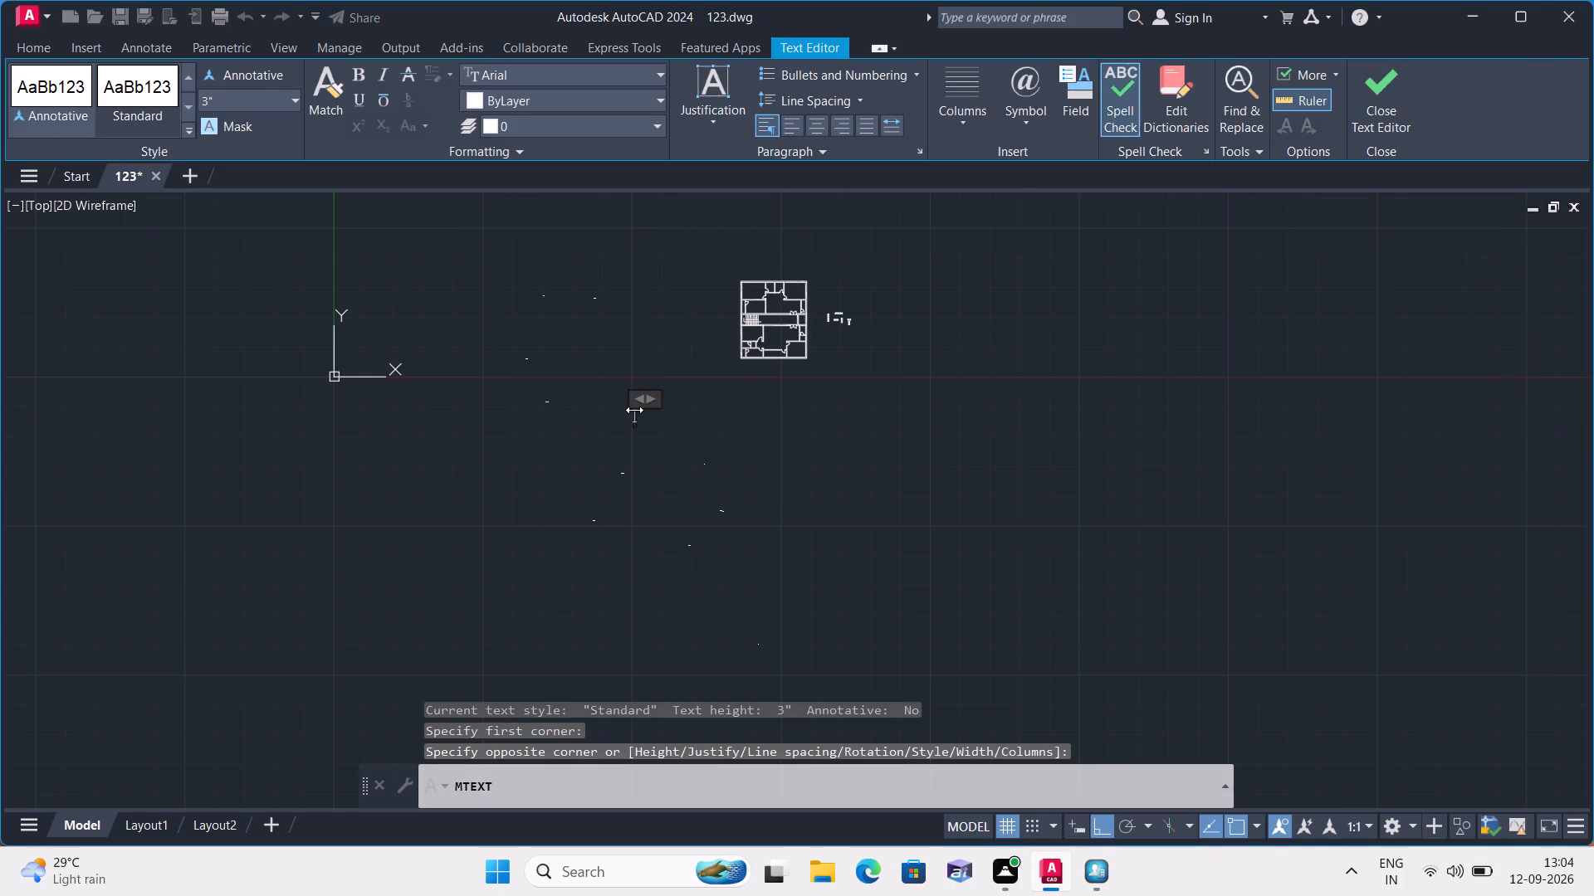
{"action": "type", "text": "BED"}
{"action": "type", "text": "ROO"}
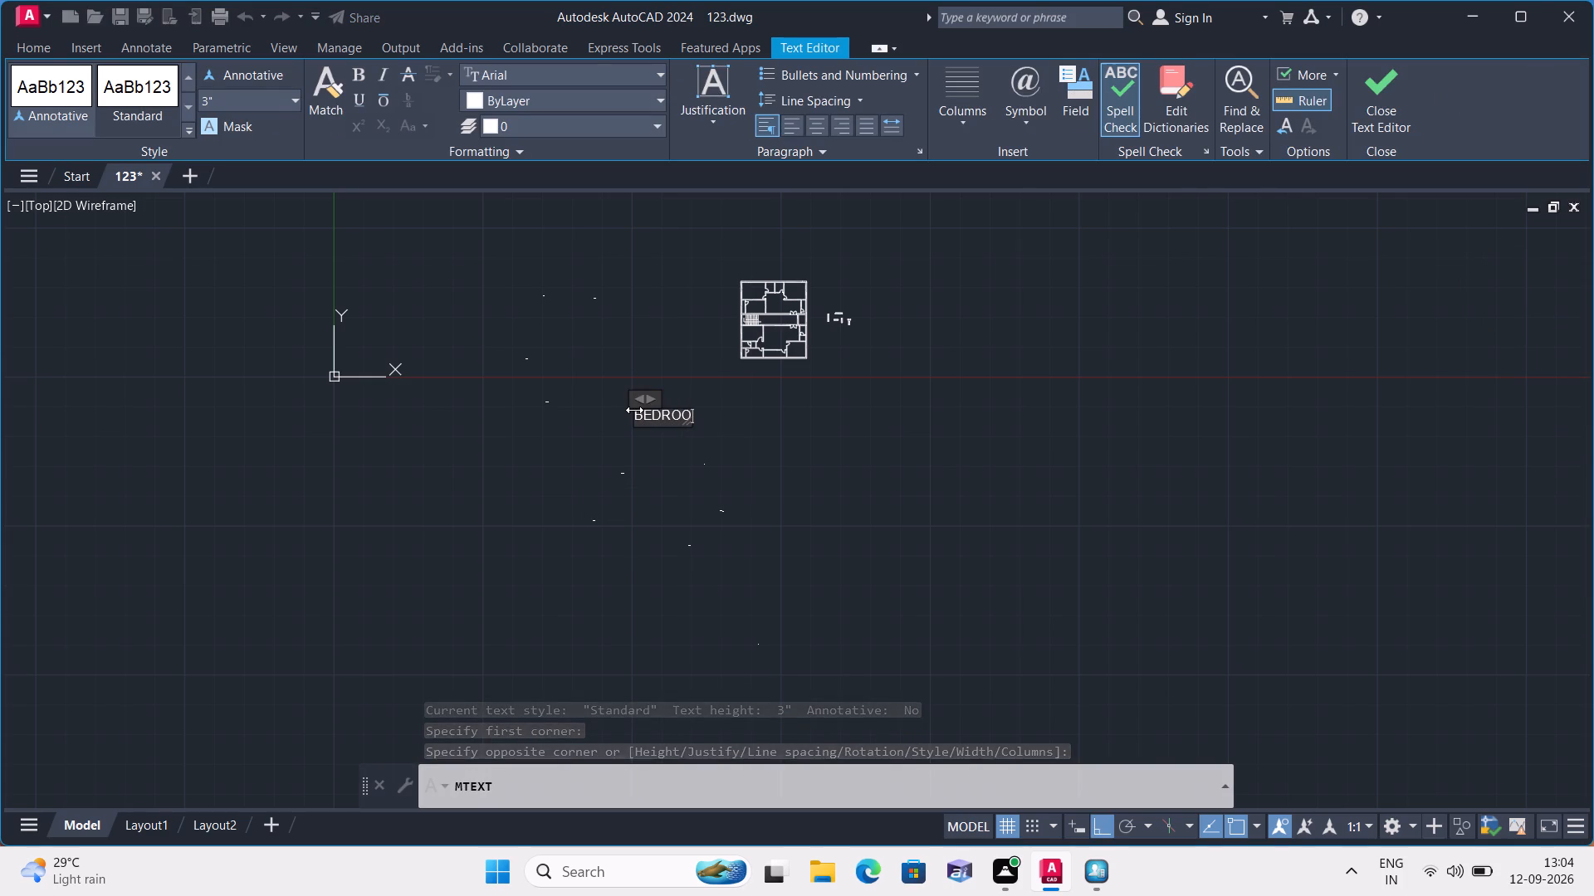
{"action": "key", "text": "m"}
{"action": "key", "text": "Return"}
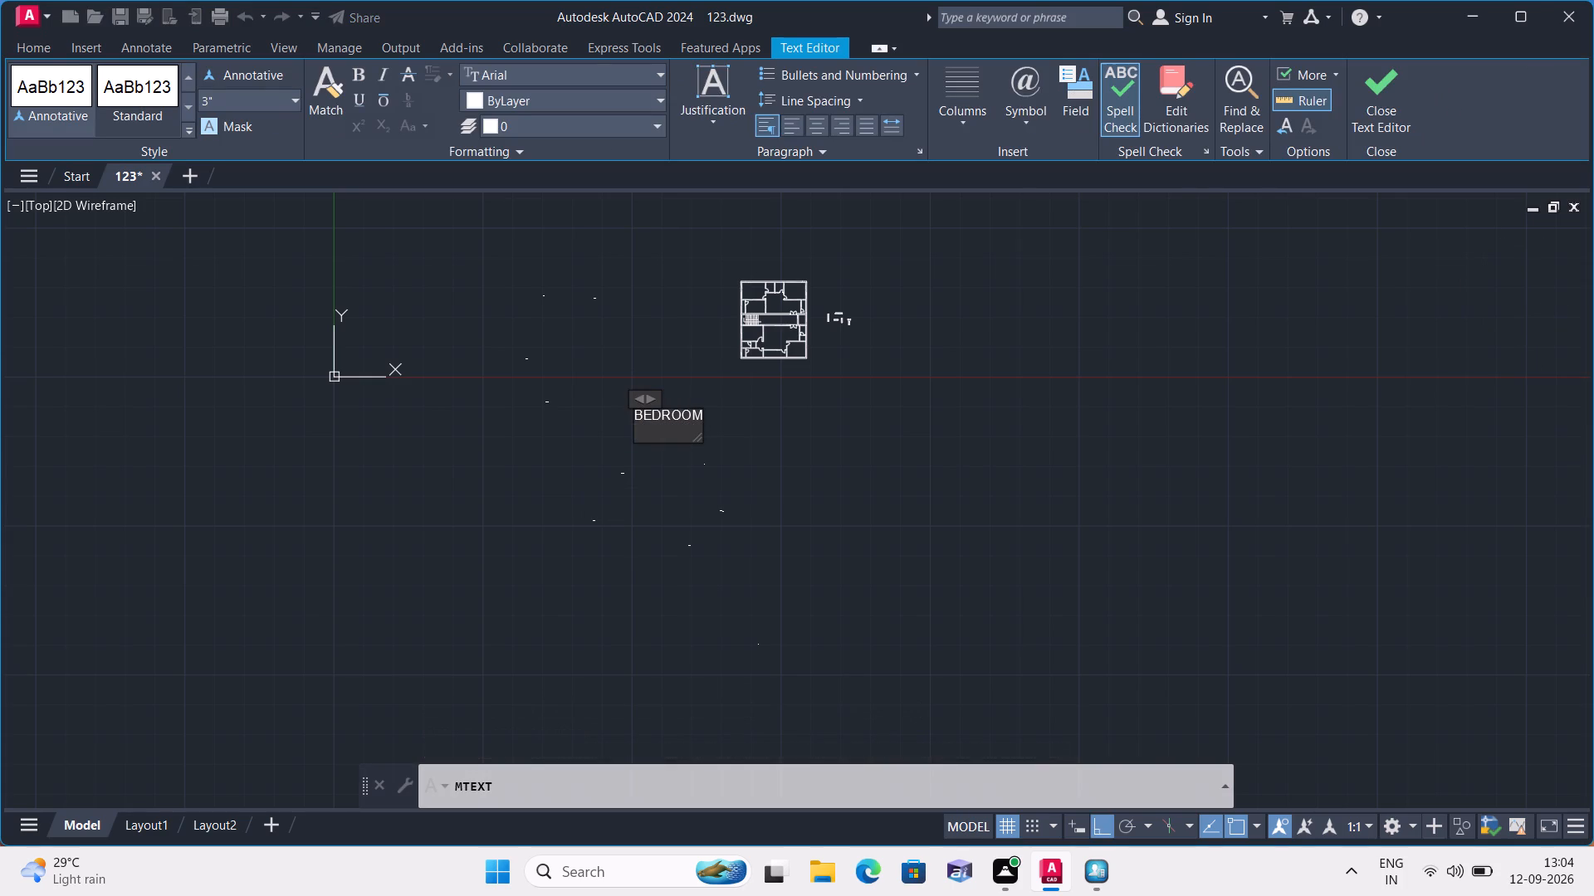
{"action": "type", "text": "15'-0\"'X"}
{"action": "type", "text": "12'-0\""}
{"action": "left_click", "coordinate": [801, 494]}
Add a single-line multiline text label below the floor plan, right of the existing labels, reading "4'-0"WIDE BALCONY".
{"action": "key", "text": "space"}
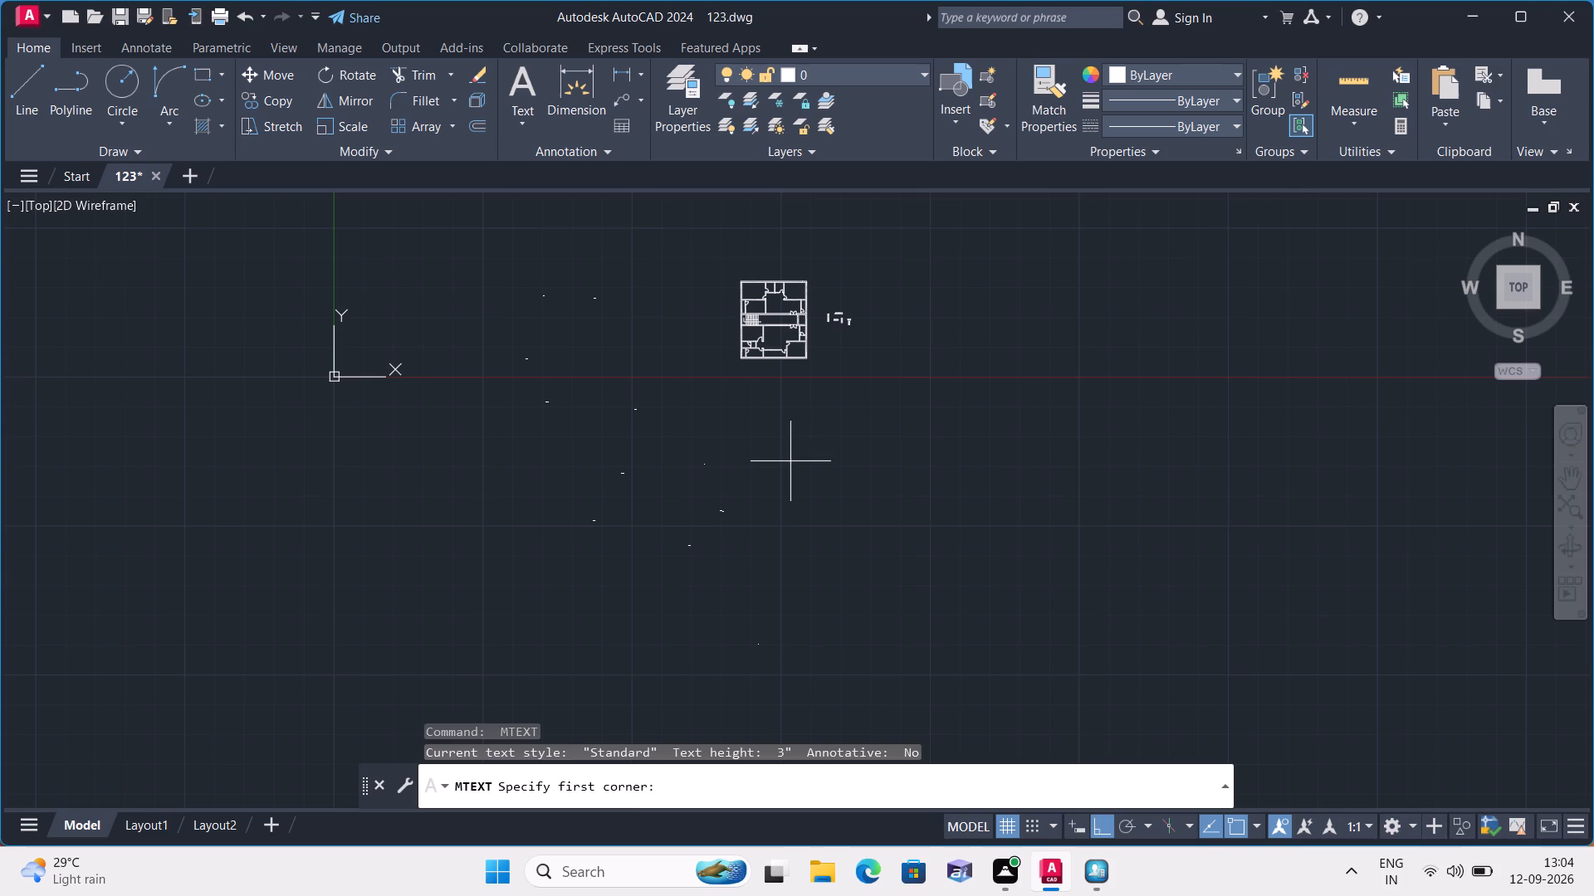
{"action": "triple_click", "coordinate": [790, 461]}
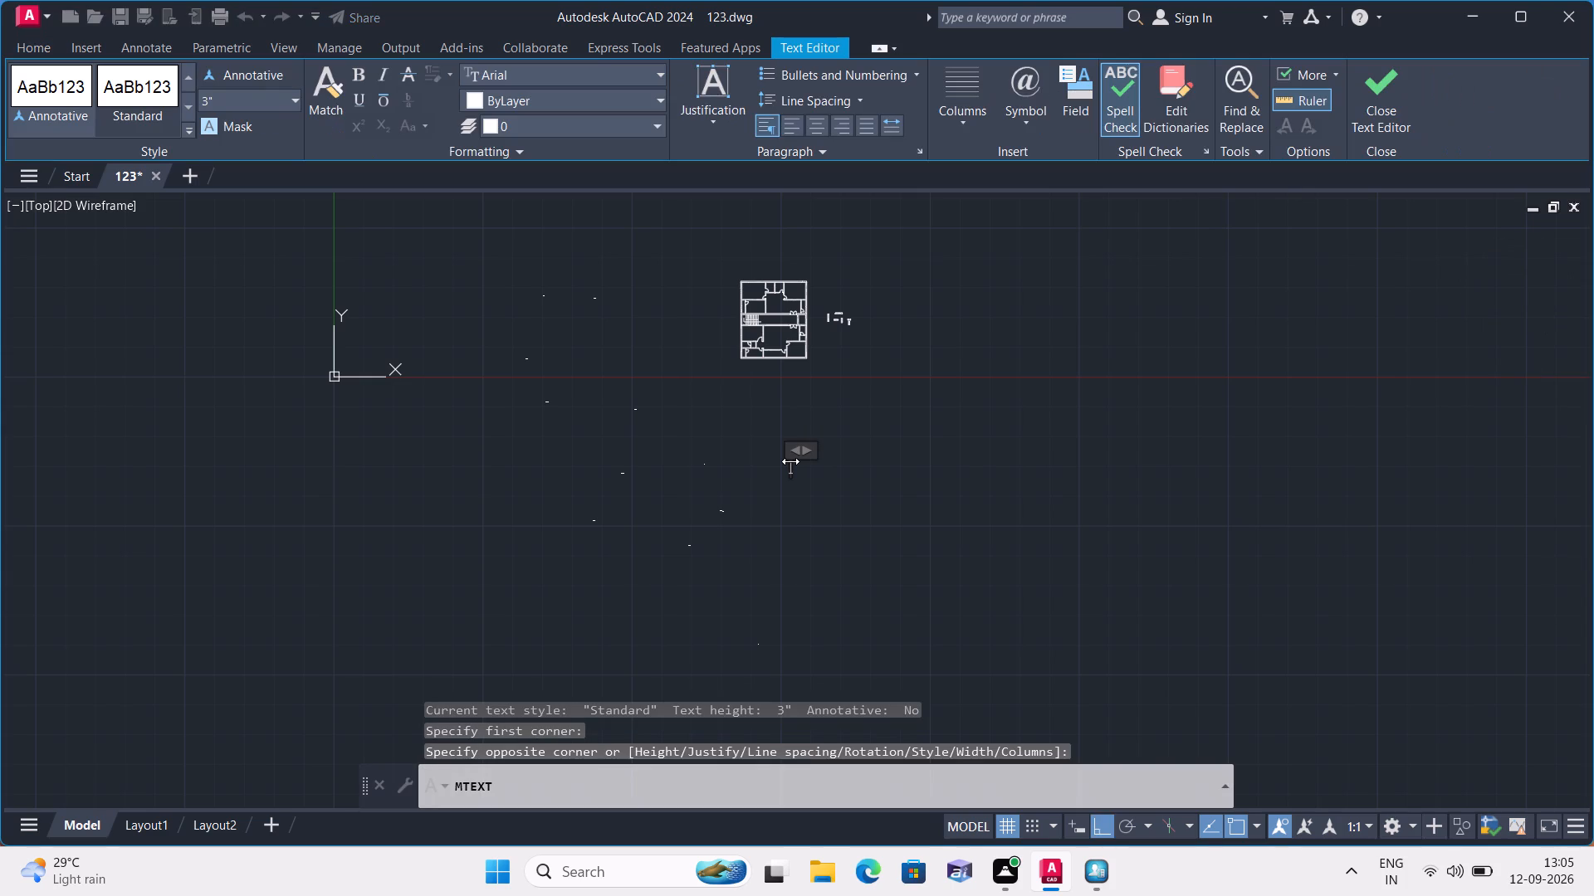
{"action": "type", "text": "4'-"}
{"action": "type", "text": "0\""}
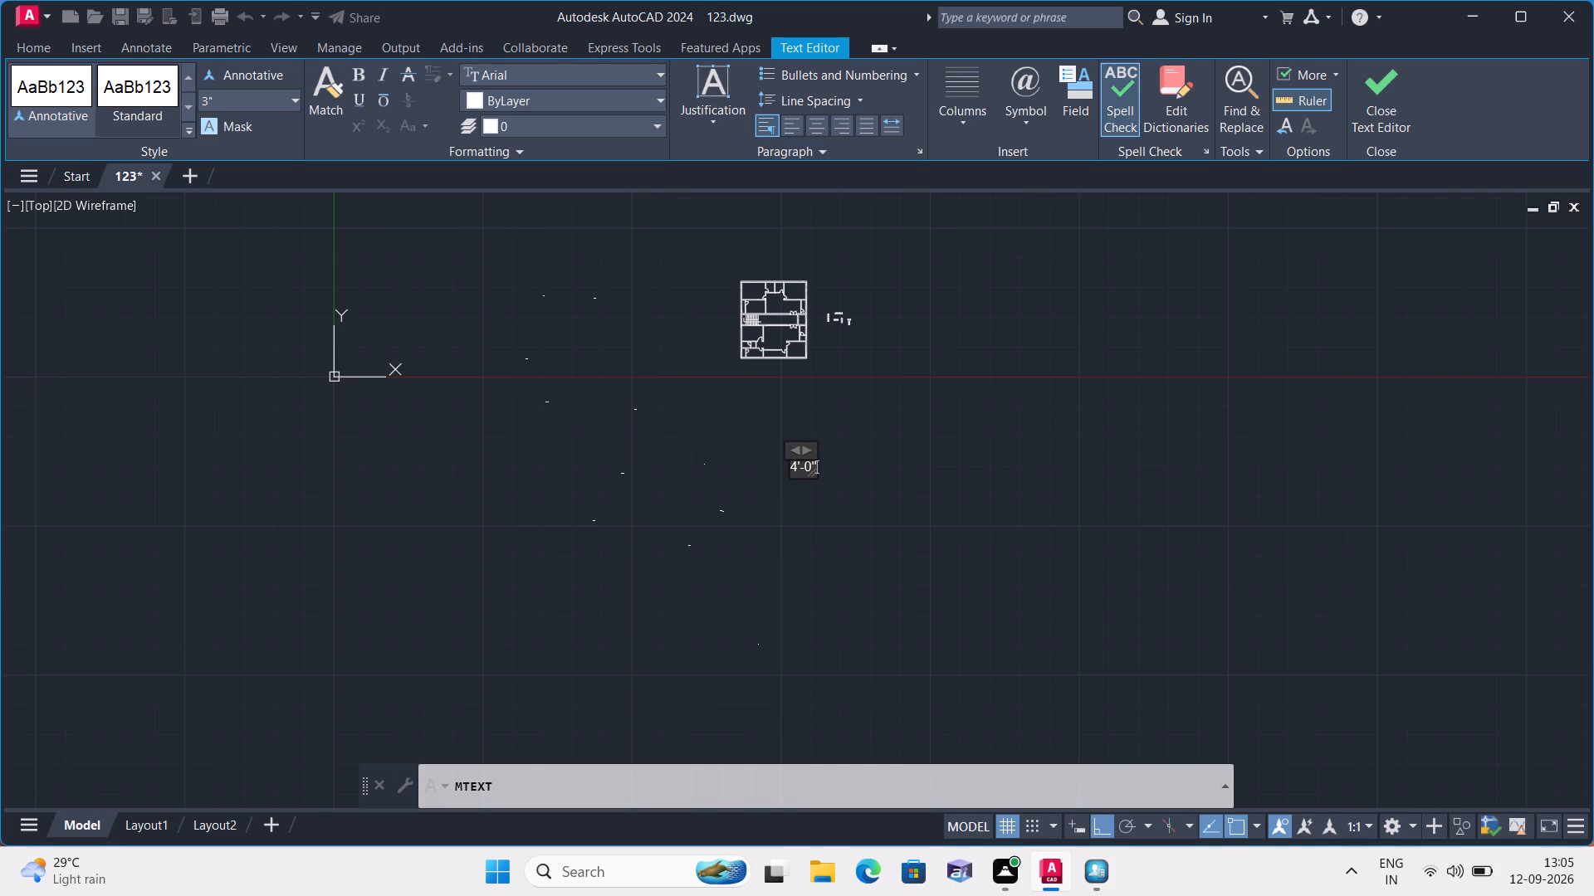
{"action": "type", "text": "WIDE BALCONY"}
{"action": "left_click", "coordinate": [826, 494]}
Add a multiline text label below and right of the 4'-0" balcony label reading "LIFT" with "5'4"X7'-0"" on its second line.
{"action": "key", "text": "space"}
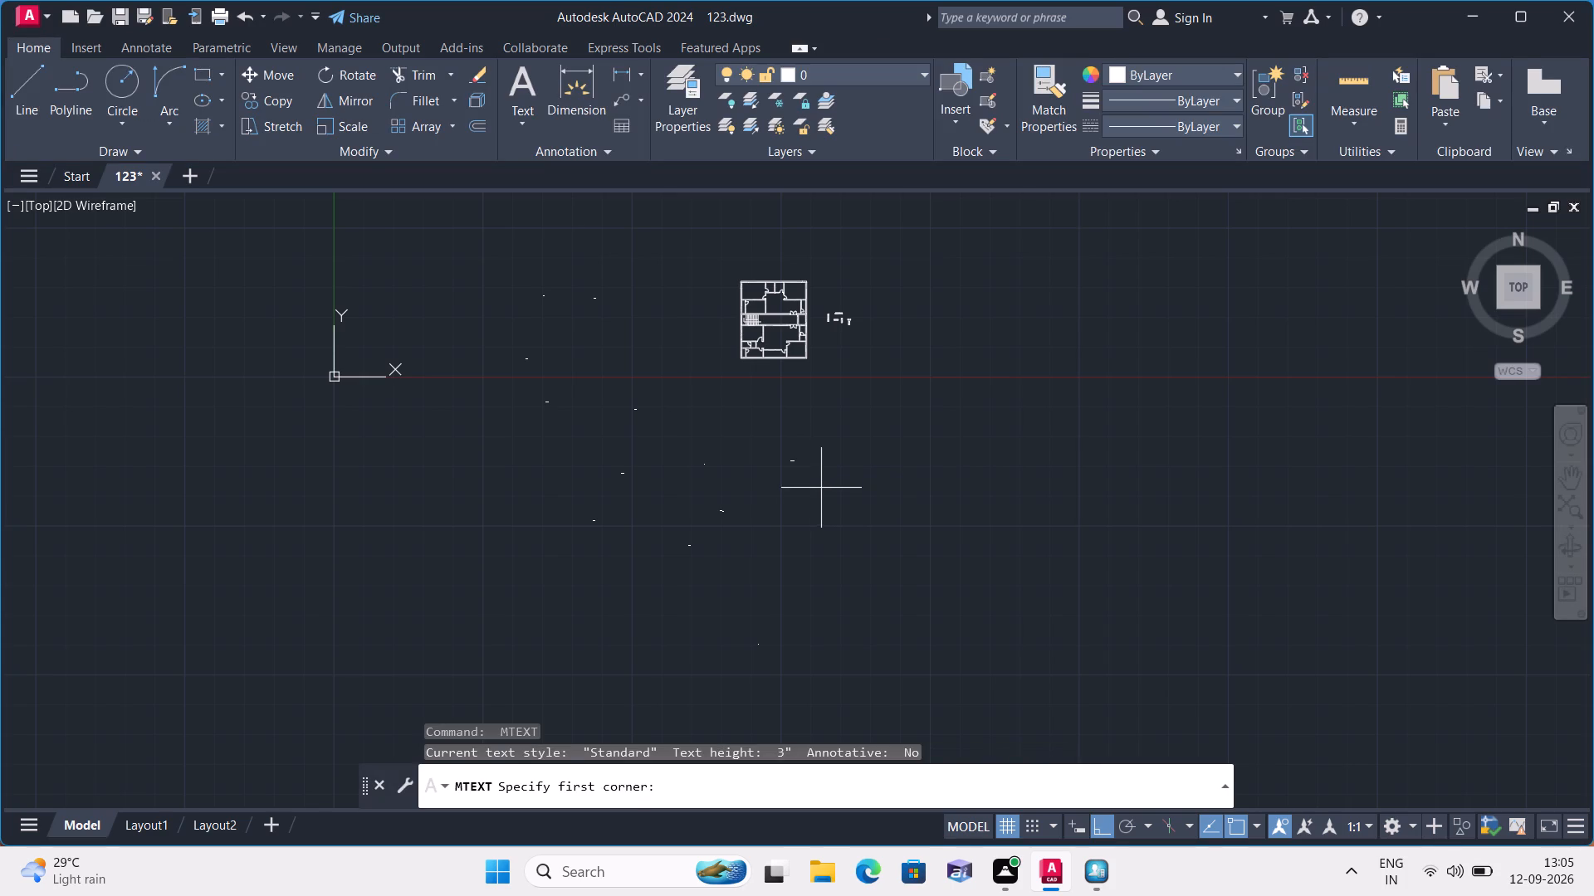
{"action": "triple_click", "coordinate": [821, 488]}
{"action": "type", "text": "LIFT"}
{"action": "key", "text": "Return"}
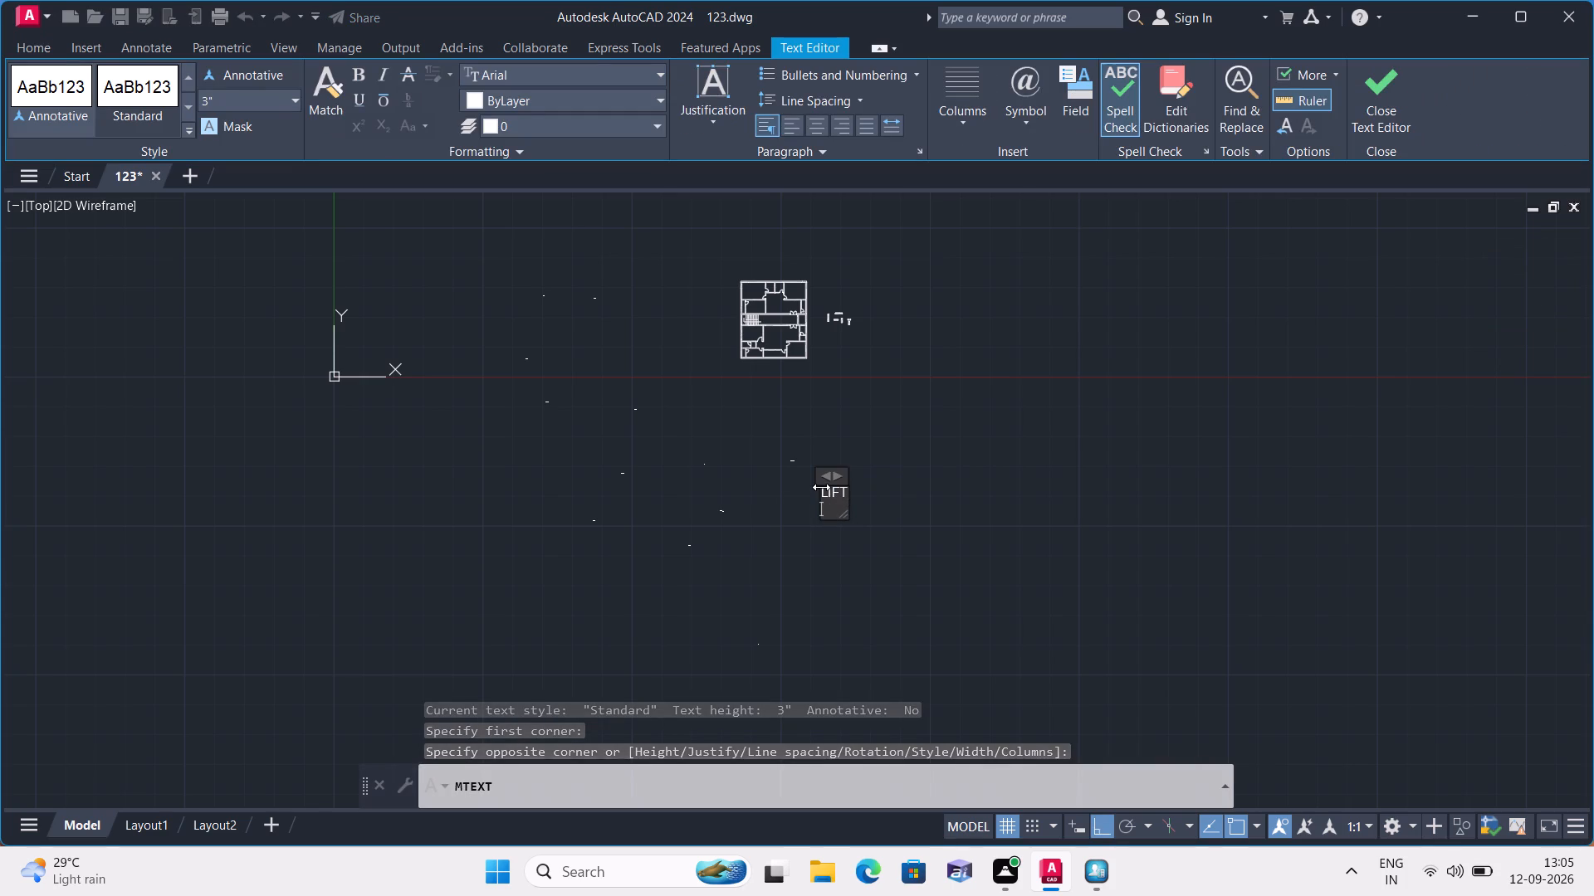
{"action": "type", "text": "5'"}
{"action": "type", "text": "4\""}
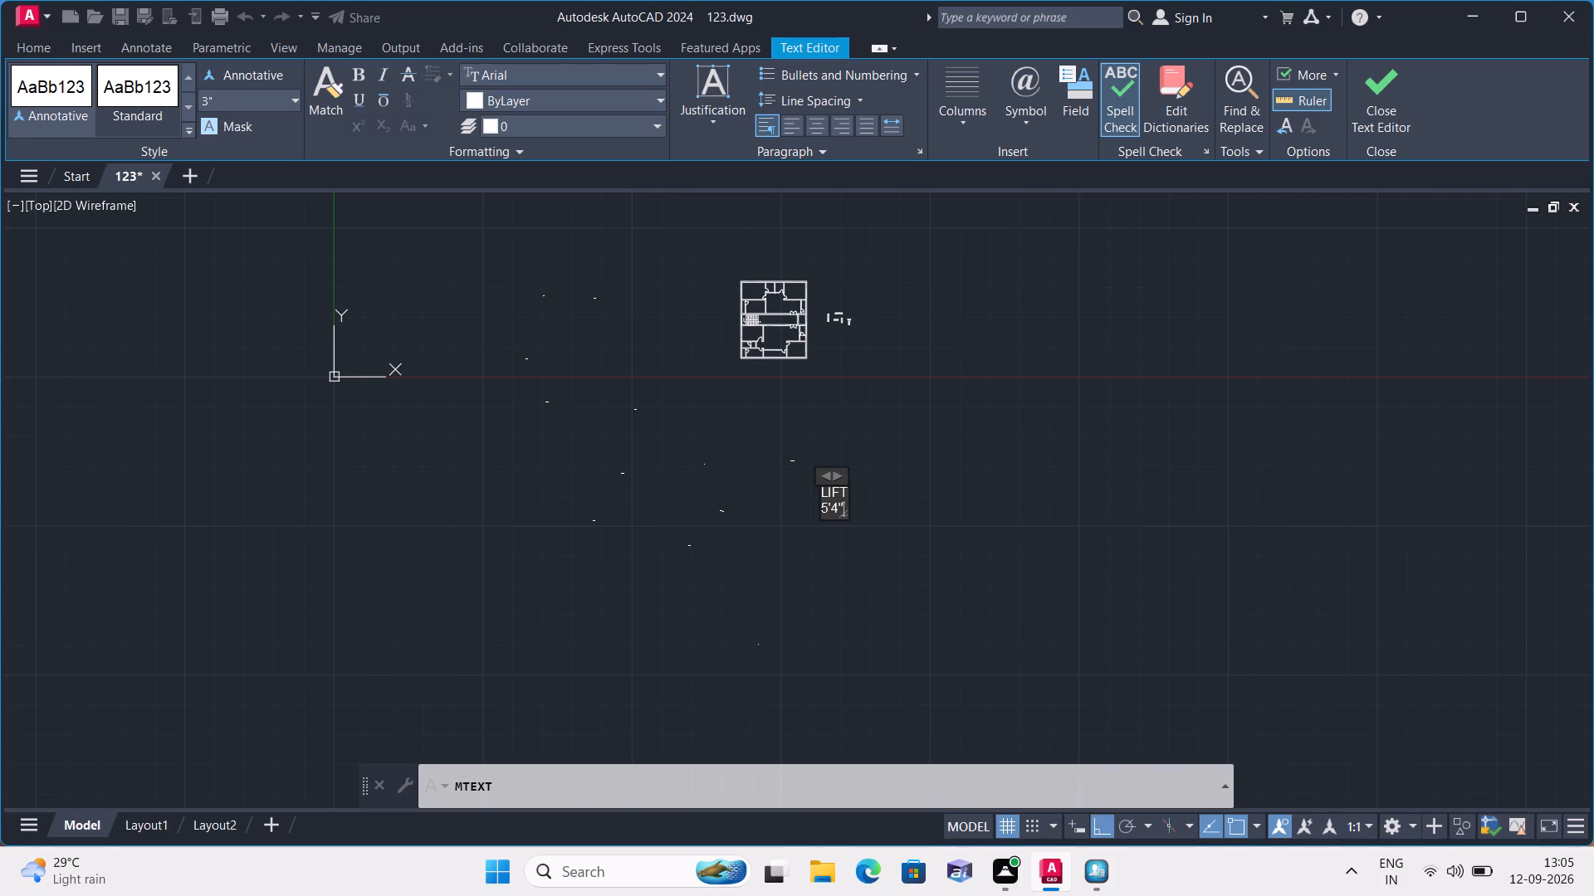
{"action": "type", "text": "X7"}
{"action": "type", "text": "'-0\""}
{"action": "left_click", "coordinate": [867, 554]}
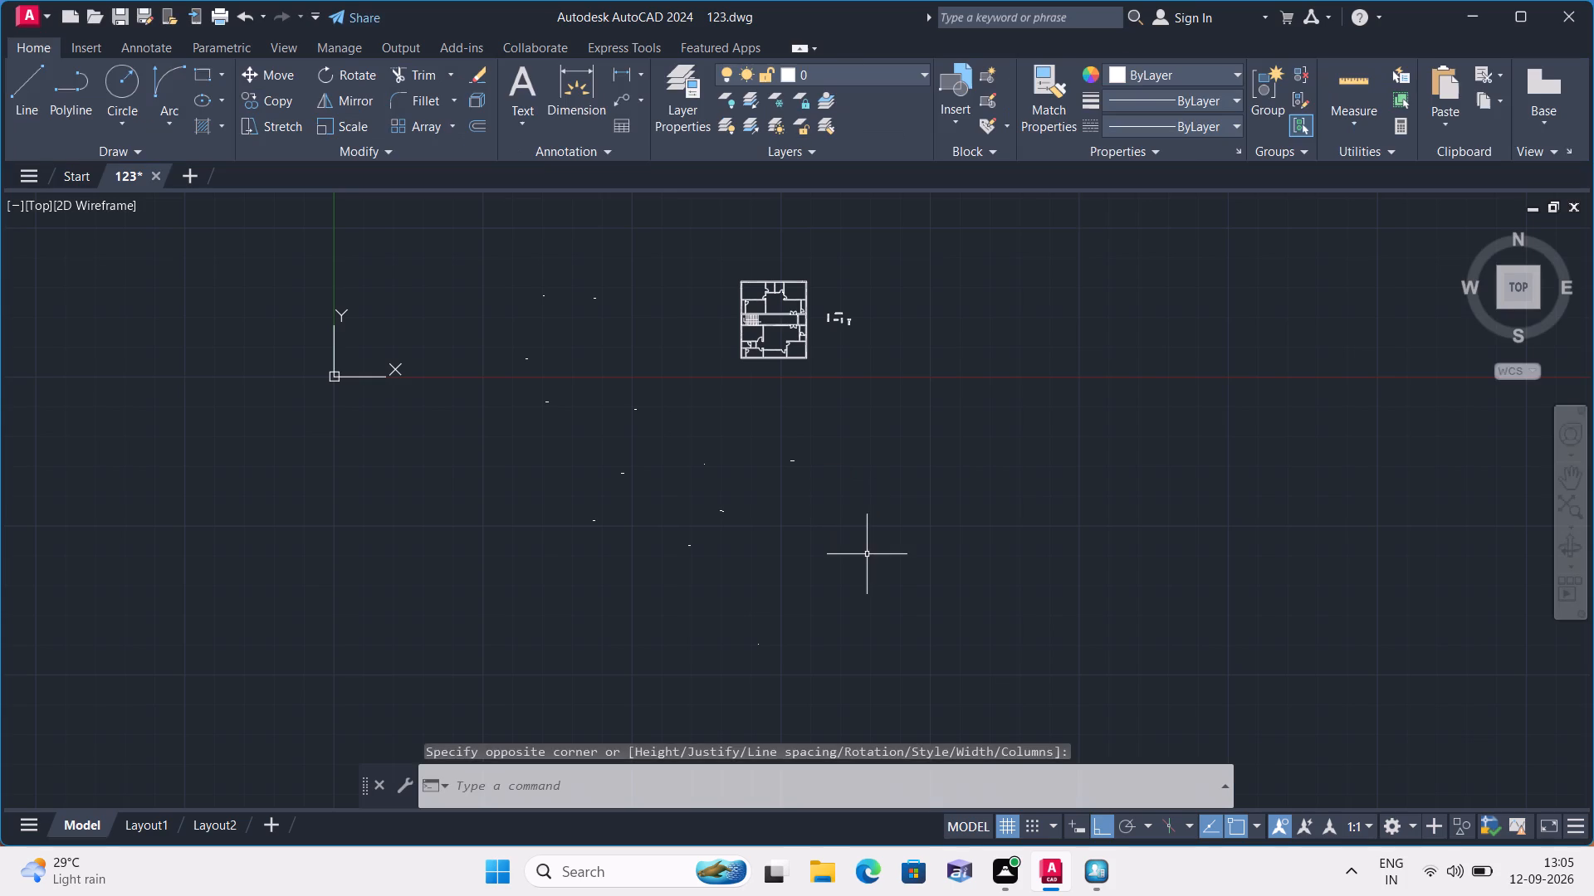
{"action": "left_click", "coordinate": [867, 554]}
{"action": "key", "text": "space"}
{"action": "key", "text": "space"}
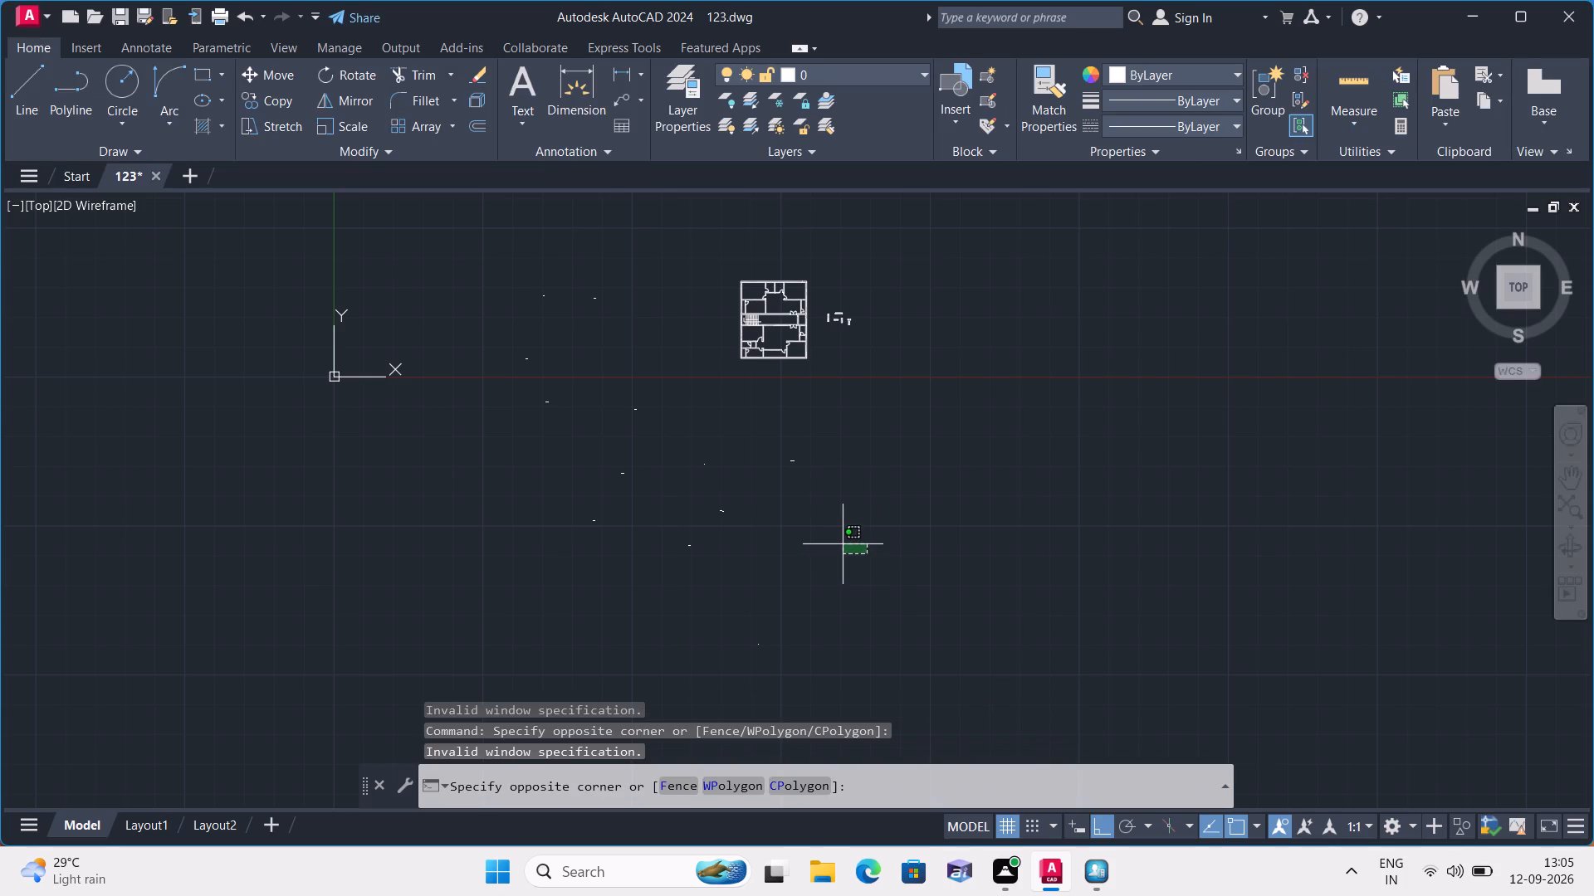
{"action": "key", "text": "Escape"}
Add a multiline text label just below the LIFT label reading "TOILET" with 4-0"X6'-0 on its second line.
{"action": "key", "text": "space"}
{"action": "triple_click", "coordinate": [829, 533]}
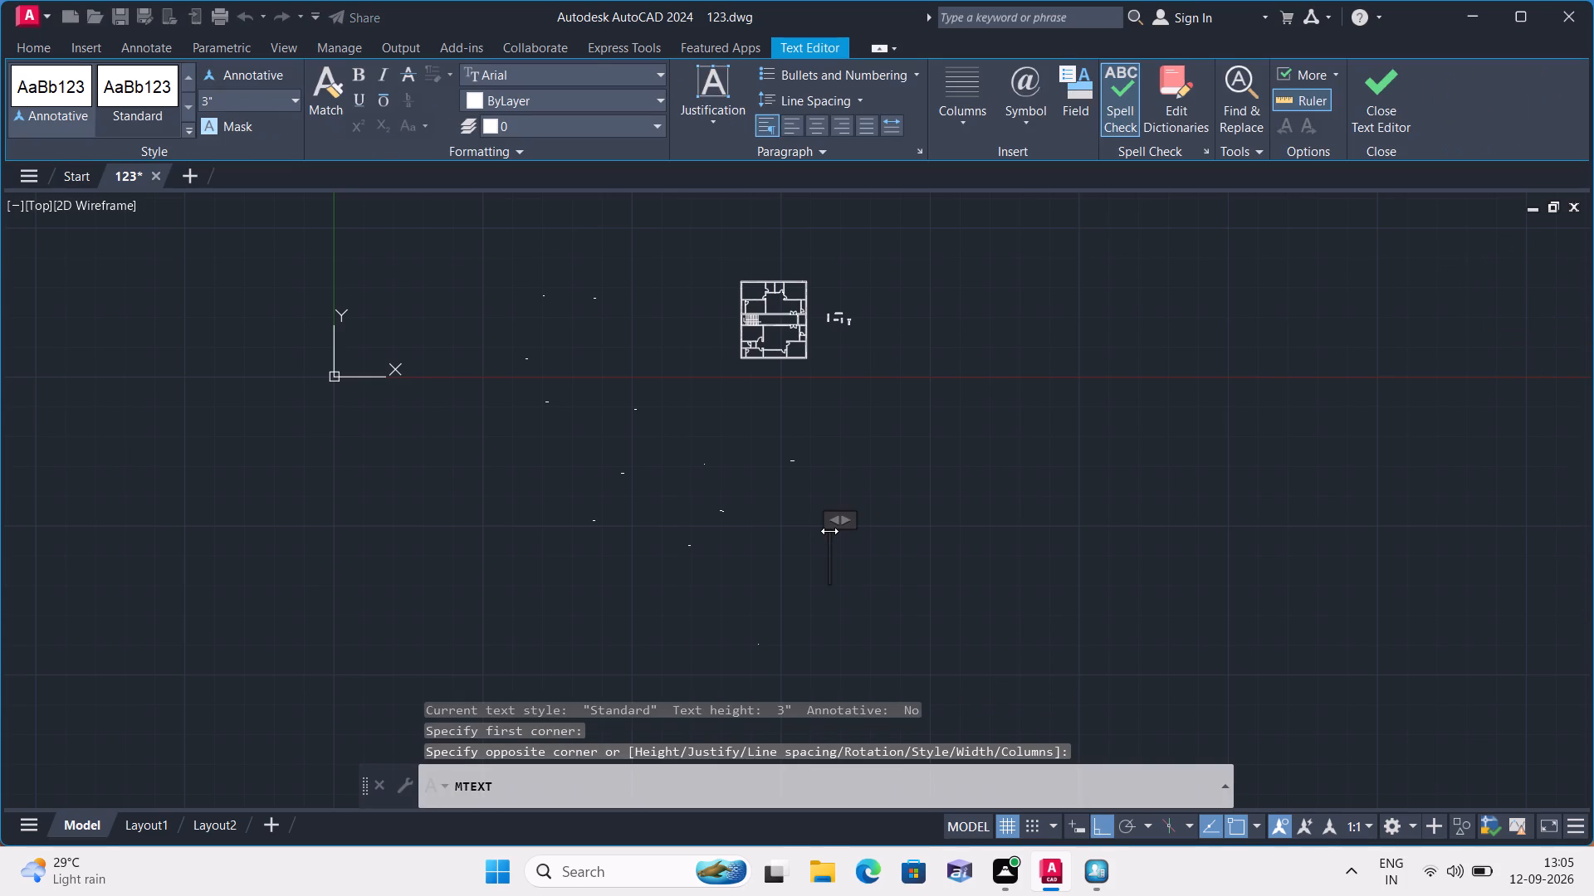
{"action": "type", "text": "TOILET"}
{"action": "key", "text": "Return"}
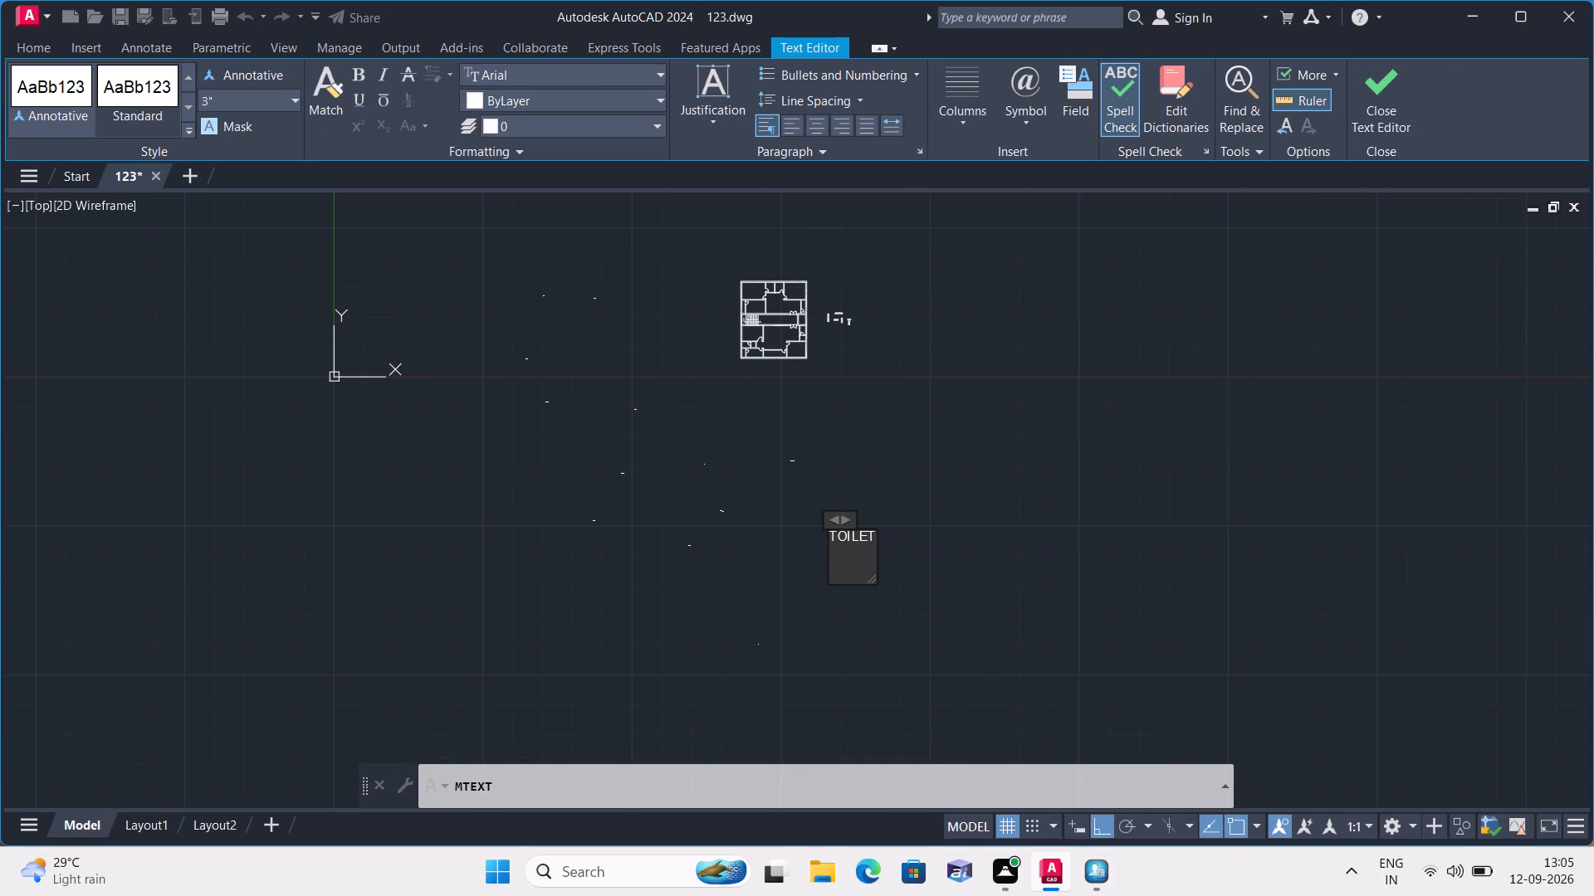
{"action": "key", "text": "4"}
{"action": "key", "text": "apostrophe"}
{"action": "key", "text": "BackSpace"}
{"action": "type", "text": "-0\""}
{"action": "type", "text": "X6"}
{"action": "type", "text": "'-0"}
{"action": "key", "text": "Up"}
{"action": "key", "text": "shift+quotedbl"}
{"action": "scroll", "coordinate": [897, 536], "scroll_direction": "up", "scroll_amount": 2}
{"action": "key", "text": "BackSpace"}
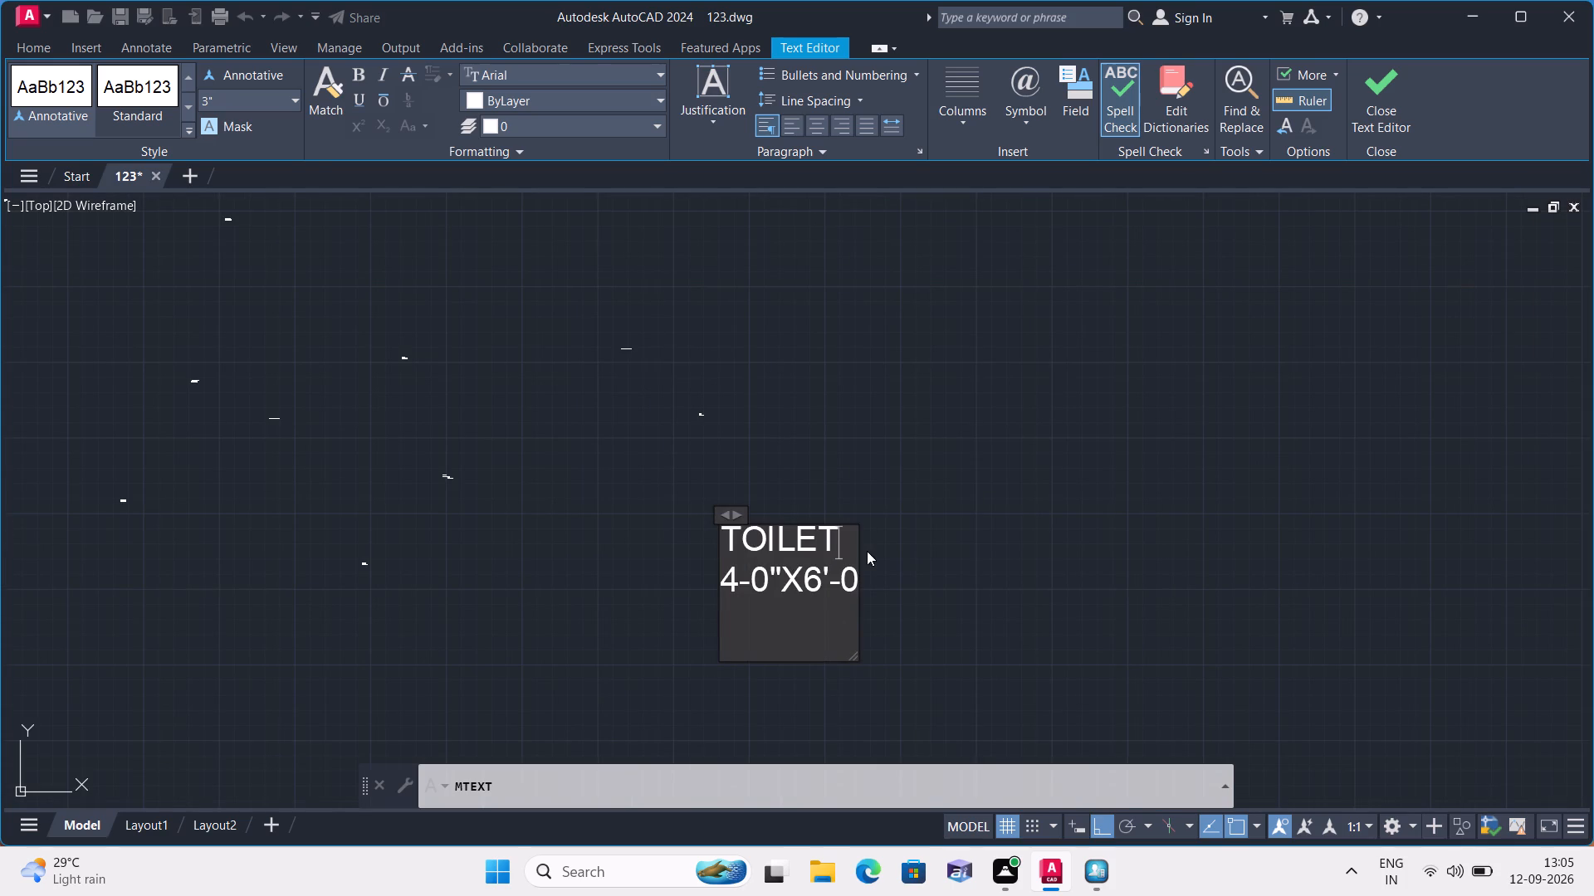
{"action": "left_click", "coordinate": [860, 580]}
Edit the new TOILET label, adding the closing inch mark so its second line reads 4-0"X6'-0".
{"action": "scroll", "coordinate": [747, 540], "scroll_direction": "up", "scroll_amount": 4}
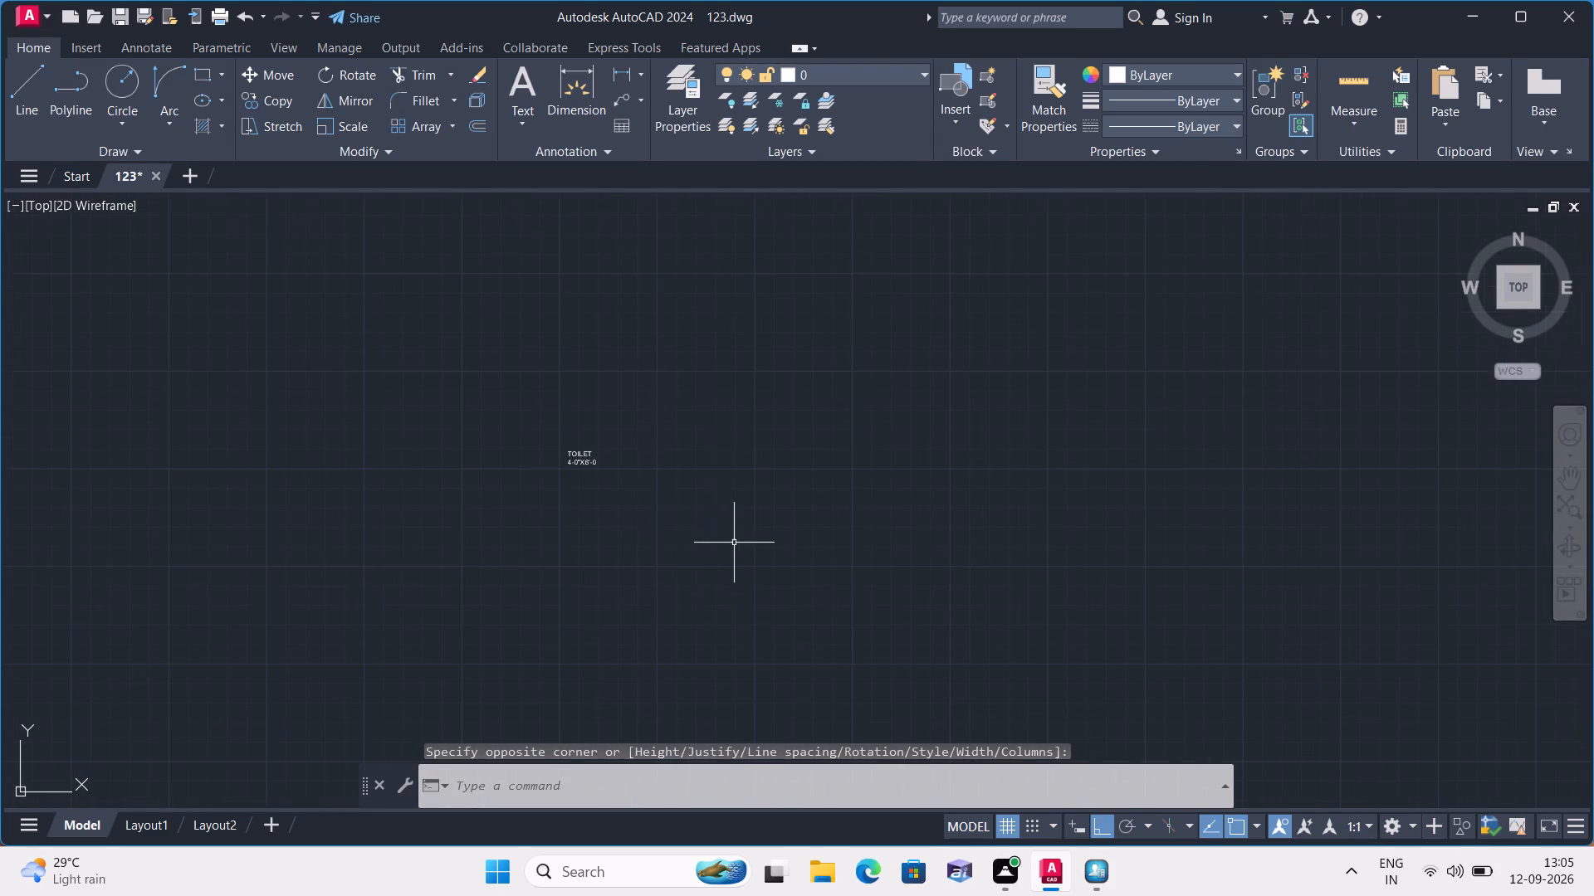
{"action": "scroll", "coordinate": [574, 457], "scroll_direction": "up", "scroll_amount": 4}
{"action": "left_click", "coordinate": [587, 480]}
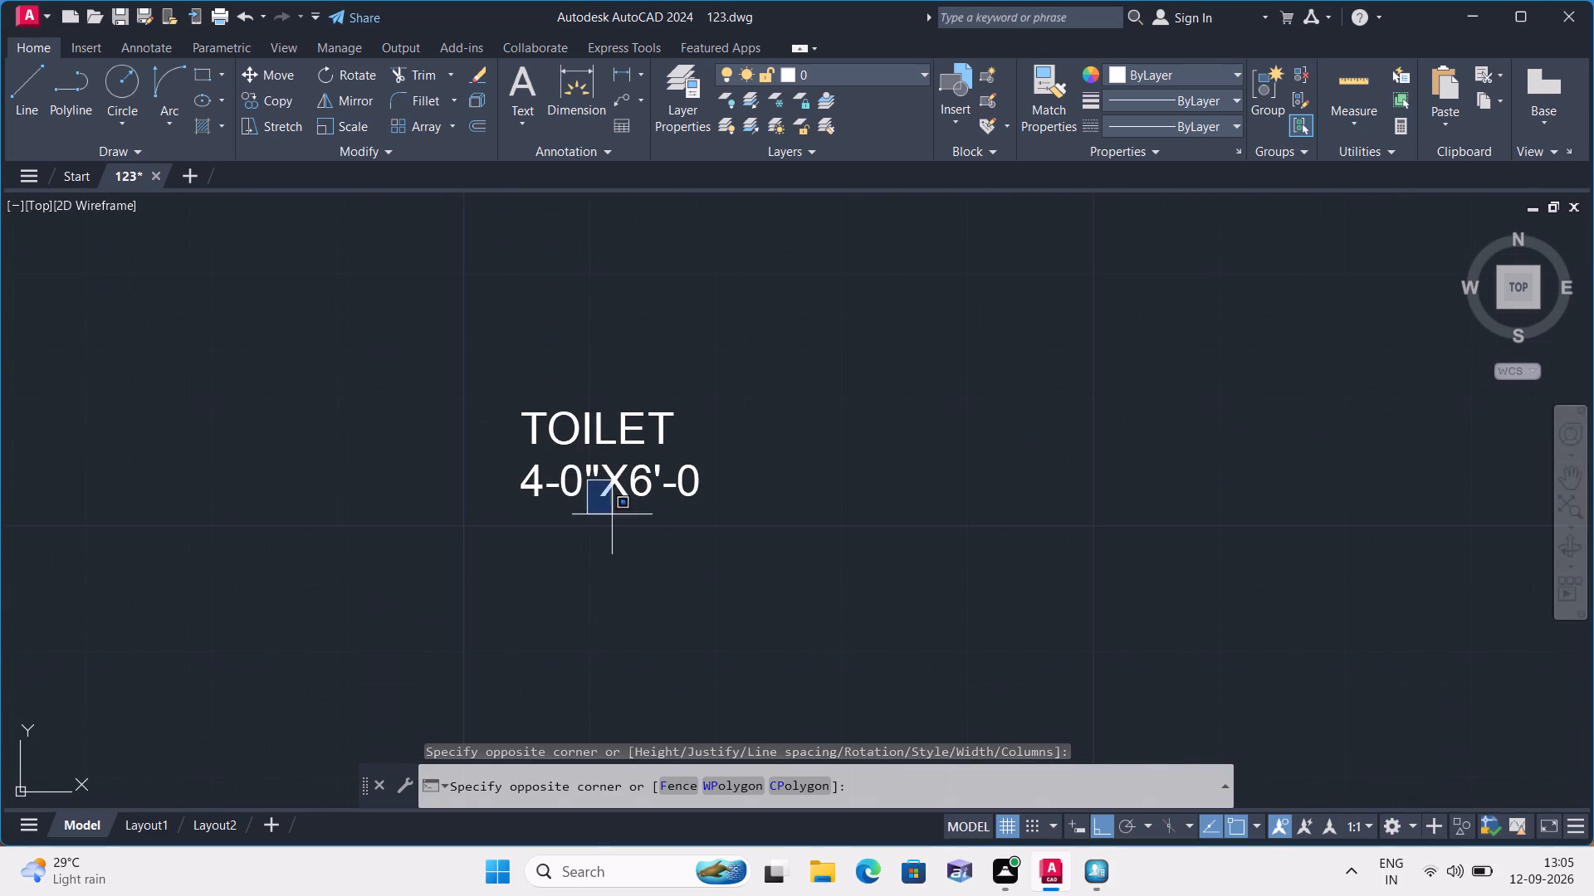
{"action": "double_click", "coordinate": [603, 432]}
{"action": "left_click", "coordinate": [603, 432]}
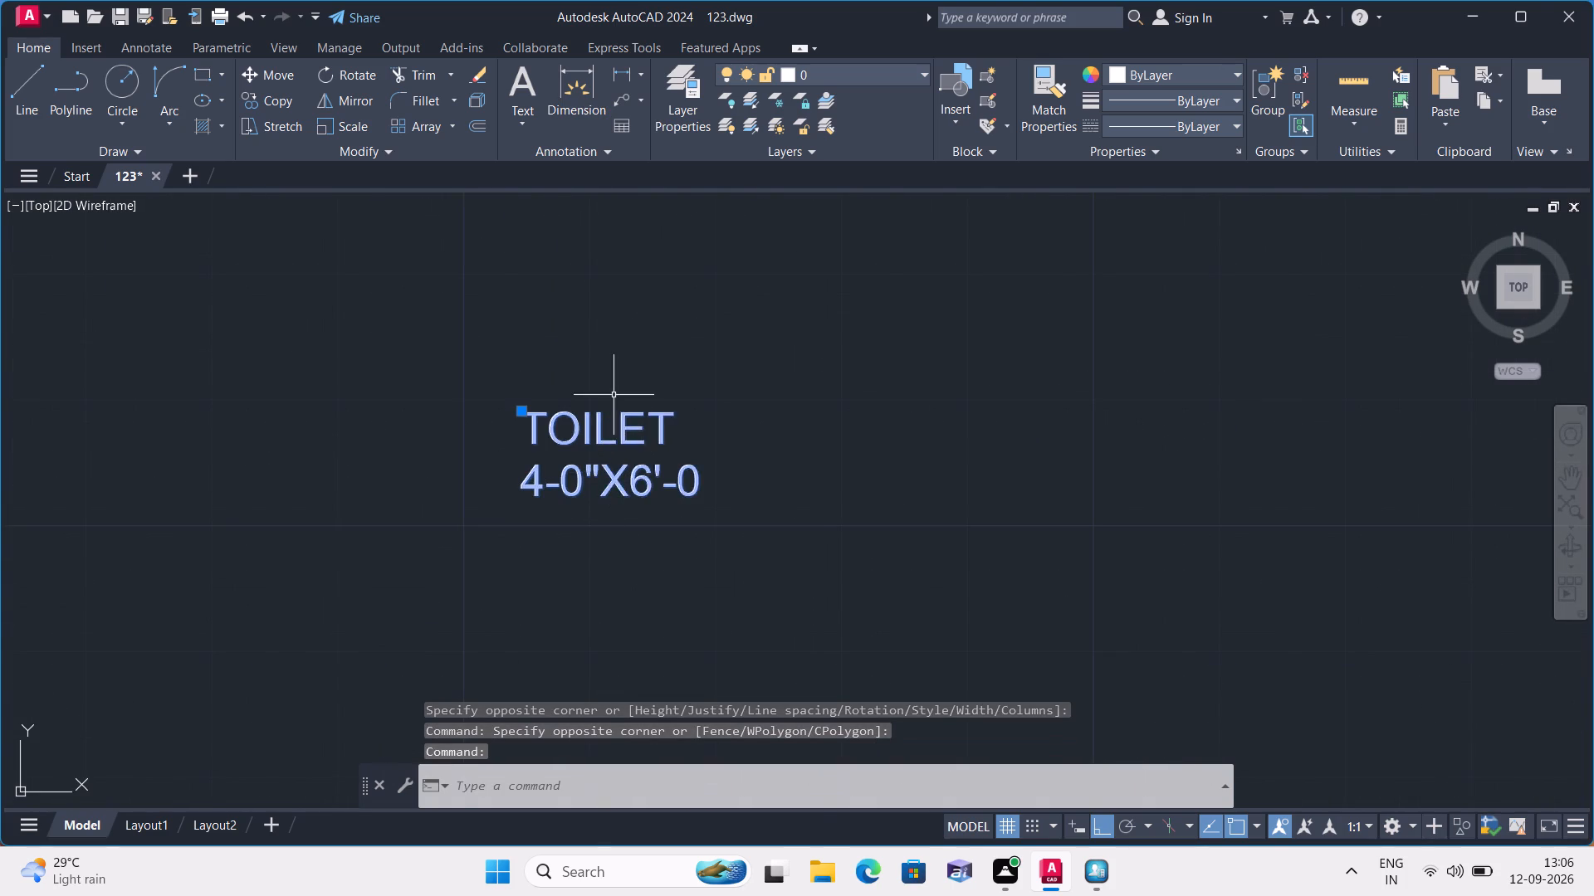
{"action": "right_click", "coordinate": [614, 394]}
{"action": "left_click", "coordinate": [639, 363]}
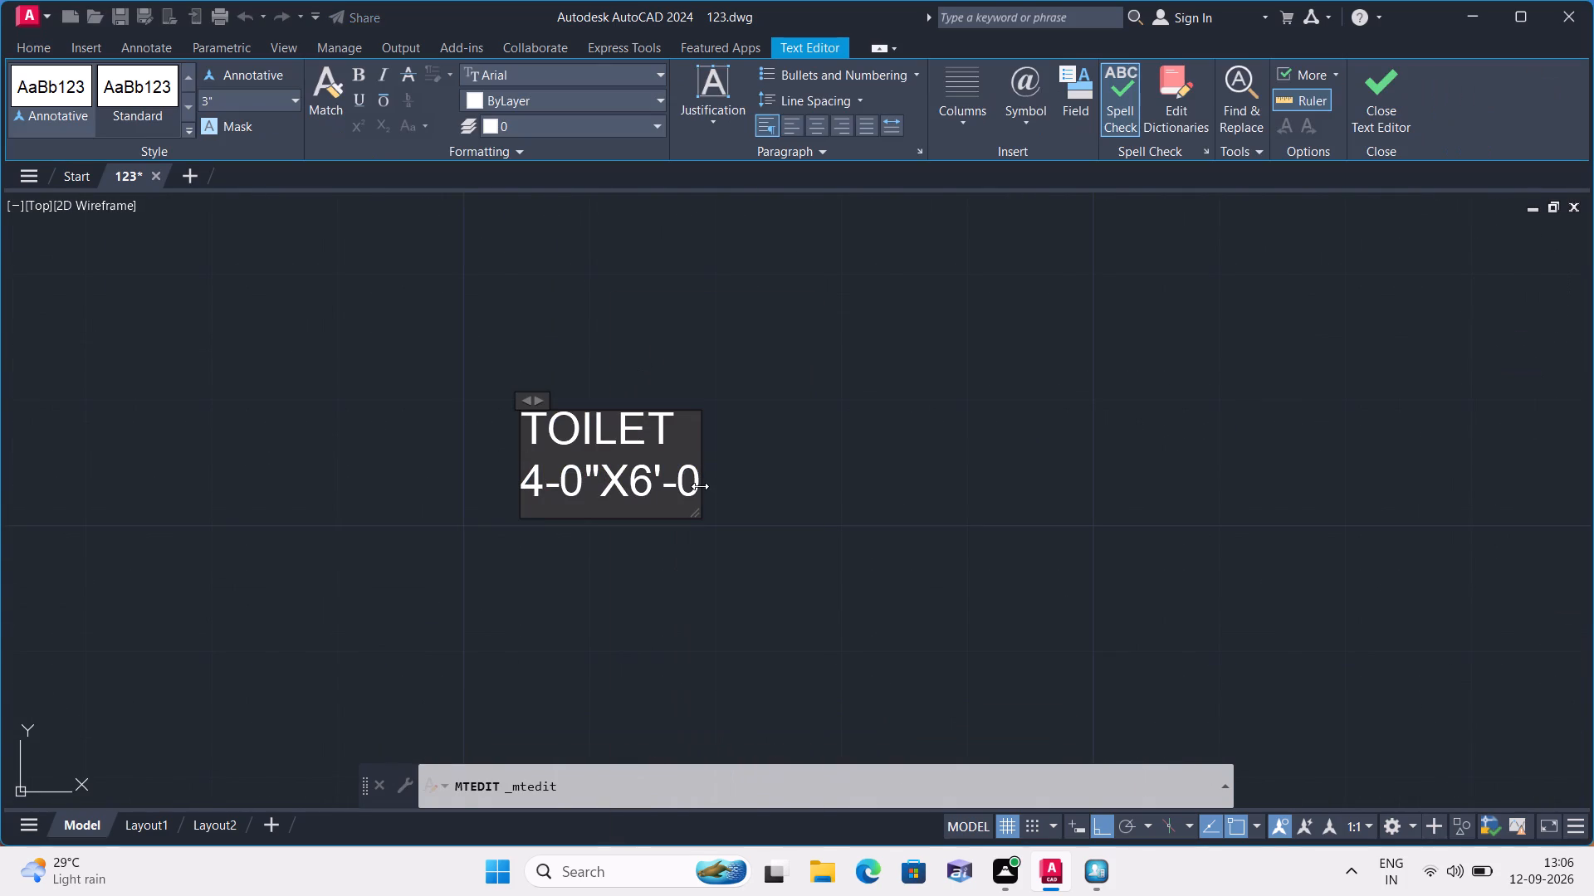
{"action": "left_click", "coordinate": [693, 471]}
{"action": "key", "text": "shift+quotedbl"}
{"action": "left_click", "coordinate": [682, 573]}
Add a multiline text label left of the new TOILET label reading "BEDROOM" with "13'-0"X11'-0"" on its second line.
{"action": "key", "text": "m"}
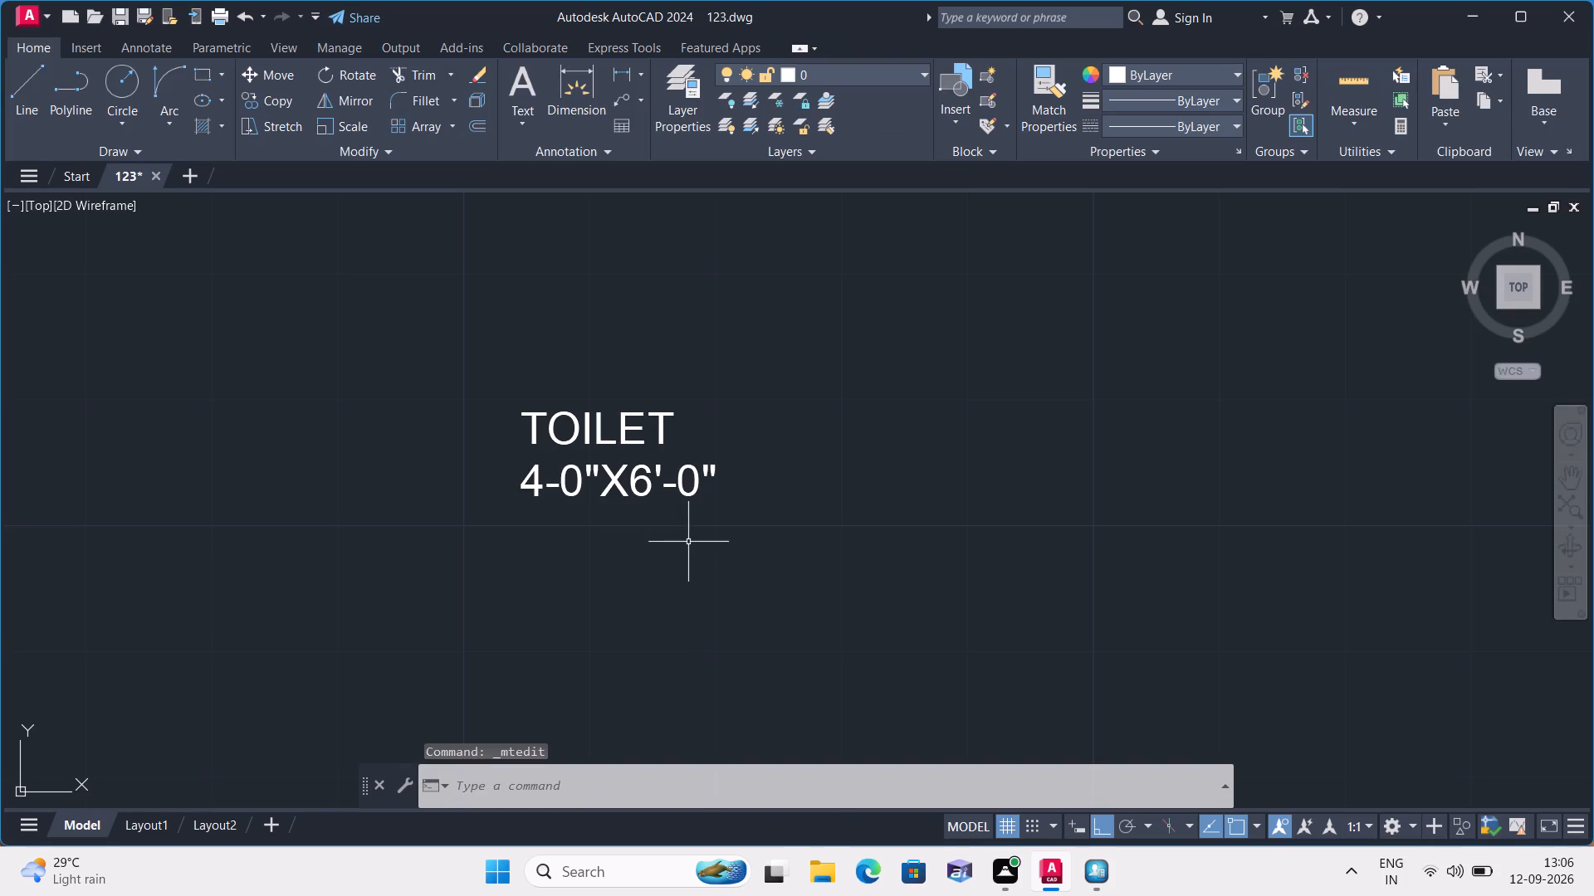
{"action": "key", "text": "t"}
{"action": "key", "text": "space"}
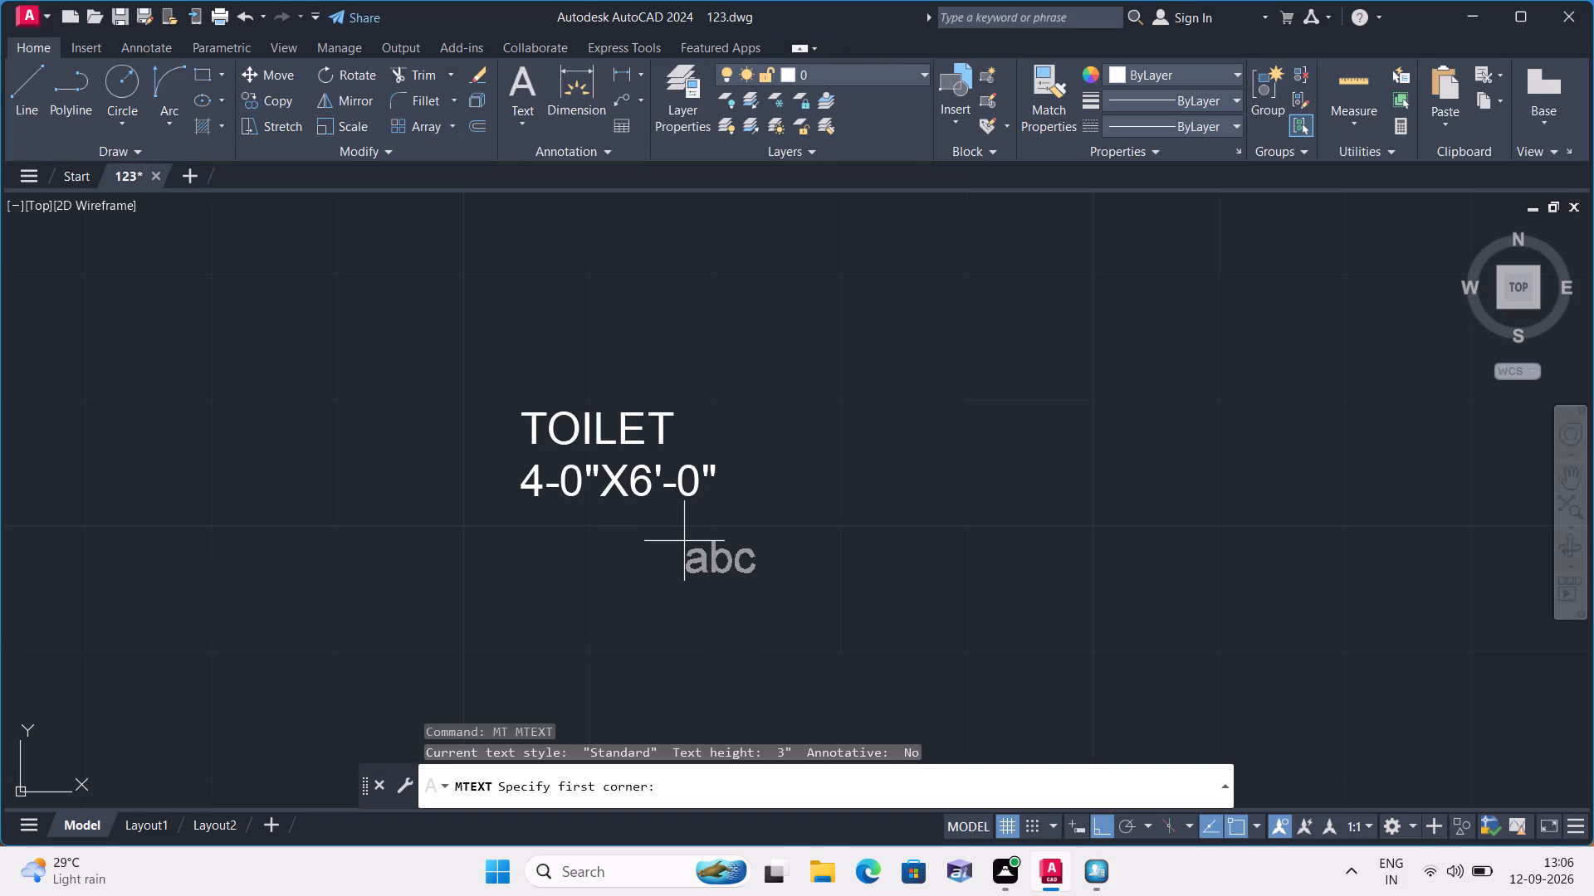
{"action": "triple_click", "coordinate": [173, 487]}
{"action": "left_click", "coordinate": [173, 486]}
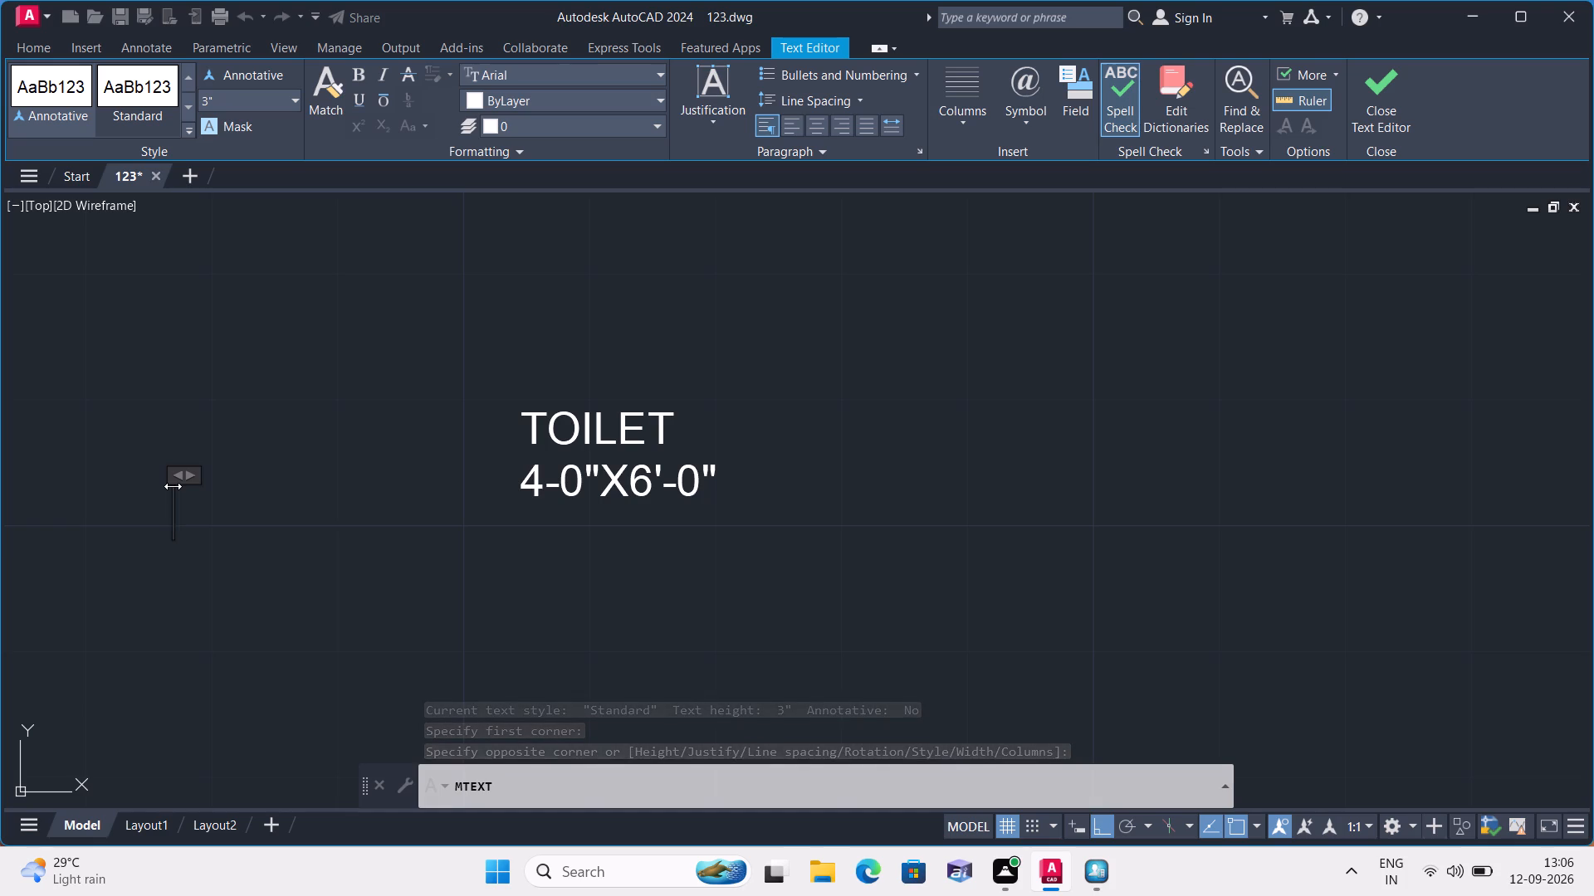
{"action": "type", "text": "BEDROOM"}
{"action": "key", "text": "Return"}
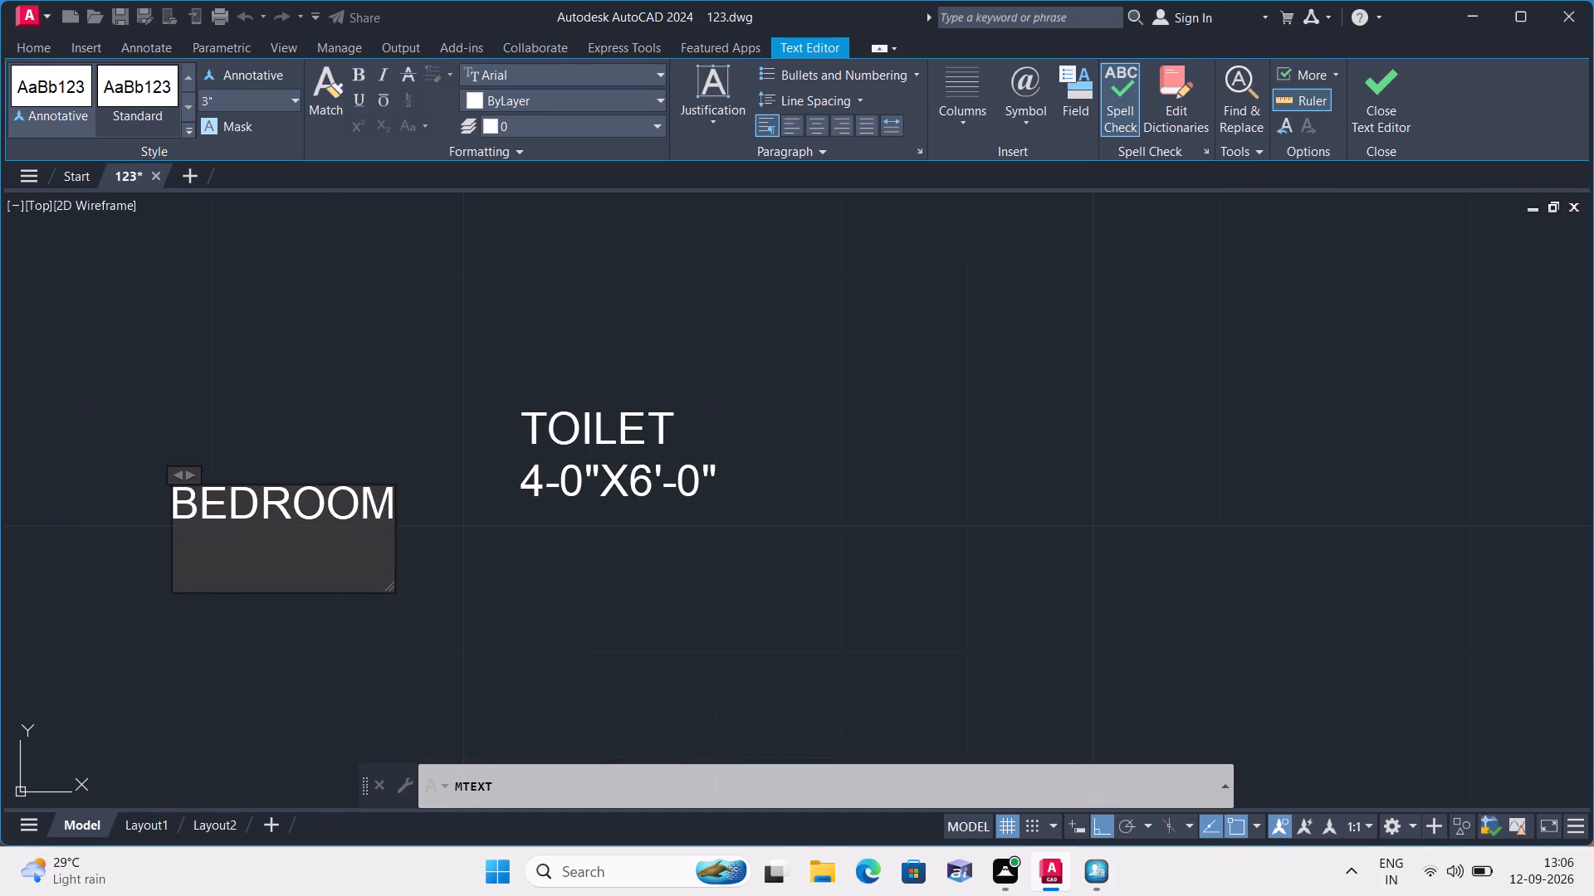
{"action": "type", "text": "13'-"}
{"action": "type", "text": "0\"X"}
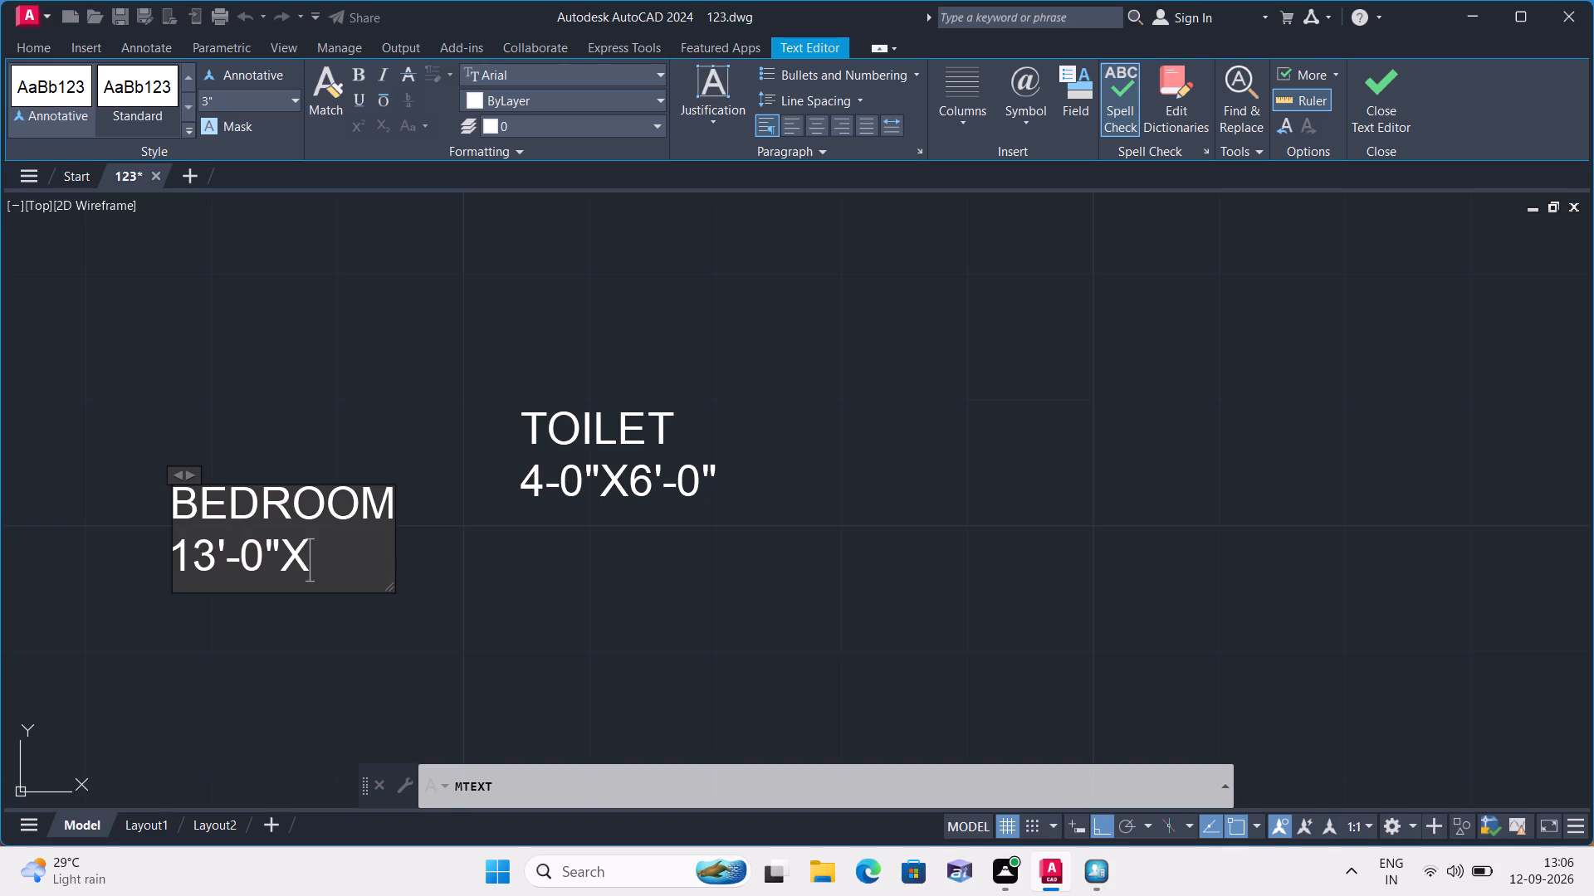
{"action": "type", "text": "11'-0\""}
{"action": "left_click", "coordinate": [444, 514]}
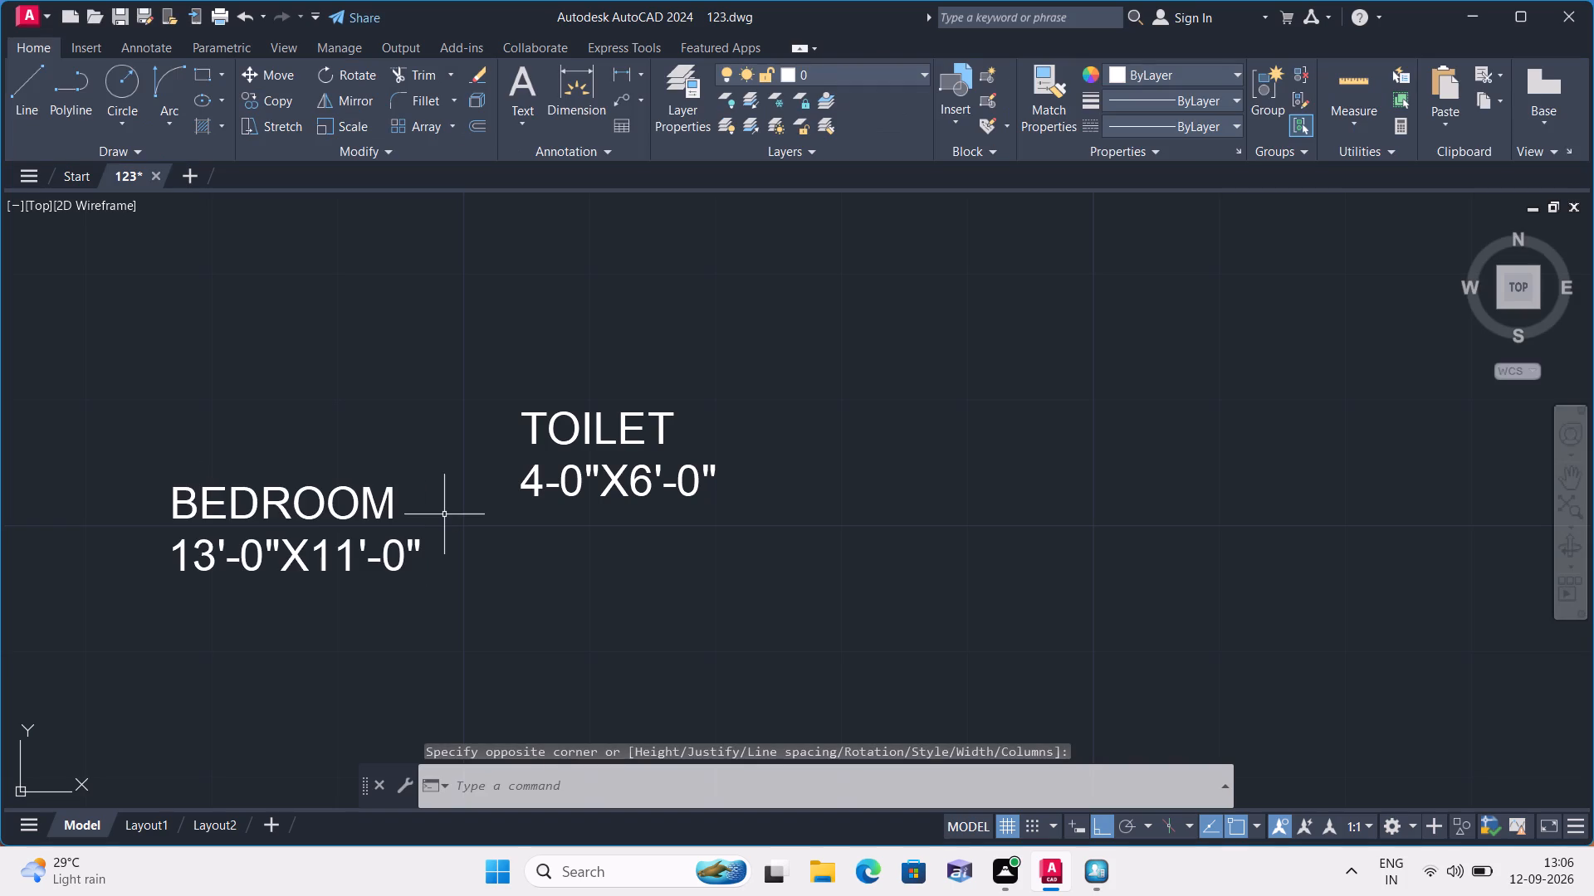
Add a multiline text label above the 13'-0"X11'-0" BEDROOM label reading "DRESS" with "4'-0"X4'-0"" on its second line.
{"action": "scroll", "coordinate": [444, 514], "scroll_direction": "down", "scroll_amount": 1}
{"action": "key", "text": "space"}
{"action": "triple_click", "coordinate": [260, 377]}
{"action": "left_click", "coordinate": [260, 377]}
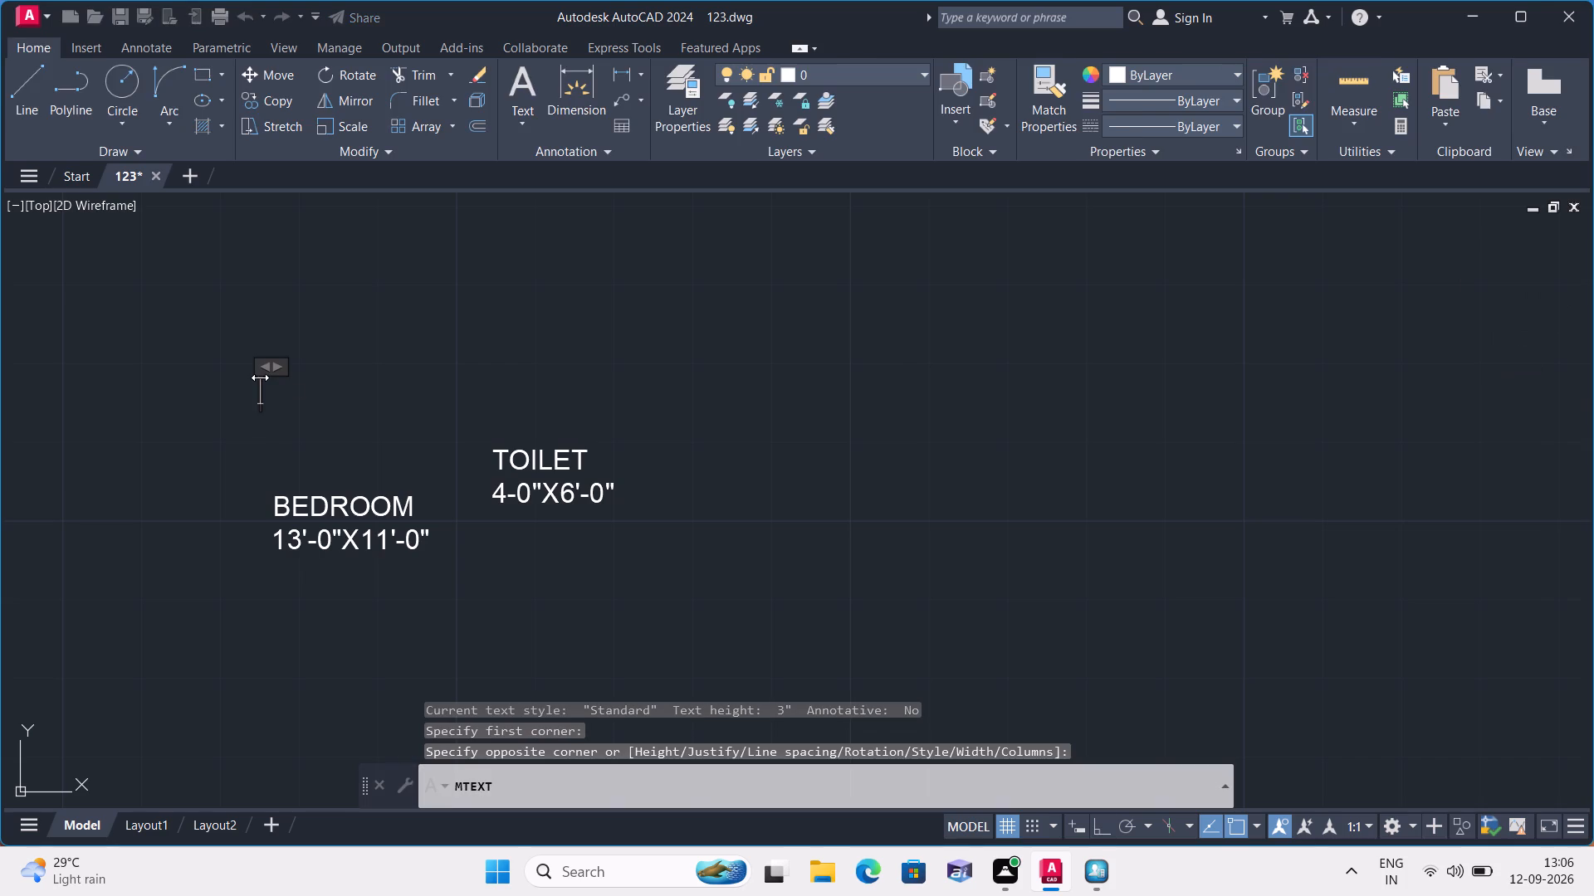
{"action": "type", "text": "DRESS"}
{"action": "key", "text": "Return"}
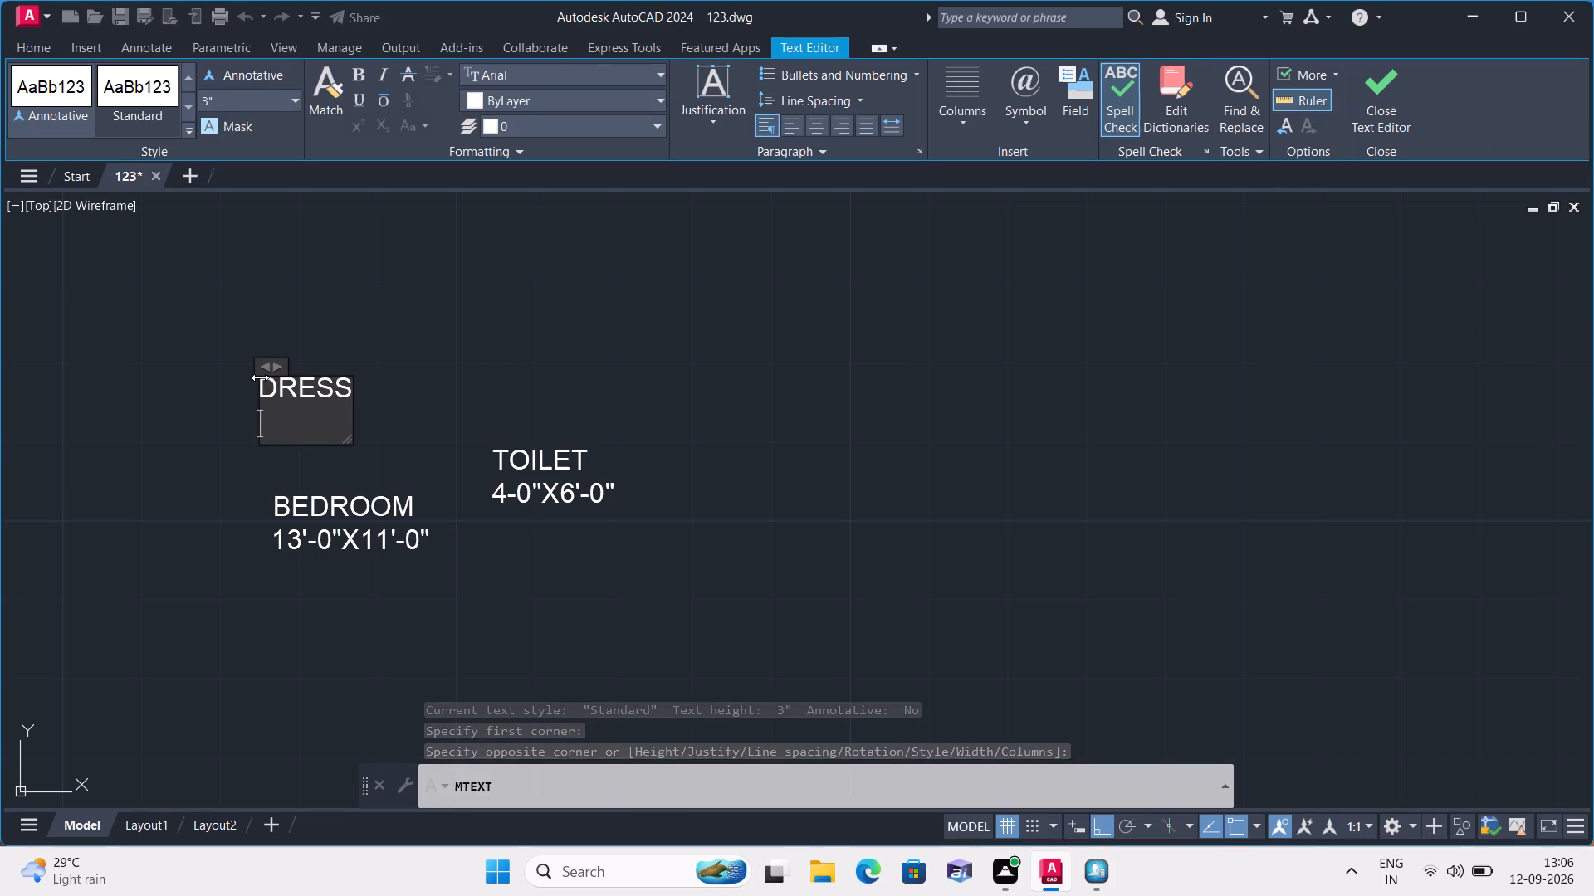
{"action": "key", "text": "Return"}
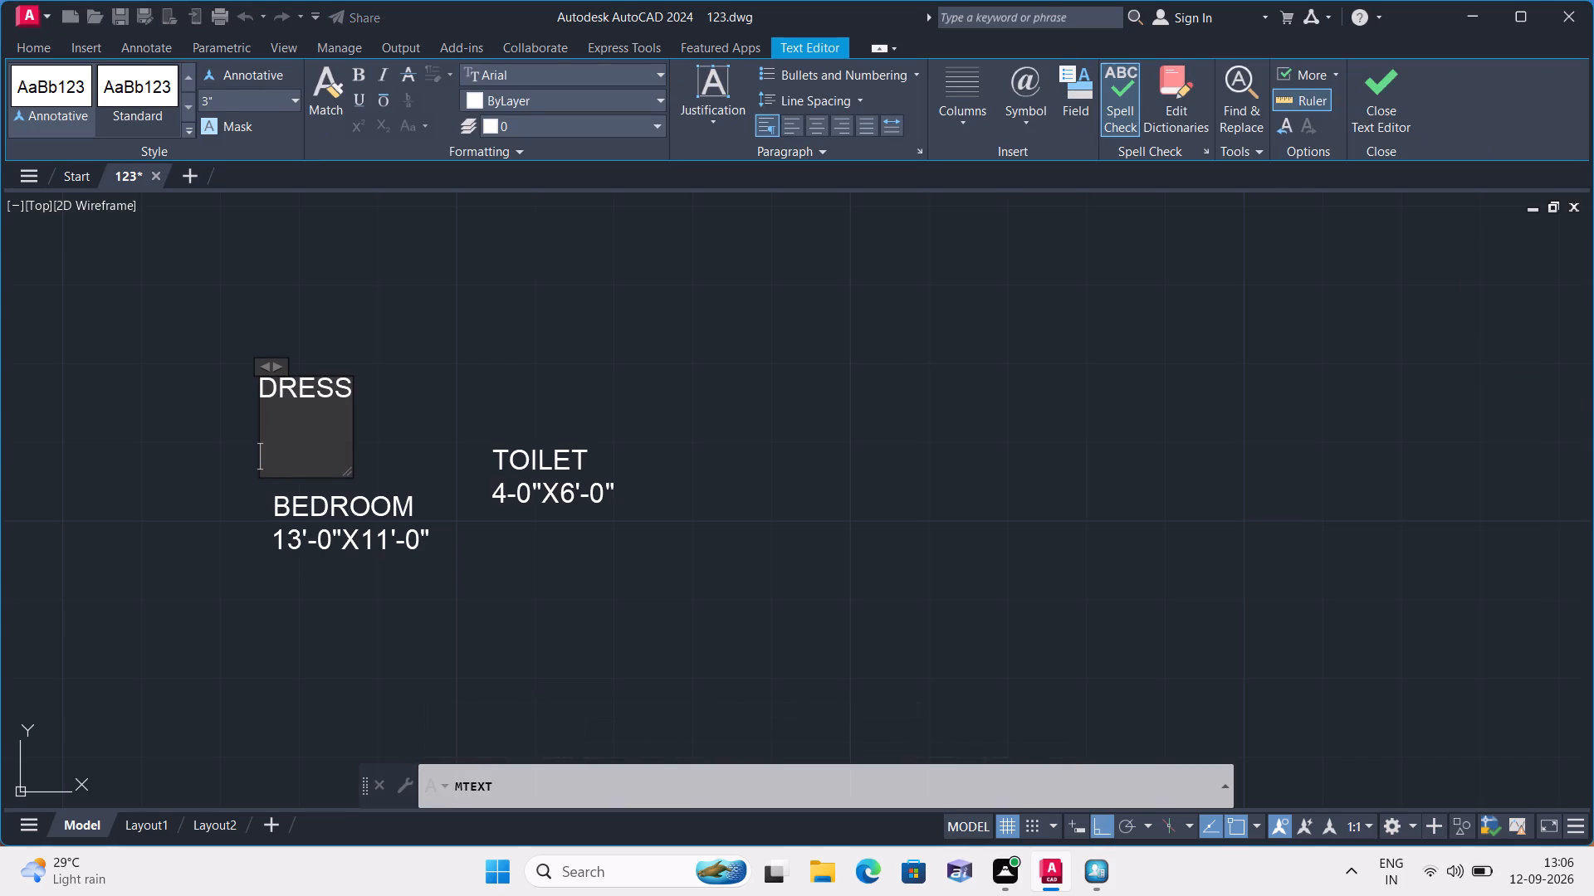
{"action": "key", "text": "BackSpace"}
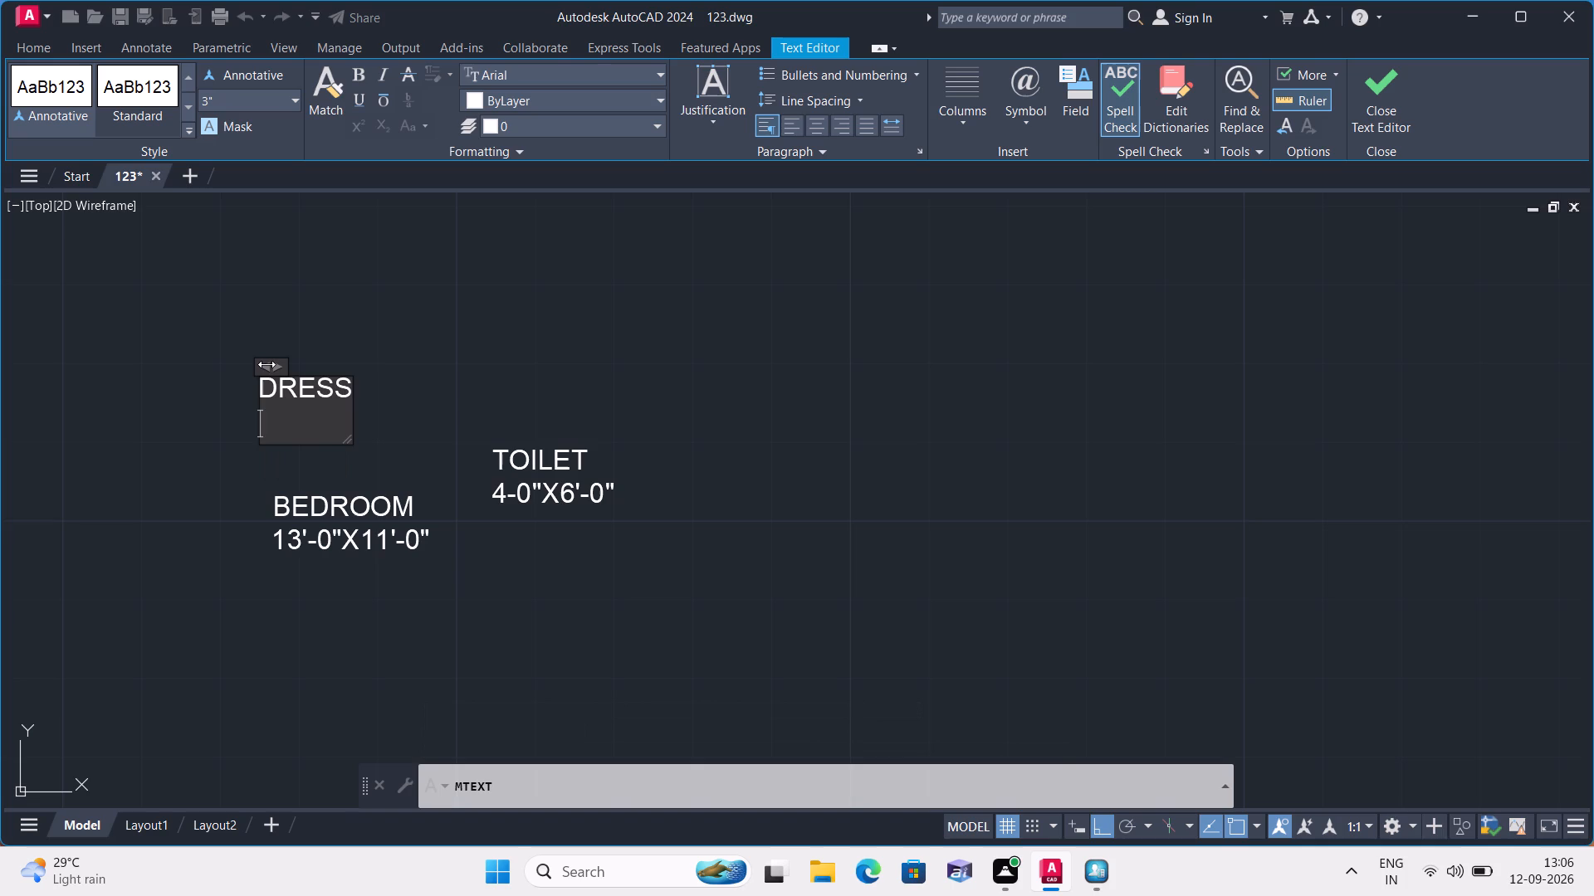
{"action": "type", "text": "4'"}
{"action": "type", "text": "-0\""}
{"action": "type", "text": "X4-"}
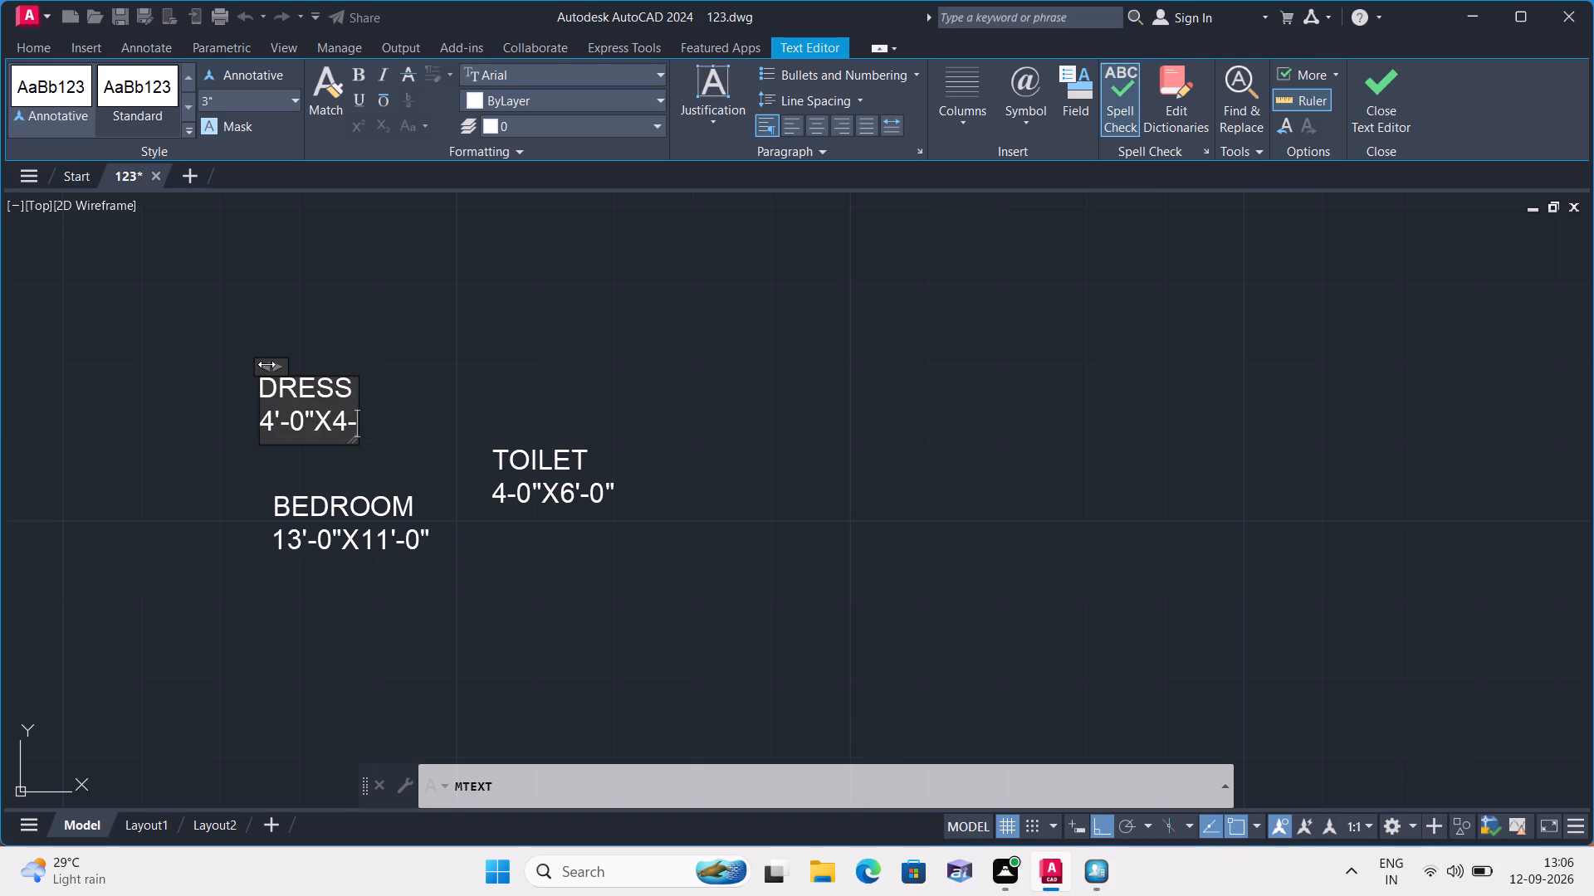
{"action": "key", "text": "BackSpace"}
{"action": "key", "text": "apostrophe"}
{"action": "type", "text": "-0\""}
{"action": "left_click", "coordinate": [577, 334]}
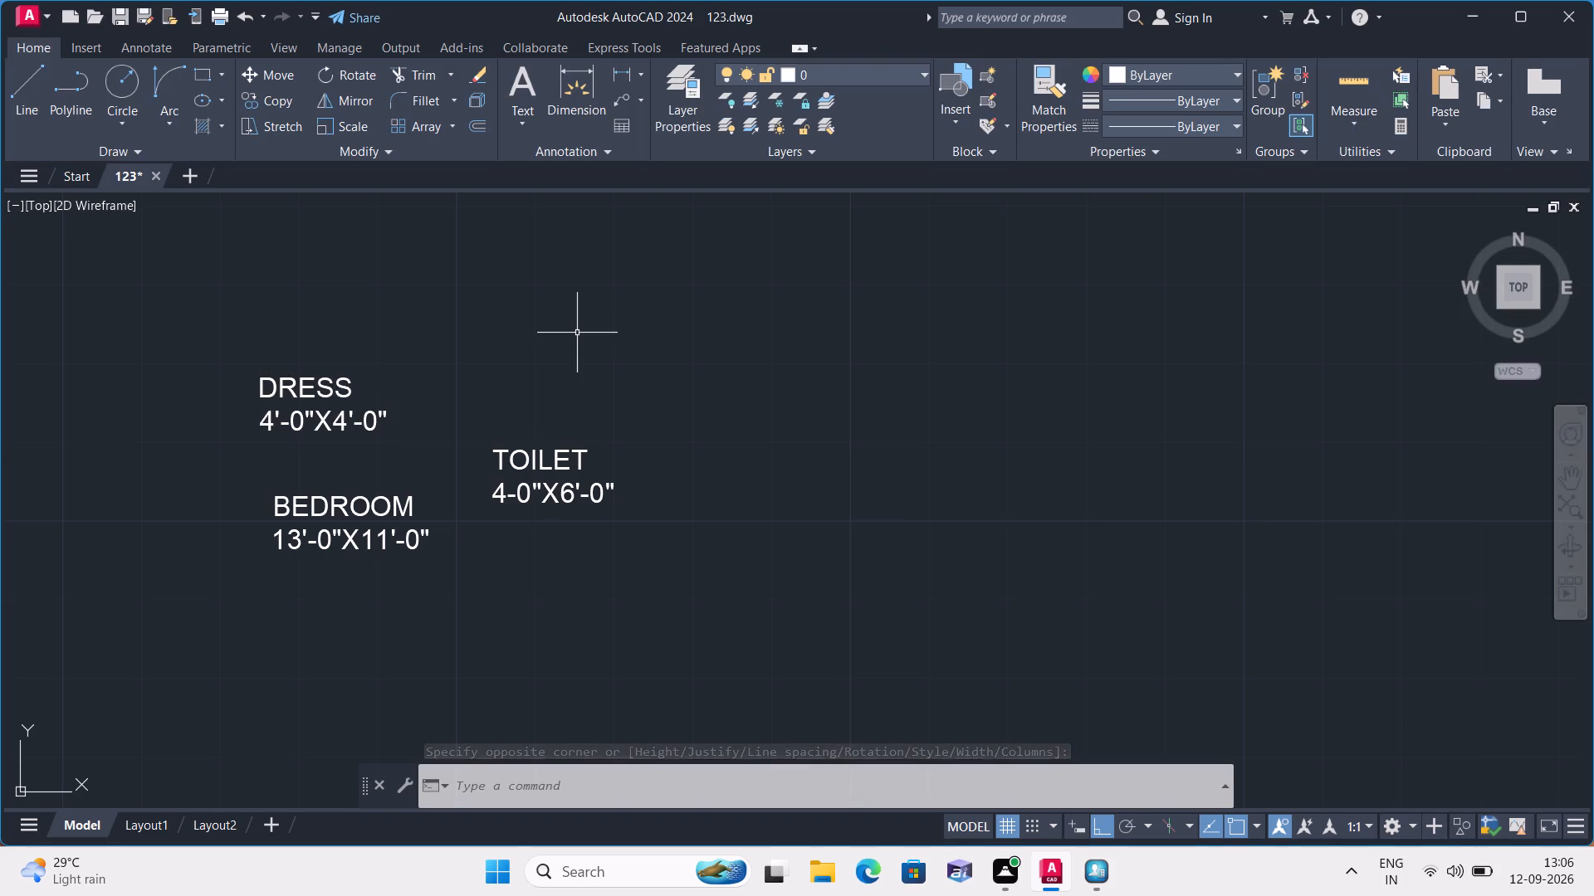
Select all multiline text labels similar to the DRESS label and set their text height to 6".
{"action": "scroll", "coordinate": [577, 333], "scroll_direction": "down", "scroll_amount": 1}
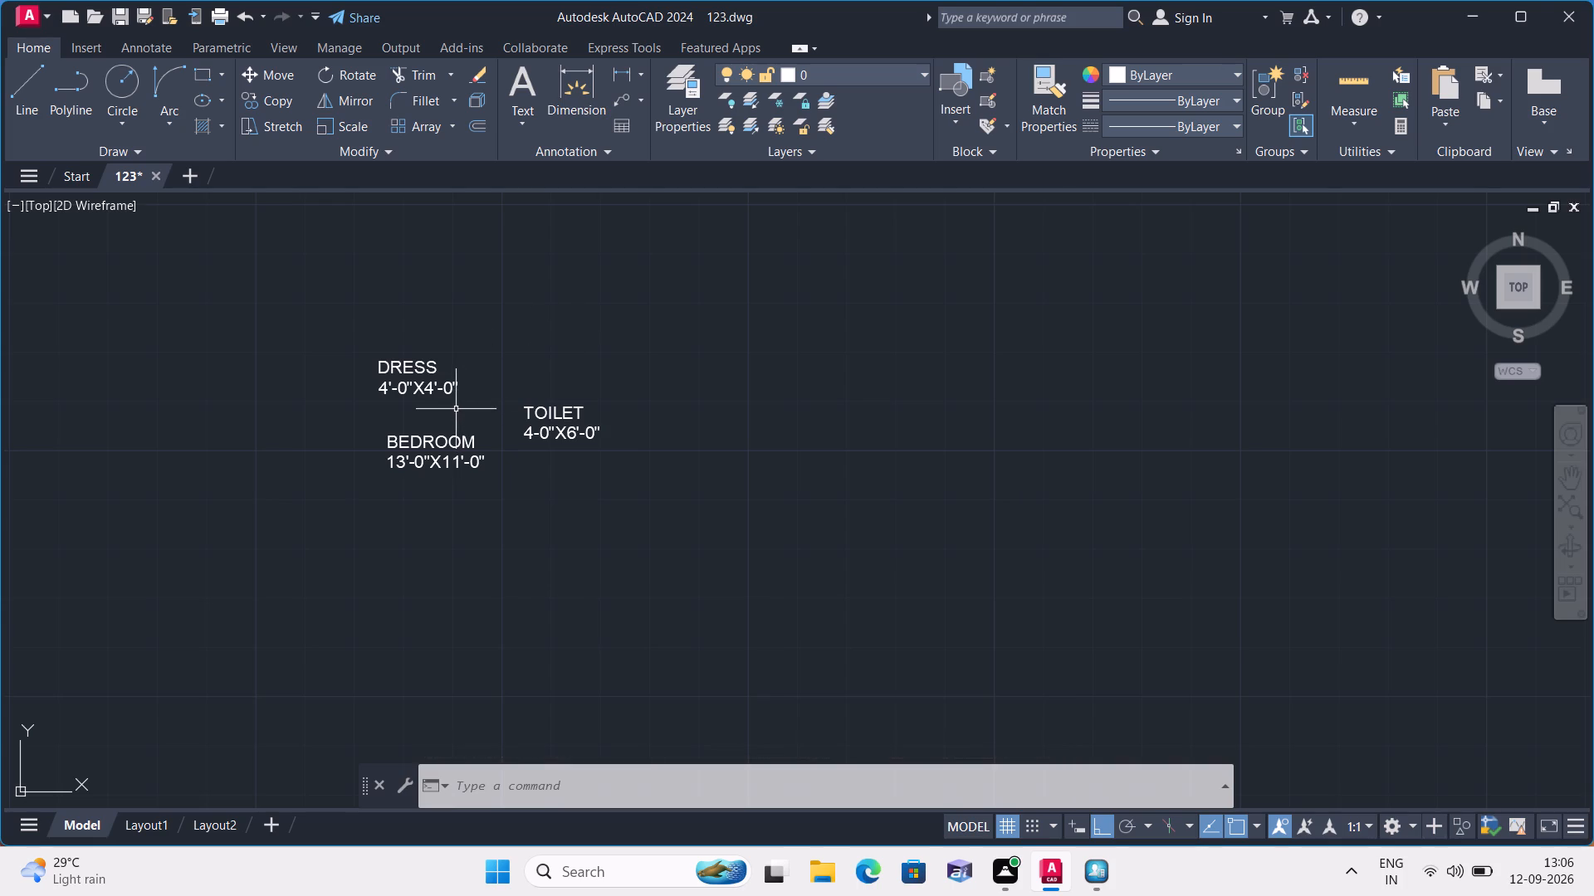
{"action": "left_click", "coordinate": [416, 373]}
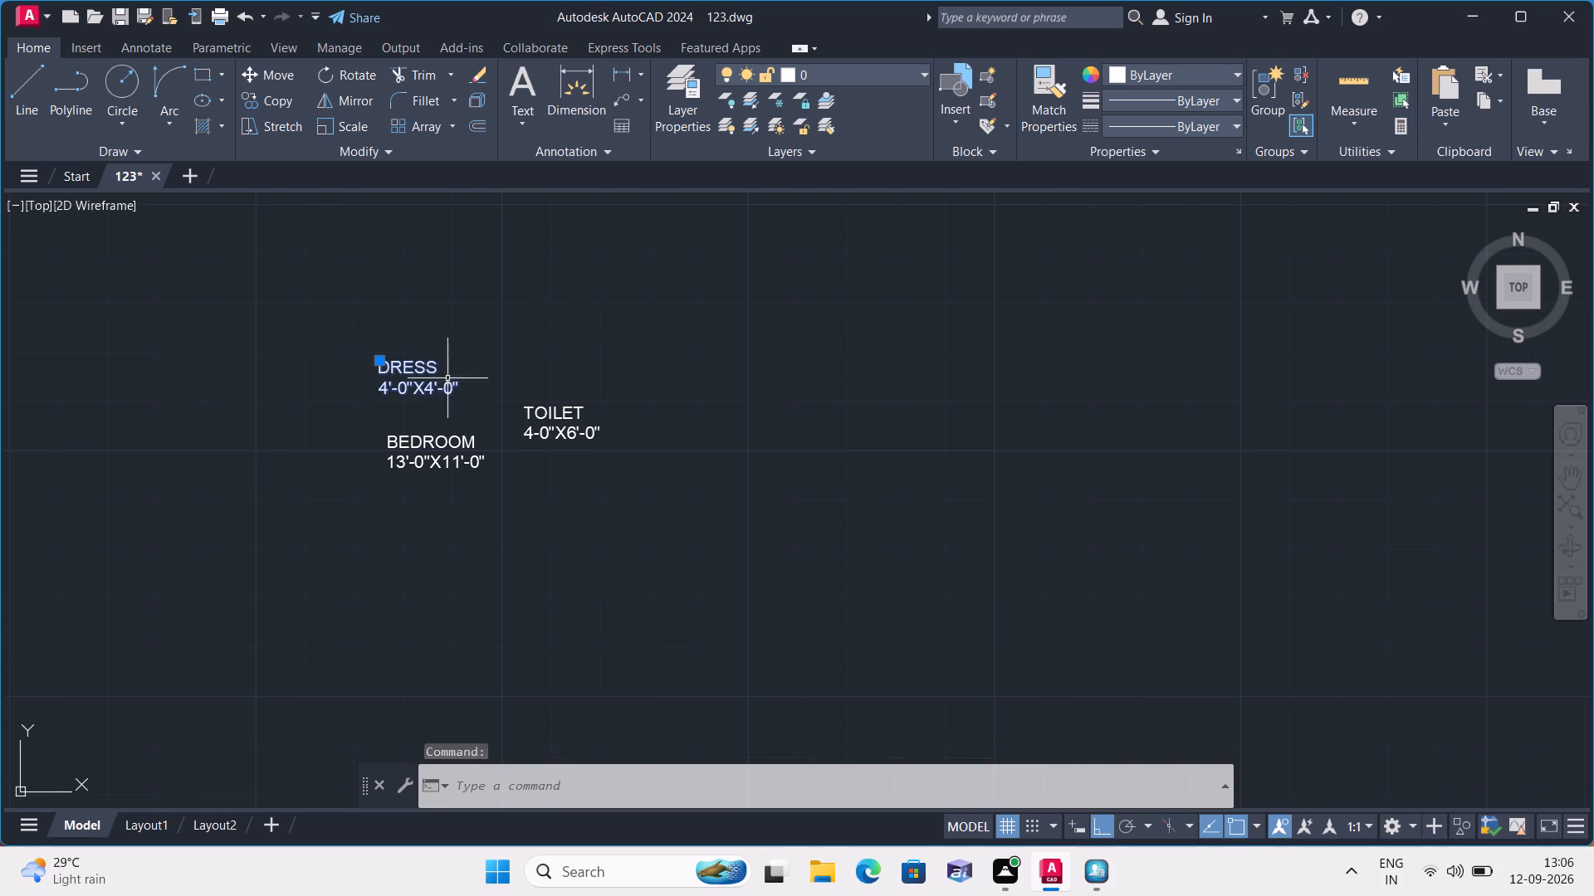
{"action": "right_click", "coordinate": [570, 355]}
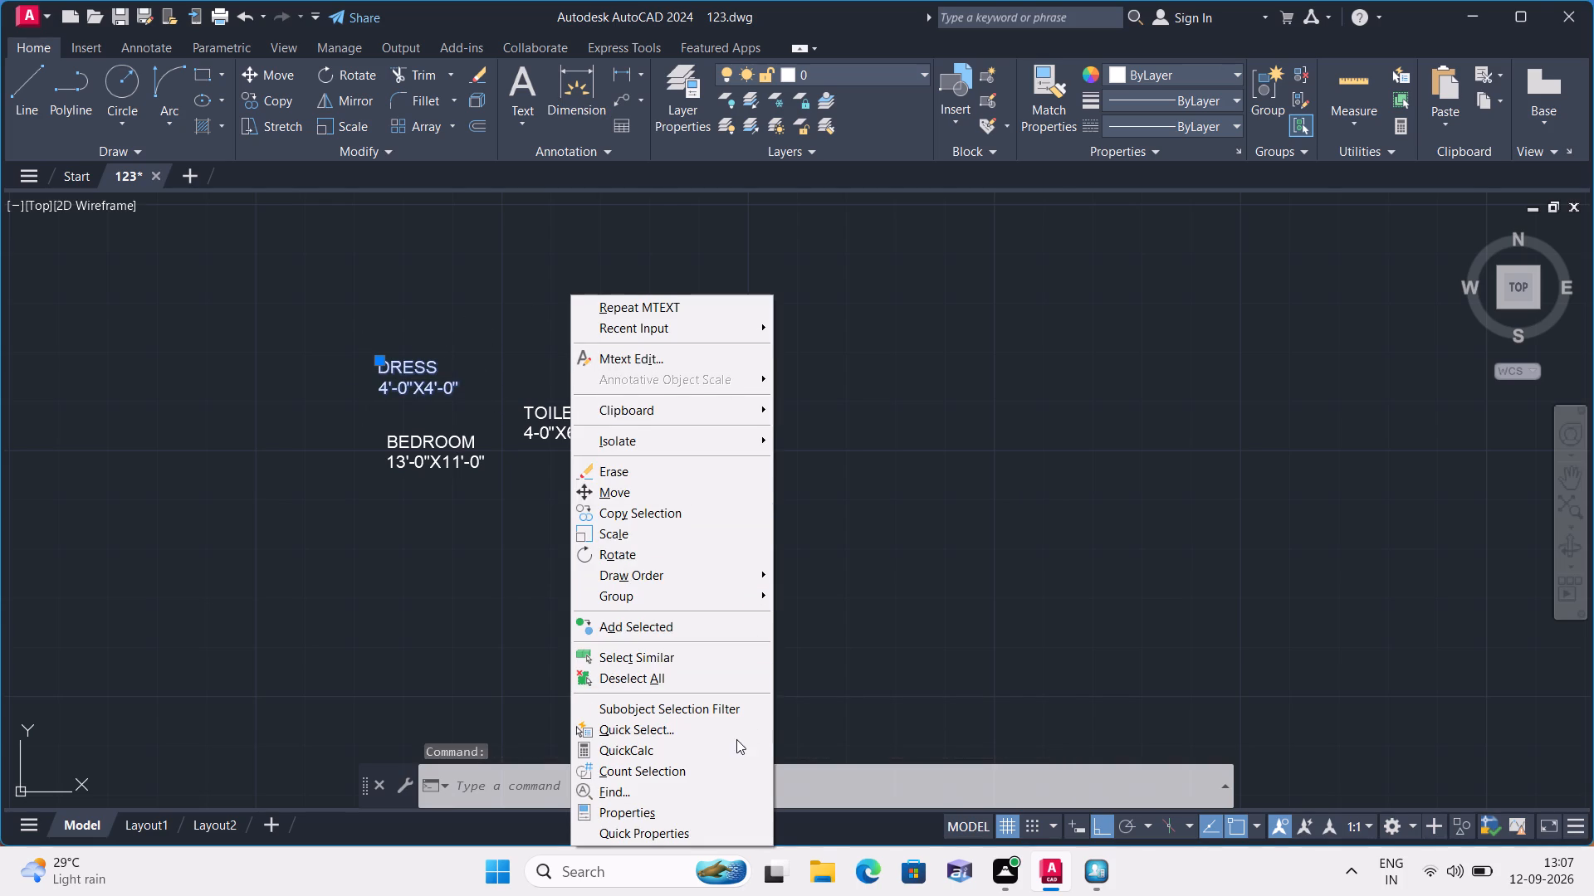
{"action": "left_click", "coordinate": [621, 654]}
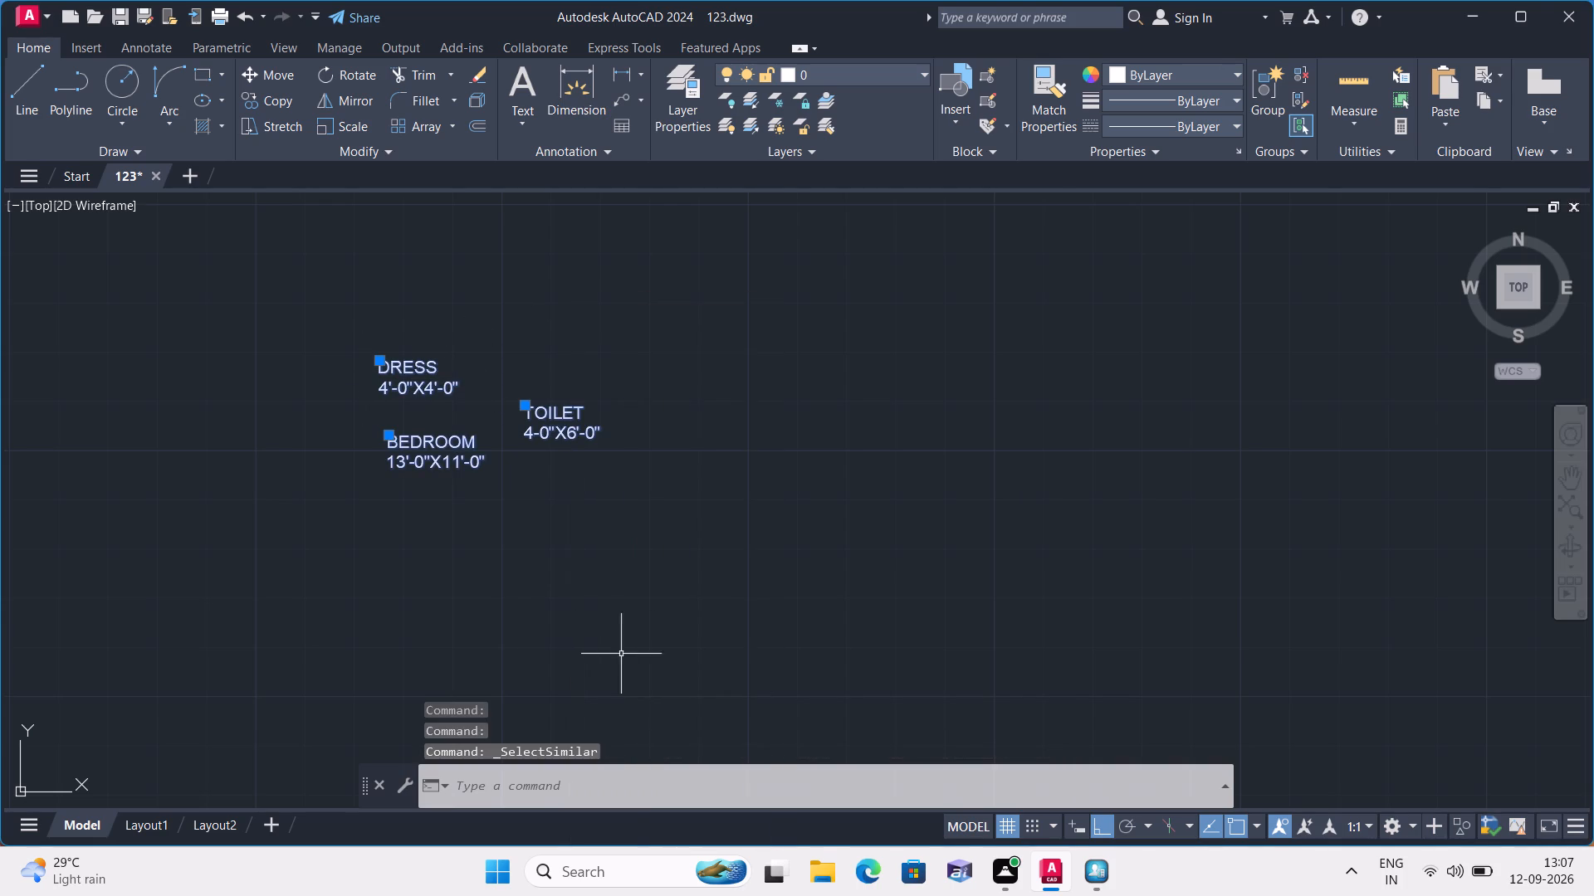
{"action": "right_click", "coordinate": [689, 414]}
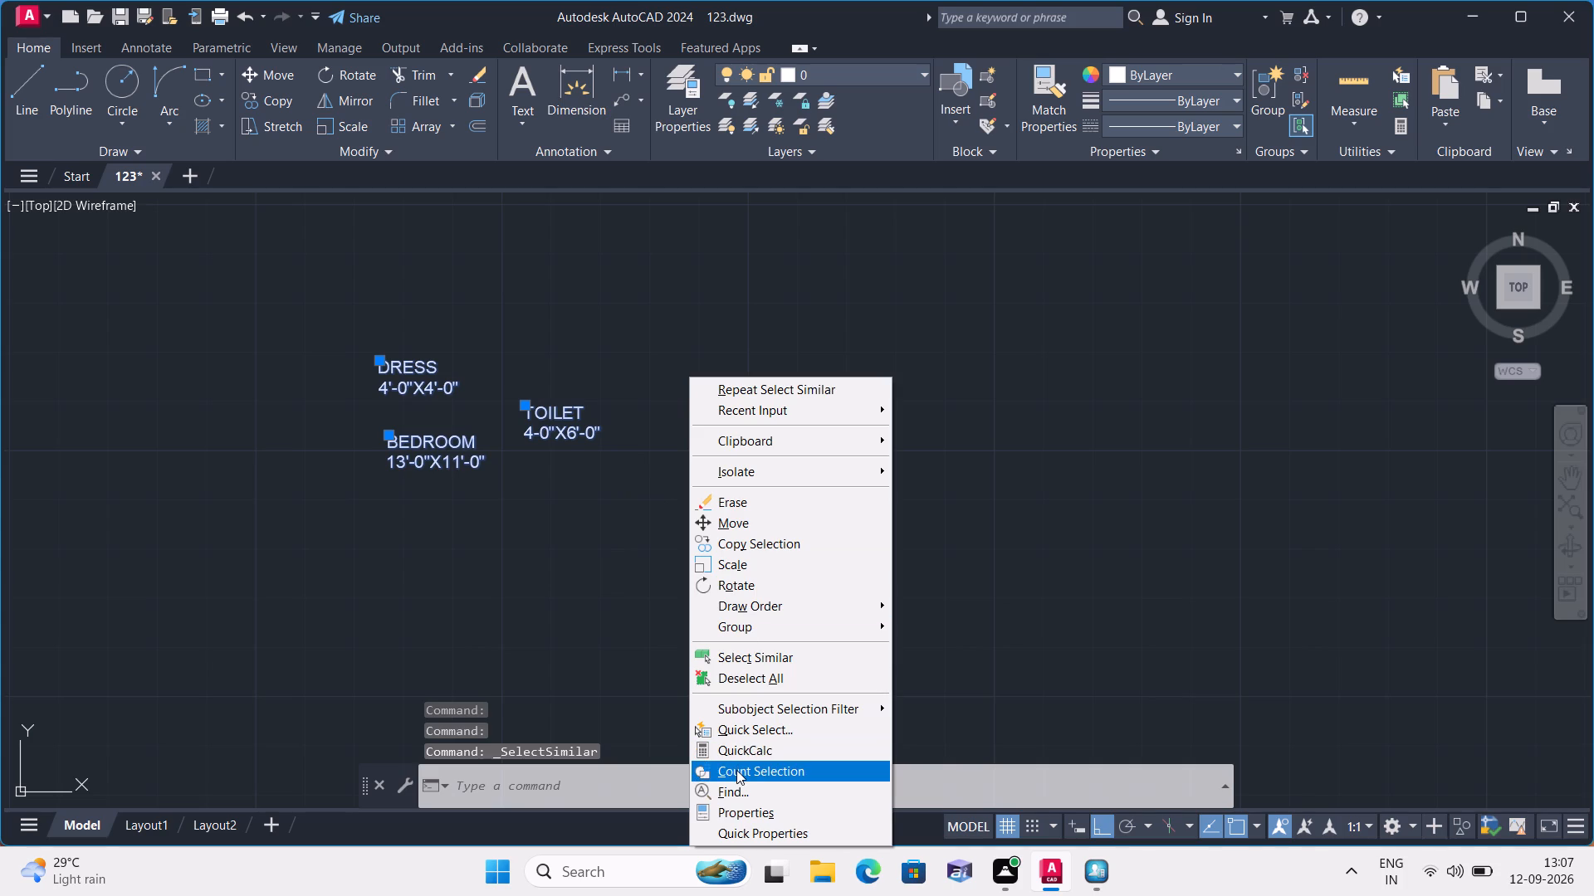
{"action": "left_click", "coordinate": [773, 816]}
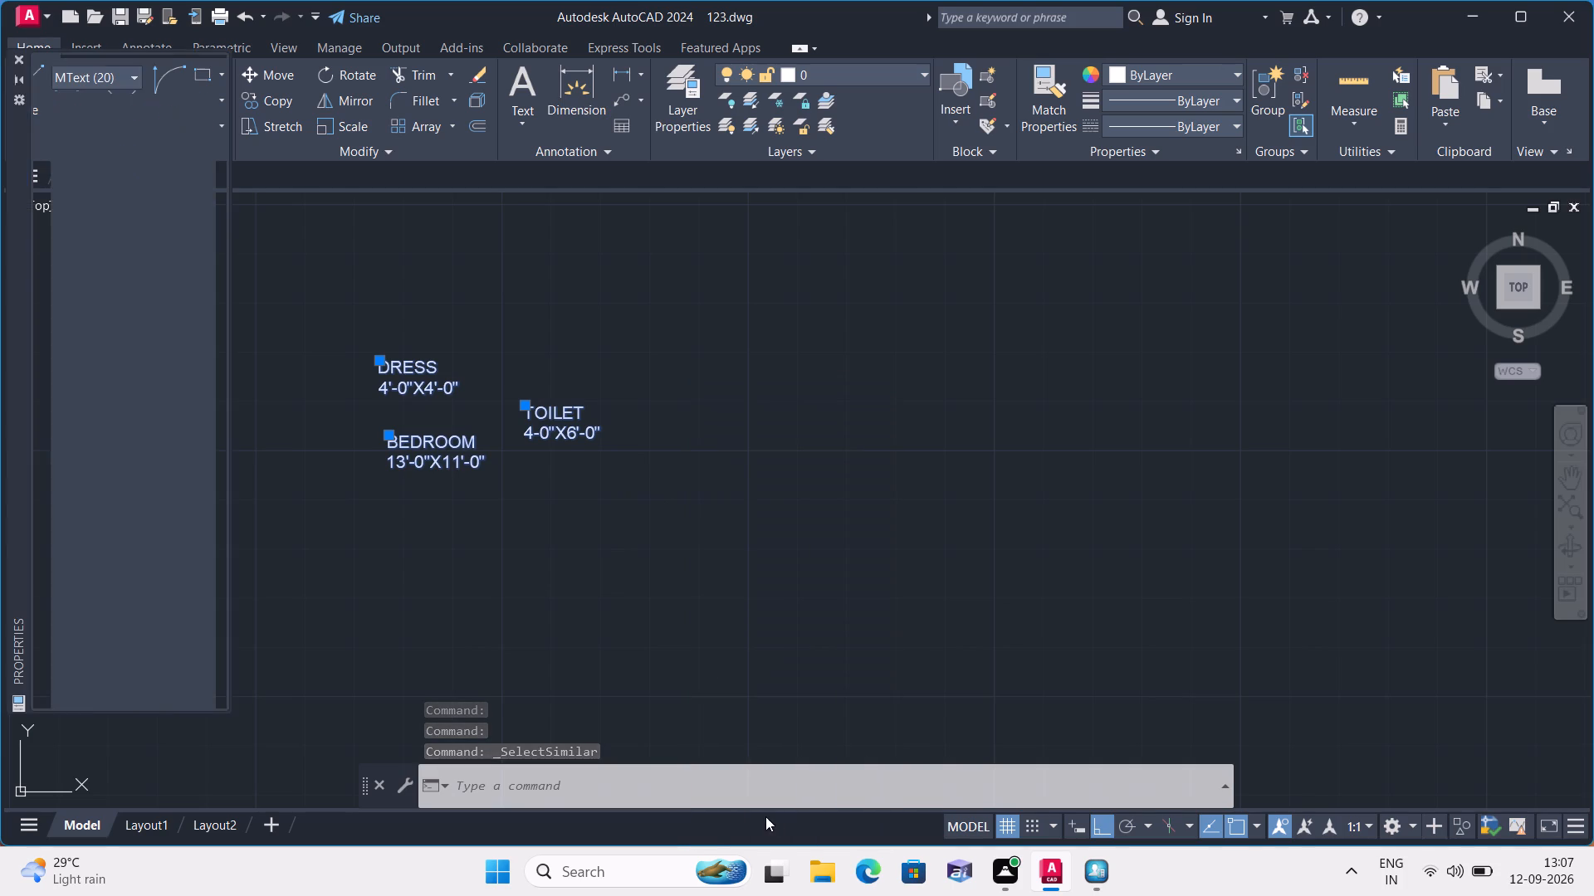
{"action": "left_click", "coordinate": [166, 478]}
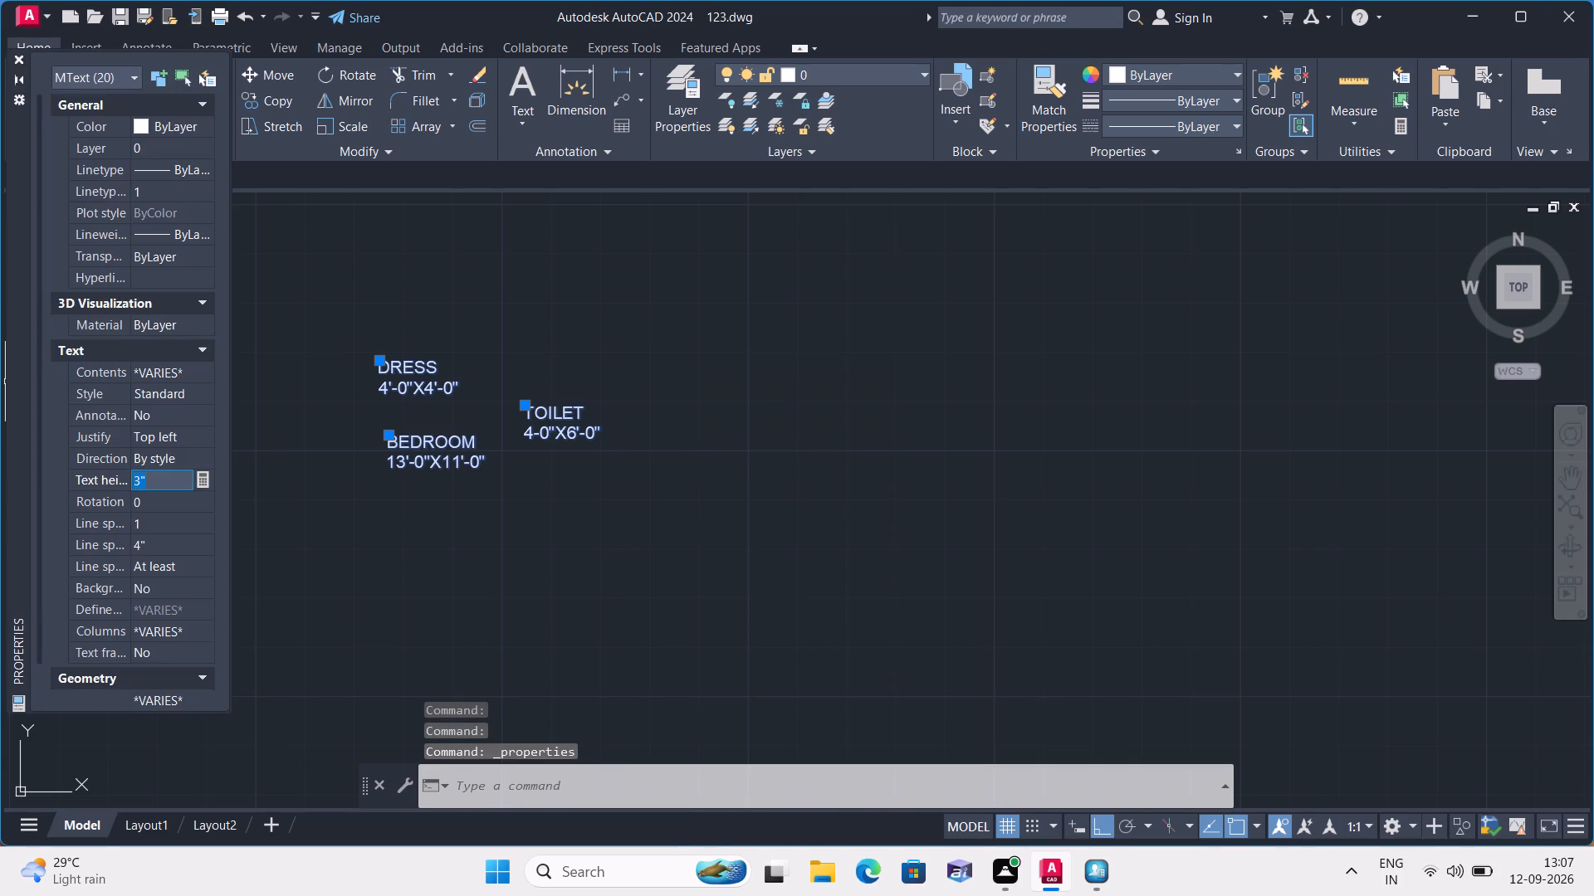
{"action": "key", "text": "BackSpace"}
{"action": "type", "text": "6\""}
{"action": "left_click", "coordinate": [316, 527]}
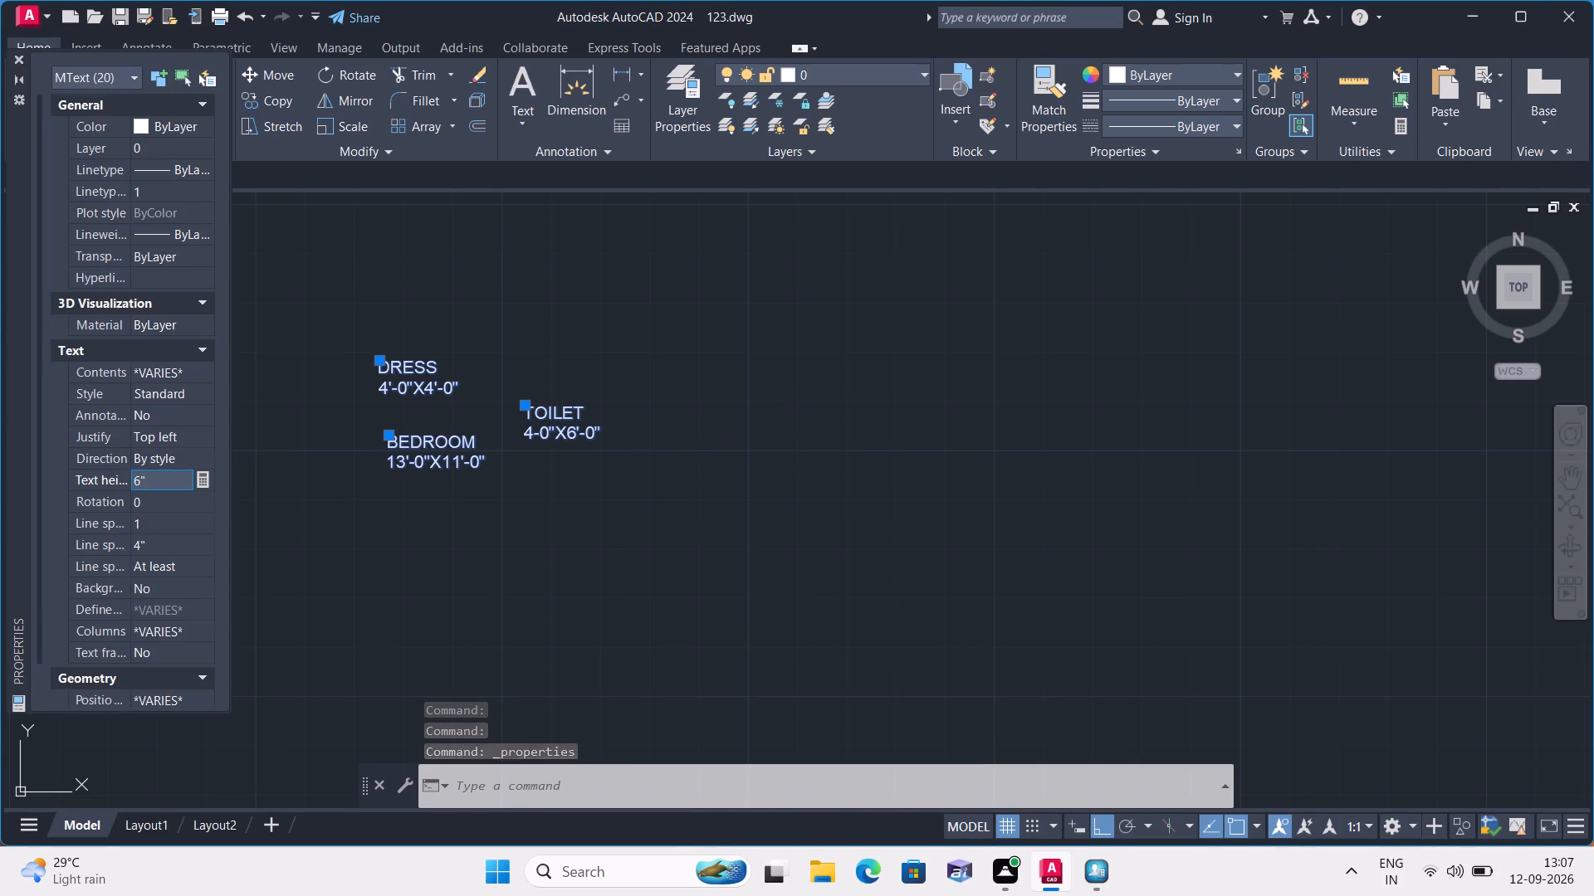
{"action": "left_click", "coordinate": [16, 53]}
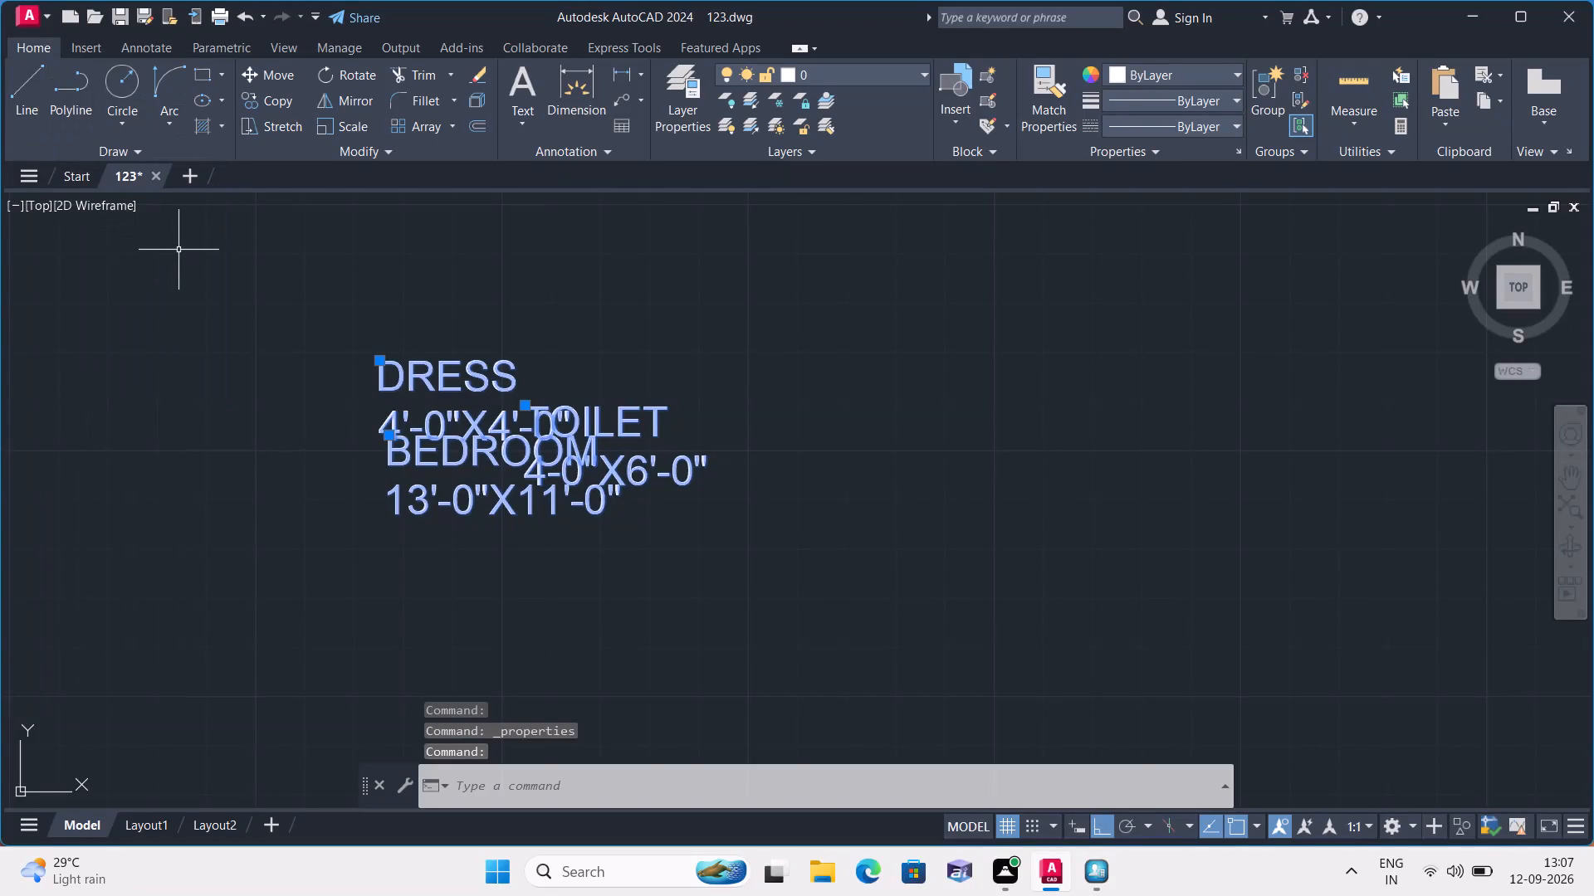
{"action": "key", "text": "Escape"}
{"action": "scroll", "coordinate": [182, 258], "scroll_direction": "down", "scroll_amount": 2}
{"action": "key", "text": "Escape"}
Turn Ortho off and move the 16'-5"X12'-0" BED ROOM label into the upper-left room of the floor plan.
{"action": "scroll", "coordinate": [183, 263], "scroll_direction": "down", "scroll_amount": 3}
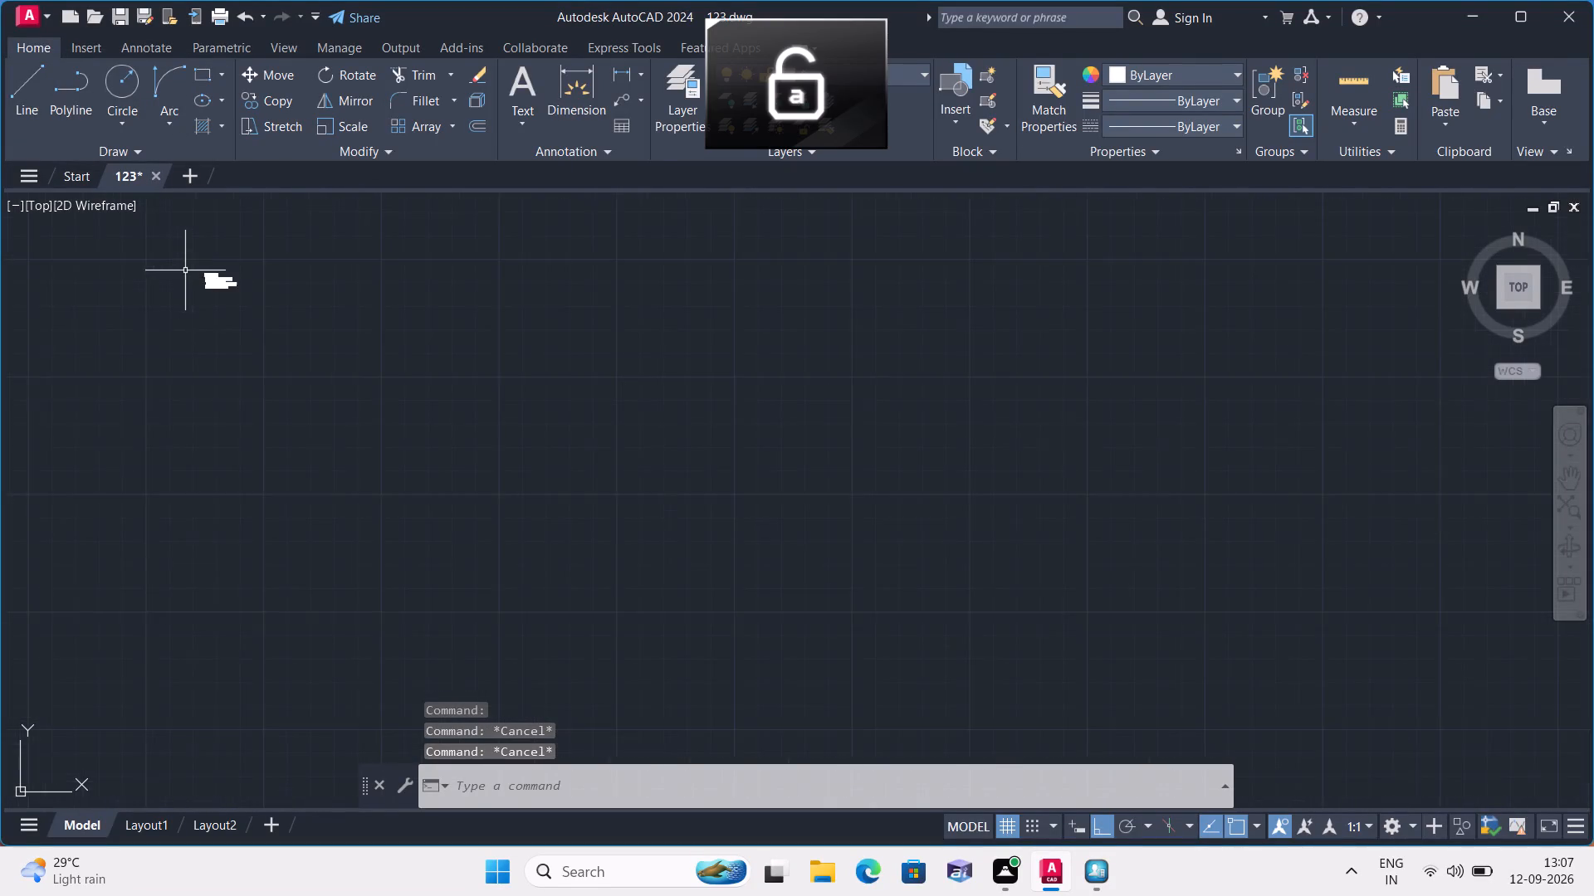
{"action": "middle_click_drag", "start_coordinate": [201, 304], "coordinate": [599, 380]}
{"action": "scroll", "coordinate": [599, 380], "scroll_direction": "down", "scroll_amount": 1}
{"action": "scroll", "coordinate": [604, 371], "scroll_direction": "up", "scroll_amount": 2}
{"action": "scroll", "coordinate": [501, 357], "scroll_direction": "down", "scroll_amount": 3}
{"action": "middle_click_drag", "start_coordinate": [231, 290], "coordinate": [238, 297]}
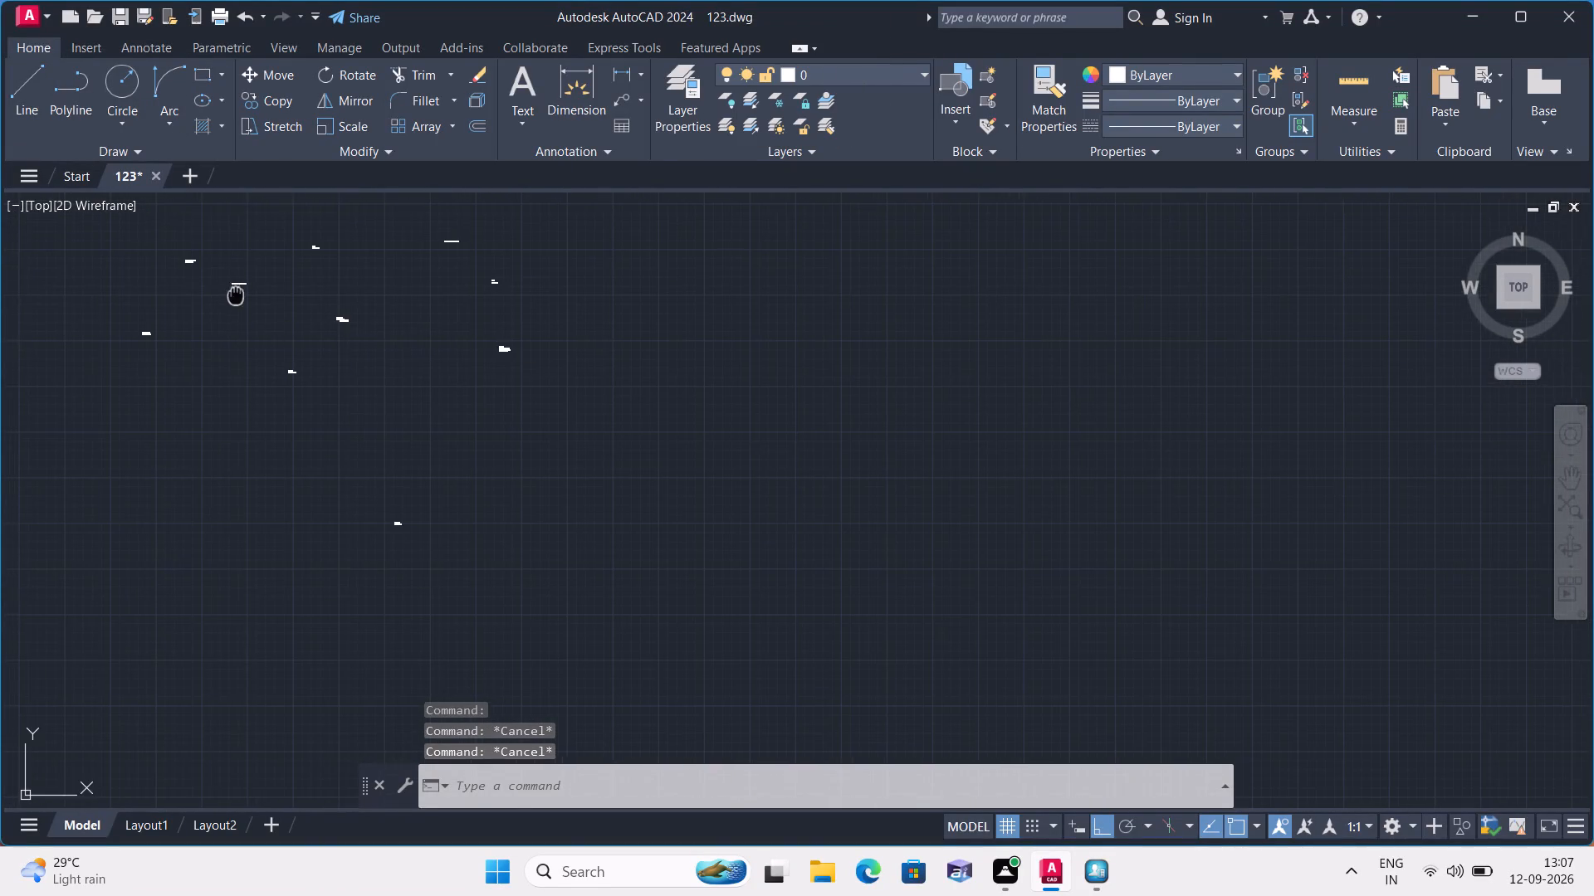
{"action": "middle_click_drag", "start_coordinate": [238, 297], "coordinate": [319, 352]}
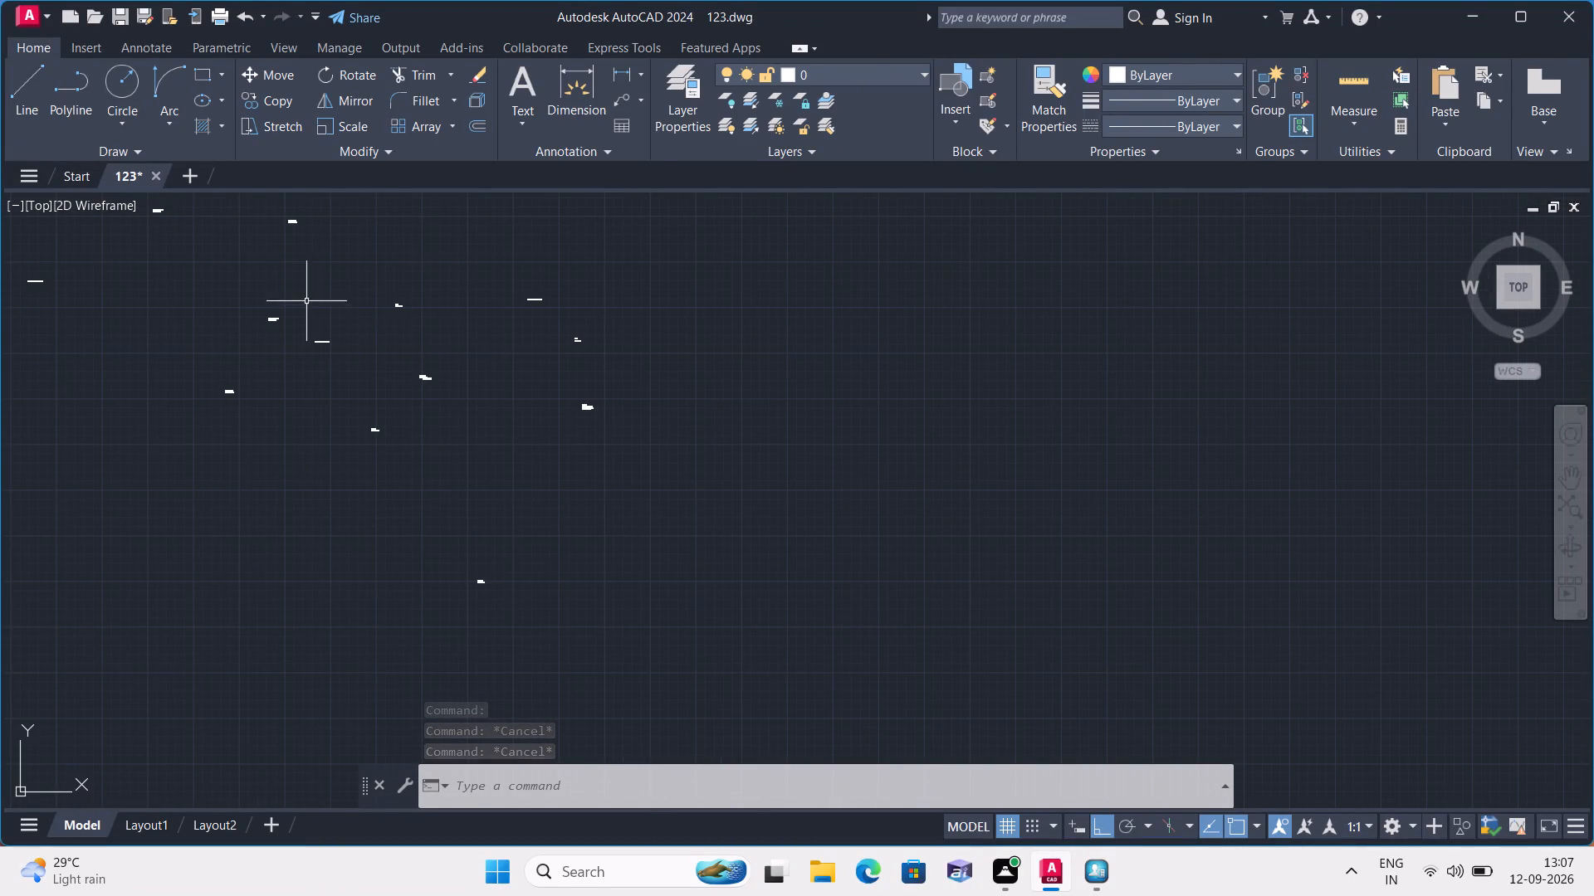
{"action": "scroll", "coordinate": [121, 283], "scroll_direction": "up", "scroll_amount": 1}
{"action": "scroll", "coordinate": [130, 283], "scroll_direction": "down", "scroll_amount": 3}
{"action": "middle_click_drag", "start_coordinate": [145, 267], "coordinate": [500, 430]}
{"action": "scroll", "coordinate": [538, 404], "scroll_direction": "up", "scroll_amount": 4}
{"action": "scroll", "coordinate": [566, 342], "scroll_direction": "down", "scroll_amount": 2}
{"action": "middle_click_drag", "start_coordinate": [566, 342], "coordinate": [492, 491]}
{"action": "scroll", "coordinate": [496, 427], "scroll_direction": "up", "scroll_amount": 4}
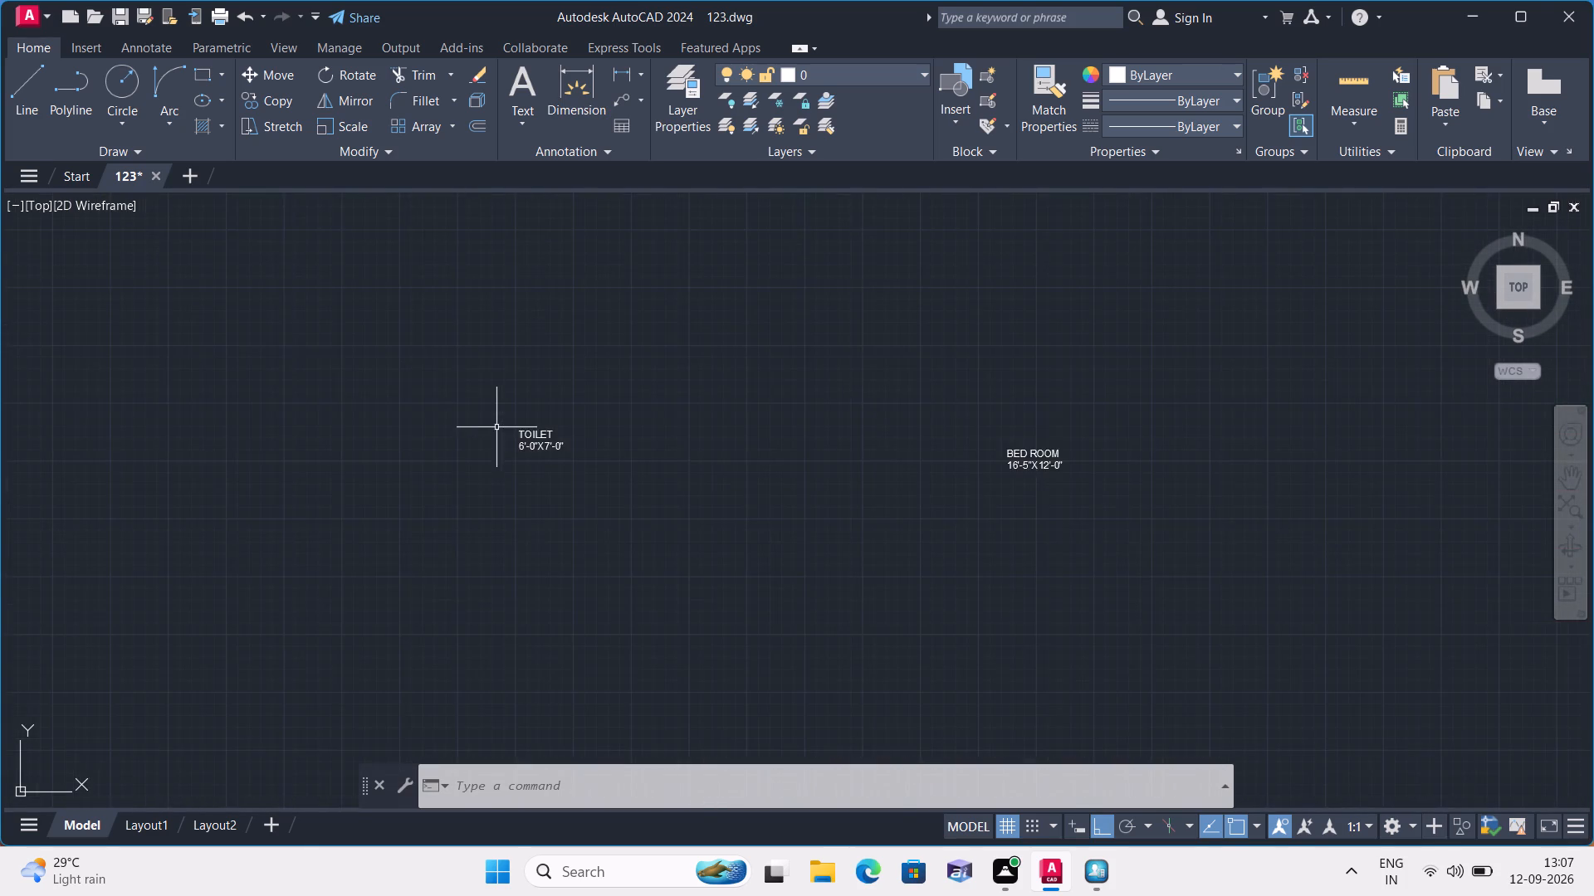
{"action": "scroll", "coordinate": [526, 436], "scroll_direction": "up", "scroll_amount": 2}
{"action": "scroll", "coordinate": [587, 432], "scroll_direction": "down", "scroll_amount": 5}
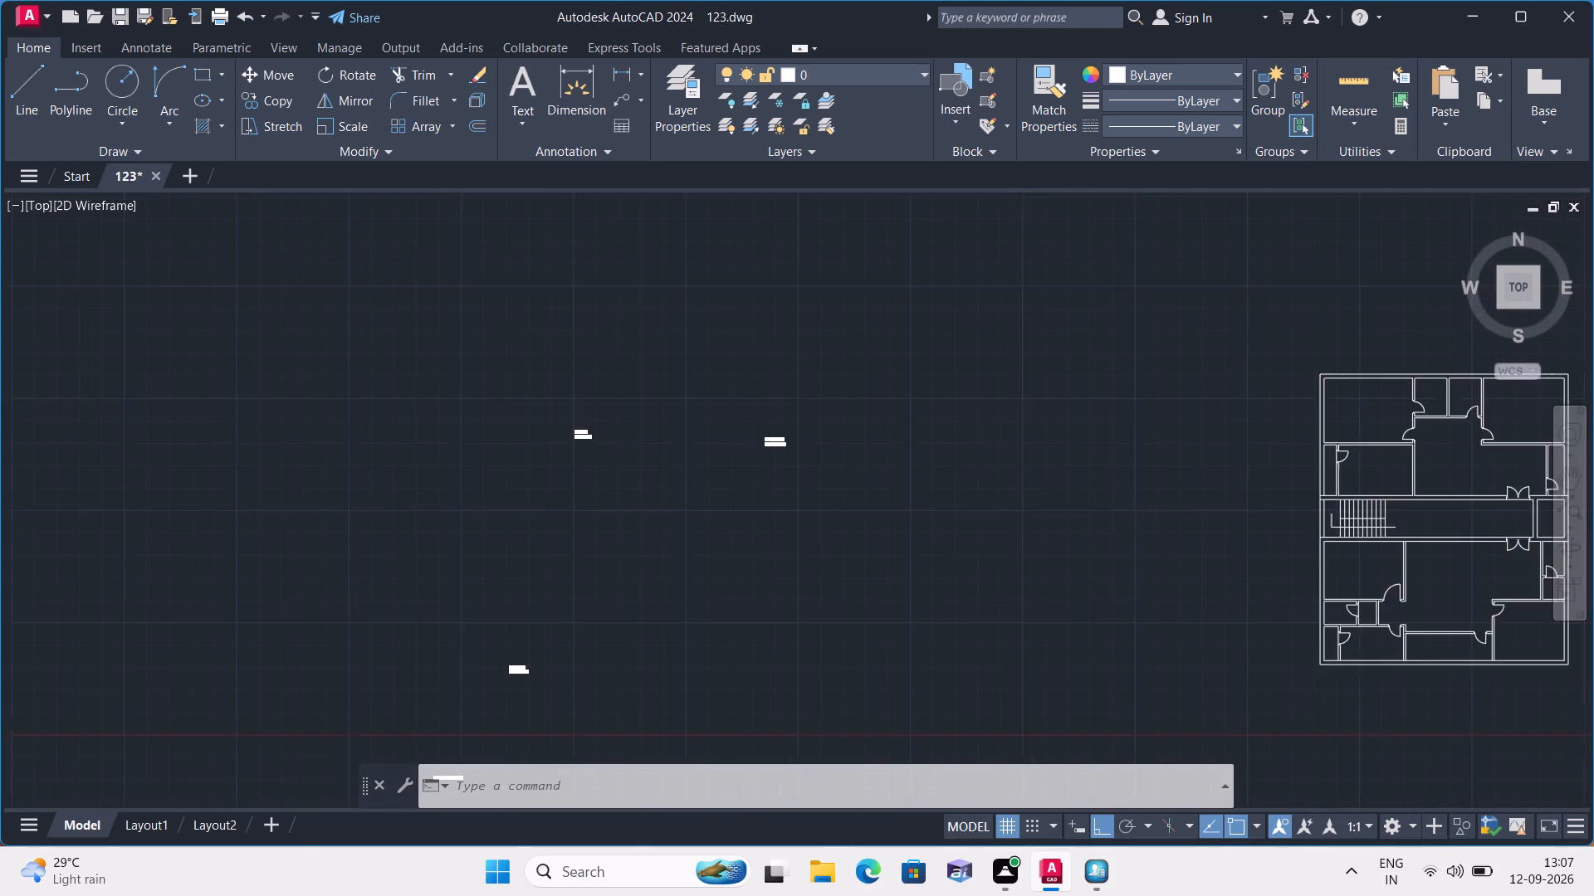
{"action": "scroll", "coordinate": [689, 446], "scroll_direction": "up", "scroll_amount": 4}
{"action": "left_click", "coordinate": [760, 401]}
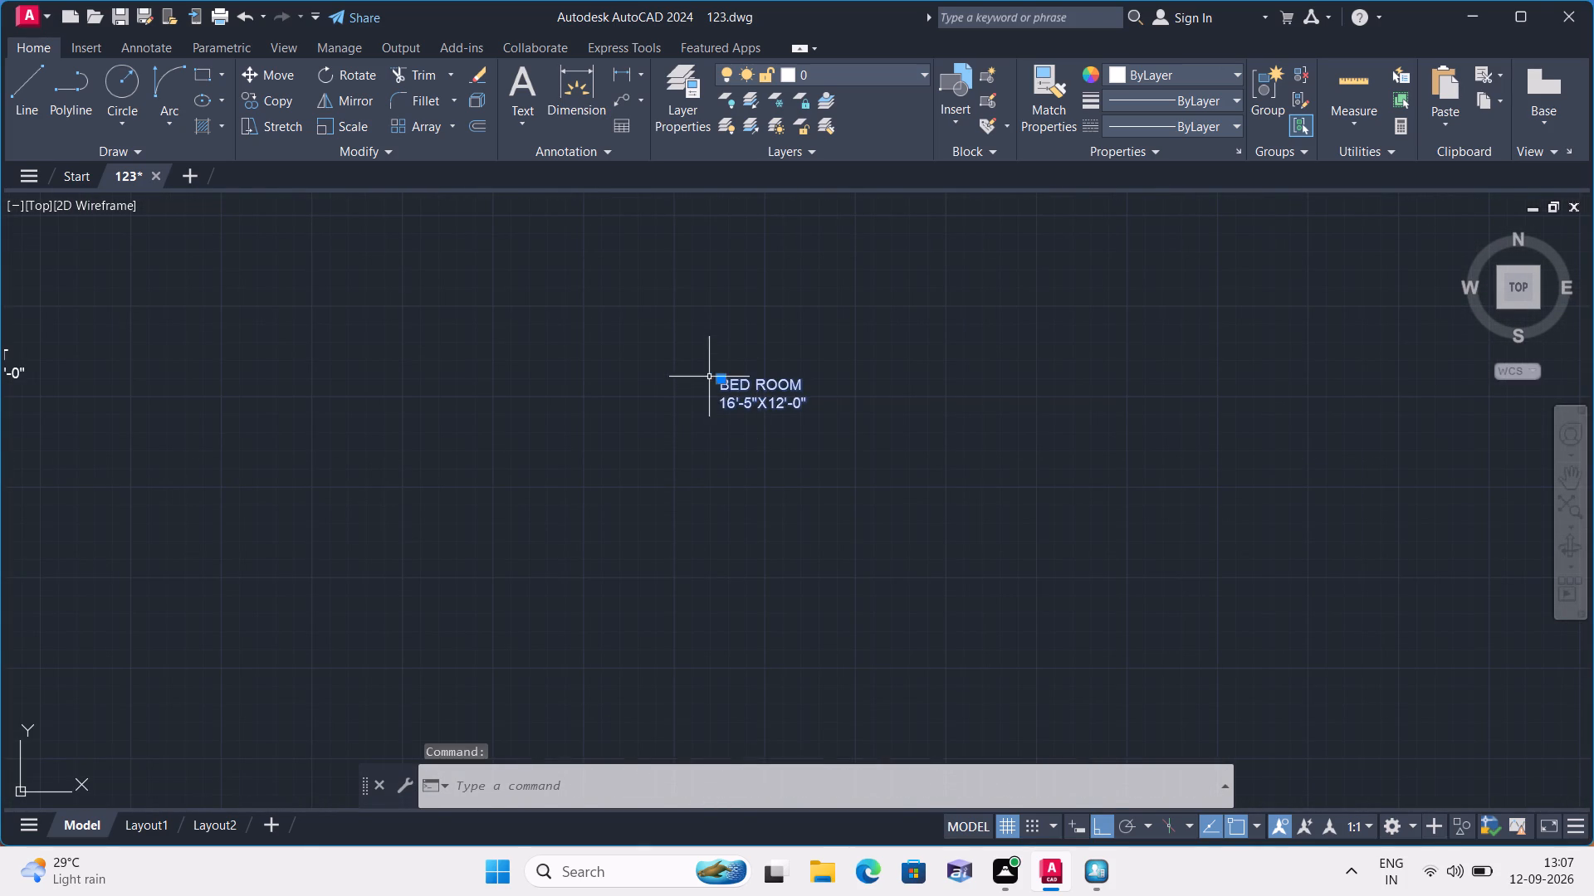
{"action": "left_click", "coordinate": [720, 373]}
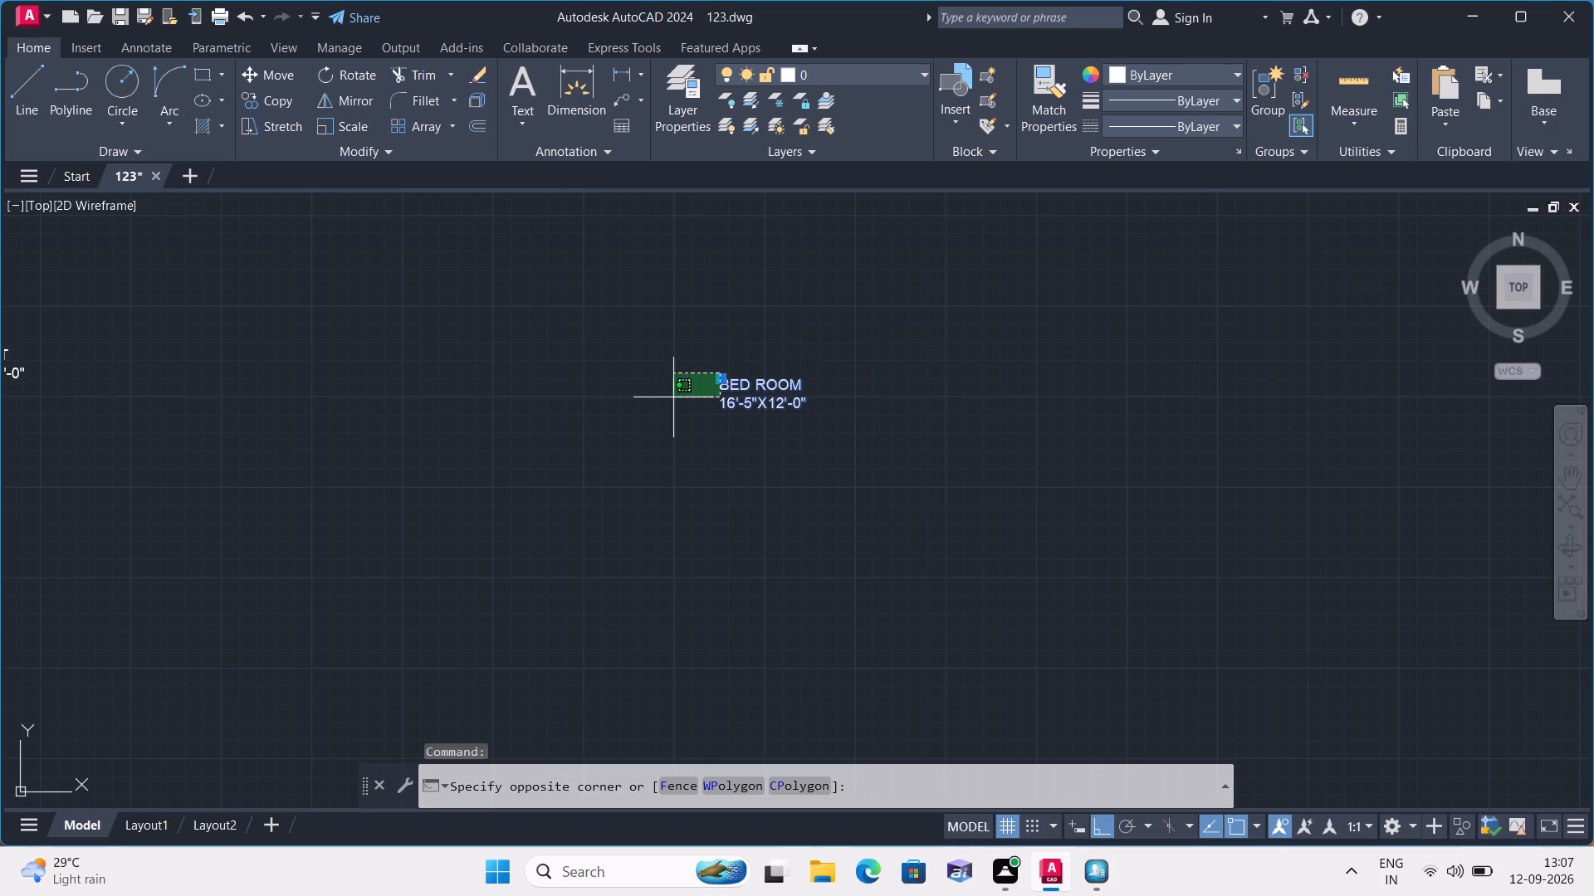
{"action": "left_click", "coordinate": [705, 397]}
{"action": "left_click", "coordinate": [721, 382]}
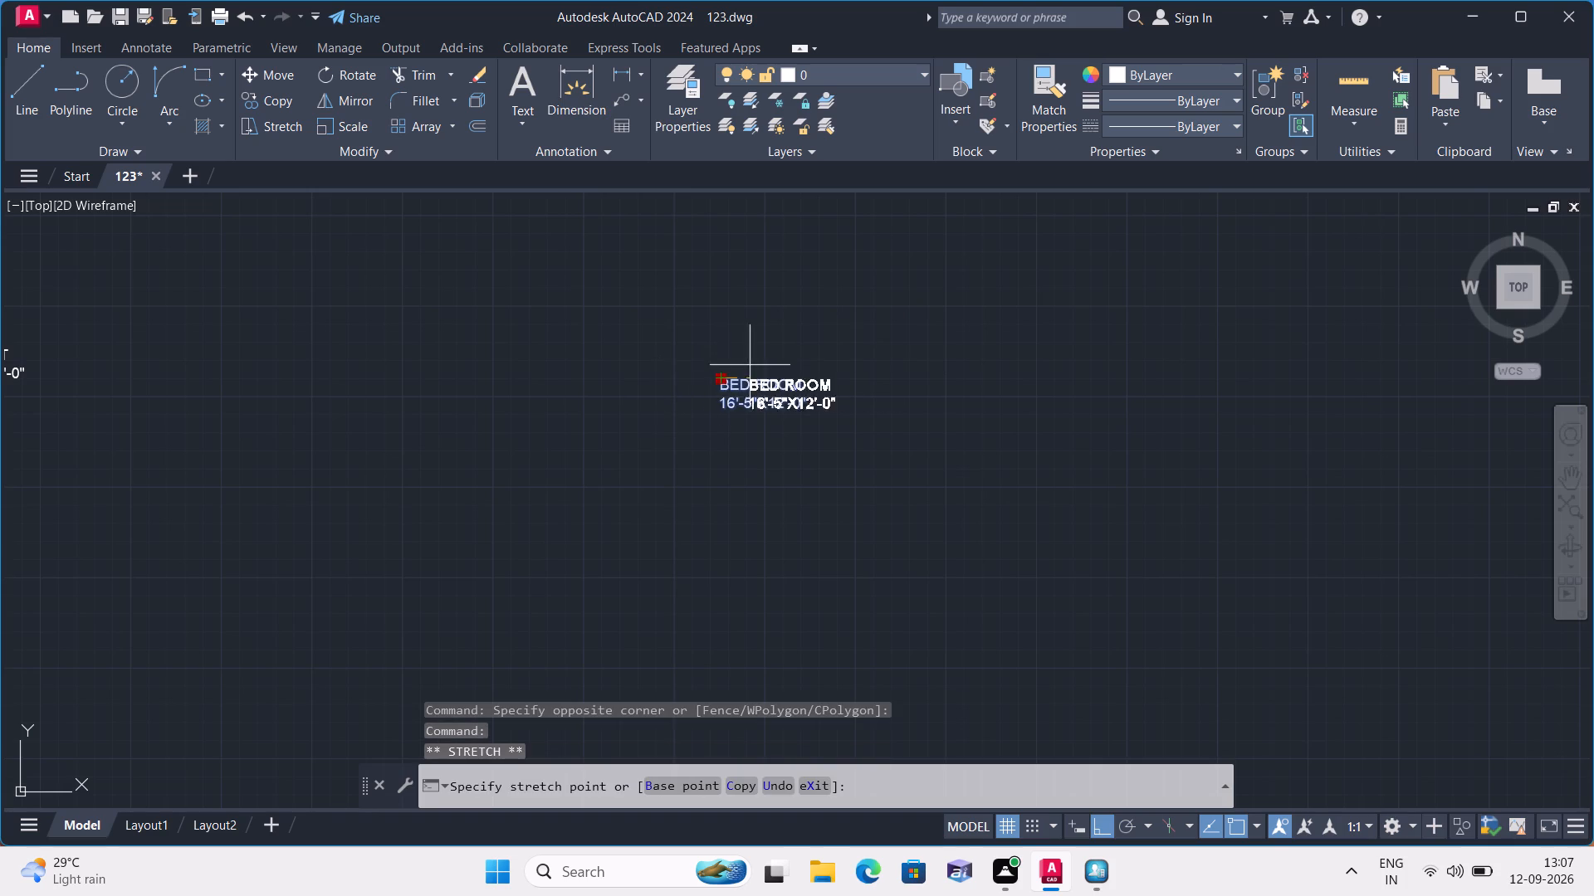
{"action": "scroll", "coordinate": [843, 368], "scroll_direction": "down", "scroll_amount": 1}
{"action": "middle_click_drag", "start_coordinate": [843, 368], "coordinate": [741, 465]}
{"action": "scroll", "coordinate": [843, 368], "scroll_direction": "down", "scroll_amount": 1}
{"action": "key", "text": "F8"}
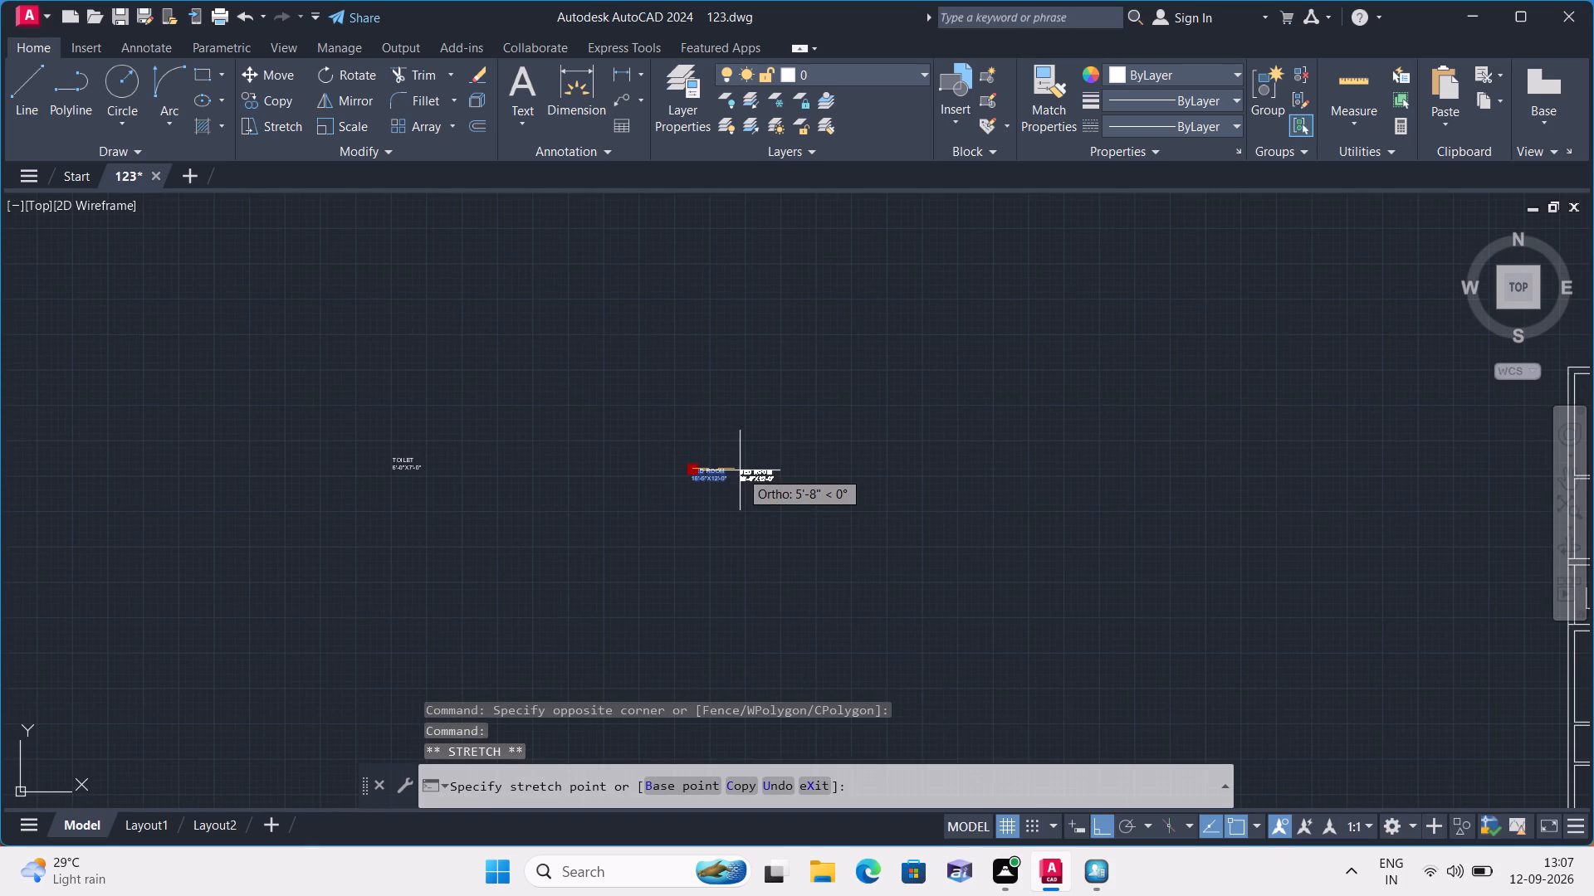
{"action": "scroll", "coordinate": [702, 487], "scroll_direction": "down", "scroll_amount": 4}
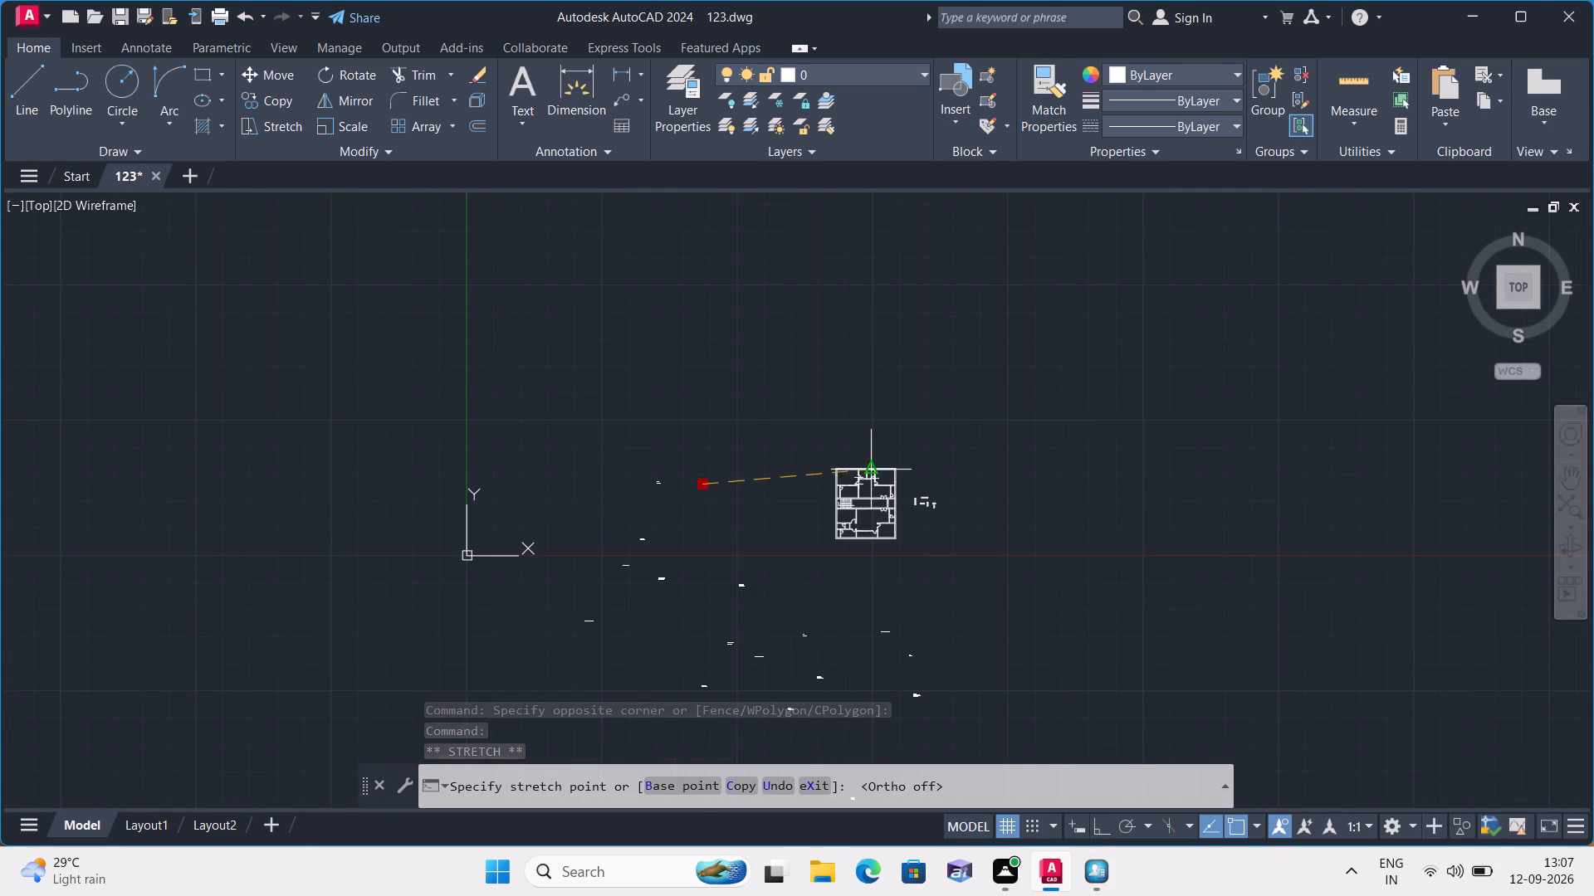
{"action": "scroll", "coordinate": [790, 477], "scroll_direction": "up", "scroll_amount": 4}
{"action": "left_click", "coordinate": [1111, 464]}
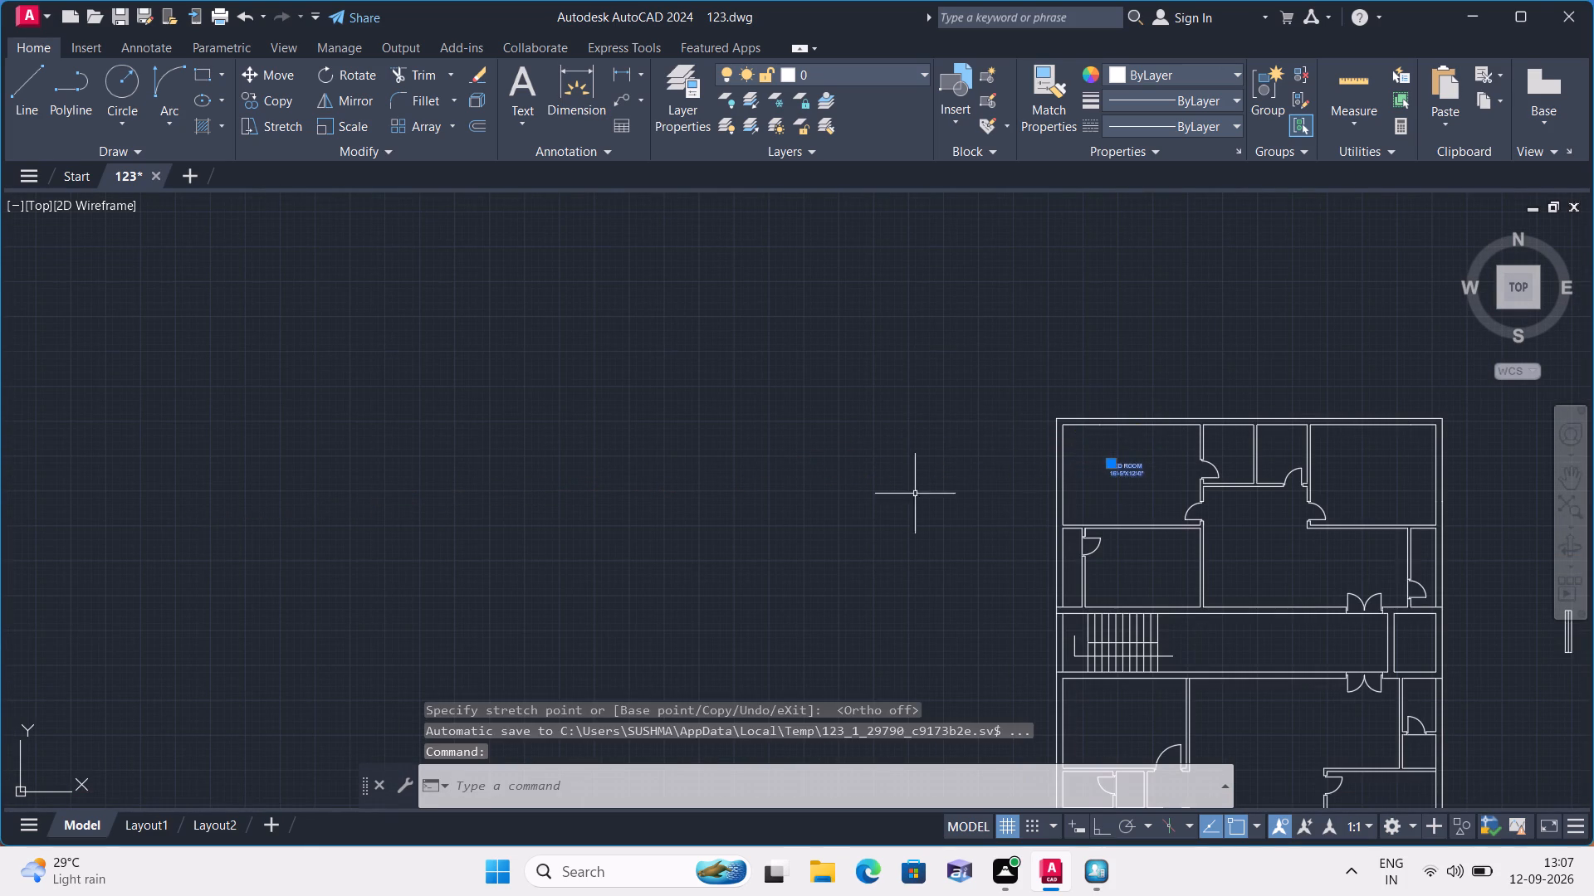
Move the 6'-0"X7'-0" TOILET label into the small room immediately right of the upper-left bedroom.
{"action": "scroll", "coordinate": [632, 509], "scroll_direction": "down", "scroll_amount": 3}
{"action": "scroll", "coordinate": [447, 526], "scroll_direction": "up", "scroll_amount": 3}
{"action": "left_click", "coordinate": [463, 467]}
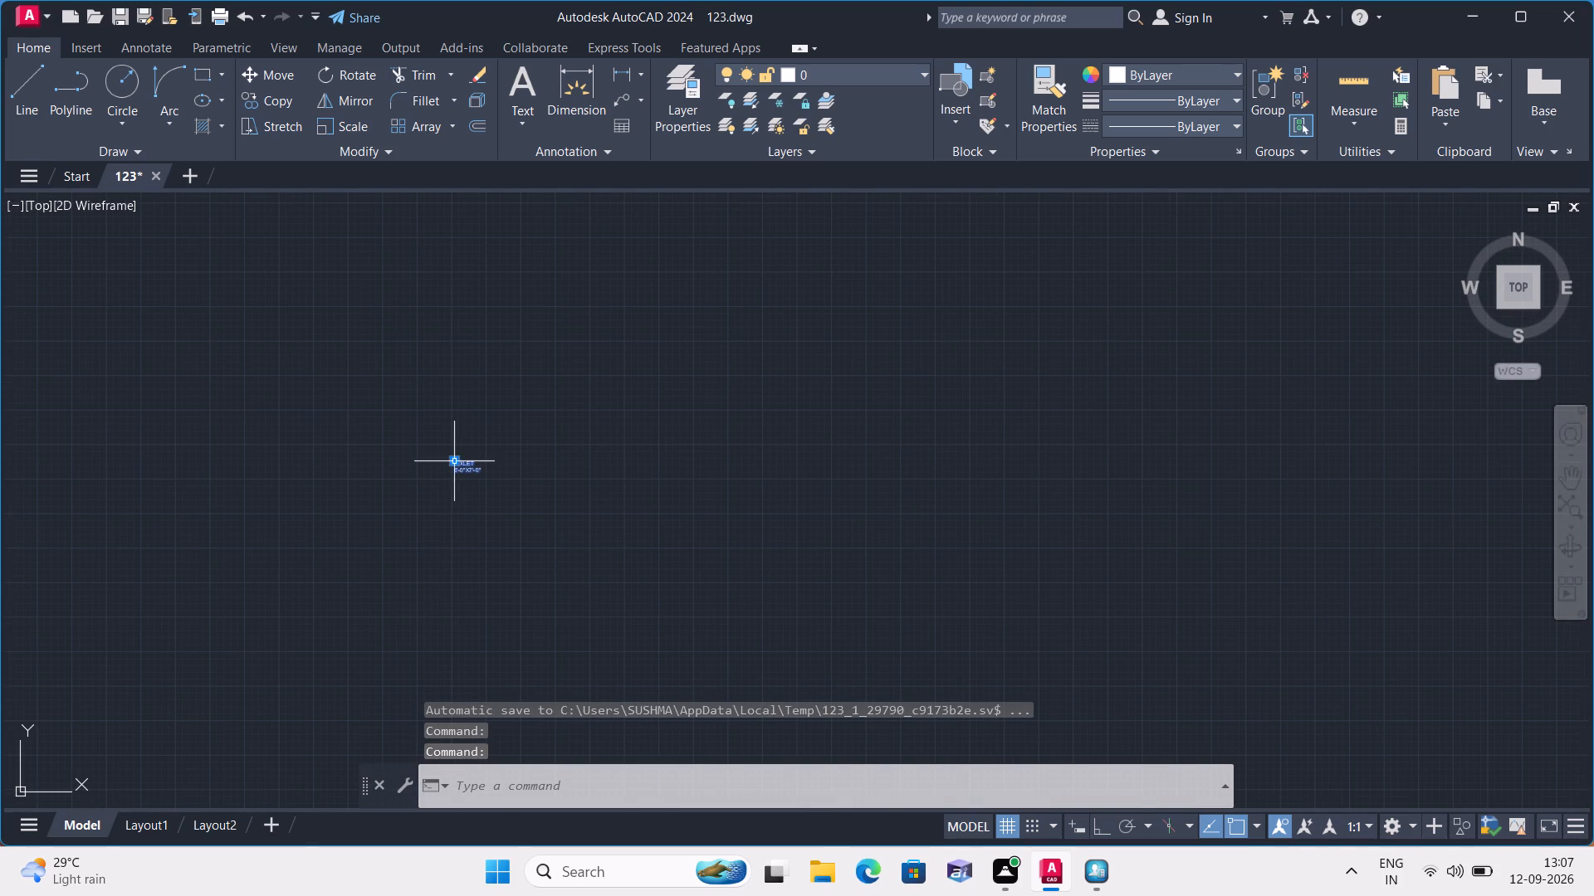
{"action": "left_click", "coordinate": [452, 459]}
{"action": "scroll", "coordinate": [768, 399], "scroll_direction": "down", "scroll_amount": 3}
{"action": "scroll", "coordinate": [1135, 386], "scroll_direction": "up", "scroll_amount": 5}
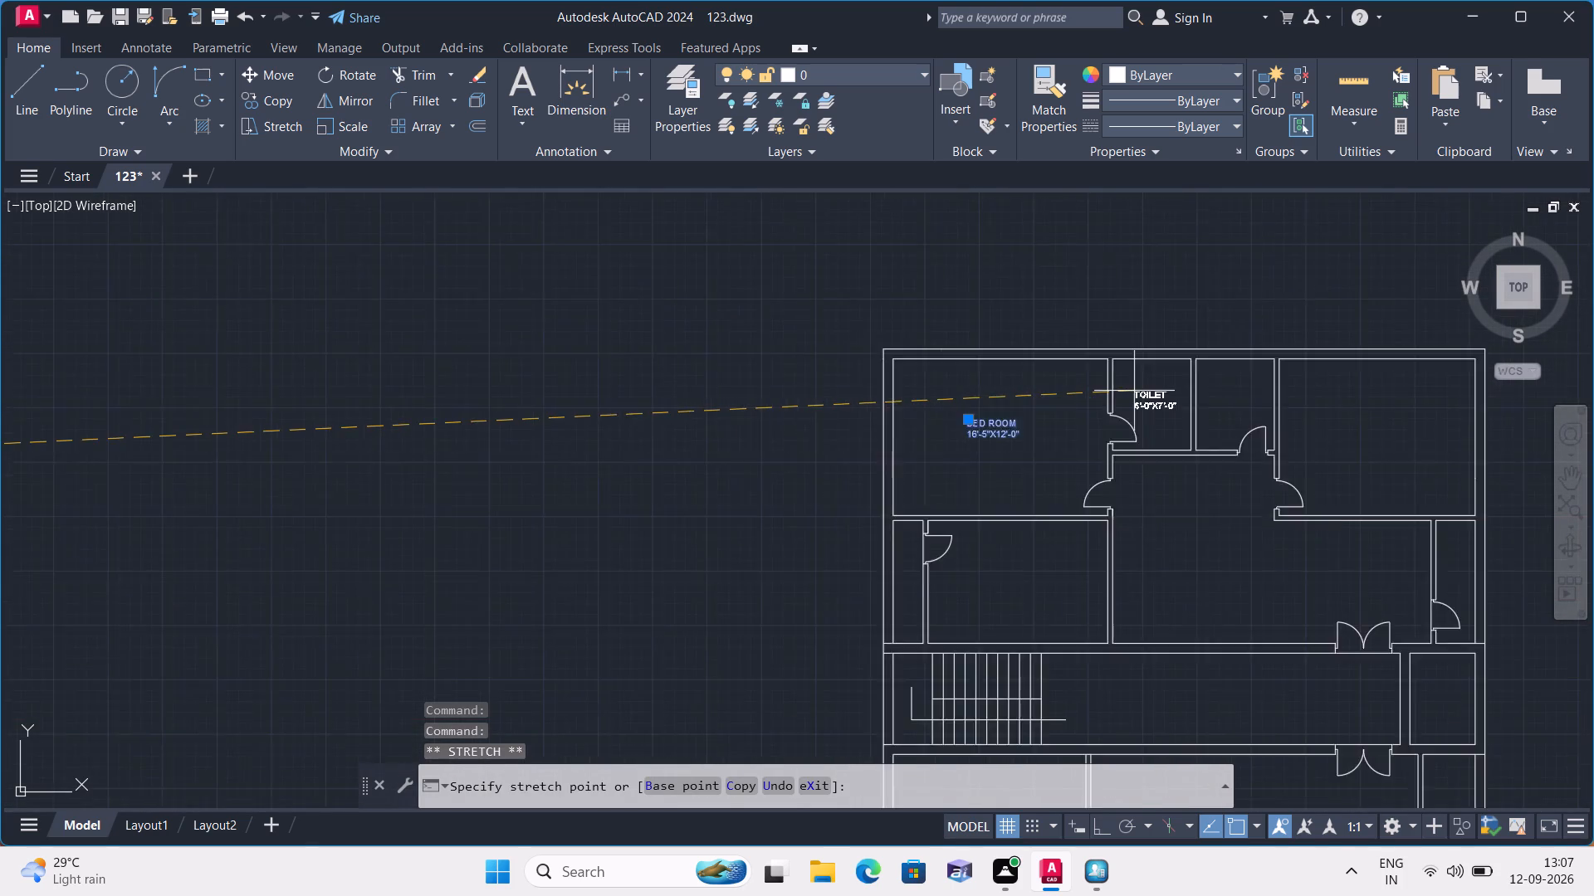
{"action": "left_click", "coordinate": [1142, 389]}
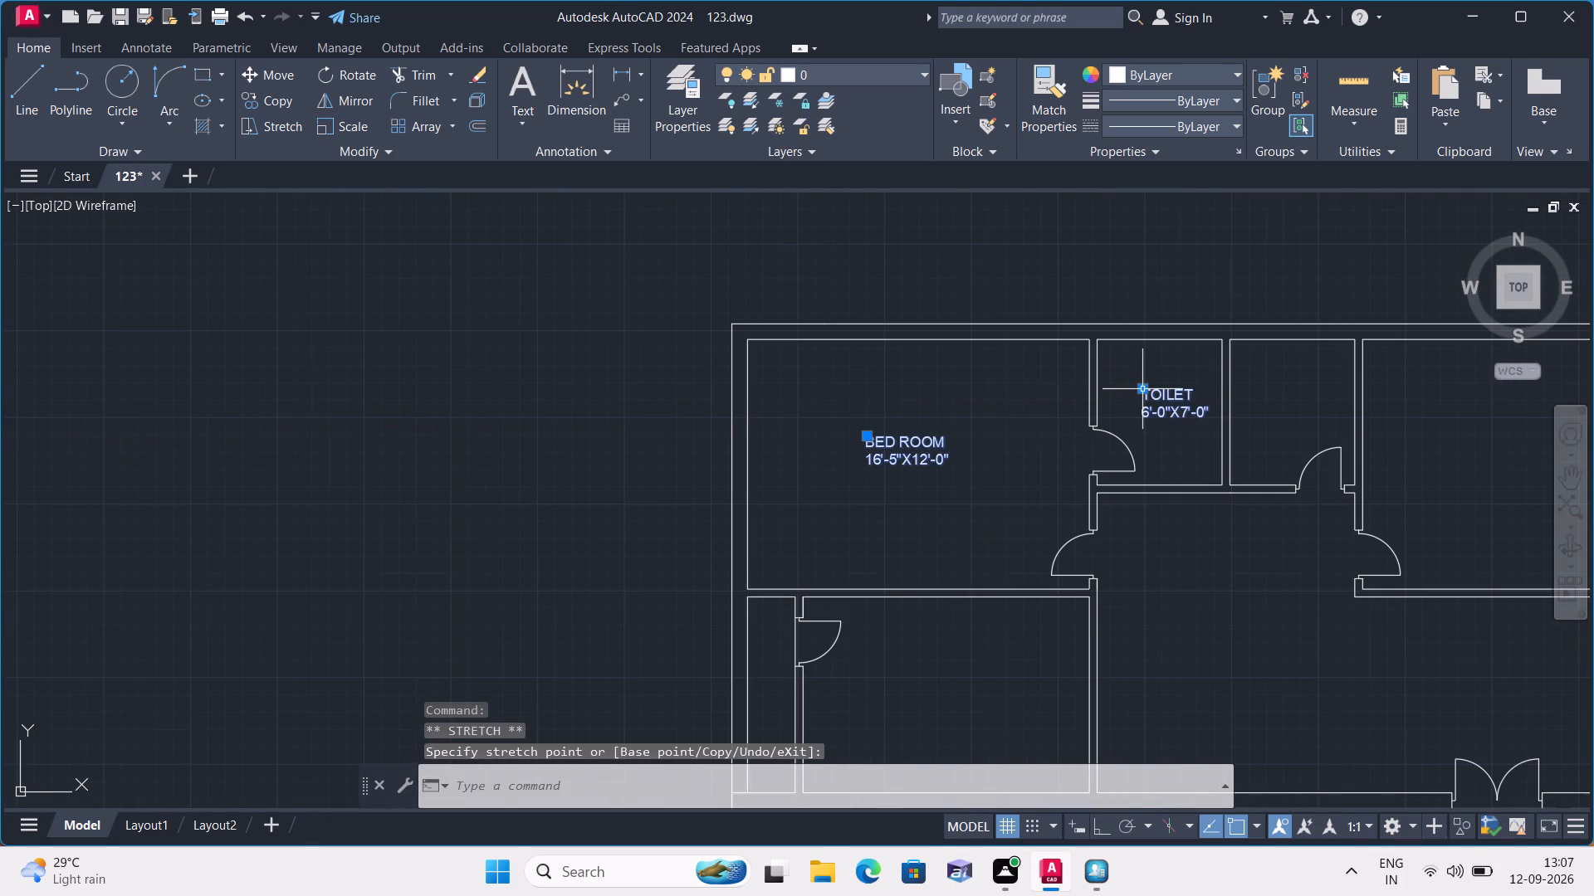
Move the KITCHEN label into the room directly below the upper-left bedroom, above the staircase.
{"action": "scroll", "coordinate": [1142, 389], "scroll_direction": "down", "scroll_amount": 4}
{"action": "scroll", "coordinate": [663, 575], "scroll_direction": "up", "scroll_amount": 3}
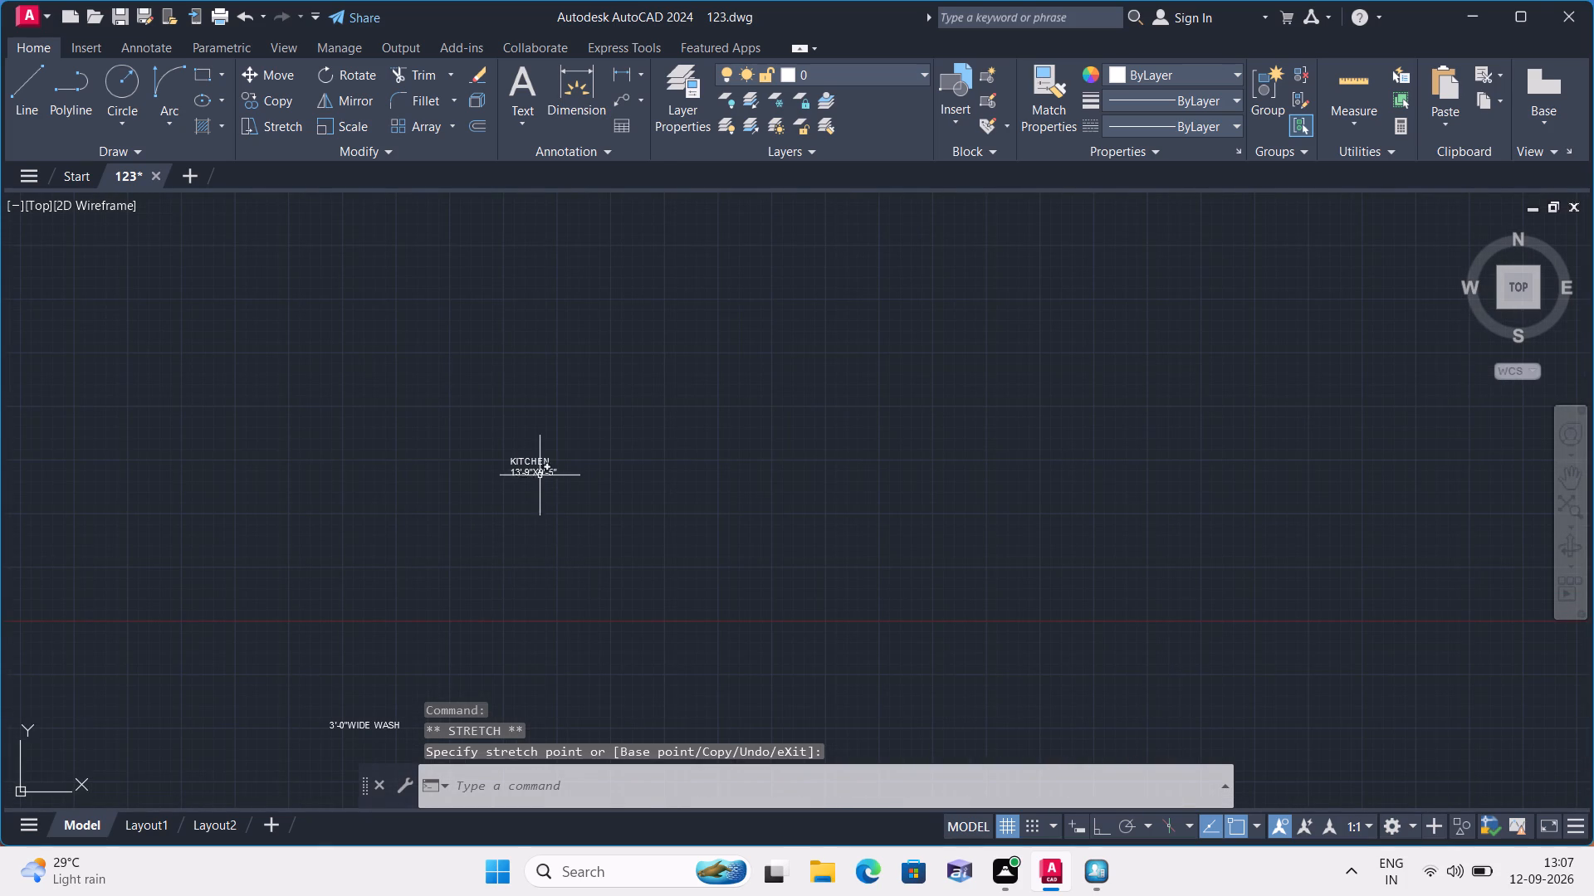
{"action": "left_click", "coordinate": [540, 468]}
{"action": "left_click", "coordinate": [516, 457]}
{"action": "left_click", "coordinate": [514, 456]}
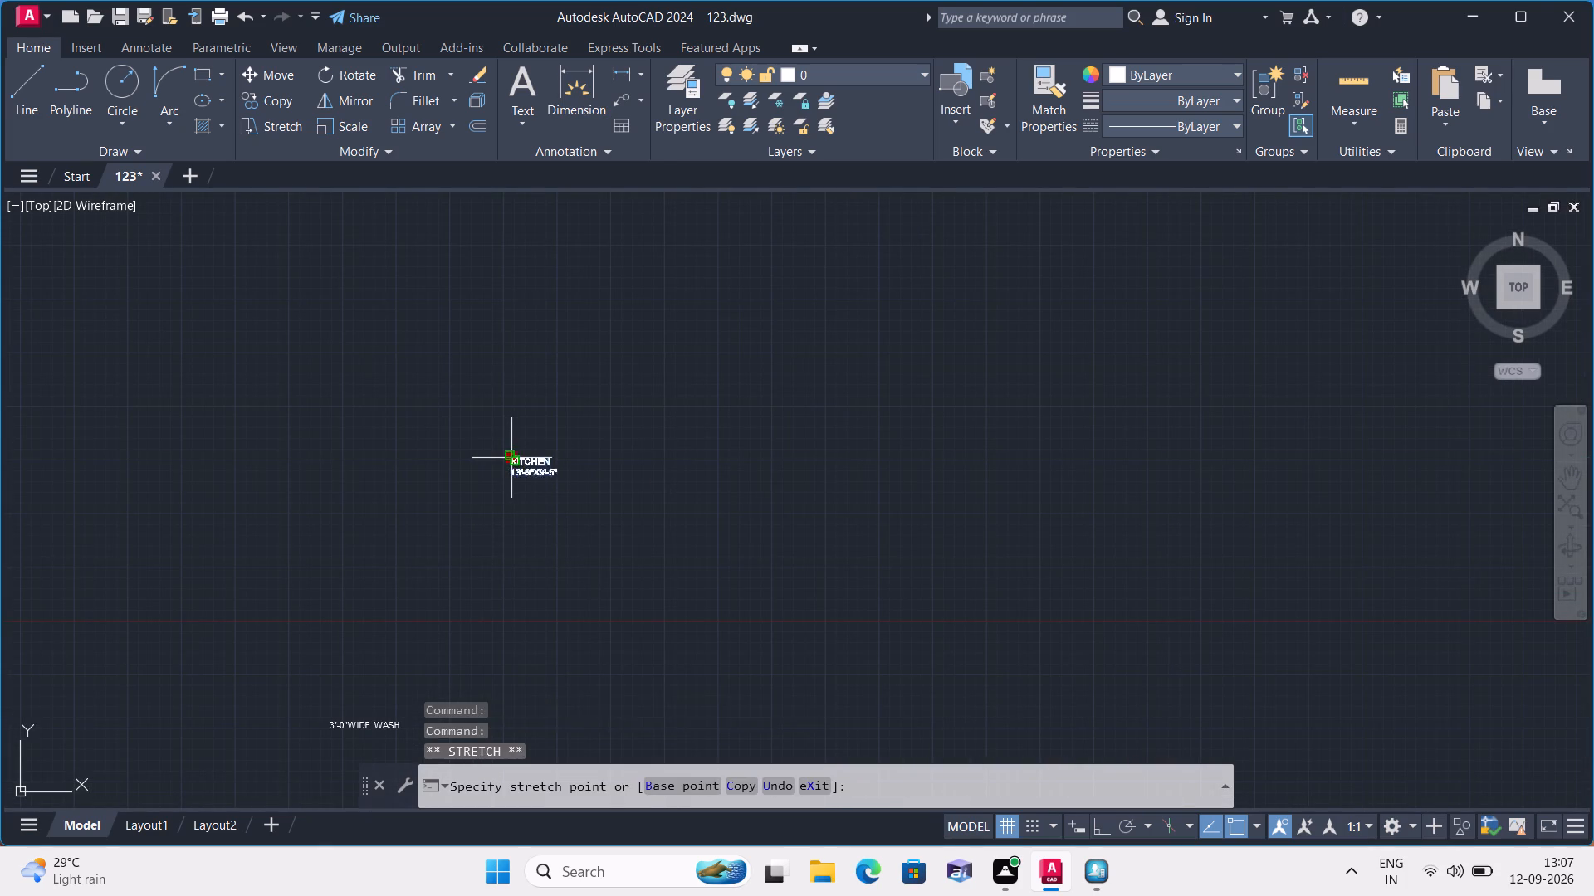
{"action": "scroll", "coordinate": [706, 407], "scroll_direction": "down", "scroll_amount": 4}
{"action": "scroll", "coordinate": [1142, 319], "scroll_direction": "up", "scroll_amount": 4}
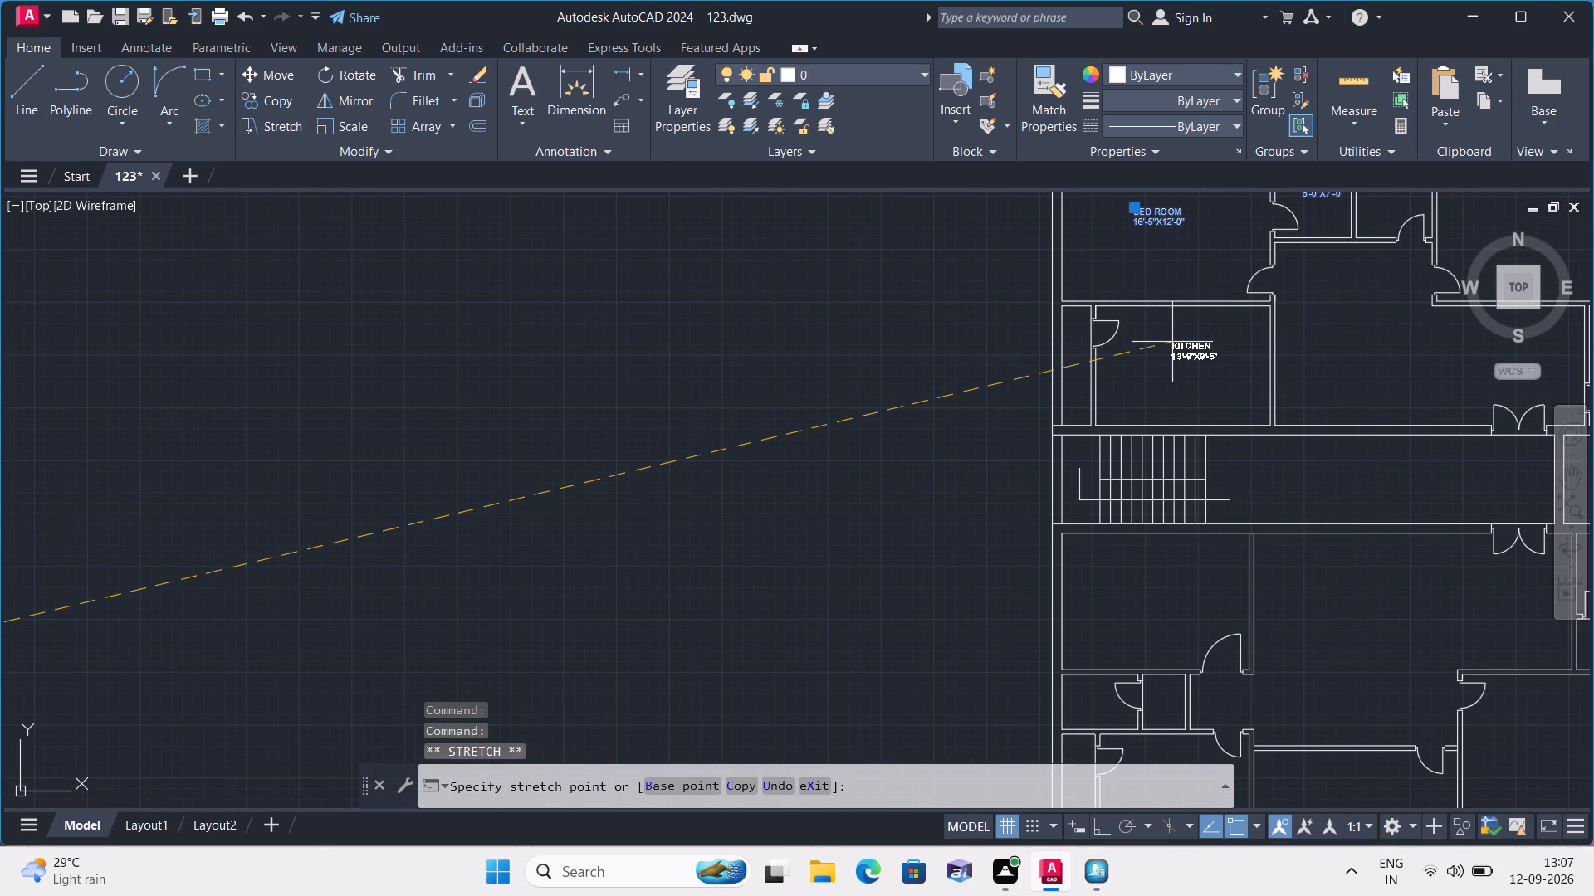
{"action": "left_click", "coordinate": [1172, 342]}
Move the 3'-0"WIDE WASH label to just outside the plan's left wall, level with the kitchen.
{"action": "scroll", "coordinate": [1172, 342], "scroll_direction": "down", "scroll_amount": 4}
{"action": "scroll", "coordinate": [593, 537], "scroll_direction": "up", "scroll_amount": 3}
{"action": "scroll", "coordinate": [701, 492], "scroll_direction": "up", "scroll_amount": 2}
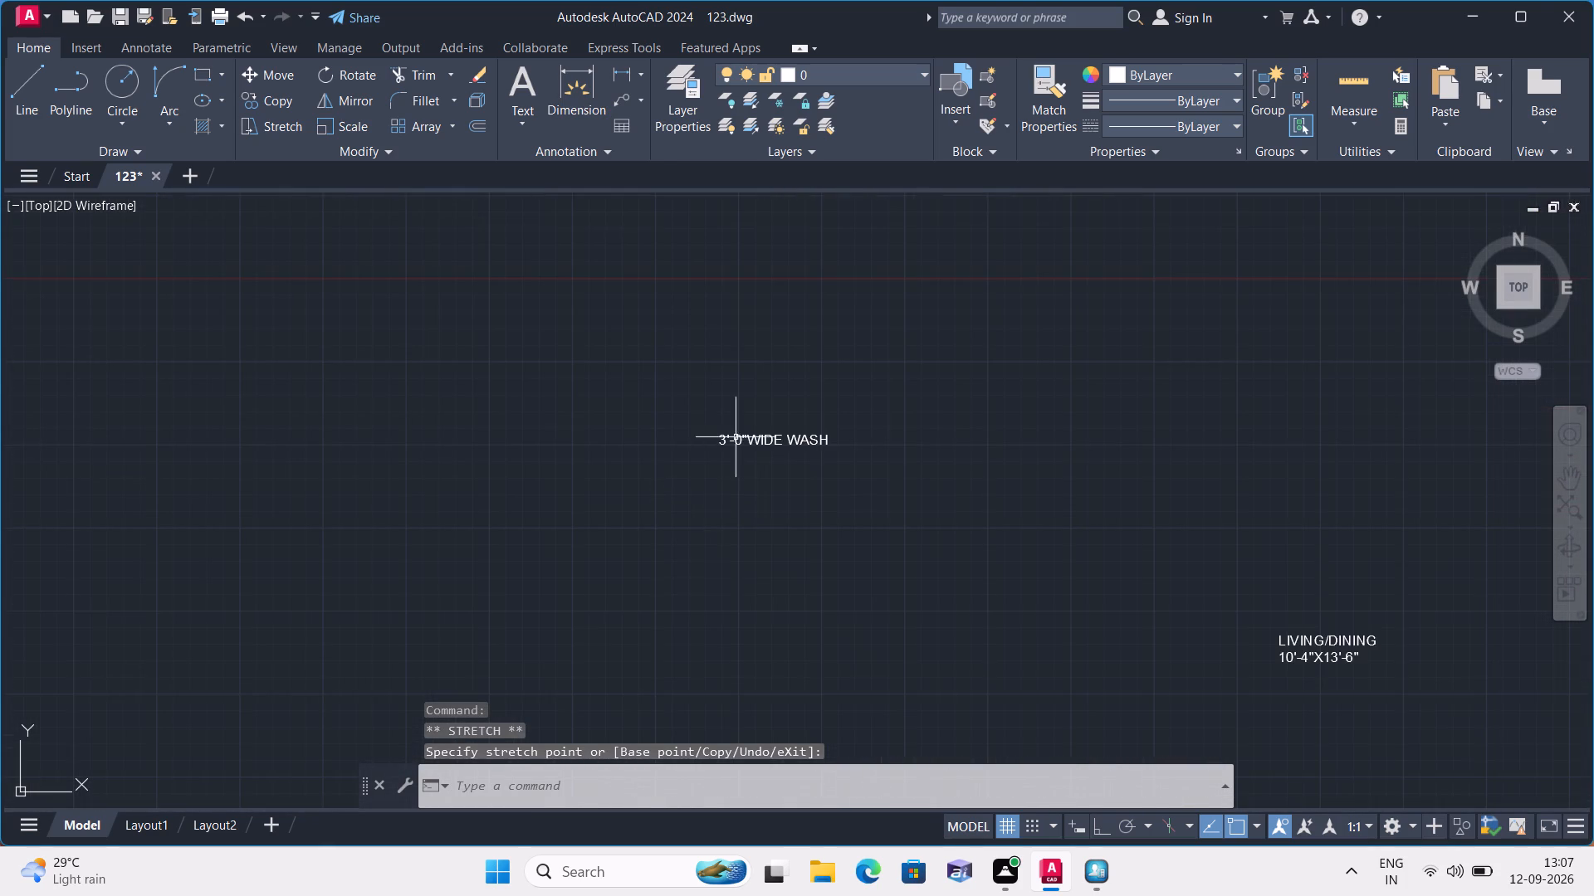
{"action": "left_click", "coordinate": [751, 428]}
{"action": "left_click", "coordinate": [748, 445]}
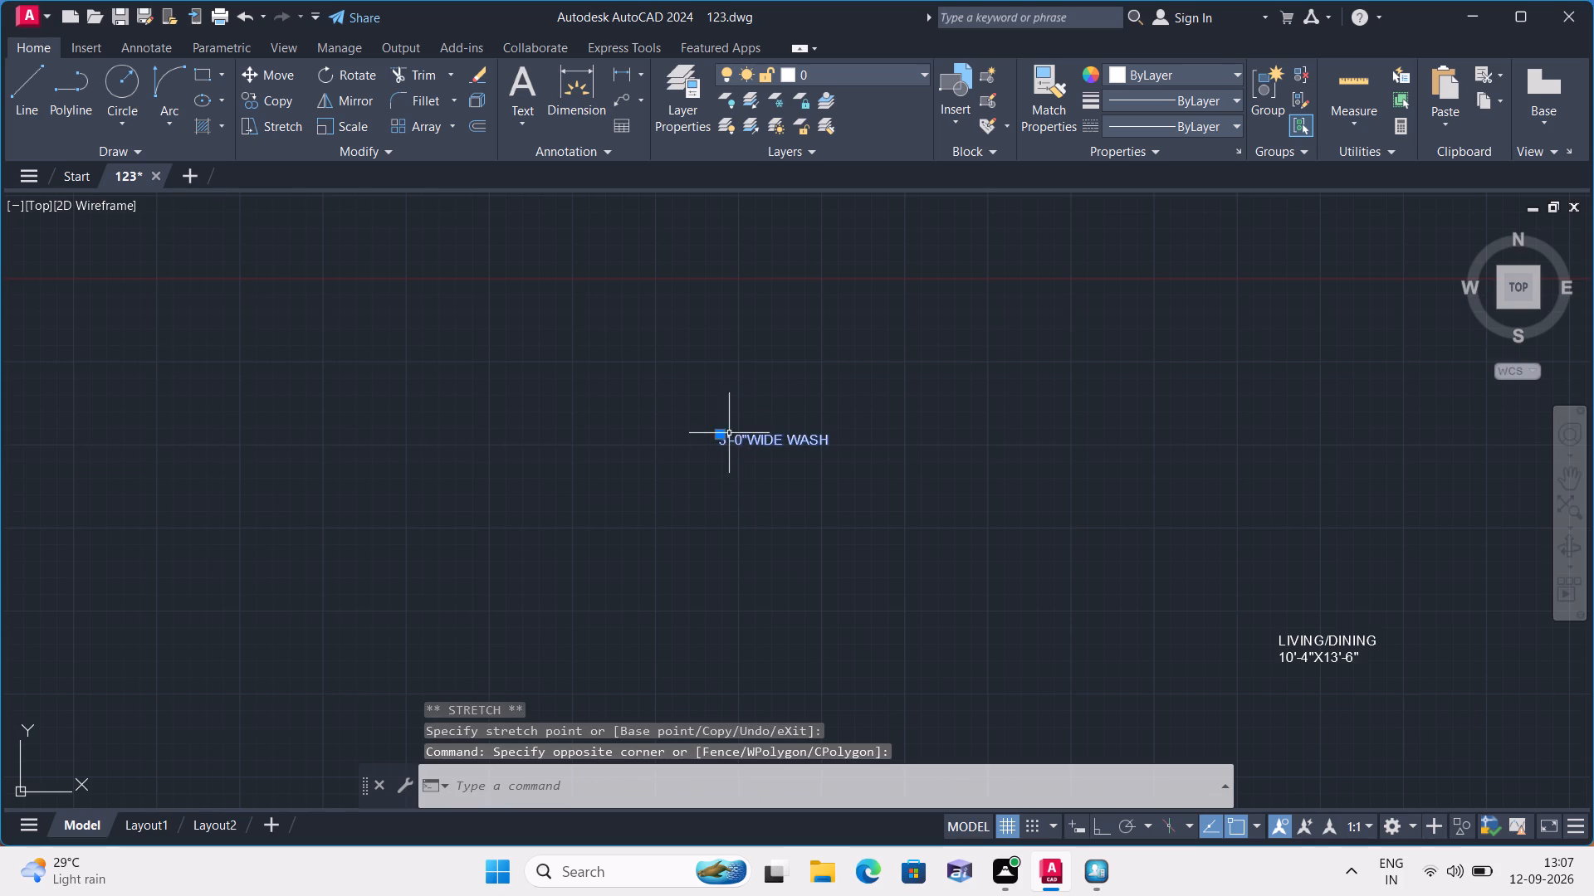
{"action": "left_click", "coordinate": [724, 431]}
{"action": "scroll", "coordinate": [853, 381], "scroll_direction": "down", "scroll_amount": 3}
{"action": "middle_click_drag", "start_coordinate": [1007, 337], "coordinate": [491, 606]}
{"action": "scroll", "coordinate": [489, 602], "scroll_direction": "down", "scroll_amount": 1}
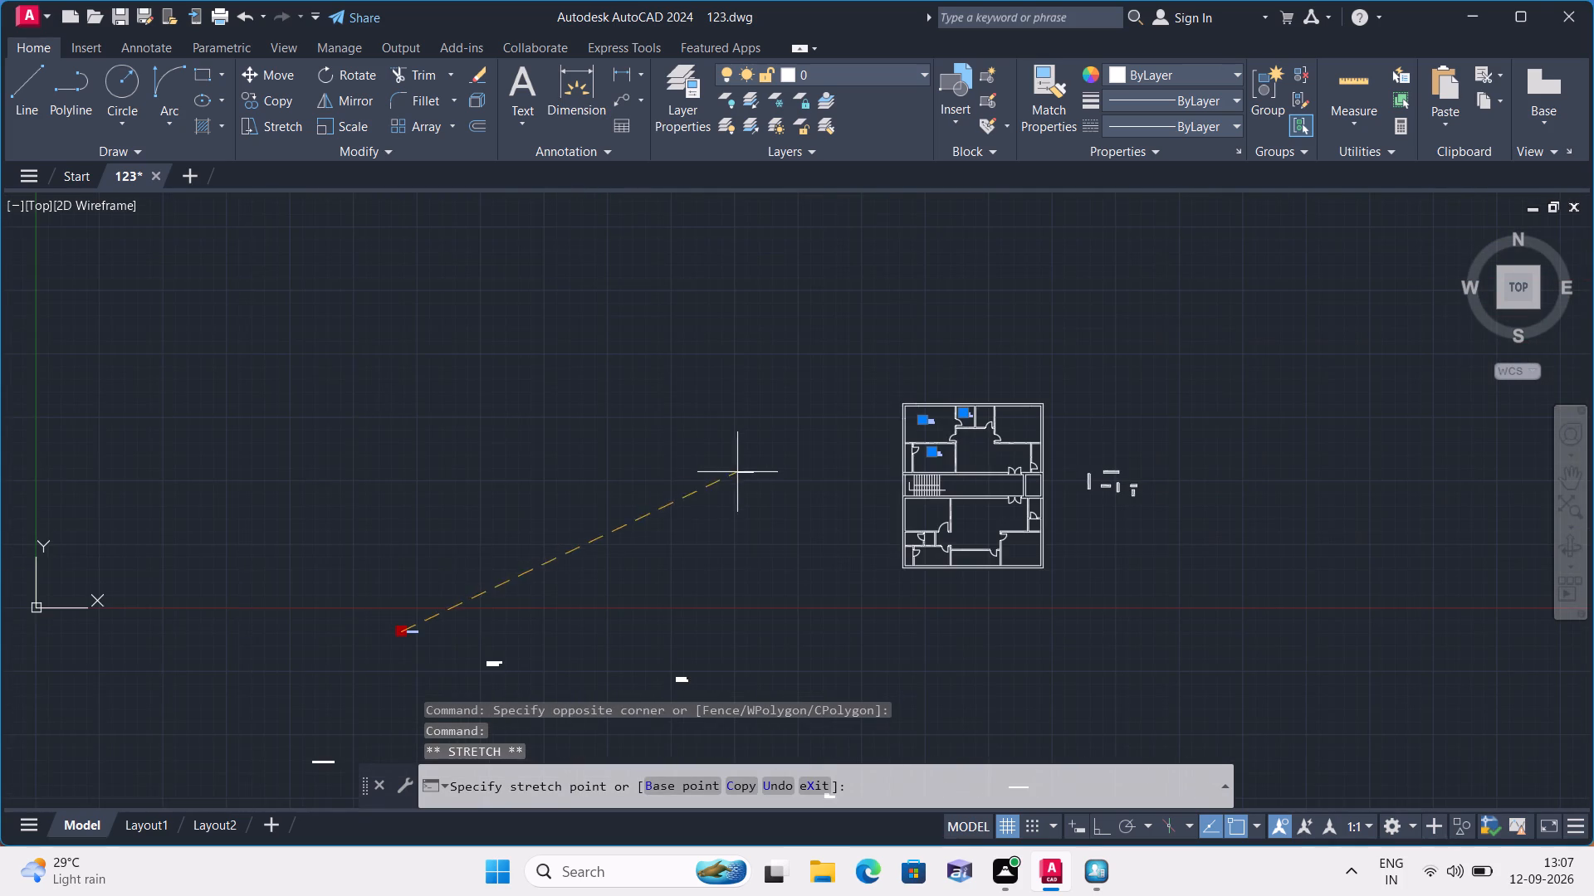
{"action": "scroll", "coordinate": [856, 460], "scroll_direction": "up", "scroll_amount": 3}
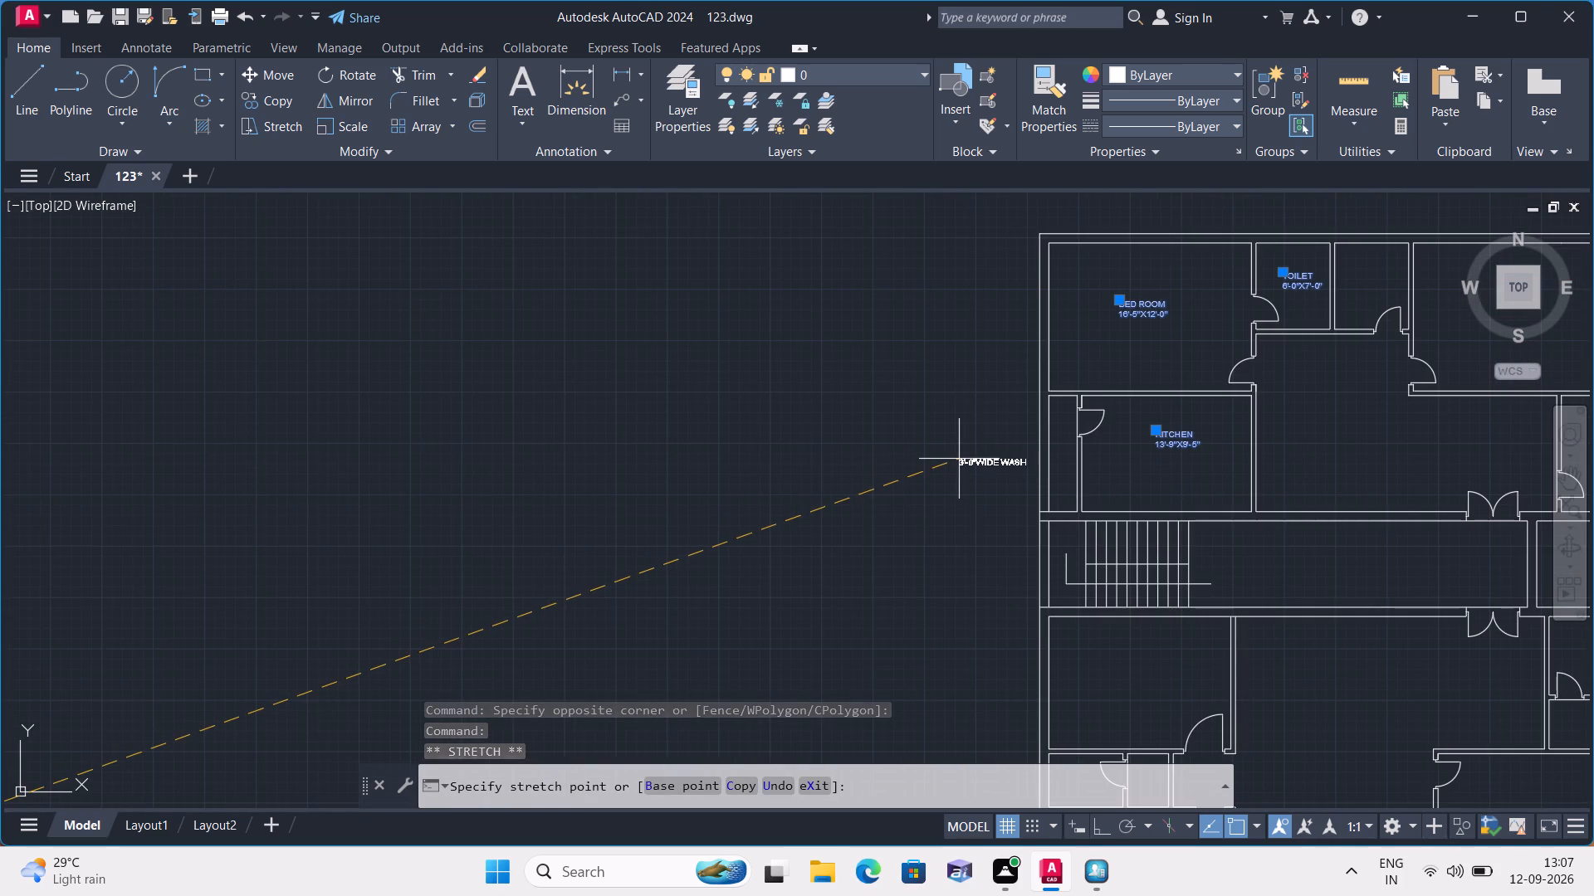
{"action": "left_click", "coordinate": [938, 452]}
Move the first 10'-4"X13'-6" LIVING/DINING label into the large room immediately right of the kitchen.
{"action": "scroll", "coordinate": [855, 537], "scroll_direction": "down", "scroll_amount": 4}
{"action": "middle_click_drag", "start_coordinate": [677, 580], "coordinate": [666, 497]}
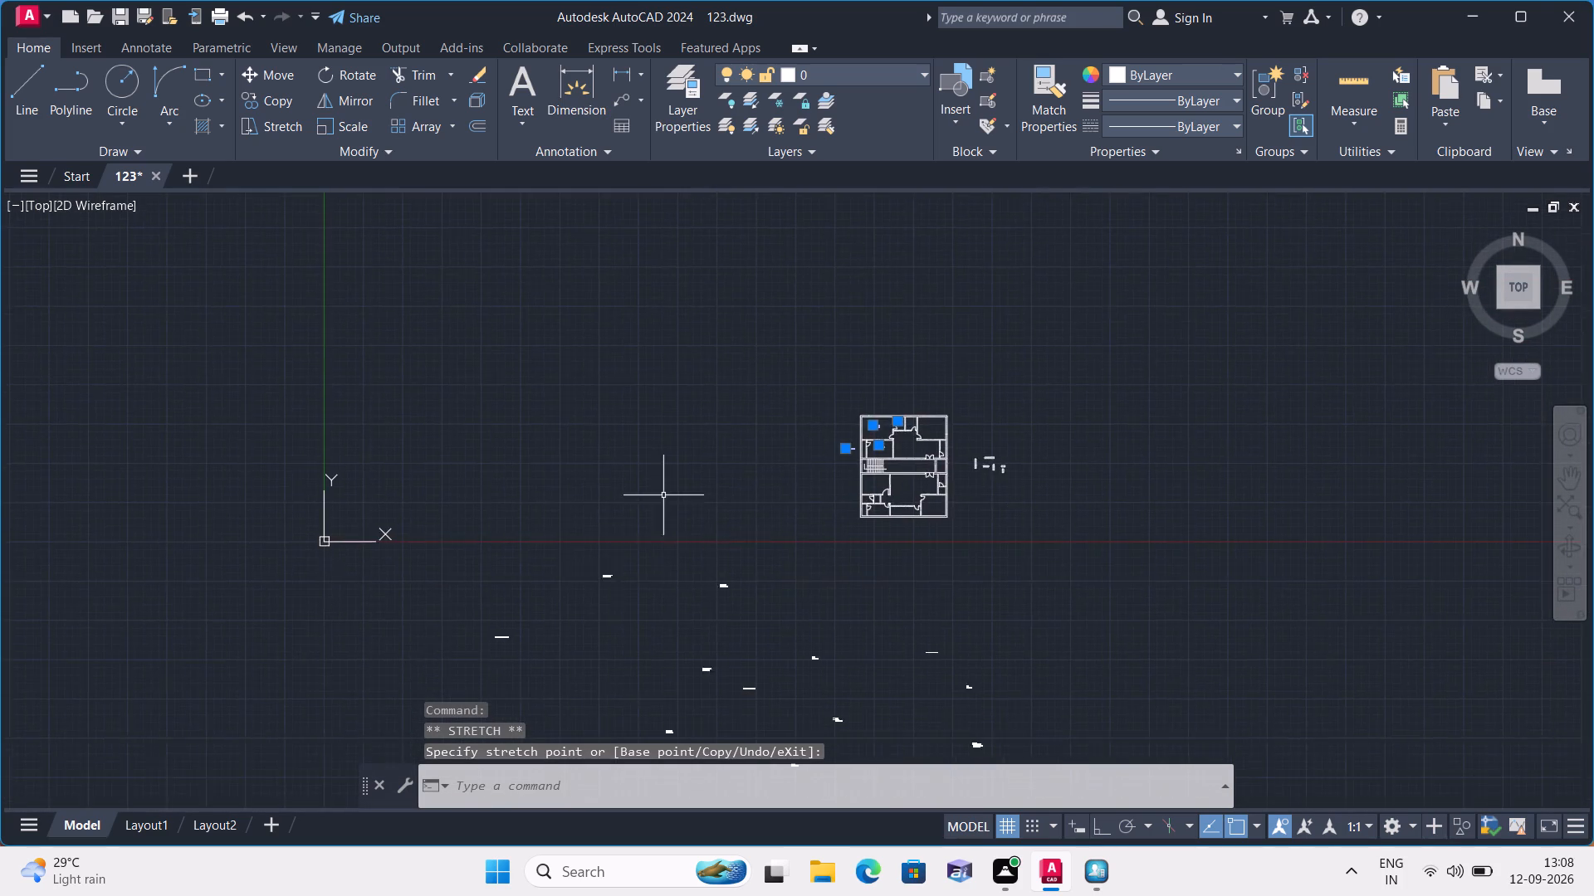
{"action": "scroll", "coordinate": [603, 577], "scroll_direction": "up", "scroll_amount": 3}
{"action": "left_click", "coordinate": [604, 586]}
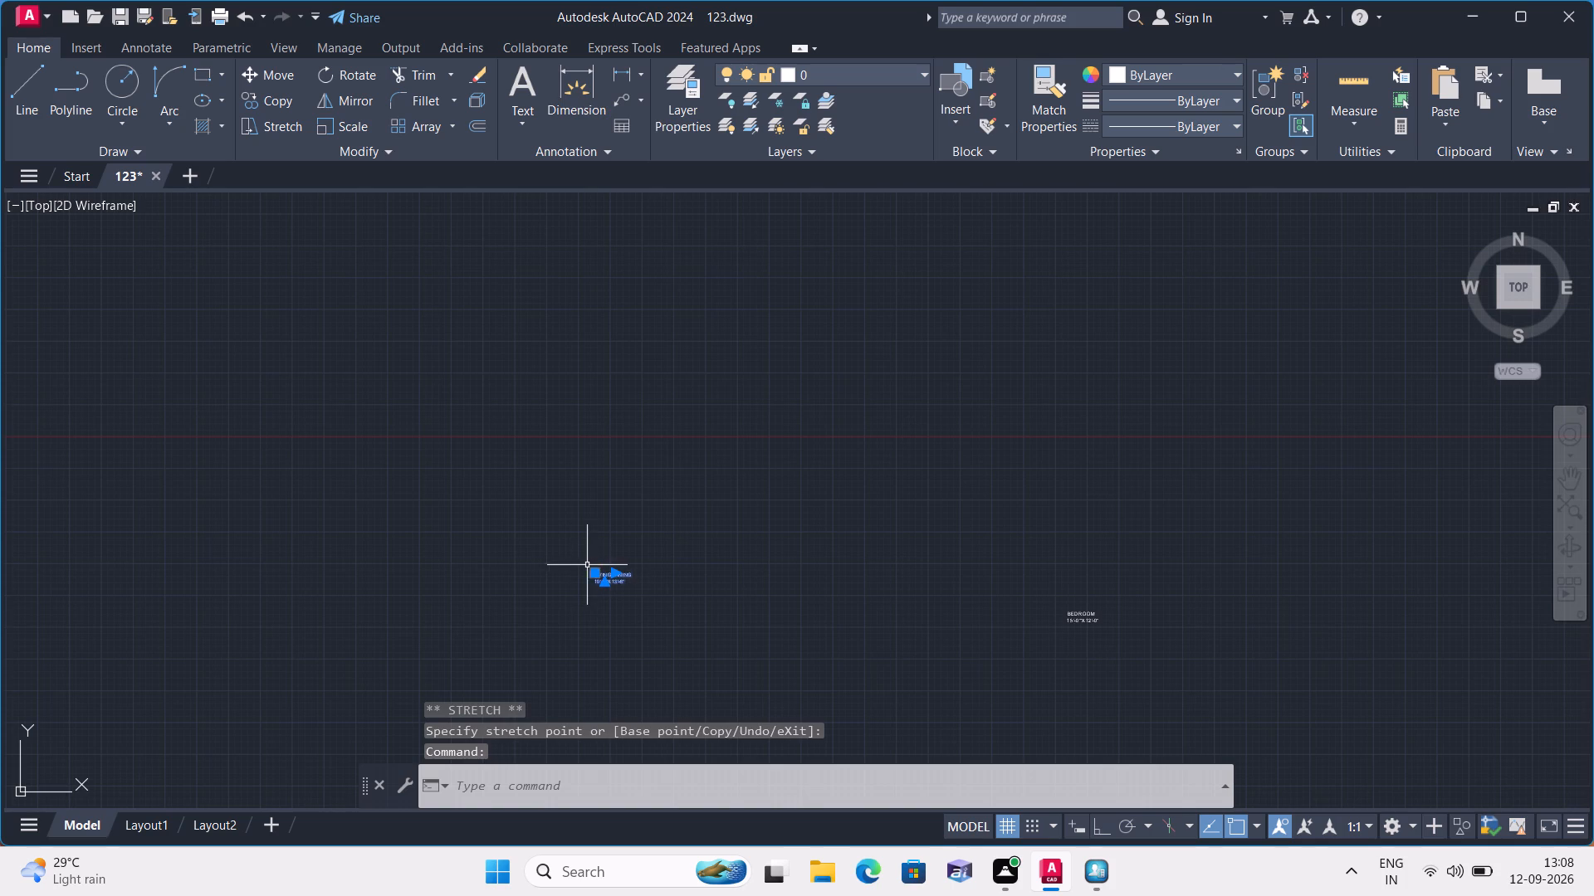
{"action": "left_click", "coordinate": [592, 570]}
{"action": "scroll", "coordinate": [701, 494], "scroll_direction": "down", "scroll_amount": 1}
{"action": "middle_click_drag", "start_coordinate": [701, 493], "coordinate": [545, 553]}
{"action": "scroll", "coordinate": [701, 493], "scroll_direction": "down", "scroll_amount": 1}
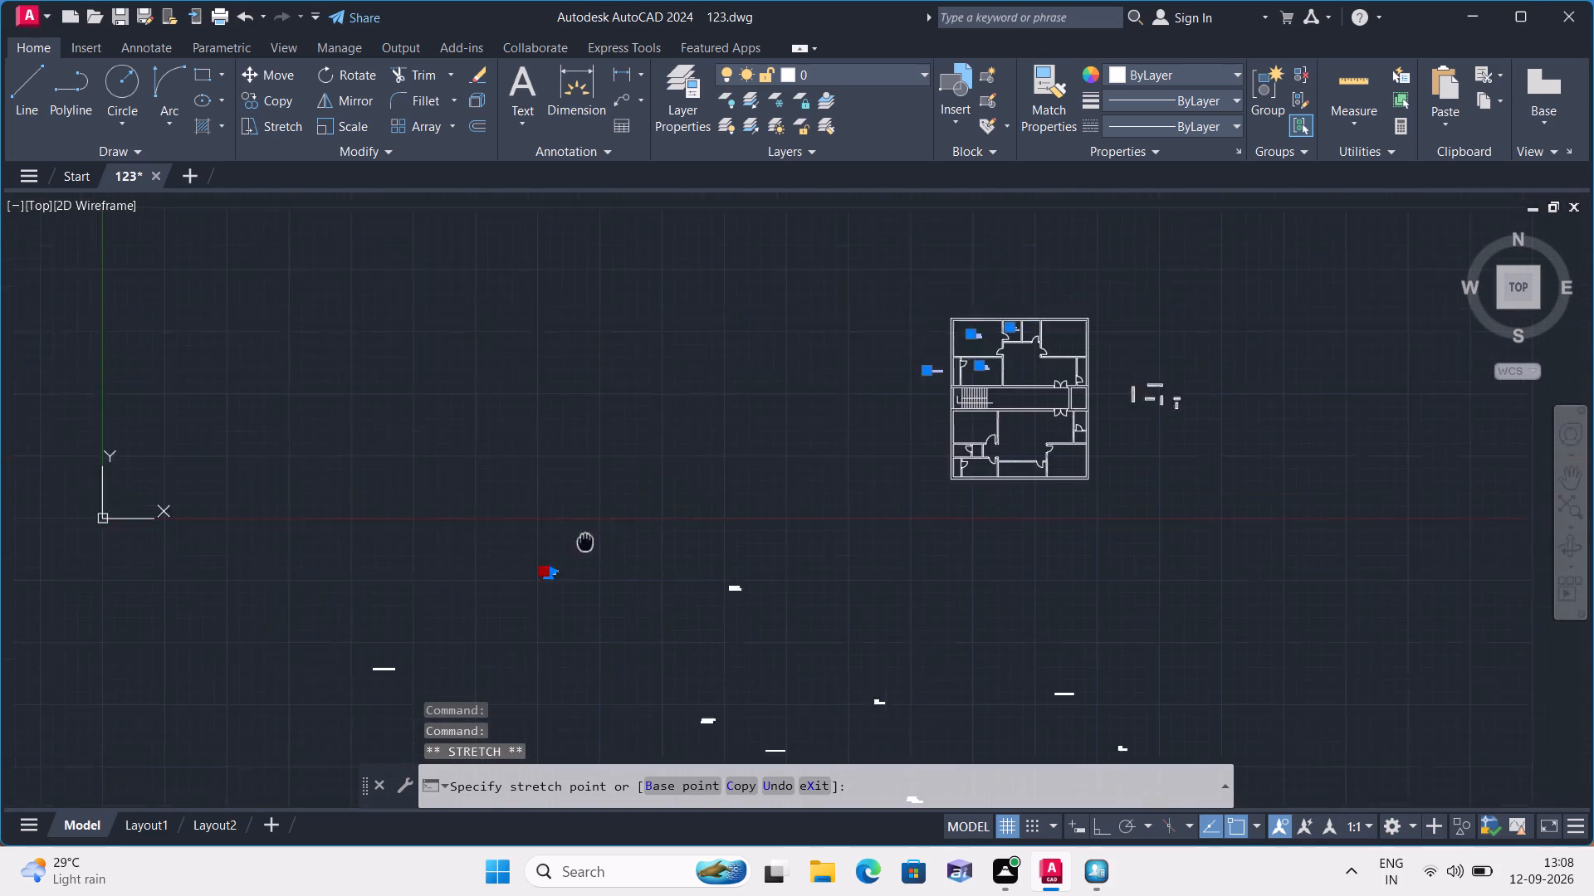
{"action": "middle_click_drag", "start_coordinate": [545, 553], "coordinate": [473, 568]}
{"action": "scroll", "coordinate": [892, 397], "scroll_direction": "up", "scroll_amount": 4}
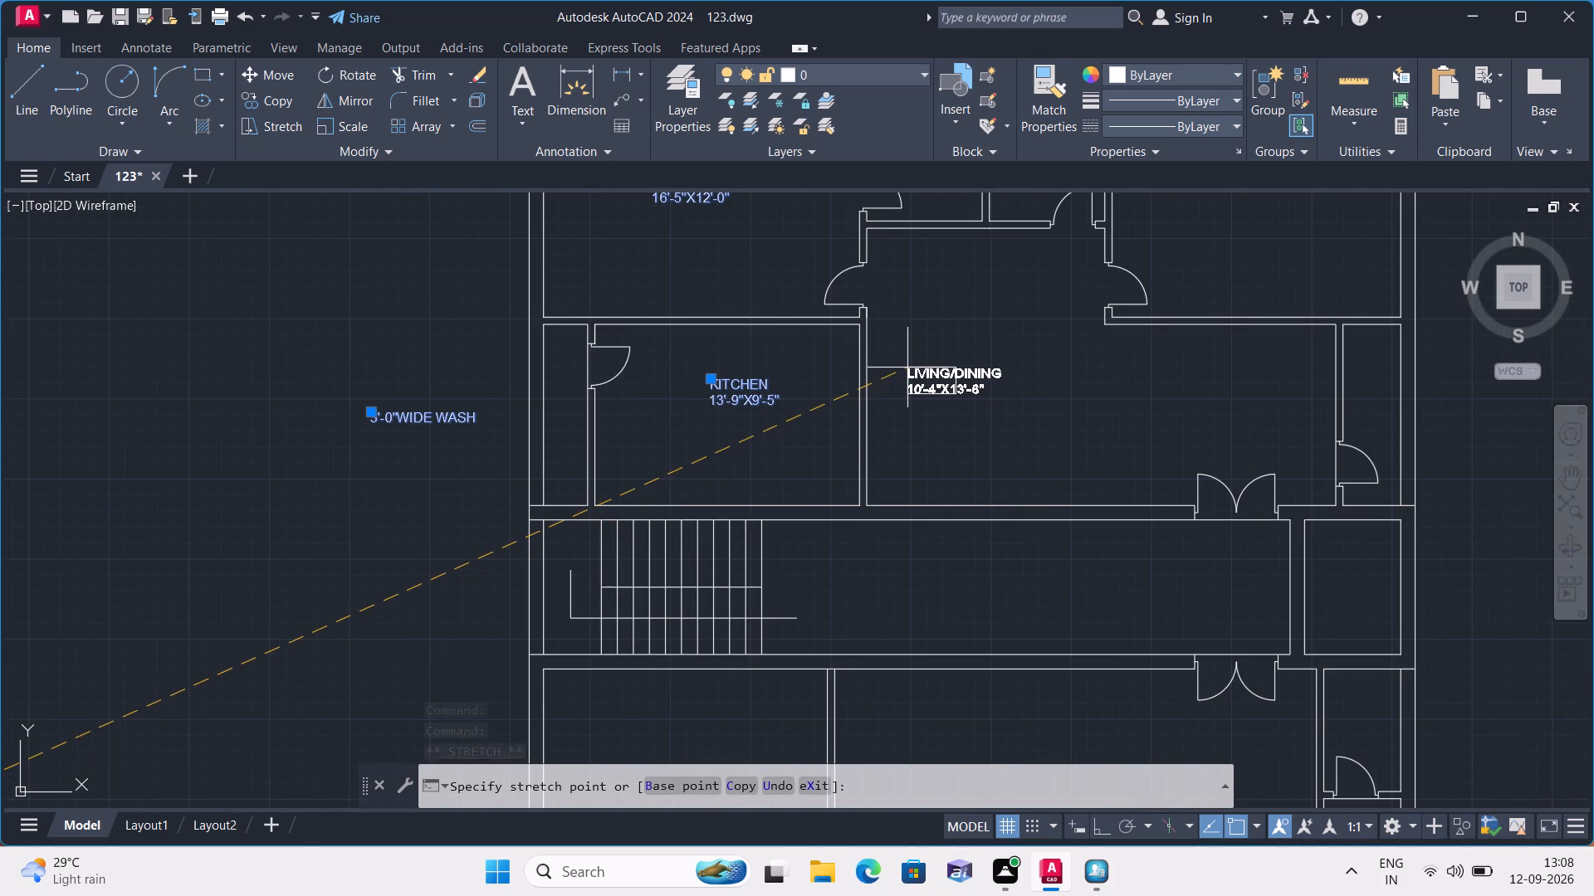
{"action": "left_click", "coordinate": [907, 368]}
Move the 15'-0"X12'-0" BEDROOM label into the upper-right room of the floor plan.
{"action": "scroll", "coordinate": [906, 369], "scroll_direction": "down", "scroll_amount": 3}
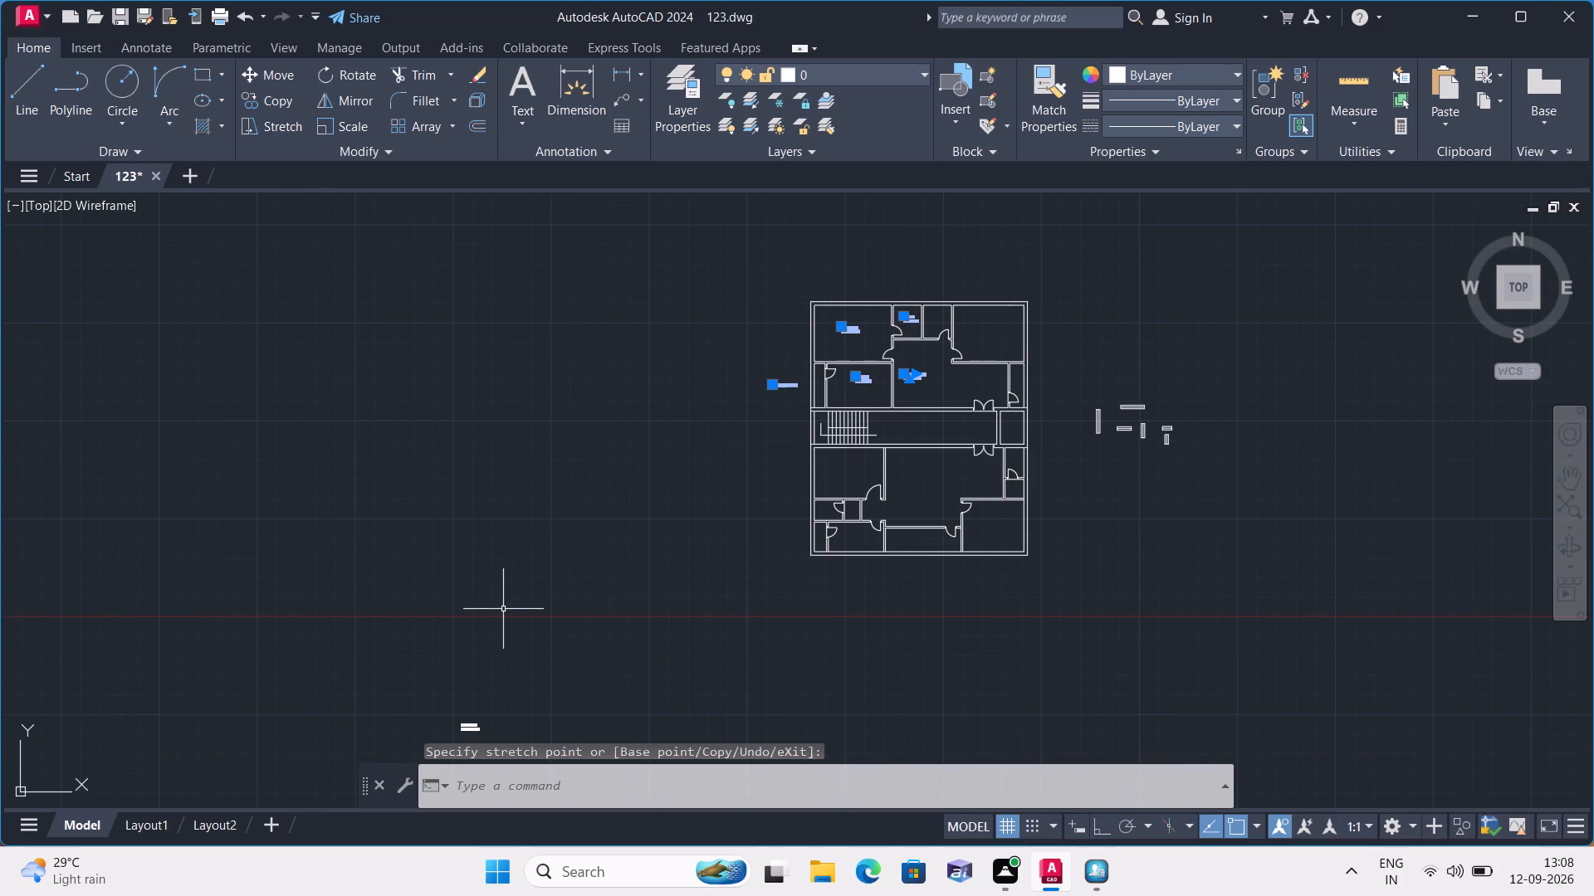
{"action": "middle_click_drag", "start_coordinate": [503, 610], "coordinate": [522, 449]}
{"action": "scroll", "coordinate": [442, 566], "scroll_direction": "up", "scroll_amount": 2}
{"action": "scroll", "coordinate": [511, 557], "scroll_direction": "up", "scroll_amount": 2}
{"action": "left_click", "coordinate": [599, 577]}
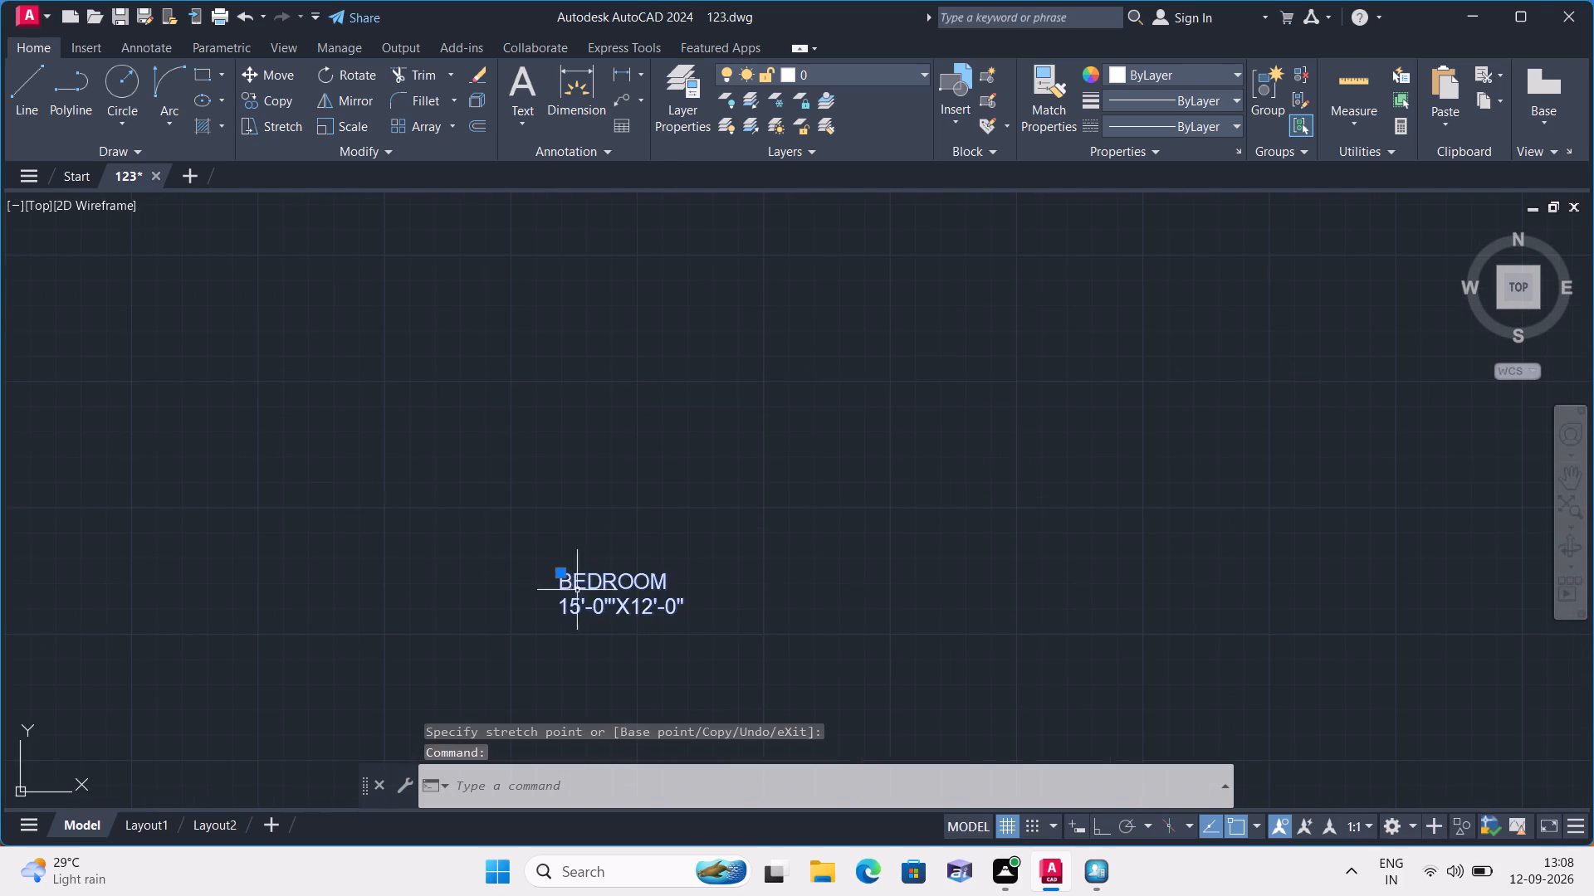
{"action": "left_click", "coordinate": [559, 571]}
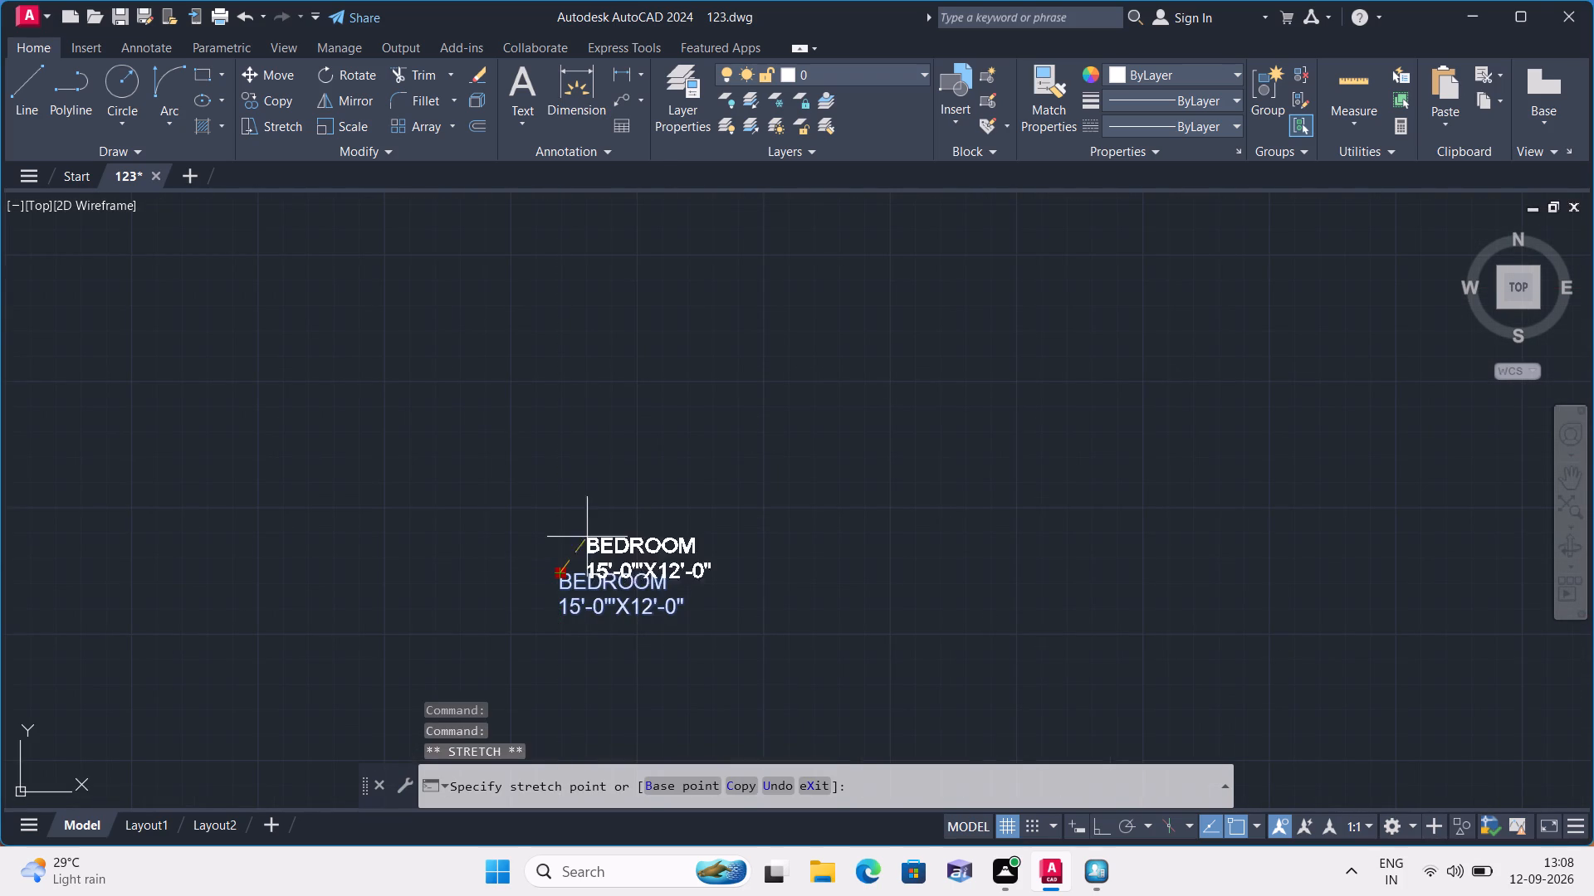
{"action": "scroll", "coordinate": [638, 508], "scroll_direction": "down", "scroll_amount": 3}
{"action": "middle_click_drag", "start_coordinate": [626, 510], "coordinate": [246, 674]}
{"action": "scroll", "coordinate": [246, 670], "scroll_direction": "down", "scroll_amount": 1}
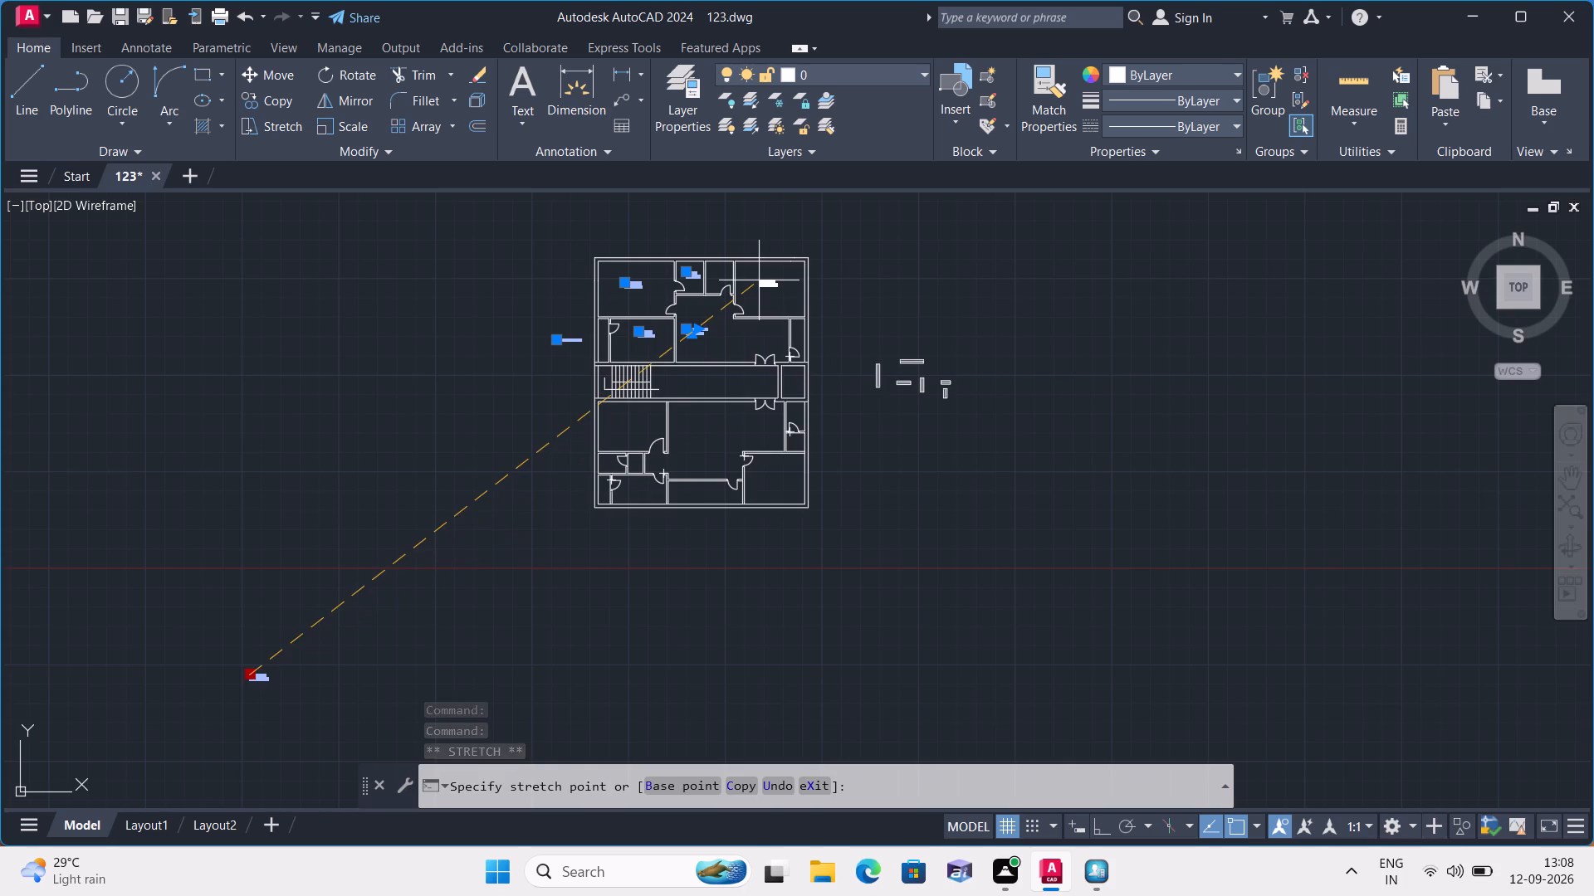
{"action": "left_click", "coordinate": [759, 280]}
Move the 7'-0" WIDE CORRIDOR label into the central corridor, right of the staircase.
{"action": "scroll", "coordinate": [697, 387], "scroll_direction": "down", "scroll_amount": 2}
{"action": "middle_click_drag", "start_coordinate": [516, 499], "coordinate": [524, 434]}
{"action": "scroll", "coordinate": [252, 475], "scroll_direction": "up", "scroll_amount": 2}
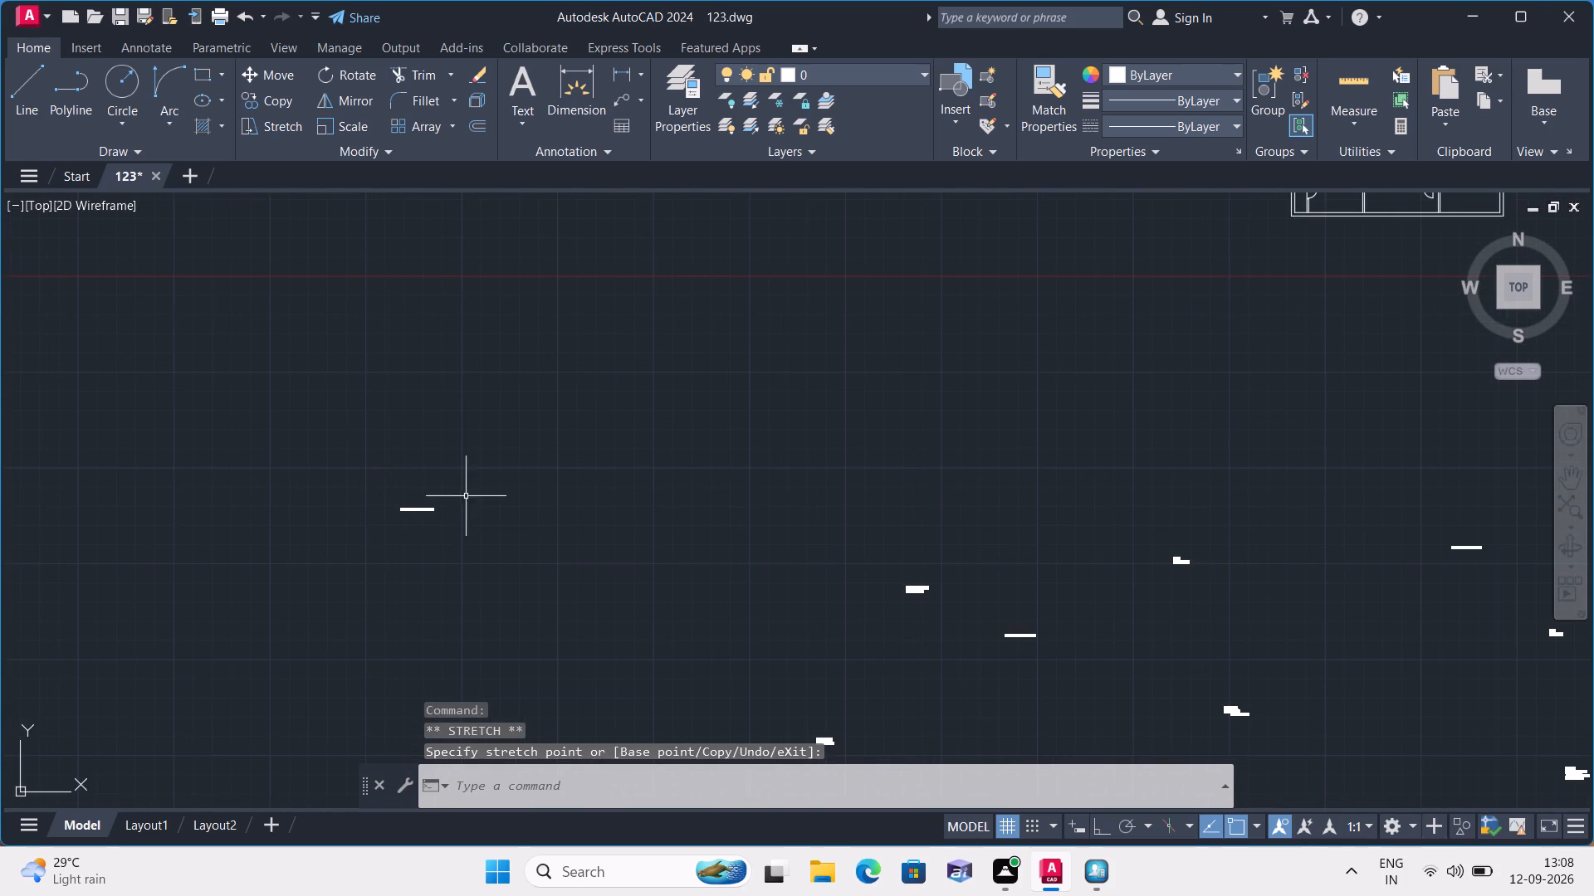
{"action": "scroll", "coordinate": [408, 510], "scroll_direction": "up", "scroll_amount": 3}
{"action": "left_click", "coordinate": [408, 510]}
{"action": "left_click", "coordinate": [365, 509]}
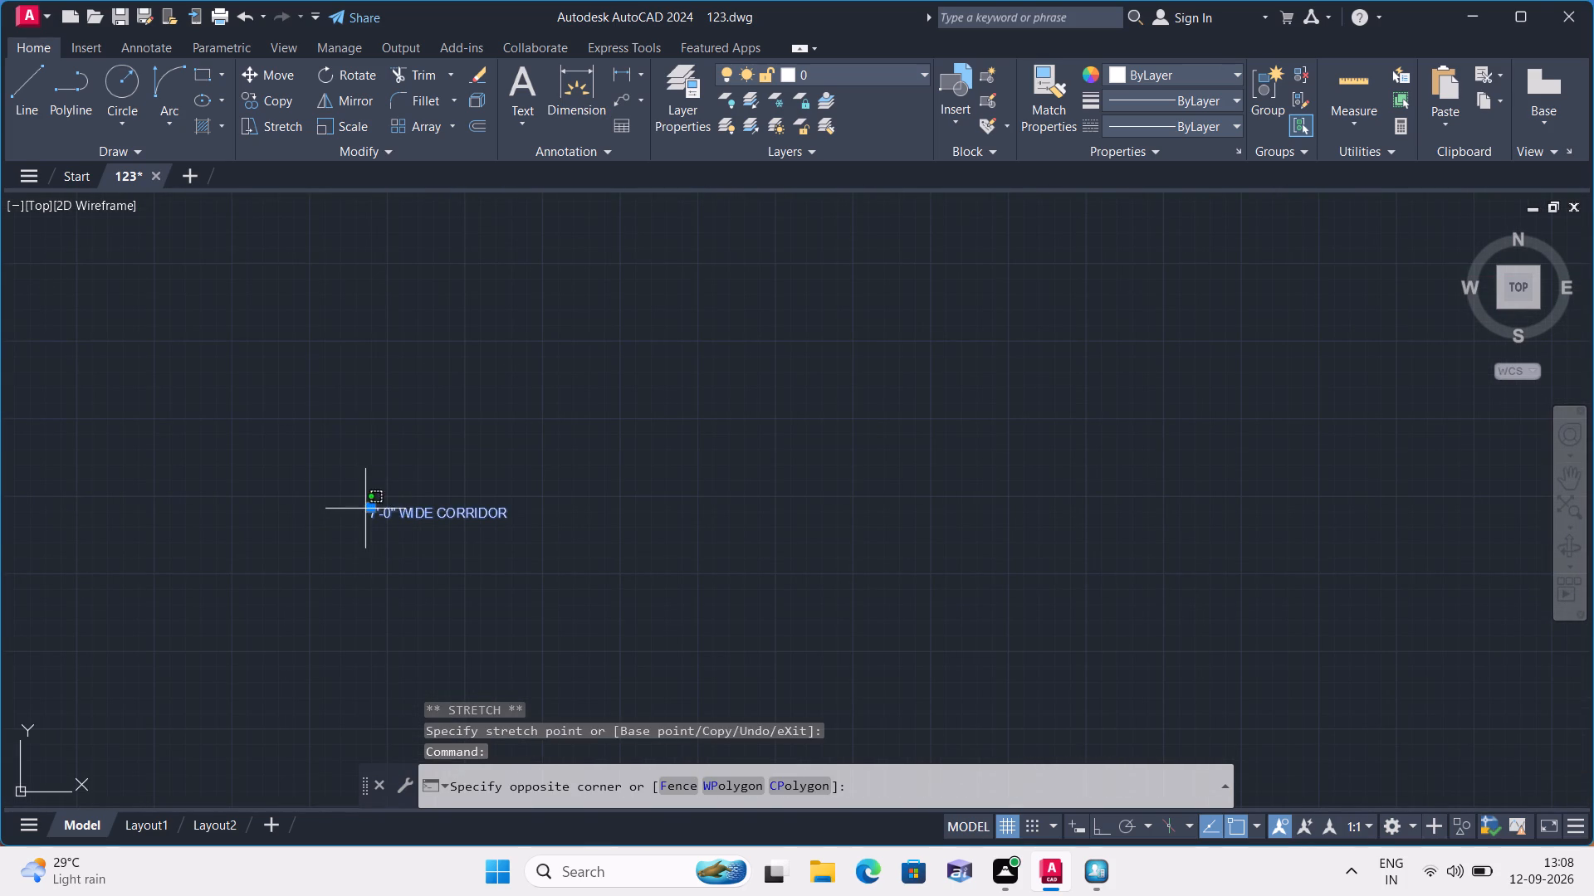
{"action": "left_click", "coordinate": [370, 504]}
{"action": "left_click_drag", "start_coordinate": [370, 504], "coordinate": [472, 484]}
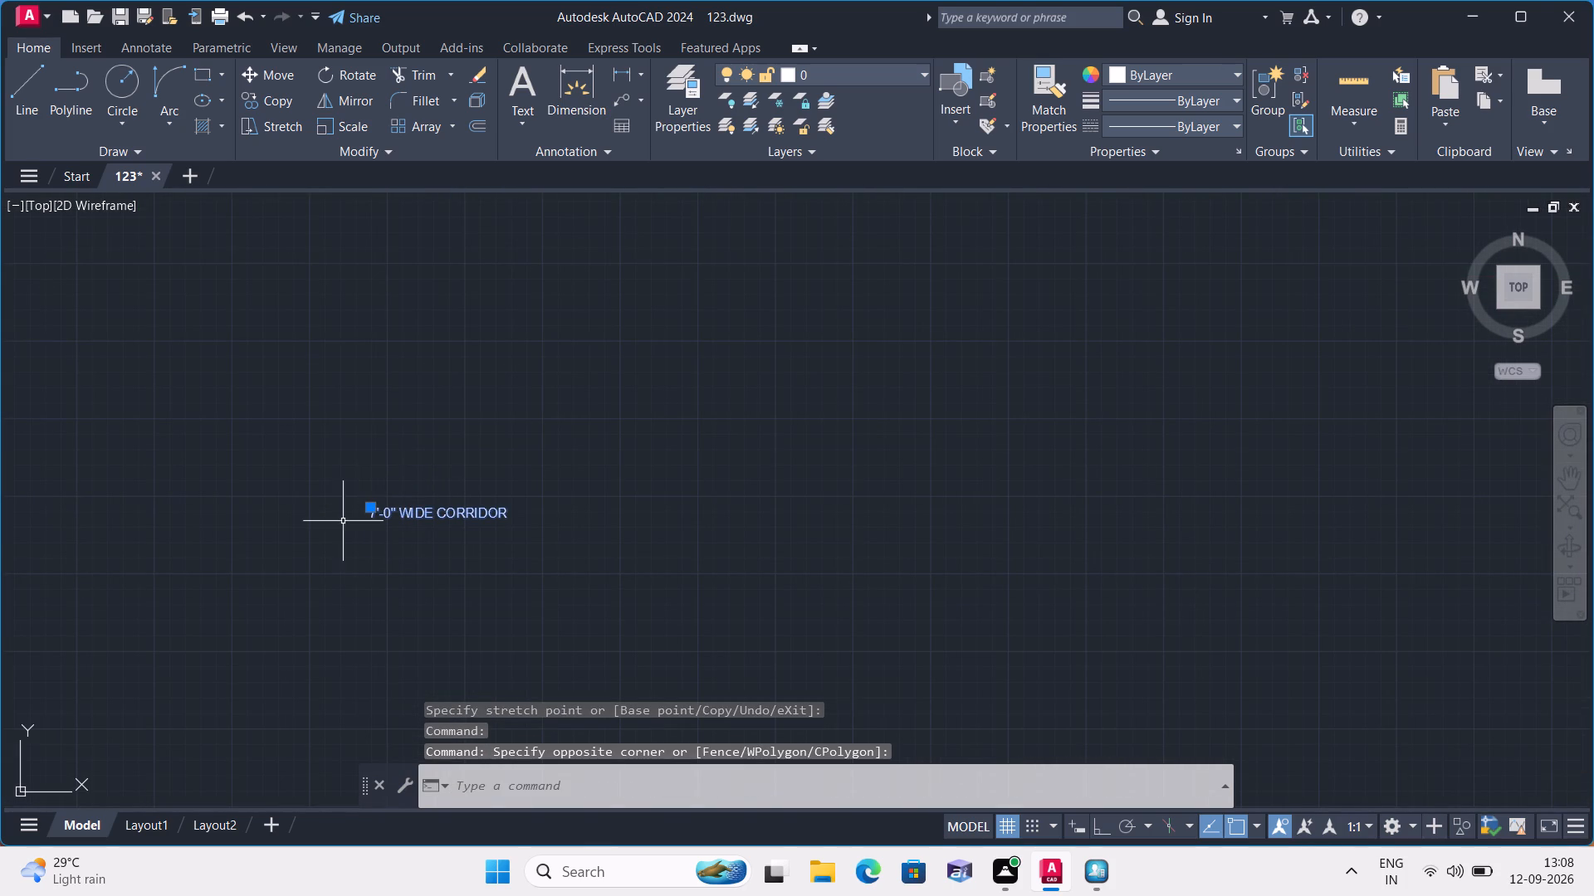
{"action": "left_click", "coordinate": [373, 495]}
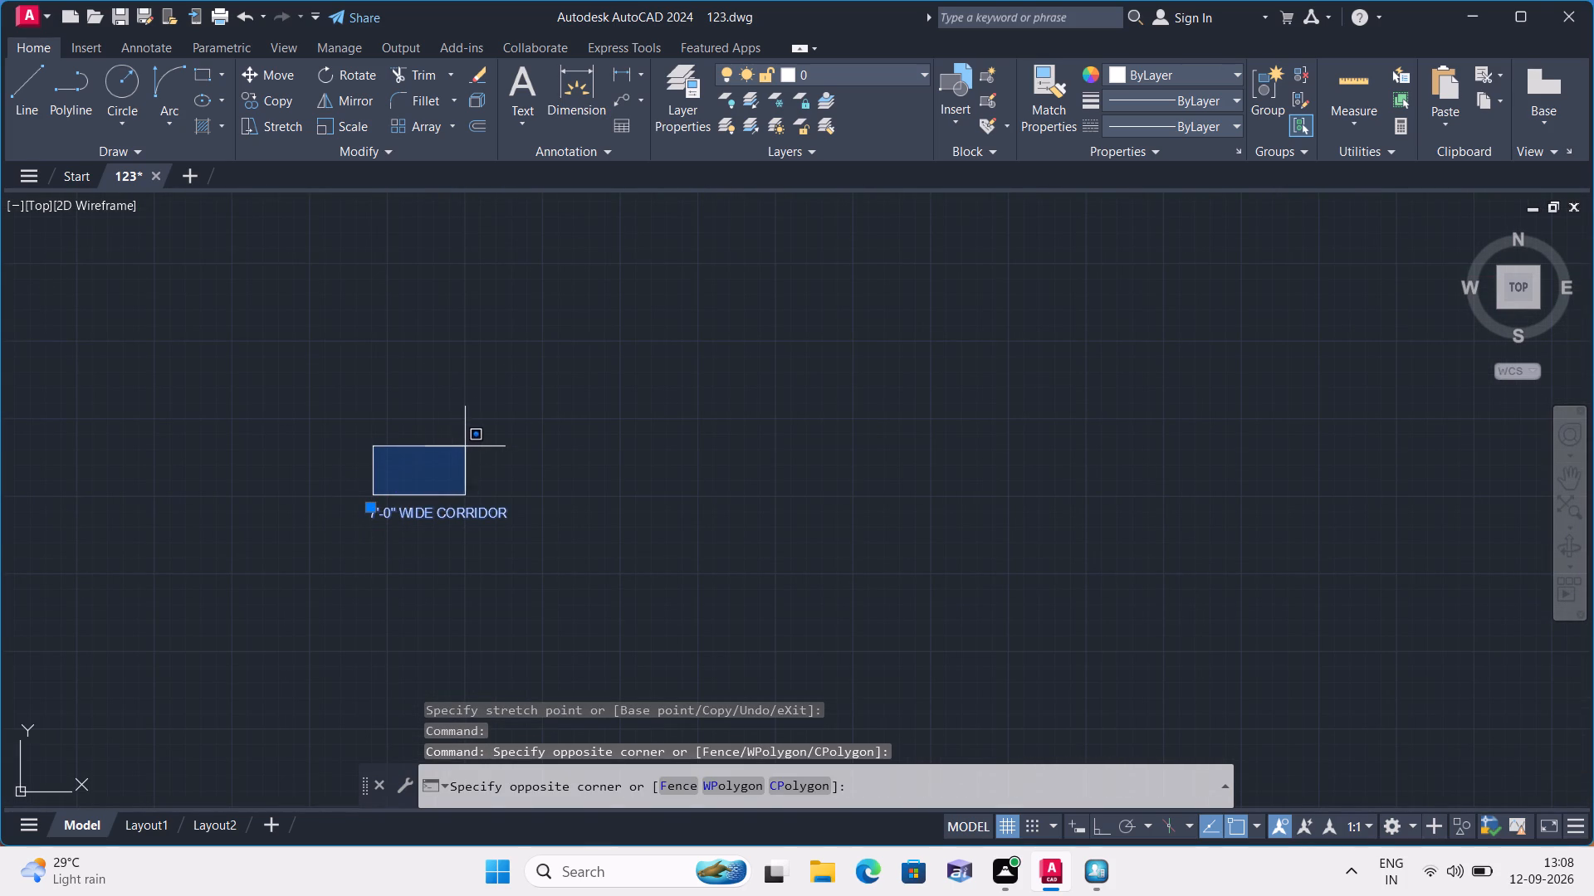
{"action": "left_click", "coordinate": [471, 441]}
{"action": "left_click", "coordinate": [363, 505]}
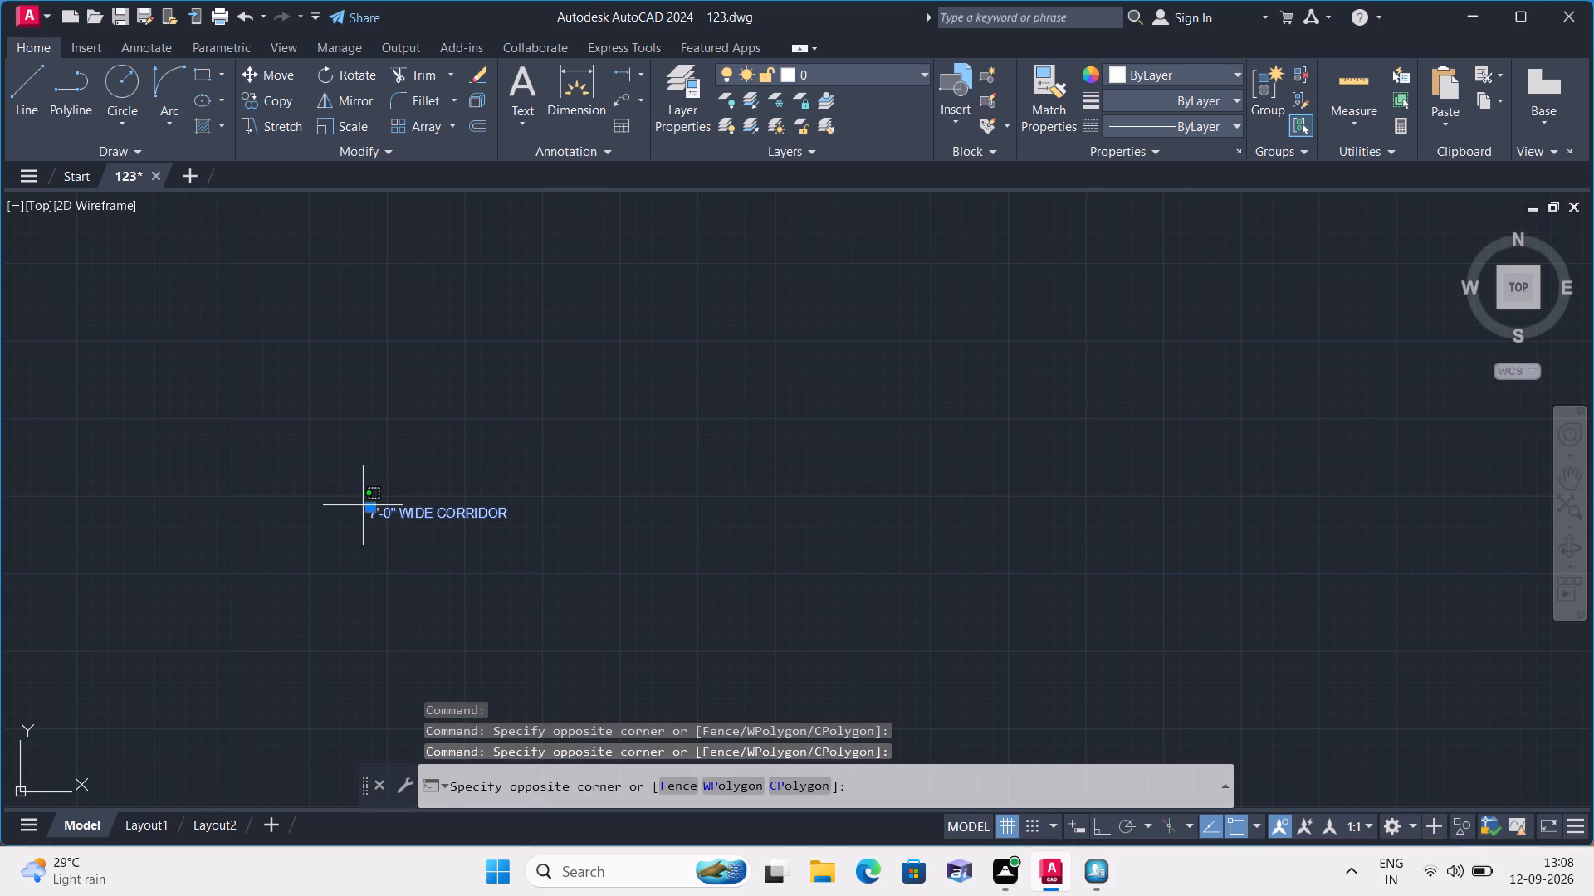
{"action": "left_click", "coordinate": [369, 509]}
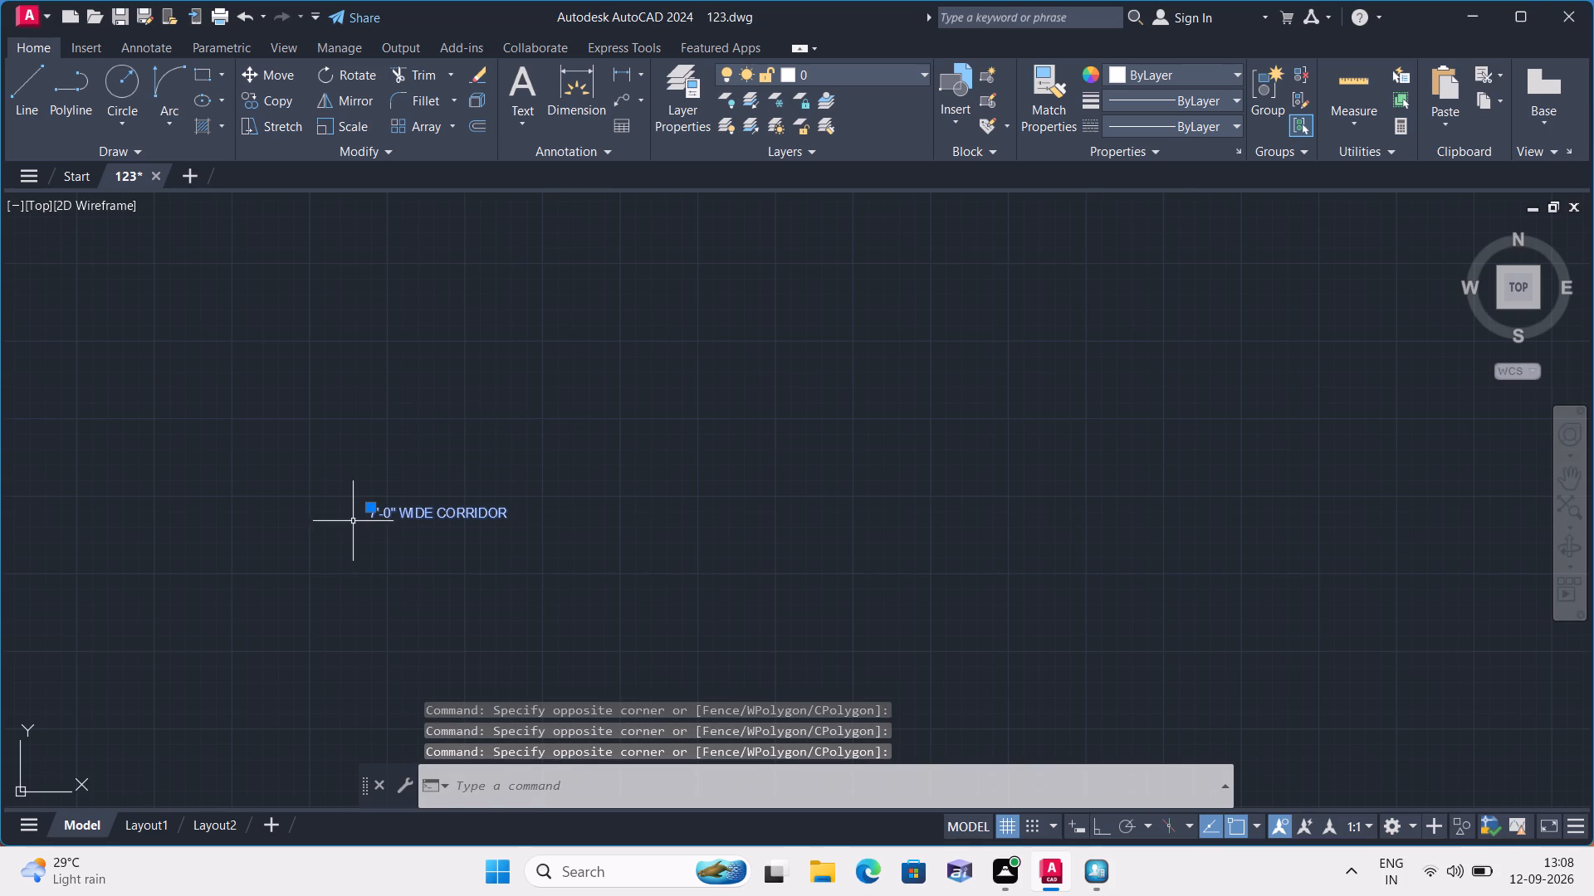
{"action": "left_click", "coordinate": [373, 508]}
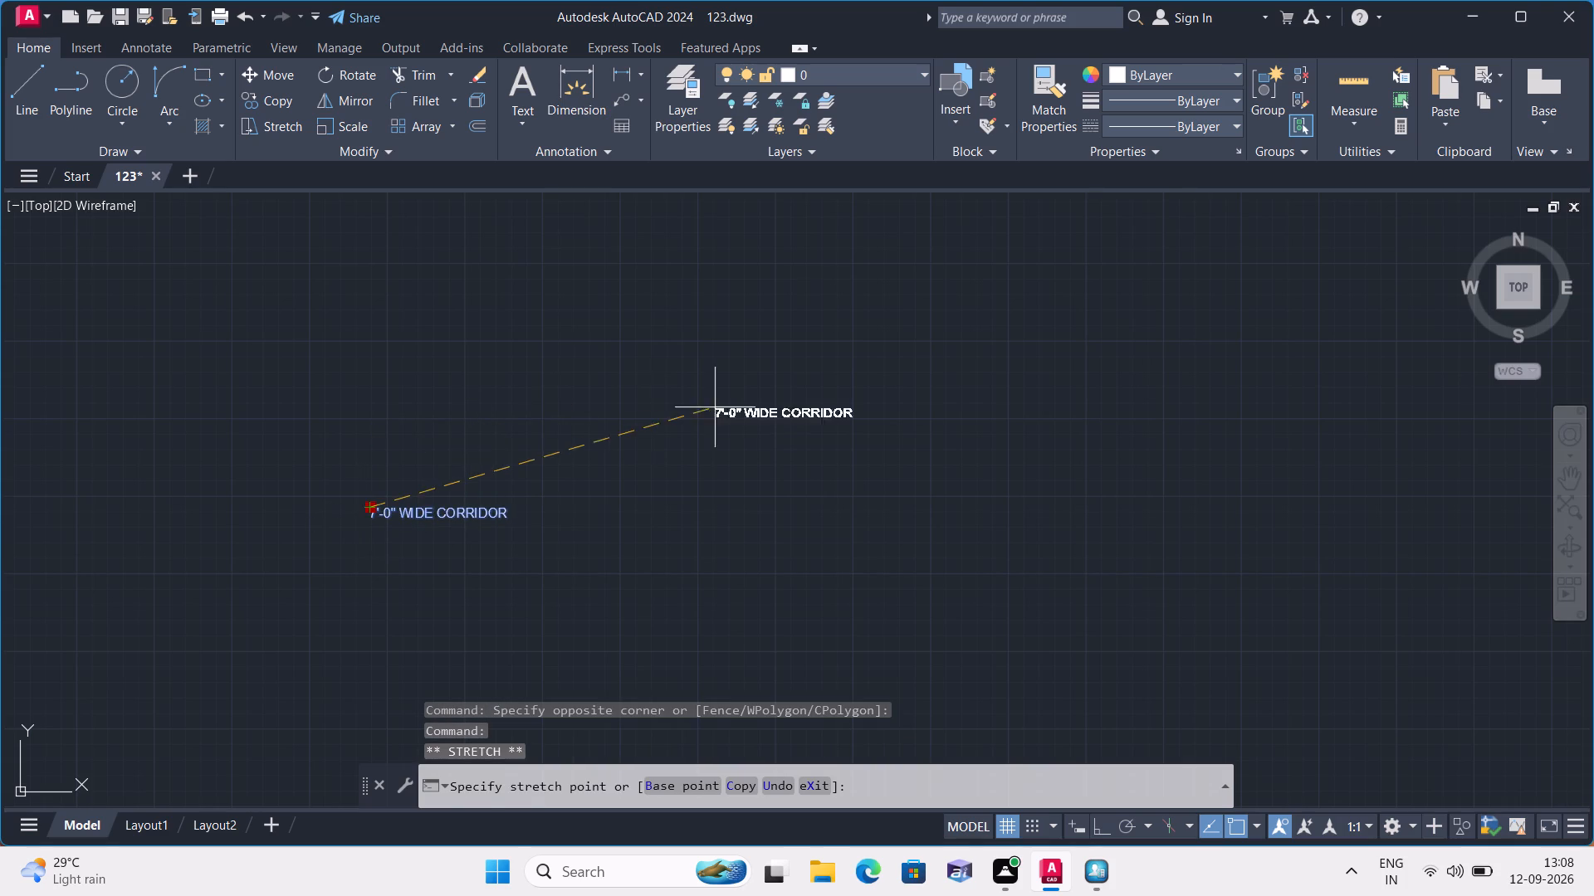
{"action": "scroll", "coordinate": [732, 404], "scroll_direction": "down", "scroll_amount": 4}
{"action": "middle_click_drag", "start_coordinate": [716, 404], "coordinate": [659, 436]}
{"action": "scroll", "coordinate": [716, 404], "scroll_direction": "down", "scroll_amount": 2}
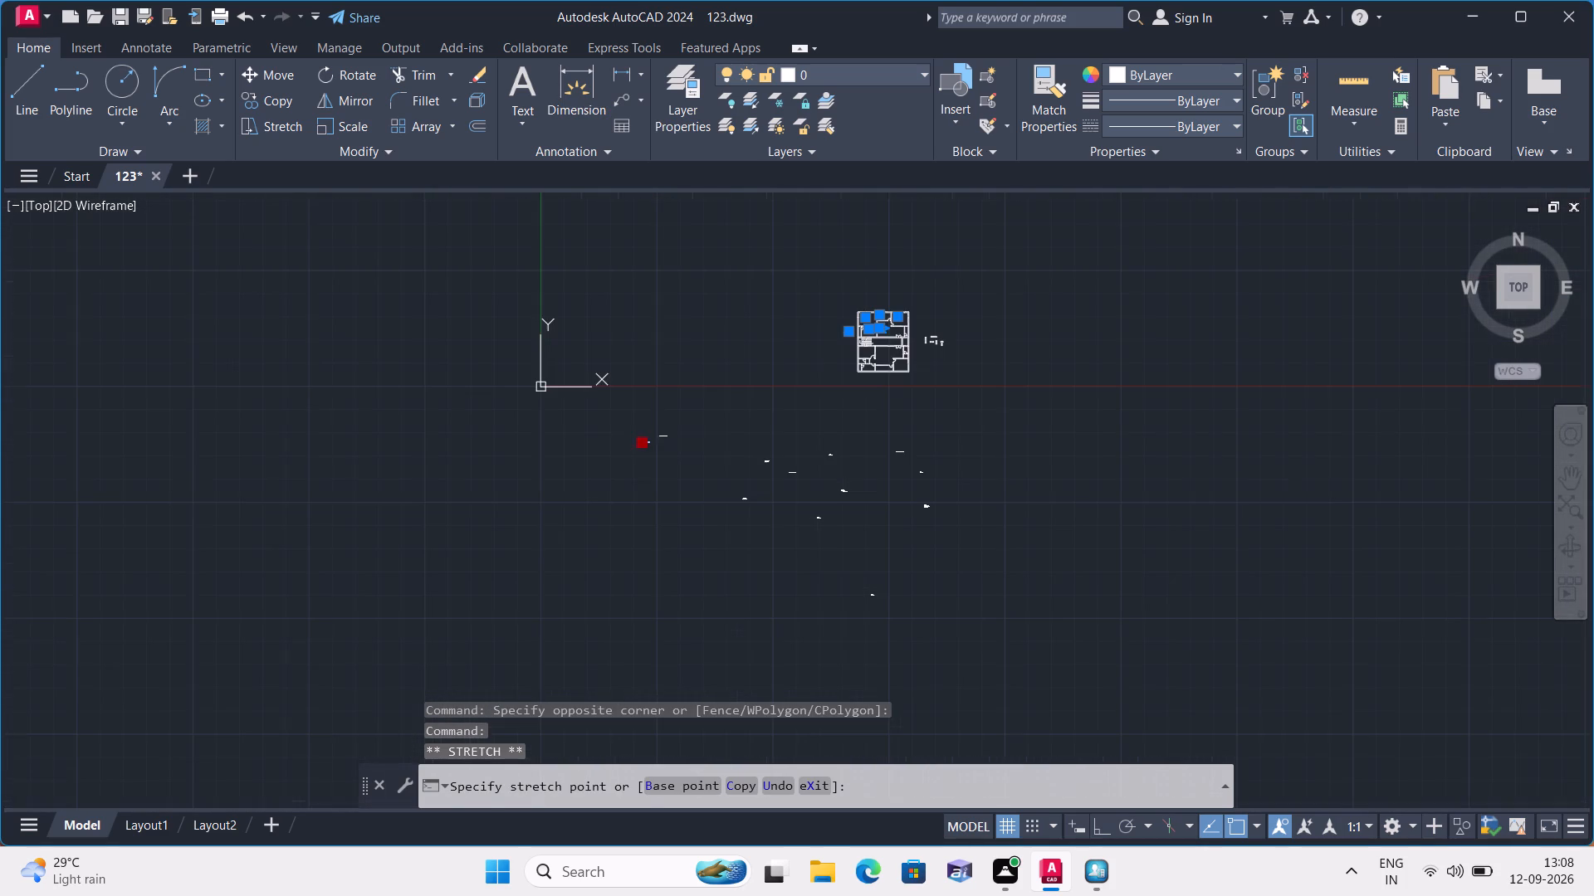
{"action": "scroll", "coordinate": [850, 350], "scroll_direction": "up", "scroll_amount": 3}
{"action": "scroll", "coordinate": [929, 319], "scroll_direction": "up", "scroll_amount": 2}
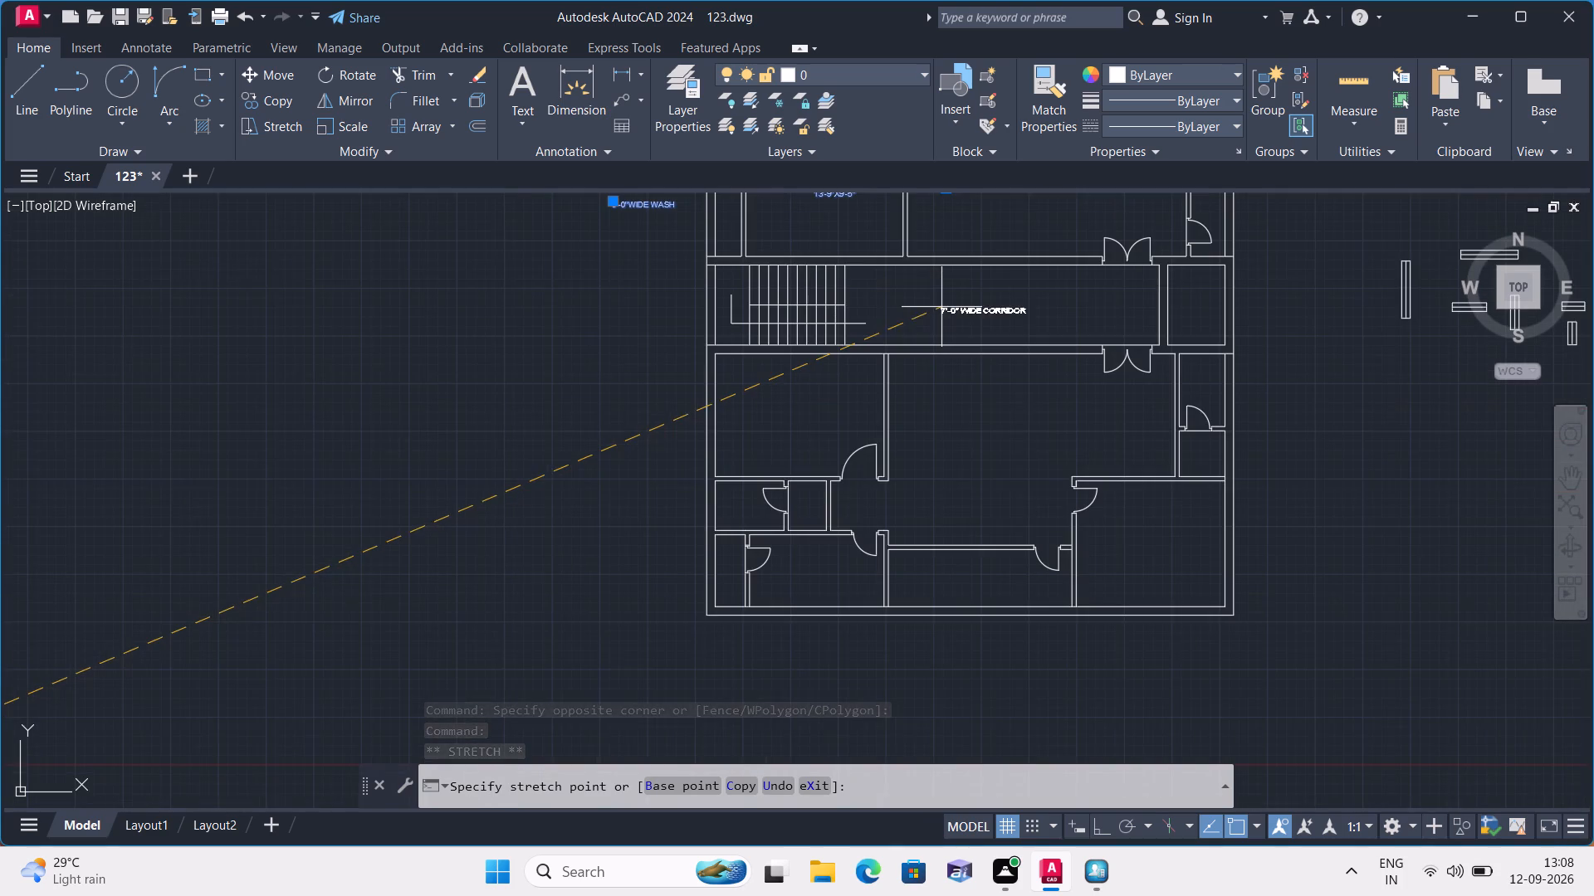
{"action": "left_click", "coordinate": [941, 307]}
Move the duplicate 10'-4"X13'-6" LIVING/DINING label outside the plan's left wall, beside the staircase and below the wash label.
{"action": "scroll", "coordinate": [680, 535], "scroll_direction": "down", "scroll_amount": 3}
{"action": "scroll", "coordinate": [574, 623], "scroll_direction": "down", "scroll_amount": 1}
{"action": "middle_click_drag", "start_coordinate": [563, 626], "coordinate": [466, 444]}
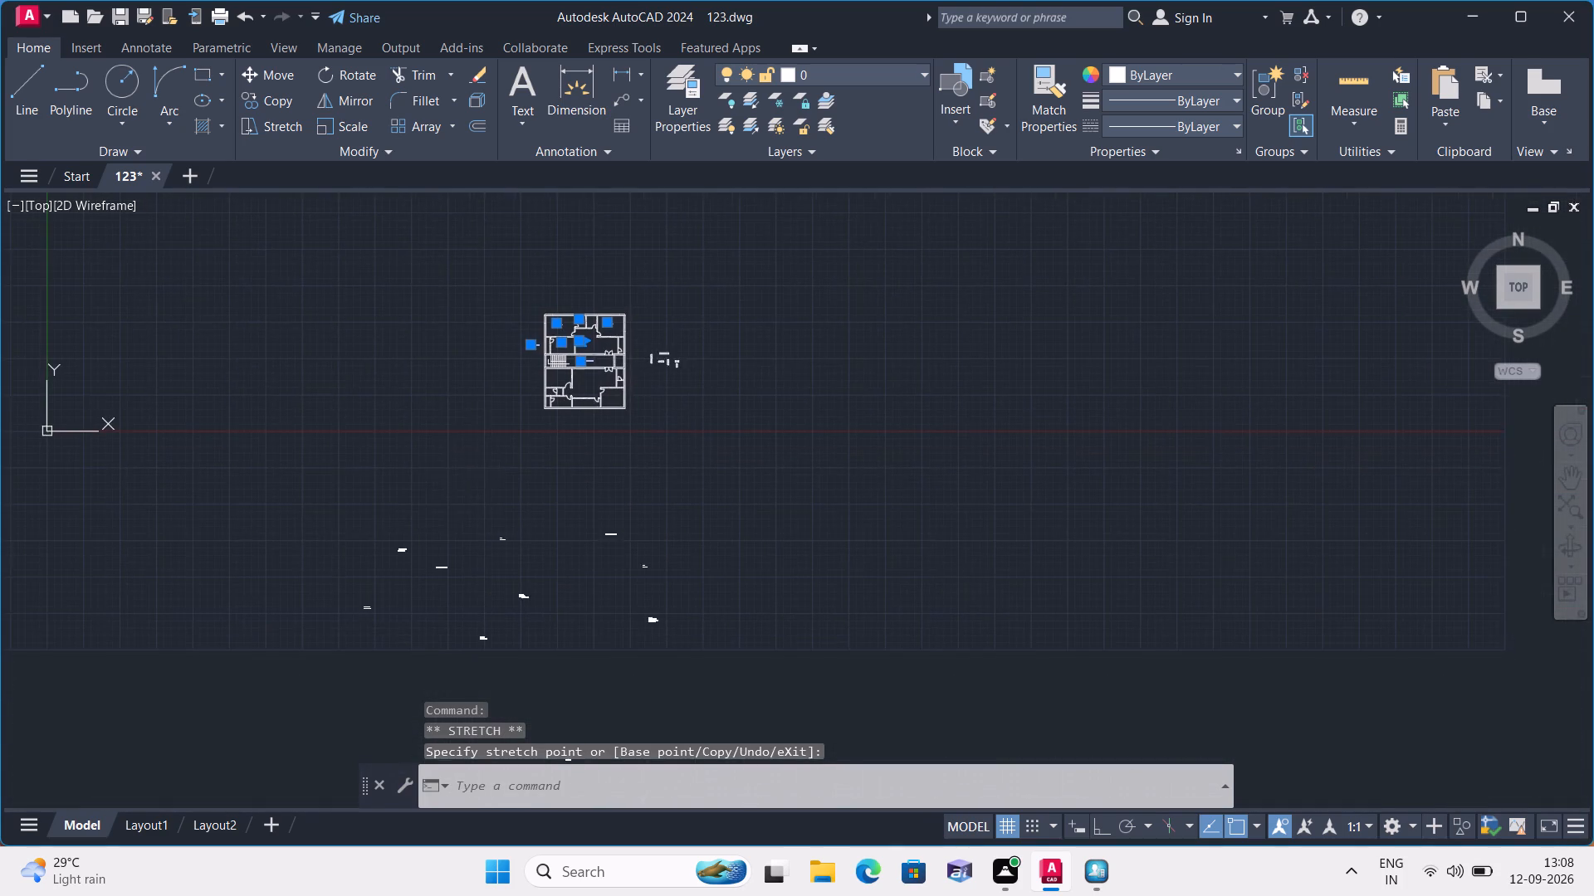
{"action": "scroll", "coordinate": [420, 551], "scroll_direction": "up", "scroll_amount": 4}
{"action": "left_click", "coordinate": [310, 523]}
{"action": "left_click", "coordinate": [296, 509]}
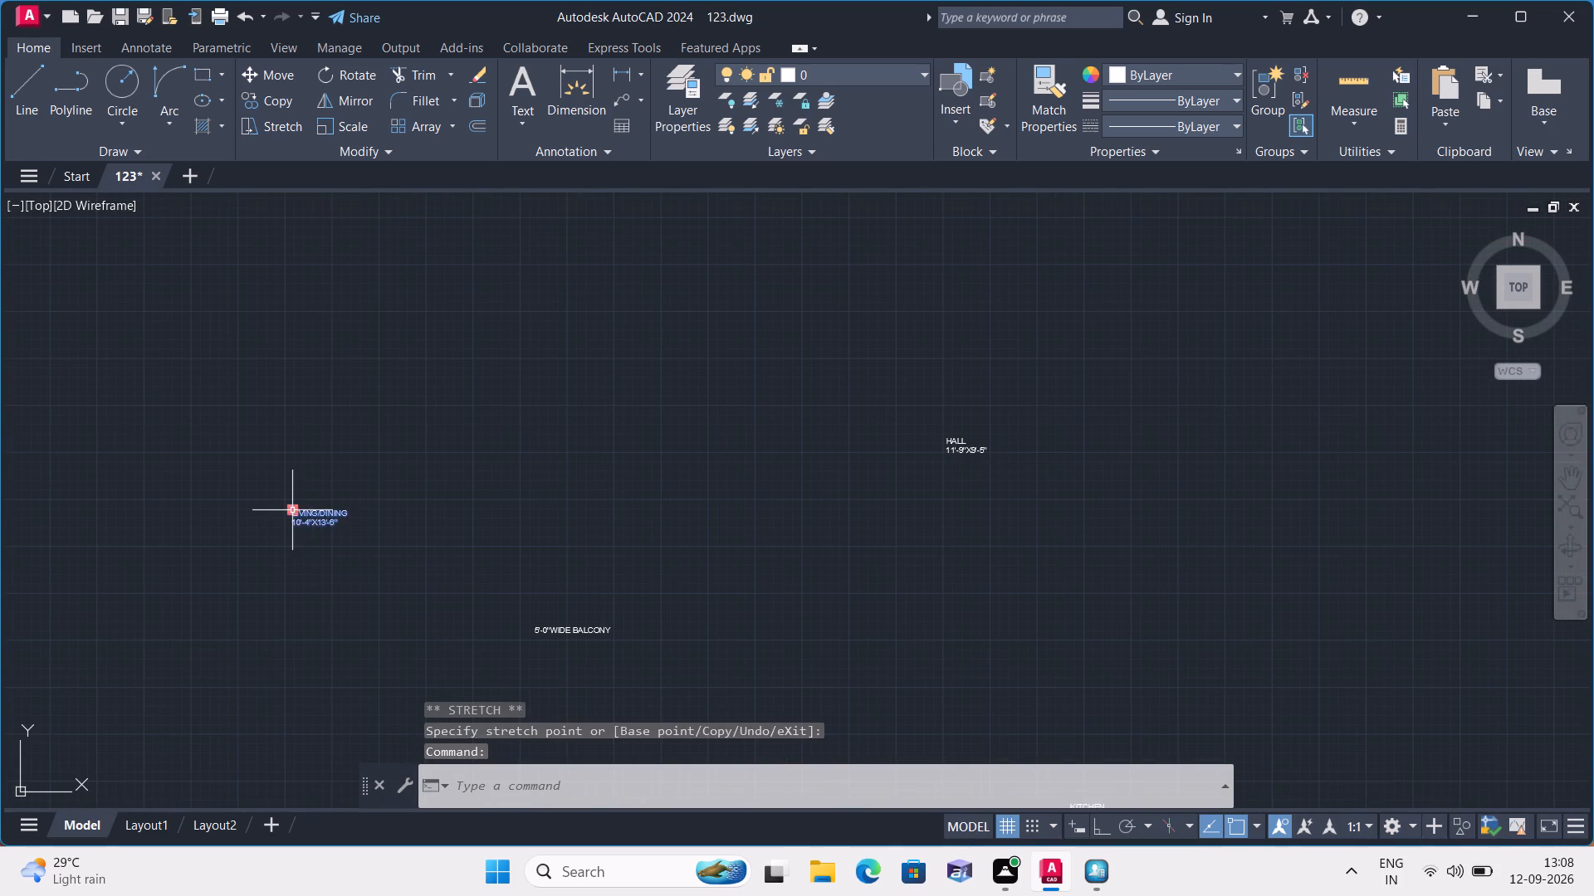
{"action": "scroll", "coordinate": [494, 399], "scroll_direction": "down", "scroll_amount": 3}
{"action": "middle_click_drag", "start_coordinate": [494, 397], "coordinate": [495, 397]}
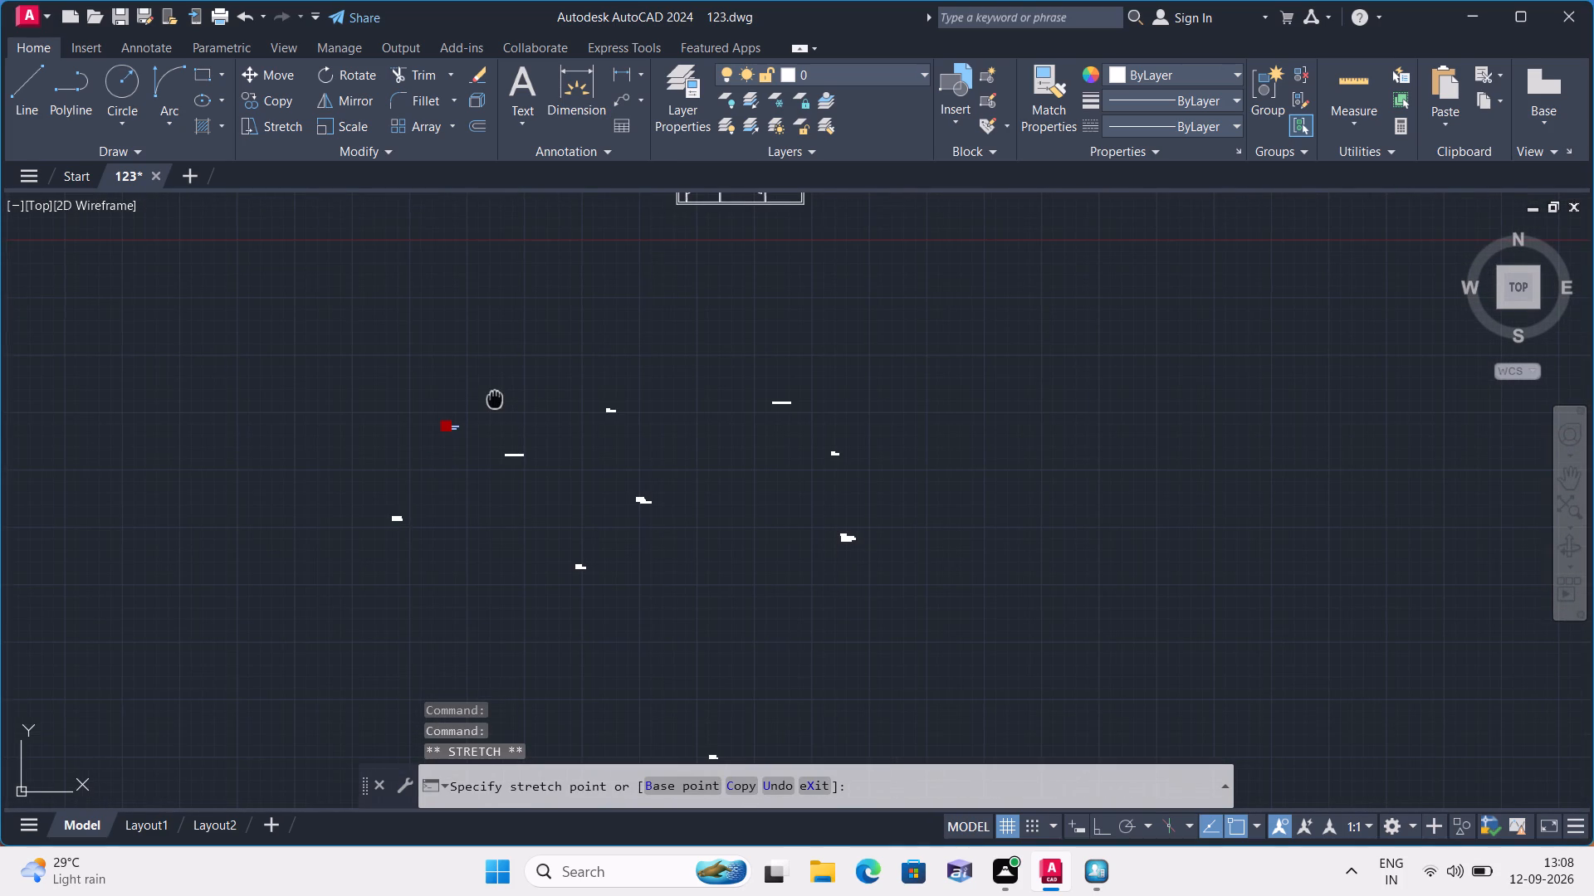
{"action": "middle_click_drag", "start_coordinate": [495, 397], "coordinate": [484, 457]}
{"action": "scroll", "coordinate": [481, 536], "scroll_direction": "down", "scroll_amount": 1}
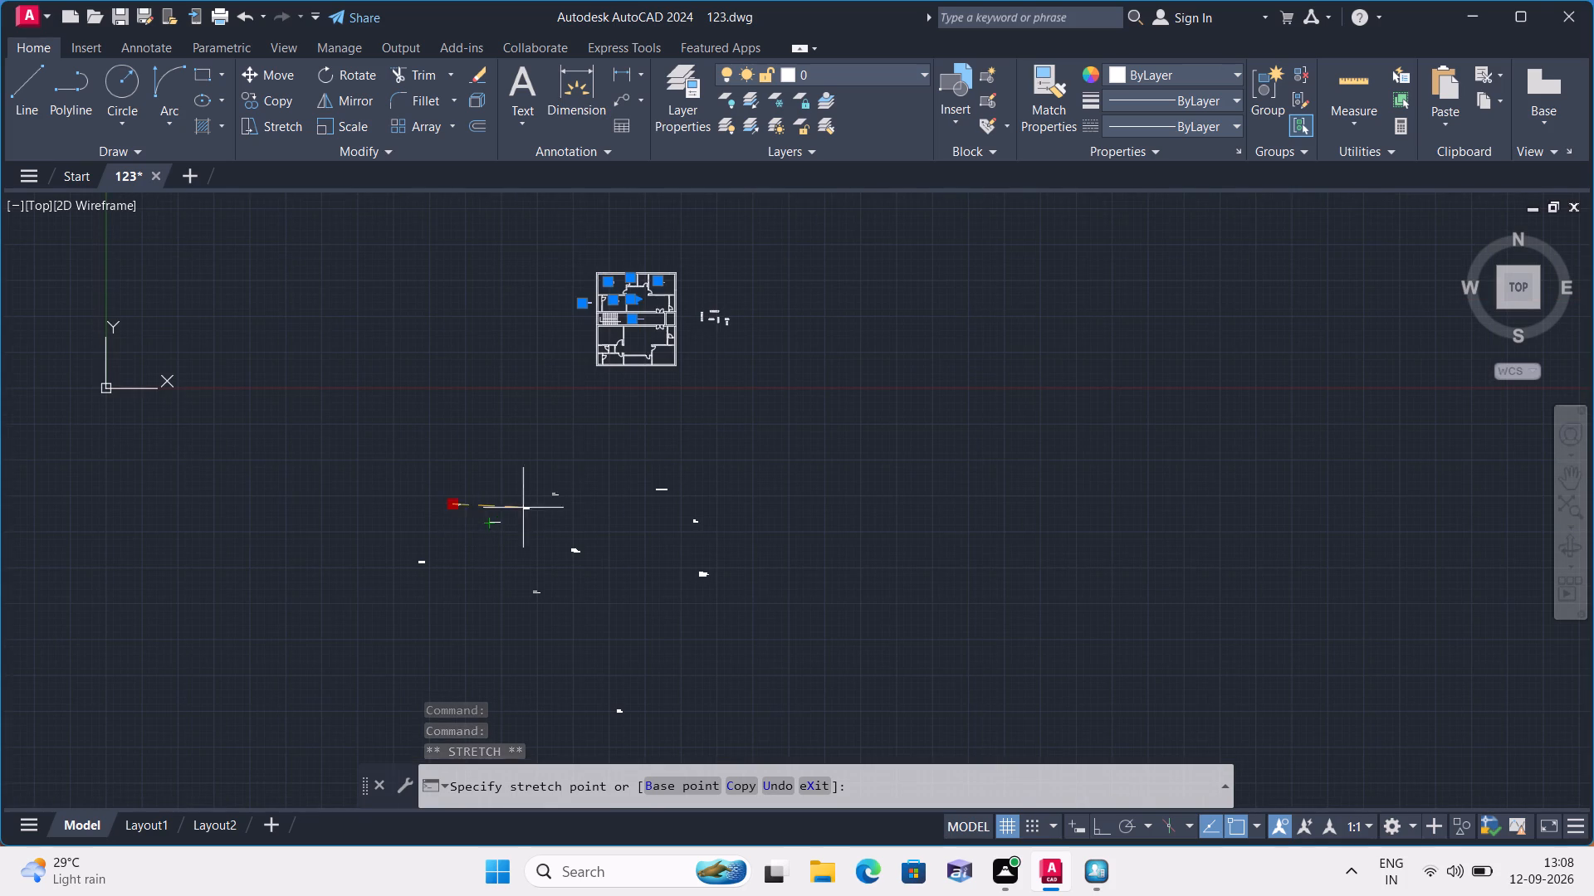
{"action": "scroll", "coordinate": [604, 328], "scroll_direction": "up", "scroll_amount": 6}
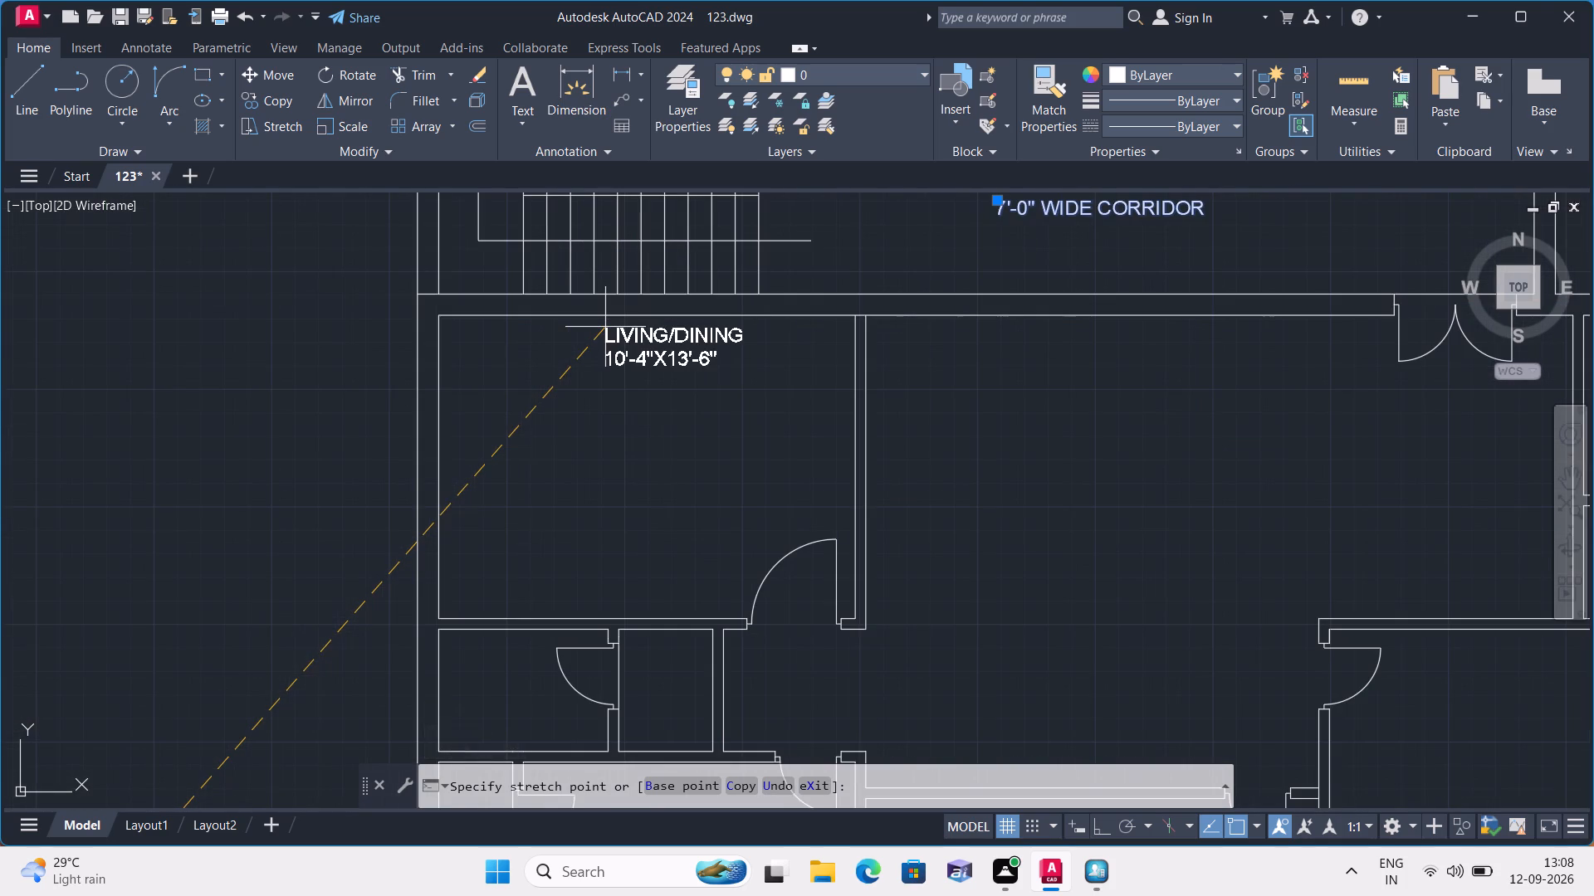
{"action": "scroll", "coordinate": [605, 327], "scroll_direction": "down", "scroll_amount": 2}
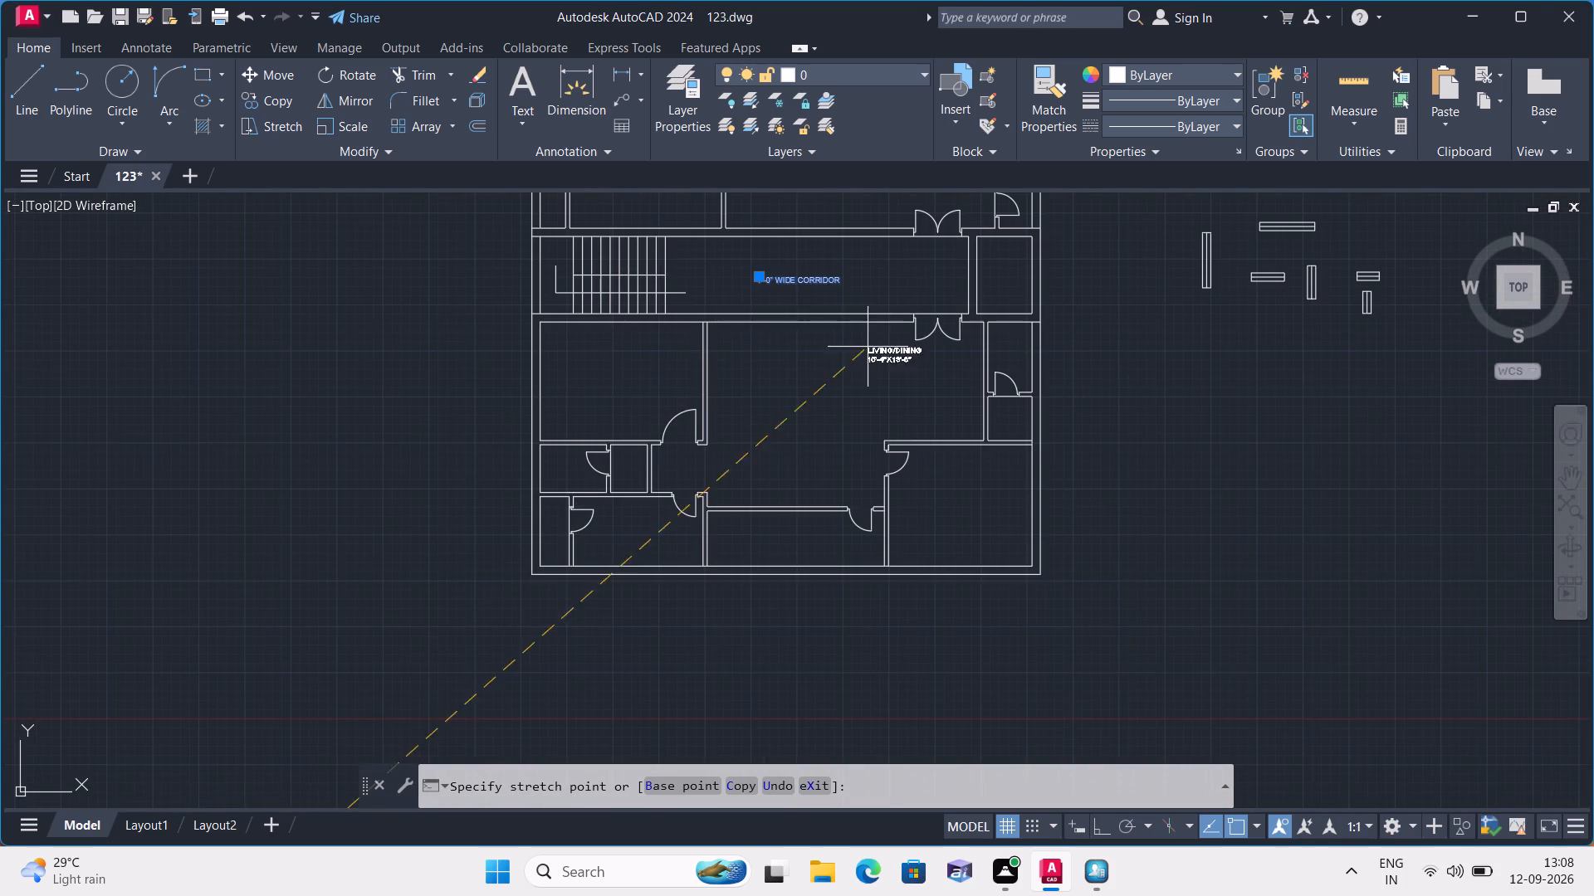
{"action": "middle_click_drag", "start_coordinate": [814, 309], "coordinate": [819, 396]}
{"action": "scroll", "coordinate": [768, 312], "scroll_direction": "up", "scroll_amount": 1}
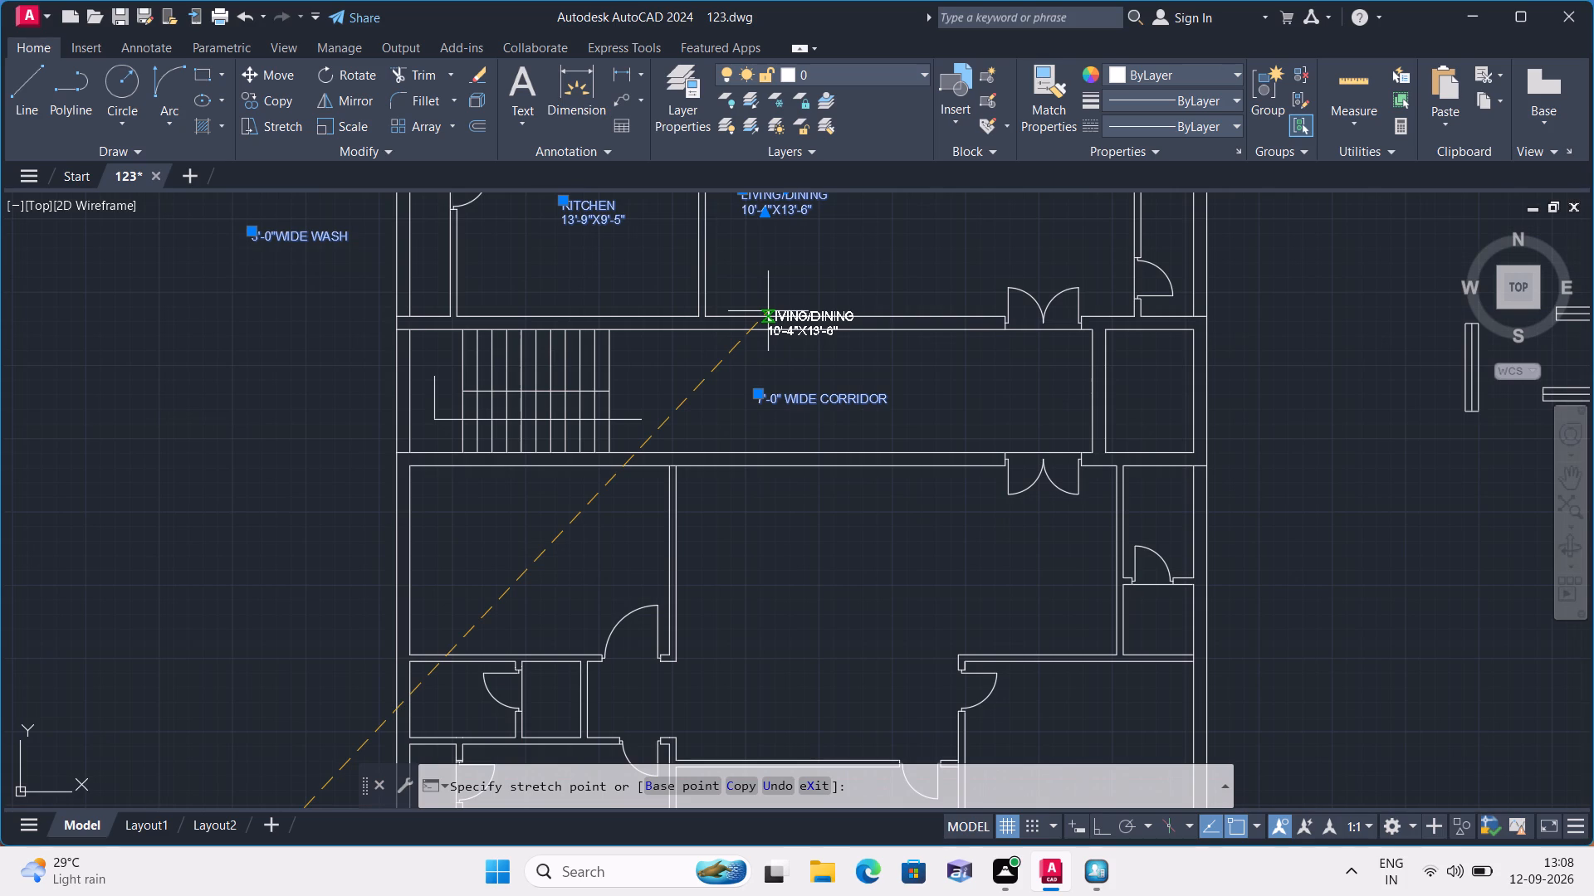
{"action": "scroll", "coordinate": [768, 311], "scroll_direction": "down", "scroll_amount": 1}
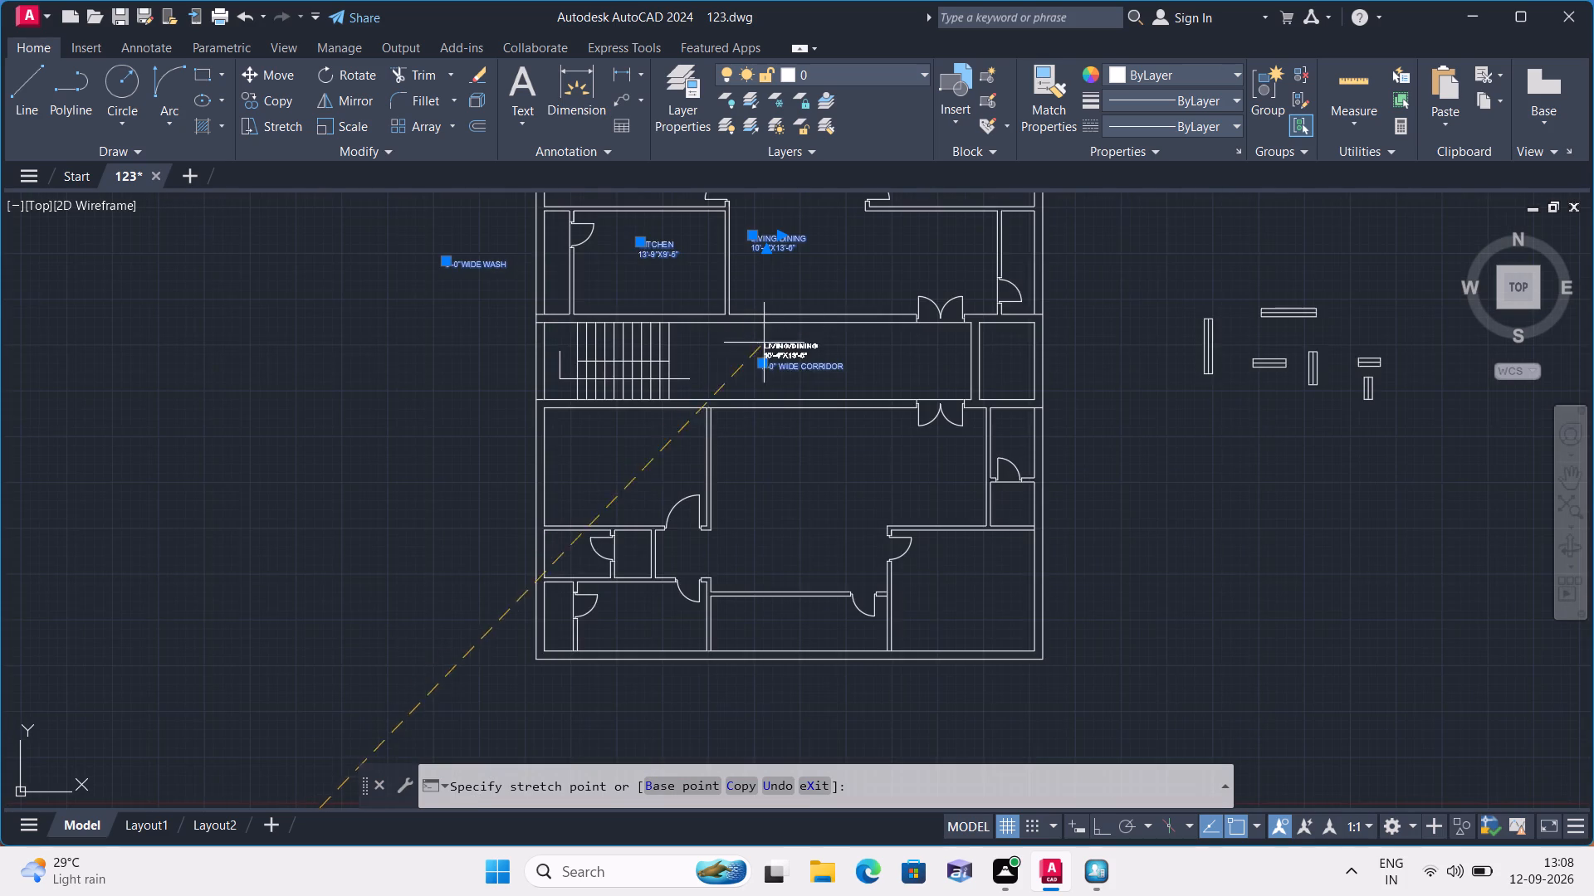
{"action": "scroll", "coordinate": [647, 436], "scroll_direction": "up", "scroll_amount": 1}
{"action": "left_click", "coordinate": [334, 314]}
Move the 11'-9"X9'-5" HALL label into the open area right of the LIVING/DINING label, above the corridor's upper double door.
{"action": "scroll", "coordinate": [343, 519], "scroll_direction": "down", "scroll_amount": 4}
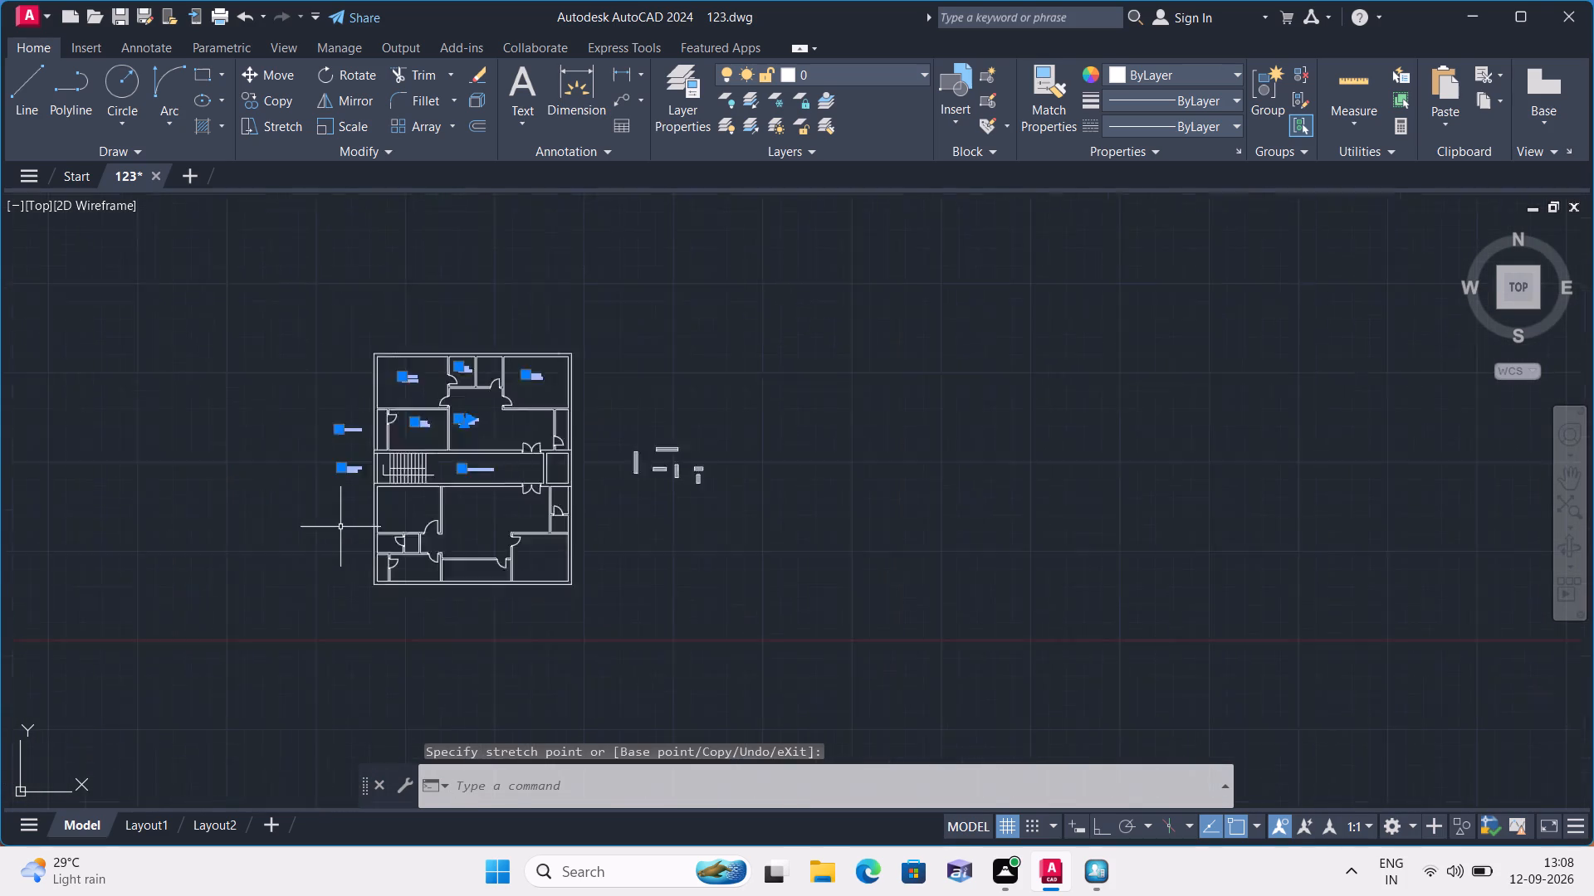
{"action": "middle_click_drag", "start_coordinate": [257, 577], "coordinate": [358, 436]}
{"action": "scroll", "coordinate": [249, 631], "scroll_direction": "up", "scroll_amount": 4}
{"action": "scroll", "coordinate": [471, 673], "scroll_direction": "down", "scroll_amount": 1}
{"action": "middle_click_drag", "start_coordinate": [471, 673], "coordinate": [420, 426]}
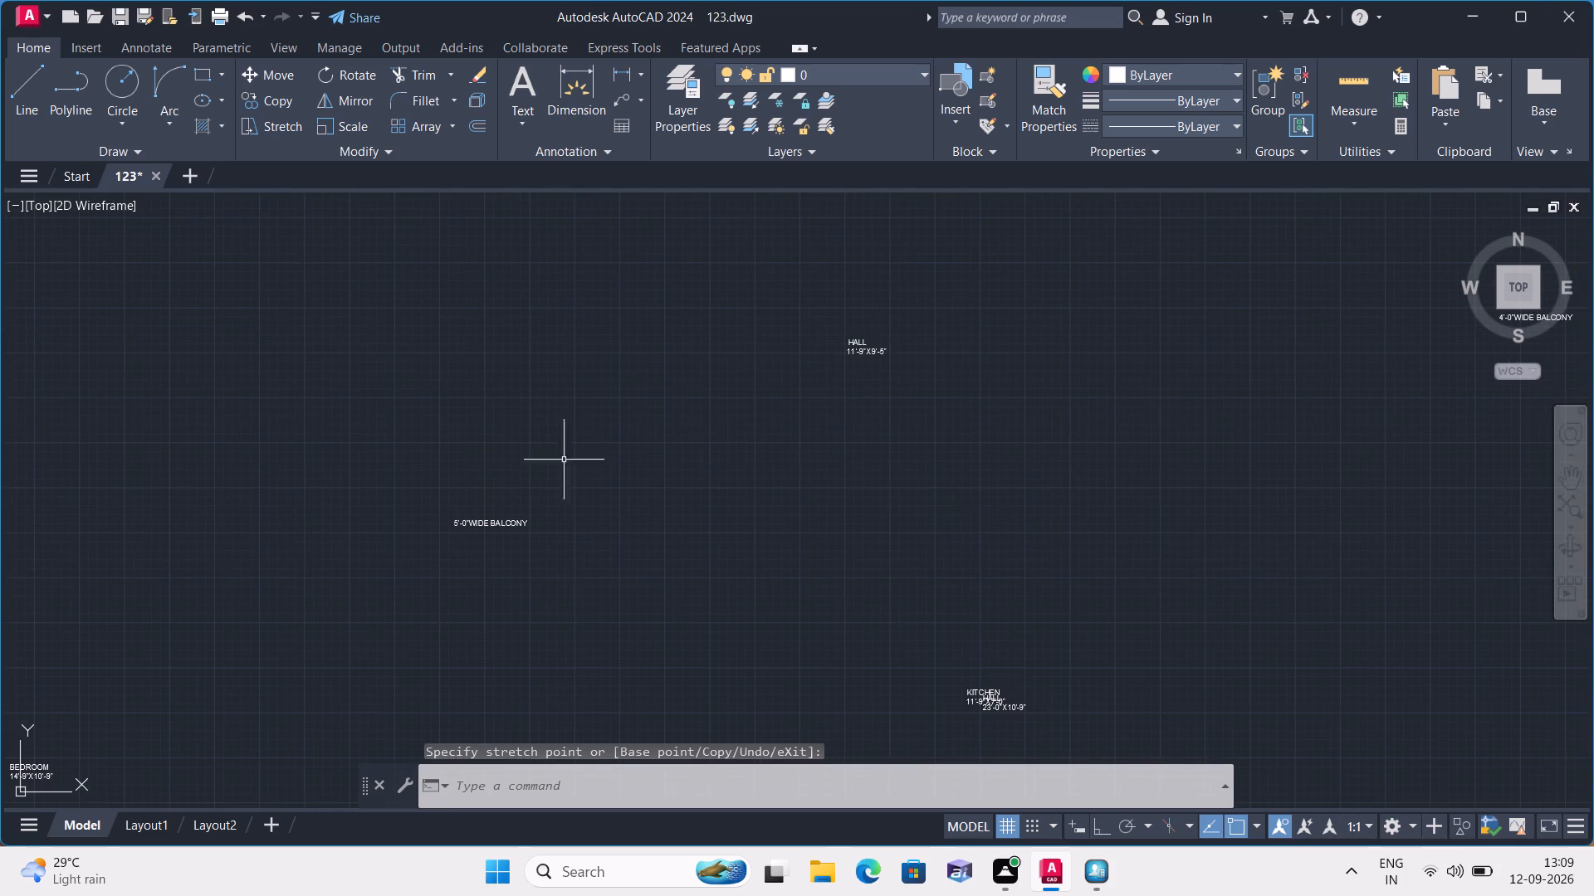
{"action": "left_click", "coordinate": [855, 348]}
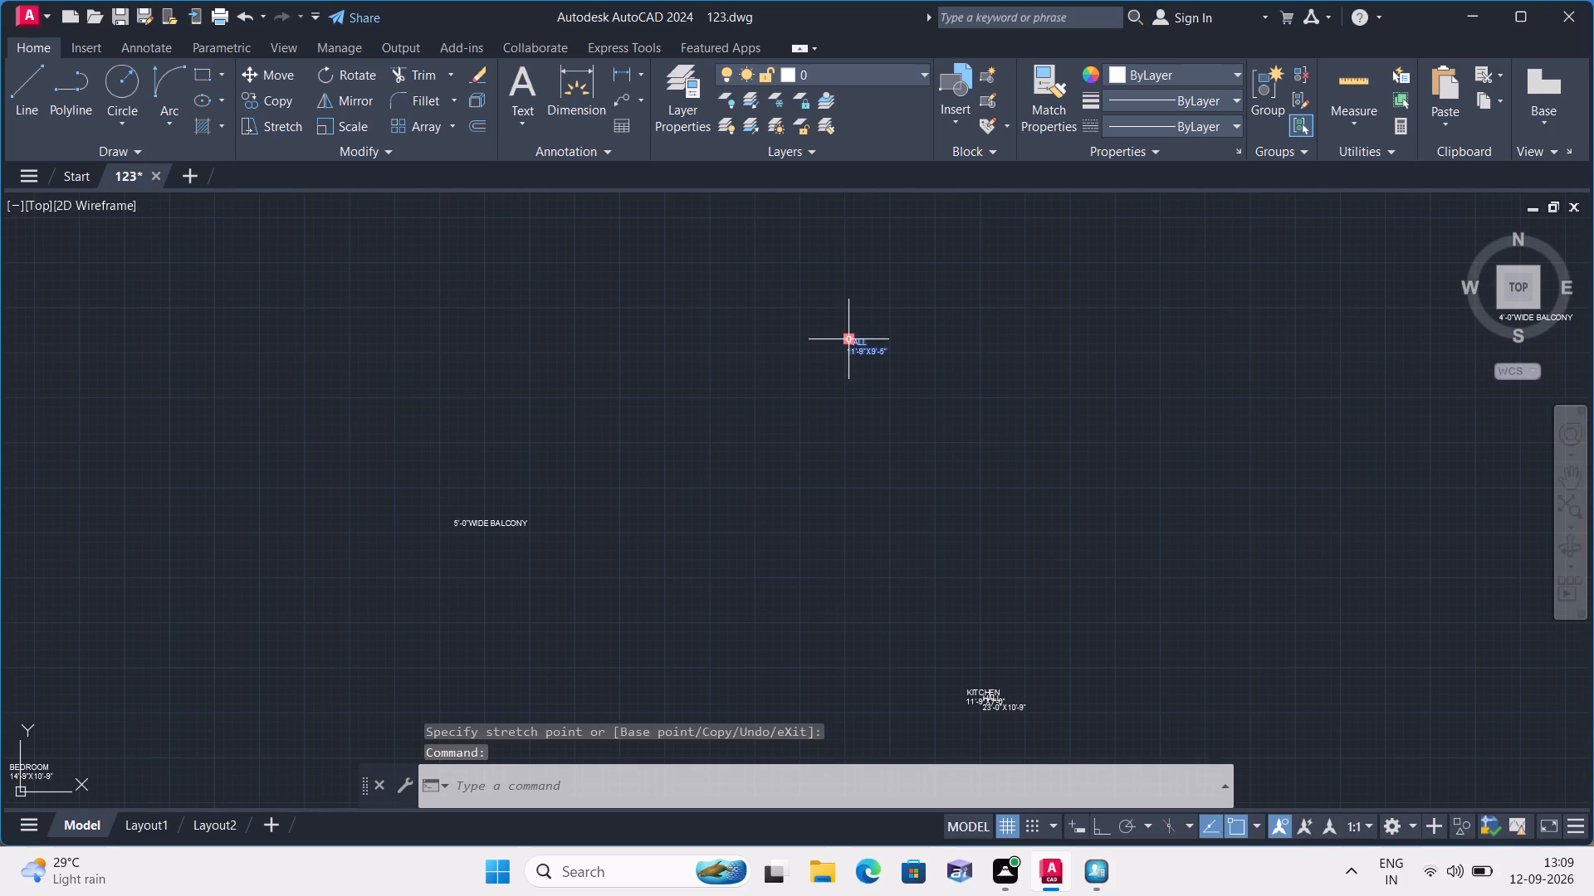
{"action": "left_click", "coordinate": [848, 336]}
{"action": "scroll", "coordinate": [924, 271], "scroll_direction": "down", "scroll_amount": 1}
{"action": "middle_click_drag", "start_coordinate": [924, 271], "coordinate": [682, 660]}
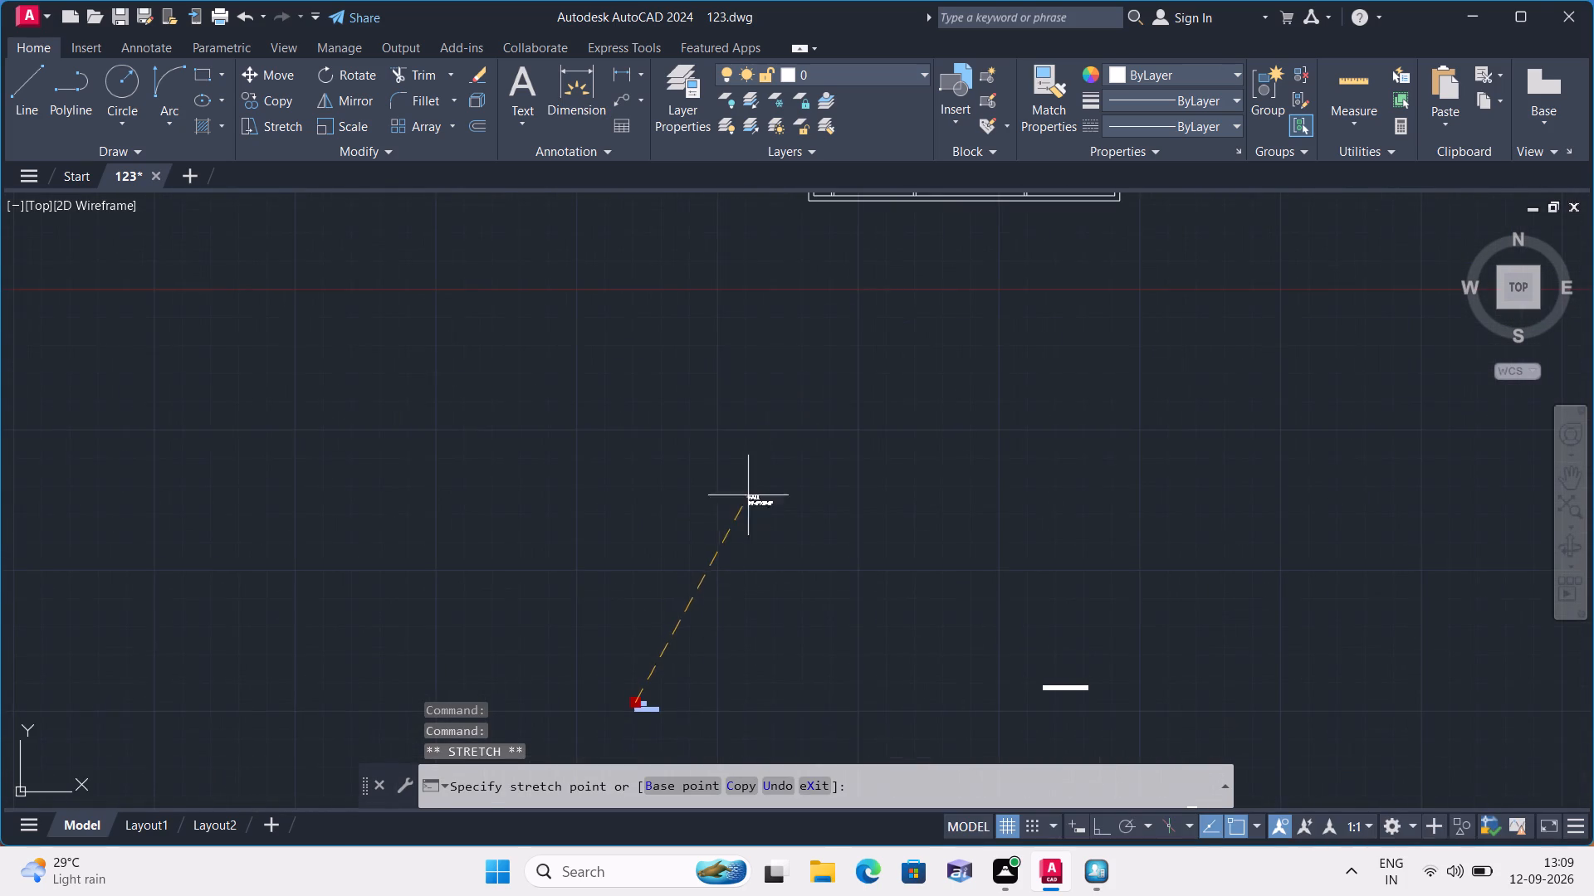
{"action": "middle_click_drag", "start_coordinate": [843, 329], "coordinate": [716, 572]}
{"action": "scroll", "coordinate": [777, 416], "scroll_direction": "down", "scroll_amount": 1}
{"action": "scroll", "coordinate": [829, 287], "scroll_direction": "up", "scroll_amount": 3}
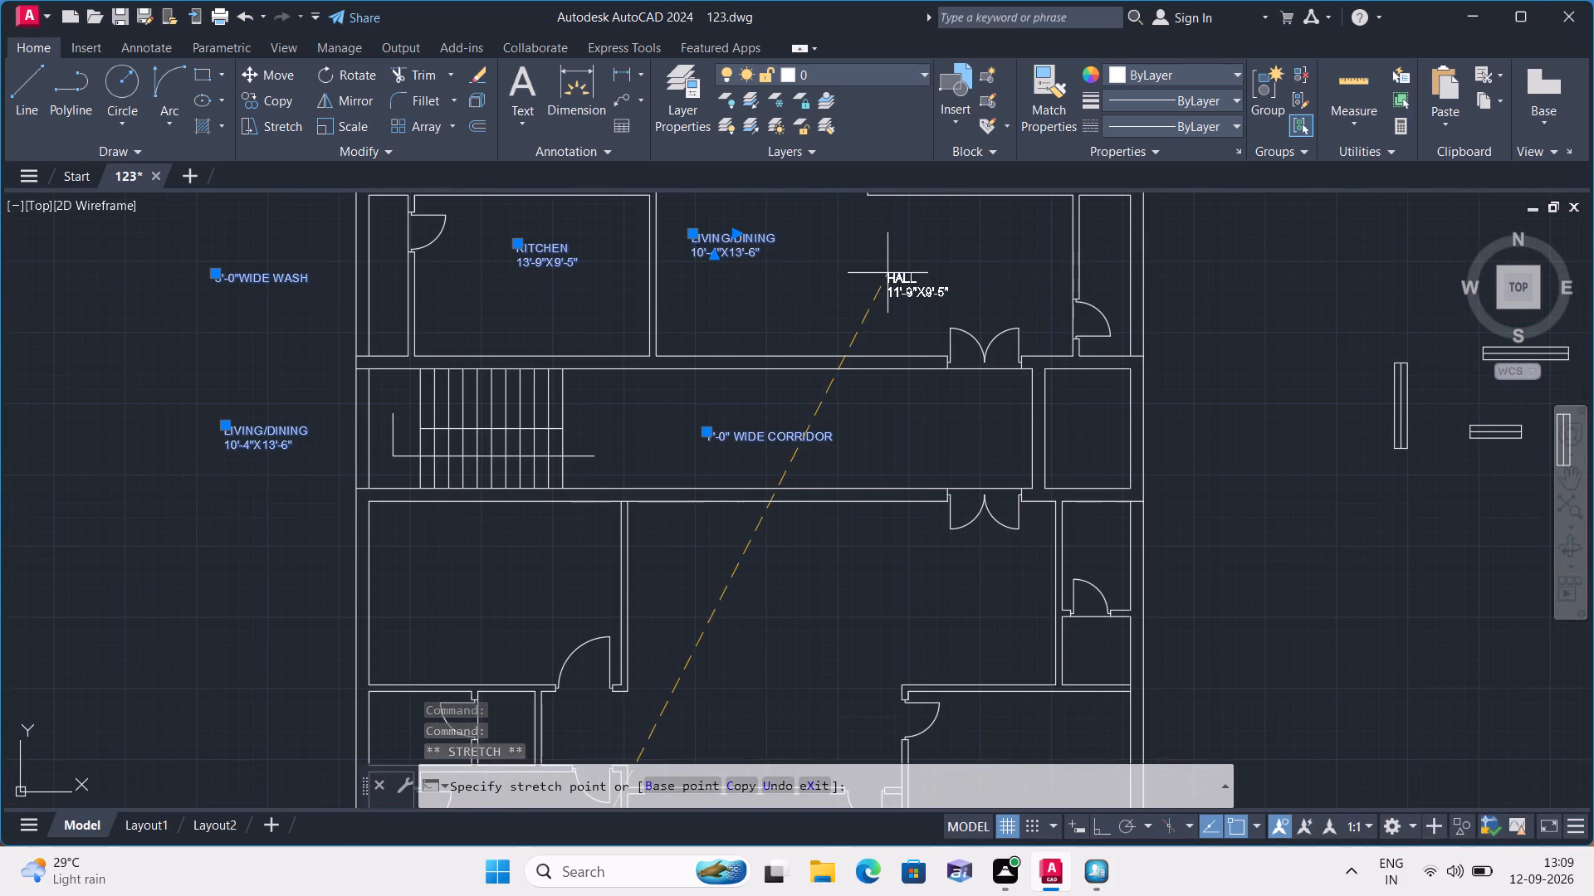
{"action": "left_click", "coordinate": [879, 251]}
{"action": "scroll", "coordinate": [823, 355], "scroll_direction": "down", "scroll_amount": 4}
{"action": "middle_click_drag", "start_coordinate": [685, 348], "coordinate": [726, 301]}
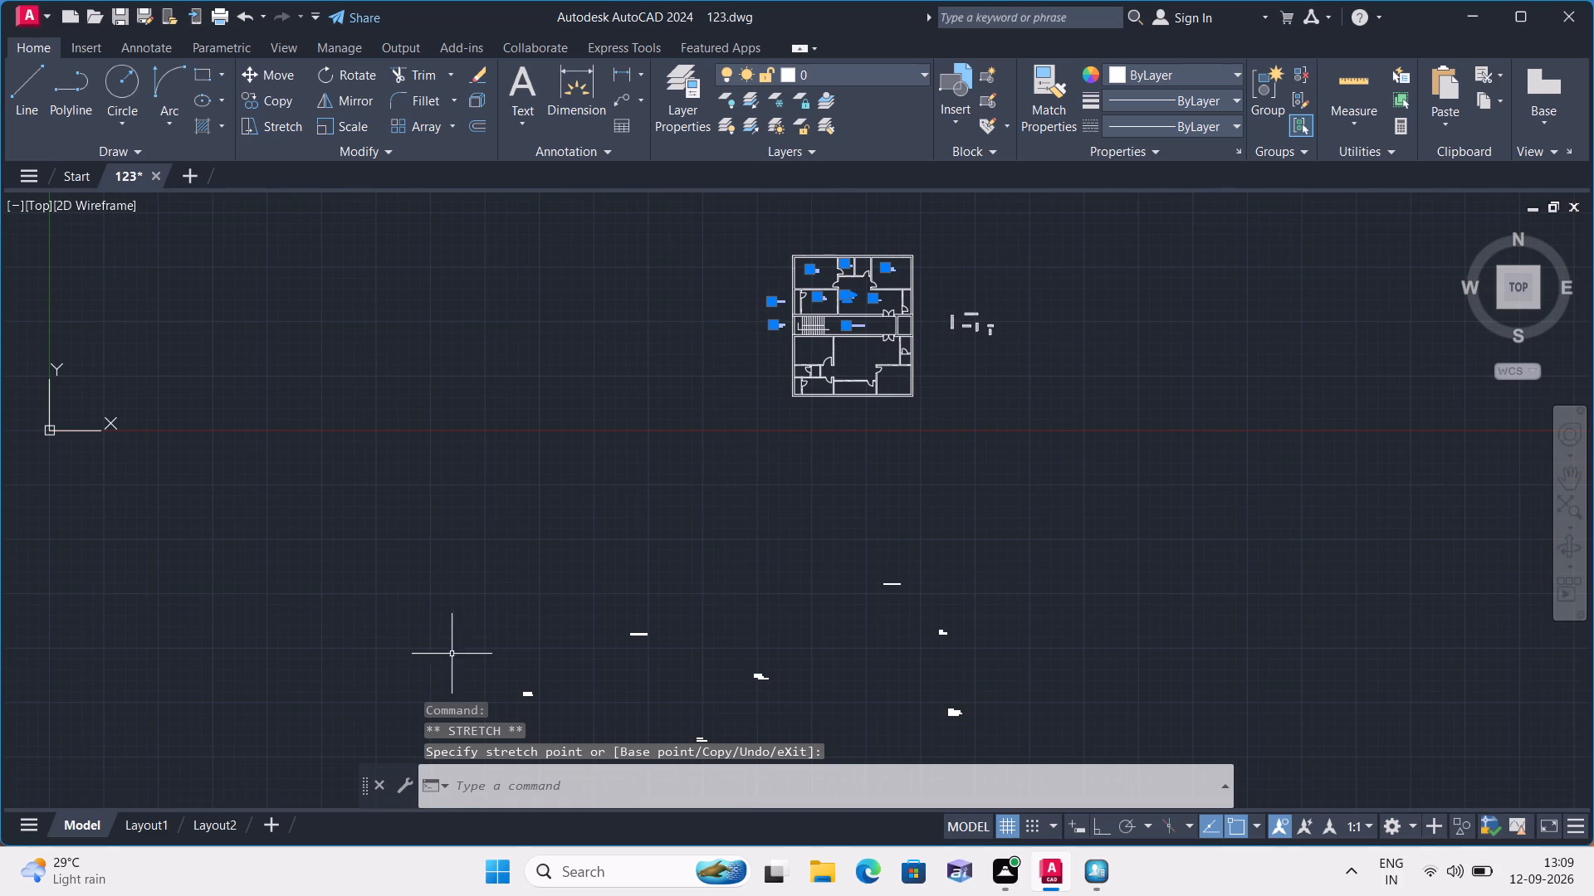
Move the 14'-9"X10'-9" BEDROOM label into the room directly below the staircase, against the plan's left wall.
{"action": "scroll", "coordinate": [509, 684], "scroll_direction": "up", "scroll_amount": 2}
{"action": "left_click", "coordinate": [537, 714]}
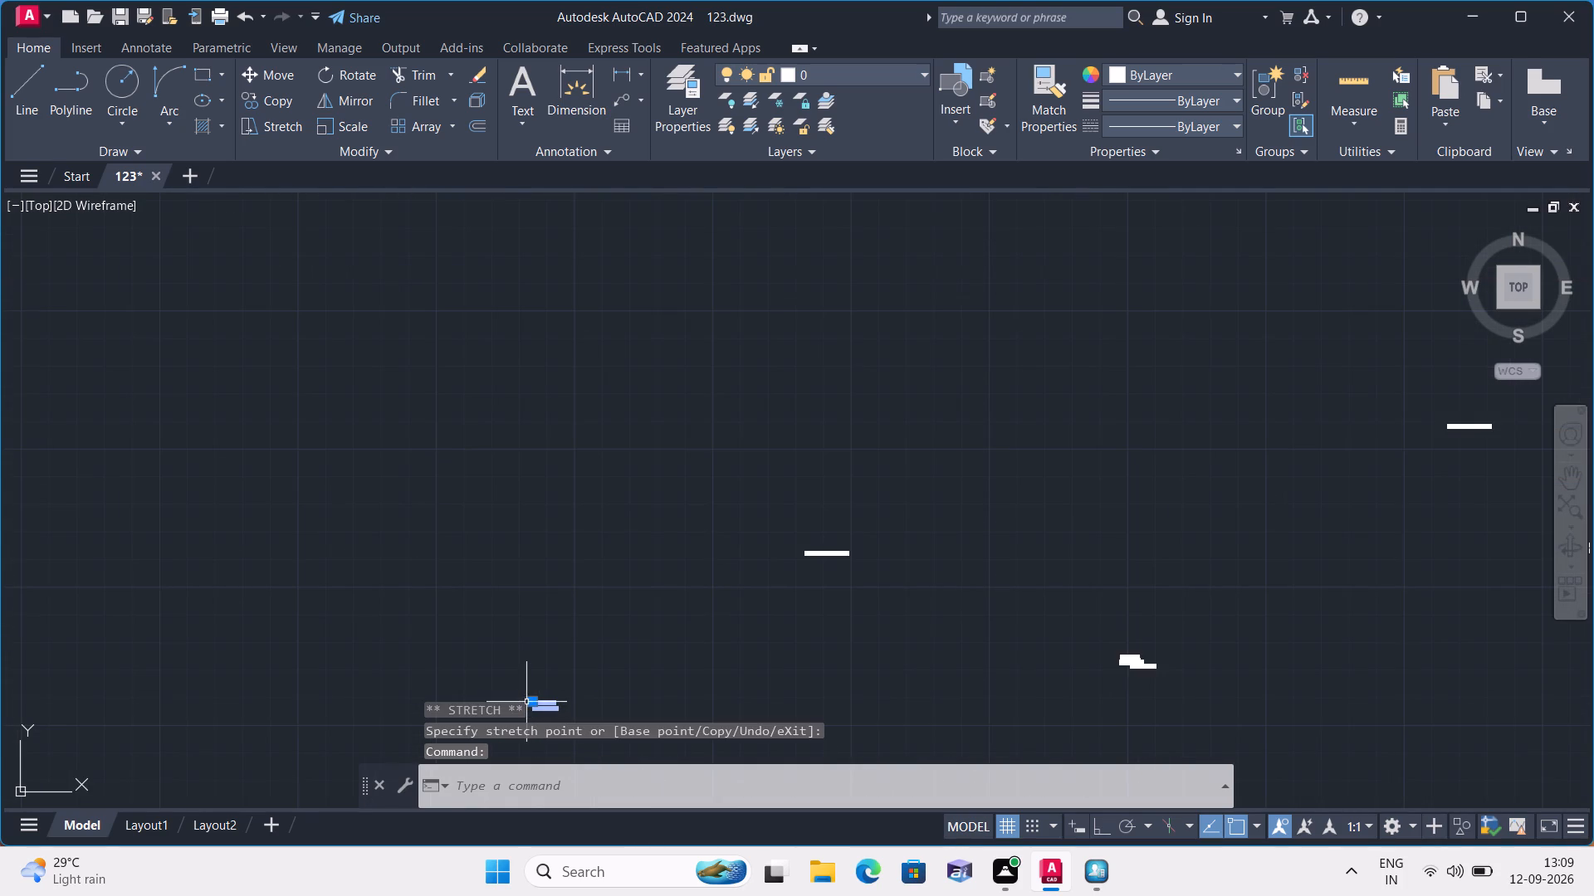
{"action": "left_click", "coordinate": [527, 701]}
{"action": "left_click", "coordinate": [531, 698]}
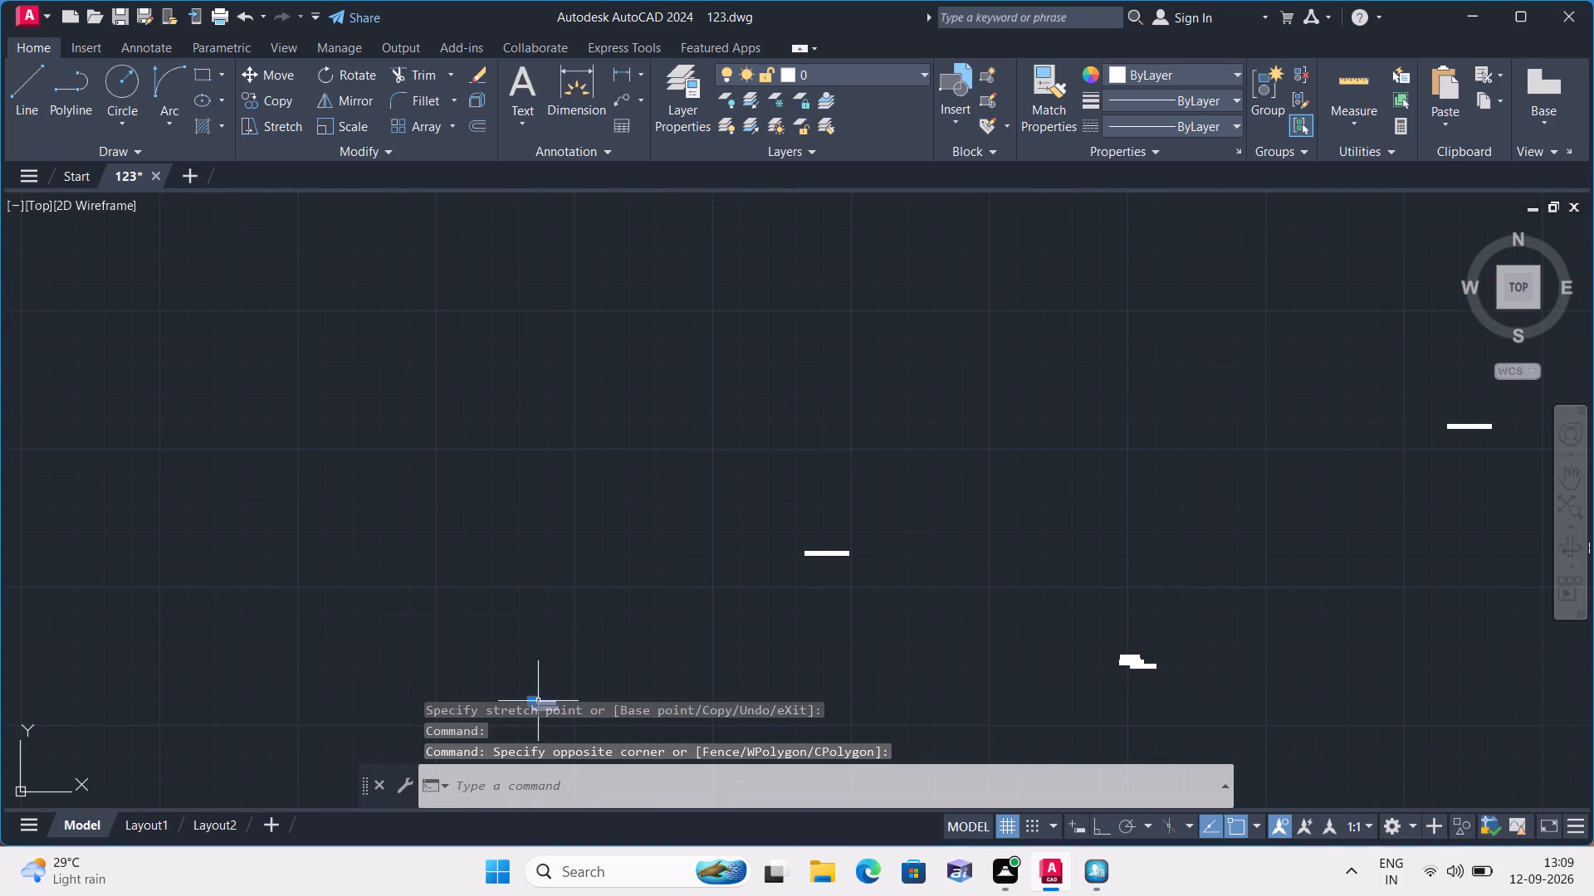
{"action": "middle_click_drag", "start_coordinate": [515, 671], "coordinate": [469, 475]}
{"action": "scroll", "coordinate": [479, 577], "scroll_direction": "down", "scroll_amount": 1}
{"action": "scroll", "coordinate": [443, 522], "scroll_direction": "up", "scroll_amount": 4}
{"action": "left_click", "coordinate": [672, 348]}
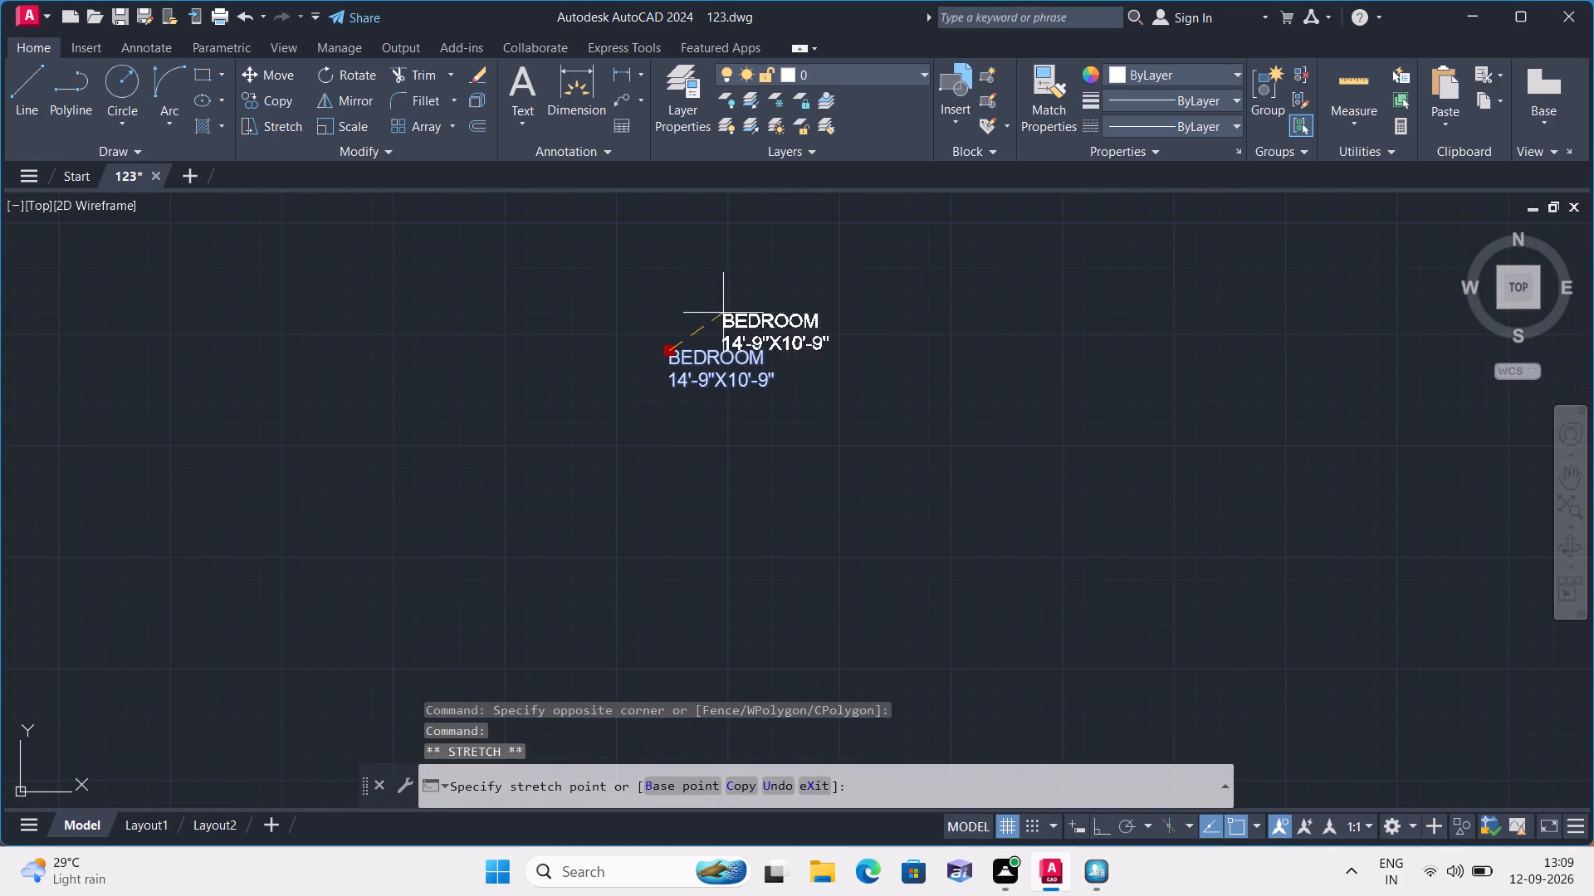
{"action": "middle_click_drag", "start_coordinate": [798, 276], "coordinate": [350, 661]}
{"action": "scroll", "coordinate": [344, 652], "scroll_direction": "down", "scroll_amount": 2}
{"action": "middle_click_drag", "start_coordinate": [351, 531], "coordinate": [301, 767]}
{"action": "scroll", "coordinate": [775, 140], "scroll_direction": "down", "scroll_amount": 4}
{"action": "scroll", "coordinate": [749, 379], "scroll_direction": "down", "scroll_amount": 1}
{"action": "middle_click_drag", "start_coordinate": [749, 386], "coordinate": [749, 407]}
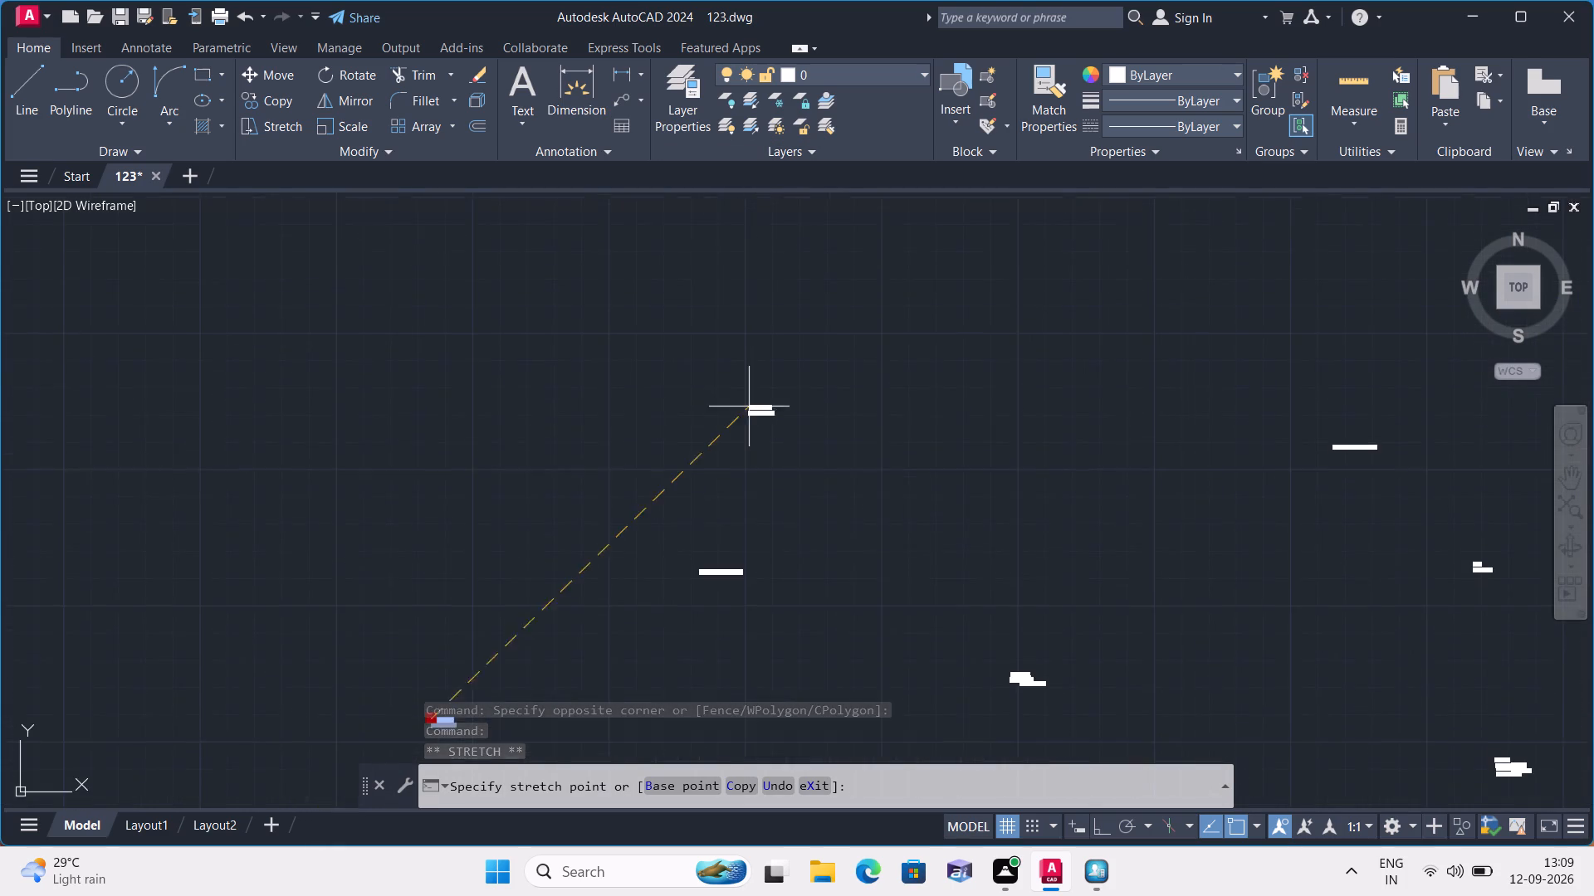
{"action": "scroll", "coordinate": [749, 407], "scroll_direction": "down", "scroll_amount": 3}
{"action": "scroll", "coordinate": [835, 266], "scroll_direction": "up", "scroll_amount": 5}
{"action": "left_click", "coordinate": [879, 253]}
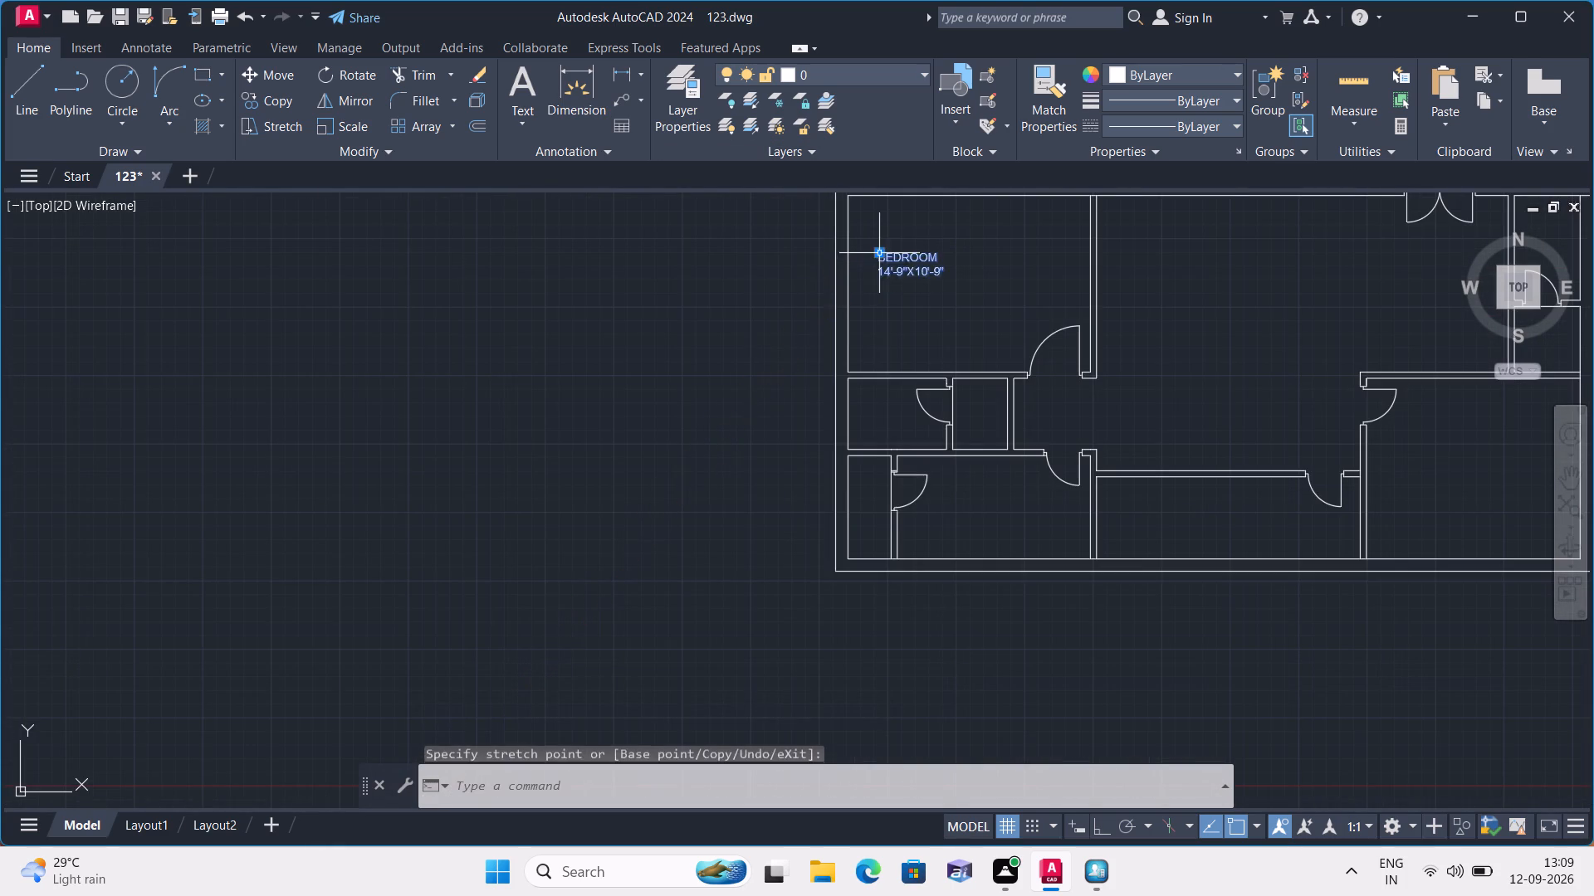
Move the 13'-4"X7'-10" DINING label into the lower part of the large central space below the corridor.
{"action": "scroll", "coordinate": [747, 355], "scroll_direction": "down", "scroll_amount": 4}
{"action": "middle_click_drag", "start_coordinate": [623, 516], "coordinate": [604, 358]}
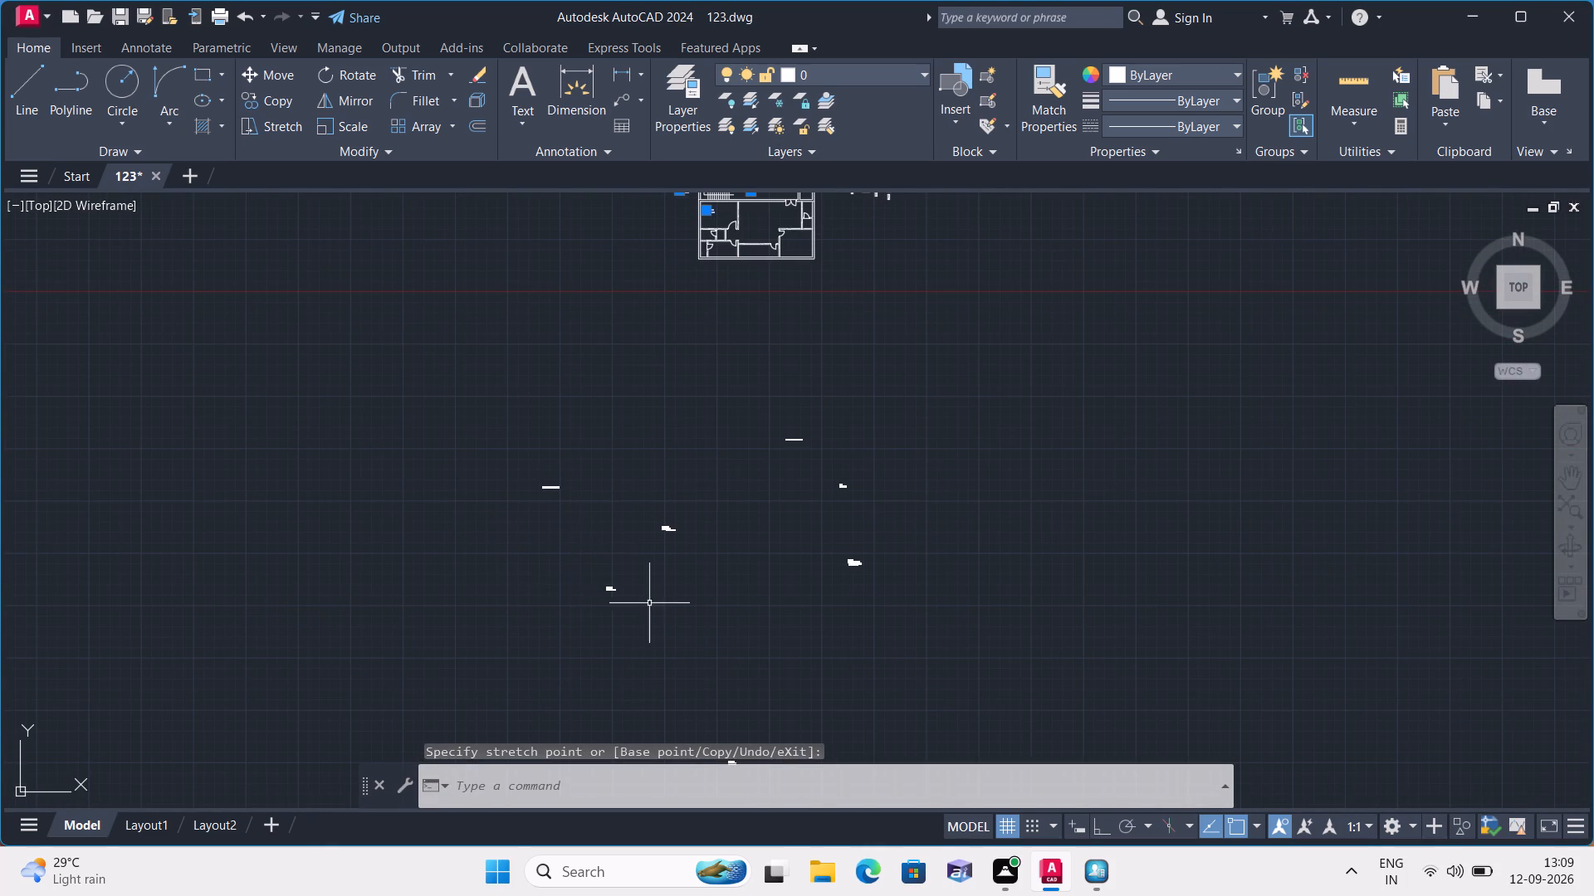
{"action": "left_click", "coordinate": [610, 589]}
{"action": "left_click_drag", "start_coordinate": [608, 587], "coordinate": [618, 579]}
{"action": "scroll", "coordinate": [692, 360], "scroll_direction": "up", "scroll_amount": 5}
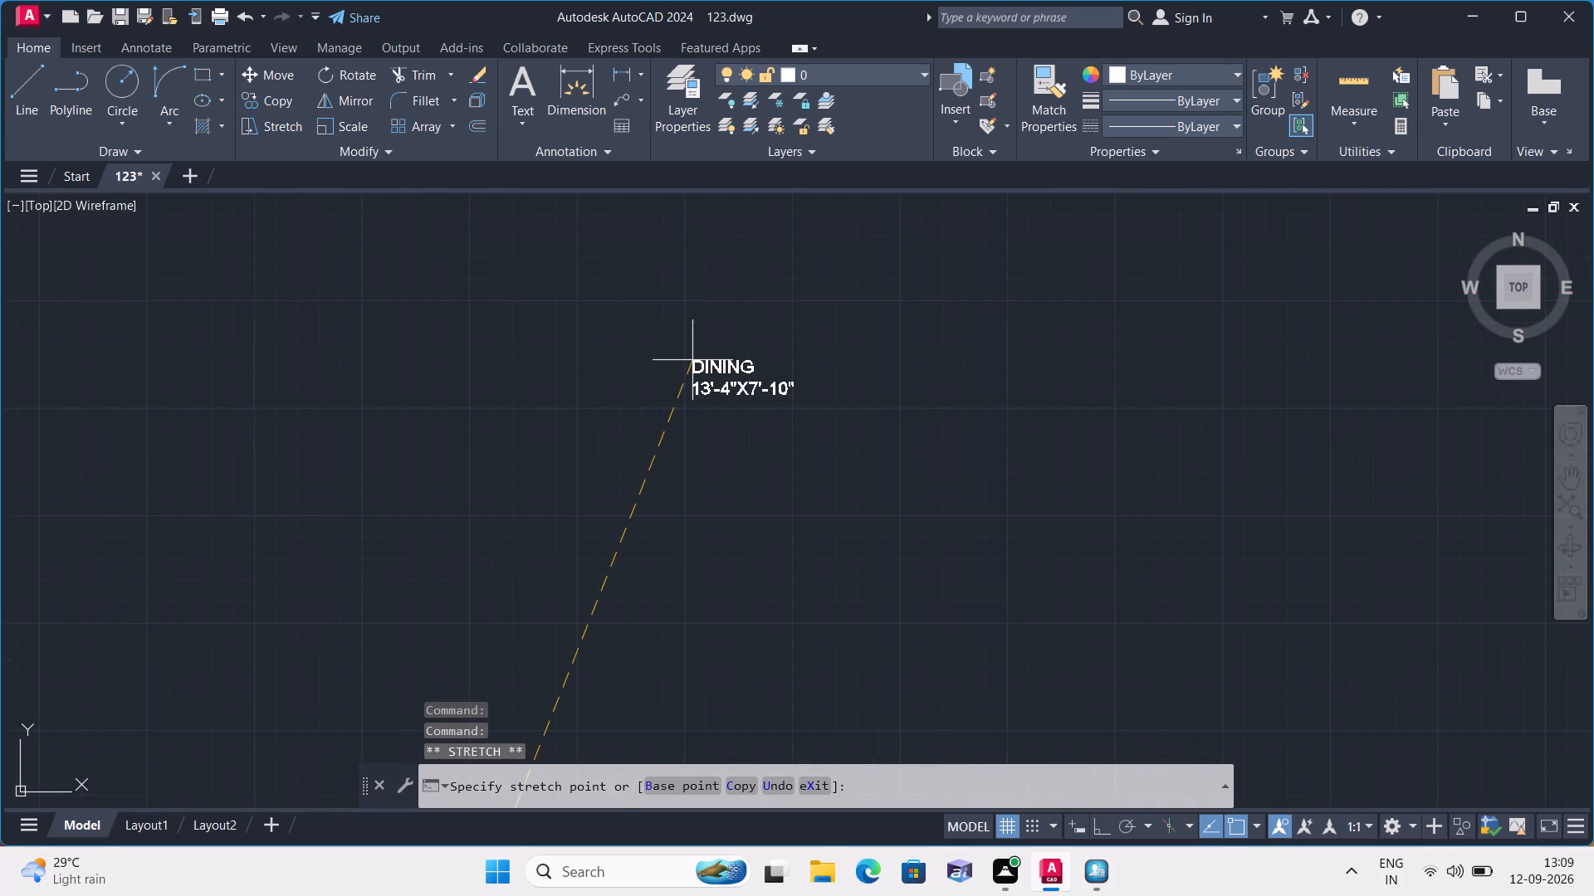
{"action": "middle_click_drag", "start_coordinate": [692, 360], "coordinate": [495, 547]}
{"action": "scroll", "coordinate": [495, 547], "scroll_direction": "down", "scroll_amount": 3}
{"action": "left_click", "coordinate": [635, 218]}
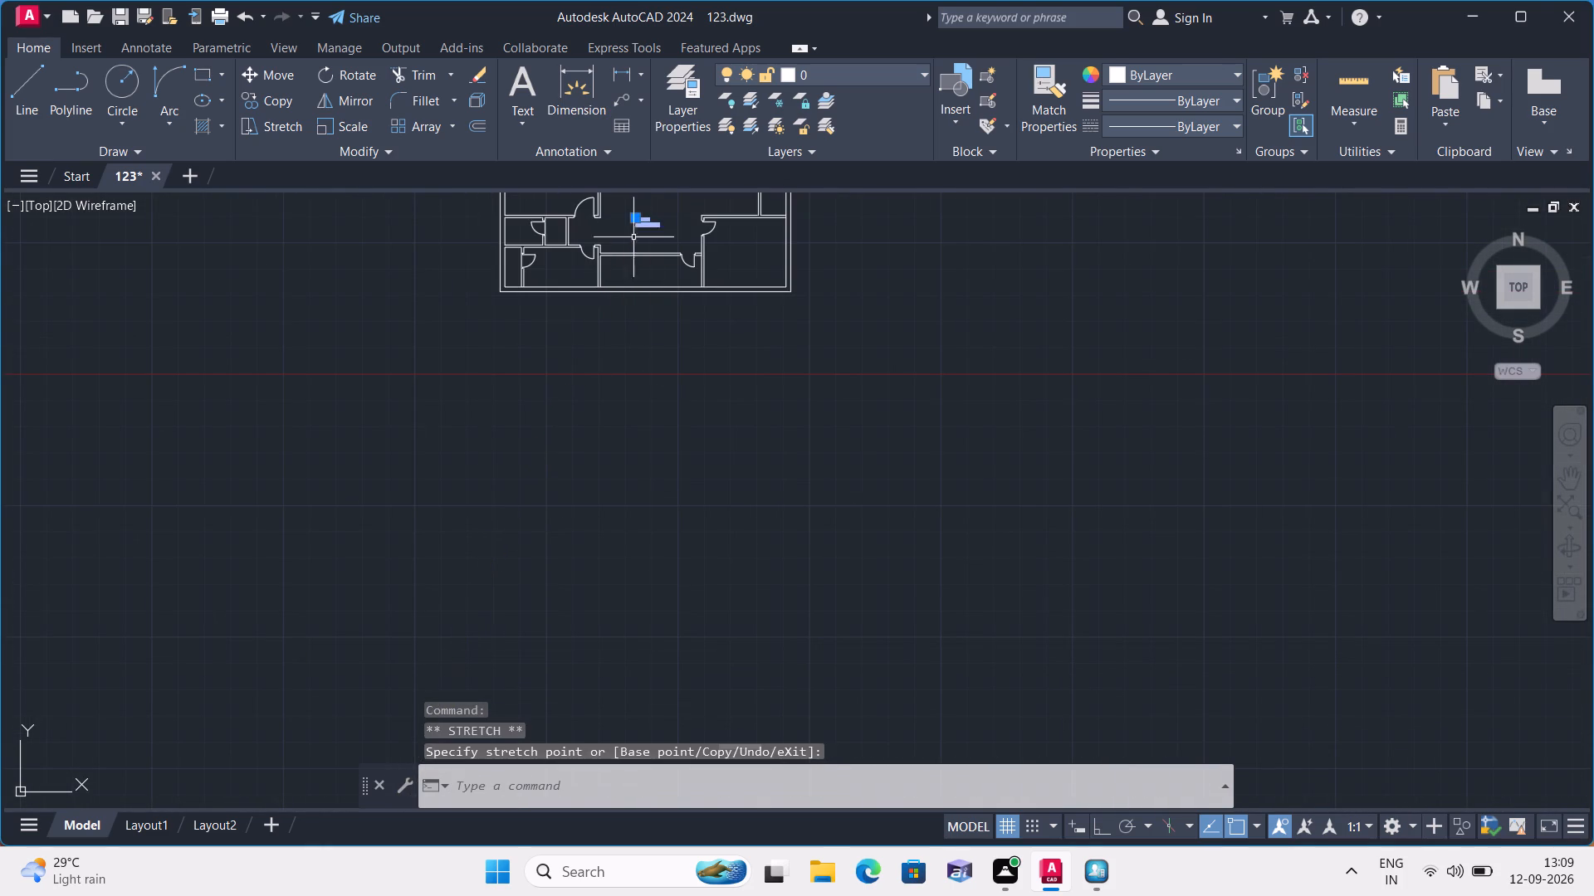
Move the 6'-0"X4'-0" TOILET label into the small room at the left wall, directly below the 14'-9"X10'-9" bedroom.
{"action": "middle_click_drag", "start_coordinate": [709, 468], "coordinate": [711, 245]}
{"action": "scroll", "coordinate": [696, 274], "scroll_direction": "down", "scroll_amount": 3}
{"action": "scroll", "coordinate": [669, 520], "scroll_direction": "up", "scroll_amount": 1}
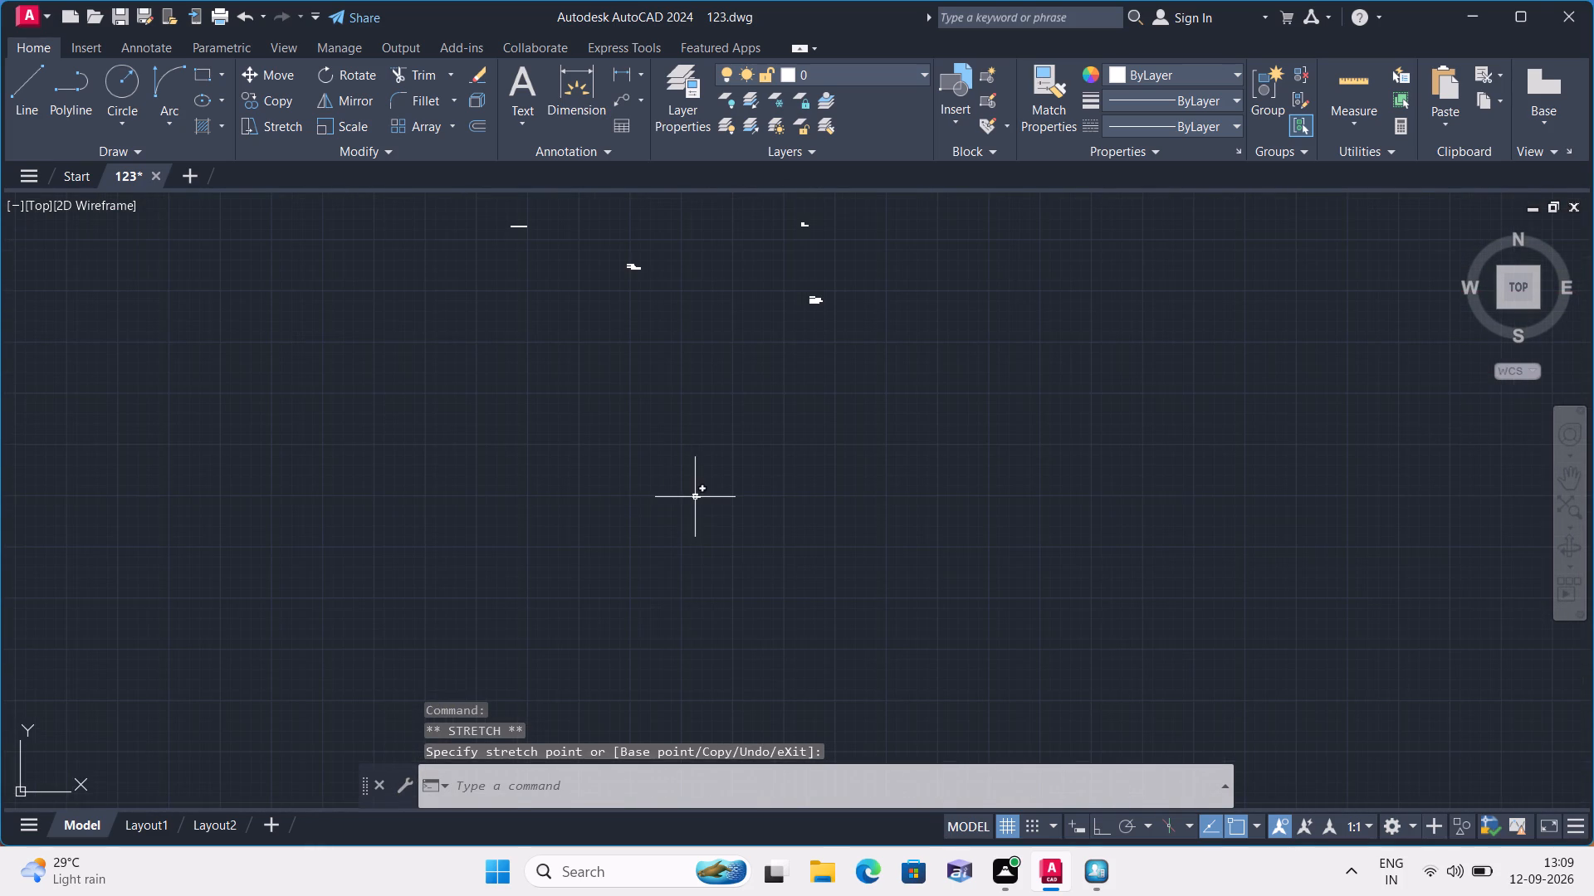
{"action": "left_click", "coordinate": [695, 497]}
{"action": "left_click", "coordinate": [695, 495]}
{"action": "middle_click_drag", "start_coordinate": [744, 294], "coordinate": [695, 569]}
{"action": "scroll", "coordinate": [734, 449], "scroll_direction": "up", "scroll_amount": 2}
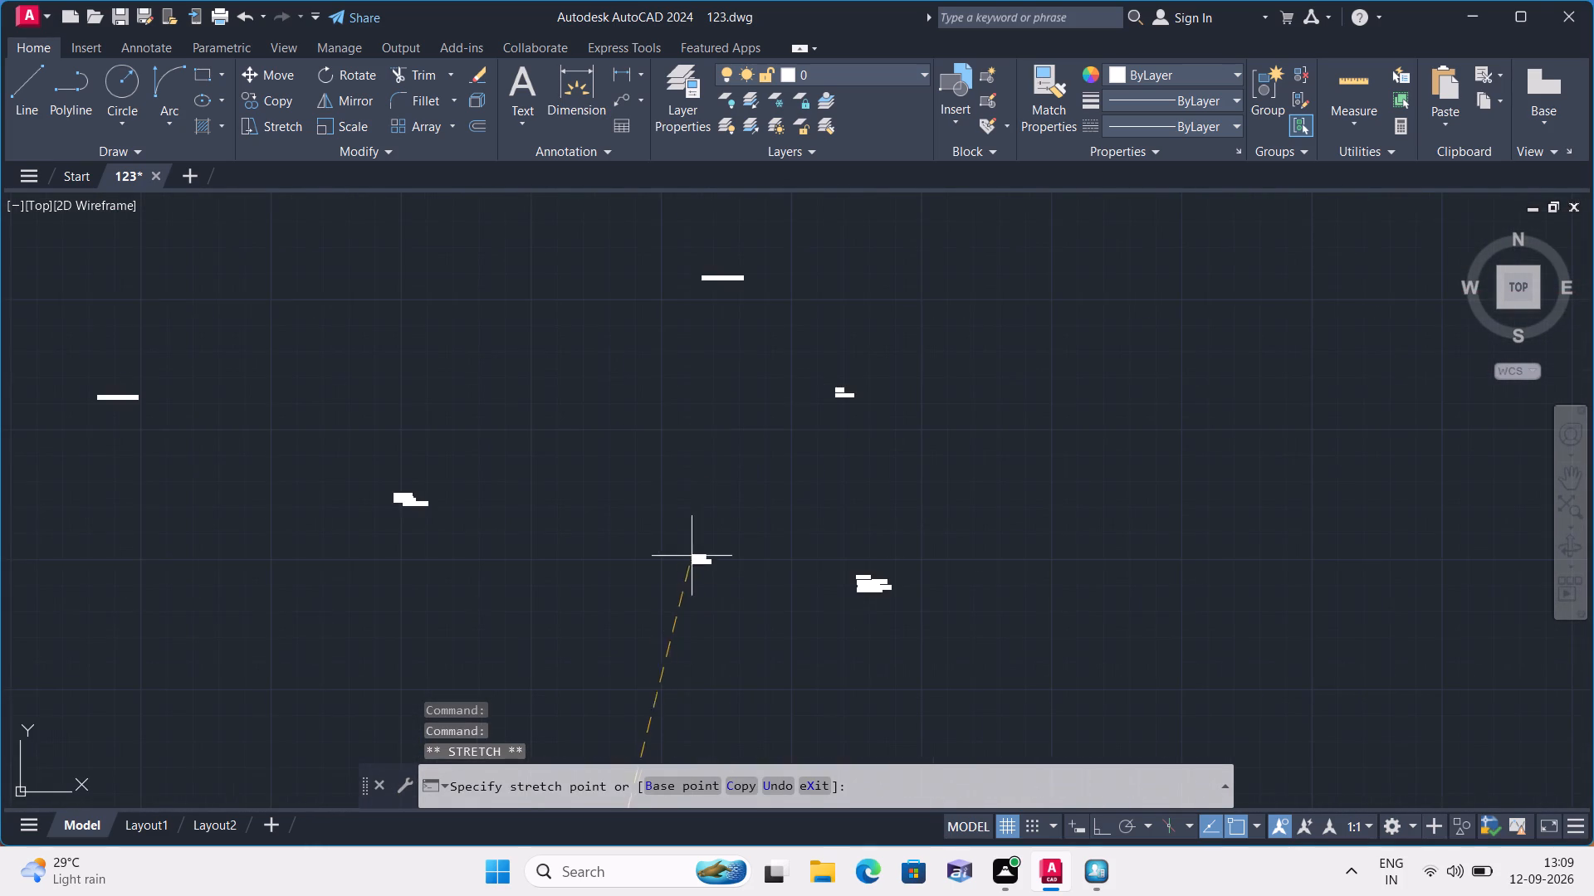
{"action": "scroll", "coordinate": [723, 412], "scroll_direction": "up", "scroll_amount": 4}
{"action": "middle_click_drag", "start_coordinate": [723, 411], "coordinate": [604, 612]}
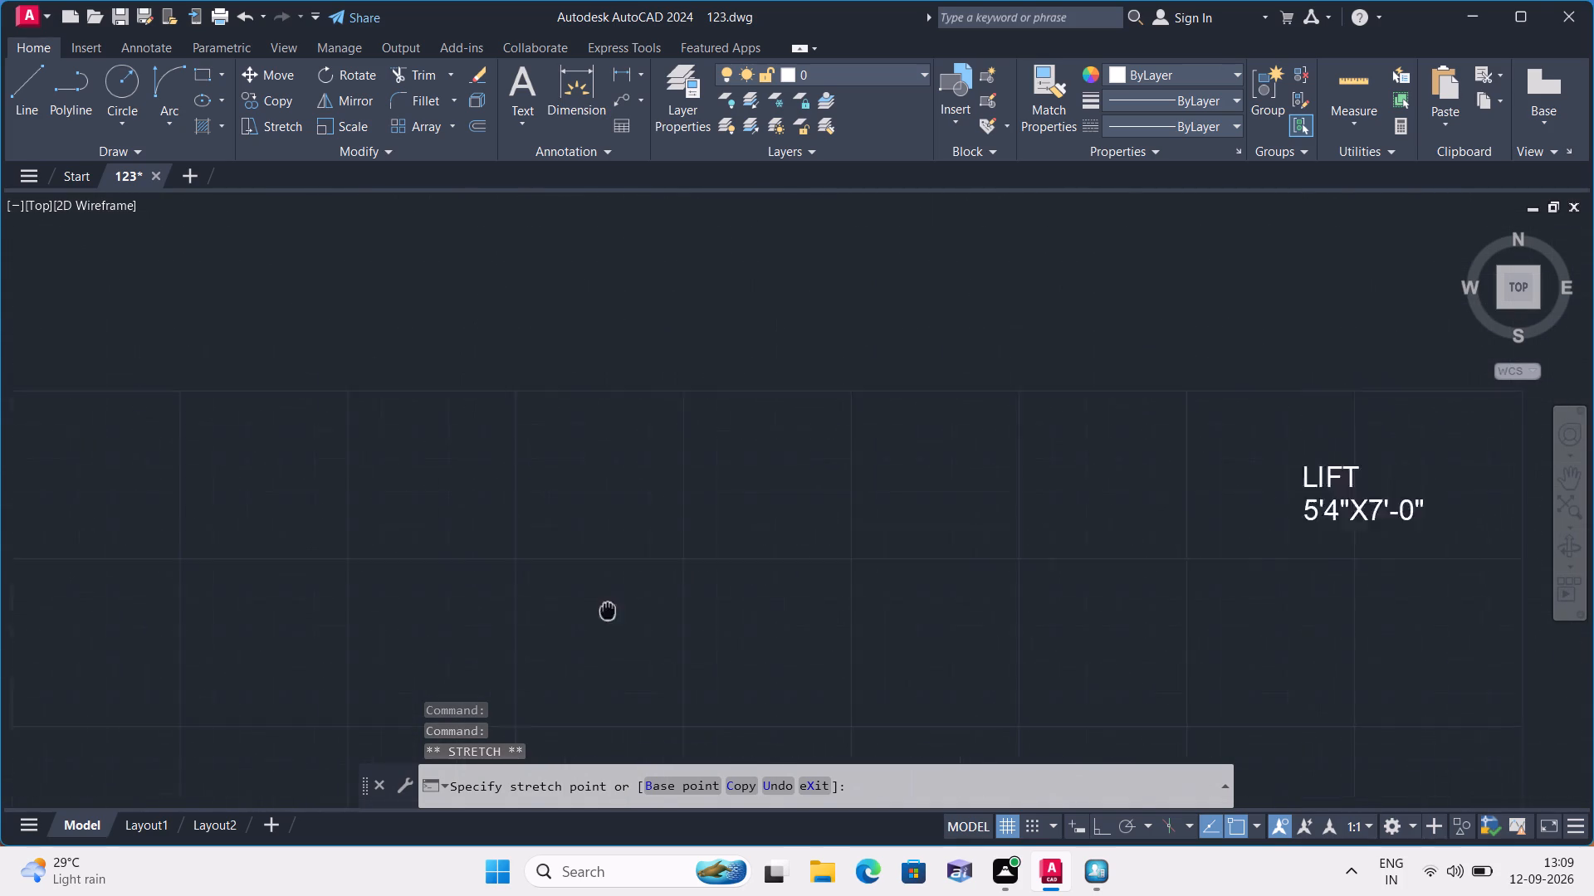
{"action": "middle_click_drag", "start_coordinate": [604, 612], "coordinate": [563, 645]}
{"action": "scroll", "coordinate": [565, 609], "scroll_direction": "down", "scroll_amount": 2}
{"action": "middle_click_drag", "start_coordinate": [700, 371], "coordinate": [589, 772]}
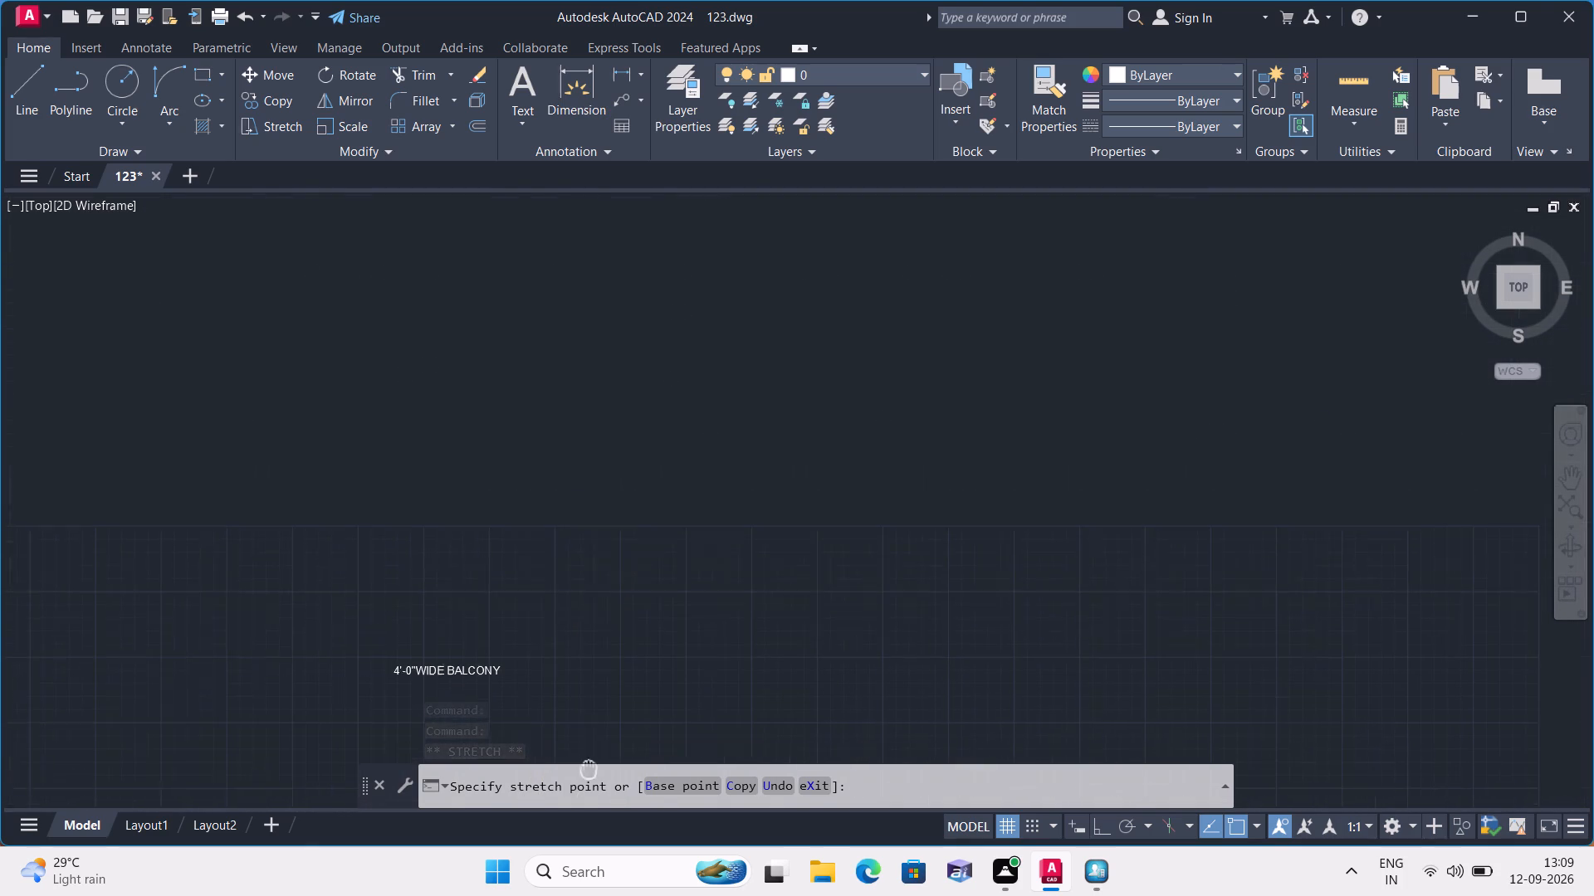
{"action": "middle_click_drag", "start_coordinate": [589, 772], "coordinate": [589, 787]}
{"action": "middle_click_drag", "start_coordinate": [669, 559], "coordinate": [810, 674]}
{"action": "scroll", "coordinate": [669, 559], "scroll_direction": "down", "scroll_amount": 1}
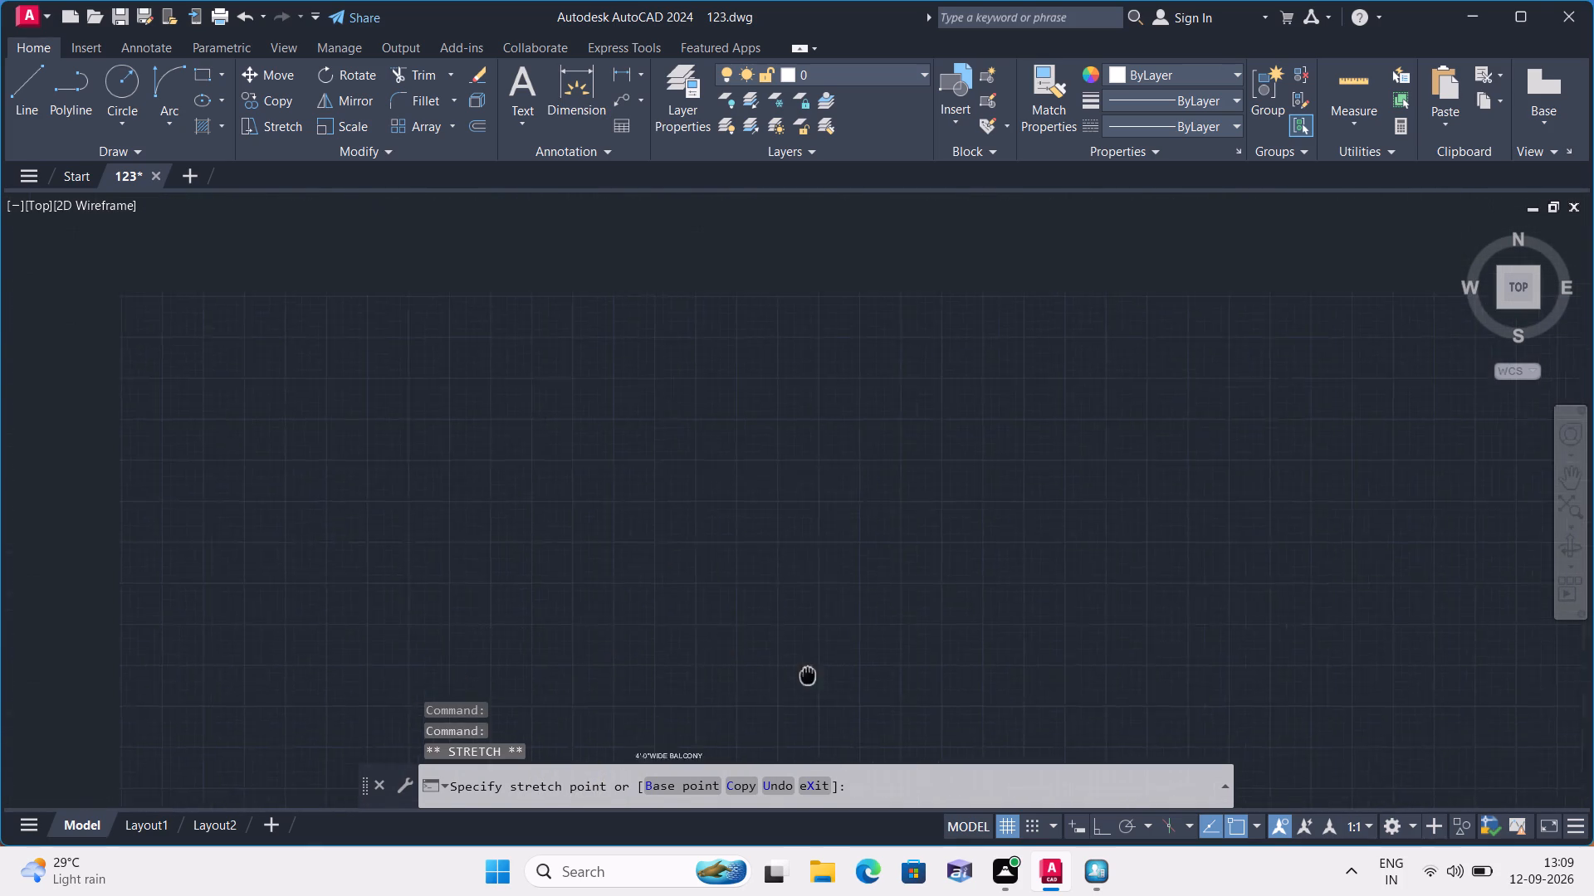
{"action": "middle_click_drag", "start_coordinate": [810, 674], "coordinate": [971, 721]}
{"action": "scroll", "coordinate": [720, 527], "scroll_direction": "down", "scroll_amount": 2}
{"action": "scroll", "coordinate": [580, 318], "scroll_direction": "up", "scroll_amount": 4}
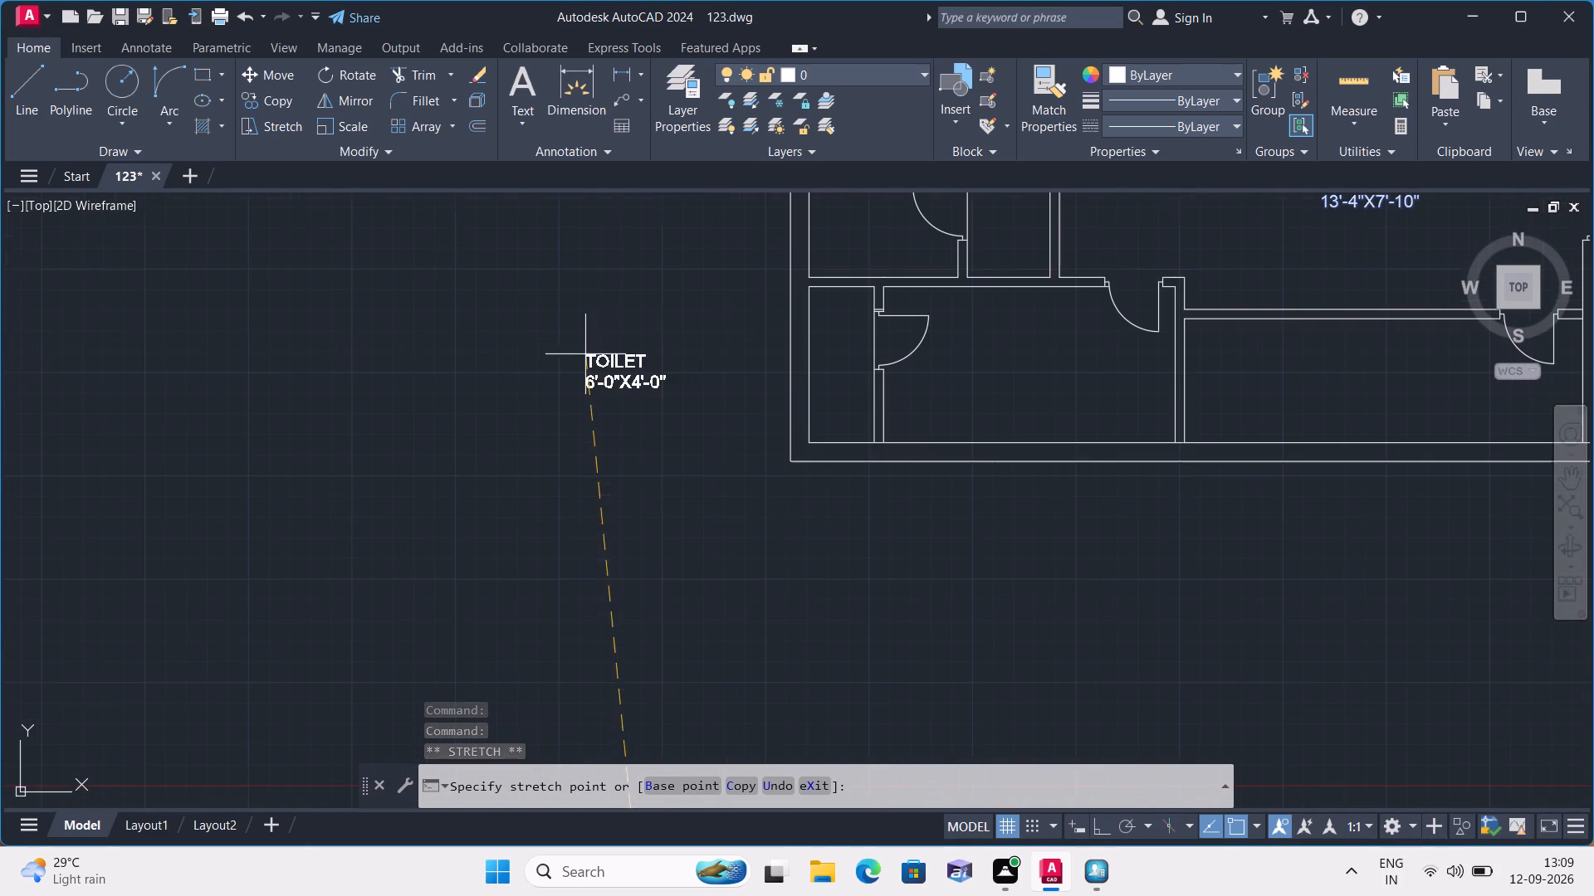
{"action": "left_click", "coordinate": [843, 206]}
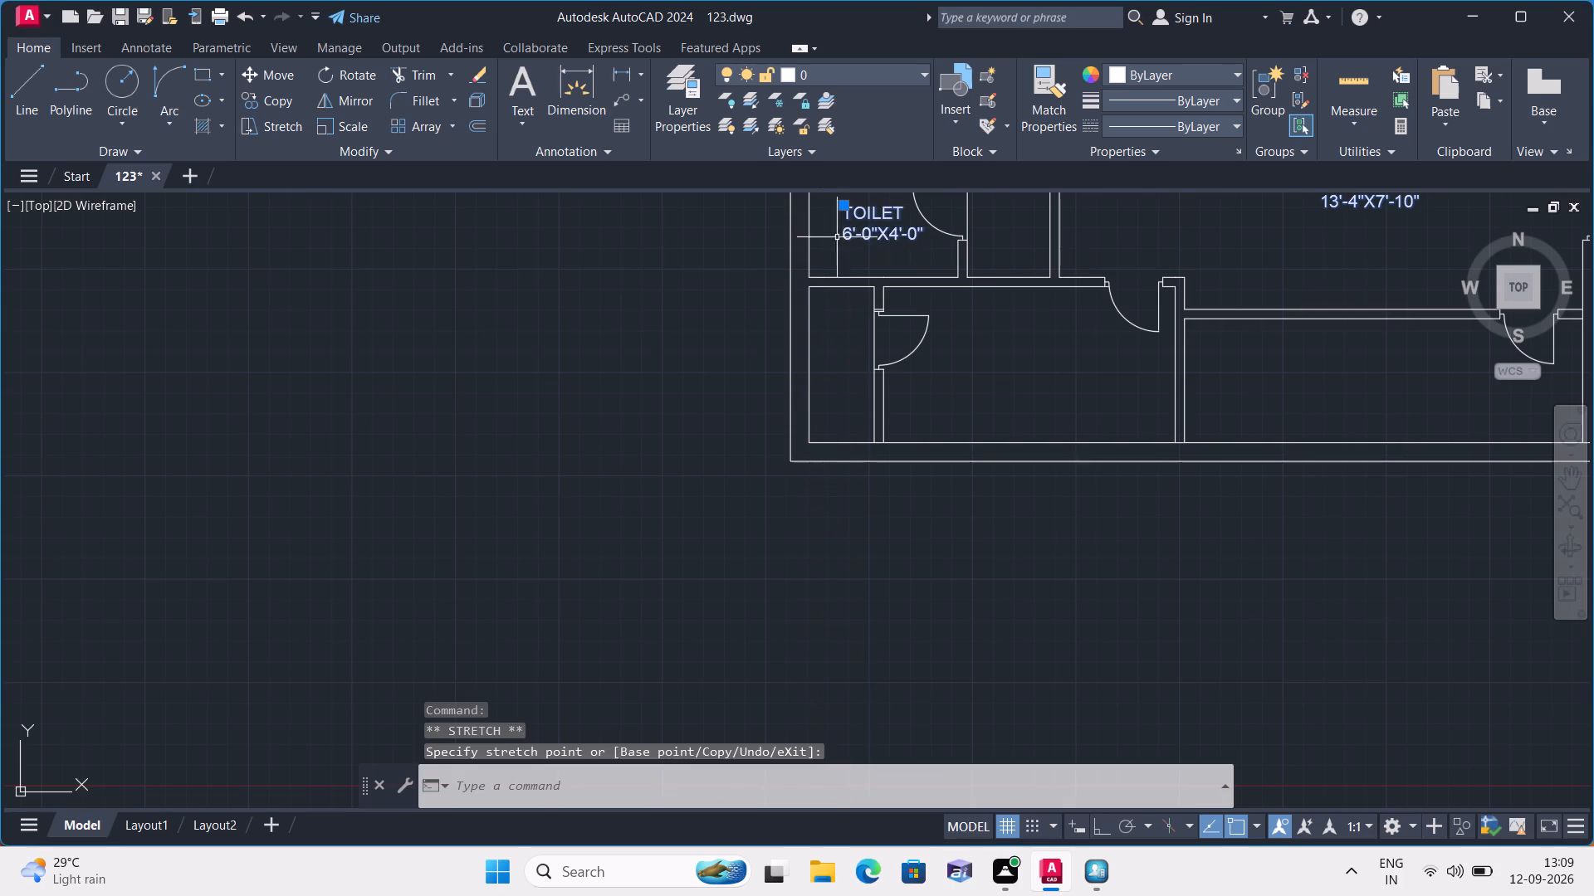
Move the 23'-0"X10'-9" HALL label into the open space below the corridor, above and right of the DINING label.
{"action": "scroll", "coordinate": [740, 352], "scroll_direction": "down", "scroll_amount": 4}
{"action": "scroll", "coordinate": [710, 532], "scroll_direction": "down", "scroll_amount": 2}
{"action": "left_click", "coordinate": [704, 631]}
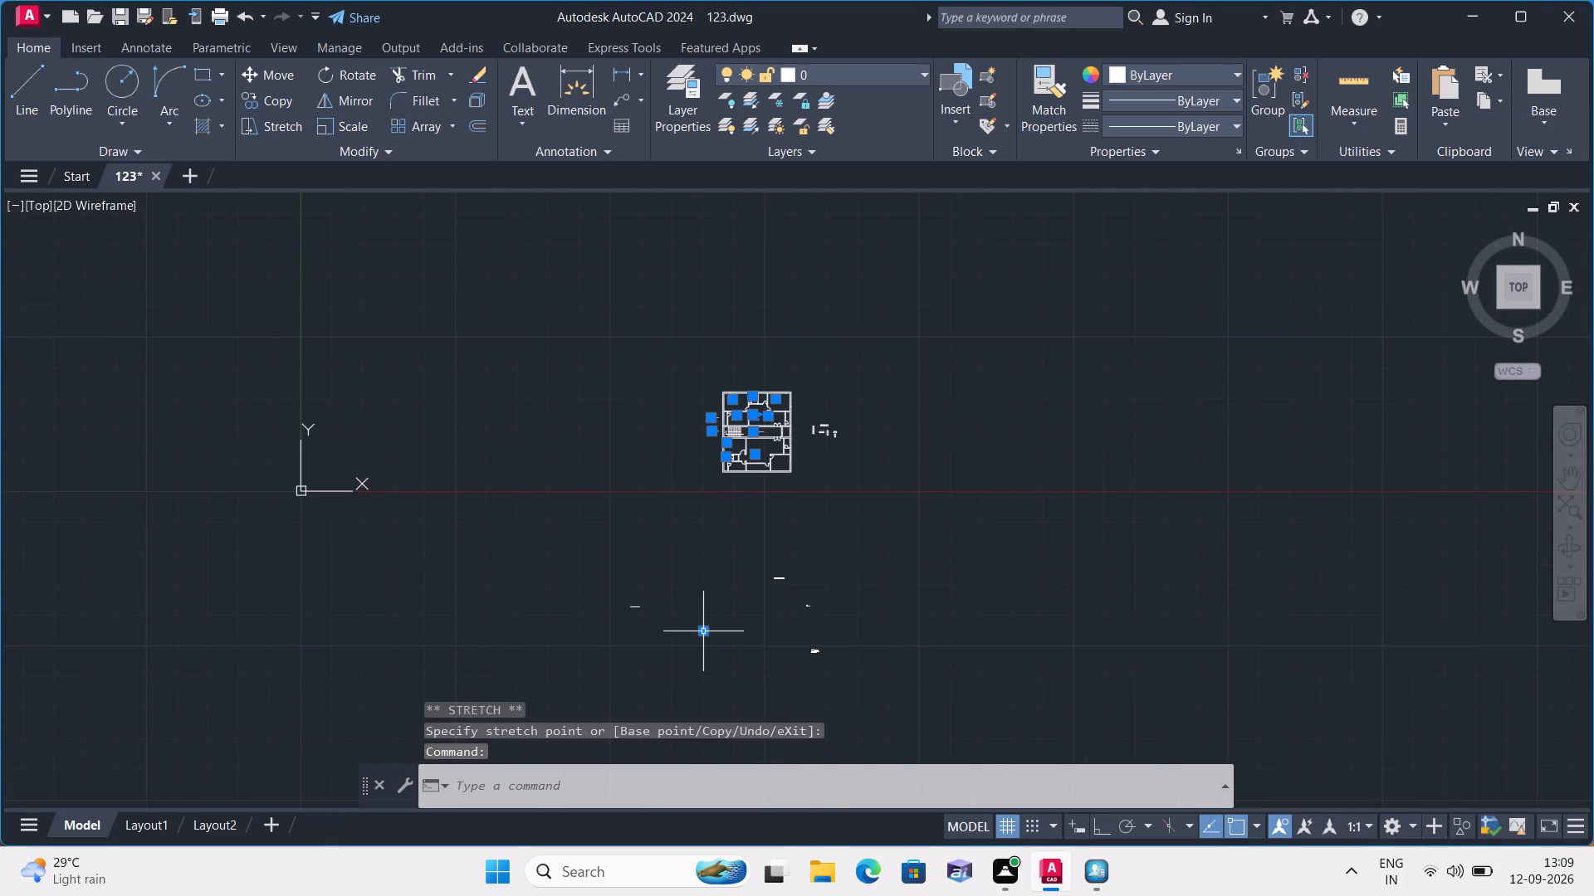
{"action": "left_click", "coordinate": [702, 627]}
{"action": "scroll", "coordinate": [776, 470], "scroll_direction": "up", "scroll_amount": 6}
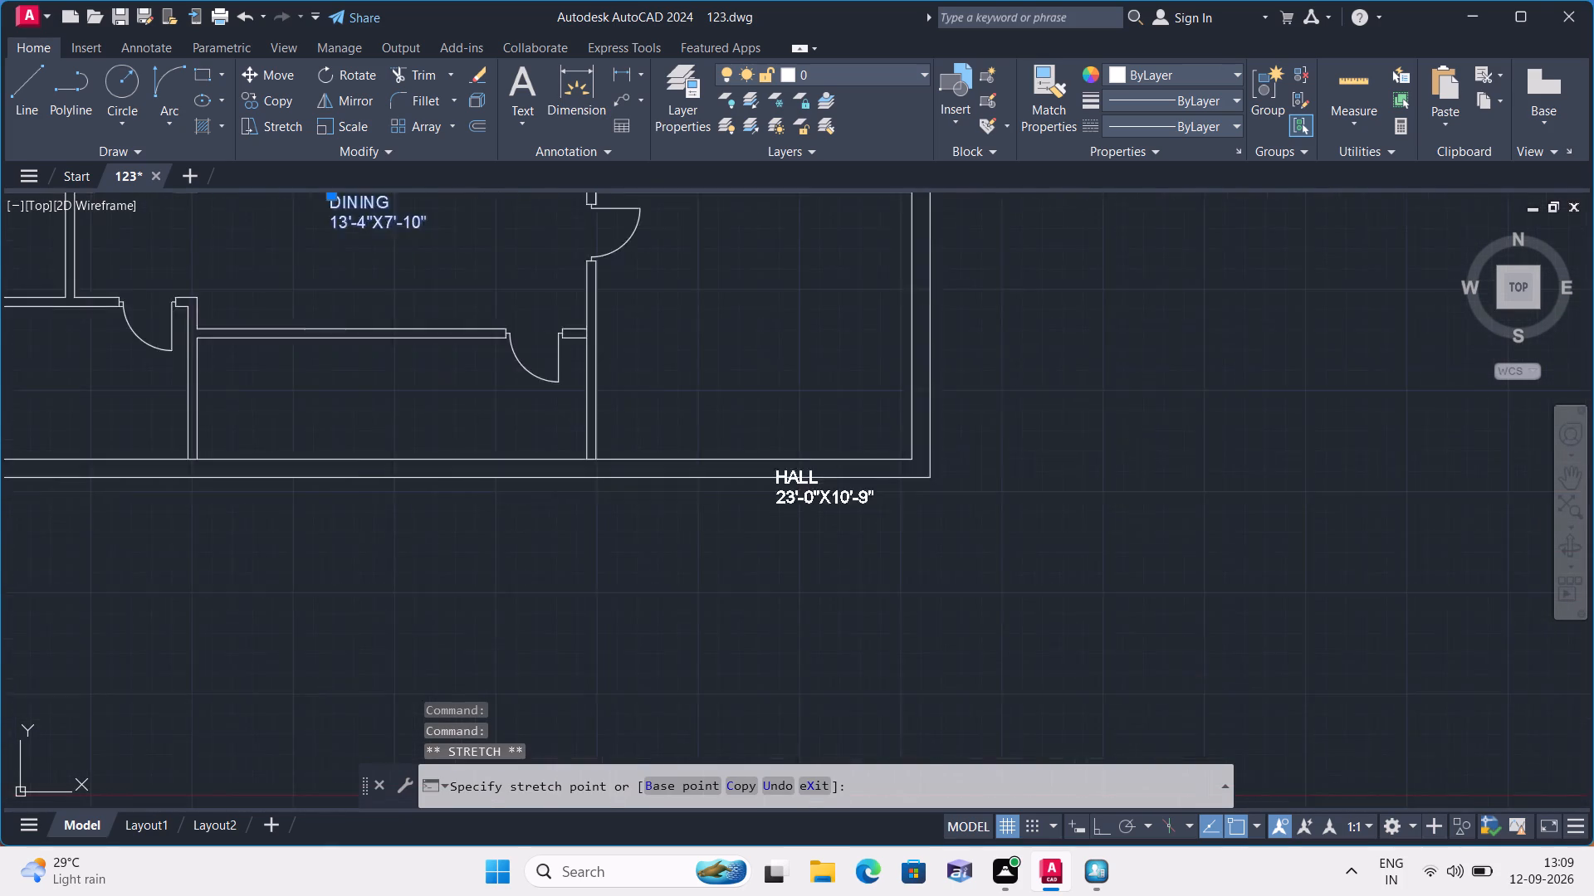
{"action": "scroll", "coordinate": [776, 470], "scroll_direction": "up", "scroll_amount": 1}
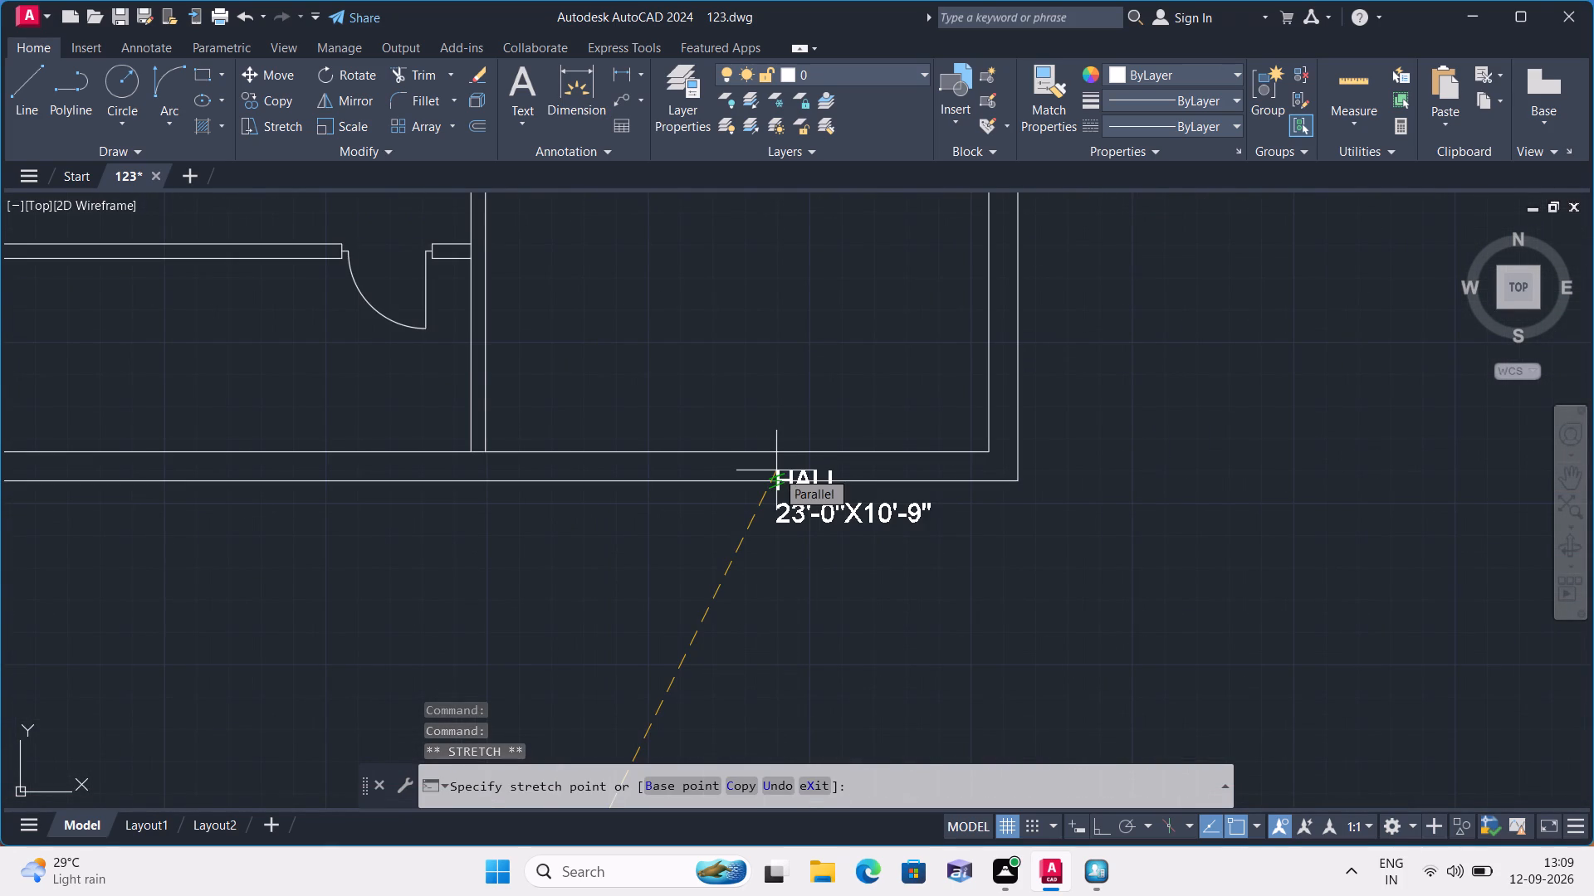
{"action": "scroll", "coordinate": [776, 470], "scroll_direction": "down", "scroll_amount": 1}
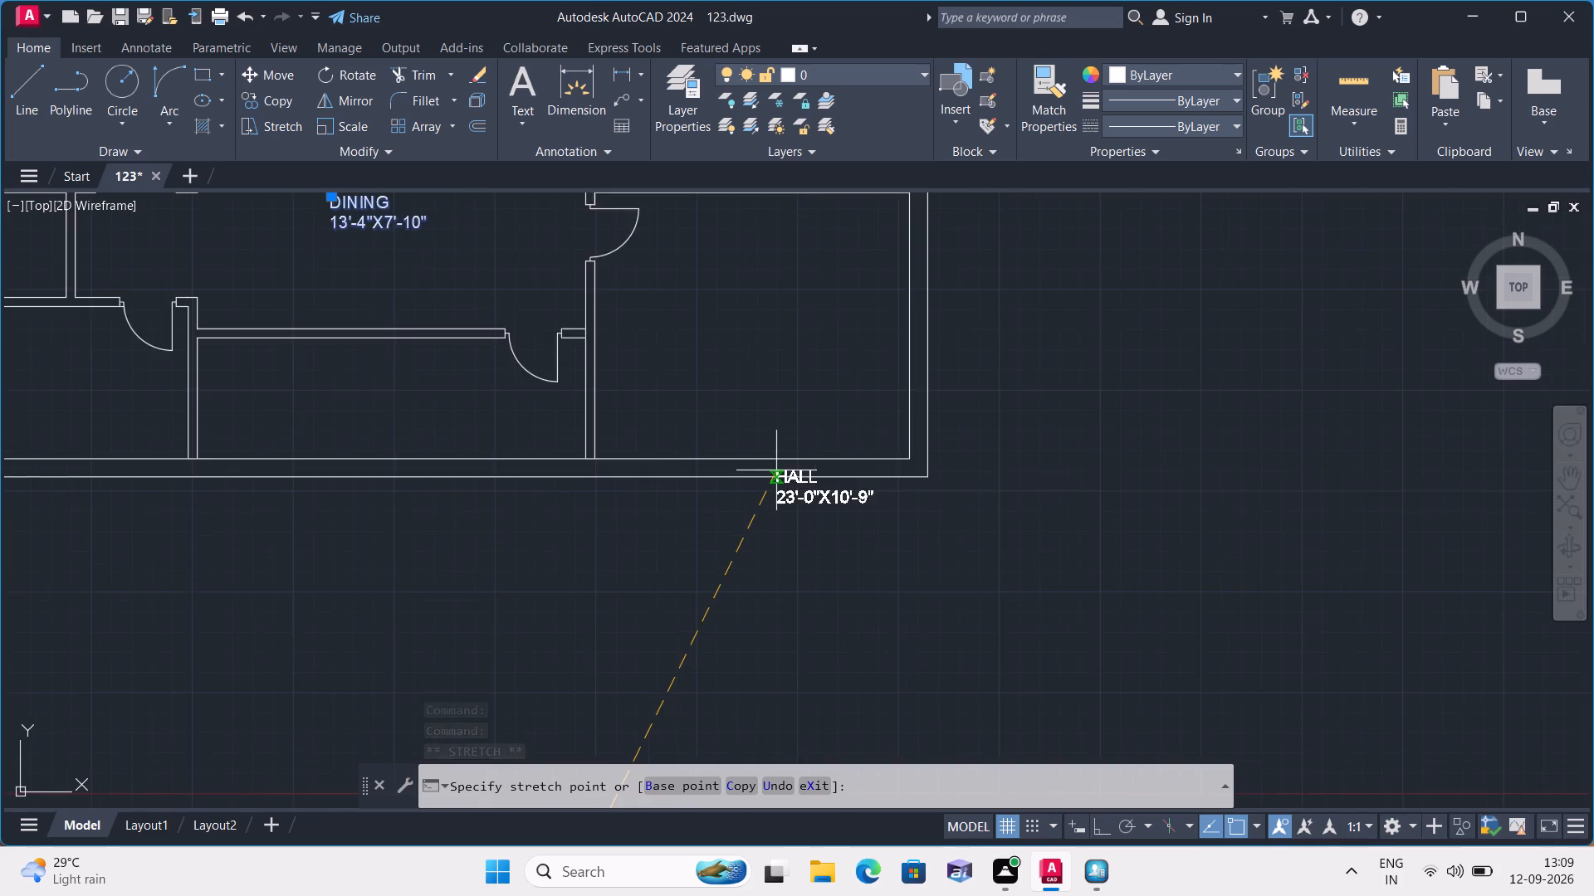
{"action": "scroll", "coordinate": [776, 470], "scroll_direction": "down", "scroll_amount": 2}
{"action": "left_click", "coordinate": [671, 315]}
Move the 5'-0"WIDE BALCONY label outside the plan's right wall, just left of the loose window symbols.
{"action": "scroll", "coordinate": [693, 533], "scroll_direction": "down", "scroll_amount": 2}
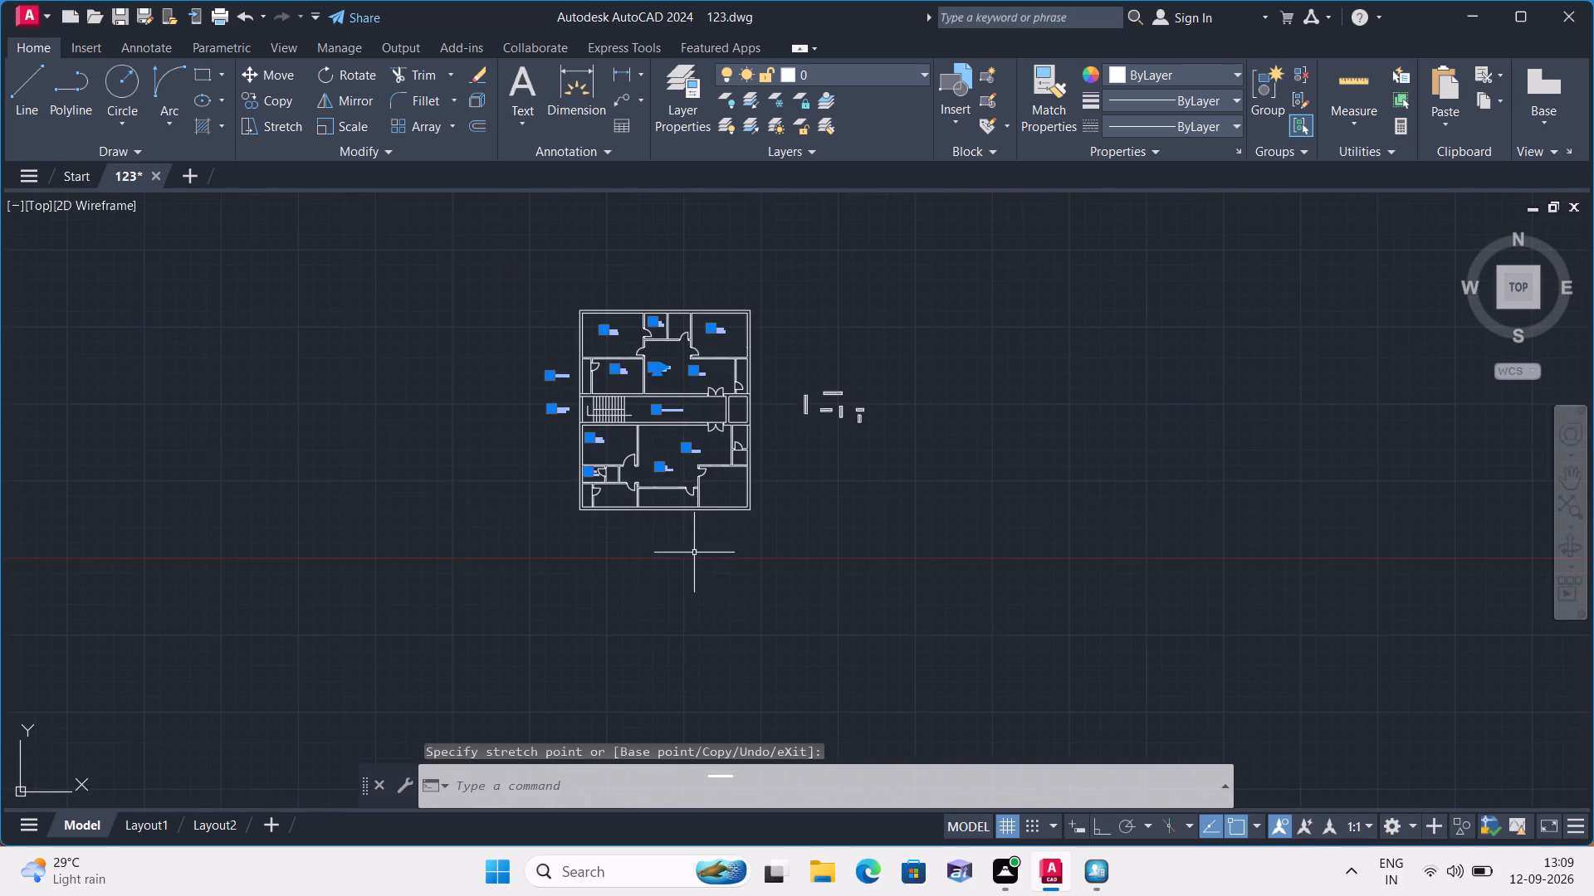
{"action": "middle_click_drag", "start_coordinate": [676, 639], "coordinate": [632, 470]}
{"action": "middle_click_drag", "start_coordinate": [746, 649], "coordinate": [769, 462]}
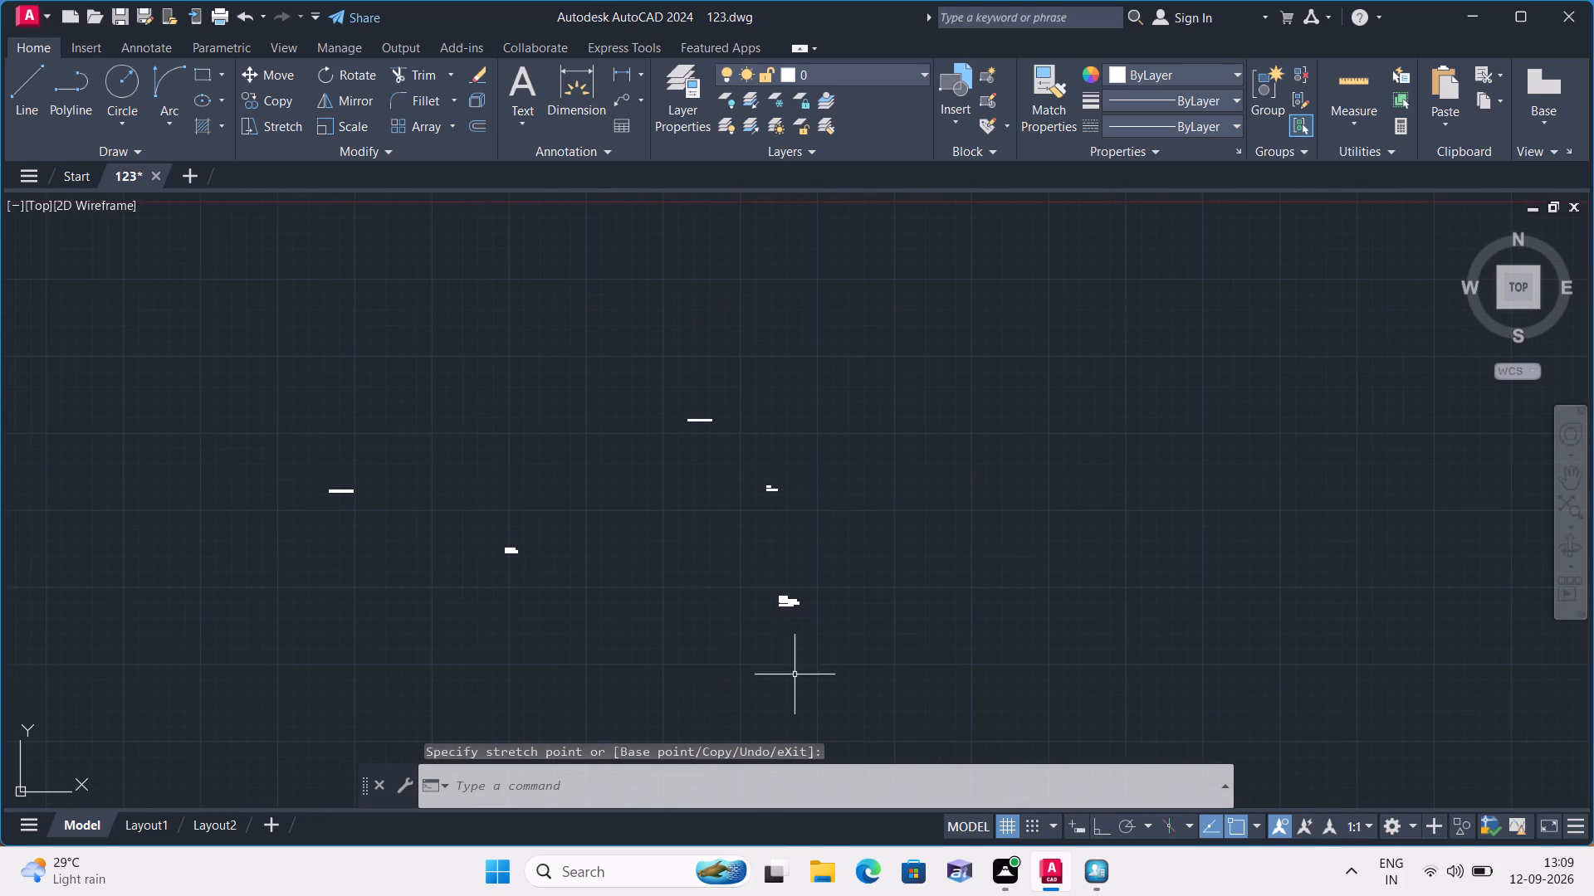
{"action": "left_click", "coordinate": [339, 485]}
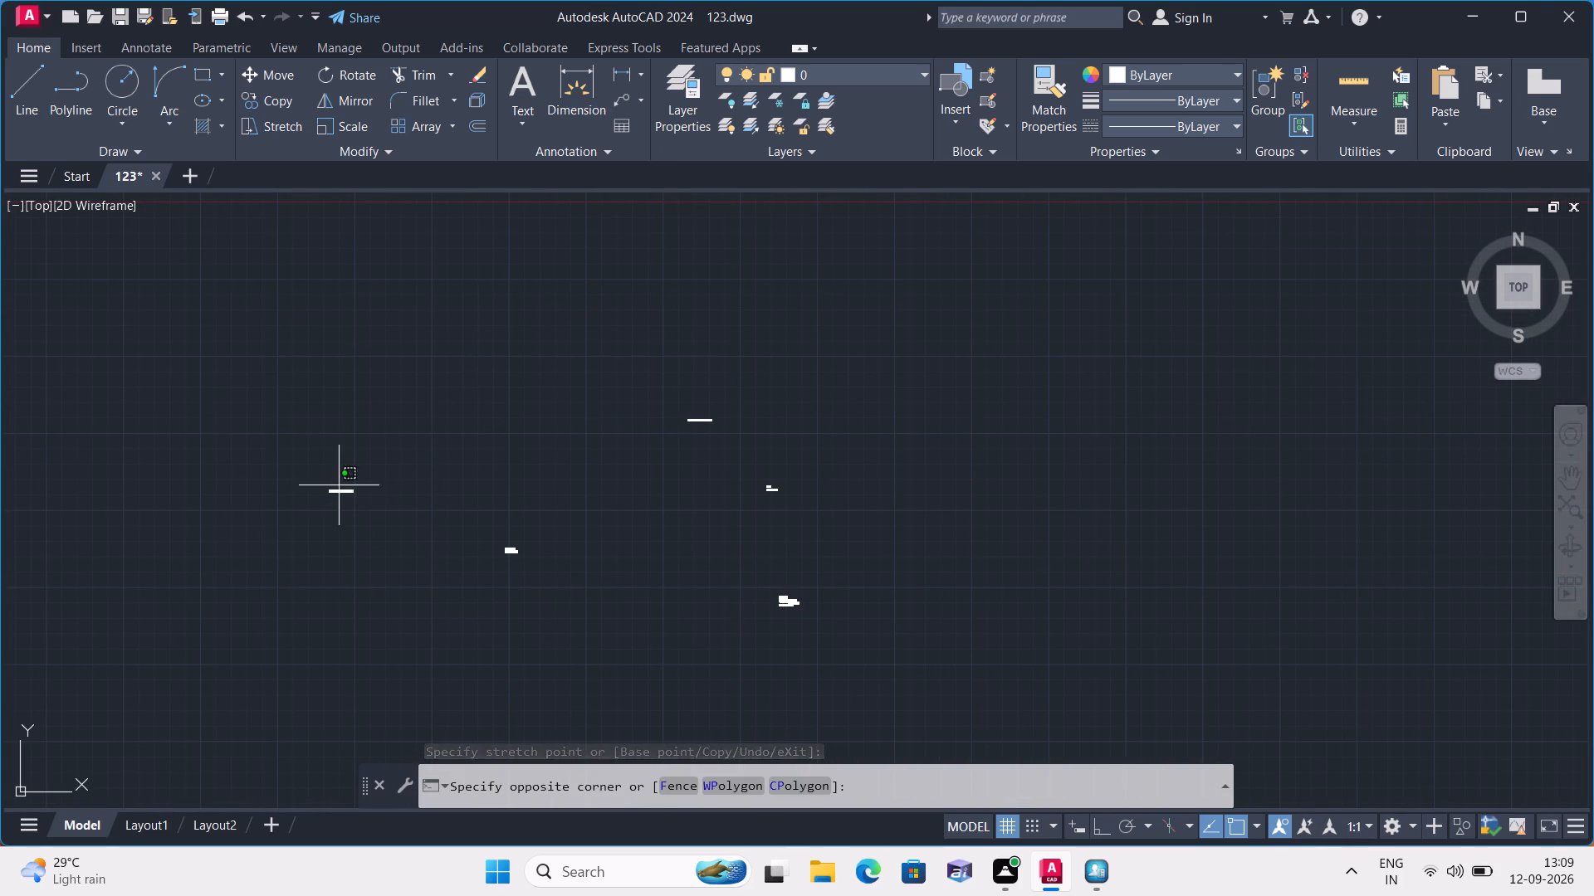
{"action": "left_click", "coordinate": [340, 490]}
{"action": "left_click", "coordinate": [332, 494]}
{"action": "scroll", "coordinate": [333, 495], "scroll_direction": "up", "scroll_amount": 5}
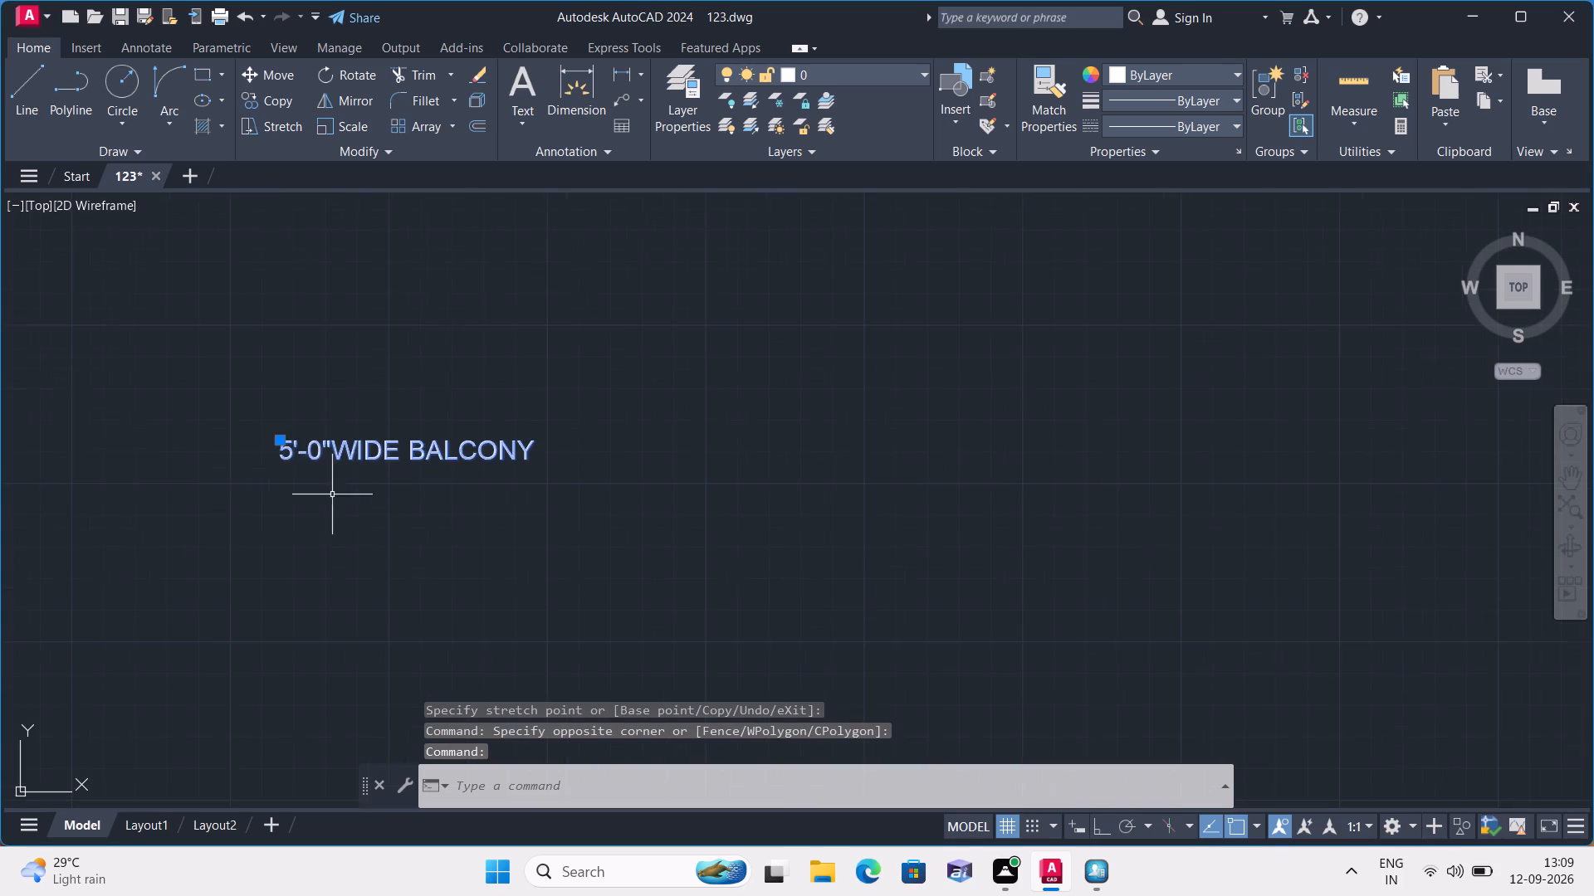
{"action": "left_click", "coordinate": [279, 443]}
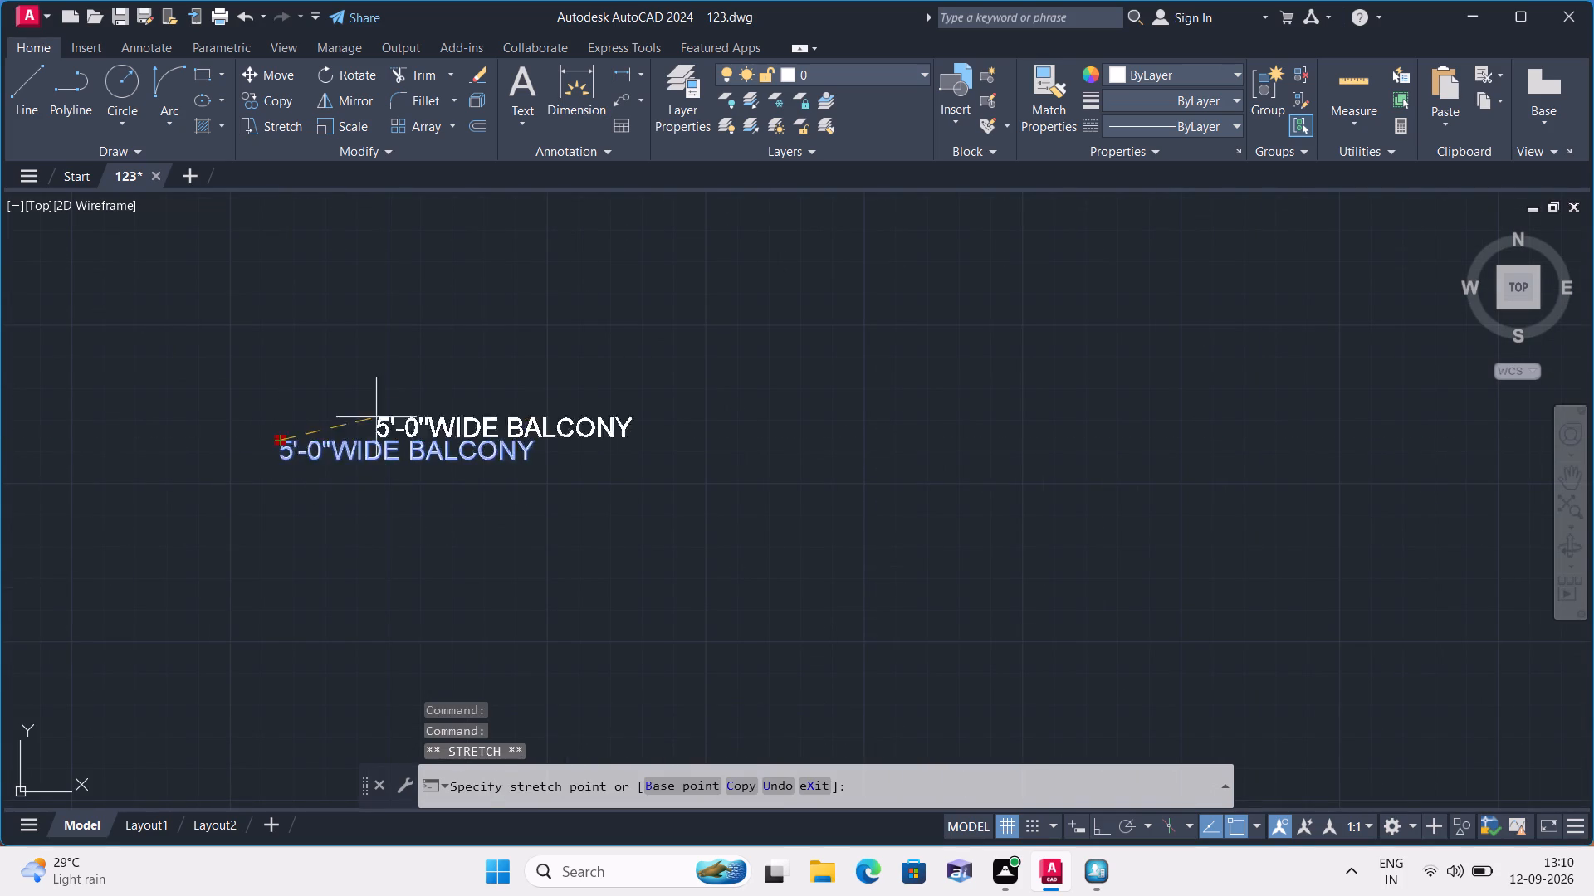
{"action": "scroll", "coordinate": [462, 387], "scroll_direction": "down", "scroll_amount": 2}
{"action": "middle_click_drag", "start_coordinate": [509, 373], "coordinate": [196, 748]}
{"action": "scroll", "coordinate": [187, 781], "scroll_direction": "down", "scroll_amount": 5}
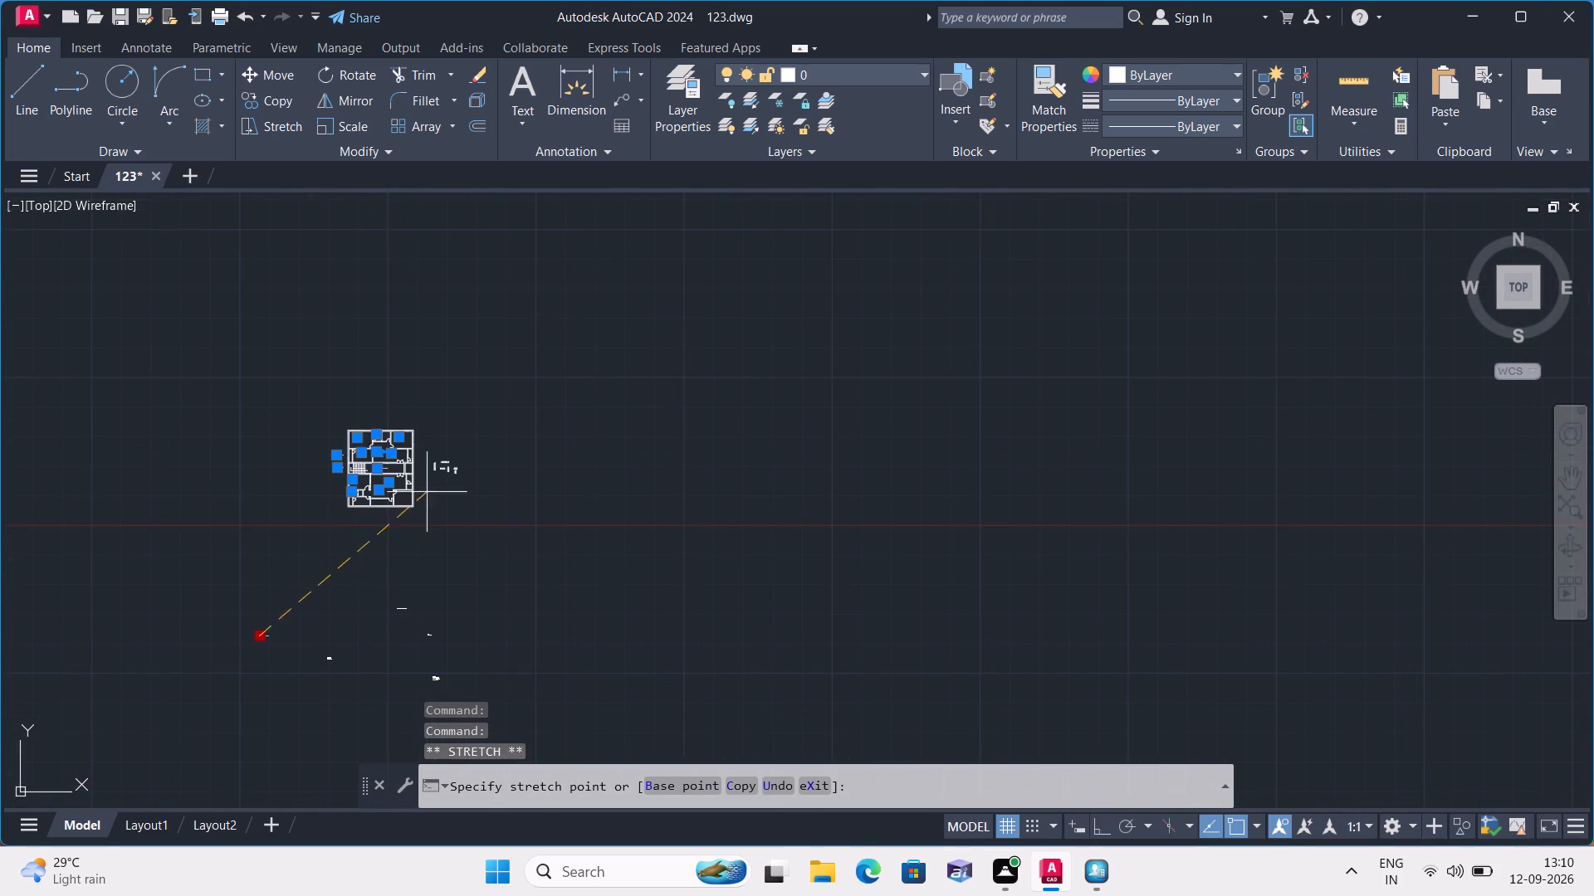
{"action": "scroll", "coordinate": [428, 488], "scroll_direction": "up", "scroll_amount": 5}
{"action": "left_click", "coordinate": [372, 305]}
Move the 11'-9"X7'-0" KITCHEN label into the bottom-left room of the plan, right of its inner door.
{"action": "scroll", "coordinate": [453, 512], "scroll_direction": "down", "scroll_amount": 4}
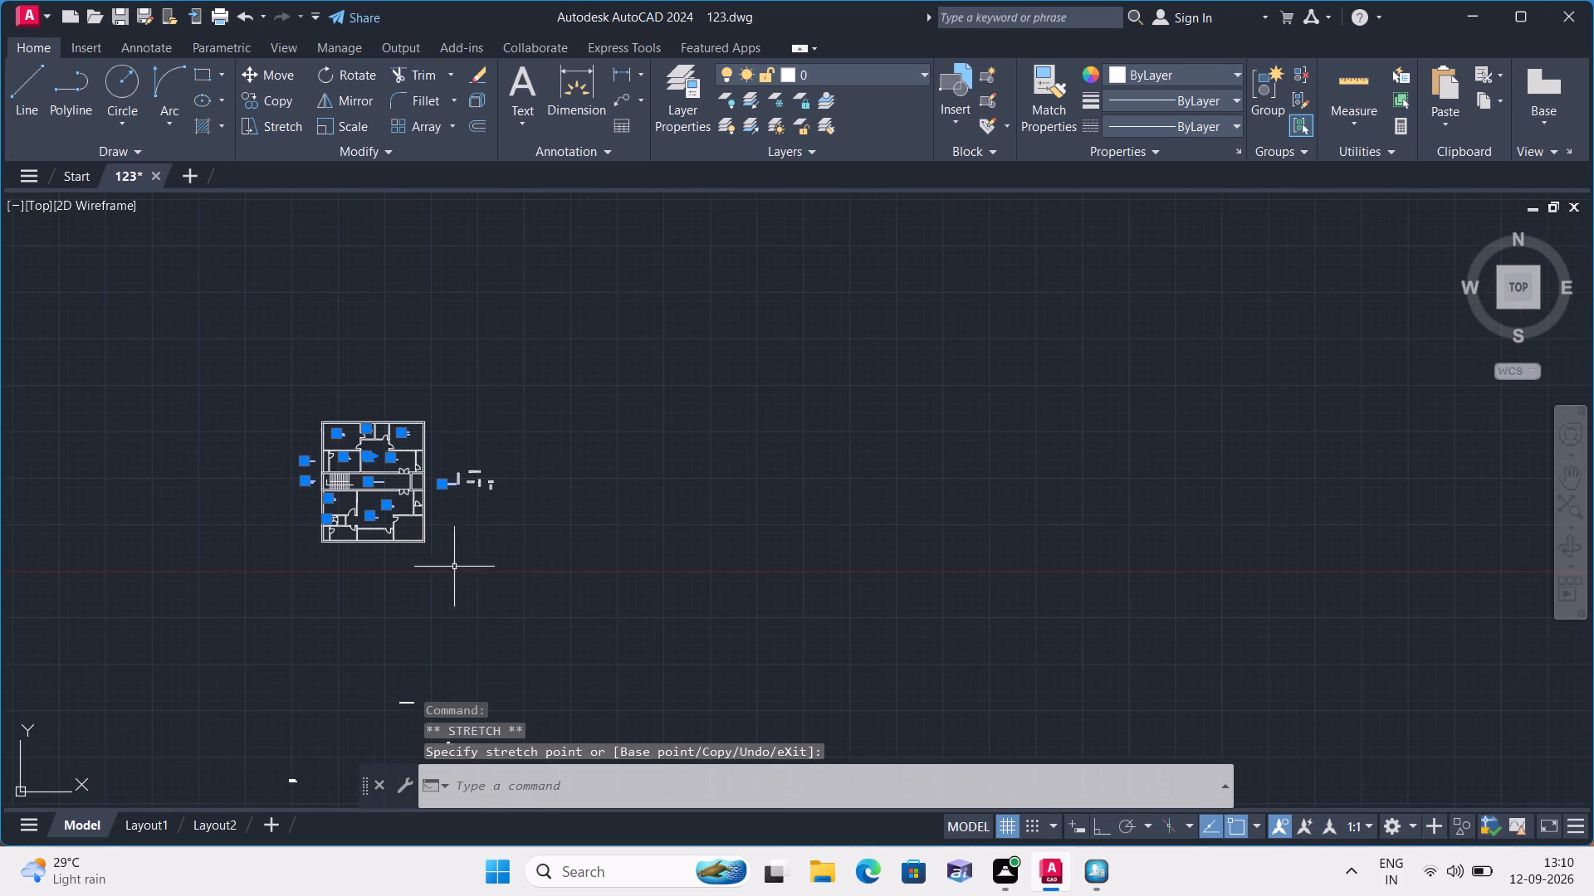
{"action": "middle_click_drag", "start_coordinate": [457, 585], "coordinate": [508, 499]}
{"action": "scroll", "coordinate": [482, 543], "scroll_direction": "down", "scroll_amount": 1}
{"action": "scroll", "coordinate": [411, 688], "scroll_direction": "up", "scroll_amount": 4}
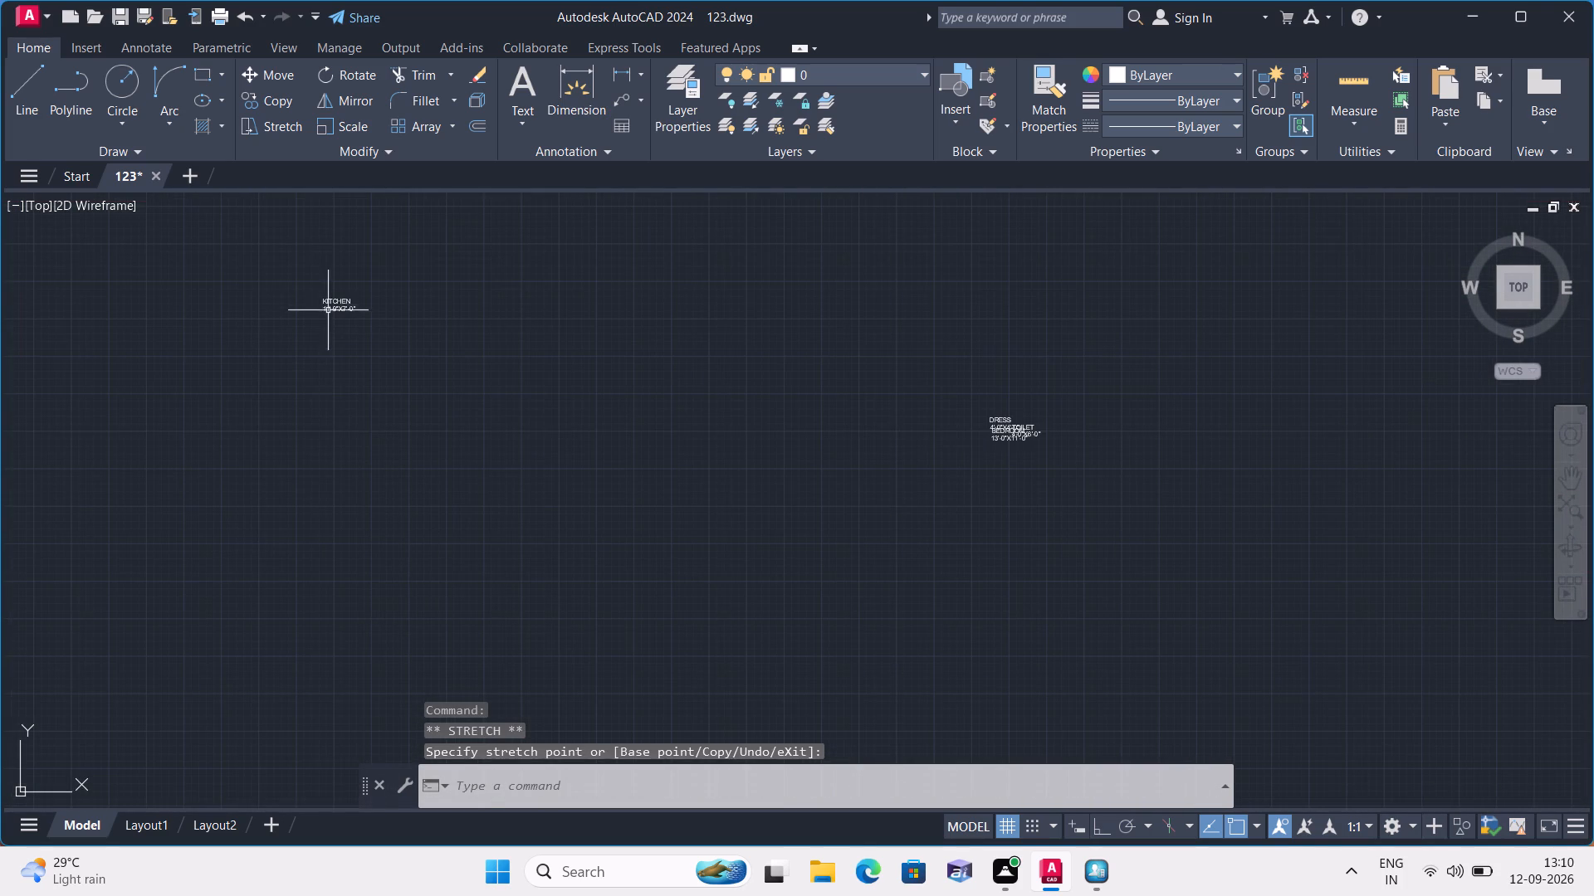
{"action": "left_click", "coordinate": [332, 298]}
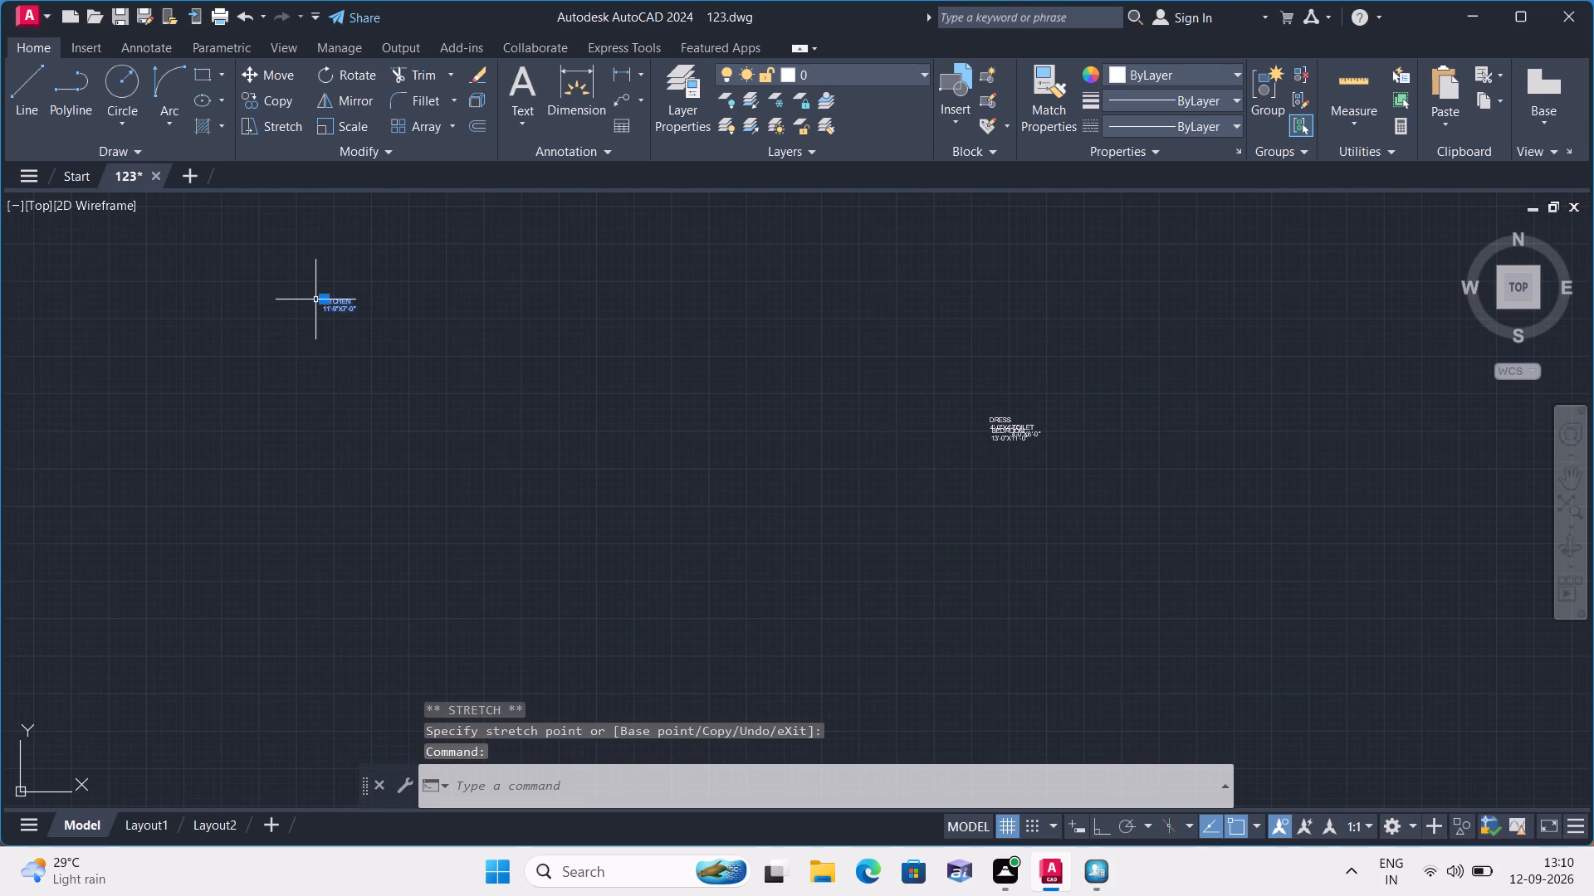
{"action": "left_click", "coordinate": [321, 295]}
{"action": "scroll", "coordinate": [390, 257], "scroll_direction": "down", "scroll_amount": 4}
{"action": "middle_click_drag", "start_coordinate": [390, 257], "coordinate": [391, 388]}
{"action": "scroll", "coordinate": [392, 284], "scroll_direction": "down", "scroll_amount": 1}
{"action": "scroll", "coordinate": [402, 474], "scroll_direction": "down", "scroll_amount": 1}
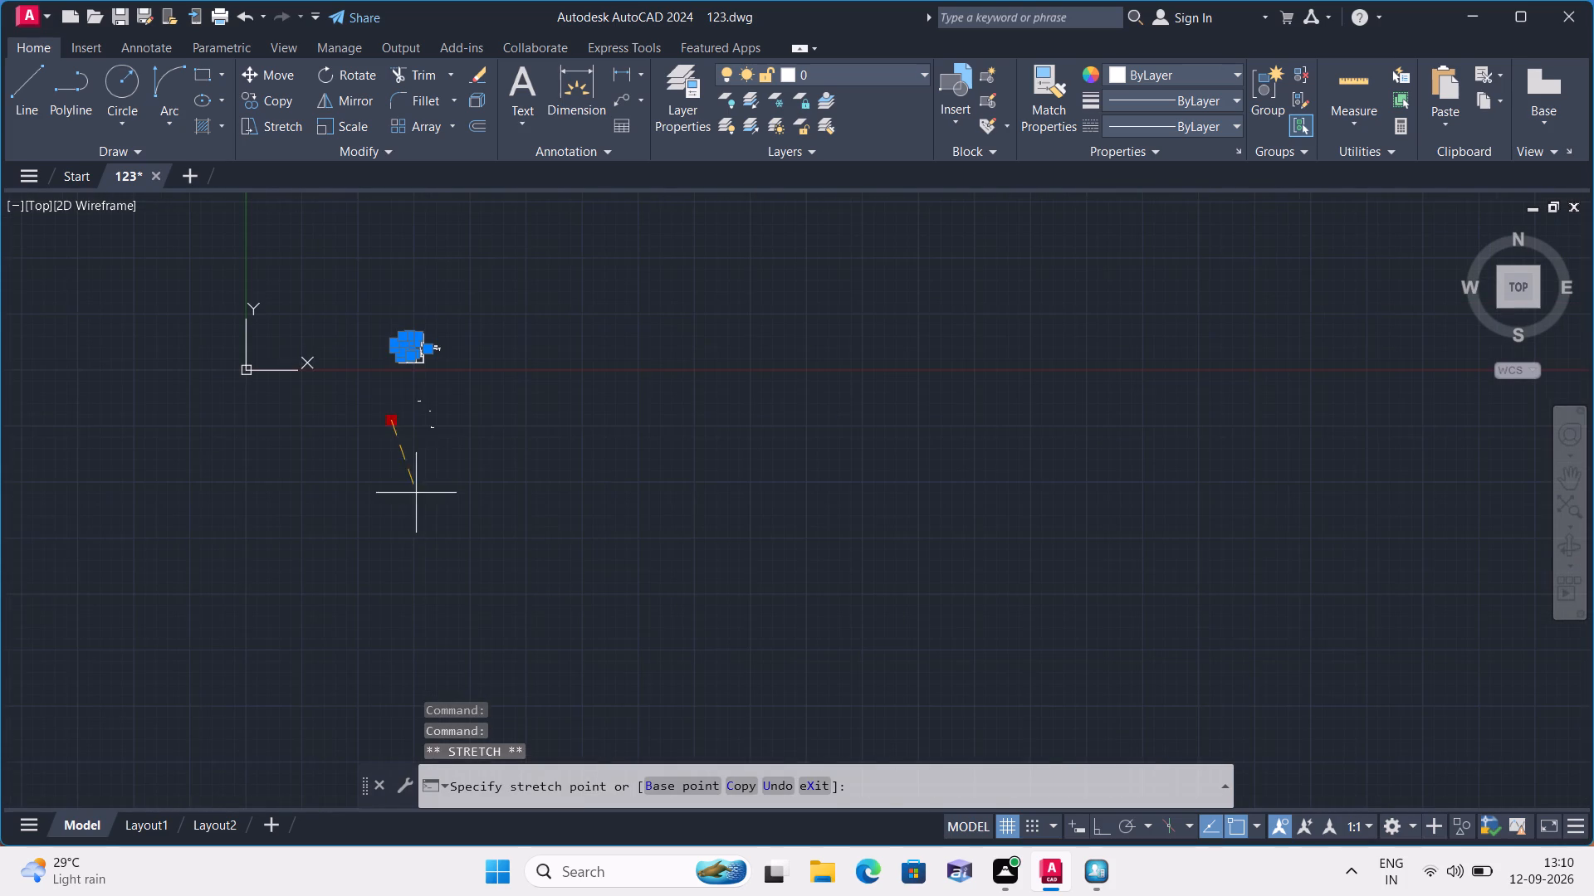
{"action": "scroll", "coordinate": [416, 493], "scroll_direction": "down", "scroll_amount": 1}
{"action": "scroll", "coordinate": [400, 362], "scroll_direction": "up", "scroll_amount": 9}
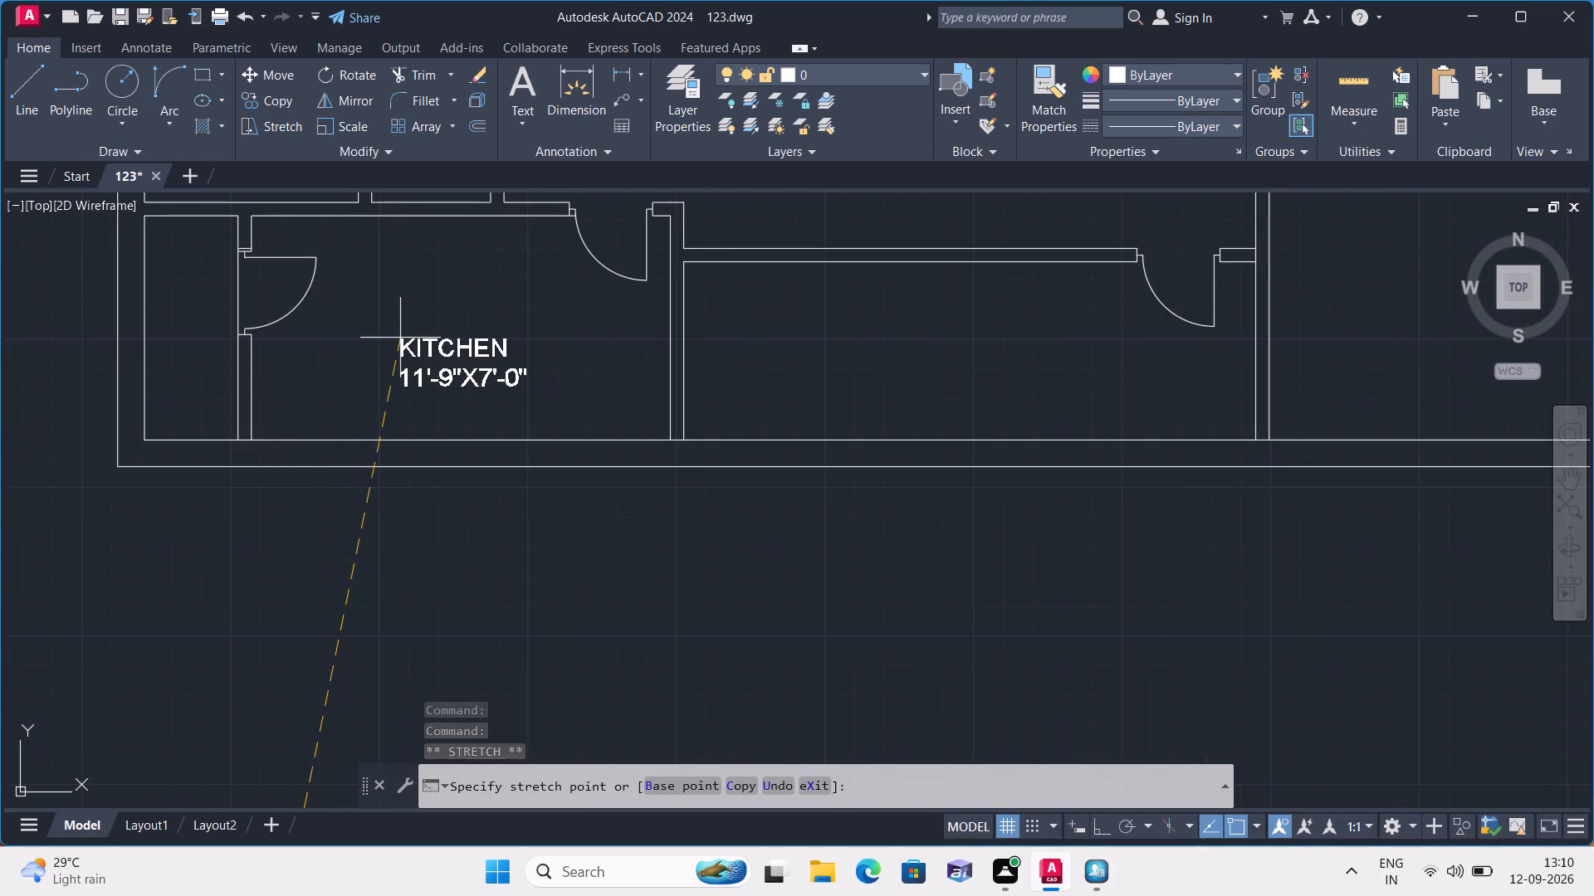
{"action": "left_click", "coordinate": [402, 319]}
Move the 4'-0"WIDE BALCONY label just outside the plan's right wall, beside the small shaft at the corridor's right end.
{"action": "scroll", "coordinate": [443, 516], "scroll_direction": "down", "scroll_amount": 4}
{"action": "scroll", "coordinate": [485, 654], "scroll_direction": "down", "scroll_amount": 1}
{"action": "middle_click_drag", "start_coordinate": [485, 655], "coordinate": [502, 296]}
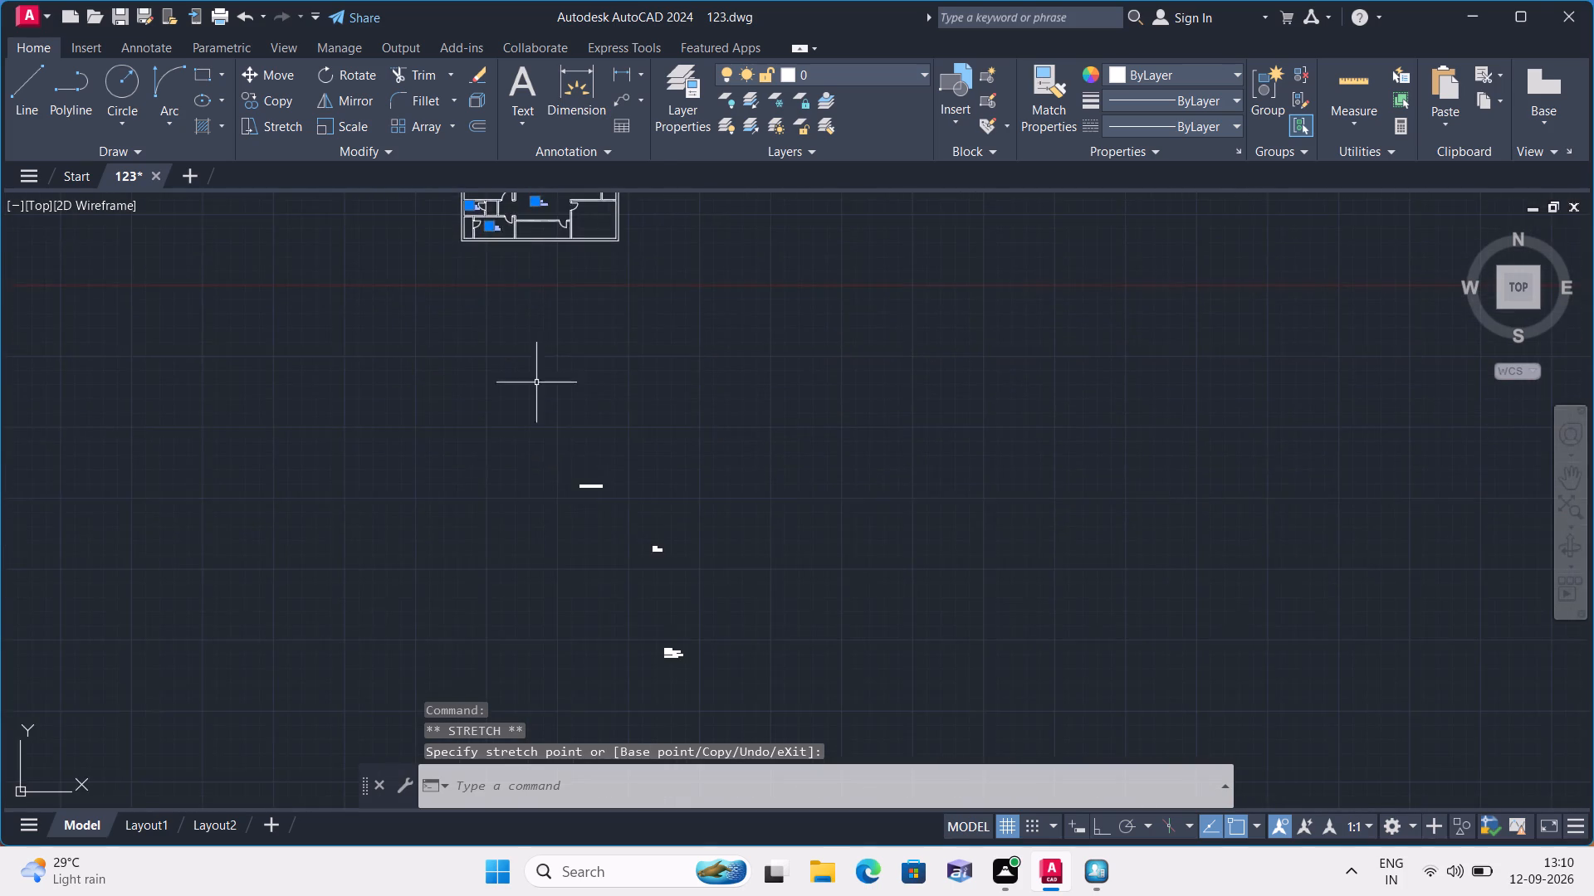
{"action": "scroll", "coordinate": [590, 512], "scroll_direction": "up", "scroll_amount": 4}
{"action": "left_click", "coordinate": [569, 354]}
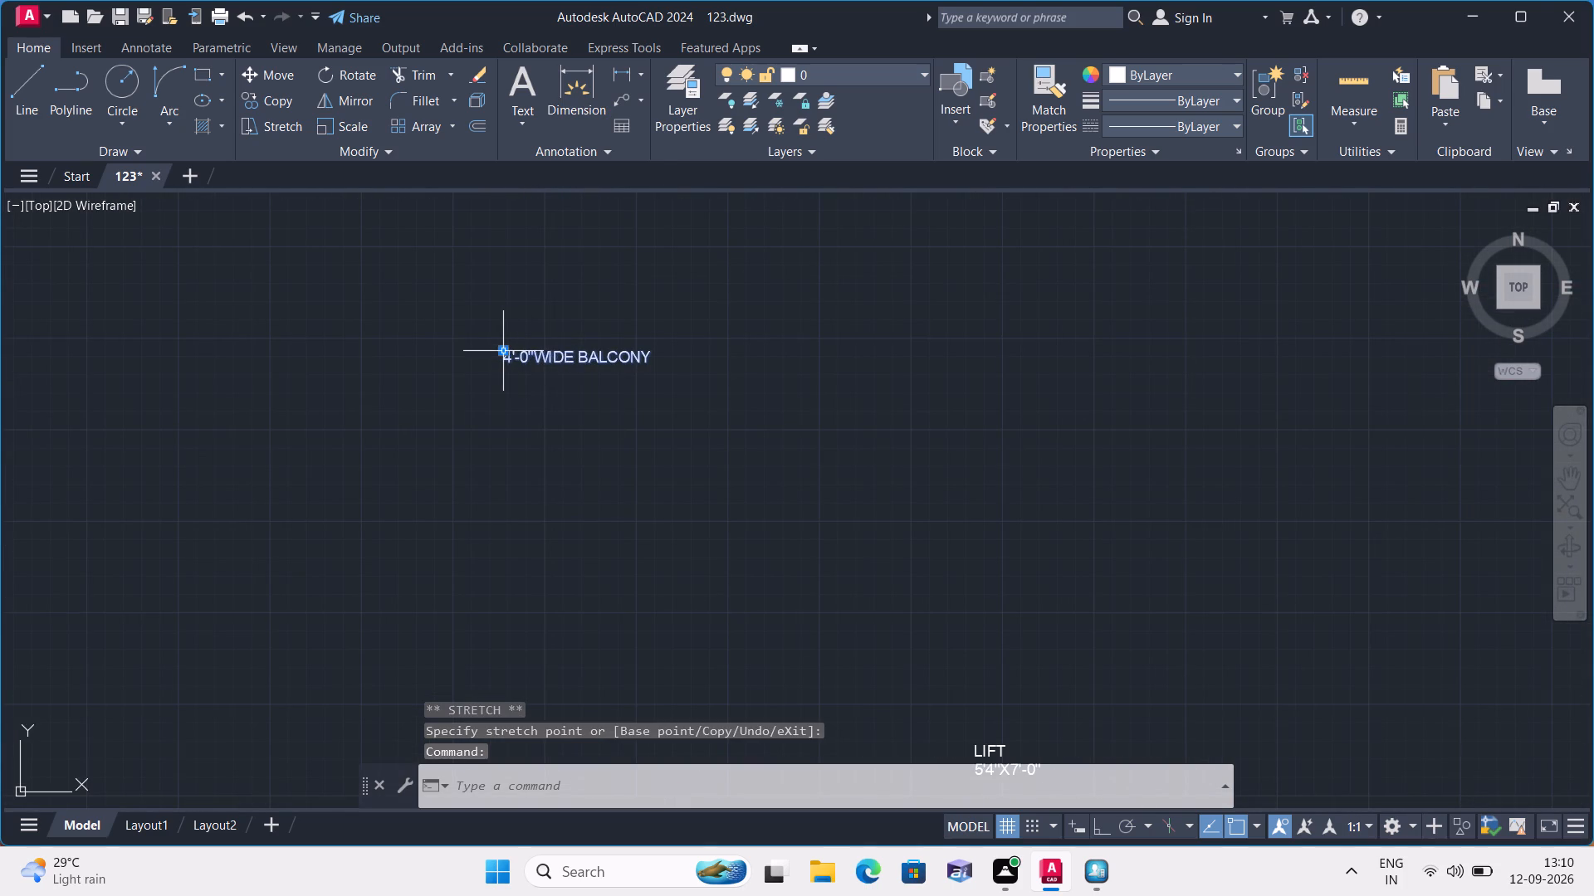
{"action": "left_click", "coordinate": [503, 347]}
{"action": "scroll", "coordinate": [545, 324], "scroll_direction": "down", "scroll_amount": 3}
{"action": "middle_click_drag", "start_coordinate": [536, 307], "coordinate": [359, 662]}
{"action": "scroll", "coordinate": [376, 618], "scroll_direction": "down", "scroll_amount": 1}
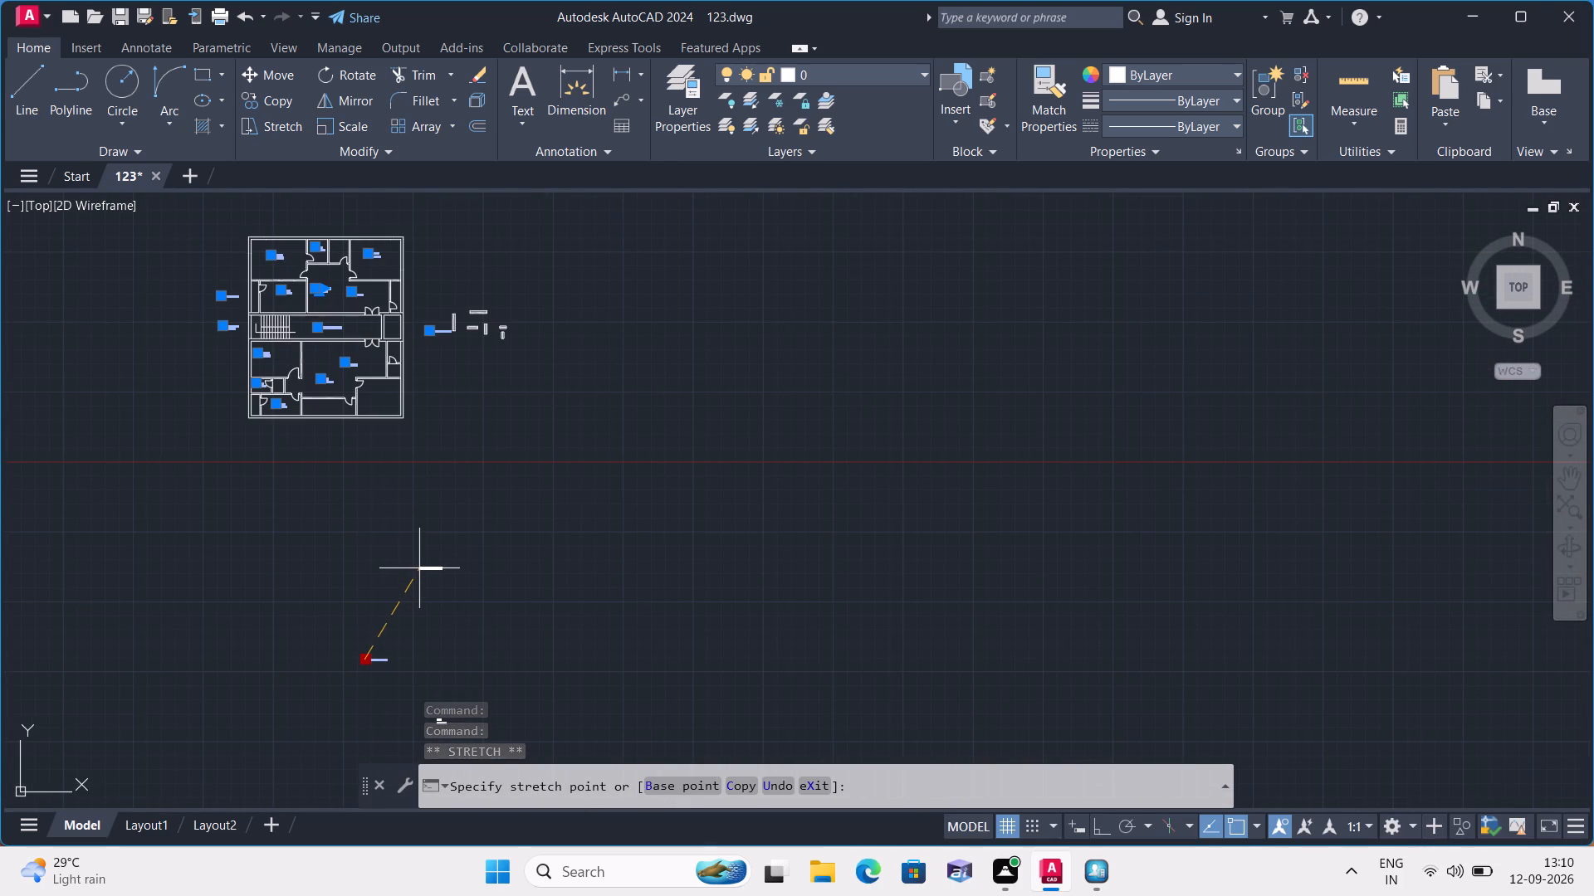
{"action": "middle_click_drag", "start_coordinate": [418, 626], "coordinate": [413, 716]}
{"action": "scroll", "coordinate": [406, 402], "scroll_direction": "up", "scroll_amount": 5}
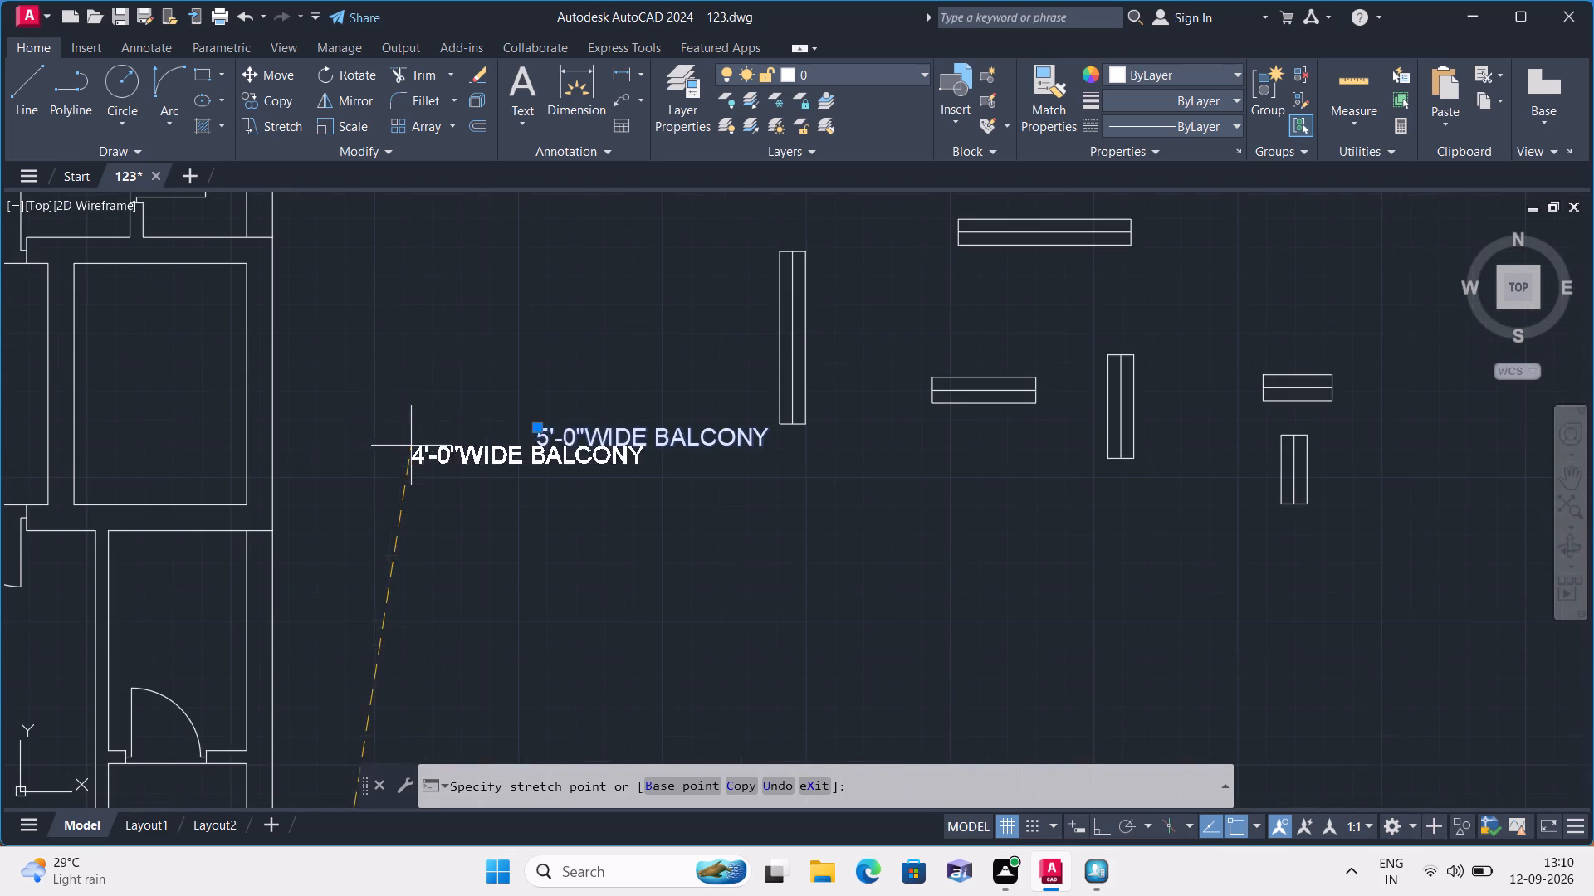
{"action": "left_click", "coordinate": [326, 348]}
Move the 5'-0"WIDE BALCONY label into the bottom room below DINING, between the kitchen and the bottom-right room.
{"action": "left_click", "coordinate": [539, 426]}
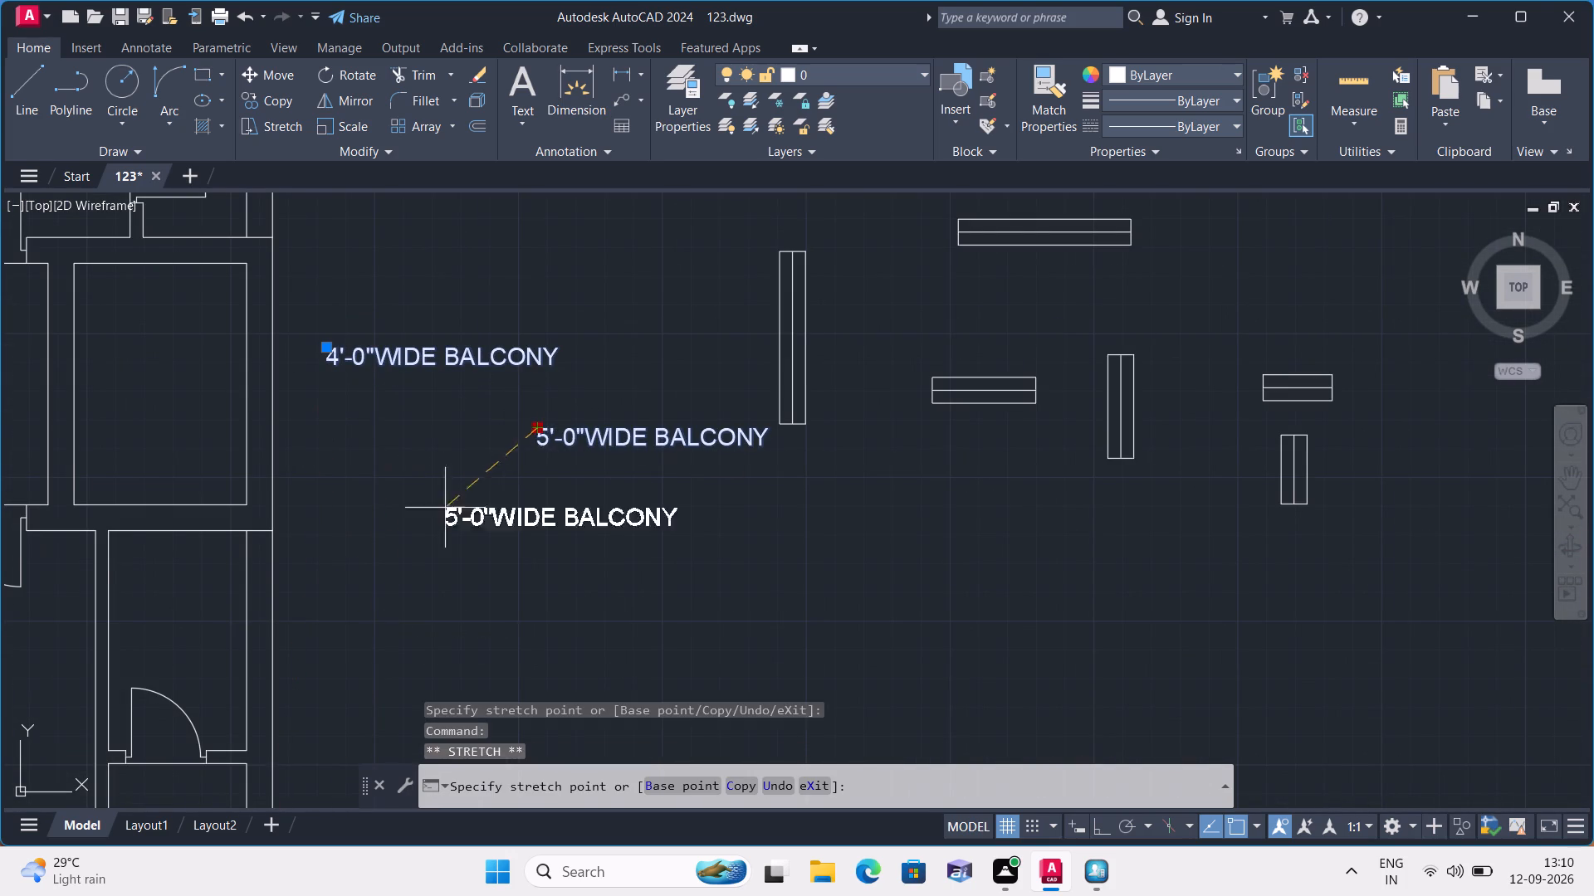
{"action": "scroll", "coordinate": [256, 635], "scroll_direction": "down", "scroll_amount": 2}
{"action": "middle_click_drag", "start_coordinate": [270, 650], "coordinate": [626, 280]}
{"action": "scroll", "coordinate": [151, 519], "scroll_direction": "up", "scroll_amount": 2}
{"action": "left_click", "coordinate": [401, 464]}
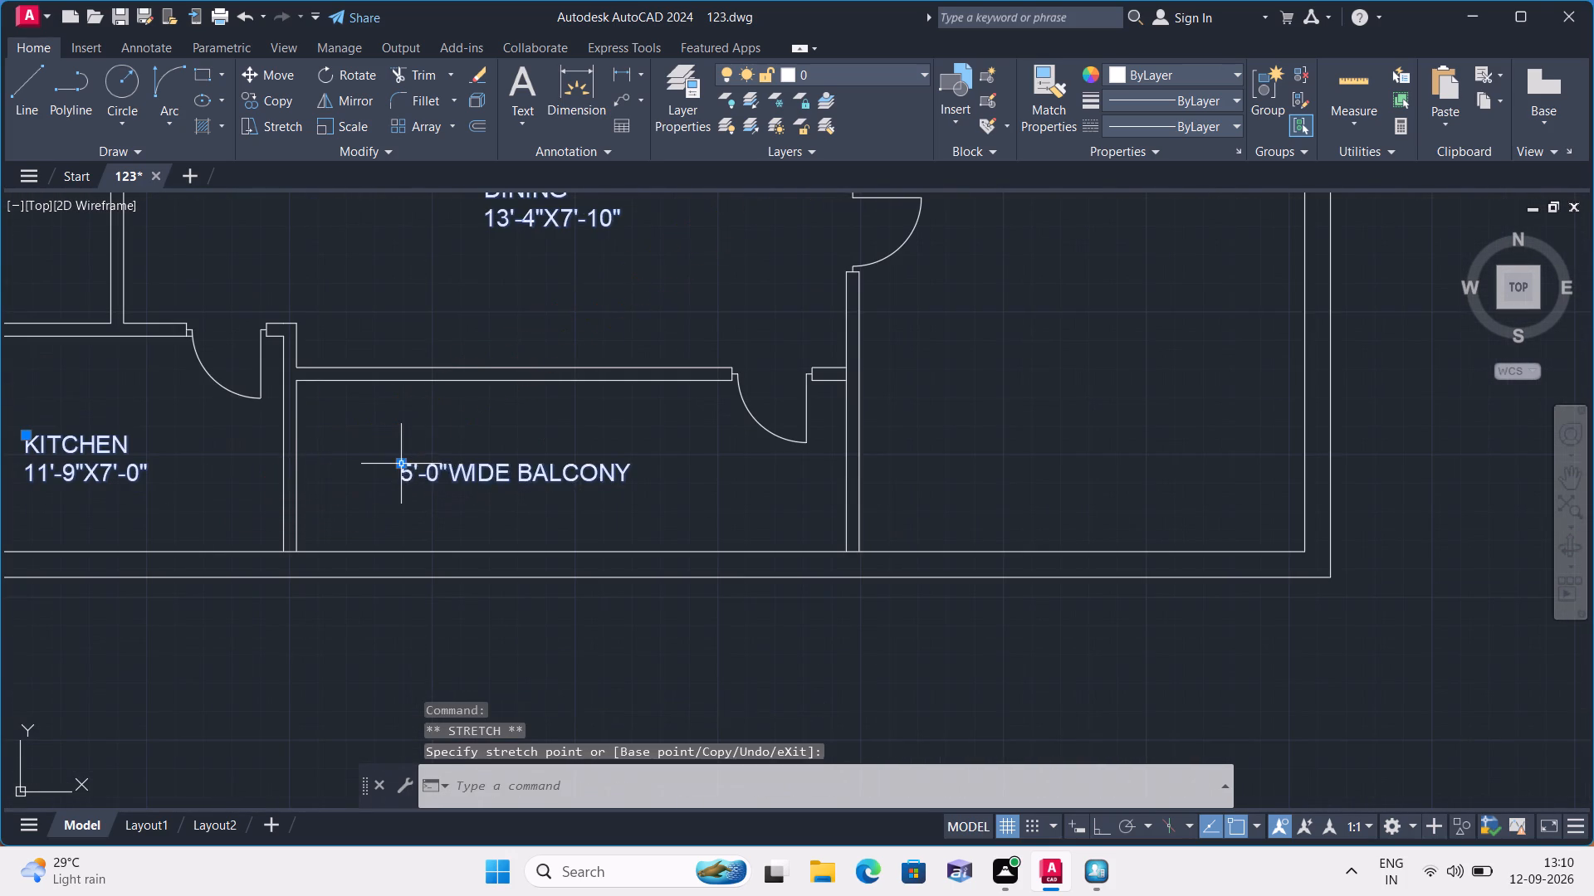
Move the LIFT 5'4"X7'-0" label into the small enclosed space at the right end of the corridor.
{"action": "scroll", "coordinate": [475, 580], "scroll_direction": "down", "scroll_amount": 3}
{"action": "middle_click_drag", "start_coordinate": [511, 652], "coordinate": [487, 310]}
{"action": "scroll", "coordinate": [665, 624], "scroll_direction": "down", "scroll_amount": 3}
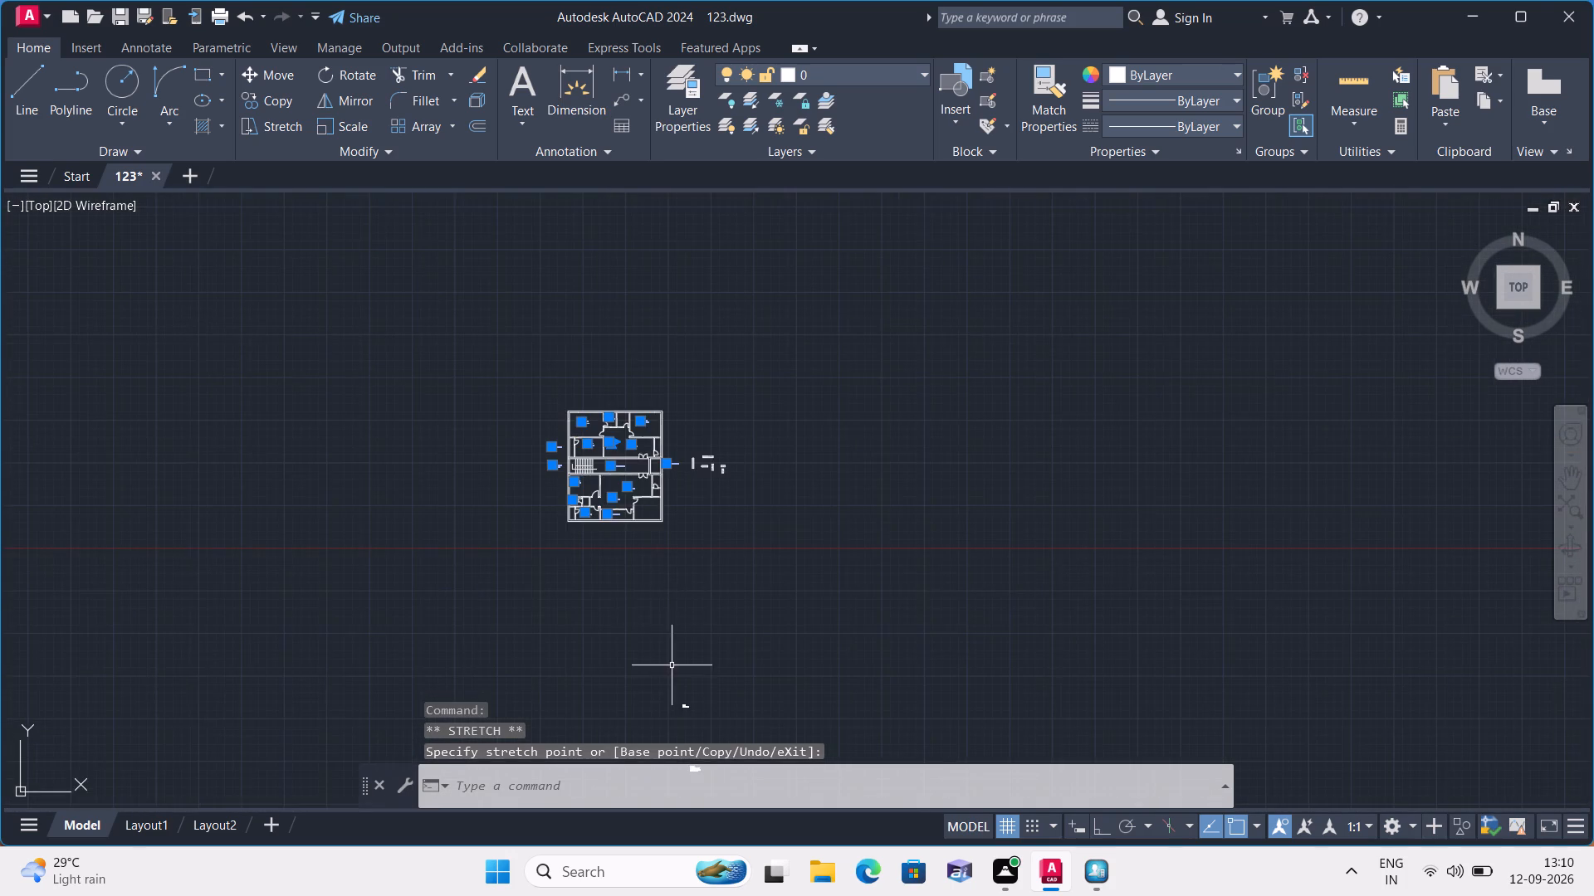
{"action": "middle_click_drag", "start_coordinate": [662, 644], "coordinate": [629, 461]}
{"action": "scroll", "coordinate": [648, 548], "scroll_direction": "up", "scroll_amount": 5}
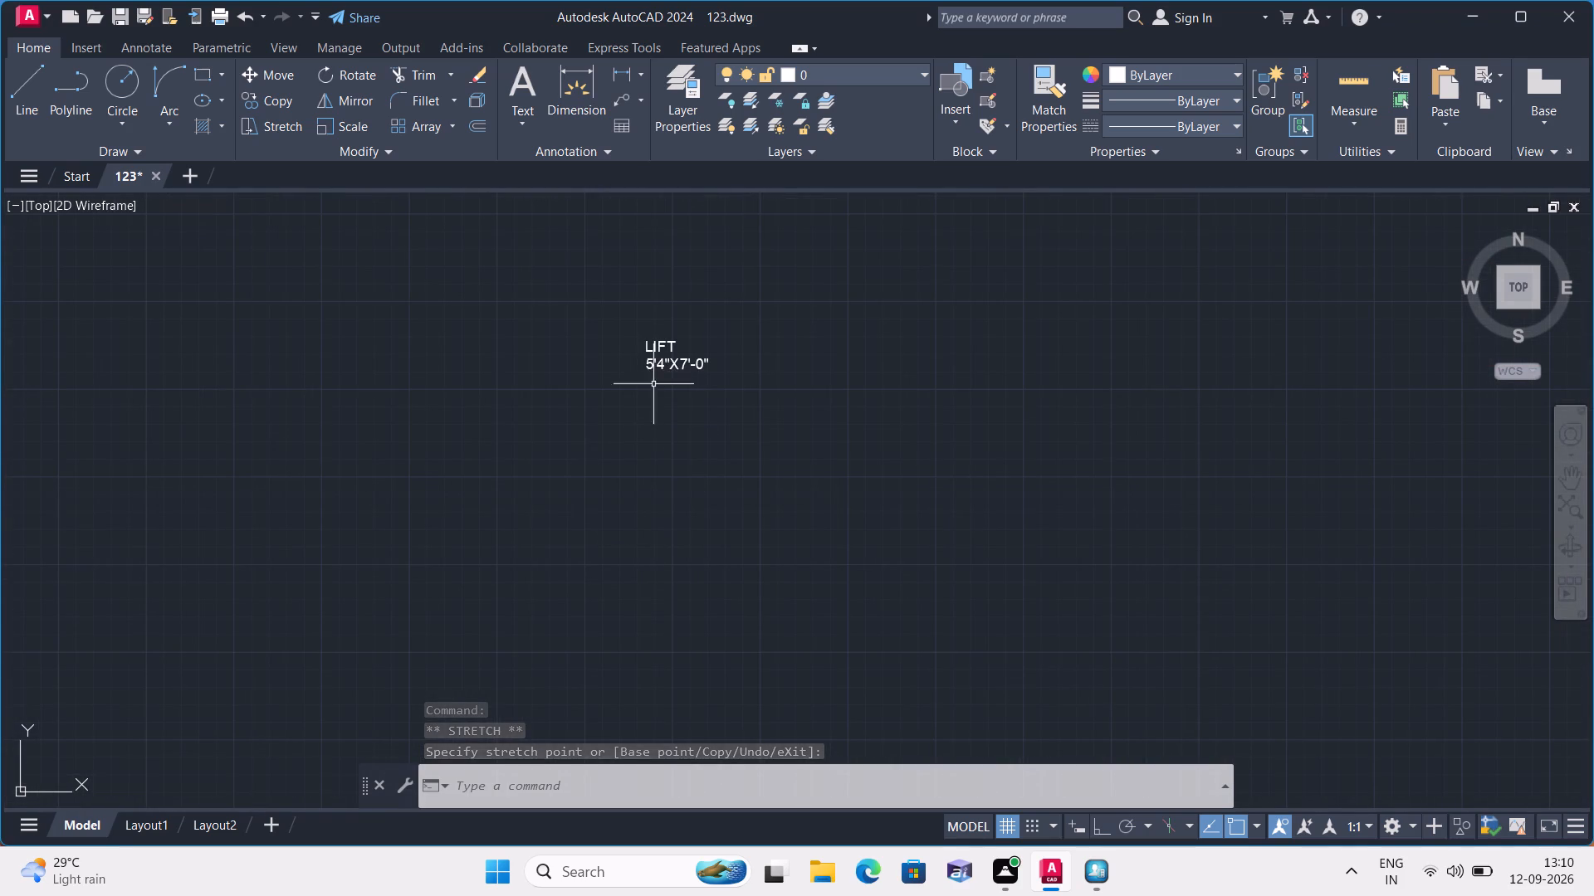
{"action": "left_click", "coordinate": [652, 349]}
{"action": "left_click", "coordinate": [650, 340]}
{"action": "scroll", "coordinate": [540, 353], "scroll_direction": "down", "scroll_amount": 2}
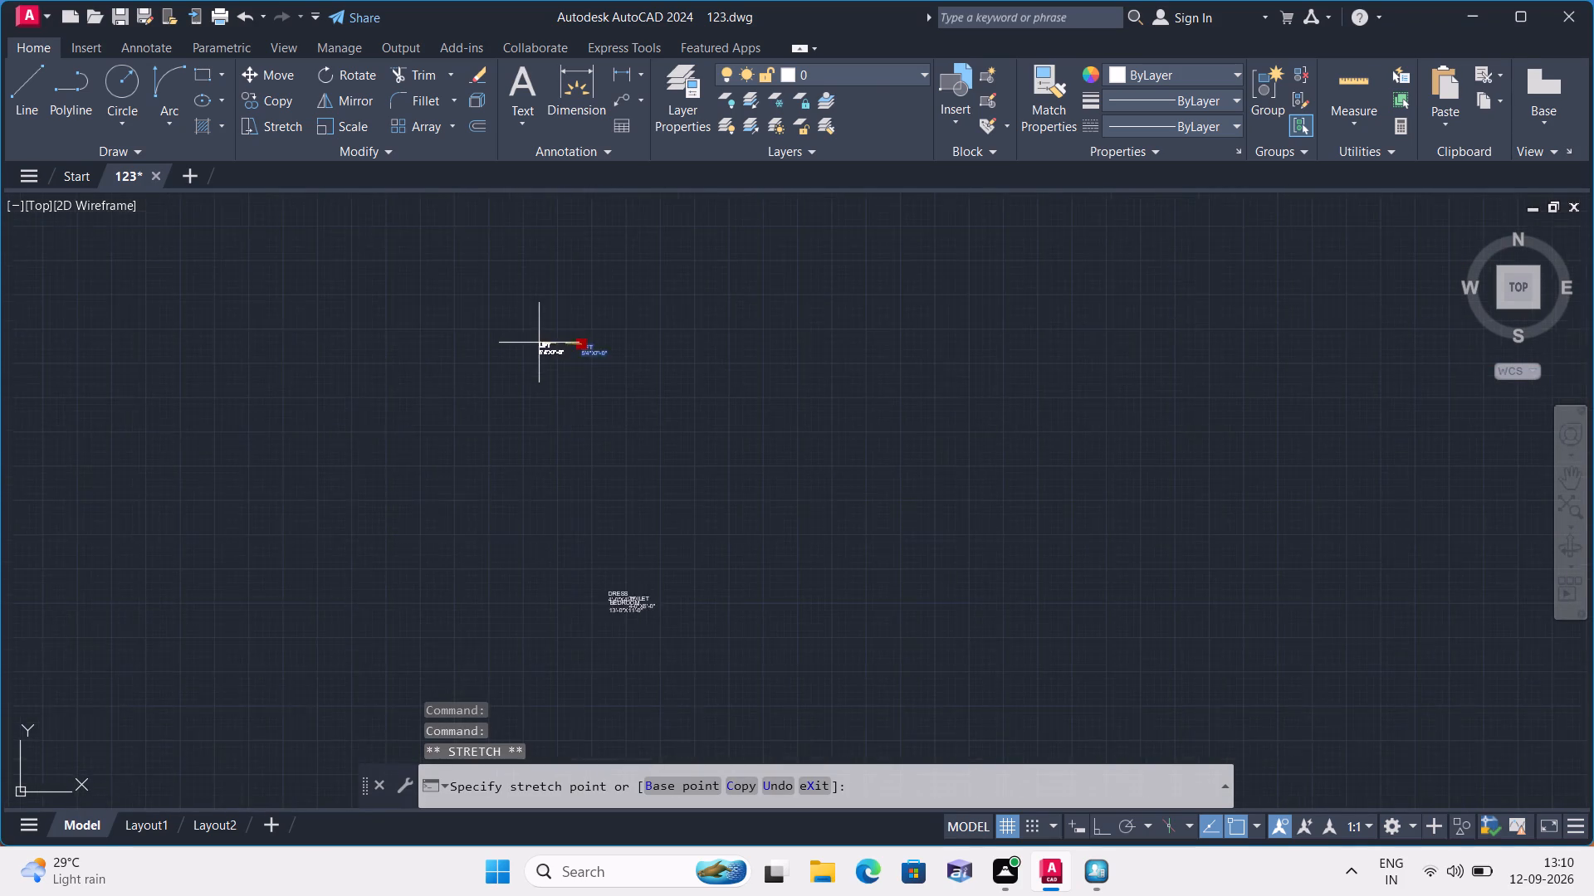
{"action": "middle_click_drag", "start_coordinate": [539, 341], "coordinate": [536, 734]}
{"action": "scroll", "coordinate": [515, 653], "scroll_direction": "down", "scroll_amount": 2}
{"action": "scroll", "coordinate": [487, 283], "scroll_direction": "up", "scroll_amount": 1}
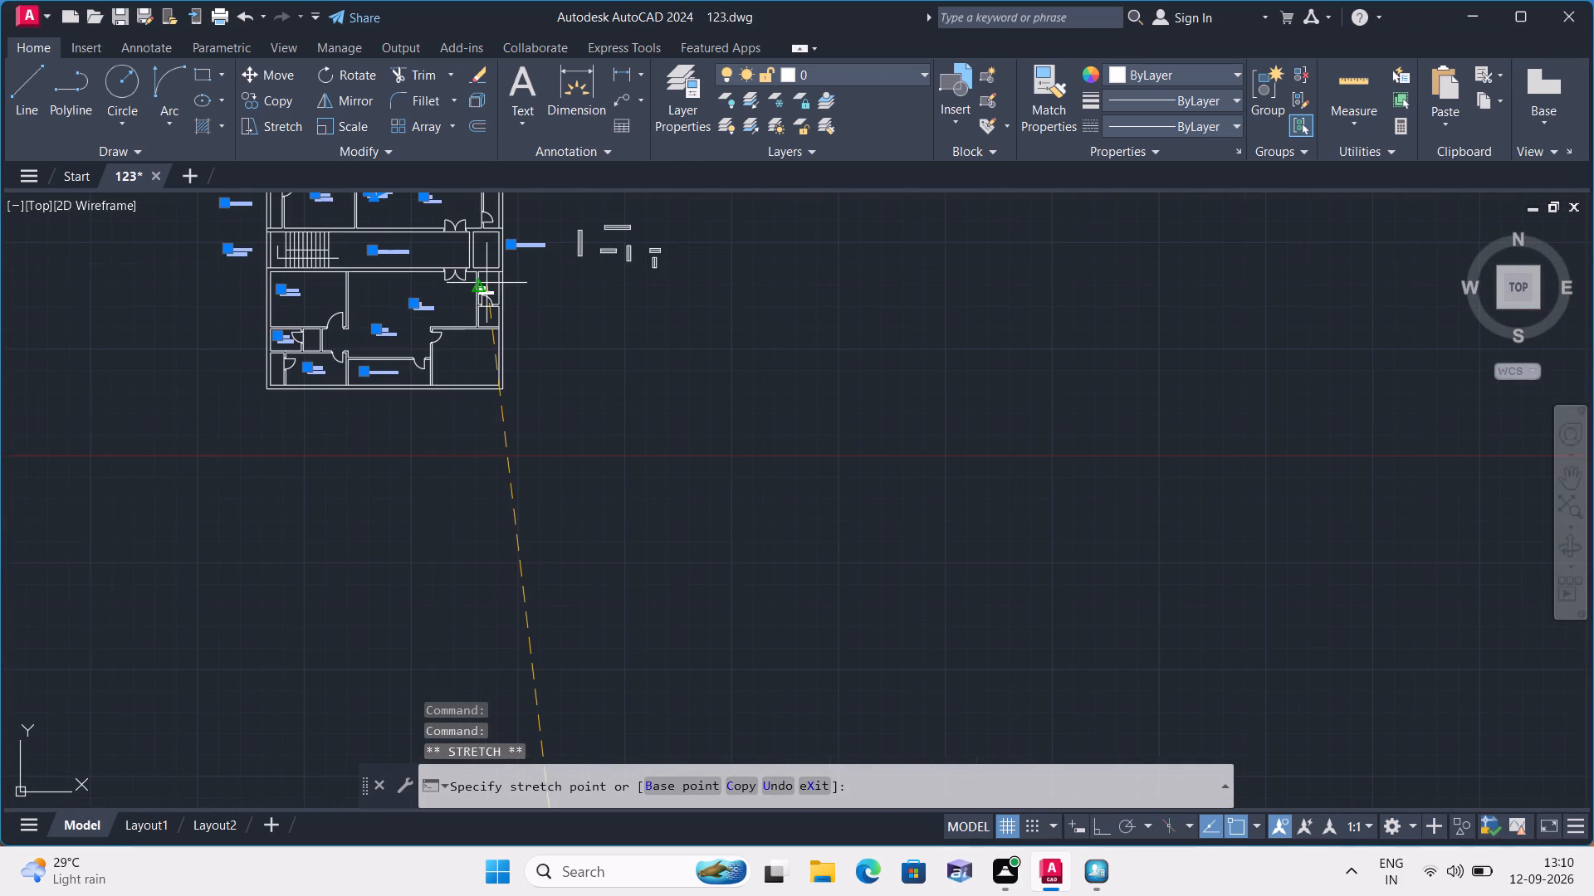
{"action": "middle_click_drag", "start_coordinate": [542, 362], "coordinate": [590, 462]}
{"action": "scroll", "coordinate": [470, 343], "scroll_direction": "up", "scroll_amount": 4}
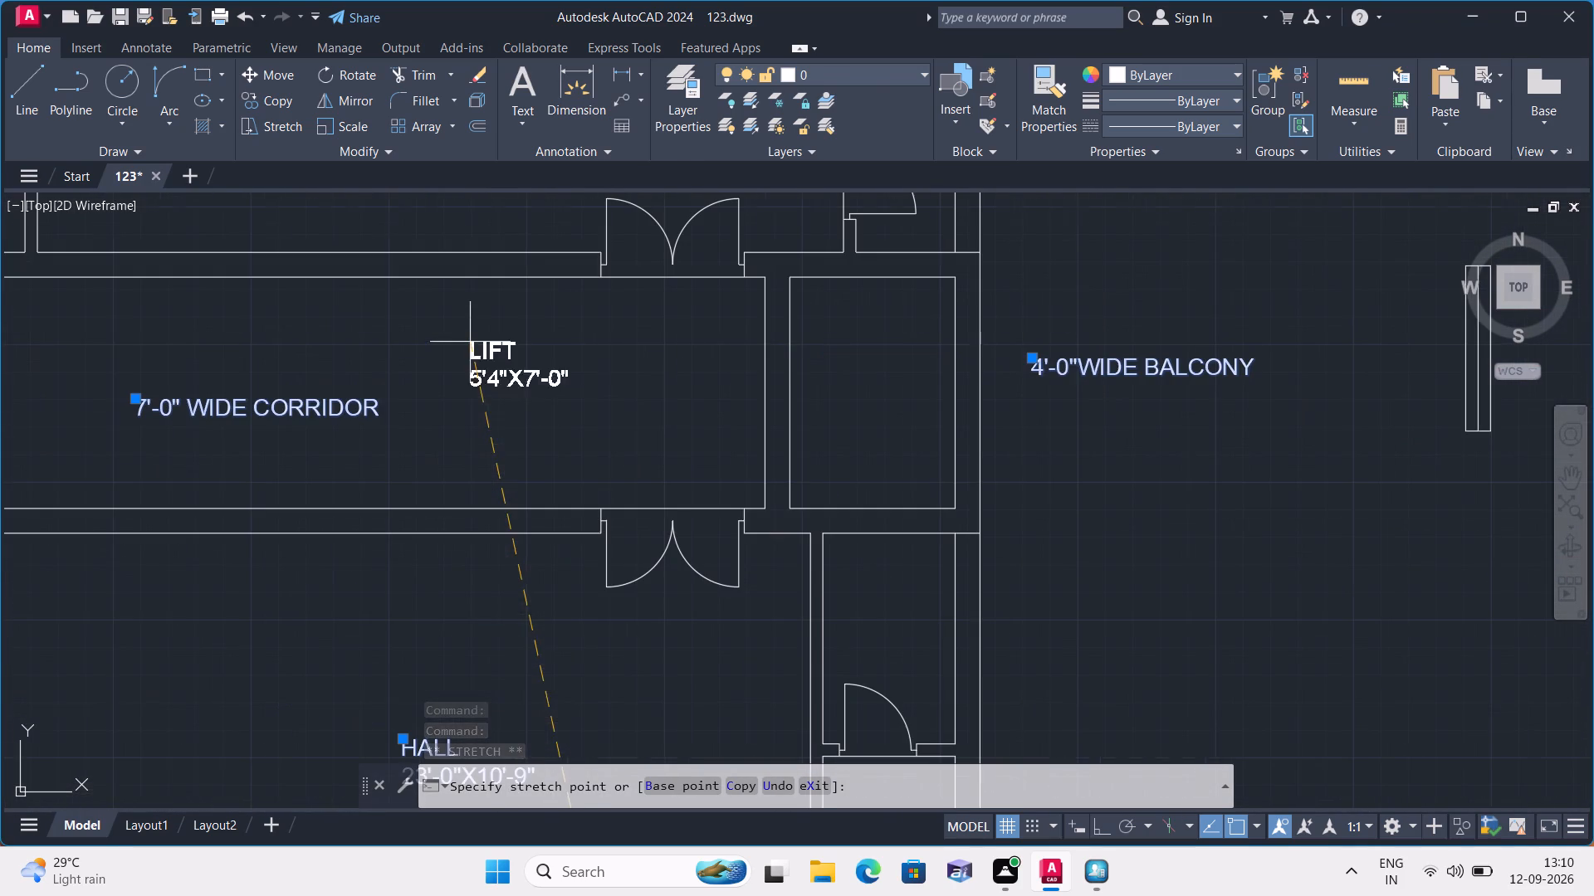
{"action": "left_click", "coordinate": [824, 337]}
Move the DRESS 4'-0"X4'-0" label into the small room at the right wall, directly above the bottom-right room.
{"action": "scroll", "coordinate": [809, 430], "scroll_direction": "down", "scroll_amount": 4}
{"action": "middle_click_drag", "start_coordinate": [755, 578], "coordinate": [641, 312]}
{"action": "scroll", "coordinate": [672, 416], "scroll_direction": "down", "scroll_amount": 1}
{"action": "scroll", "coordinate": [721, 531], "scroll_direction": "down", "scroll_amount": 2}
{"action": "scroll", "coordinate": [733, 636], "scroll_direction": "up", "scroll_amount": 3}
{"action": "scroll", "coordinate": [650, 467], "scroll_direction": "up", "scroll_amount": 4}
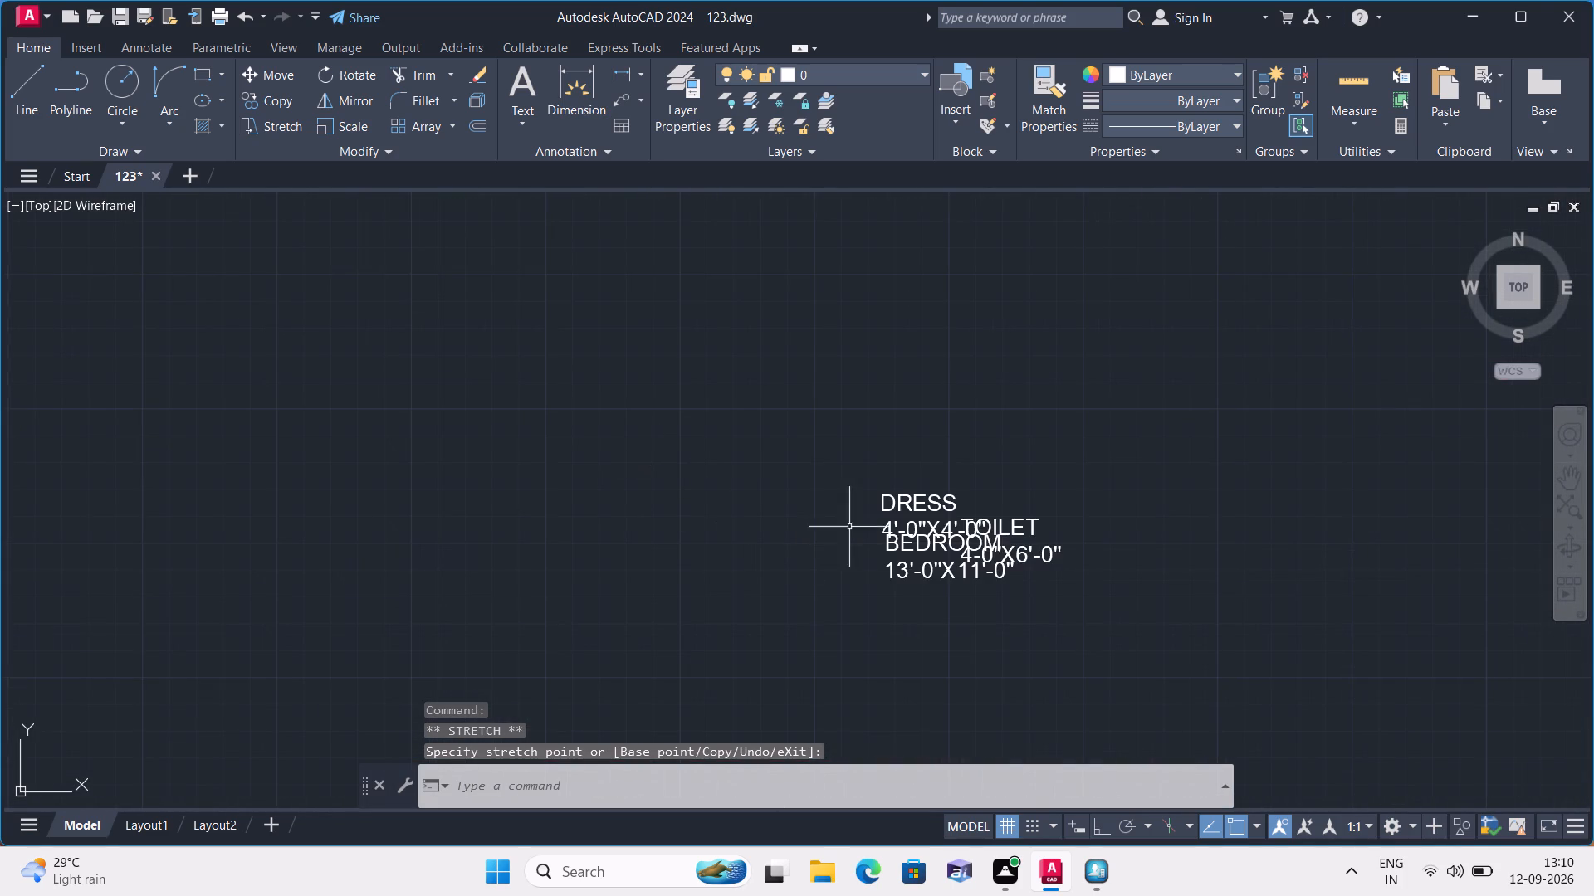
{"action": "left_click", "coordinate": [892, 505]}
{"action": "left_click", "coordinate": [884, 490]}
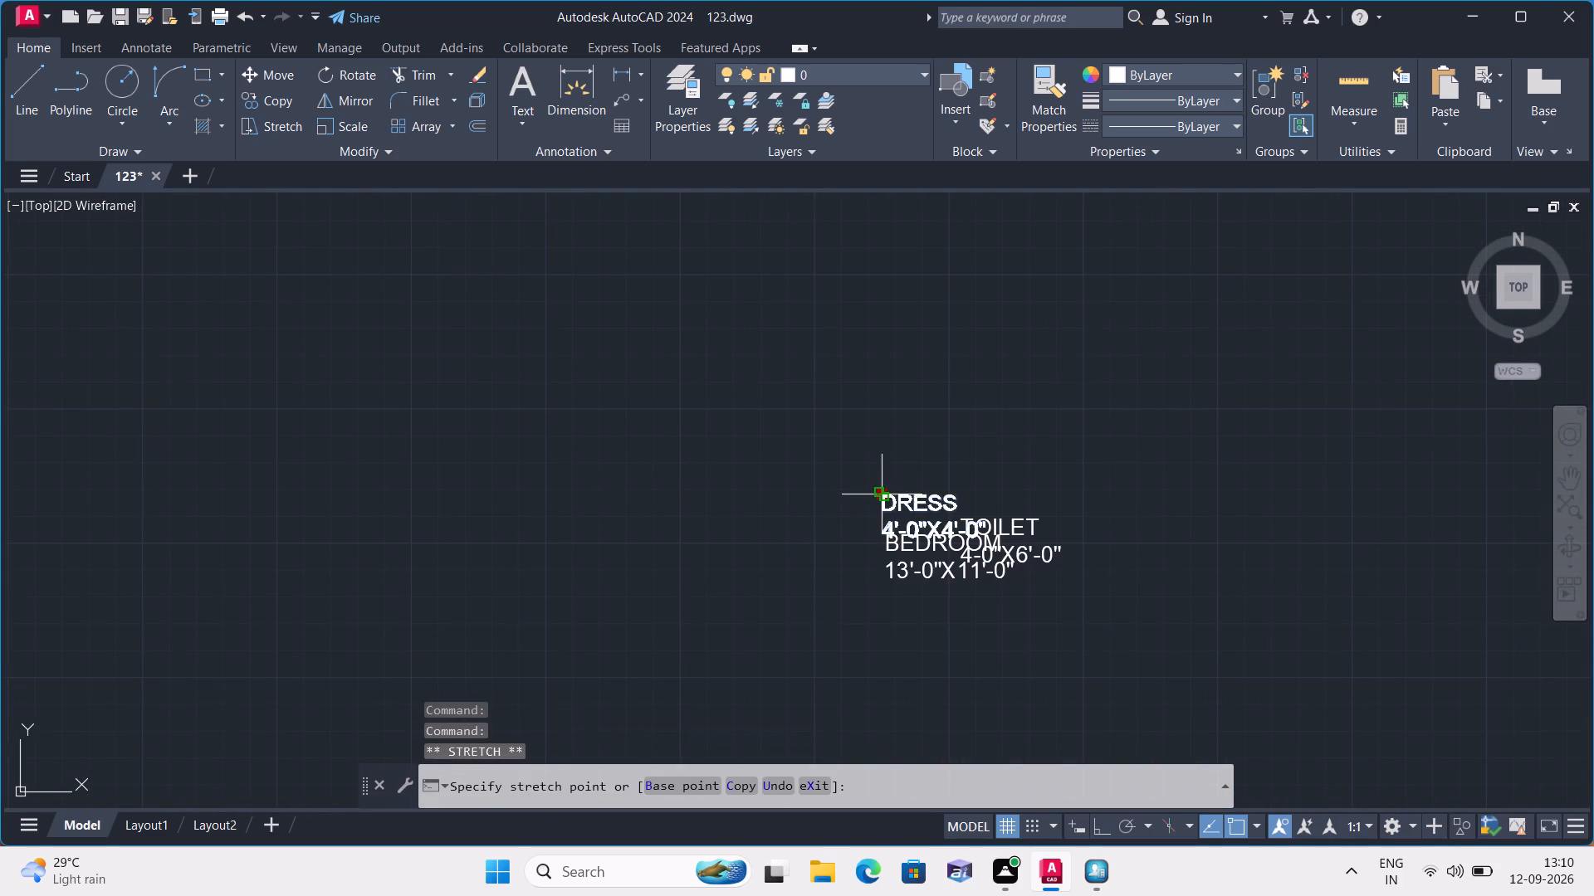
{"action": "scroll", "coordinate": [677, 326], "scroll_direction": "down", "scroll_amount": 3}
{"action": "middle_click_drag", "start_coordinate": [641, 494], "coordinate": [704, 753]}
{"action": "scroll", "coordinate": [668, 601], "scroll_direction": "down", "scroll_amount": 3}
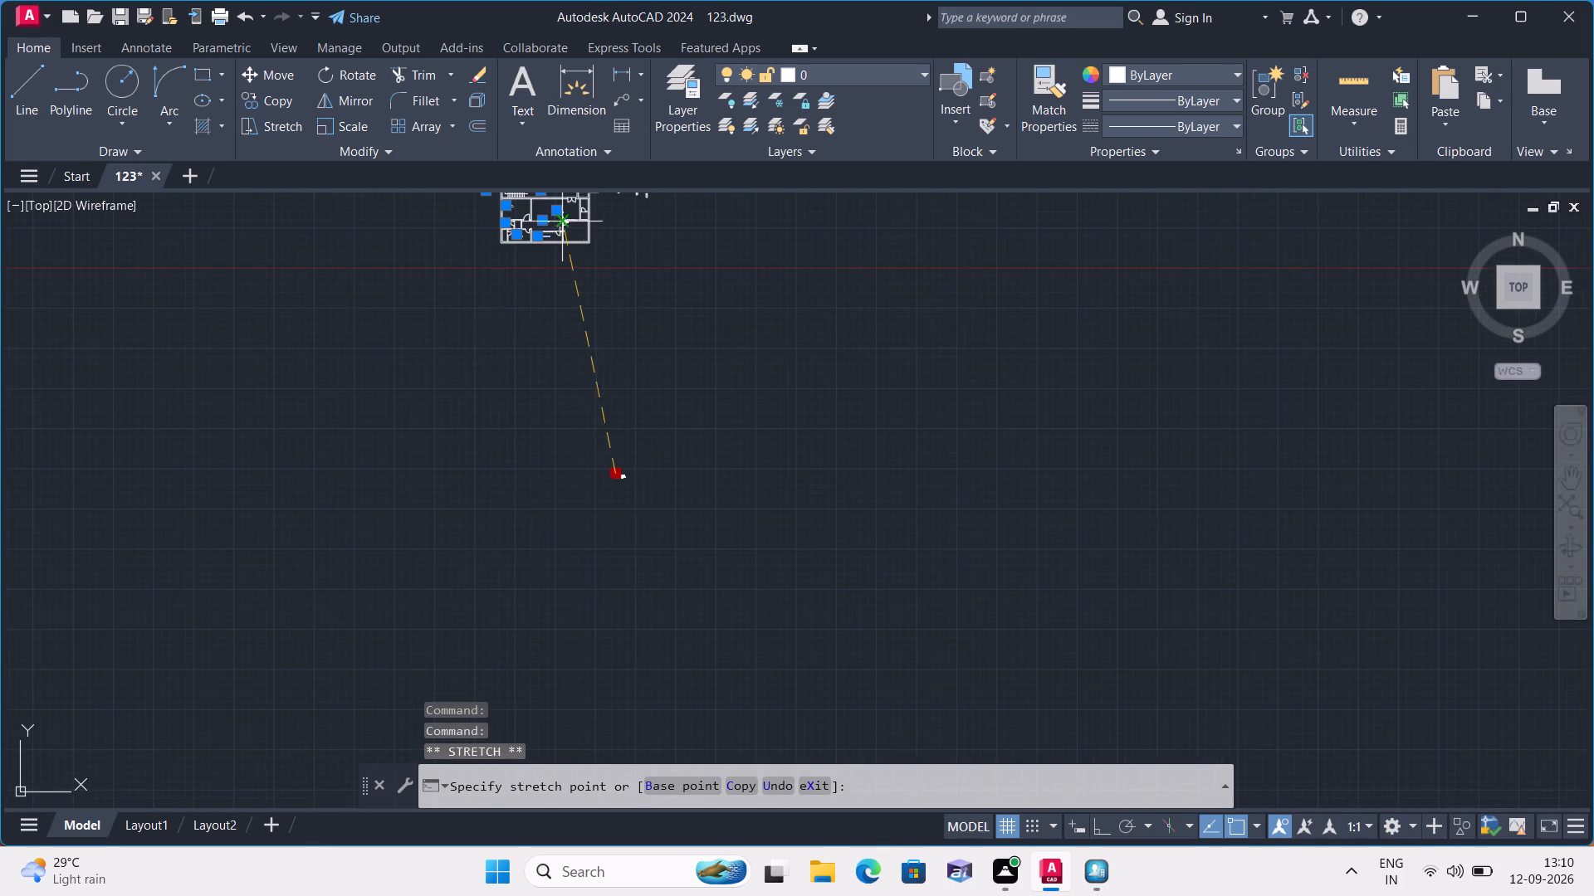
{"action": "scroll", "coordinate": [556, 217], "scroll_direction": "up", "scroll_amount": 2}
{"action": "middle_click_drag", "start_coordinate": [618, 342], "coordinate": [670, 466]}
{"action": "scroll", "coordinate": [674, 379], "scroll_direction": "up", "scroll_amount": 3}
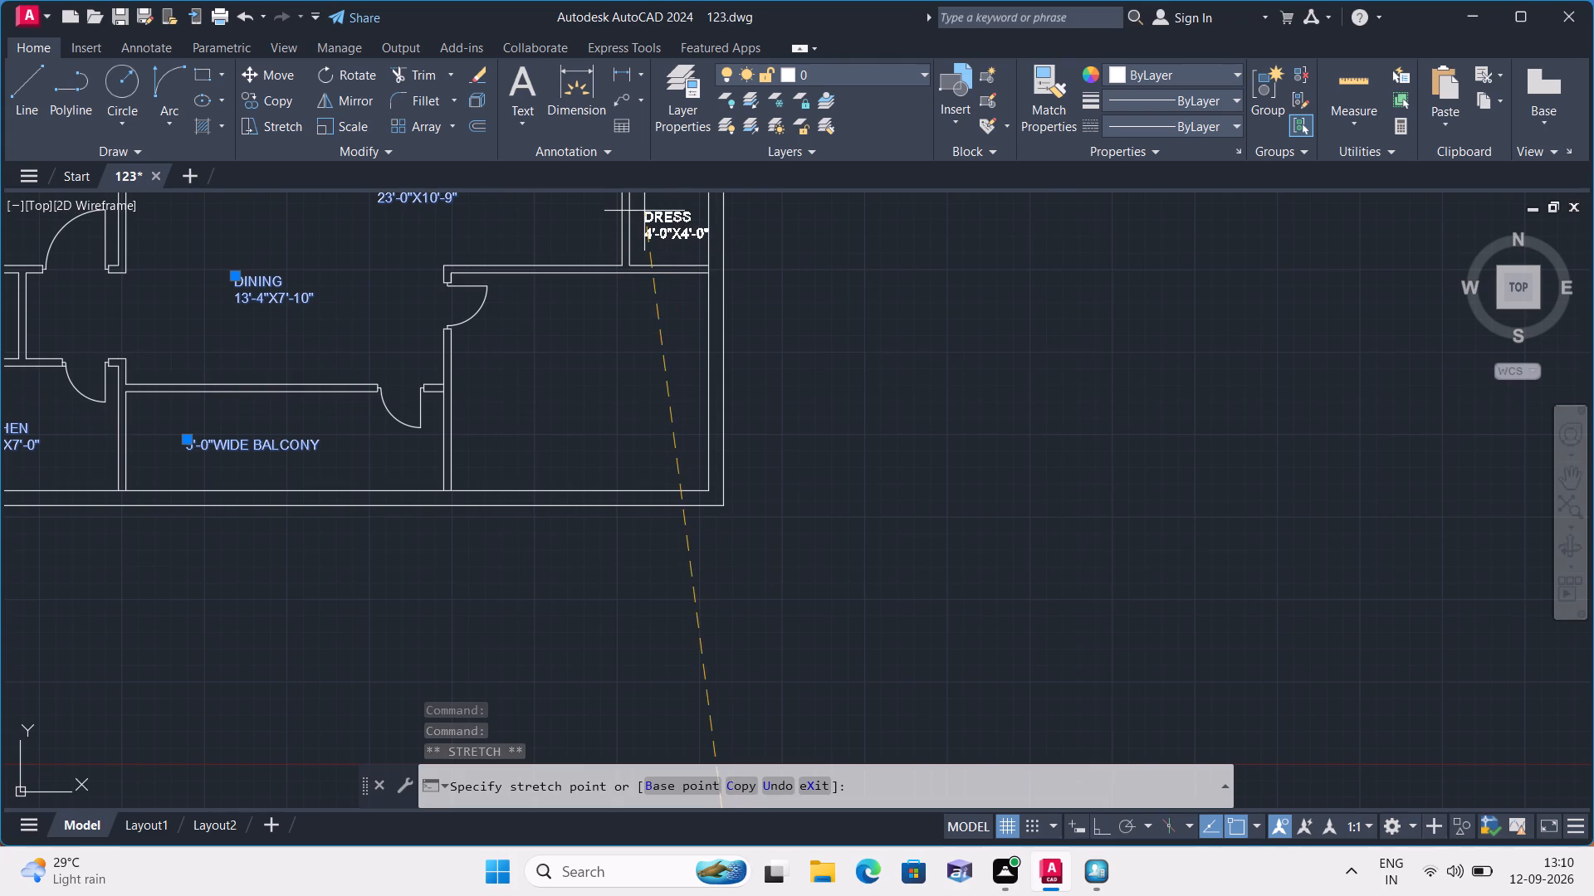
{"action": "left_click", "coordinate": [640, 205]}
Move the BEDROOM 13'-0"X11'-0" label into the bottom-right room of the plan.
{"action": "scroll", "coordinate": [697, 542], "scroll_direction": "down", "scroll_amount": 3}
{"action": "scroll", "coordinate": [701, 629], "scroll_direction": "down", "scroll_amount": 1}
{"action": "middle_click_drag", "start_coordinate": [701, 630], "coordinate": [654, 391]}
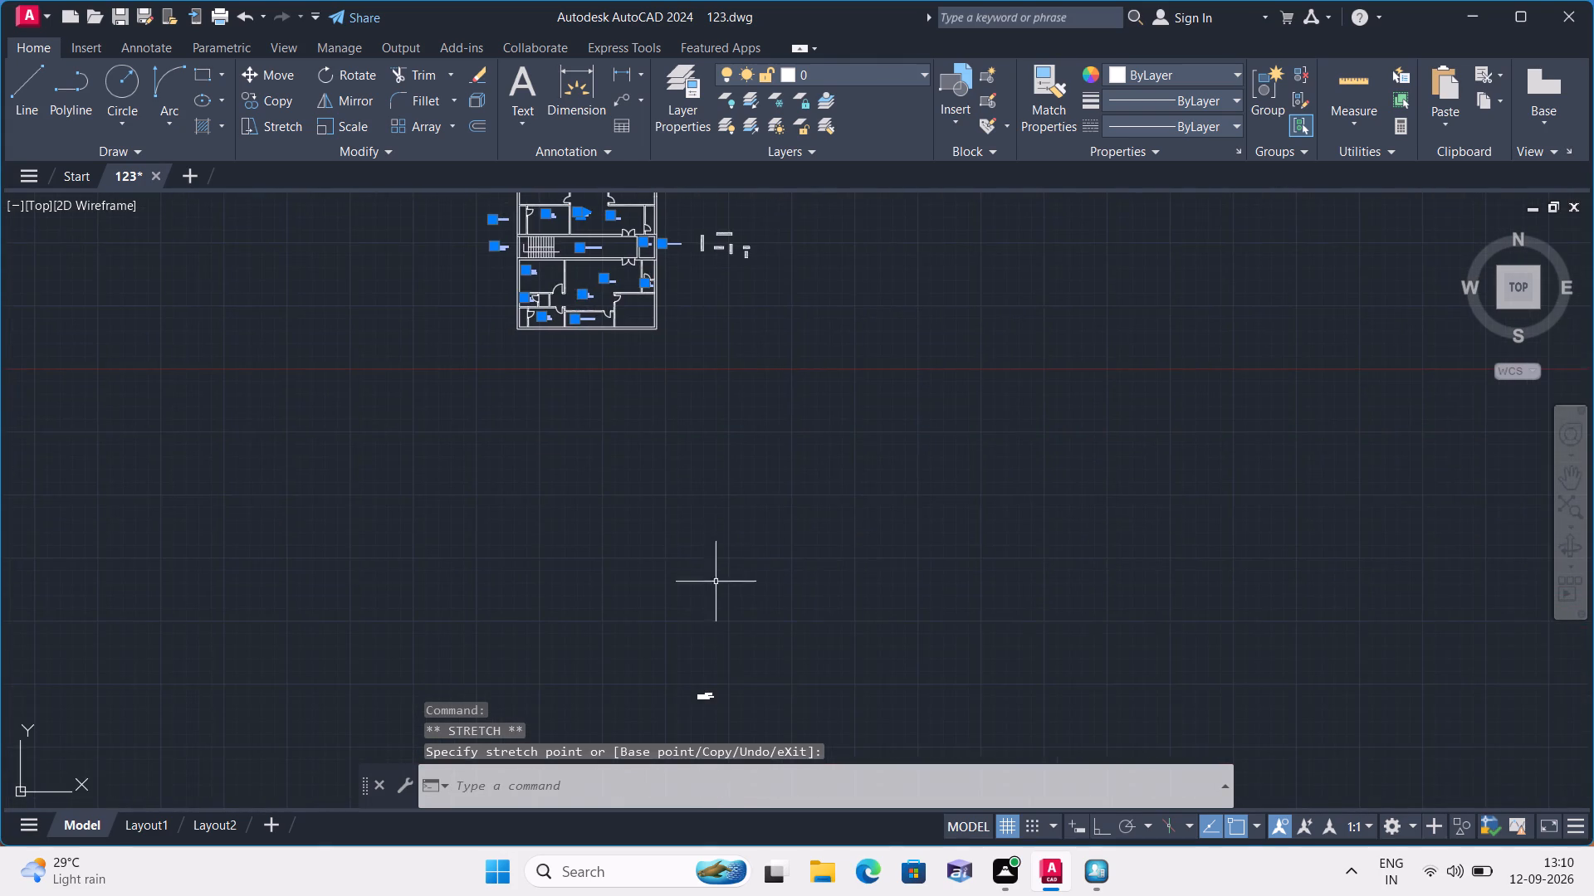
{"action": "scroll", "coordinate": [707, 707], "scroll_direction": "up", "scroll_amount": 4}
{"action": "scroll", "coordinate": [663, 623], "scroll_direction": "up", "scroll_amount": 2}
{"action": "left_click", "coordinate": [663, 623]}
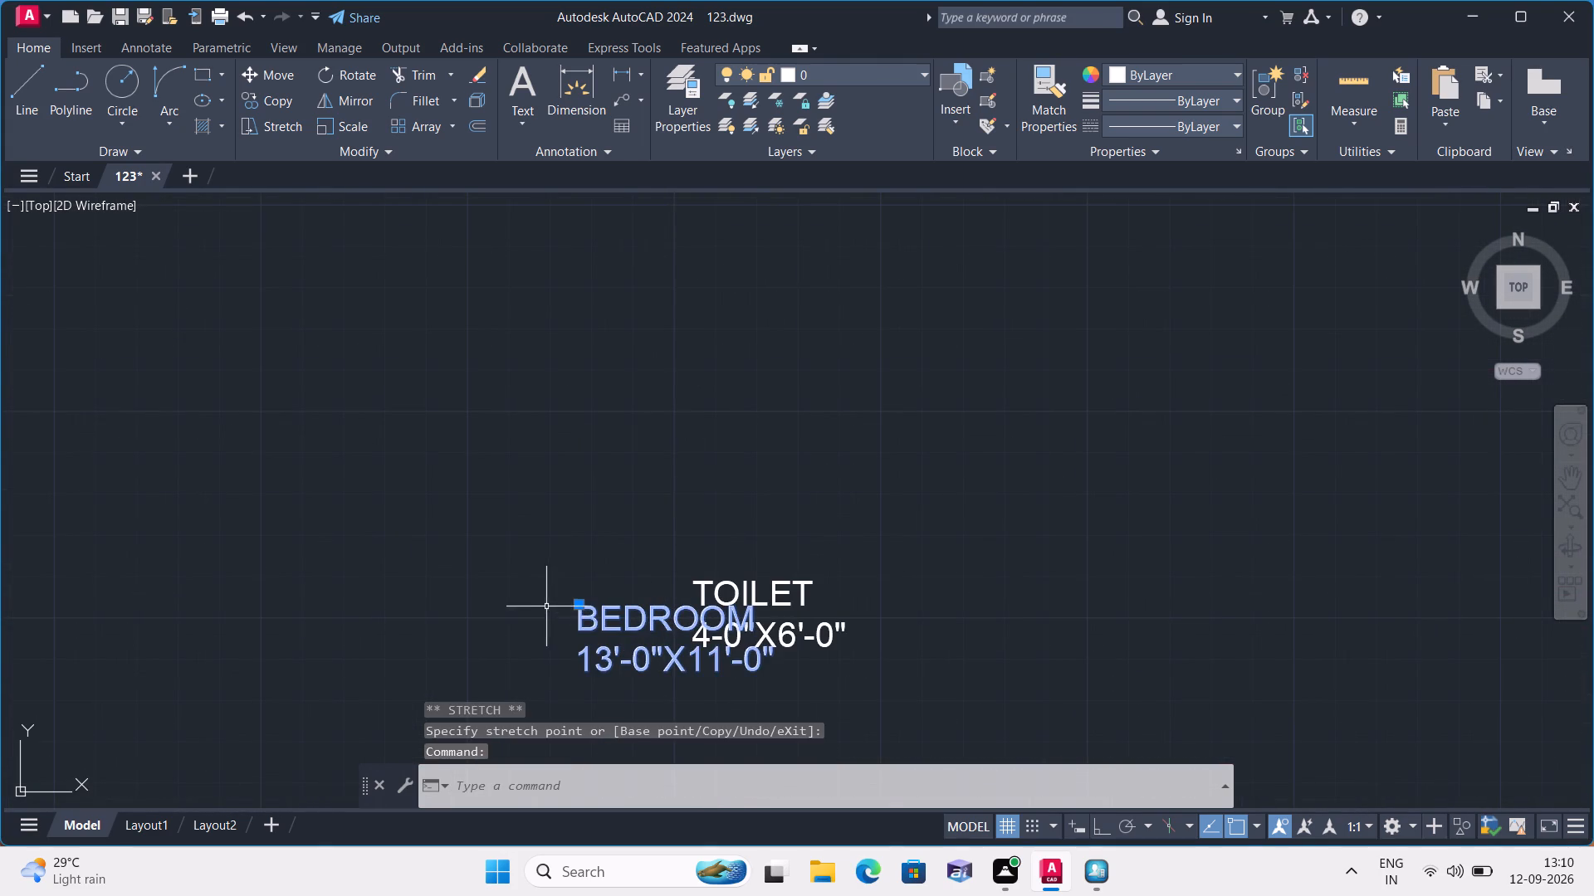
{"action": "left_click", "coordinate": [583, 601]}
{"action": "scroll", "coordinate": [581, 588], "scroll_direction": "down", "scroll_amount": 2}
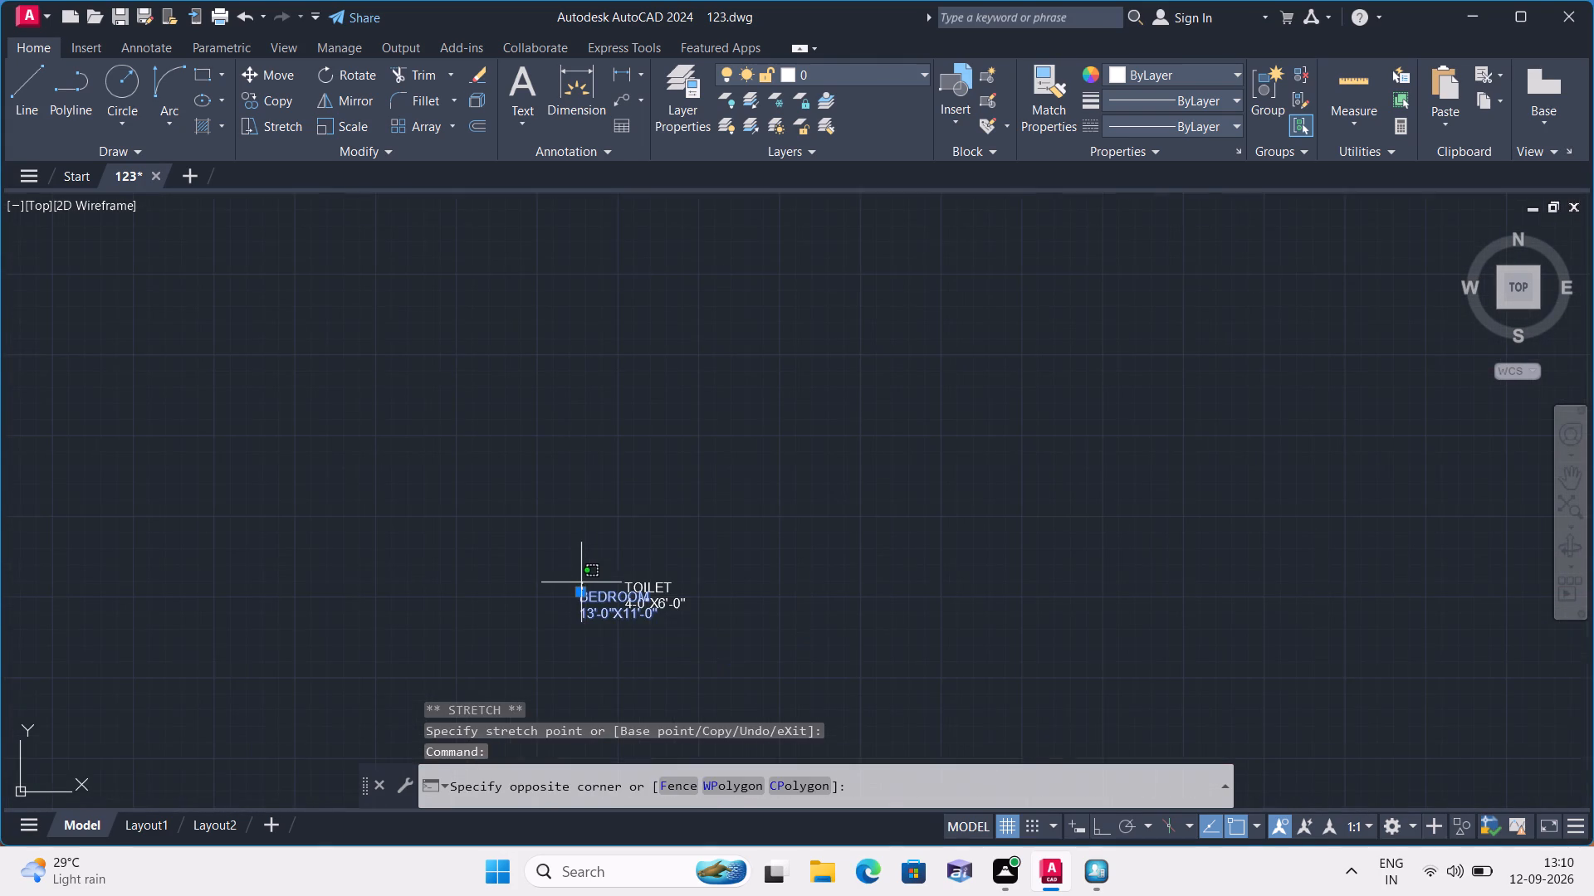
{"action": "scroll", "coordinate": [555, 491], "scroll_direction": "down", "scroll_amount": 1}
{"action": "left_click", "coordinate": [502, 497]}
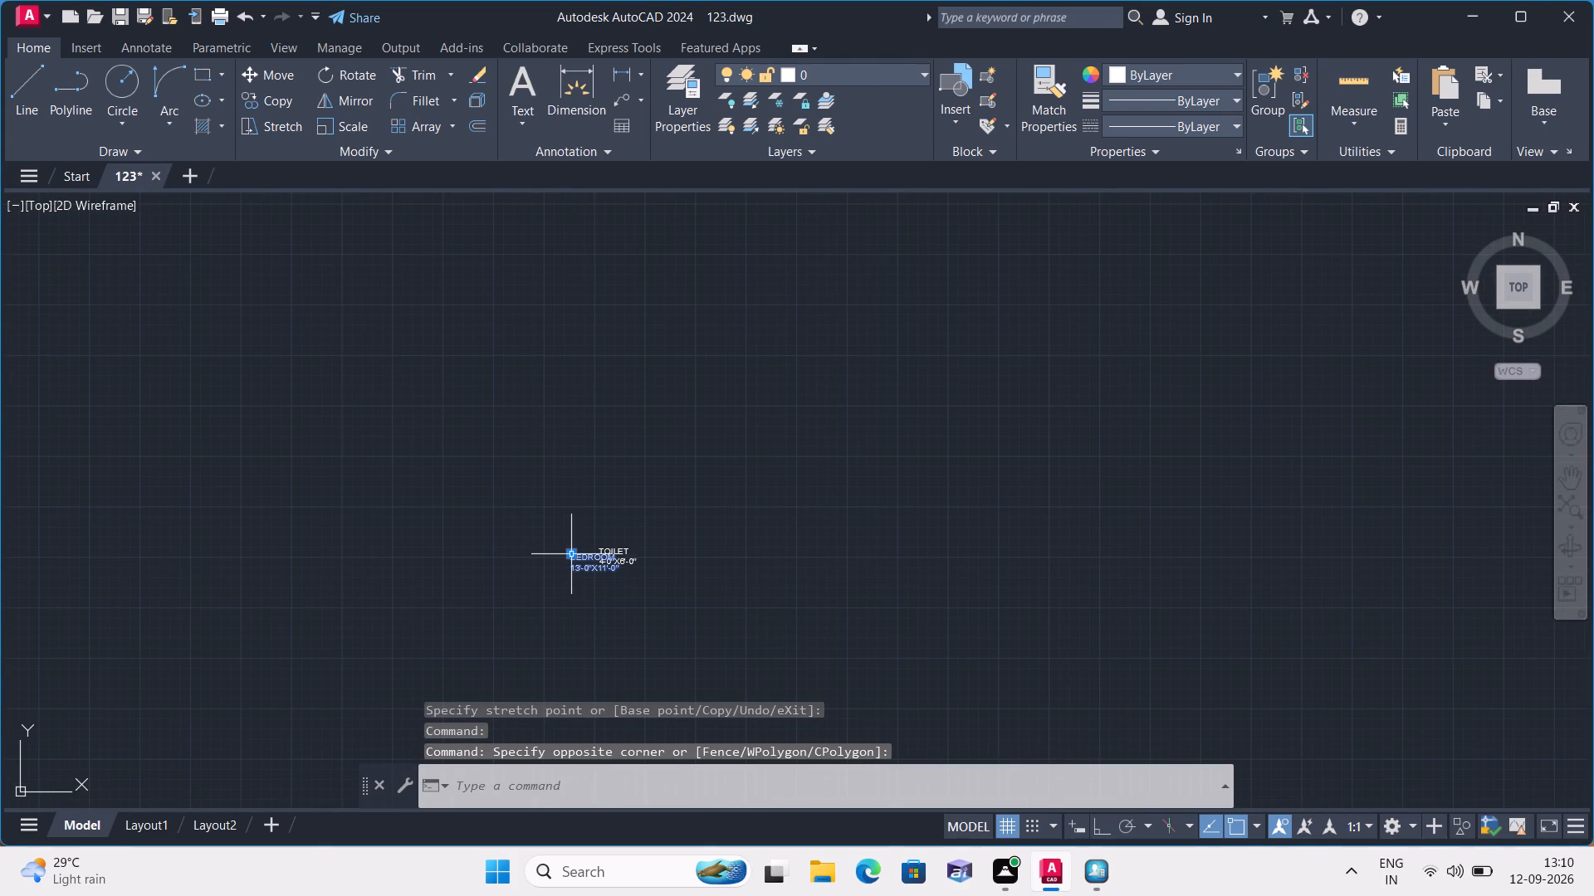
{"action": "left_click", "coordinate": [573, 554]}
{"action": "scroll", "coordinate": [500, 353], "scroll_direction": "down", "scroll_amount": 3}
{"action": "middle_click_drag", "start_coordinate": [500, 351], "coordinate": [698, 744]}
{"action": "scroll", "coordinate": [606, 413], "scroll_direction": "up", "scroll_amount": 3}
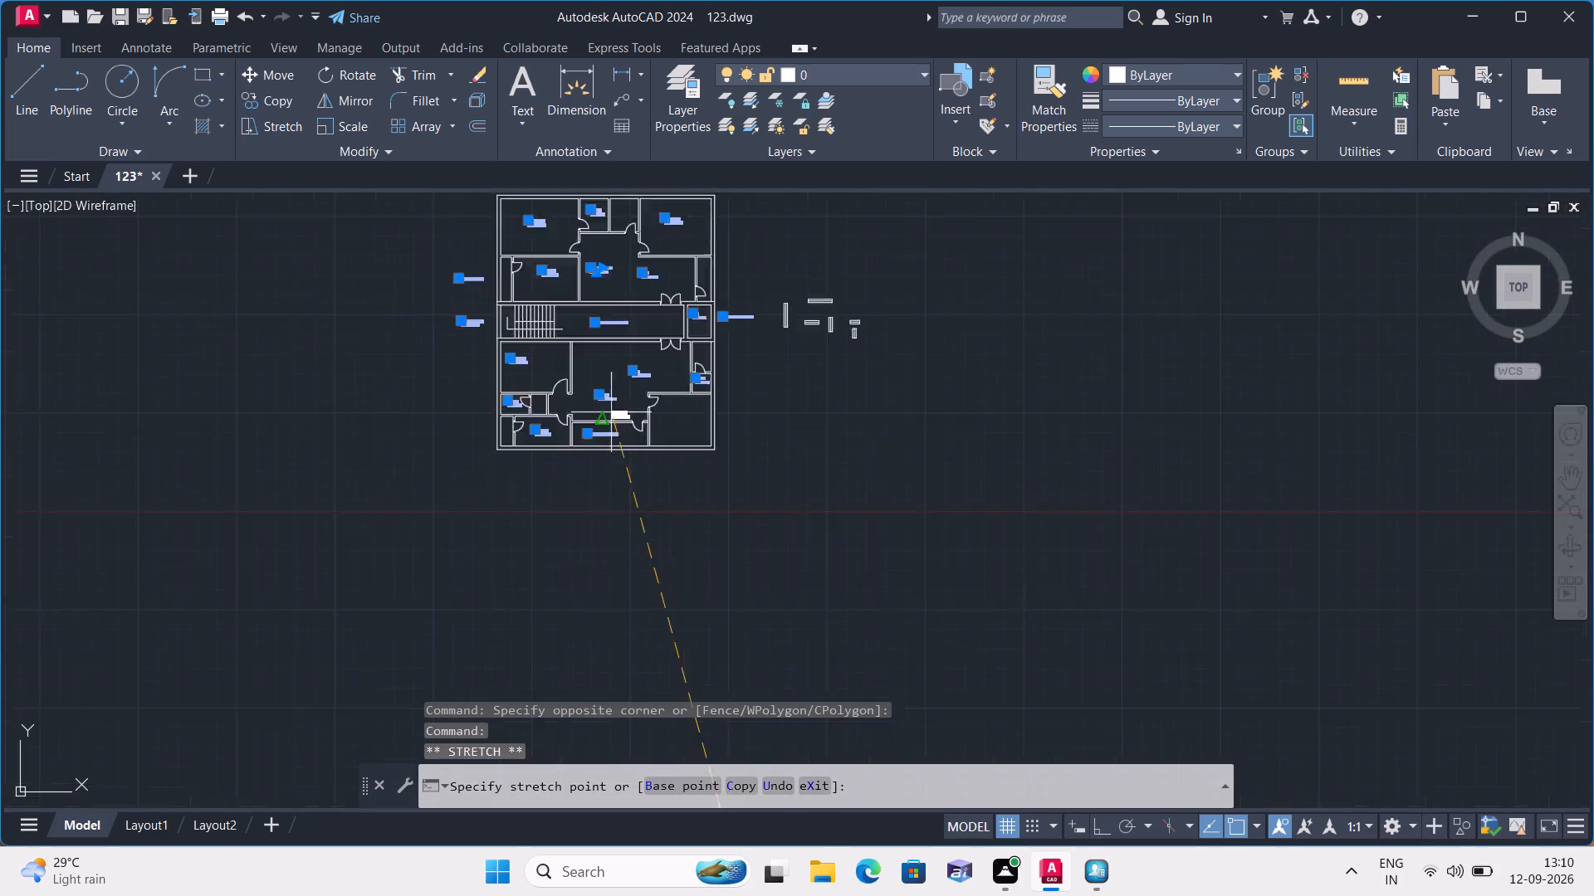
{"action": "scroll", "coordinate": [617, 412], "scroll_direction": "up", "scroll_amount": 2}
{"action": "left_click", "coordinate": [993, 423]}
Move the TOILET 4-0"X6'-0" label into the small room between LIFT and DRESS at the right wall, and clear the selection.
{"action": "scroll", "coordinate": [910, 582], "scroll_direction": "down", "scroll_amount": 3}
{"action": "middle_click_drag", "start_coordinate": [887, 680], "coordinate": [631, 348]}
{"action": "scroll", "coordinate": [713, 469], "scroll_direction": "down", "scroll_amount": 2}
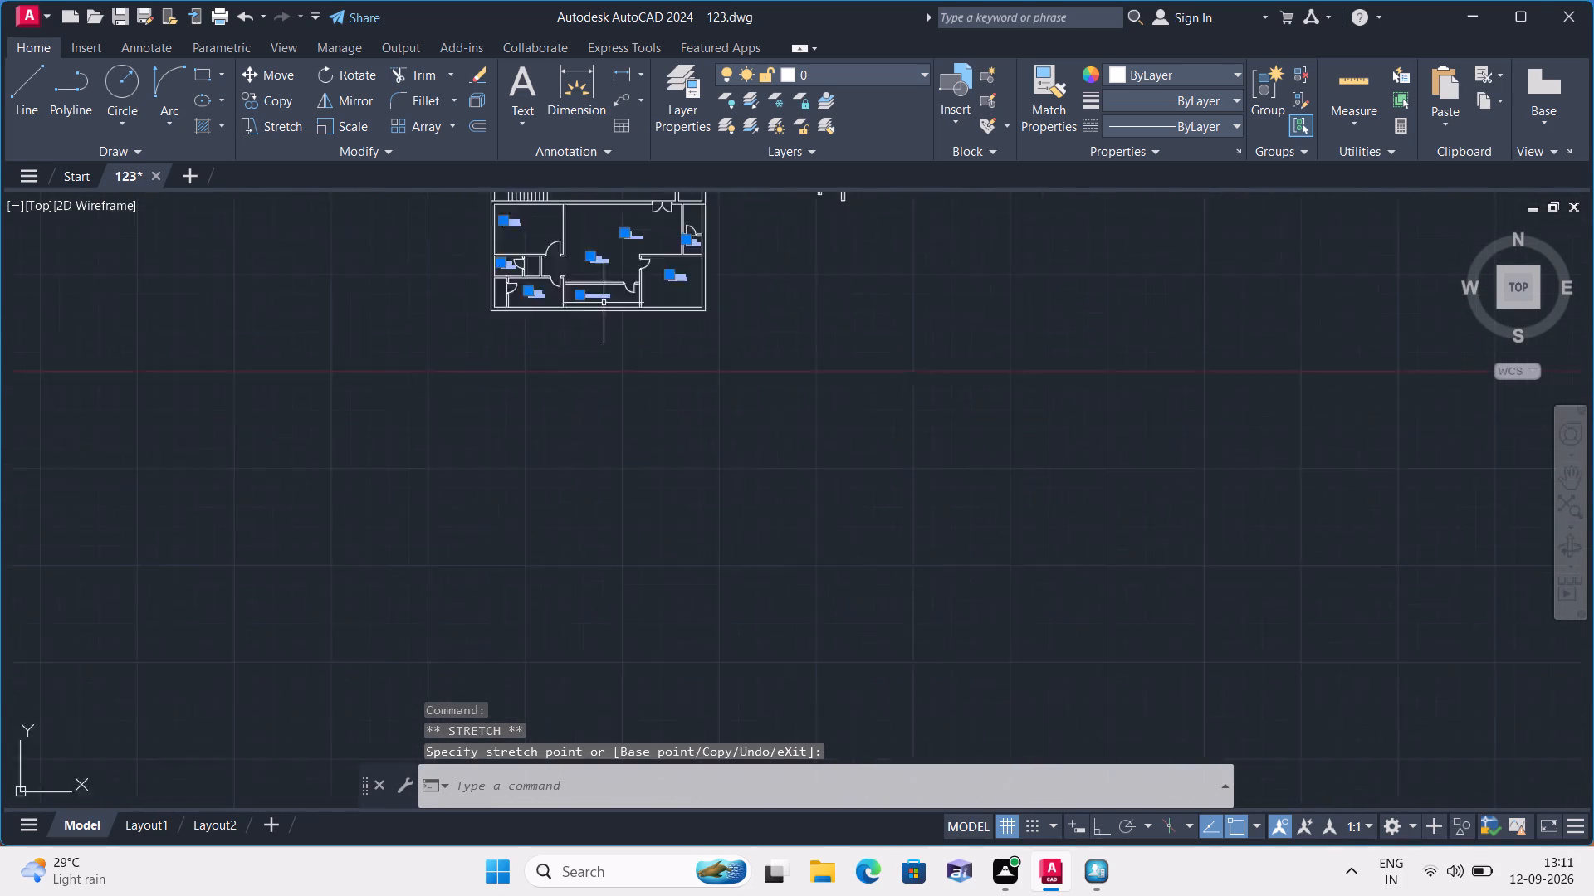
{"action": "scroll", "coordinate": [603, 302], "scroll_direction": "down", "scroll_amount": 1}
{"action": "scroll", "coordinate": [695, 579], "scroll_direction": "up", "scroll_amount": 3}
{"action": "left_click", "coordinate": [610, 372]}
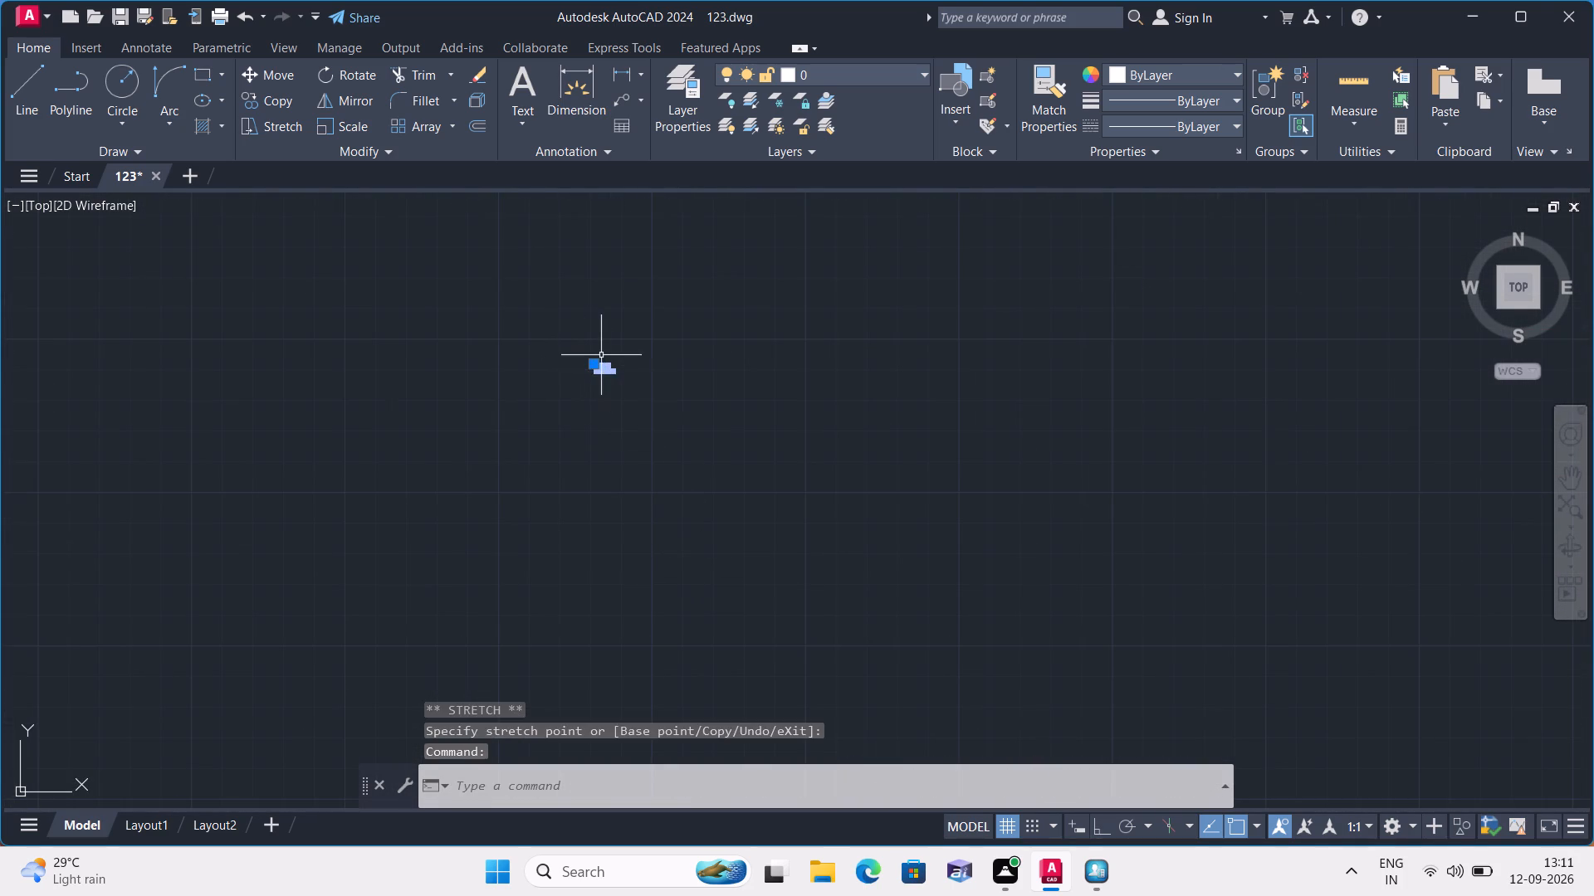
{"action": "left_click", "coordinate": [595, 362]}
{"action": "scroll", "coordinate": [584, 351], "scroll_direction": "down", "scroll_amount": 2}
{"action": "middle_click_drag", "start_coordinate": [510, 337], "coordinate": [770, 809]}
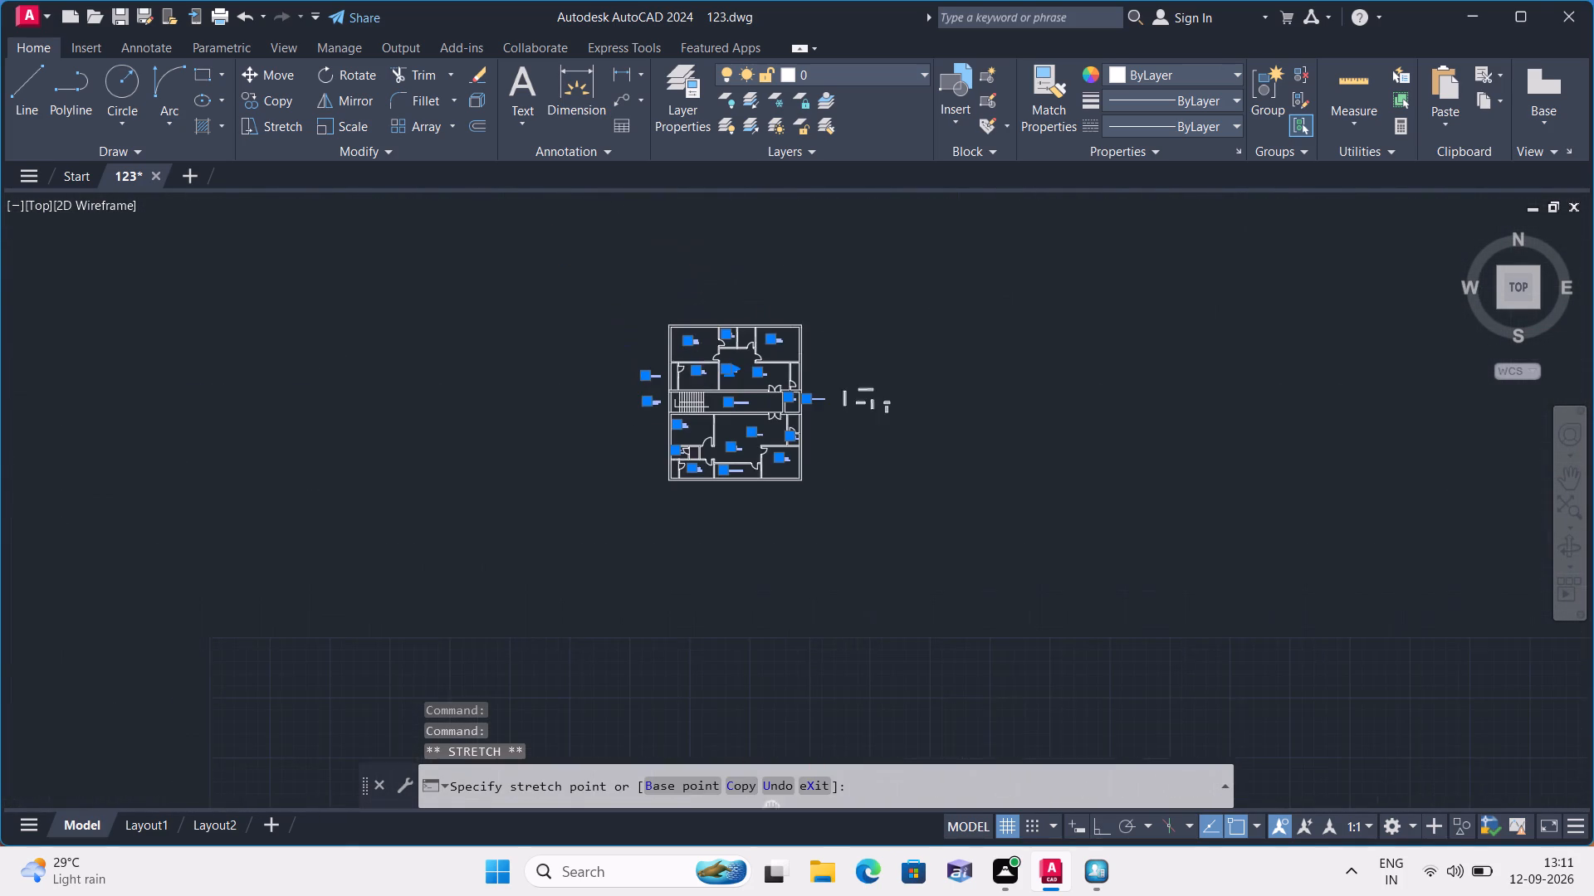
{"action": "middle_click_drag", "start_coordinate": [770, 809], "coordinate": [770, 810]}
{"action": "scroll", "coordinate": [760, 615], "scroll_direction": "down", "scroll_amount": 1}
{"action": "scroll", "coordinate": [782, 495], "scroll_direction": "up", "scroll_amount": 7}
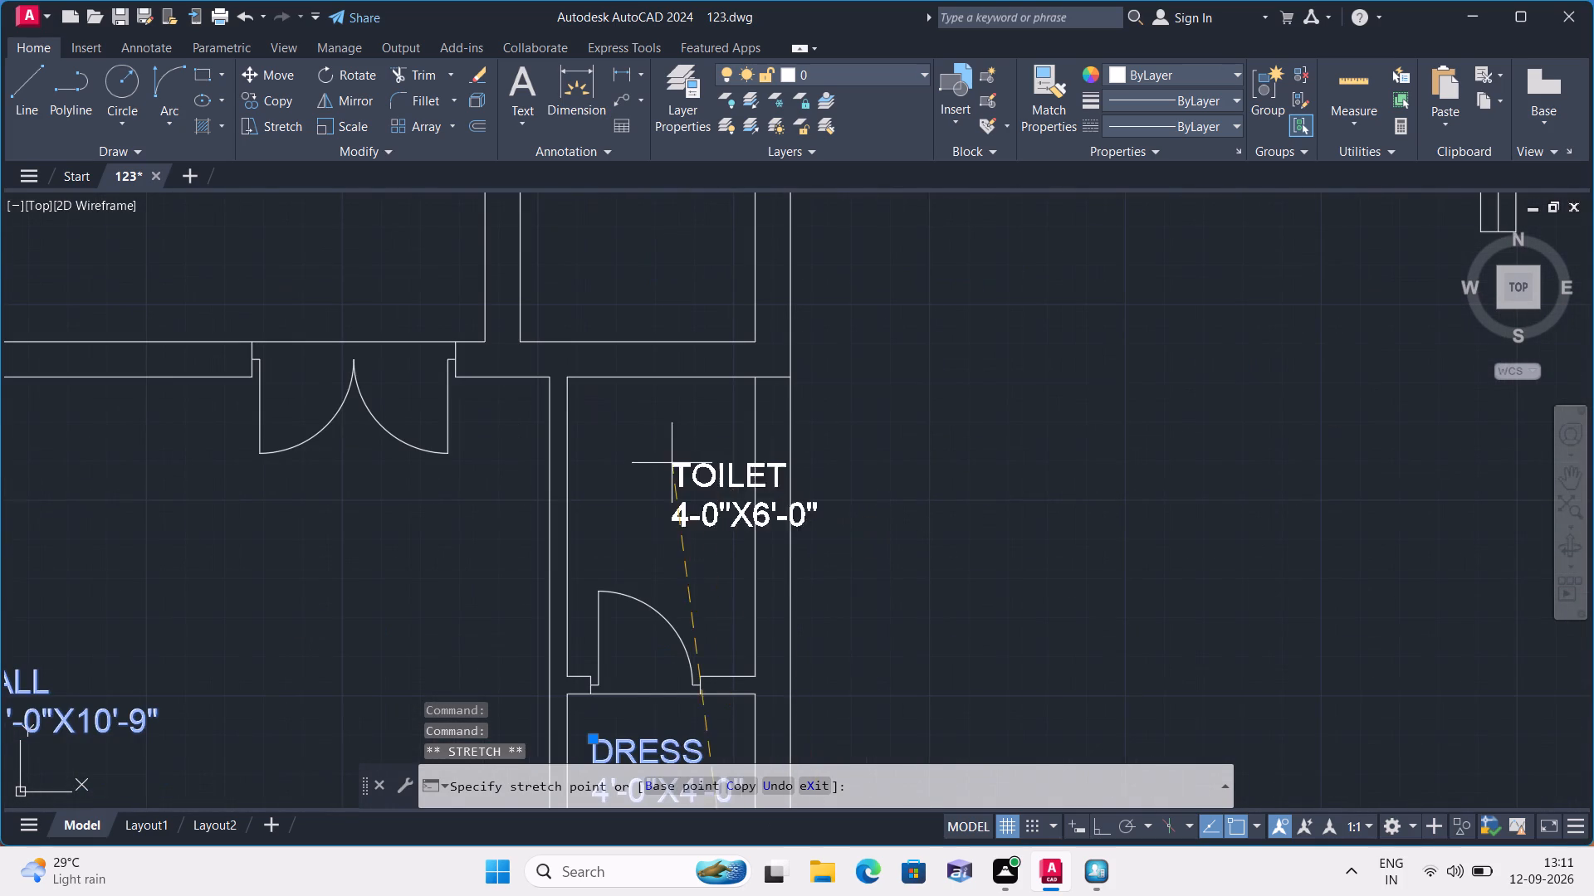
{"action": "left_click", "coordinate": [610, 439]}
{"action": "scroll", "coordinate": [570, 619], "scroll_direction": "down", "scroll_amount": 2}
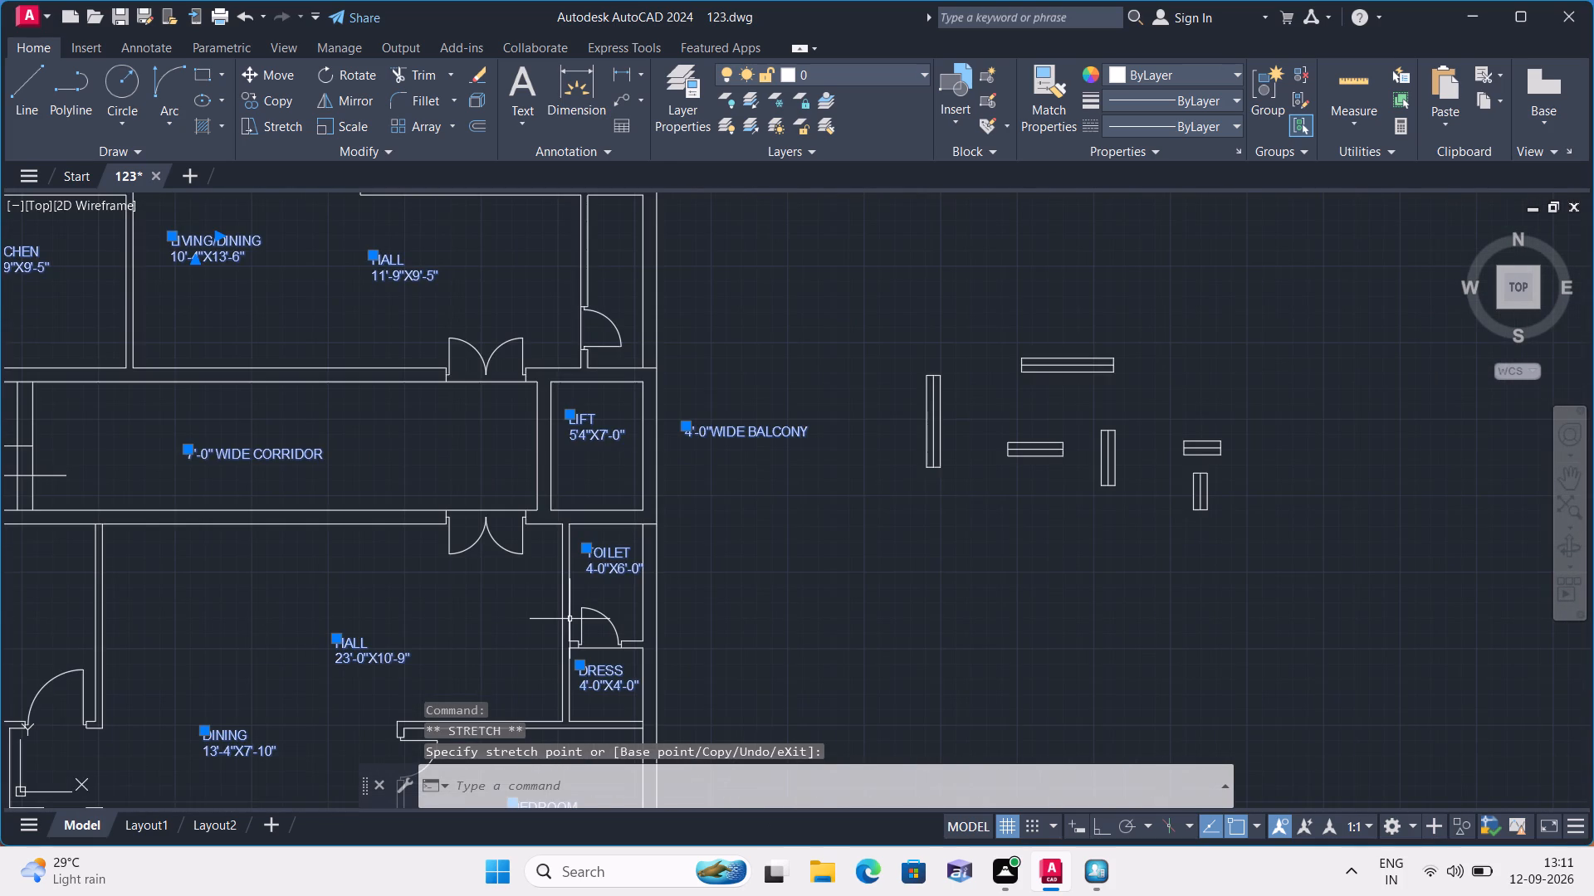
{"action": "key", "text": "Escape"}
Copy the TOILET 6'-0"X7'-0" label horizontally into the unlabelled room beside it, left of the 15'-0"X12'-0" bedroom.
{"action": "scroll", "coordinate": [570, 619], "scroll_direction": "down", "scroll_amount": 2}
{"action": "scroll", "coordinate": [409, 457], "scroll_direction": "up", "scroll_amount": 1}
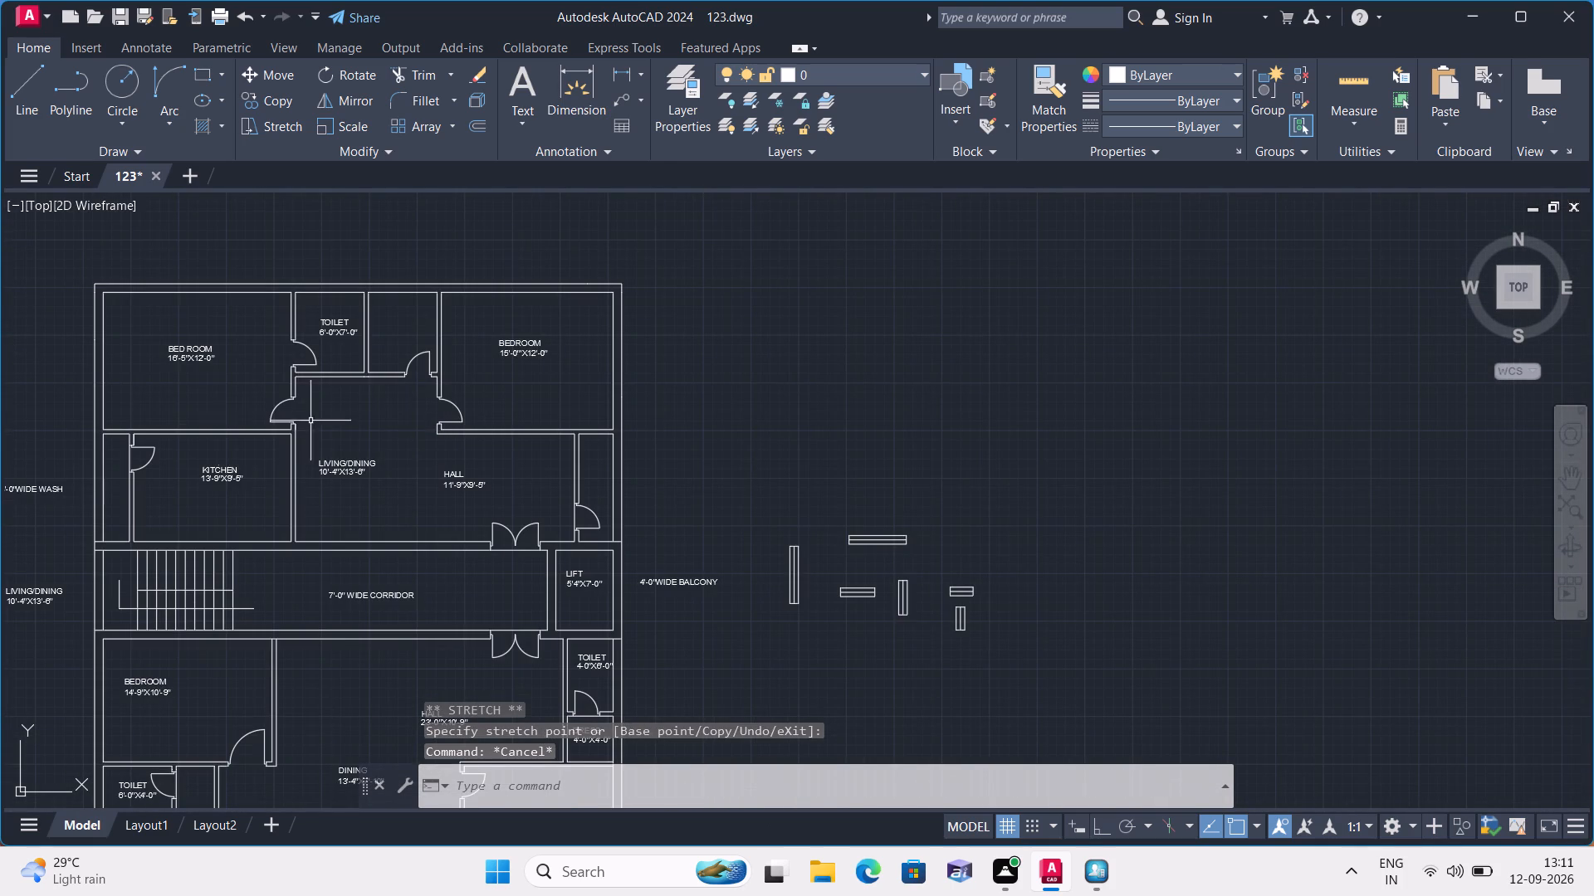
{"action": "scroll", "coordinate": [242, 269], "scroll_direction": "up", "scroll_amount": 3}
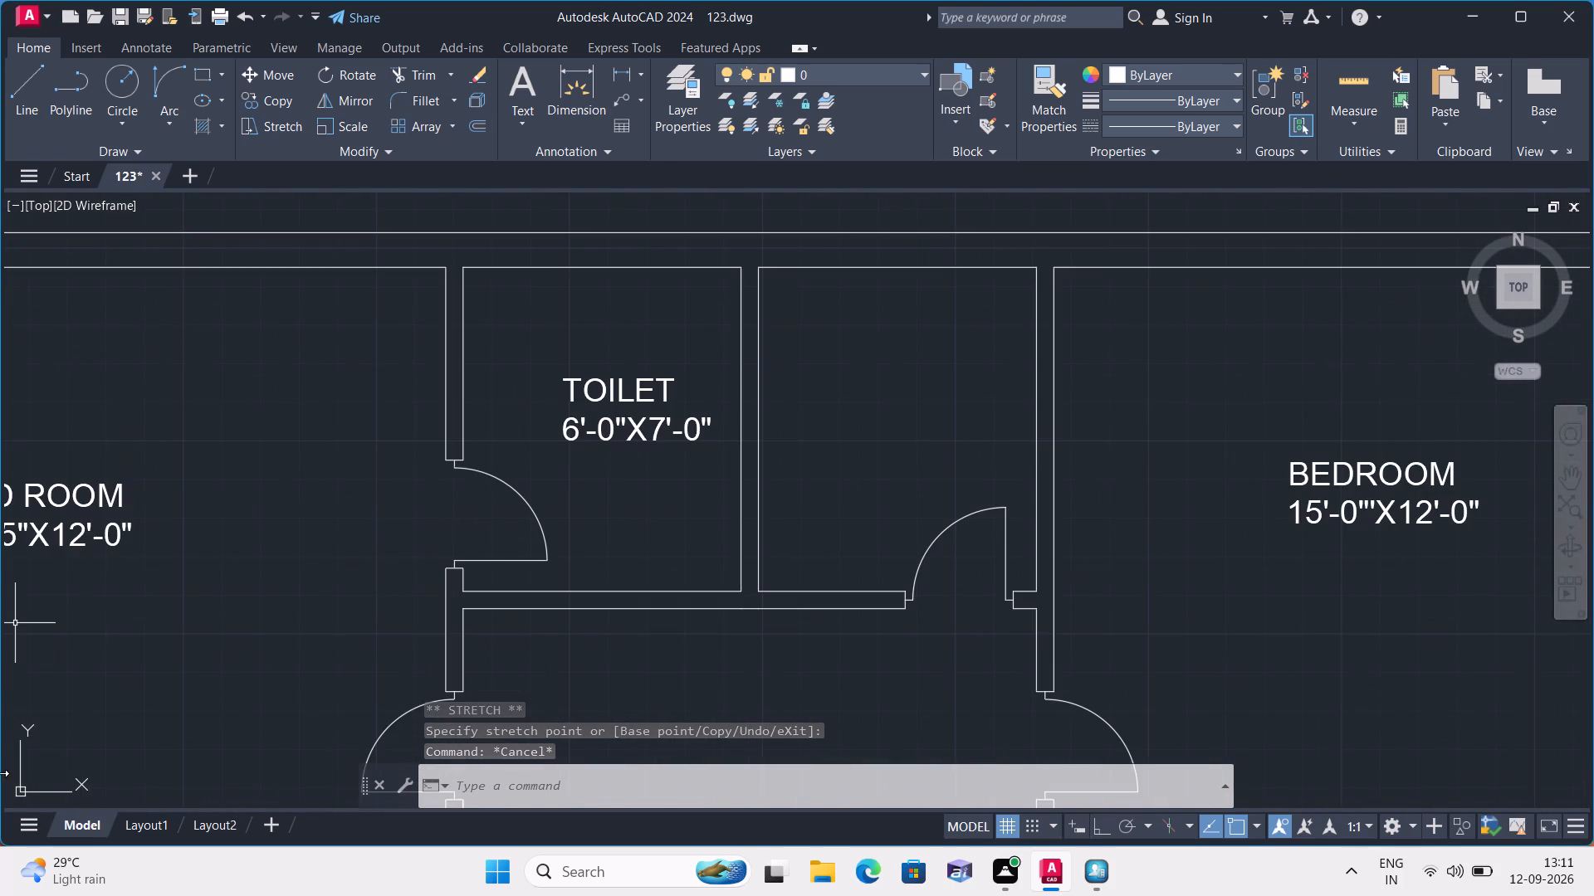
{"action": "middle_click_drag", "start_coordinate": [0, 773], "coordinate": [801, 410]}
{"action": "scroll", "coordinate": [748, 377], "scroll_direction": "down", "scroll_amount": 1}
{"action": "middle_click_drag", "start_coordinate": [313, 518], "coordinate": [574, 418]}
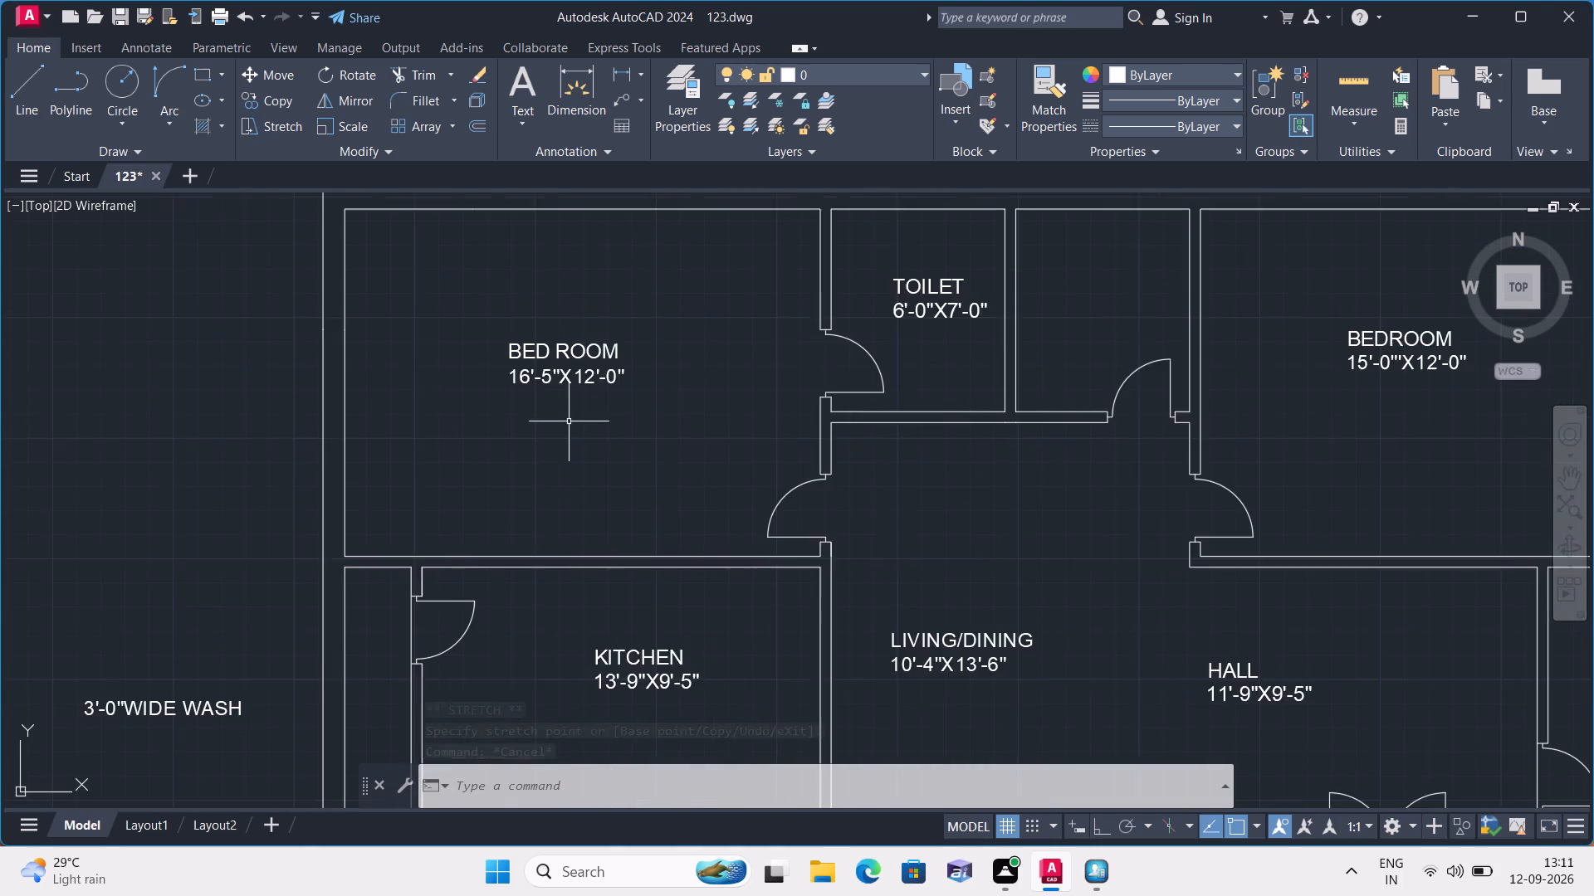
{"action": "scroll", "coordinate": [538, 397], "scroll_direction": "up", "scroll_amount": 1}
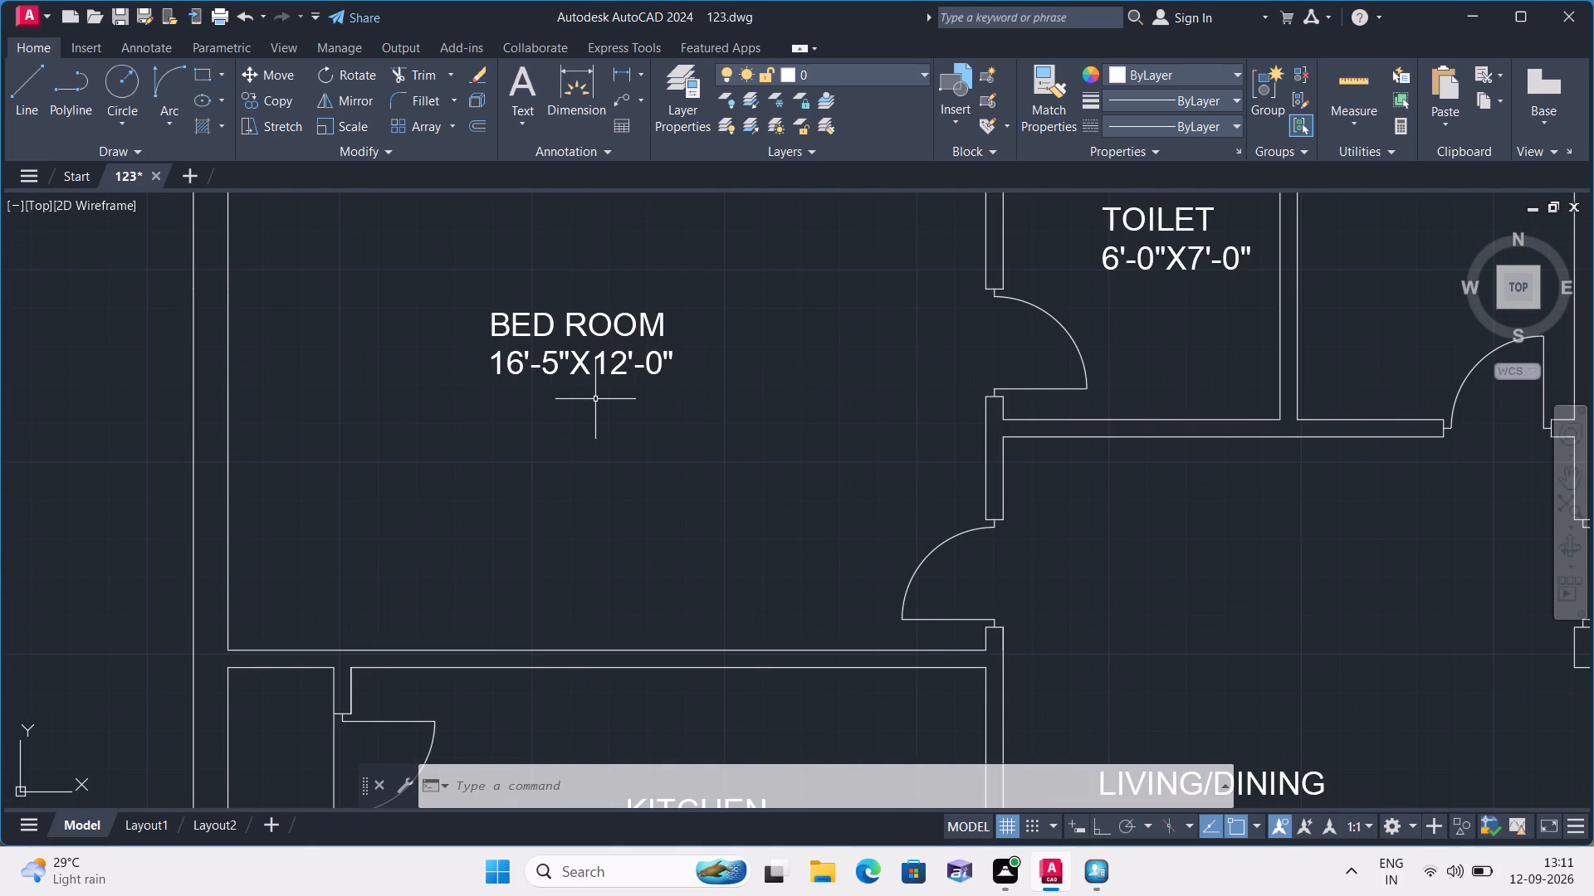
{"action": "scroll", "coordinate": [628, 403], "scroll_direction": "down", "scroll_amount": 1}
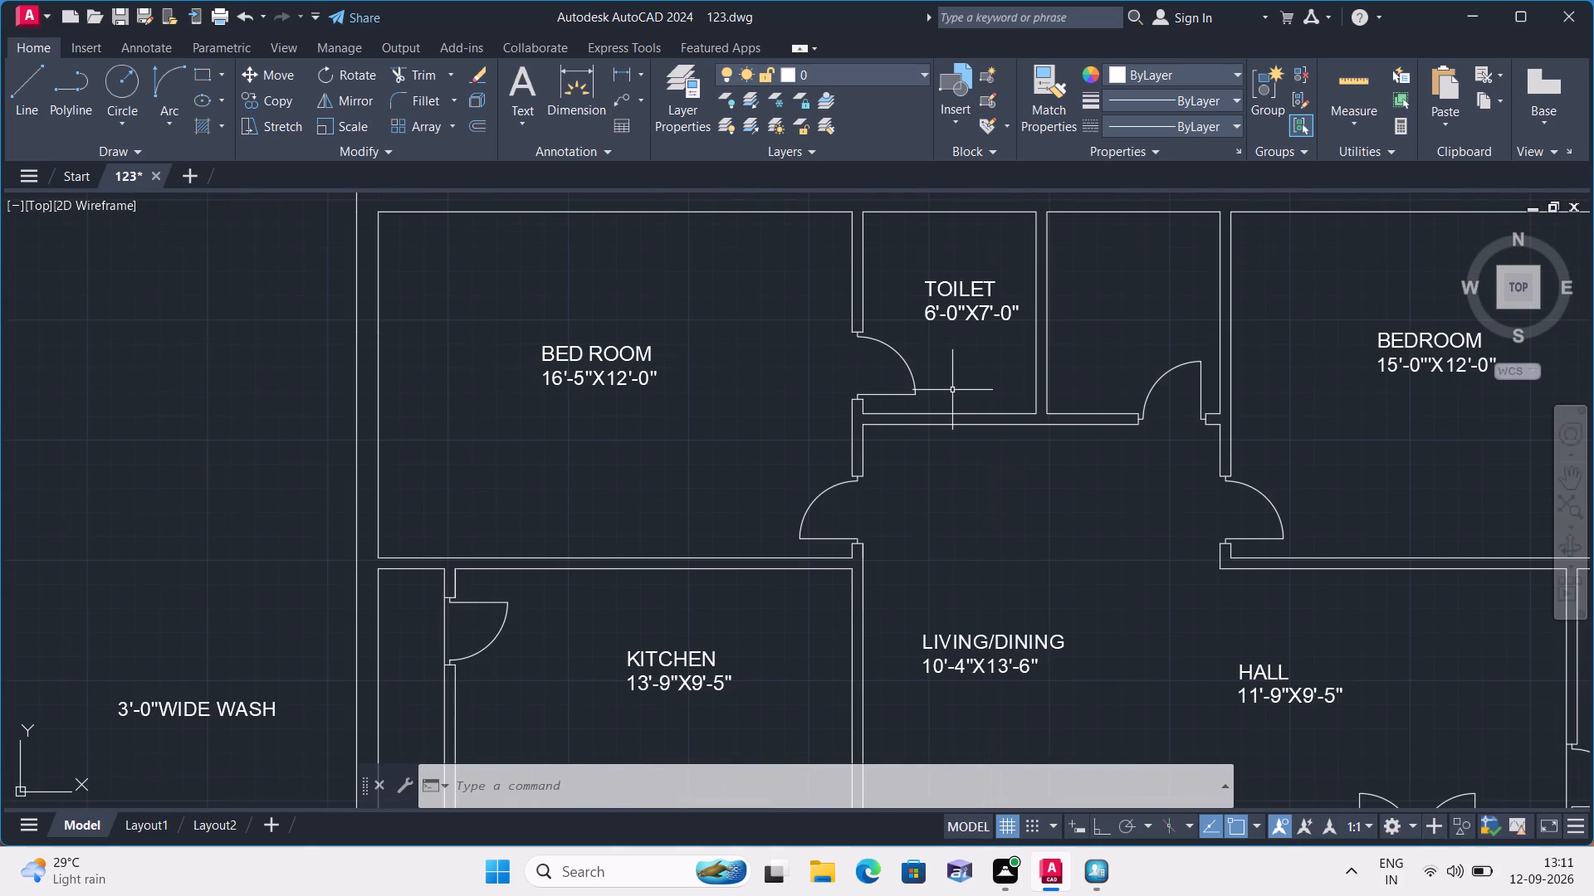
{"action": "middle_click_drag", "start_coordinate": [958, 389], "coordinate": [755, 416]}
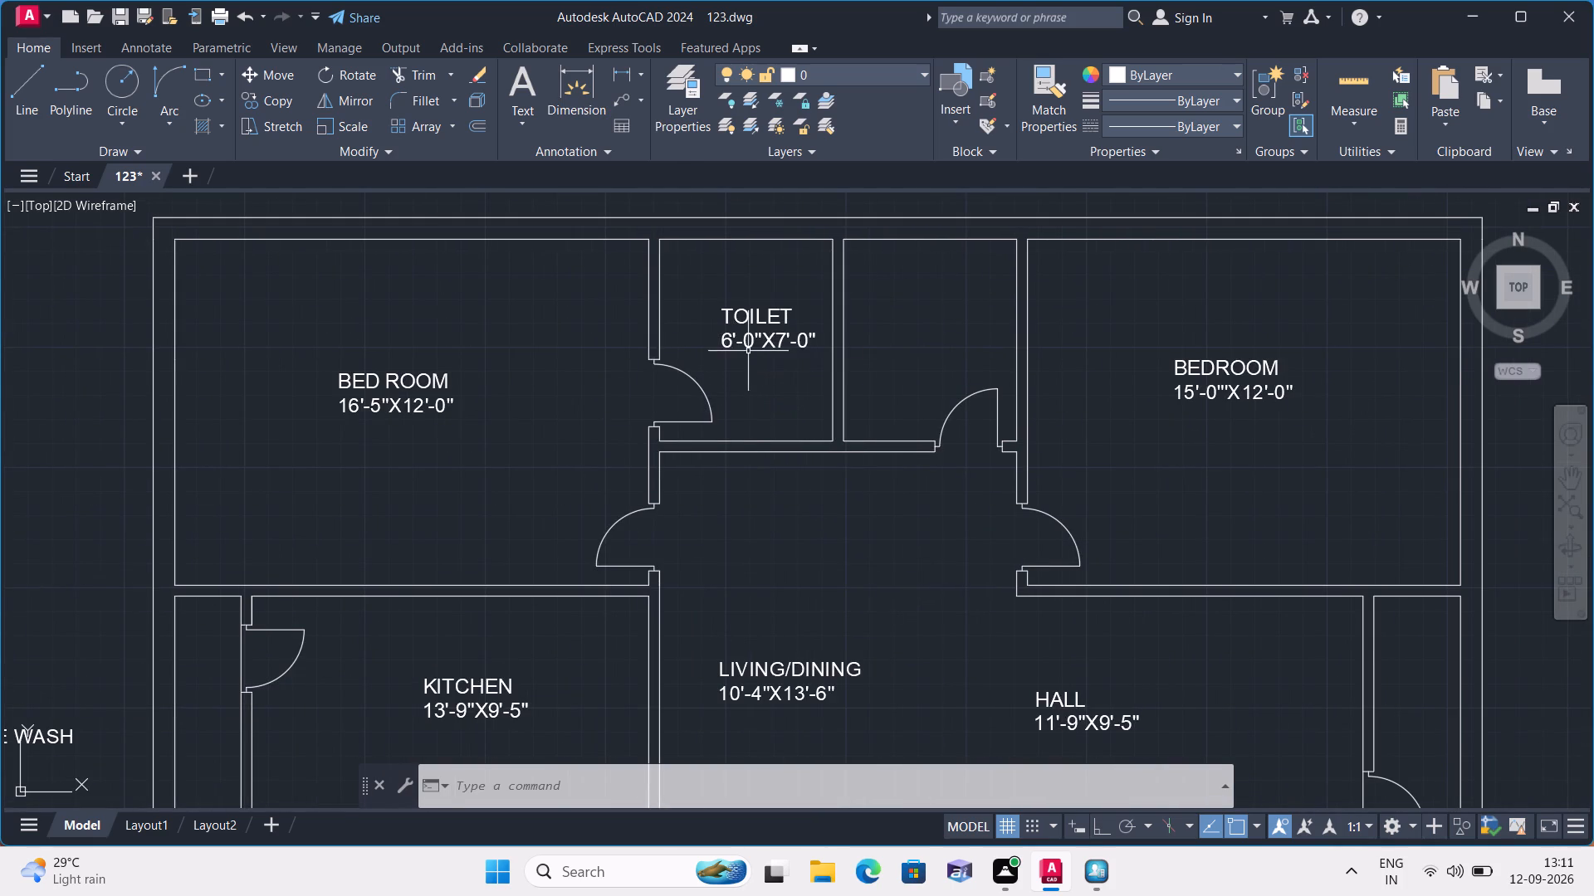
{"action": "left_click", "coordinate": [735, 325]}
{"action": "left_click", "coordinate": [741, 318]}
{"action": "left_click", "coordinate": [738, 311]}
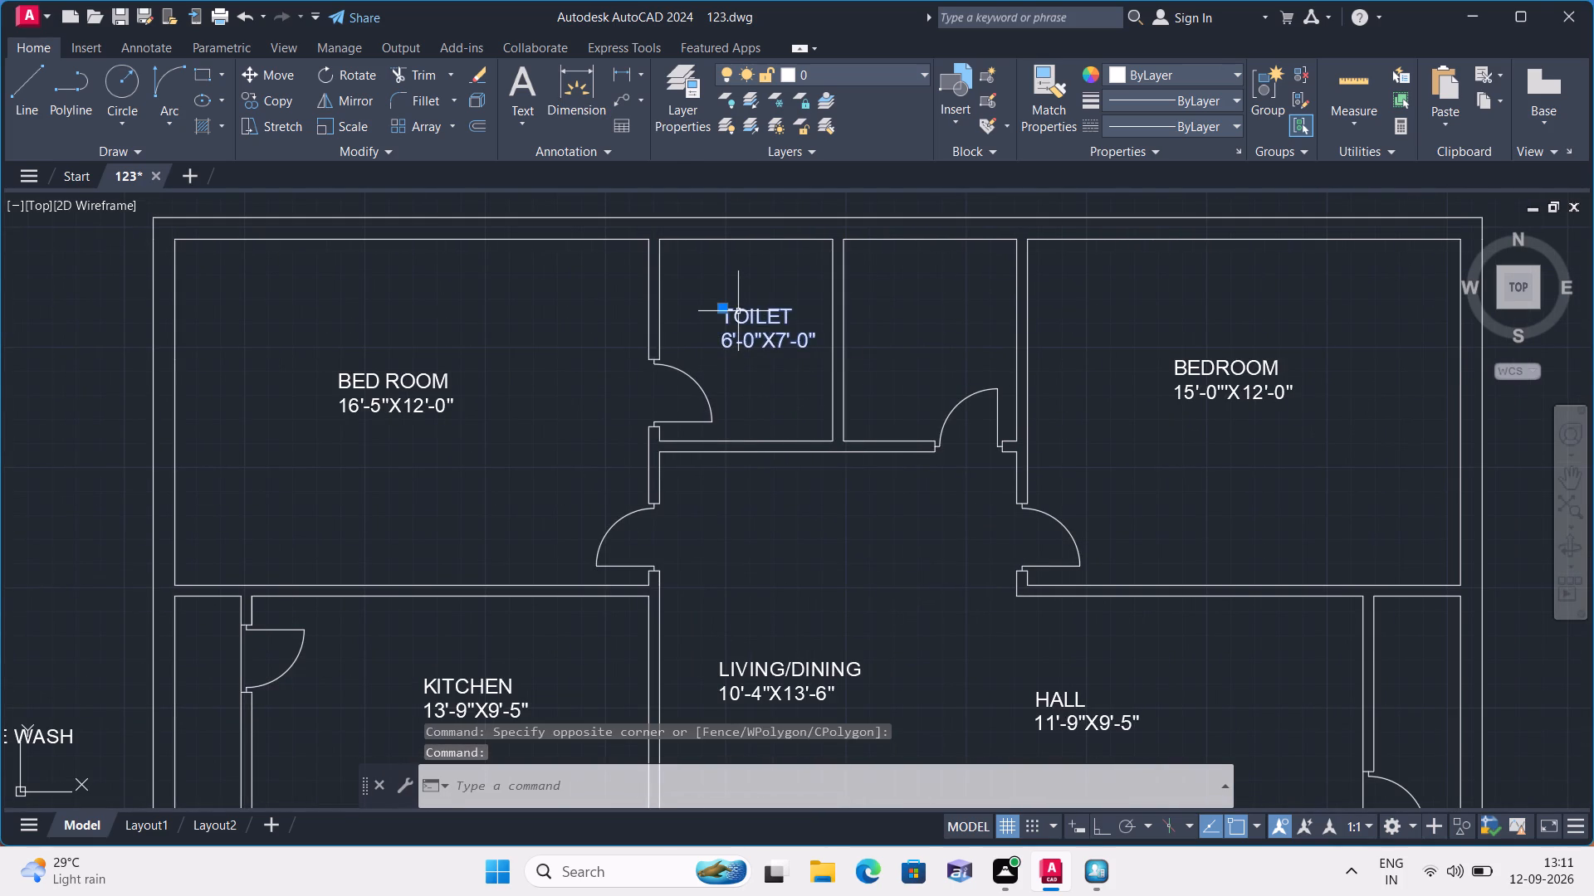
{"action": "left_click", "coordinate": [263, 99]}
{"action": "left_click", "coordinate": [740, 316]}
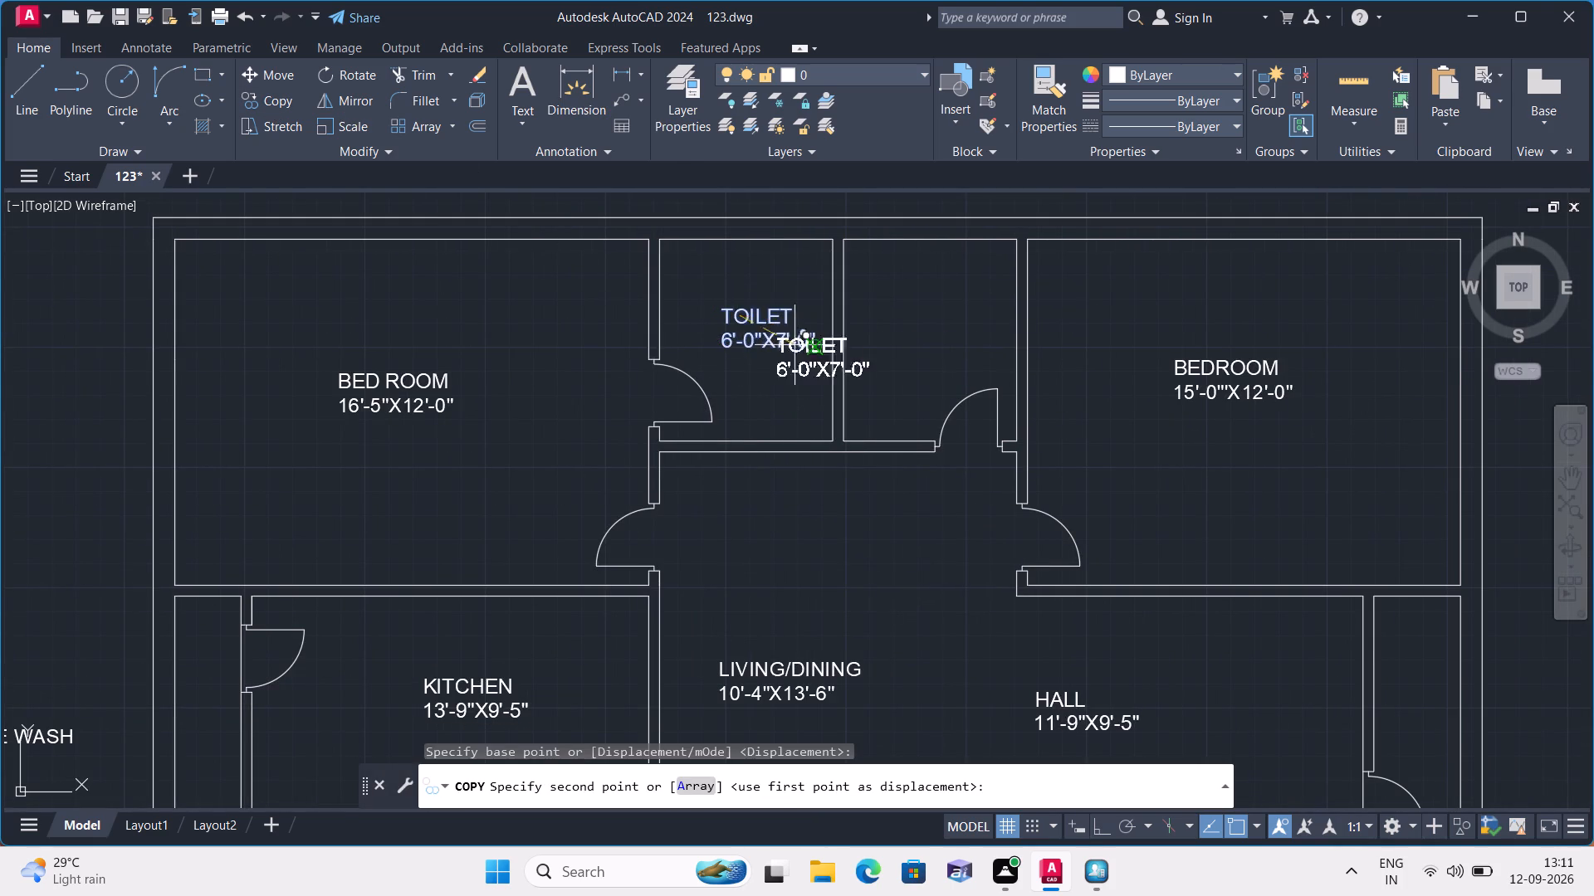
{"action": "left_click", "coordinate": [923, 316]}
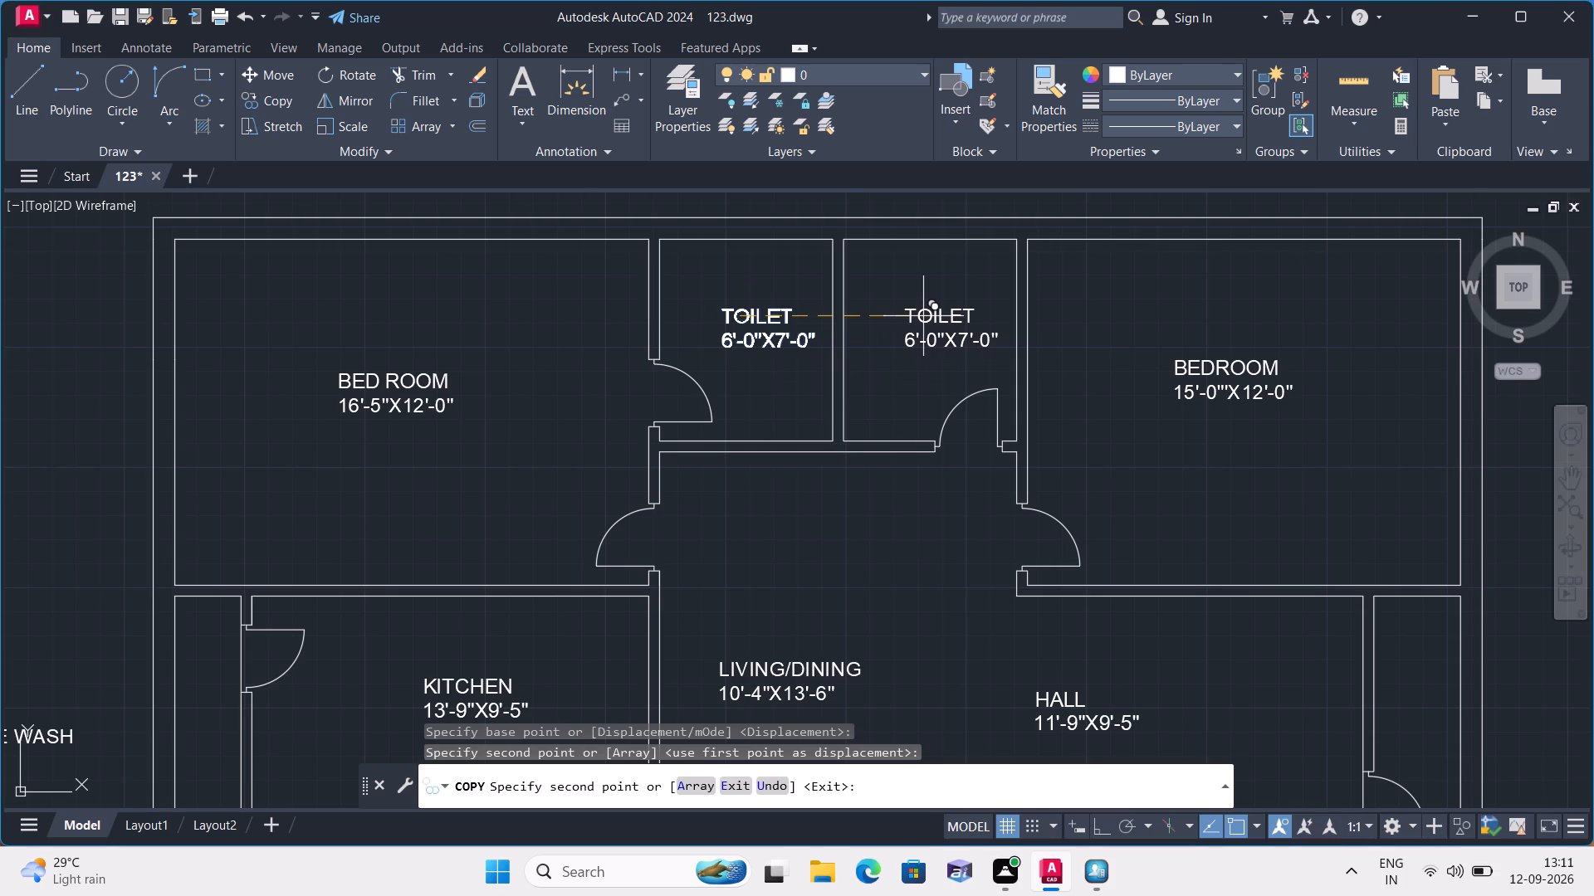
{"action": "key", "text": "Escape"}
{"action": "scroll", "coordinate": [1174, 265], "scroll_direction": "down", "scroll_amount": 1}
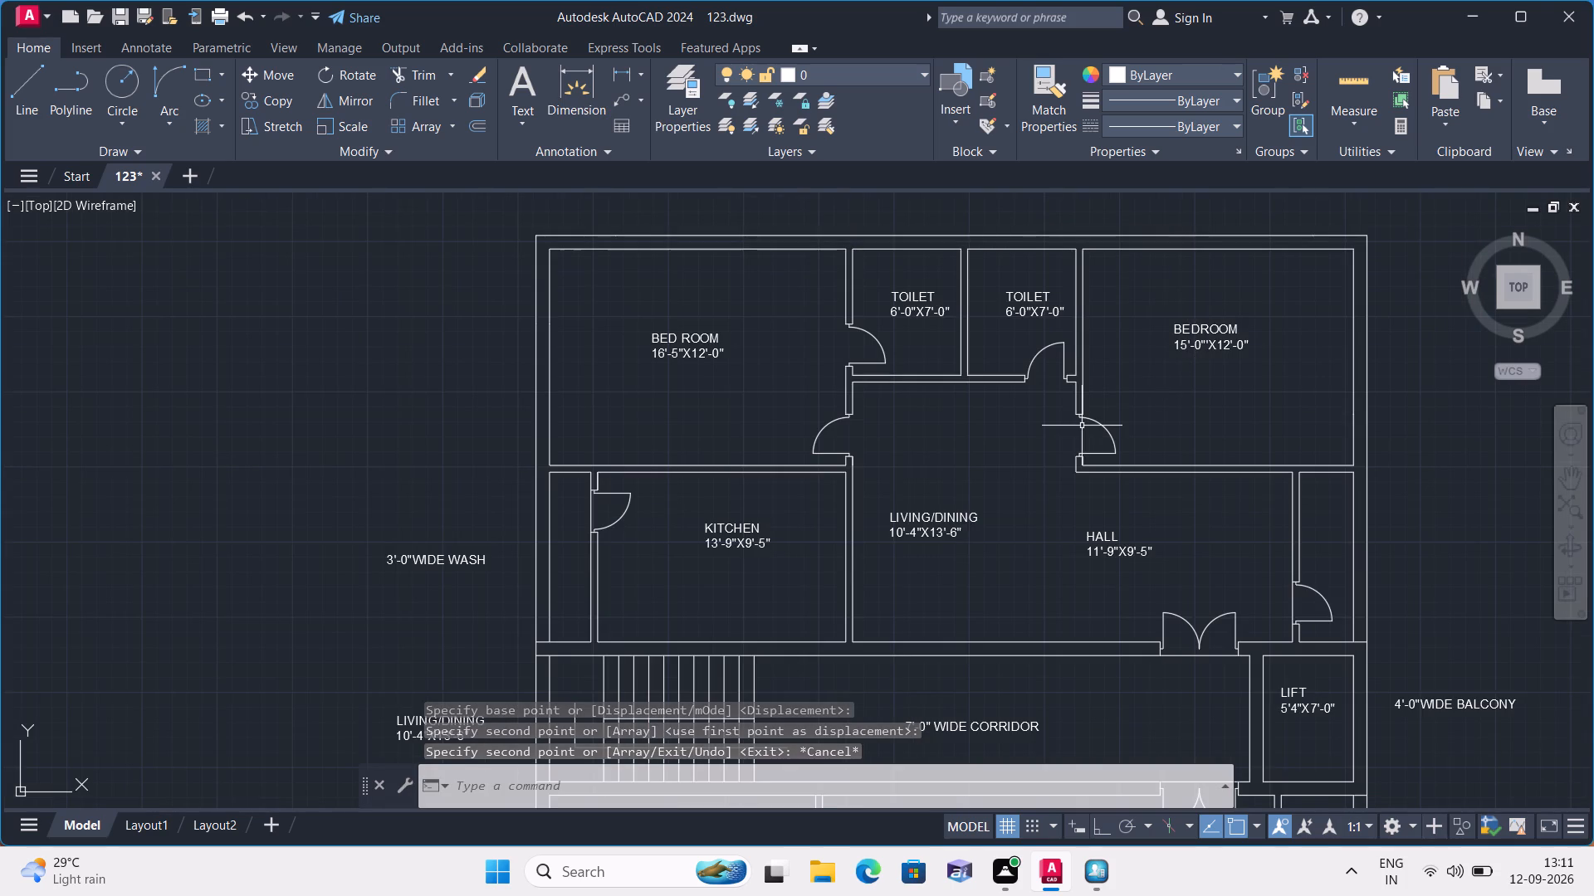
Correct the top-right bedroom's label to read BEDROOM 15'-0"X12'-0" by deleting the extra apostrophe before the X.
{"action": "scroll", "coordinate": [1082, 430], "scroll_direction": "down", "scroll_amount": 1}
{"action": "scroll", "coordinate": [1154, 421], "scroll_direction": "up", "scroll_amount": 1}
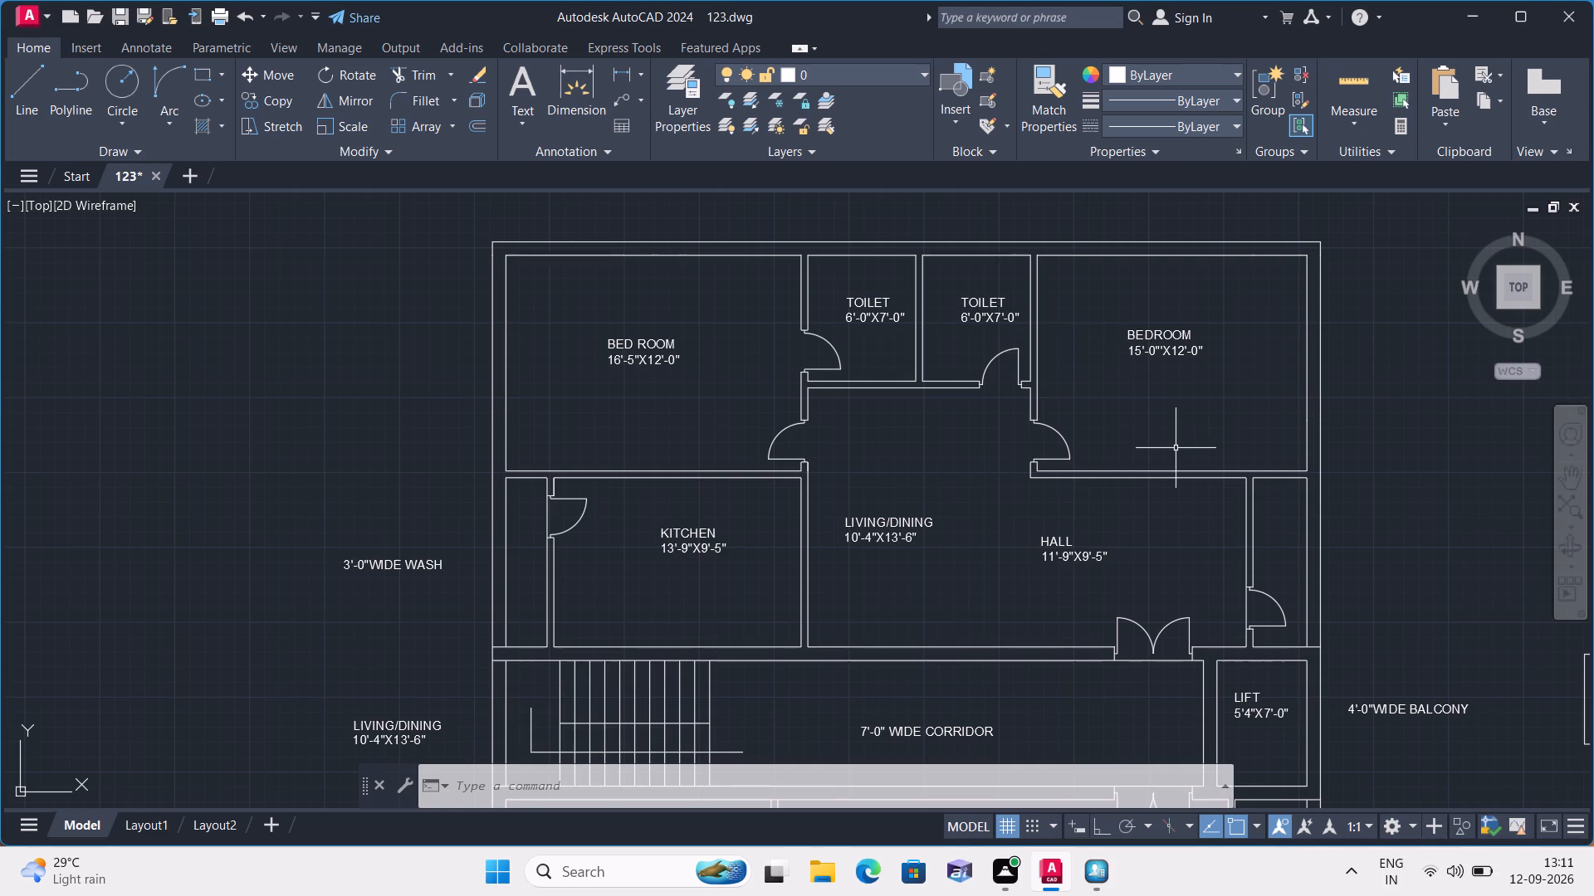
{"action": "middle_click_drag", "start_coordinate": [1176, 448], "coordinate": [1155, 410]}
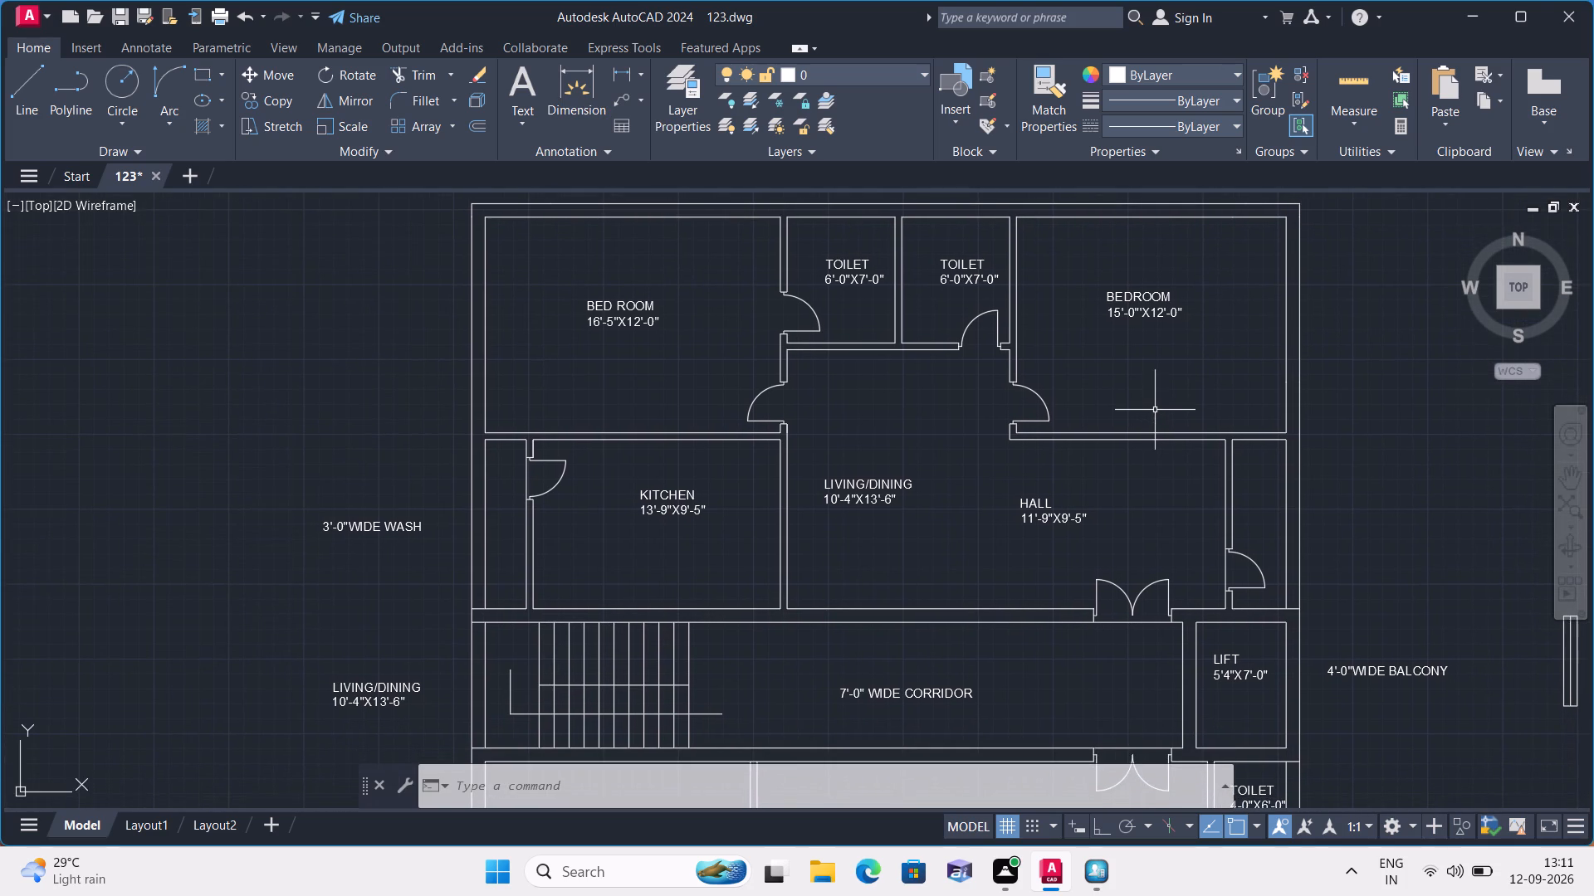
{"action": "scroll", "coordinate": [1130, 303], "scroll_direction": "up", "scroll_amount": 3}
{"action": "right_click", "coordinate": [1191, 338]}
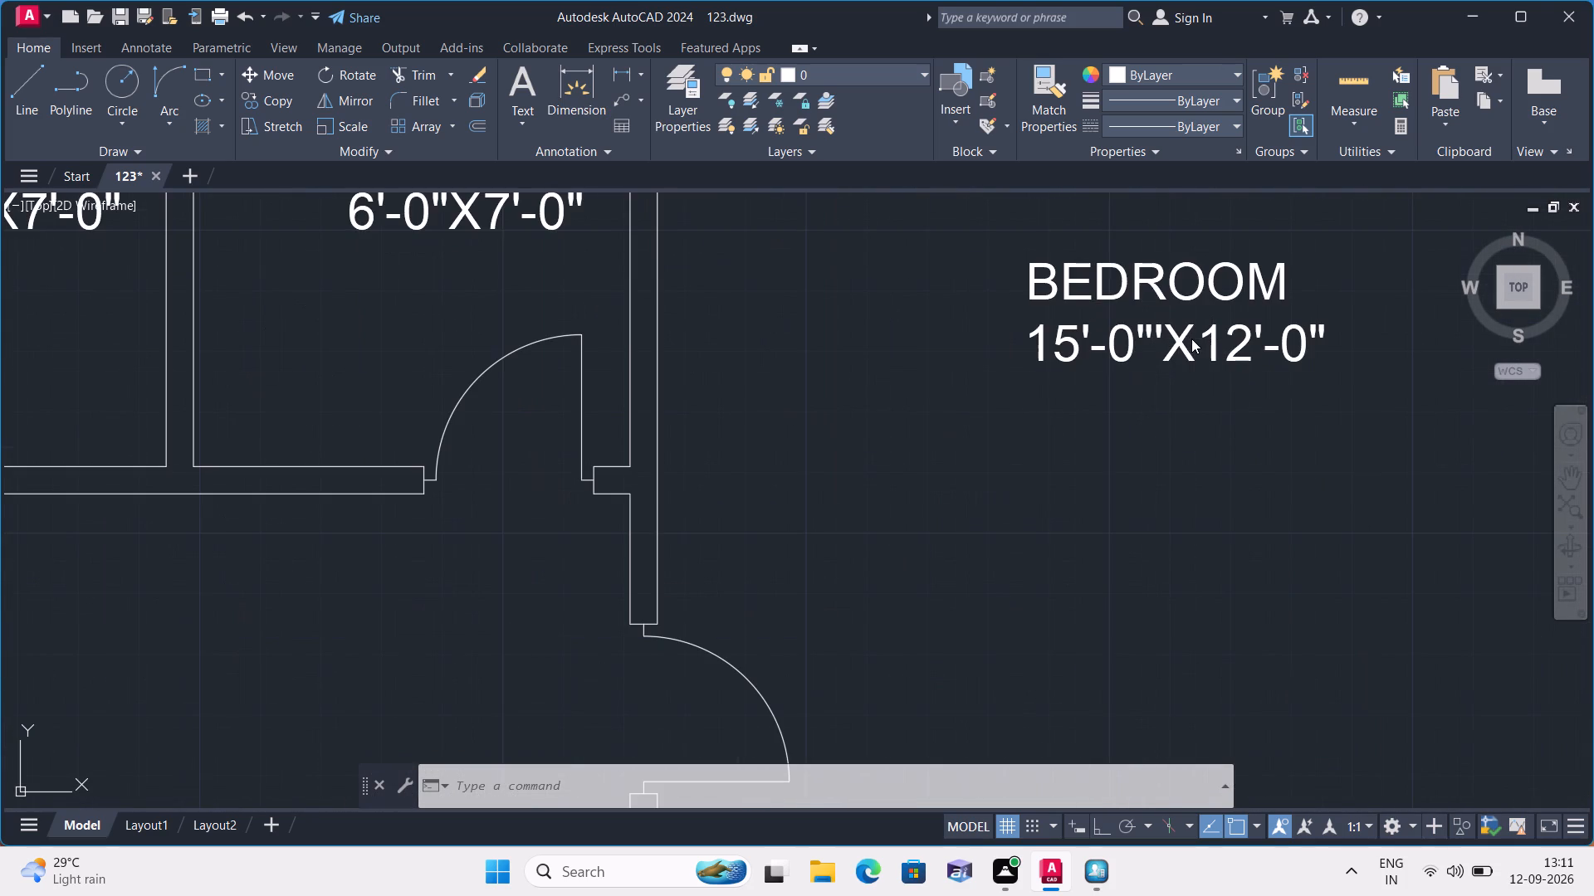
{"action": "left_click", "coordinate": [1121, 385]}
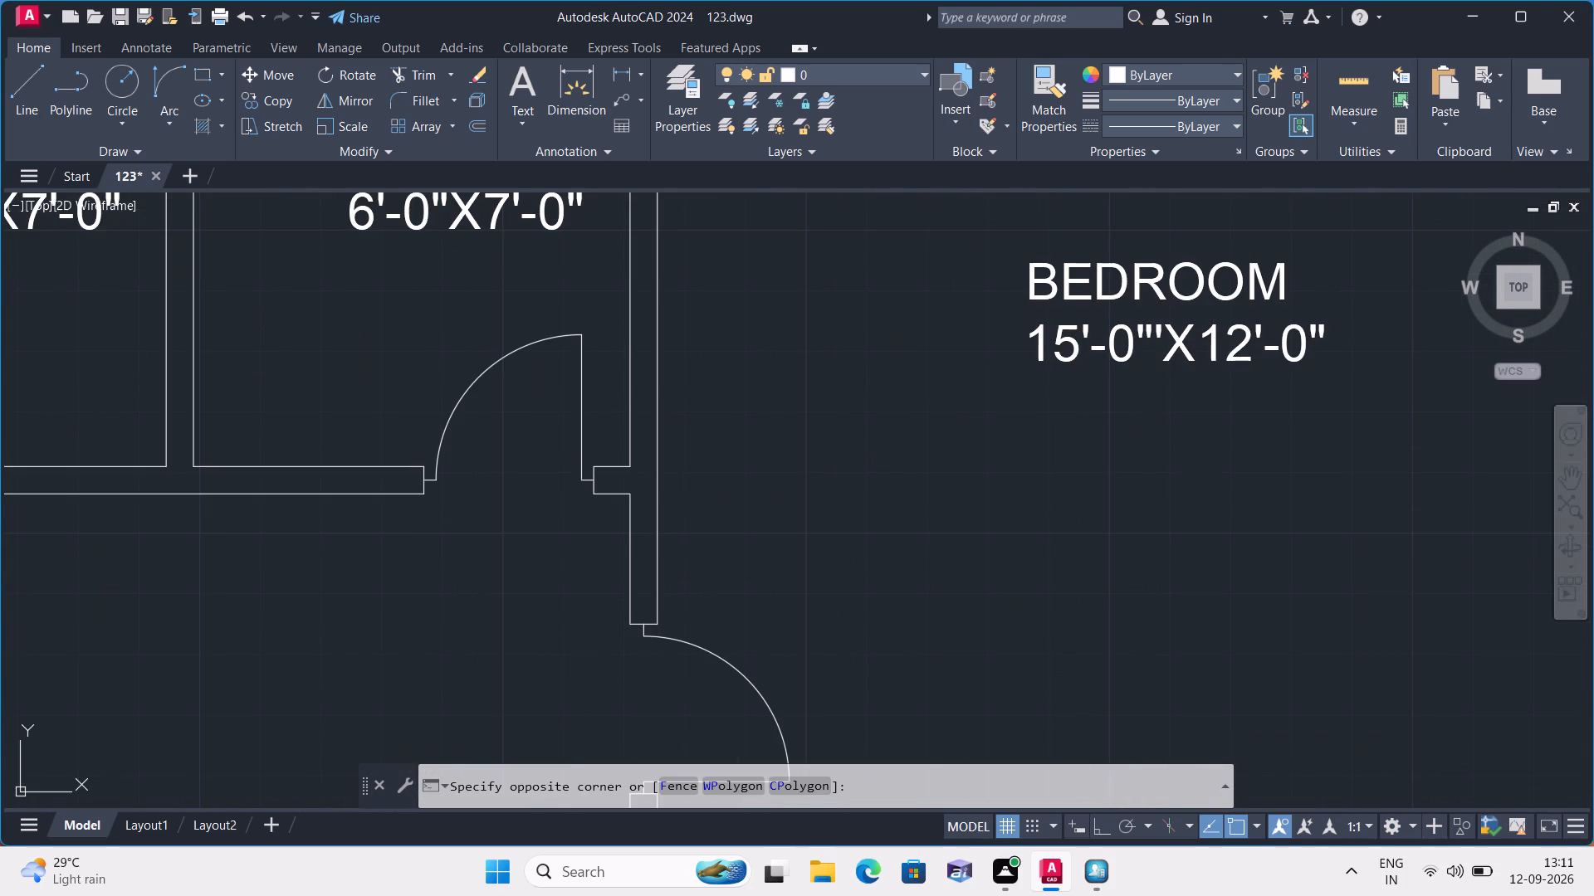
{"action": "left_click", "coordinate": [1088, 277]}
{"action": "right_click", "coordinate": [1008, 441]}
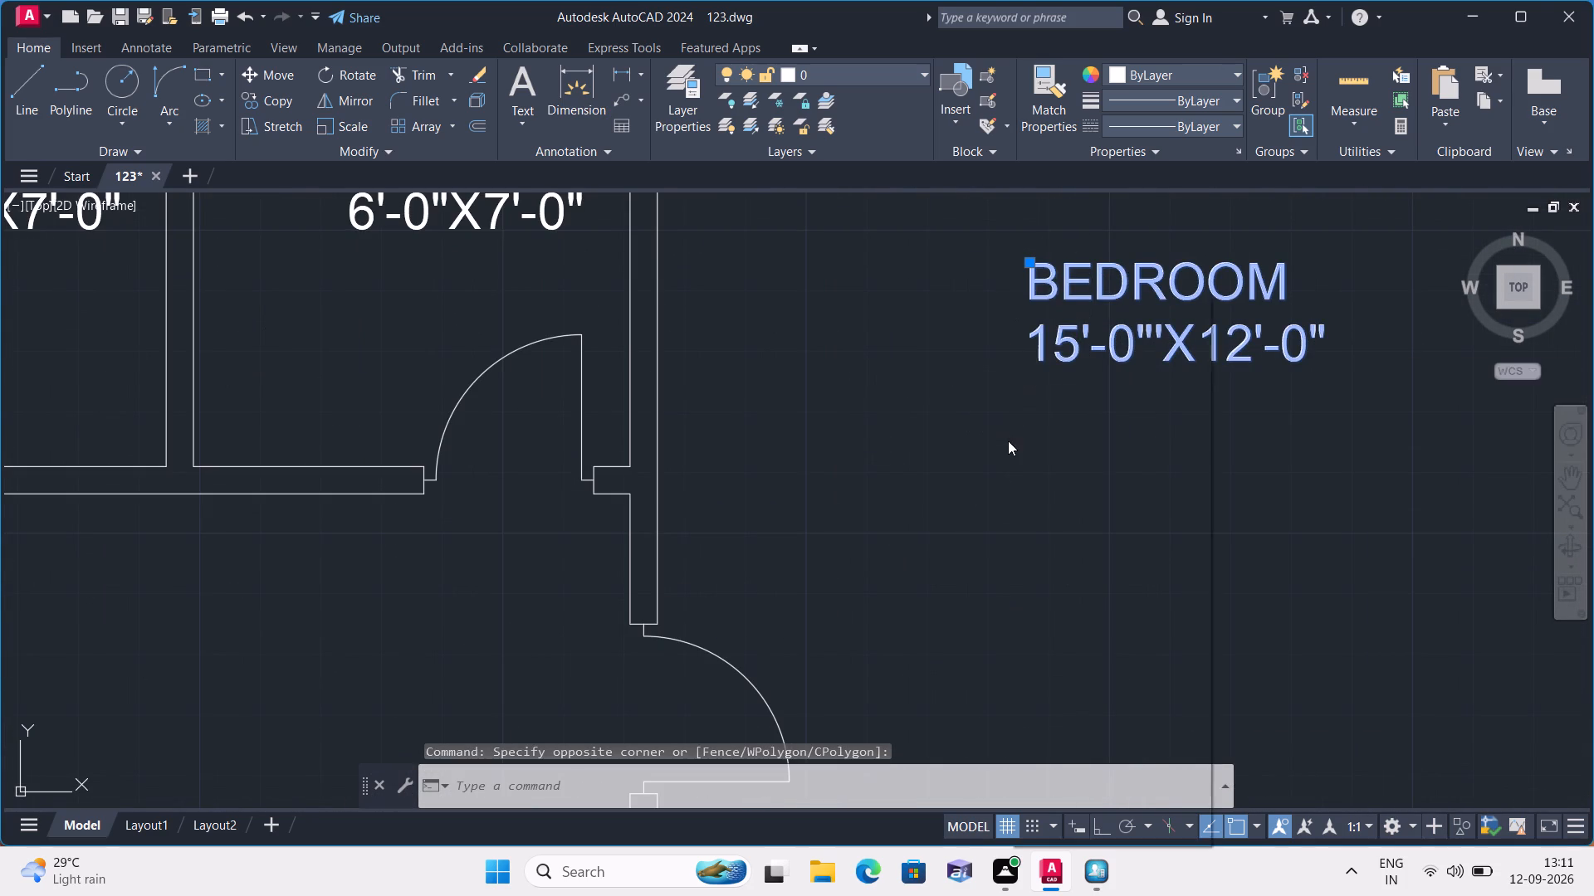
{"action": "left_click", "coordinate": [1127, 356]}
{"action": "scroll", "coordinate": [1116, 377], "scroll_direction": "down", "scroll_amount": 2}
{"action": "scroll", "coordinate": [1119, 366], "scroll_direction": "up", "scroll_amount": 3}
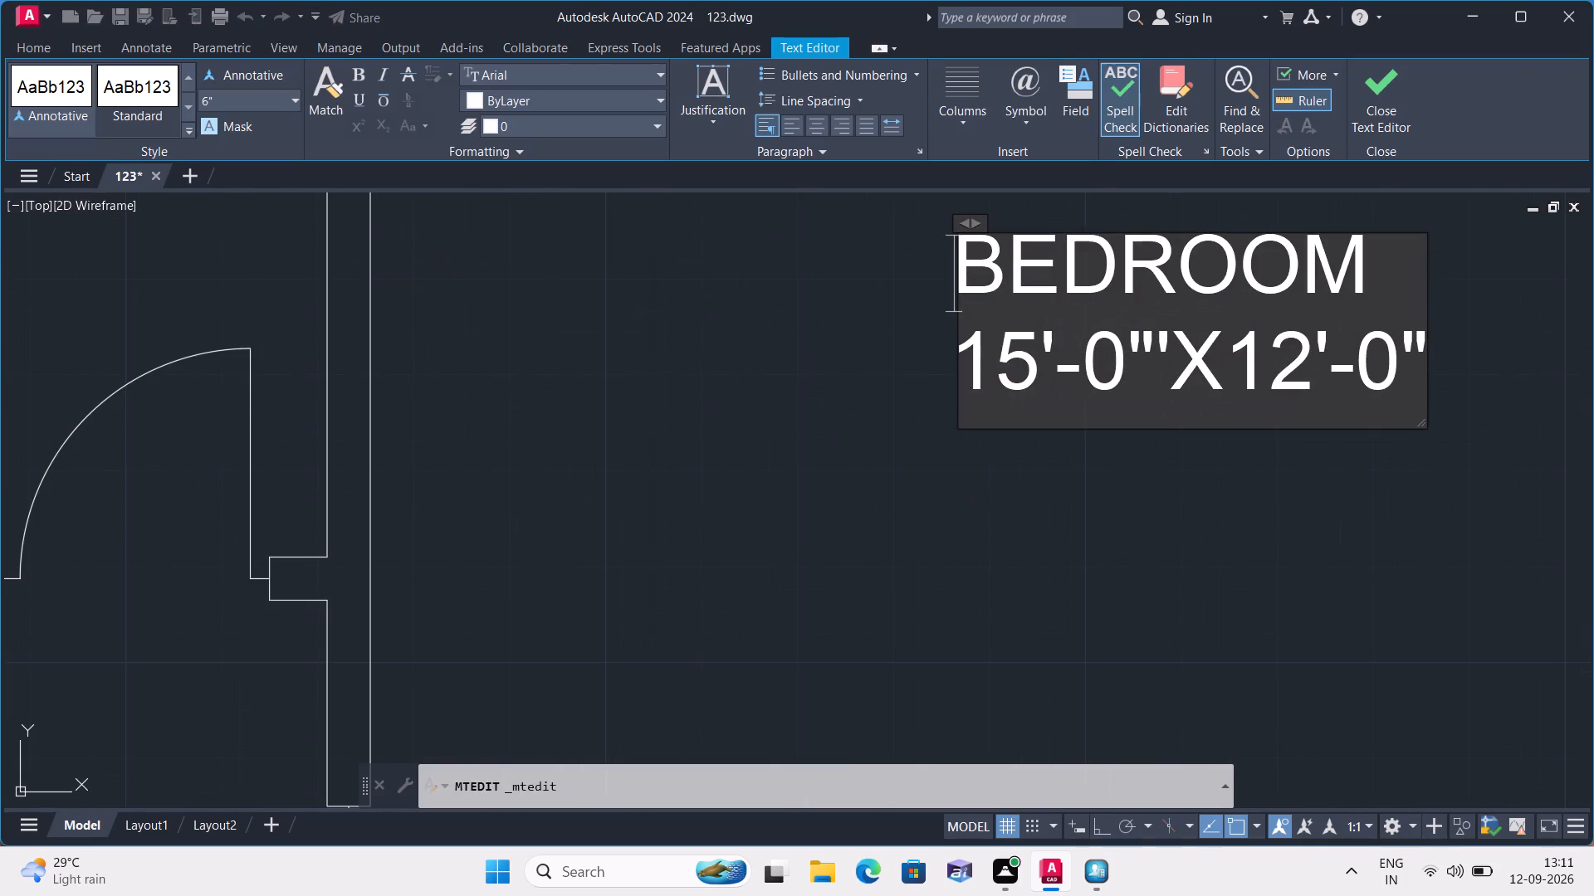
{"action": "left_click", "coordinate": [1167, 342]}
{"action": "key", "text": "BackSpace"}
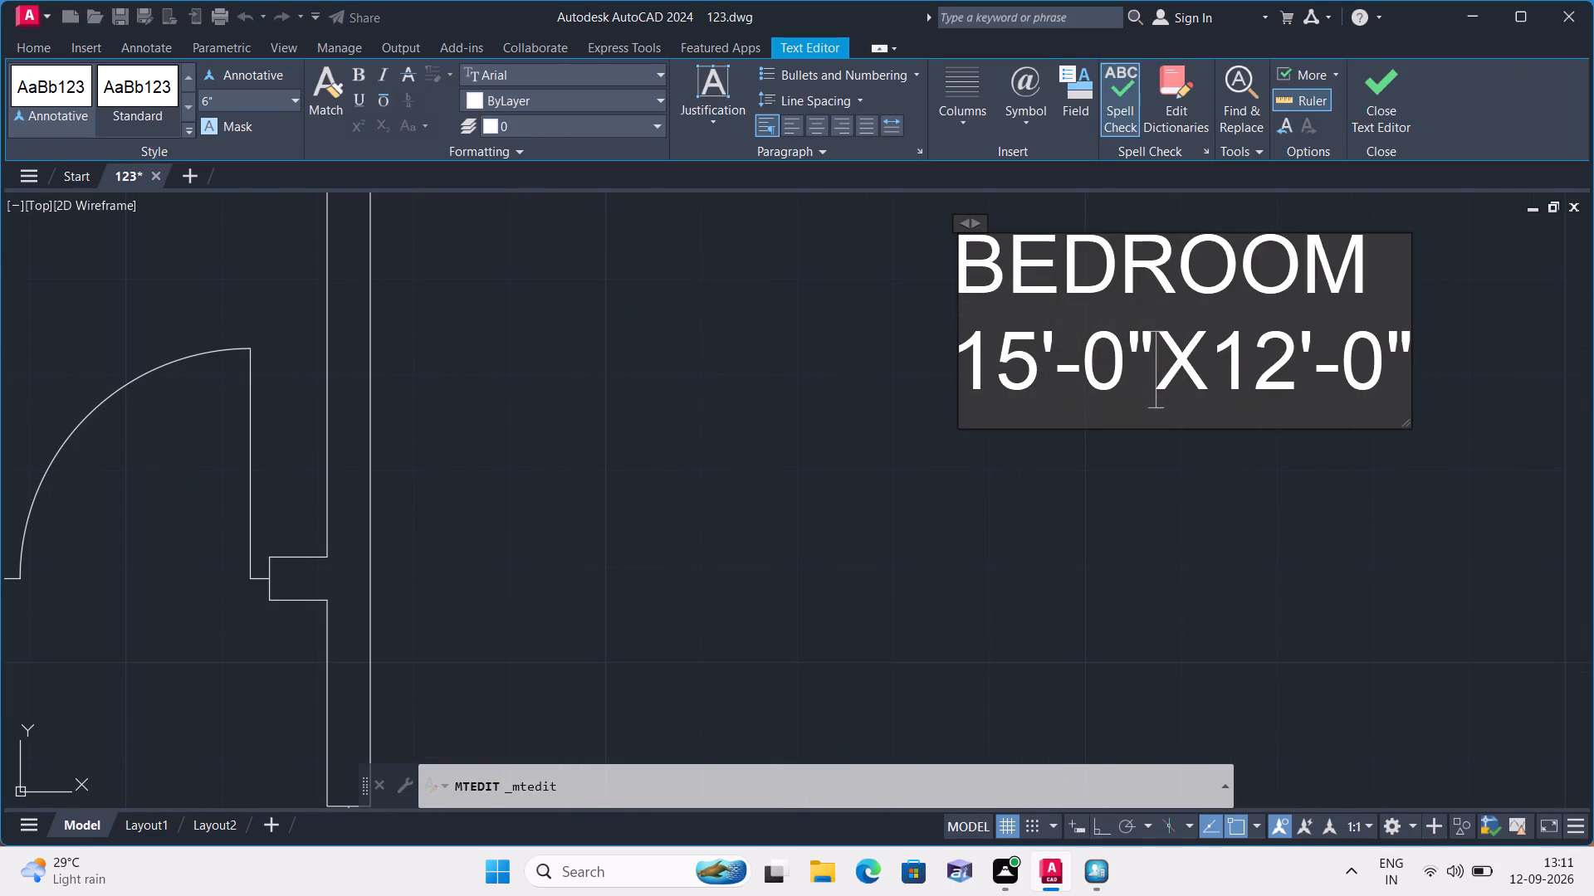
{"action": "left_click", "coordinate": [890, 631]}
With Ortho on, rotate the 4'-0"WIDE BALCONY label beside the lift by 90 degrees so it reads vertically.
{"action": "scroll", "coordinate": [888, 630], "scroll_direction": "down", "scroll_amount": 4}
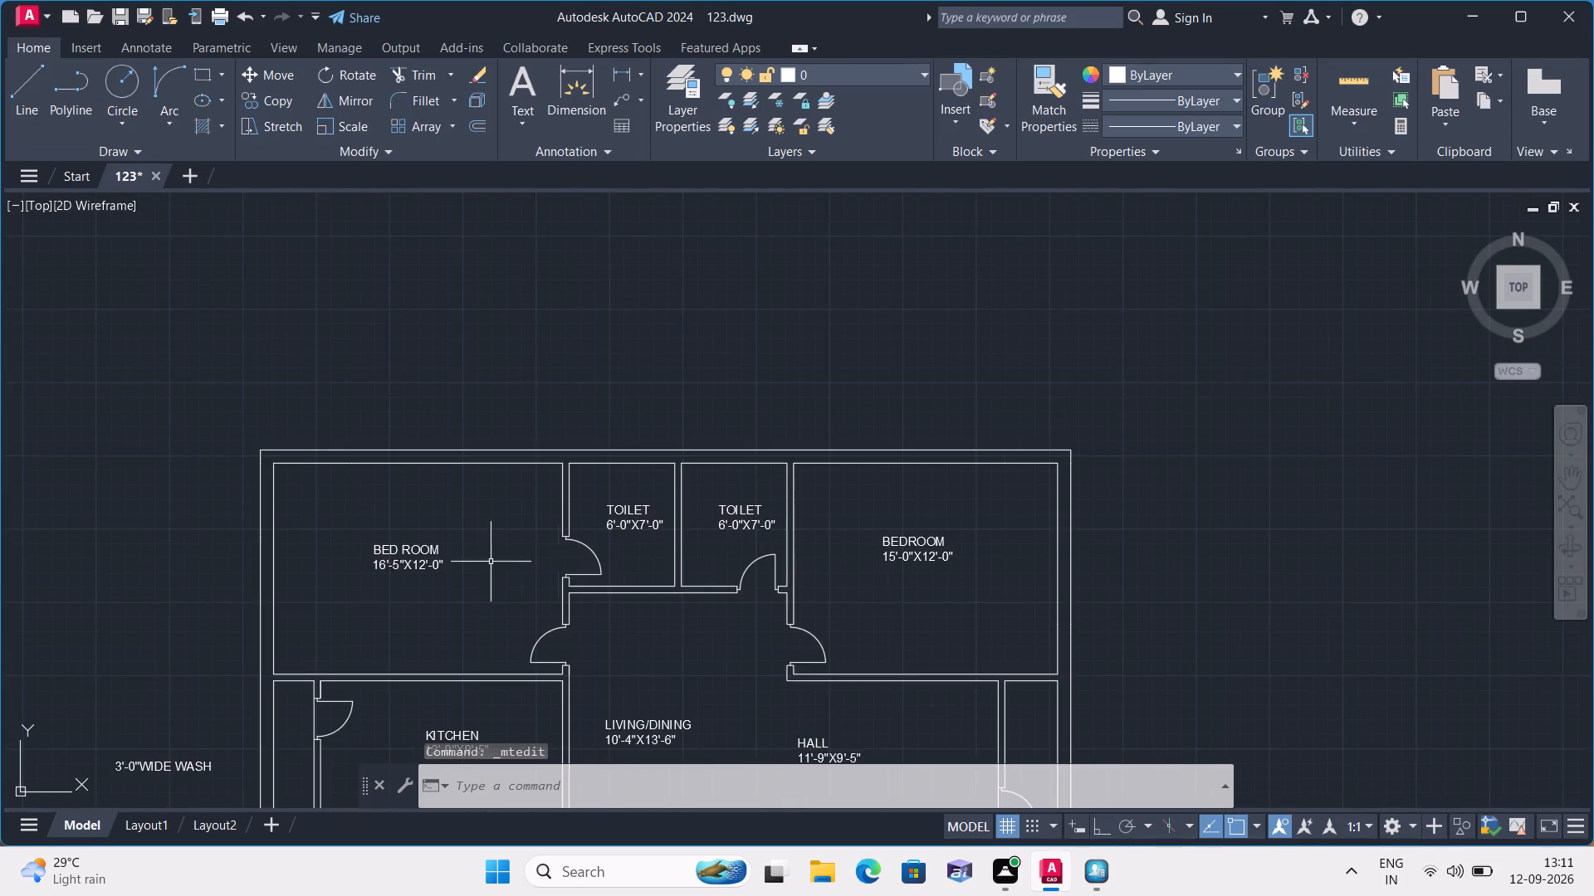
{"action": "scroll", "coordinate": [482, 560], "scroll_direction": "up", "scroll_amount": 3}
{"action": "scroll", "coordinate": [482, 560], "scroll_direction": "down", "scroll_amount": 3}
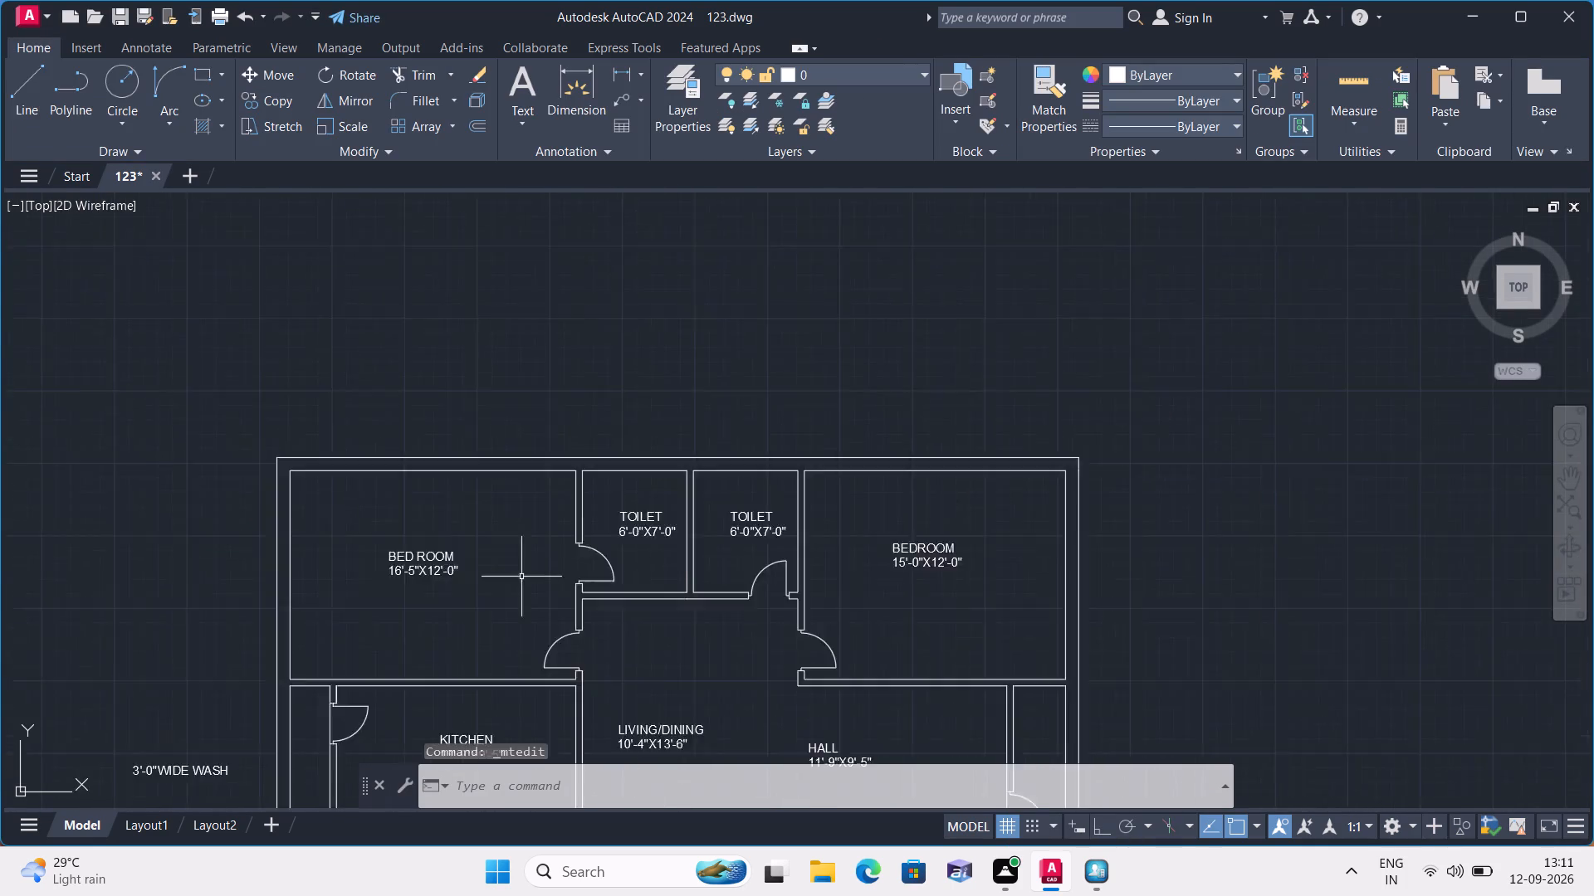
{"action": "scroll", "coordinate": [521, 577], "scroll_direction": "down", "scroll_amount": 1}
{"action": "middle_click_drag", "start_coordinate": [643, 616], "coordinate": [712, 446]}
{"action": "scroll", "coordinate": [470, 589], "scroll_direction": "up", "scroll_amount": 2}
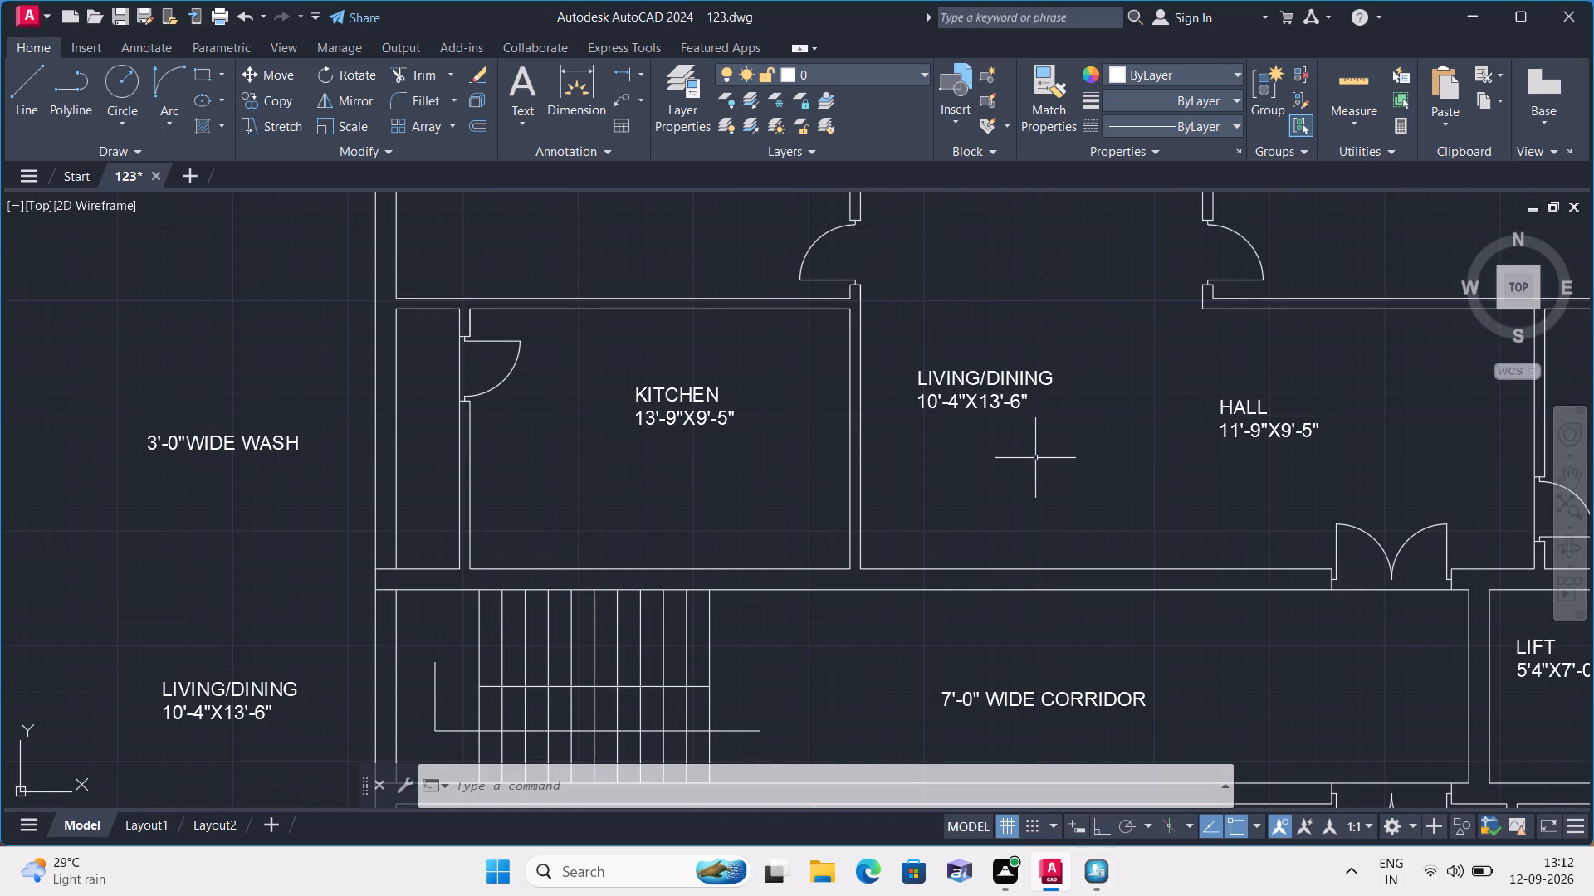
{"action": "scroll", "coordinate": [1039, 458], "scroll_direction": "down", "scroll_amount": 1}
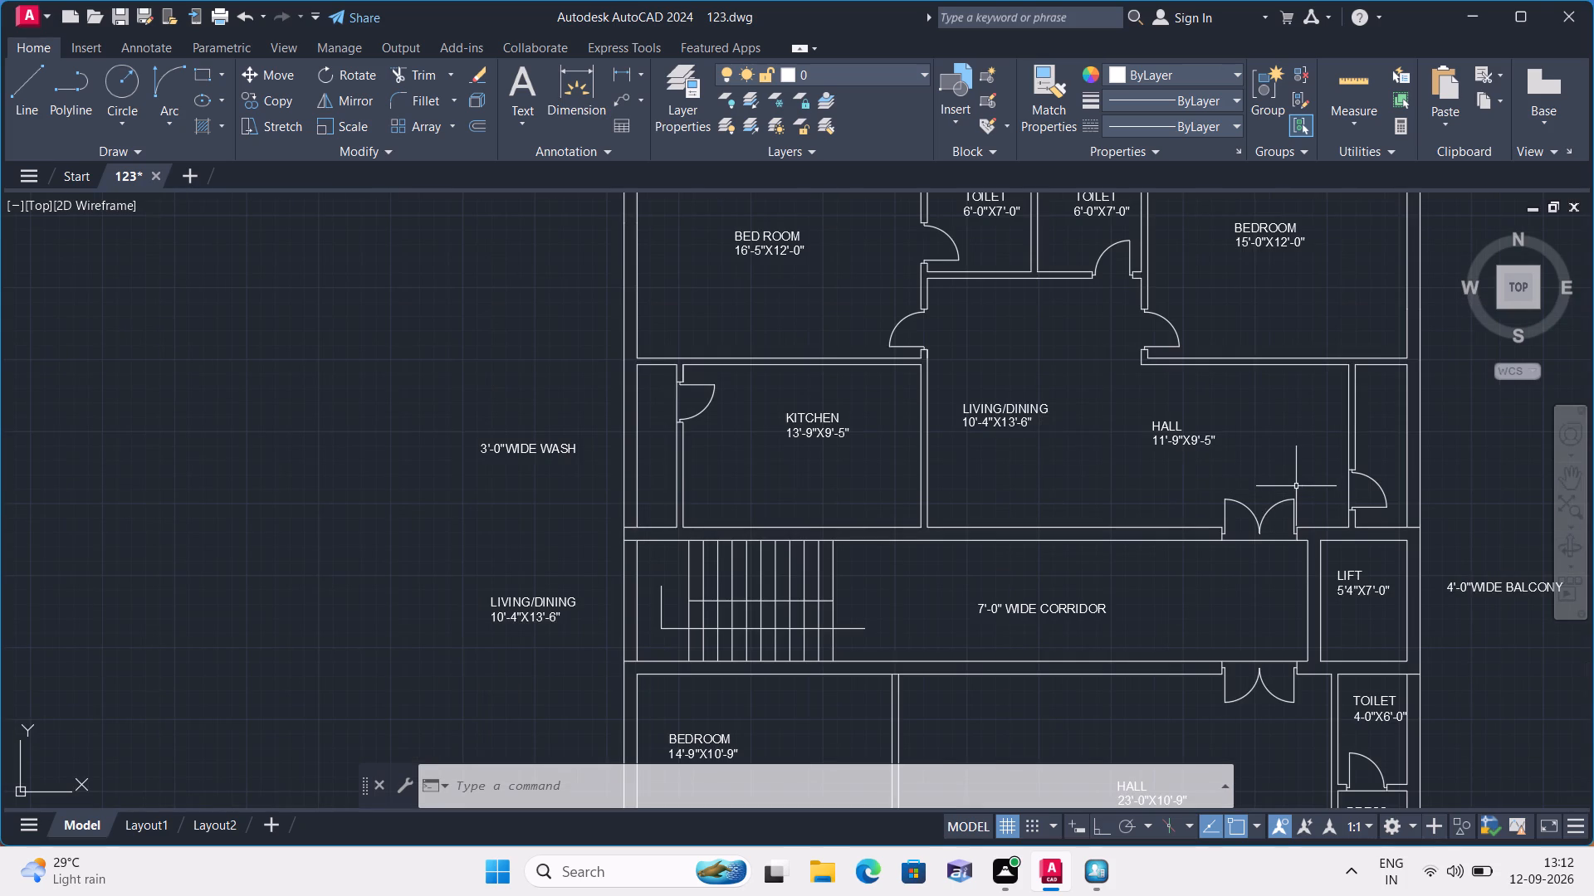
{"action": "middle_click_drag", "start_coordinate": [1230, 477], "coordinate": [1049, 481]}
{"action": "scroll", "coordinate": [1049, 481], "scroll_direction": "down", "scroll_amount": 1}
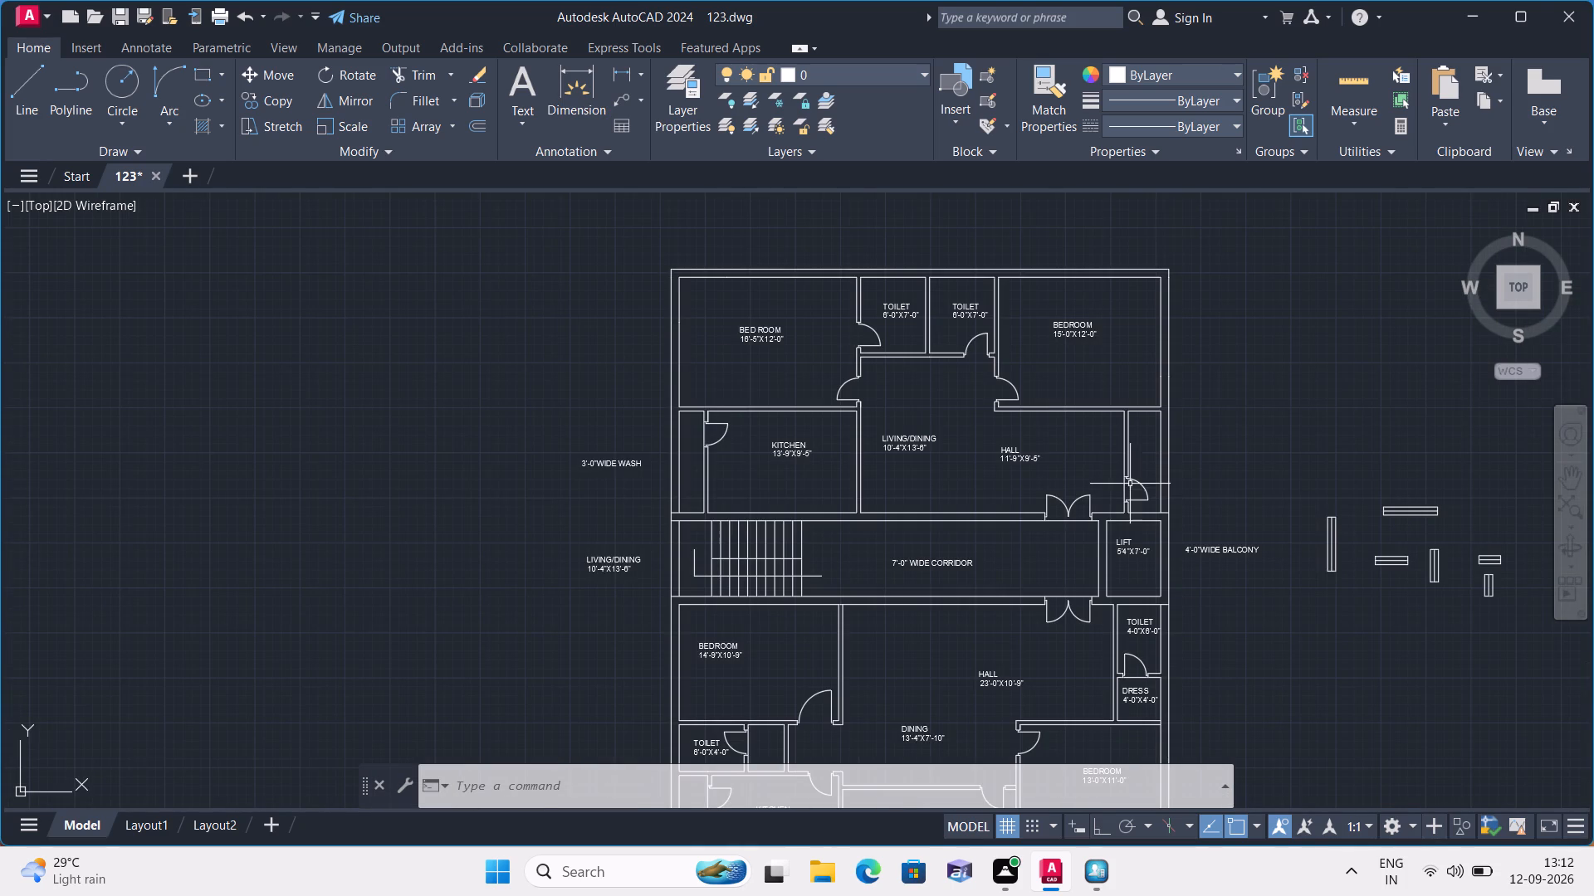
{"action": "scroll", "coordinate": [1190, 553], "scroll_direction": "up", "scroll_amount": 2}
{"action": "left_click", "coordinate": [1225, 542]}
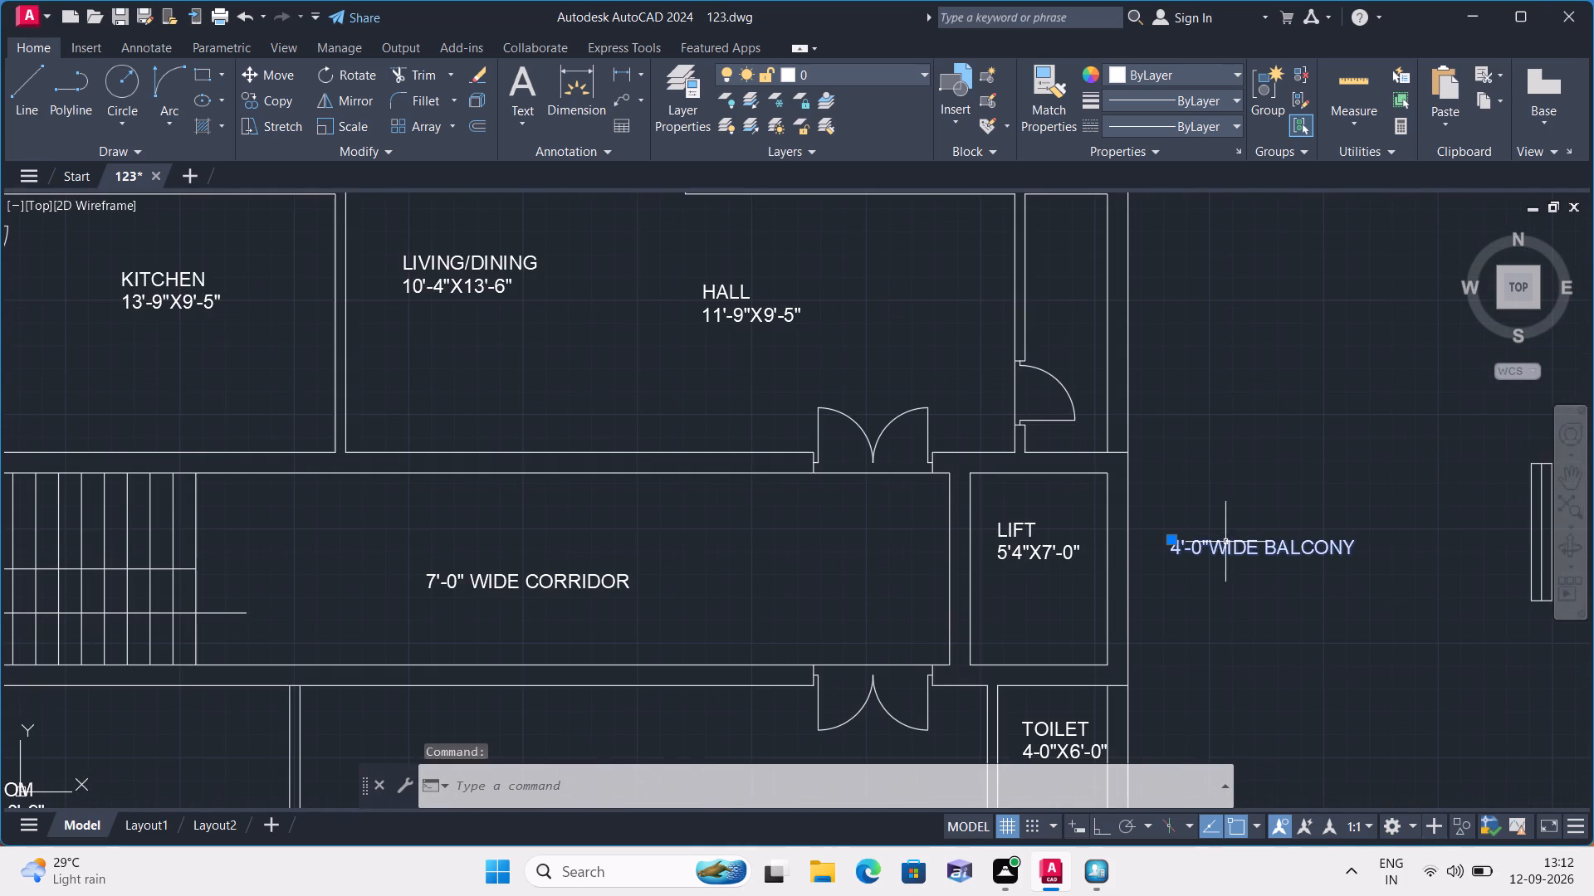
{"action": "left_click", "coordinate": [345, 72]}
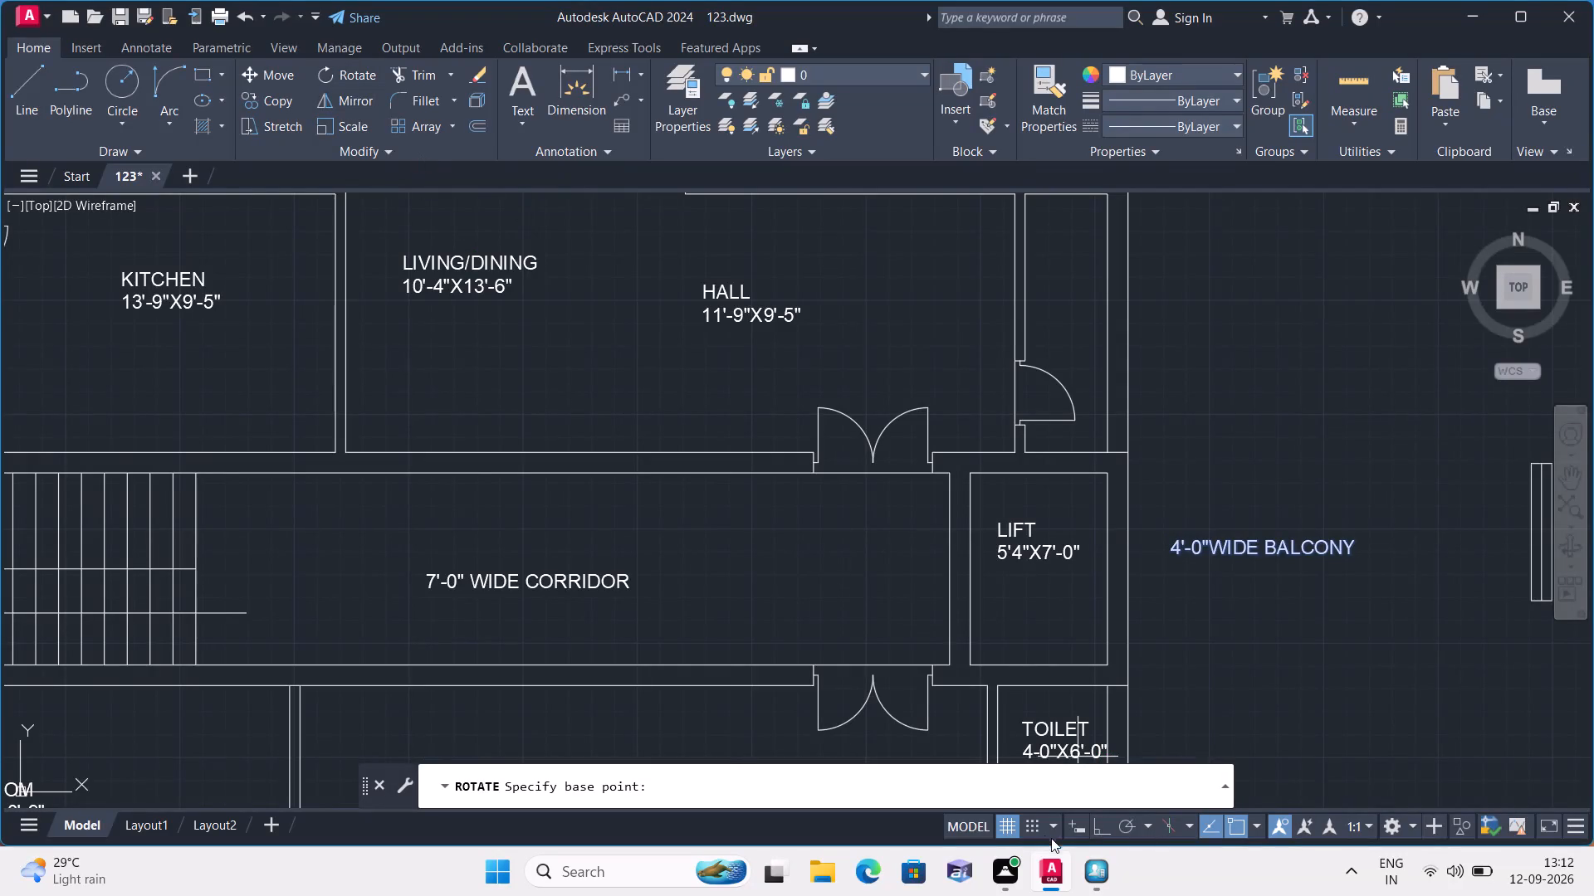
{"action": "left_click", "coordinate": [1100, 828]}
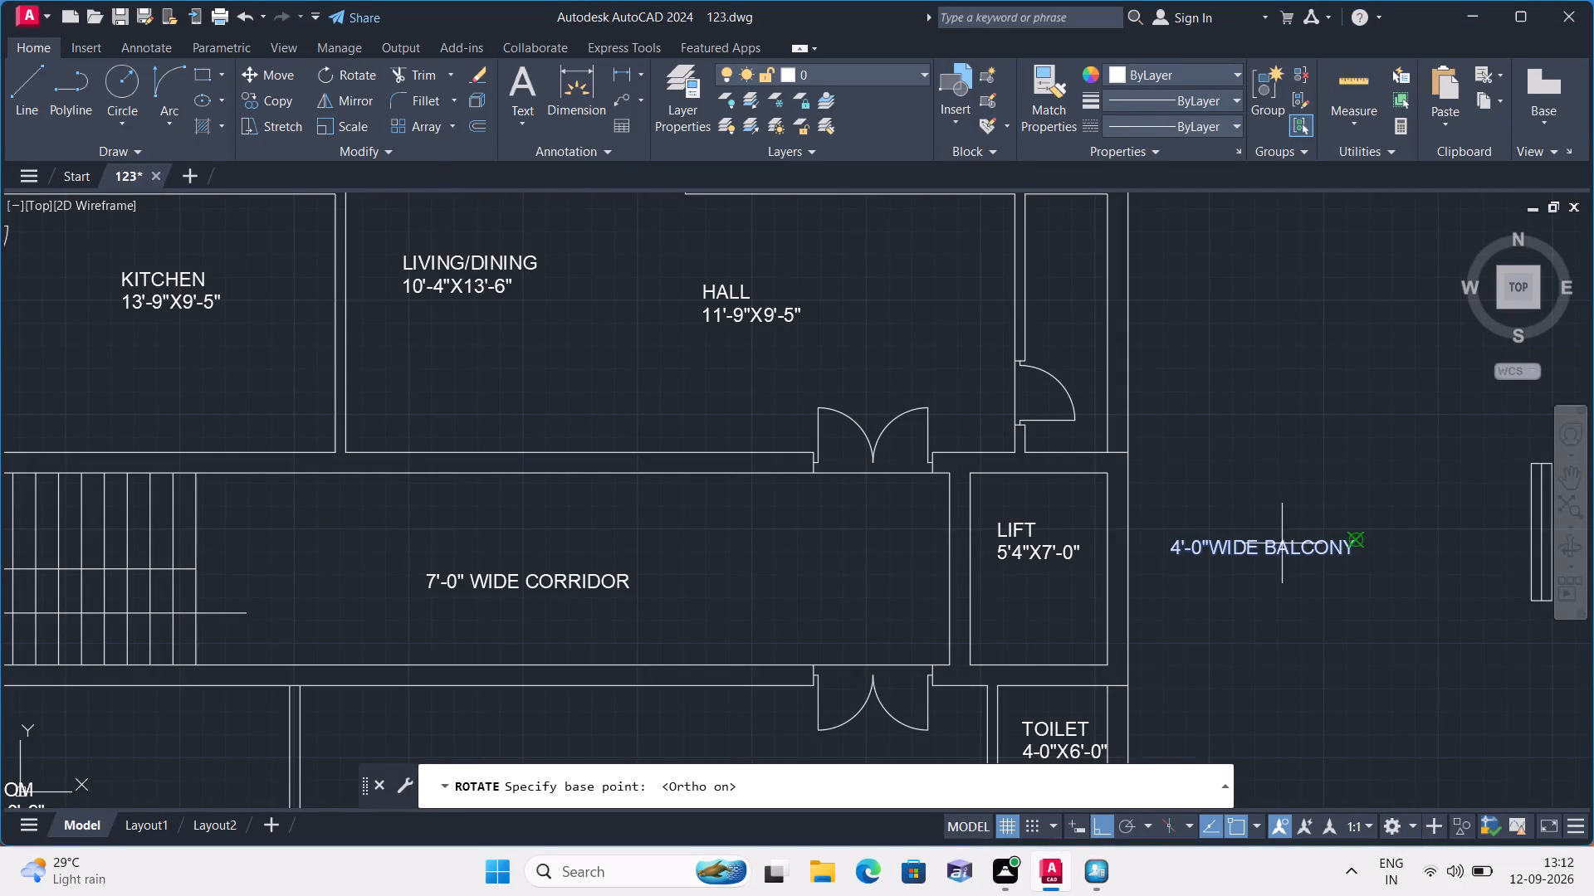
{"action": "left_click", "coordinate": [1282, 545]}
{"action": "left_click", "coordinate": [1259, 410]}
Rotate the 3'-0"WIDE WASH label outside the left wall by 90 degrees so it reads vertically.
{"action": "scroll", "coordinate": [1259, 409], "scroll_direction": "down", "scroll_amount": 4}
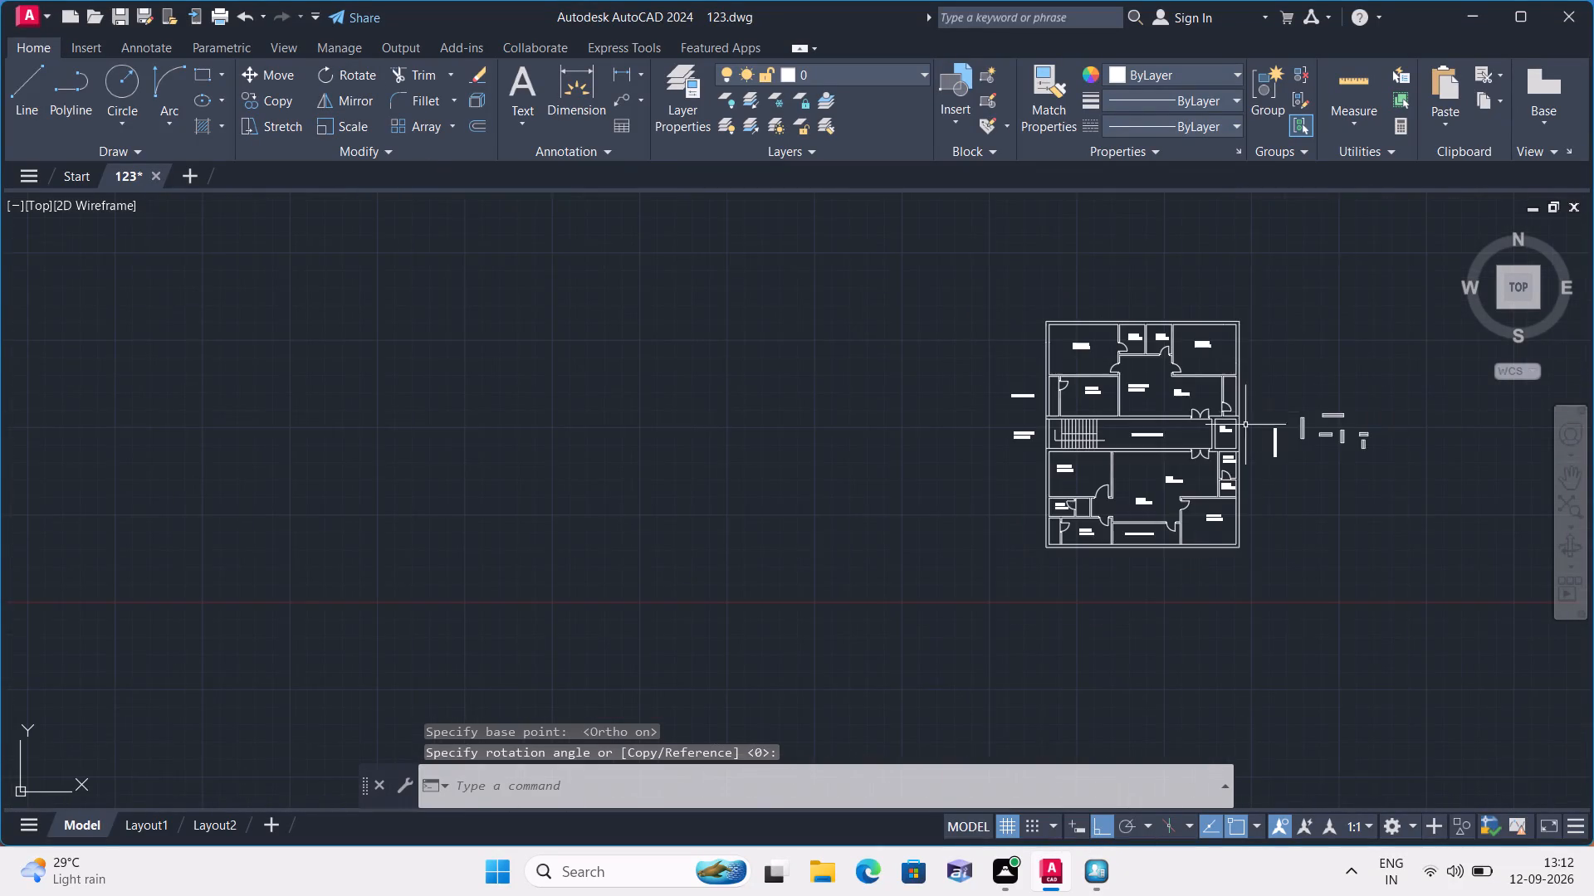
{"action": "scroll", "coordinate": [839, 529], "scroll_direction": "up", "scroll_amount": 4}
{"action": "scroll", "coordinate": [990, 489], "scroll_direction": "down", "scroll_amount": 2}
{"action": "middle_click_drag", "start_coordinate": [990, 489], "coordinate": [634, 679]}
{"action": "scroll", "coordinate": [632, 679], "scroll_direction": "down", "scroll_amount": 1}
{"action": "scroll", "coordinate": [939, 490], "scroll_direction": "up", "scroll_amount": 3}
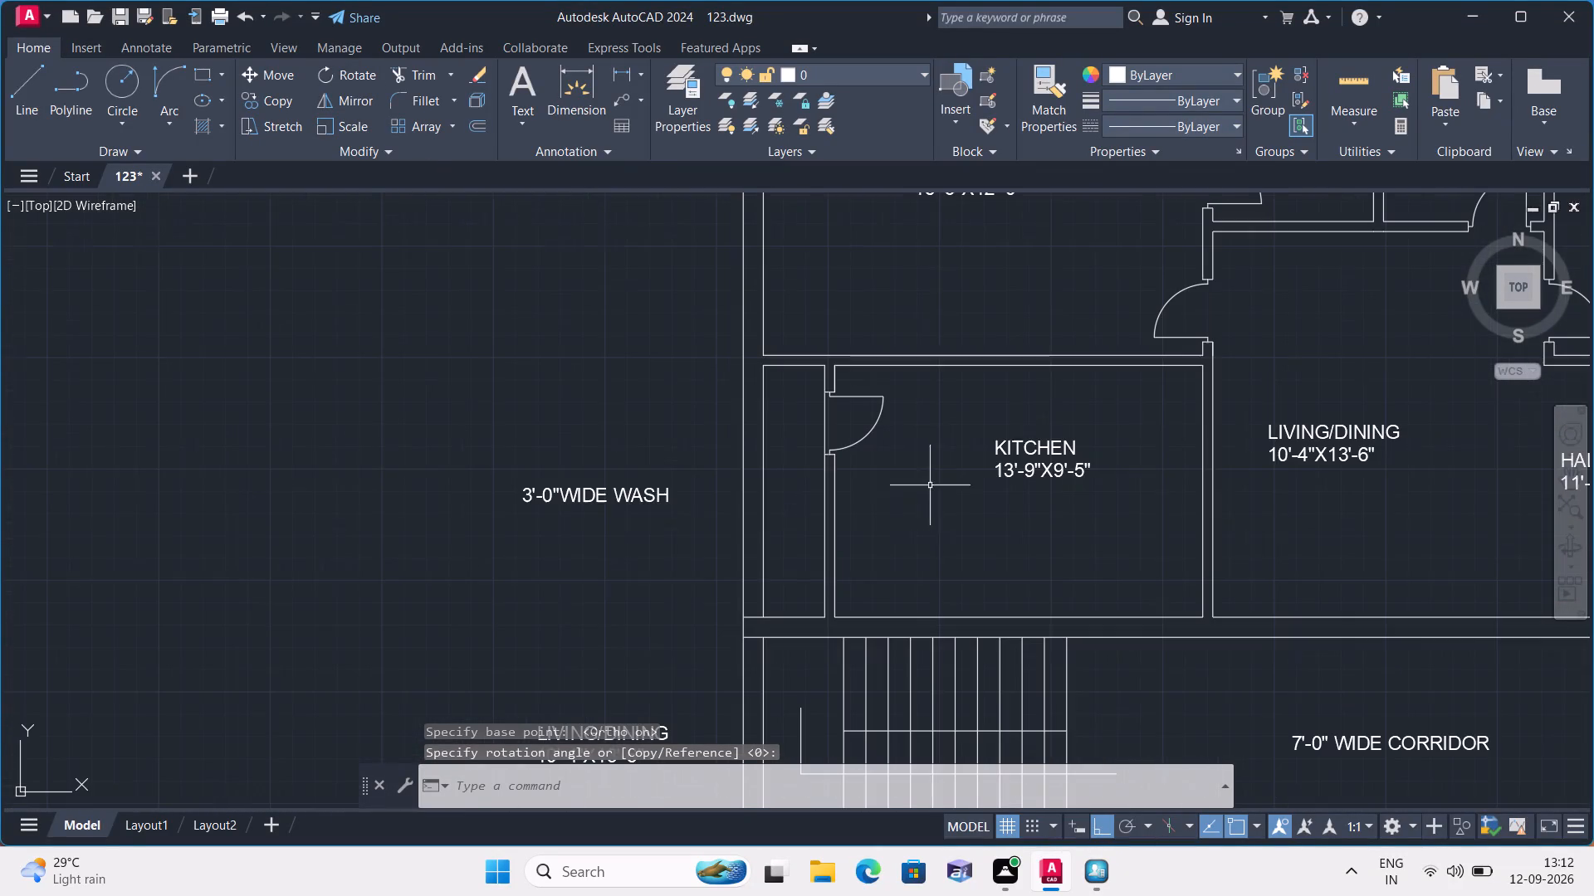
{"action": "left_click", "coordinate": [616, 498]}
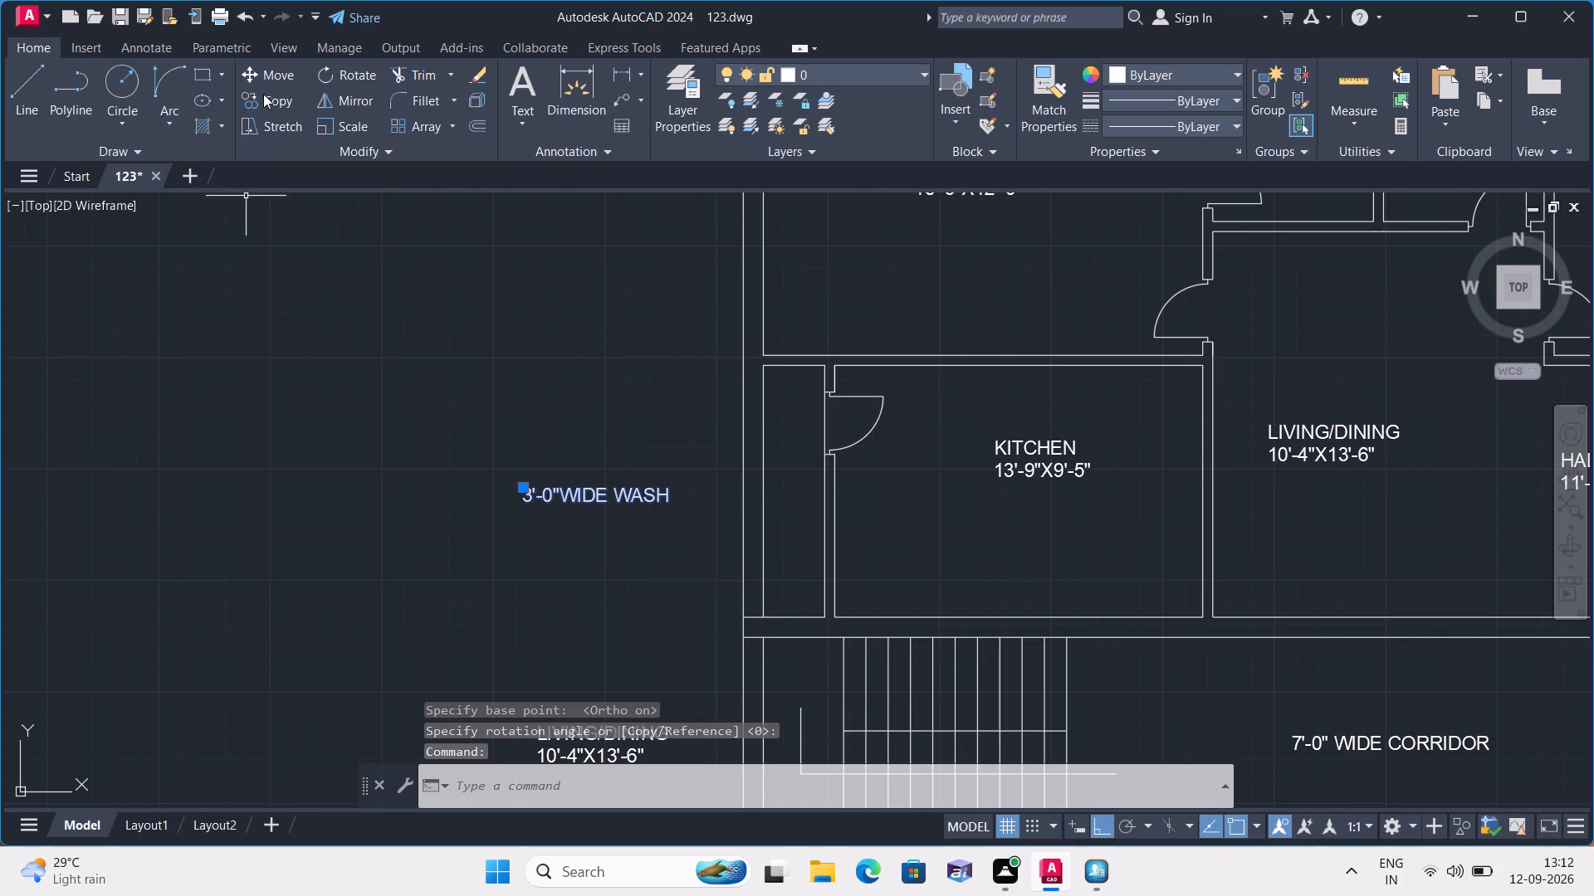
{"action": "left_click_drag", "start_coordinate": [327, 79], "coordinate": [336, 85]}
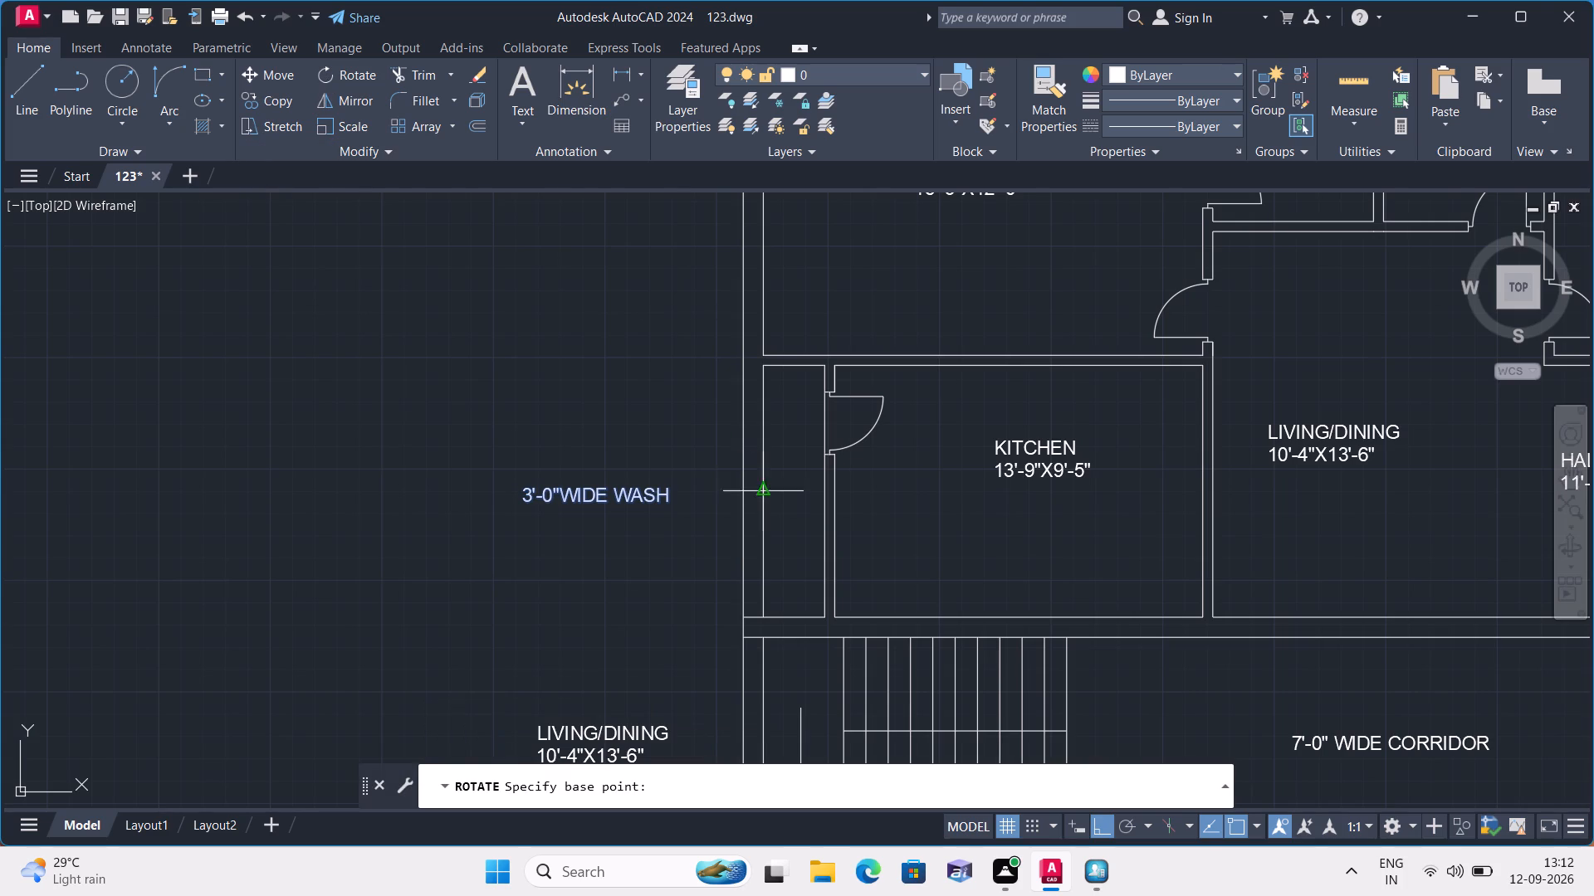
{"action": "left_click", "coordinate": [655, 496]}
{"action": "left_click", "coordinate": [663, 377]}
Turn Ortho off and move the vertical 3'-0"WIDE WASH label into the narrow room left of the 13'-9"X9'-5" kitchen.
{"action": "scroll", "coordinate": [732, 445], "scroll_direction": "down", "scroll_amount": 3}
{"action": "scroll", "coordinate": [708, 579], "scroll_direction": "up", "scroll_amount": 2}
{"action": "scroll", "coordinate": [658, 425], "scroll_direction": "up", "scroll_amount": 1}
{"action": "scroll", "coordinate": [674, 459], "scroll_direction": "down", "scroll_amount": 3}
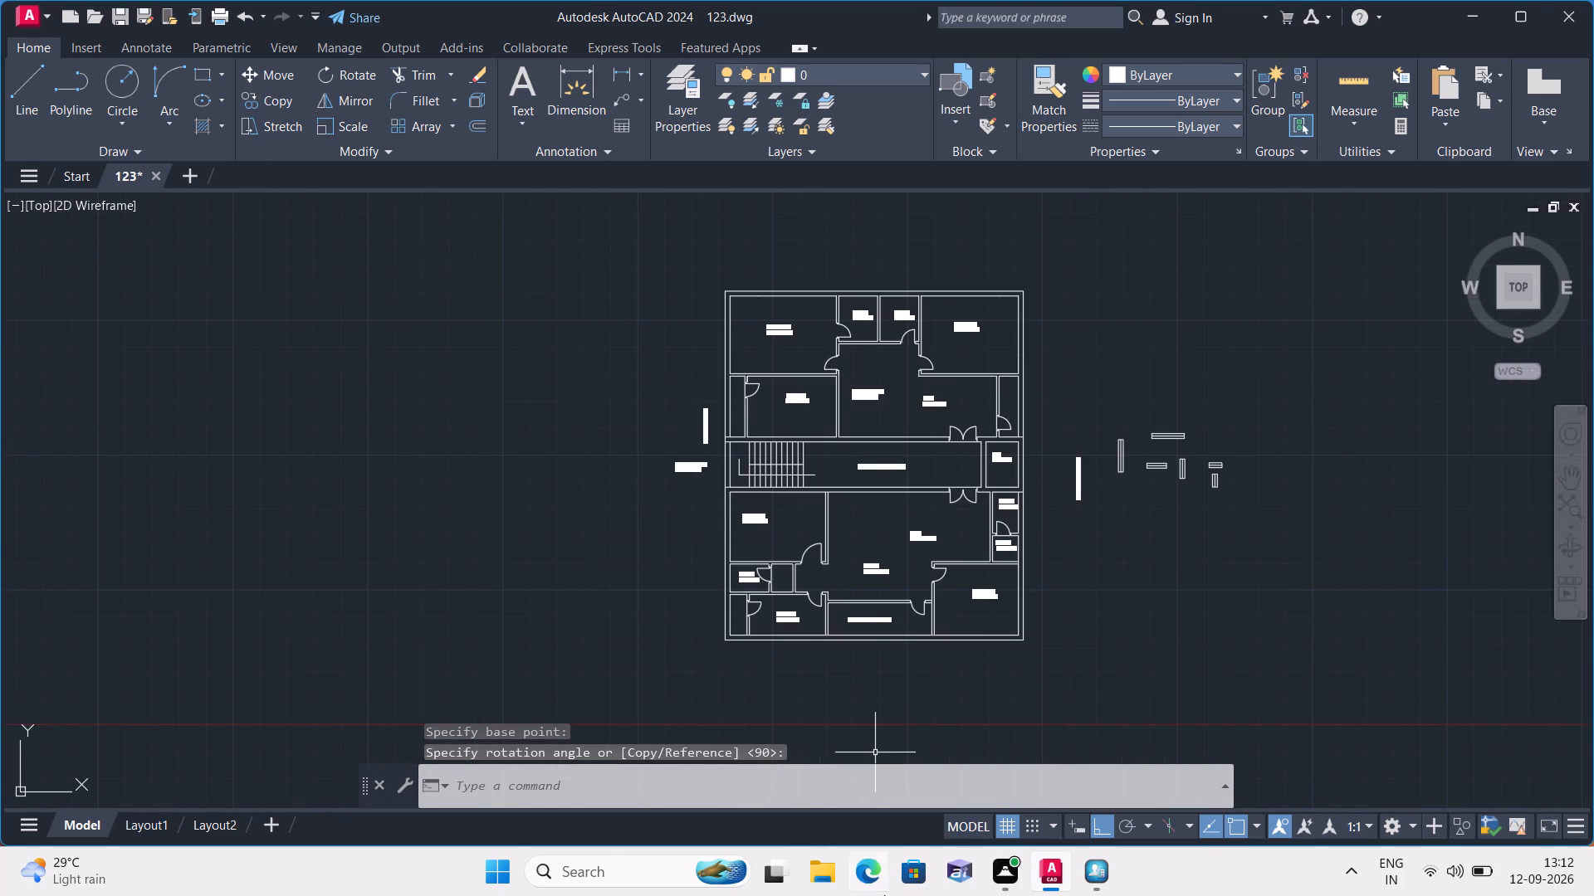
{"action": "left_click", "coordinate": [1109, 827]}
{"action": "scroll", "coordinate": [921, 382], "scroll_direction": "up", "scroll_amount": 2}
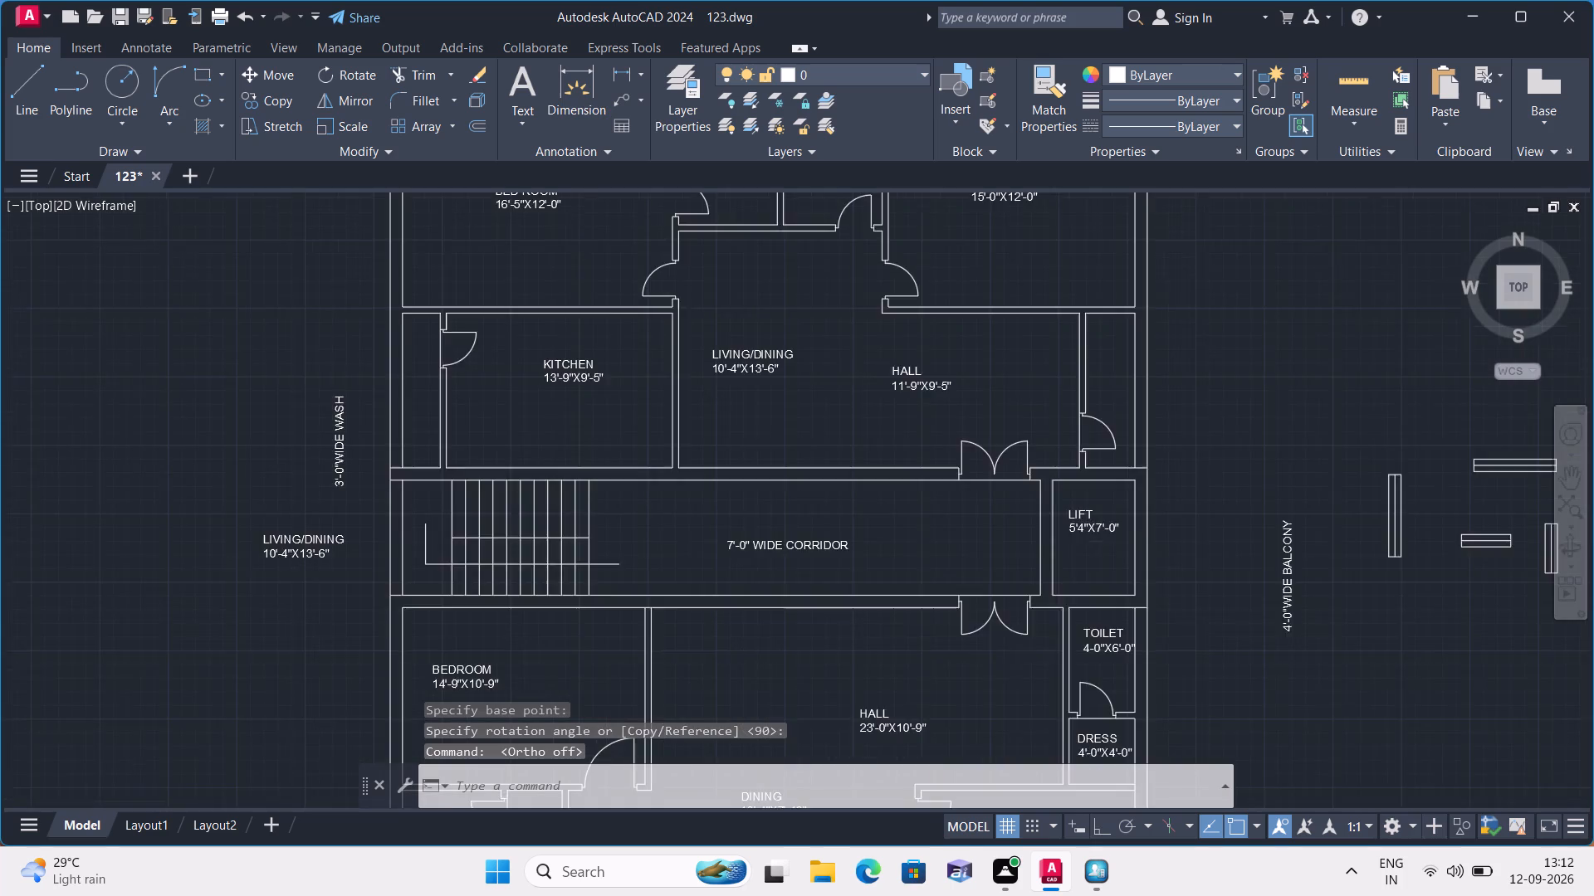
{"action": "scroll", "coordinate": [970, 471], "scroll_direction": "up", "scroll_amount": 1}
{"action": "scroll", "coordinate": [804, 465], "scroll_direction": "down", "scroll_amount": 2}
{"action": "scroll", "coordinate": [446, 462], "scroll_direction": "up", "scroll_amount": 3}
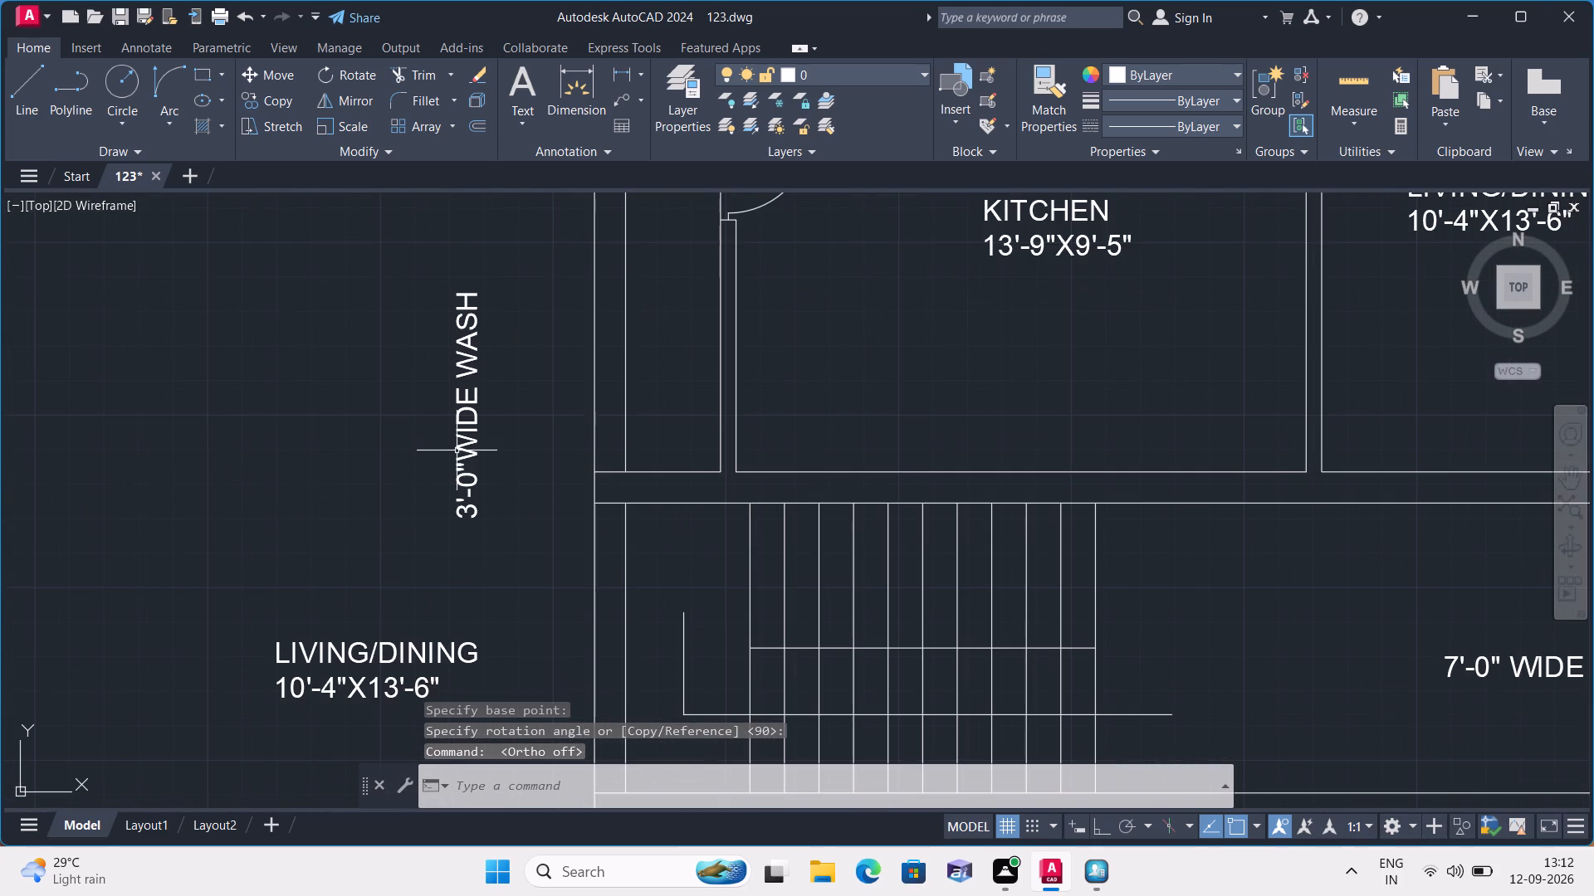
{"action": "left_click", "coordinate": [457, 450]}
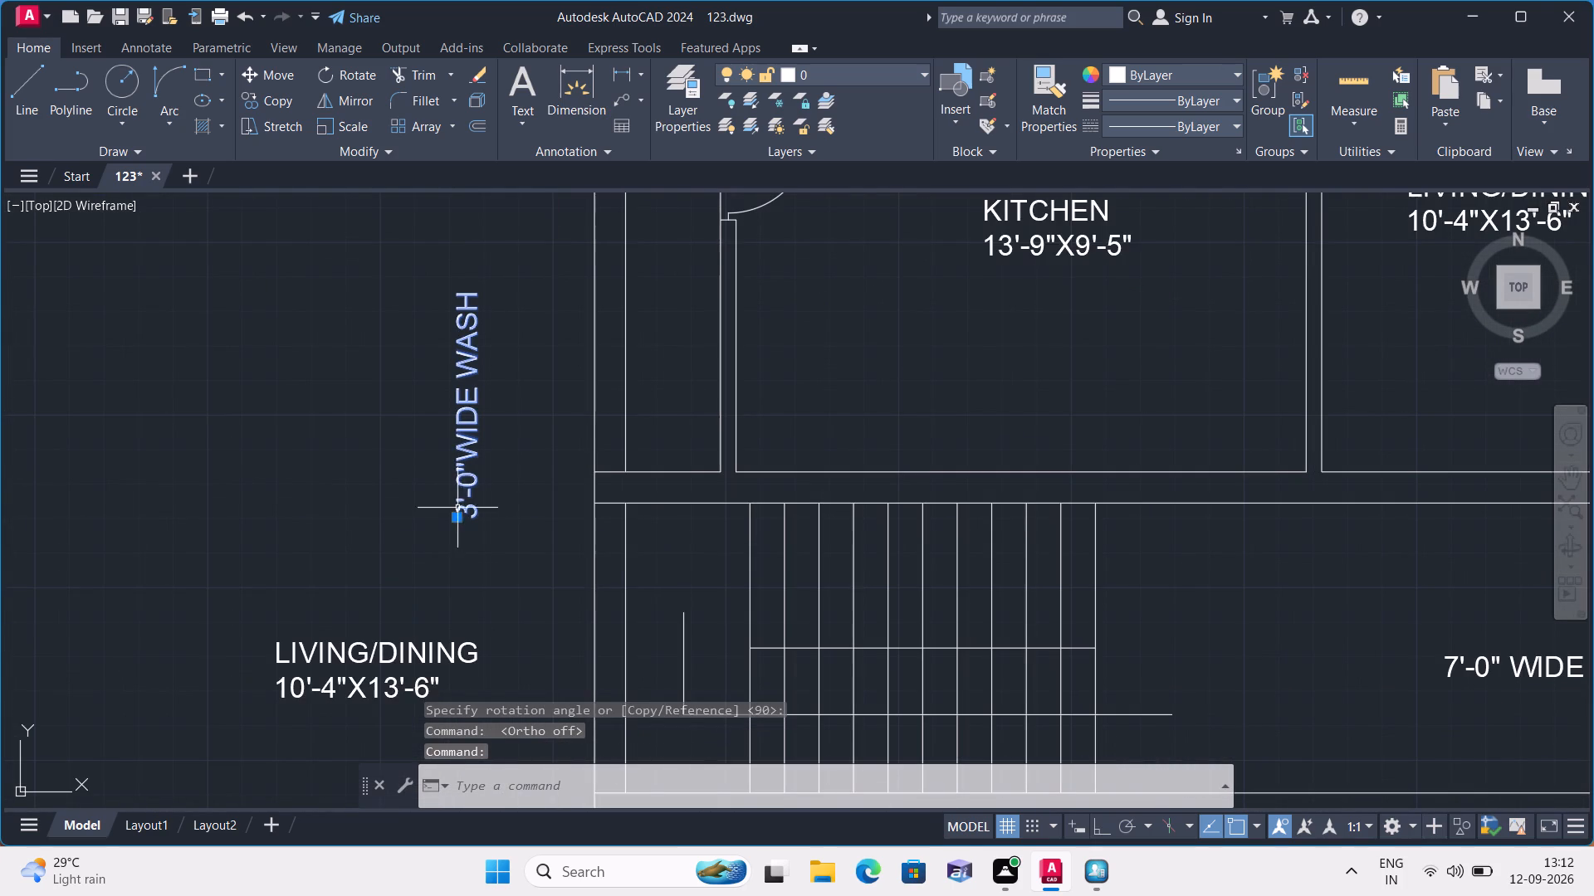
{"action": "left_click", "coordinate": [459, 518]}
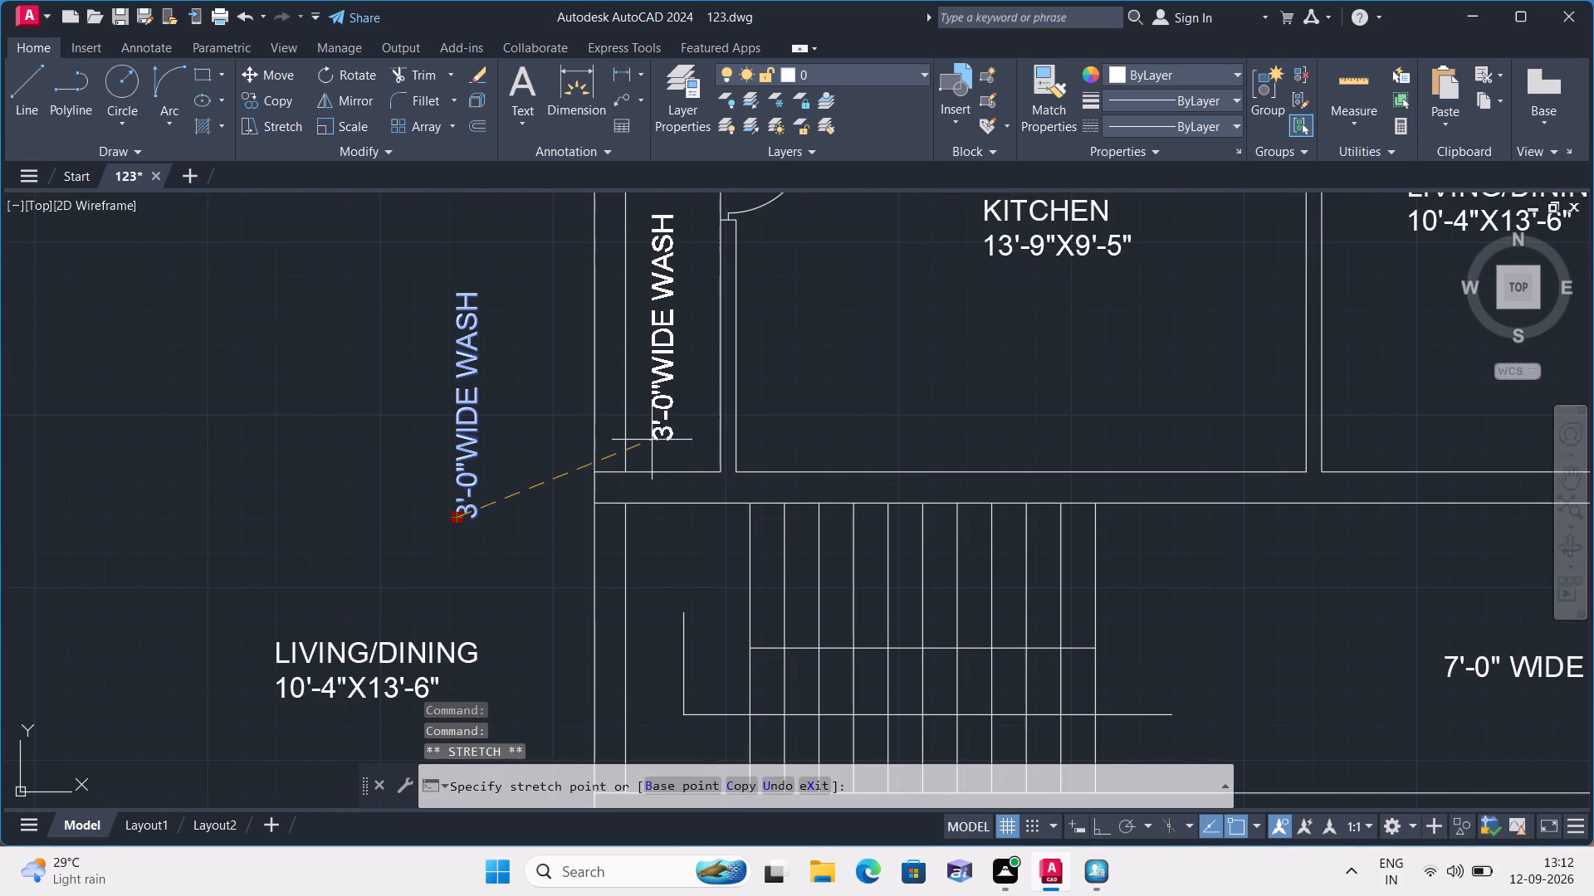
{"action": "left_click", "coordinate": [655, 439]}
Move the vertical 4'-0"WIDE BALCONY label into the narrow room right of the 11'-9"X9'-5" hall, and clear the selection.
{"action": "scroll", "coordinate": [676, 465], "scroll_direction": "down", "scroll_amount": 2}
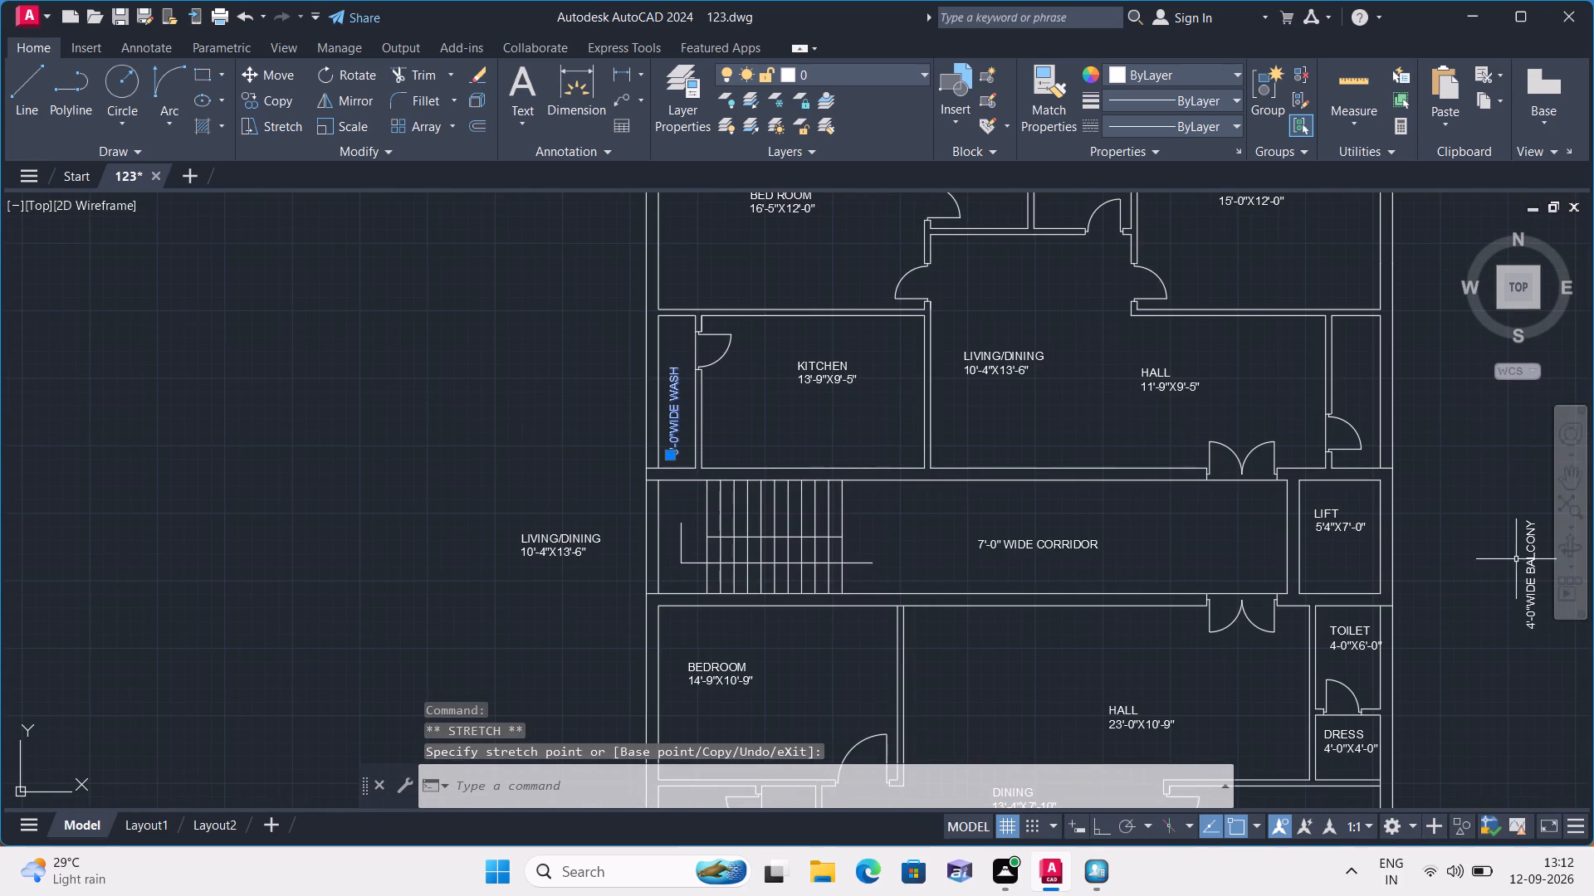
{"action": "left_click", "coordinate": [1534, 569]}
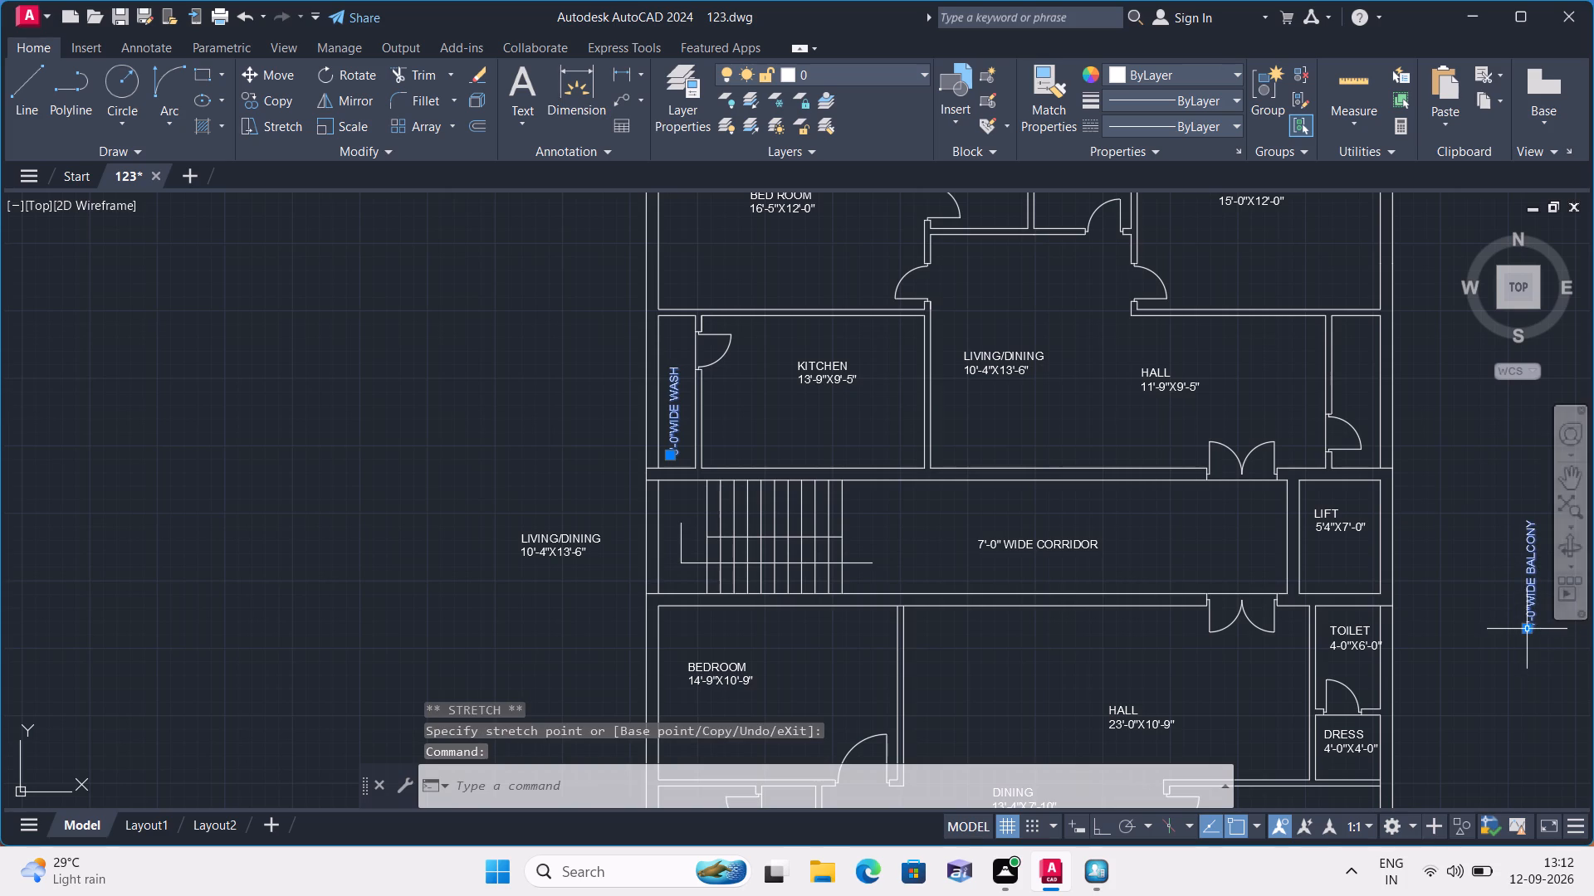
{"action": "left_click", "coordinate": [1529, 629]}
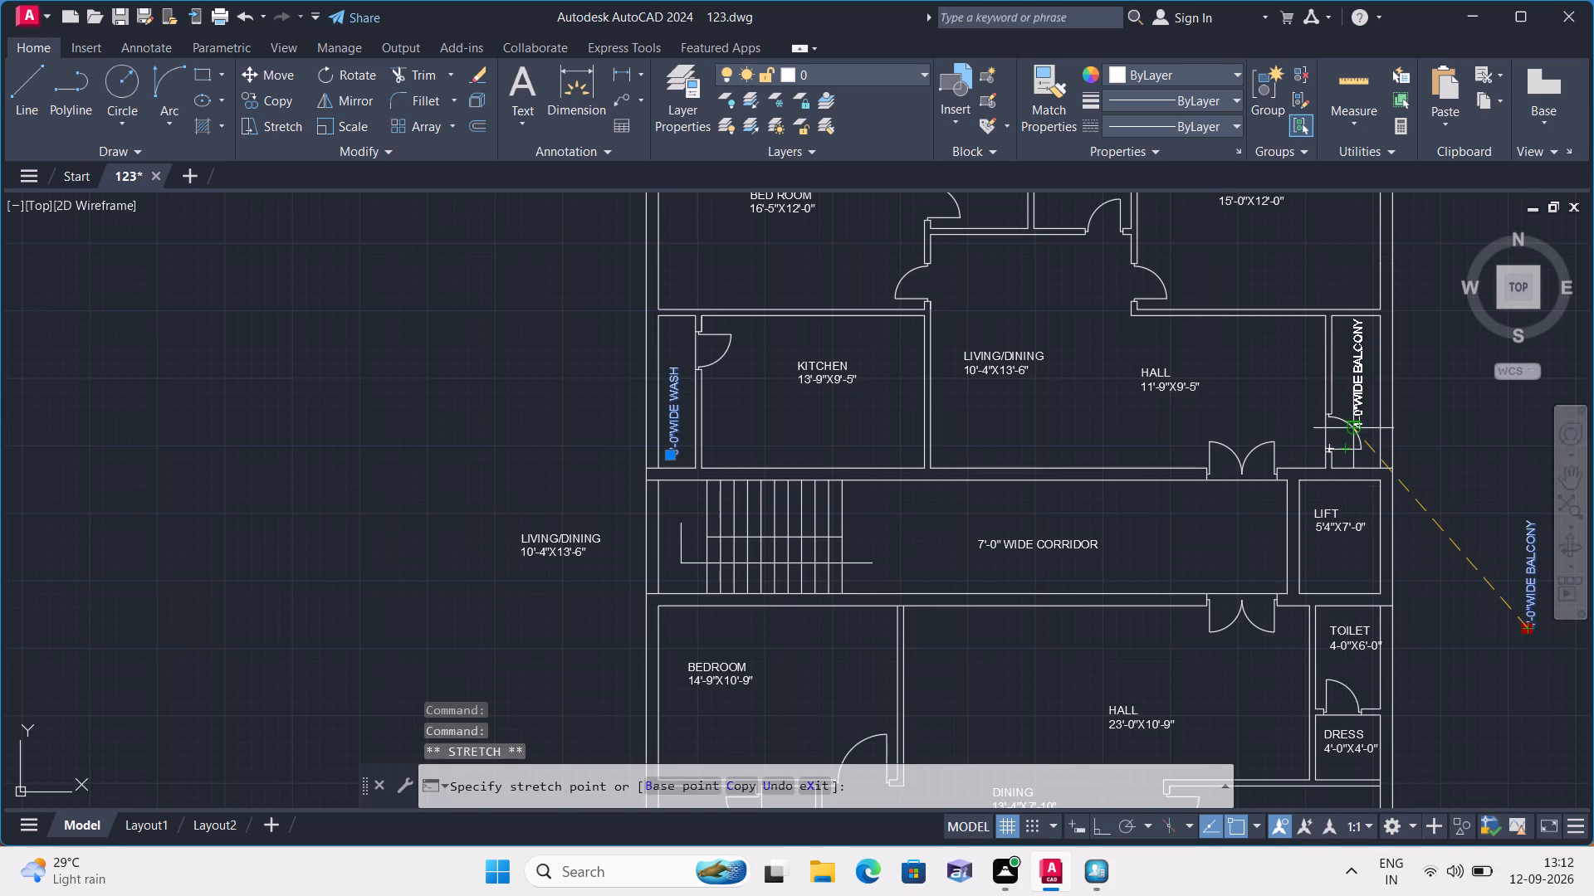
{"action": "left_click", "coordinate": [1359, 425]}
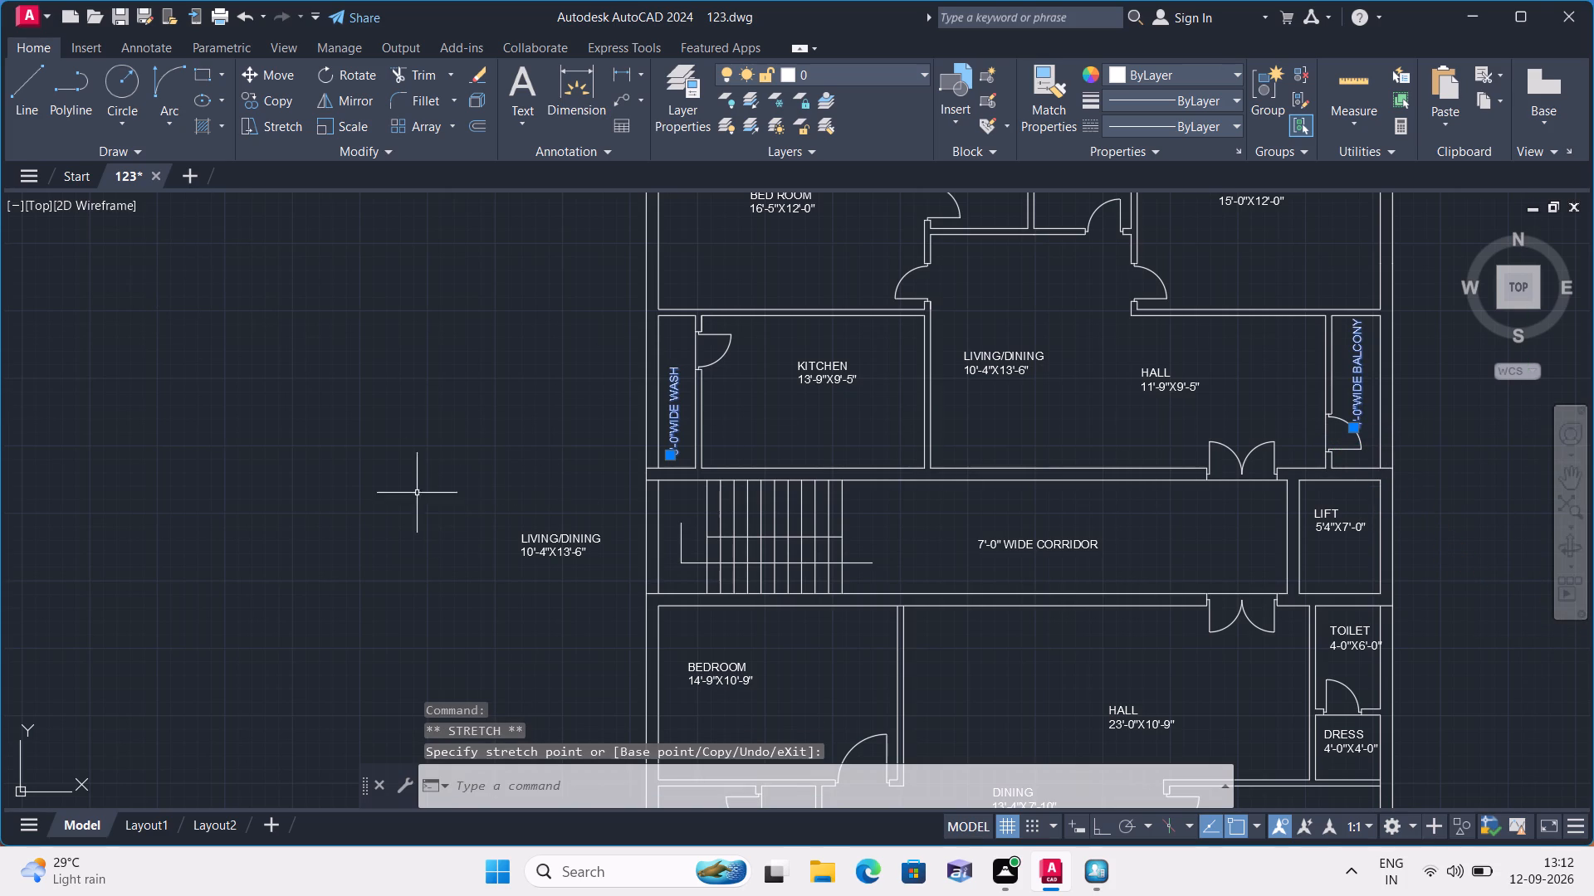
{"action": "key", "text": "Escape"}
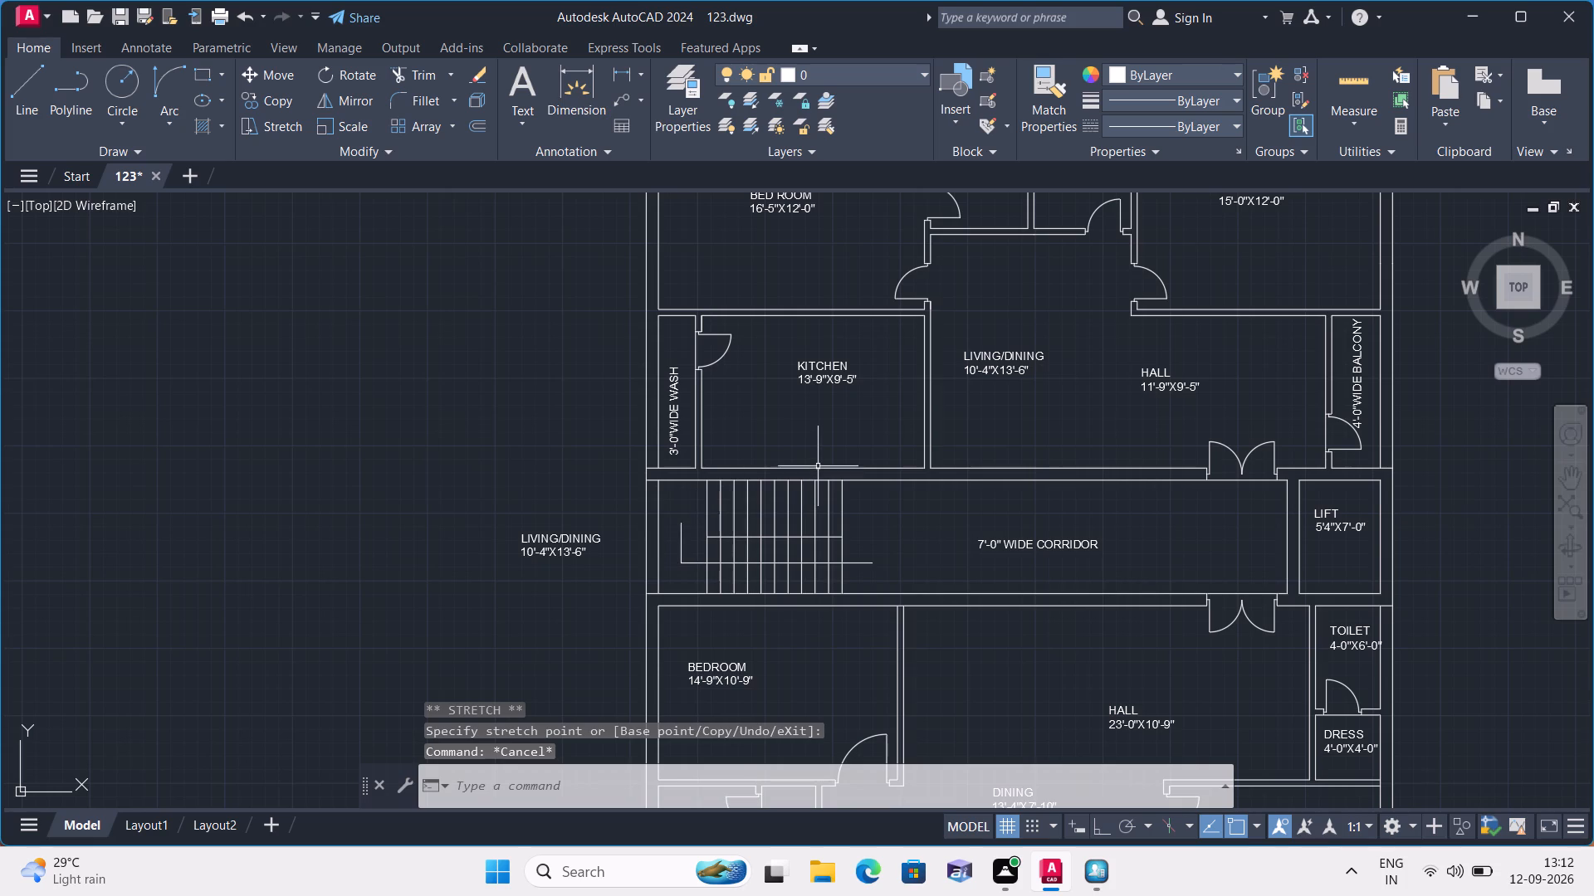
Check the room labels around the corridor and across the lower half of the floor plan.
{"action": "scroll", "coordinate": [883, 469], "scroll_direction": "down", "scroll_amount": 1}
{"action": "scroll", "coordinate": [1024, 430], "scroll_direction": "up", "scroll_amount": 2}
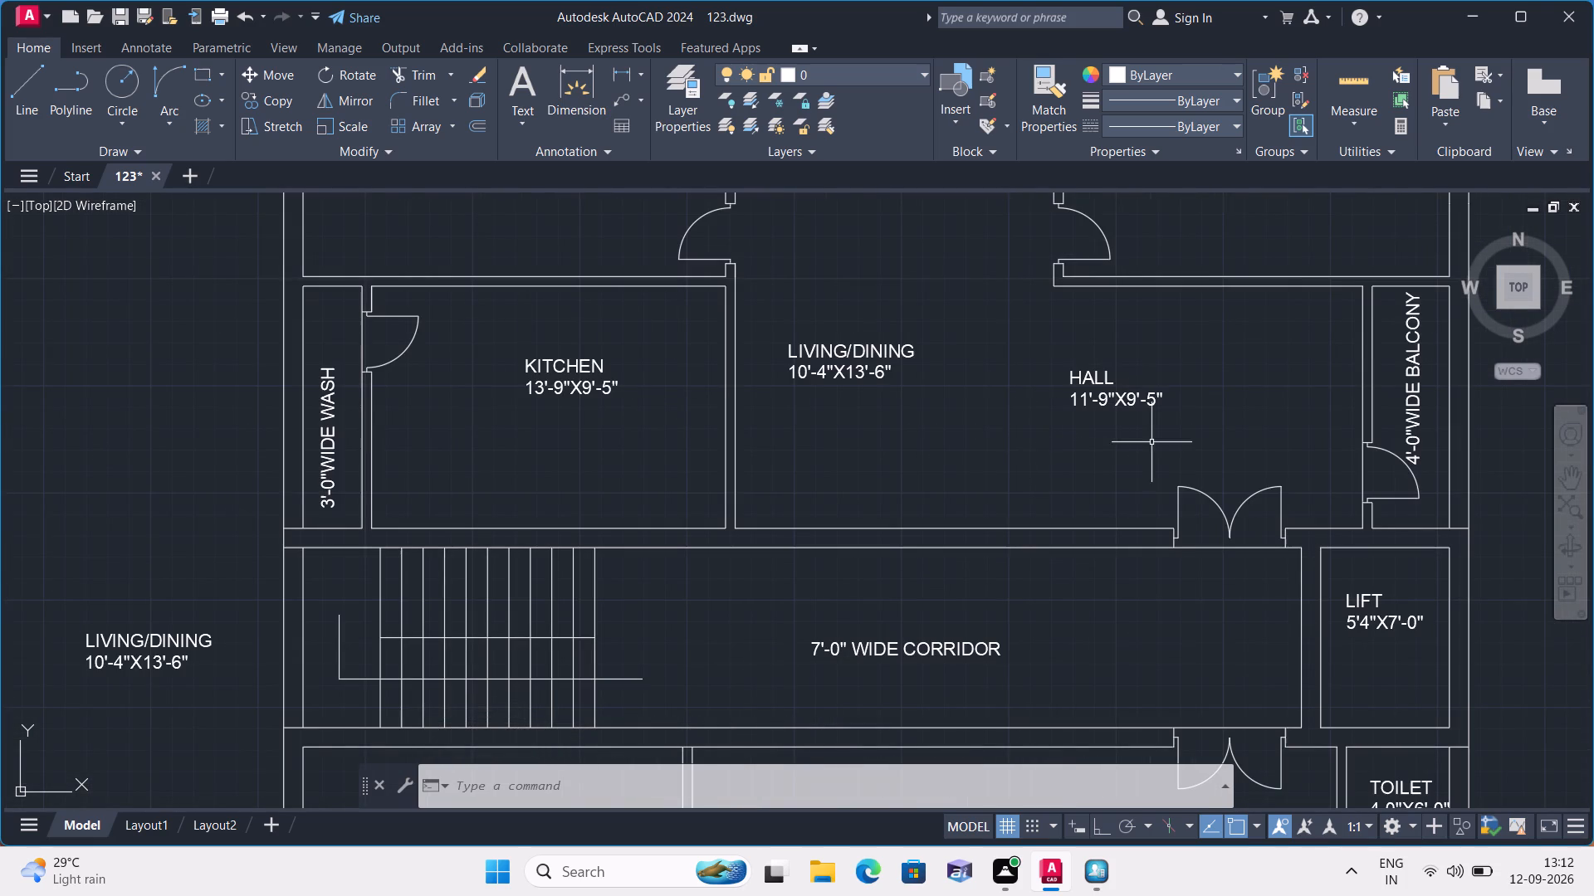
{"action": "scroll", "coordinate": [1128, 466], "scroll_direction": "down", "scroll_amount": 2}
{"action": "scroll", "coordinate": [1015, 561], "scroll_direction": "up", "scroll_amount": 2}
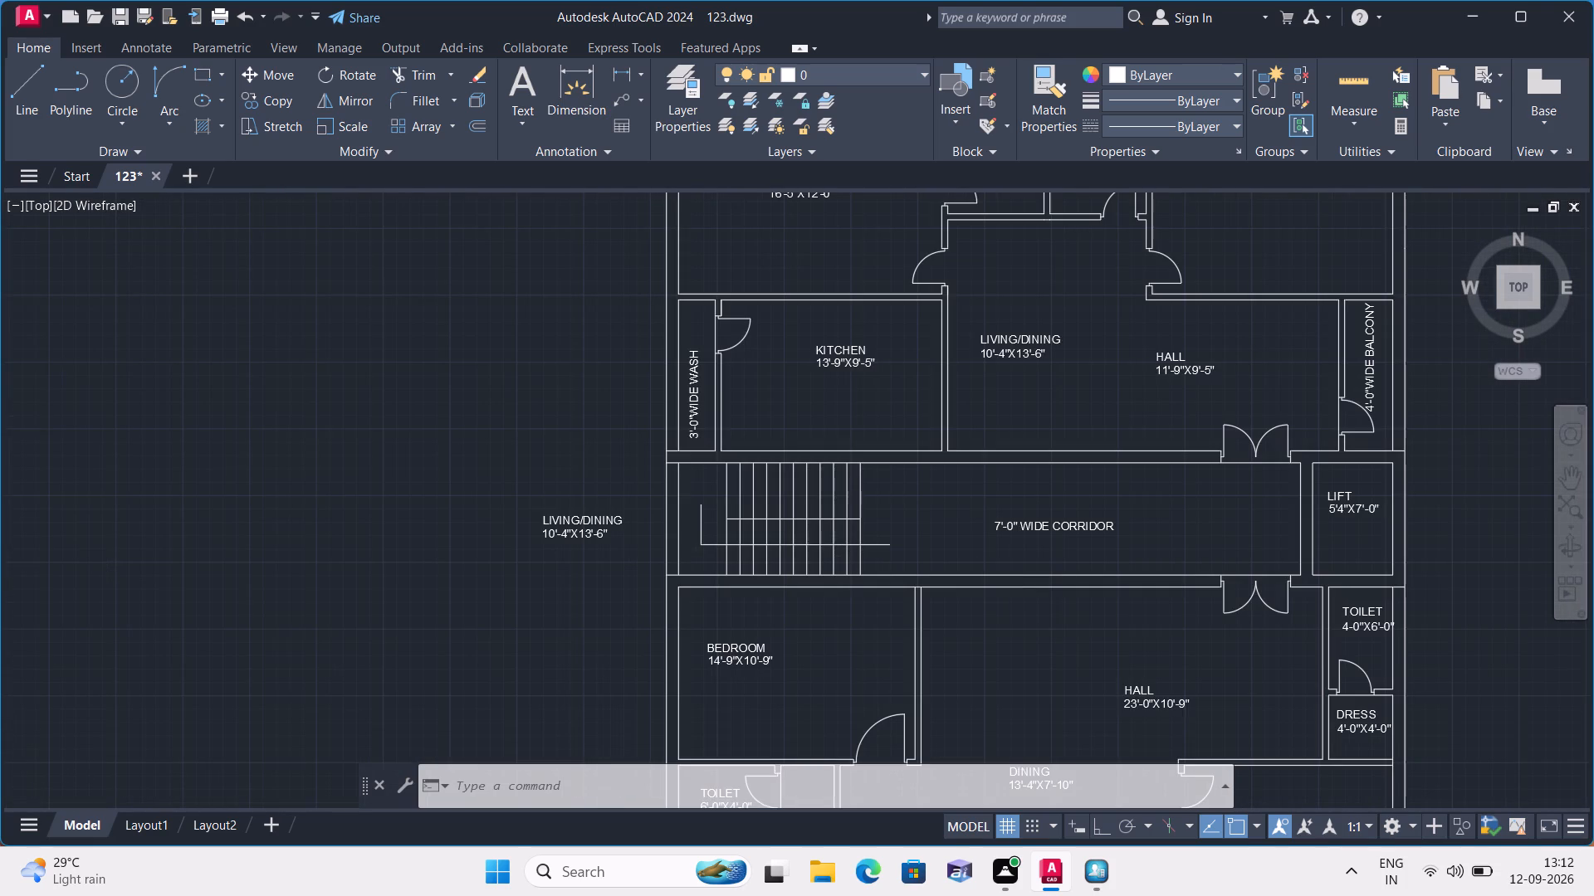
{"action": "scroll", "coordinate": [1016, 562], "scroll_direction": "down", "scroll_amount": 1}
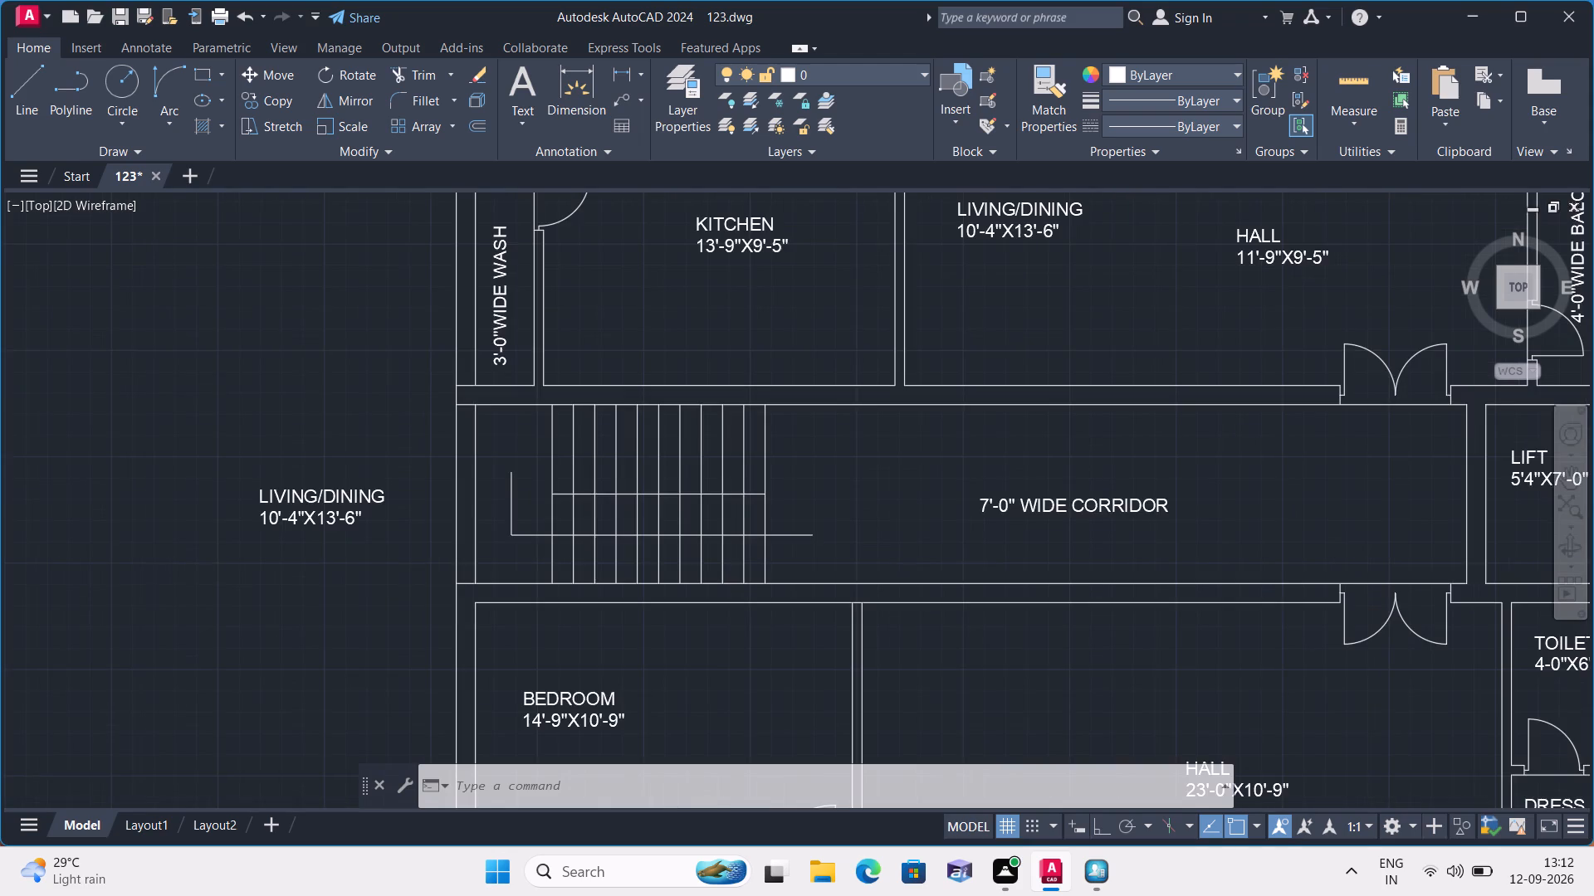
{"action": "middle_click_drag", "start_coordinate": [1016, 562], "coordinate": [930, 461]}
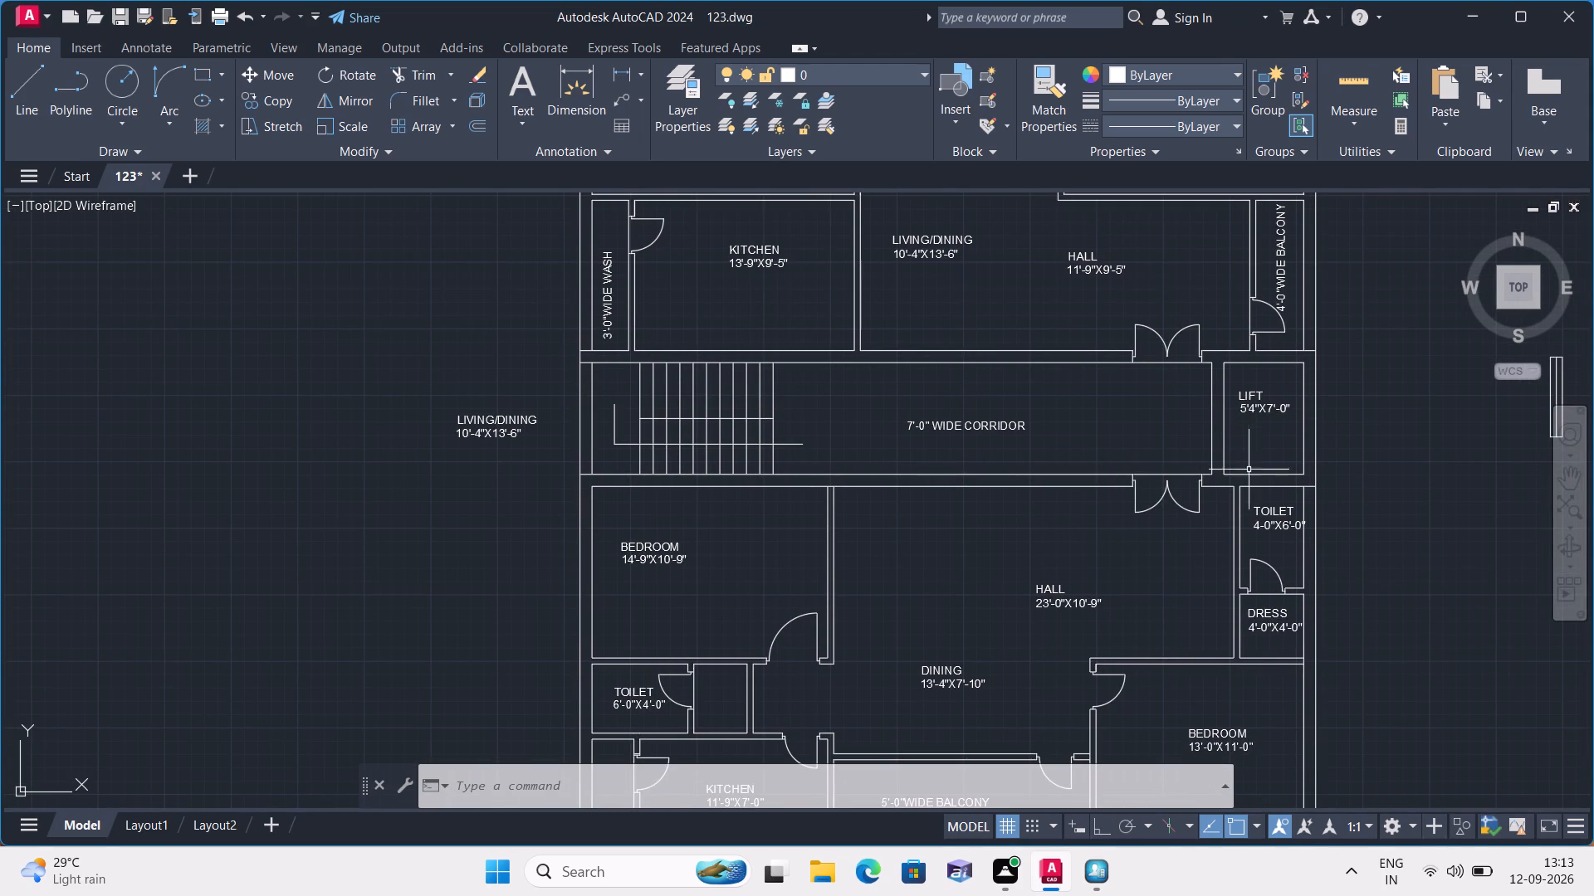
{"action": "scroll", "coordinate": [1233, 559], "scroll_direction": "up", "scroll_amount": 1}
{"action": "scroll", "coordinate": [1233, 559], "scroll_direction": "down", "scroll_amount": 1}
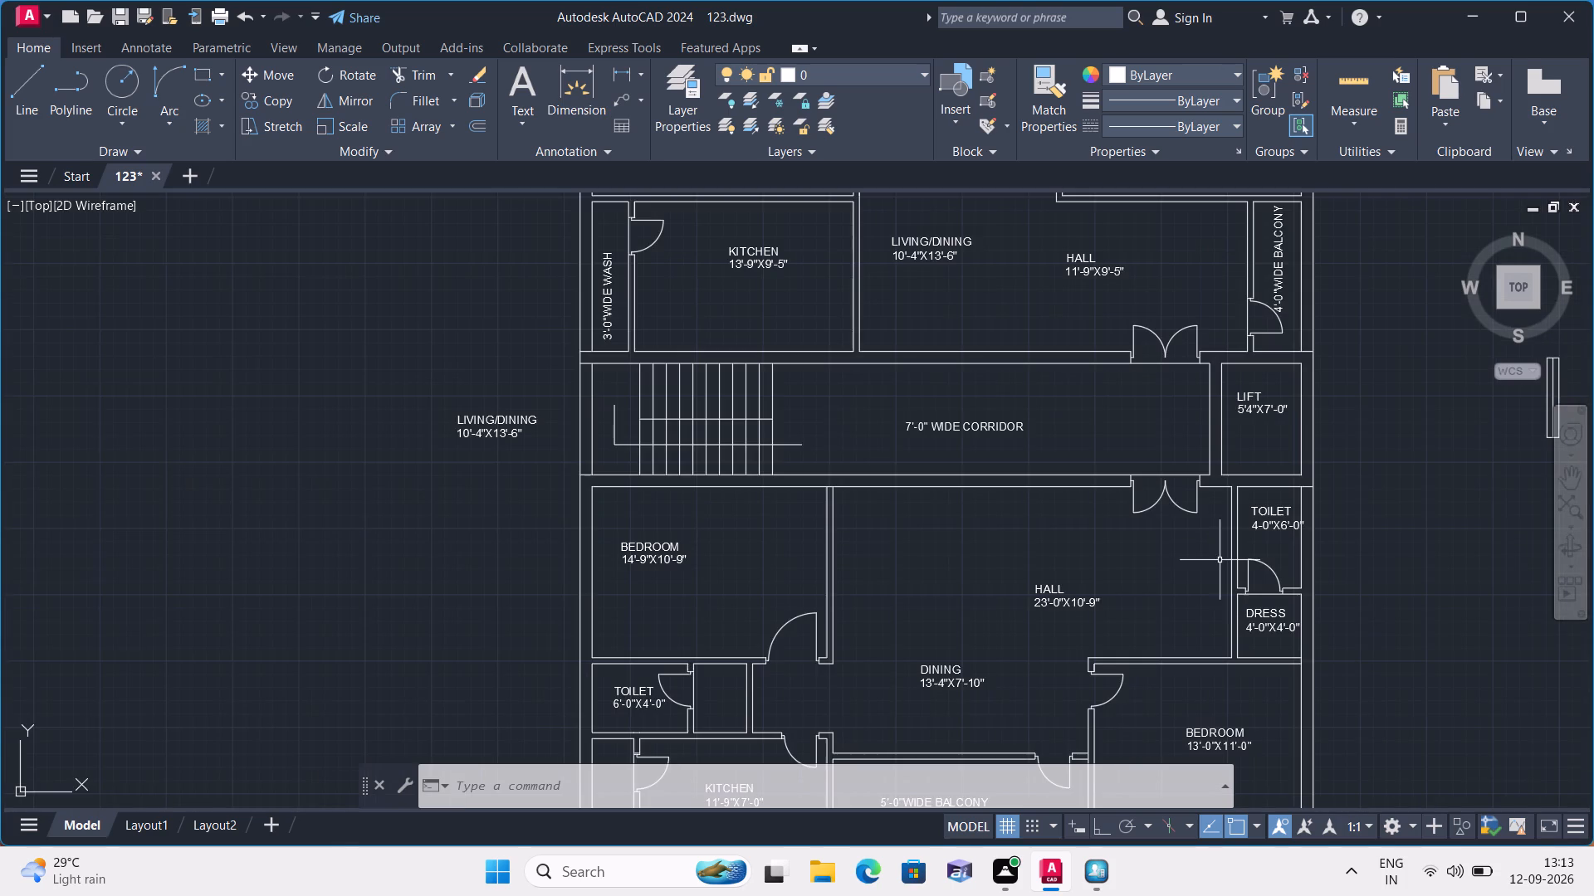
{"action": "middle_click_drag", "start_coordinate": [1215, 561], "coordinate": [1170, 503]}
{"action": "scroll", "coordinate": [1173, 508], "scroll_direction": "down", "scroll_amount": 1}
{"action": "scroll", "coordinate": [1129, 578], "scroll_direction": "up", "scroll_amount": 1}
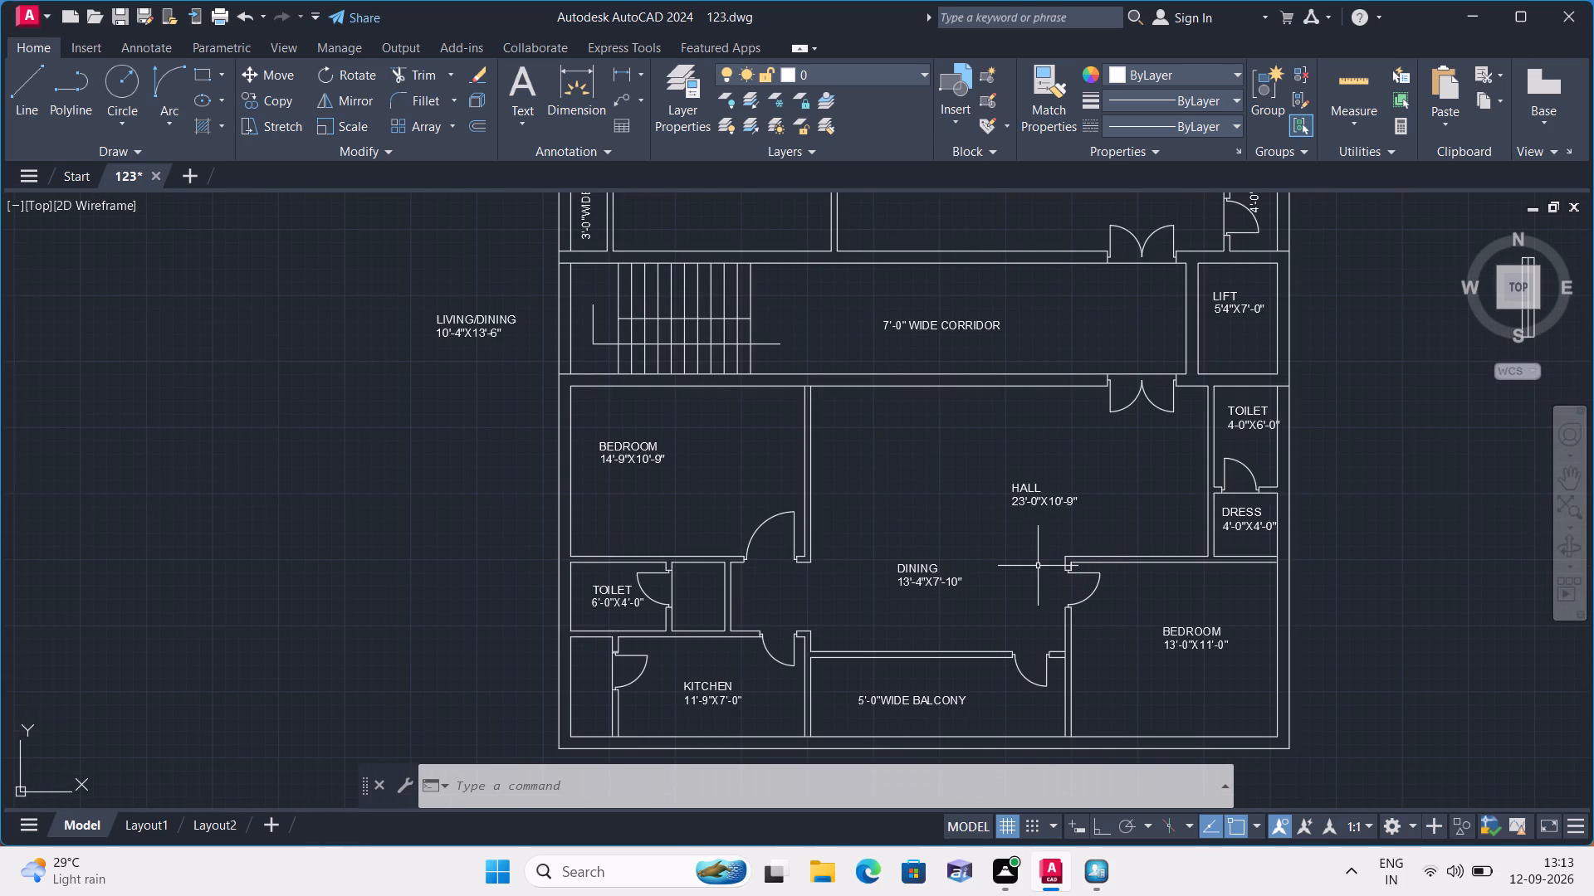
Check the room labels across the lower half of the floor plan for rooms without a label.
{"action": "scroll", "coordinate": [1038, 563], "scroll_direction": "up", "scroll_amount": 1}
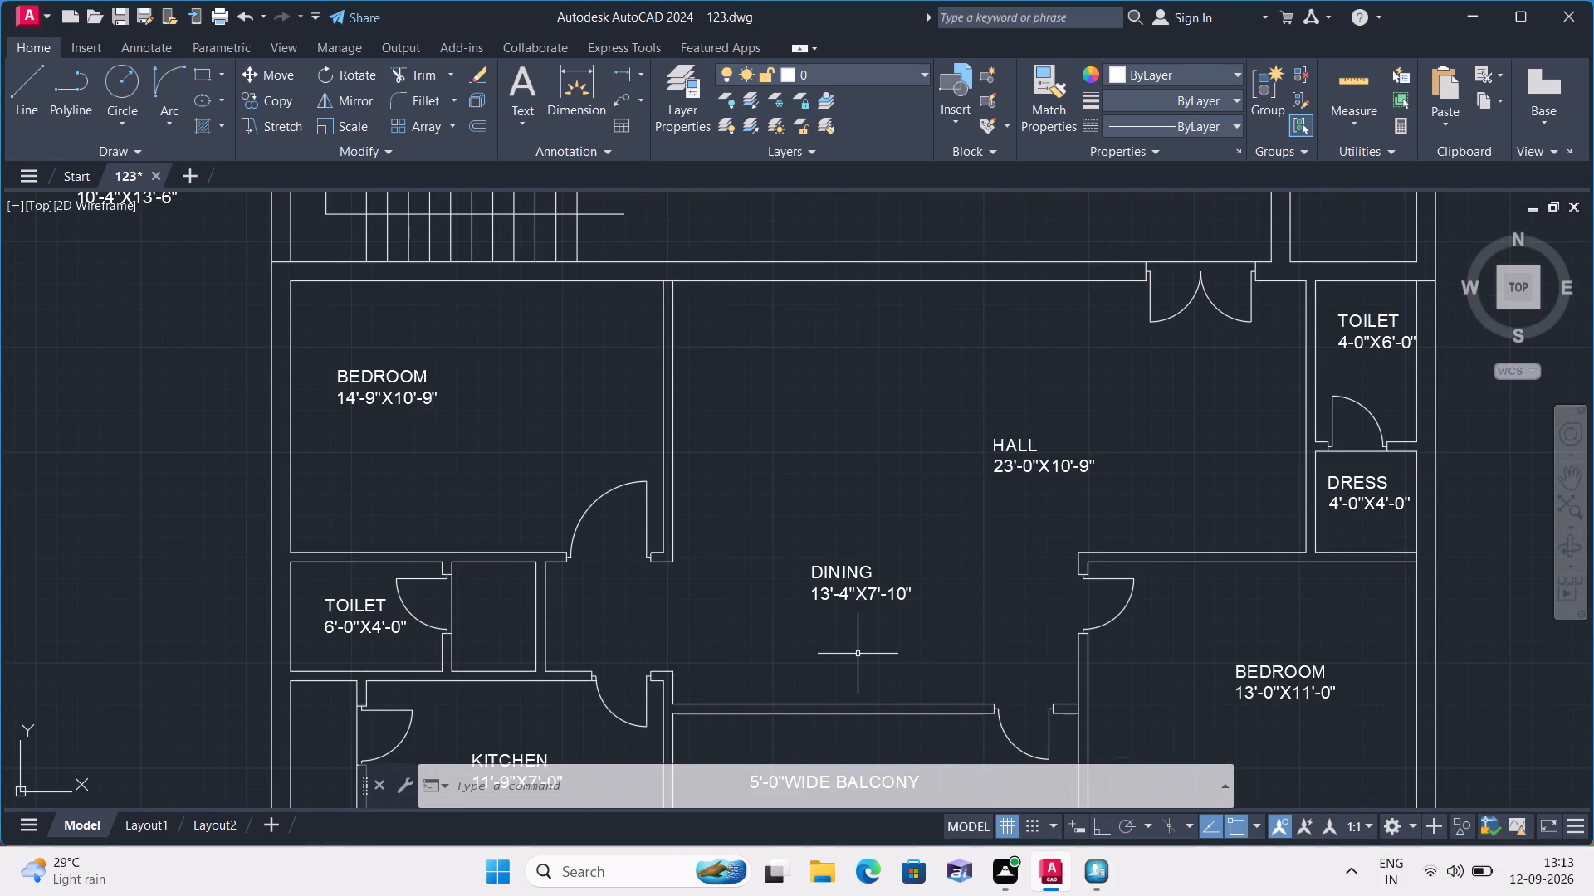
{"action": "middle_click_drag", "start_coordinate": [858, 653], "coordinate": [843, 586]}
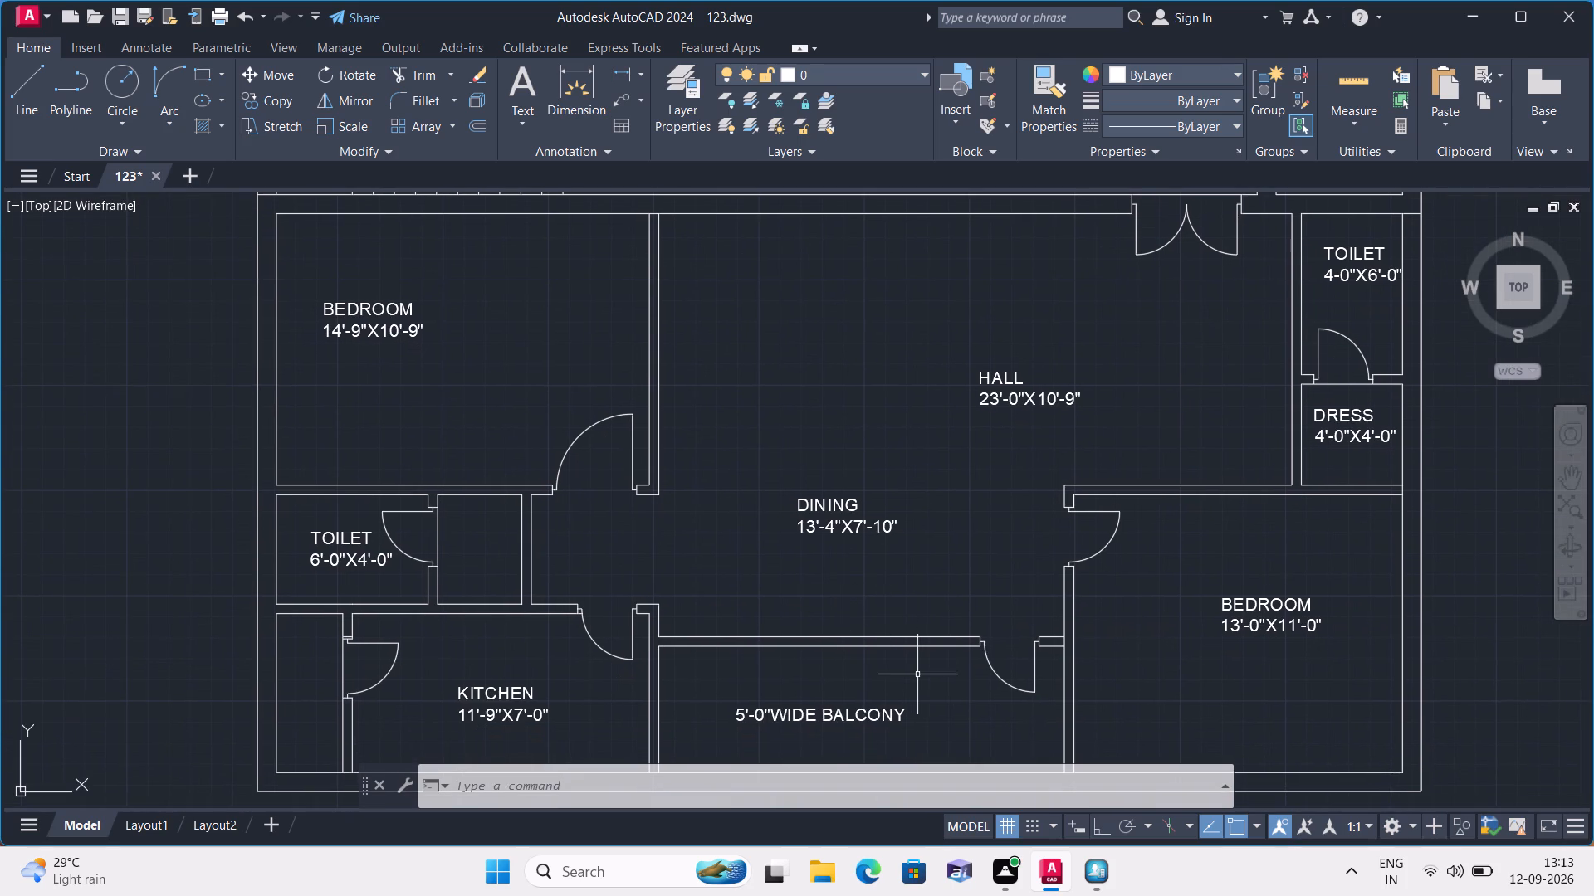
{"action": "scroll", "coordinate": [917, 689], "scroll_direction": "down", "scroll_amount": 1}
{"action": "middle_click_drag", "start_coordinate": [917, 691], "coordinate": [889, 620]}
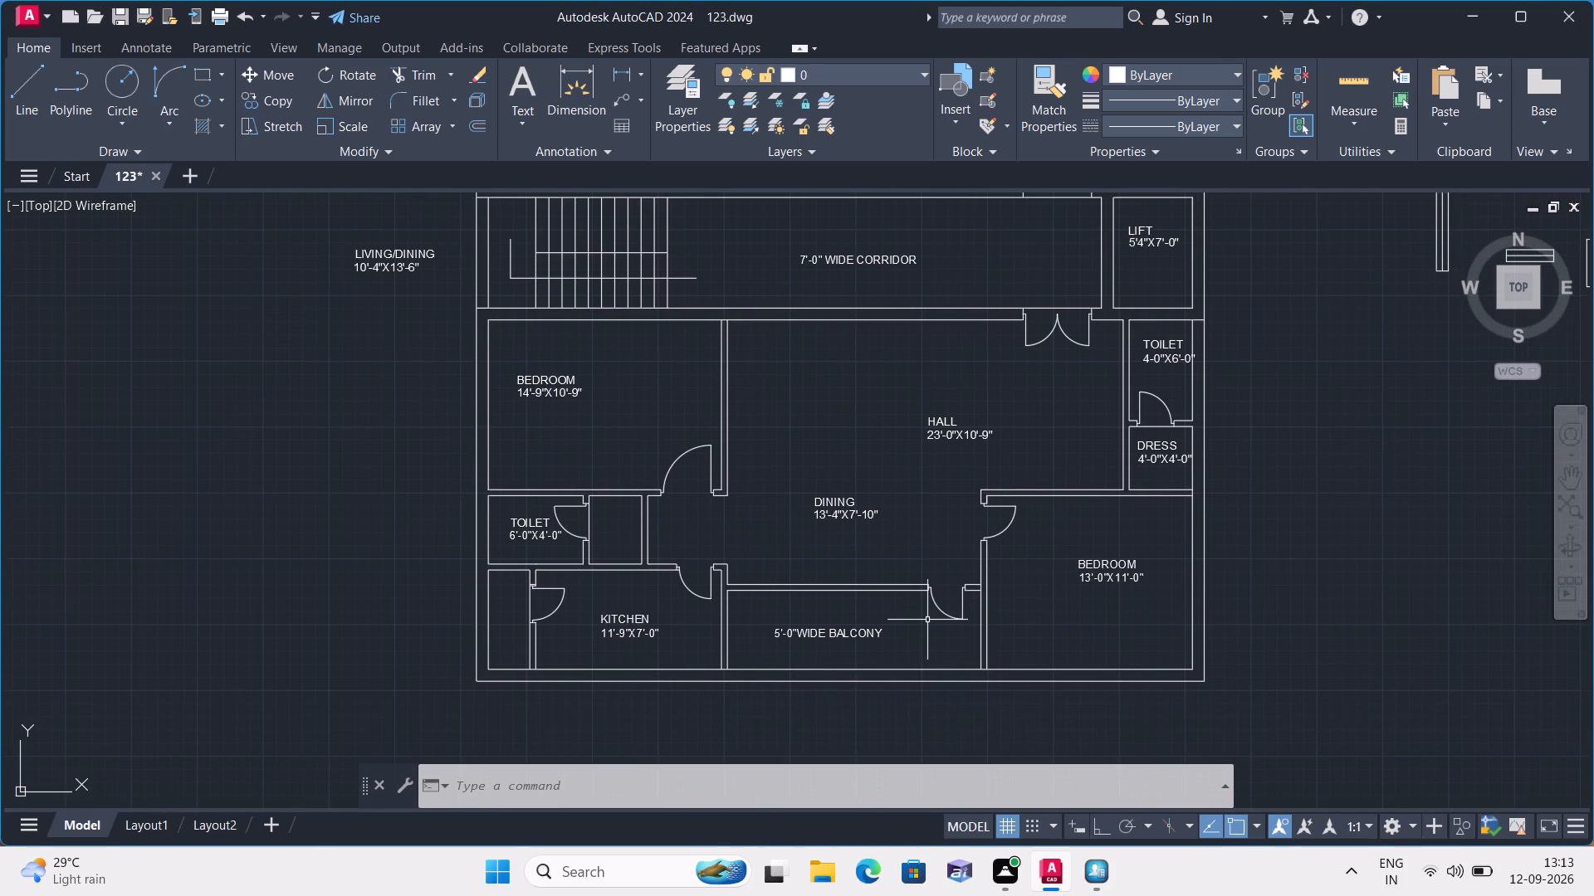
{"action": "scroll", "coordinate": [750, 658], "scroll_direction": "up", "scroll_amount": 1}
{"action": "scroll", "coordinate": [485, 618], "scroll_direction": "up", "scroll_amount": 1}
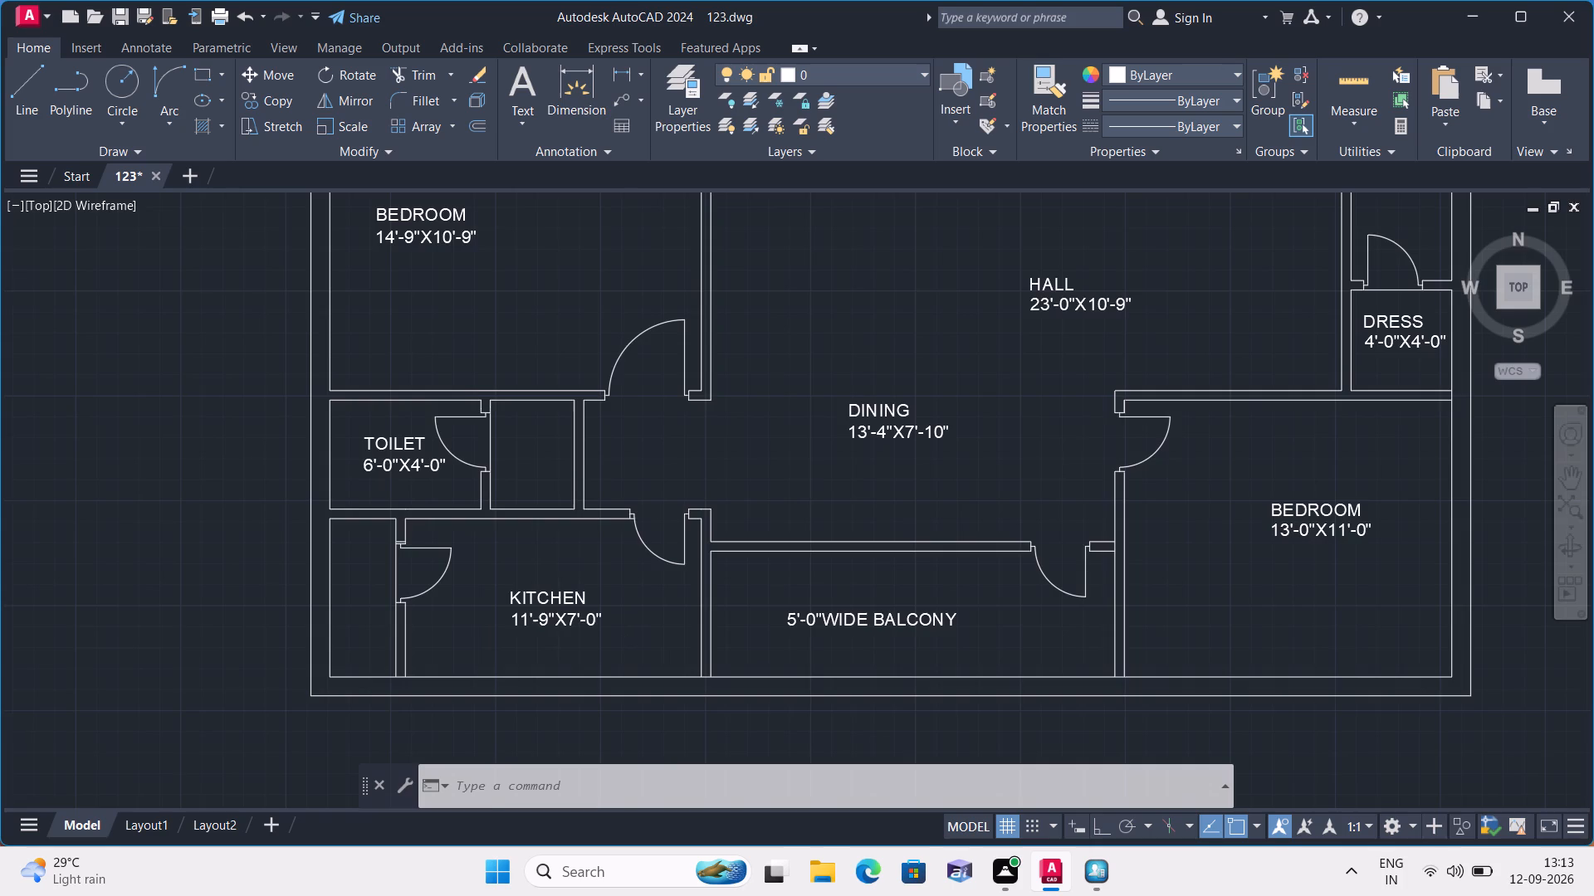
{"action": "scroll", "coordinate": [409, 606], "scroll_direction": "down", "scroll_amount": 1}
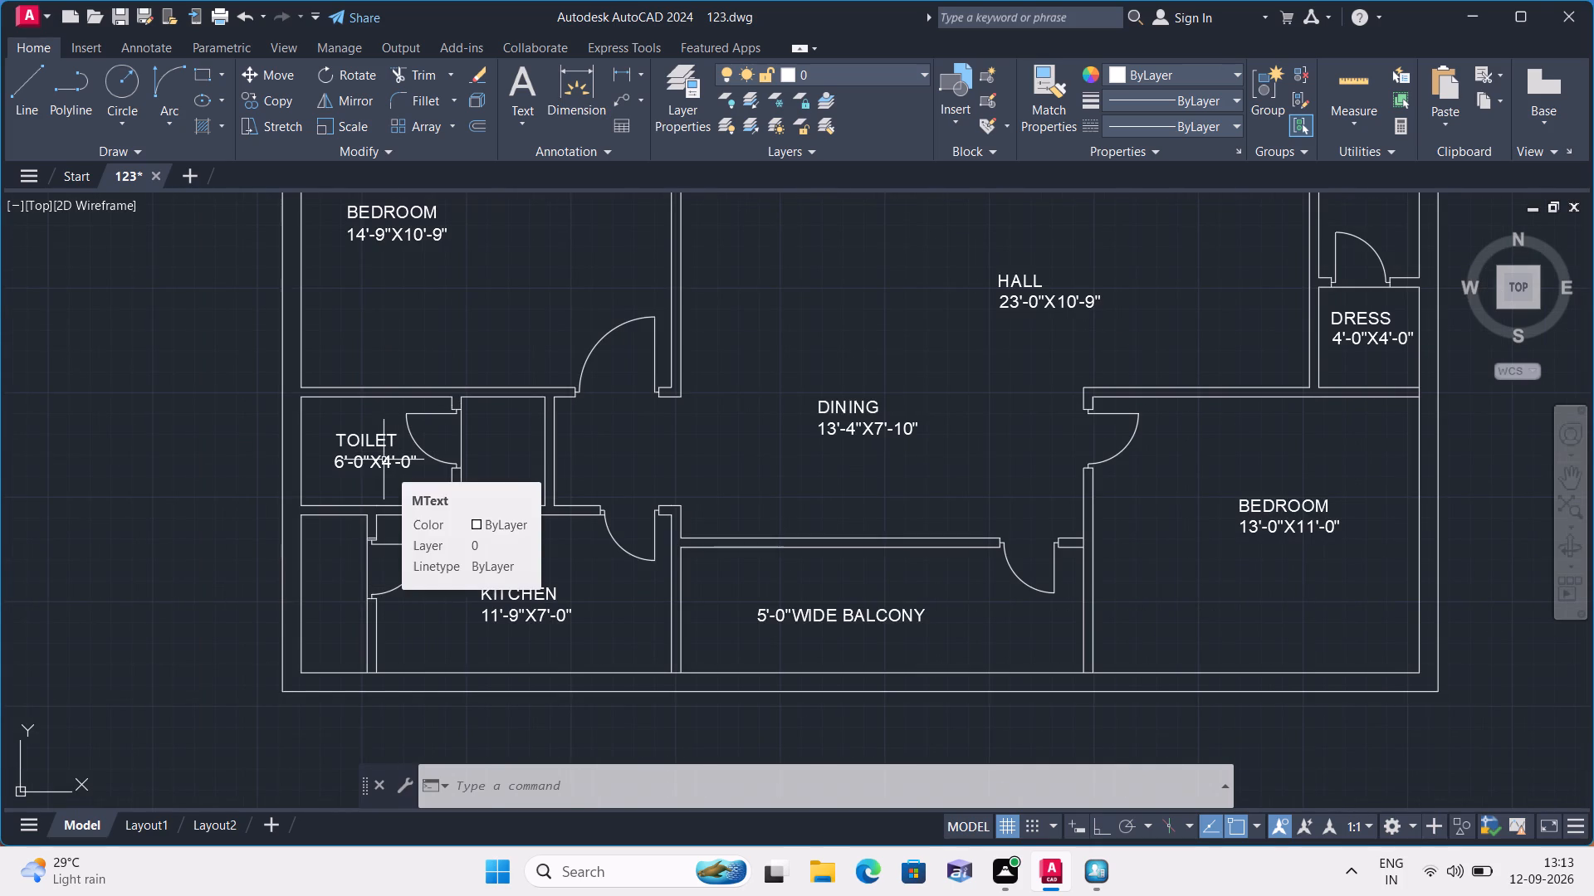
{"action": "scroll", "coordinate": [408, 347], "scroll_direction": "down", "scroll_amount": 1}
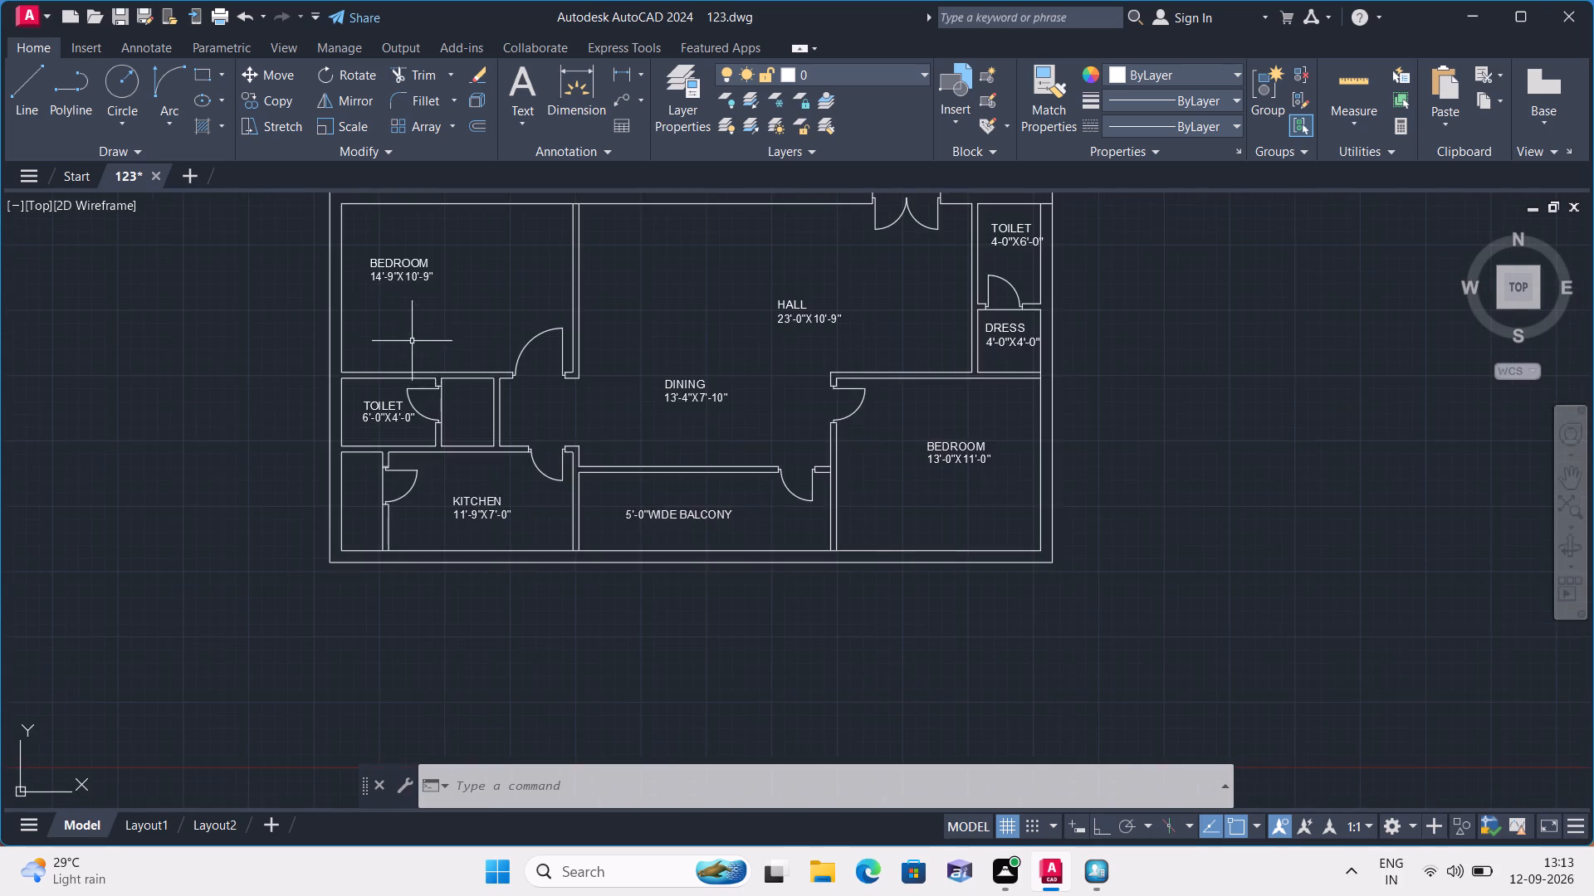
Copy the vertical 3'-0"WIDE WASH label into the narrow room left of the 11'-9"X7'-0" kitchen.
{"action": "middle_click_drag", "start_coordinate": [426, 323], "coordinate": [544, 489]}
{"action": "middle_click_drag", "start_coordinate": [448, 273], "coordinate": [511, 397]}
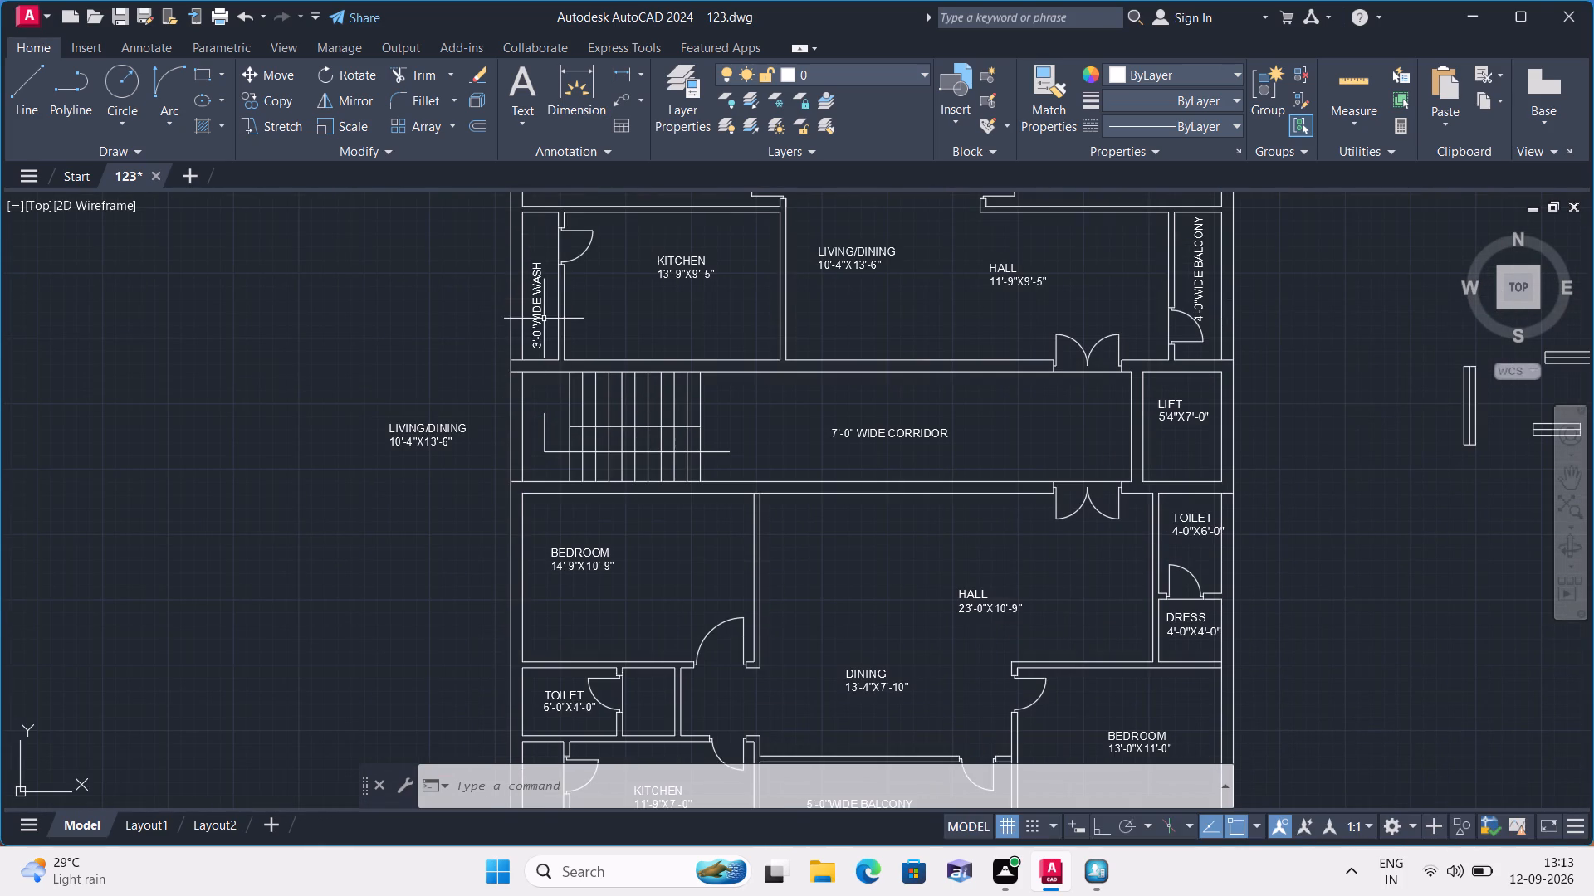
{"action": "left_click", "coordinate": [535, 295]}
{"action": "left_click", "coordinate": [271, 101]}
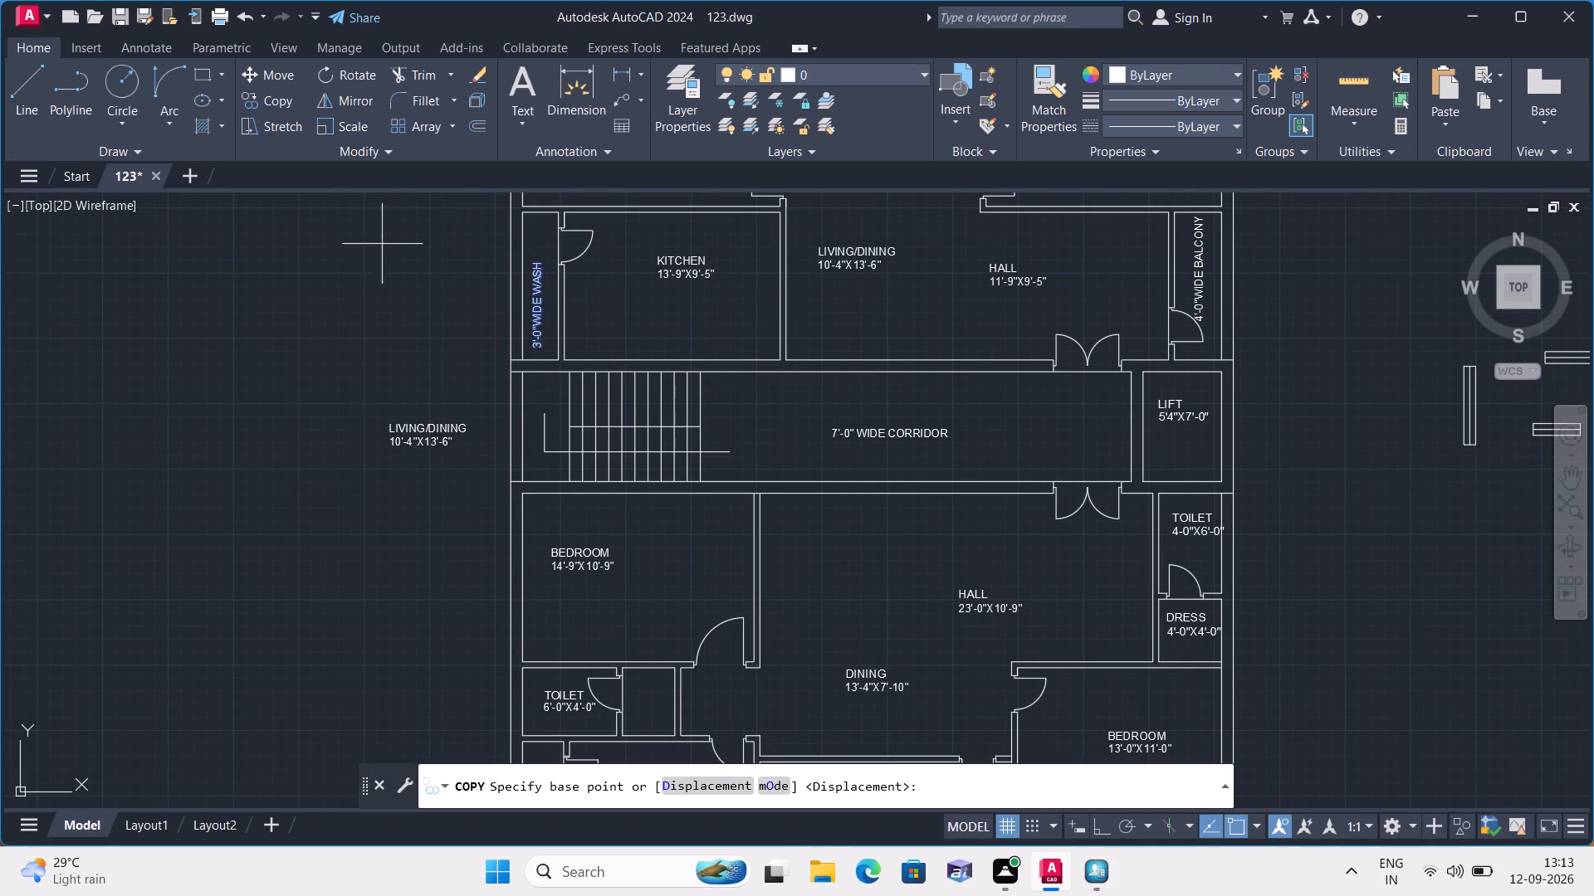
{"action": "left_click", "coordinate": [531, 302]}
{"action": "middle_click_drag", "start_coordinate": [640, 485], "coordinate": [642, 143]}
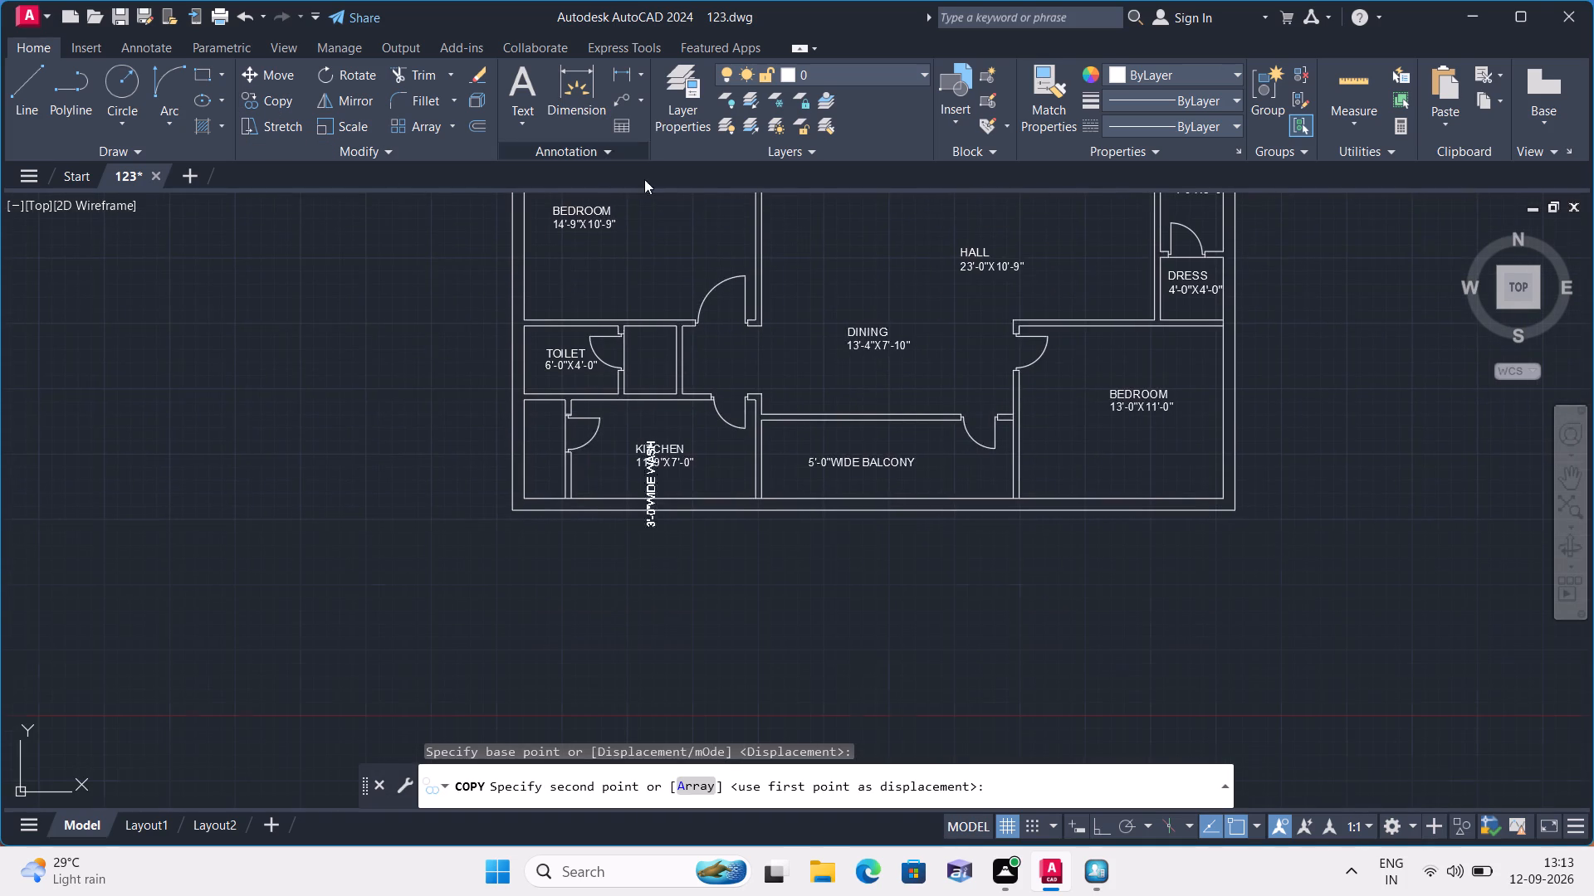
{"action": "scroll", "coordinate": [548, 448], "scroll_direction": "up", "scroll_amount": 1}
{"action": "left_click", "coordinate": [522, 437]}
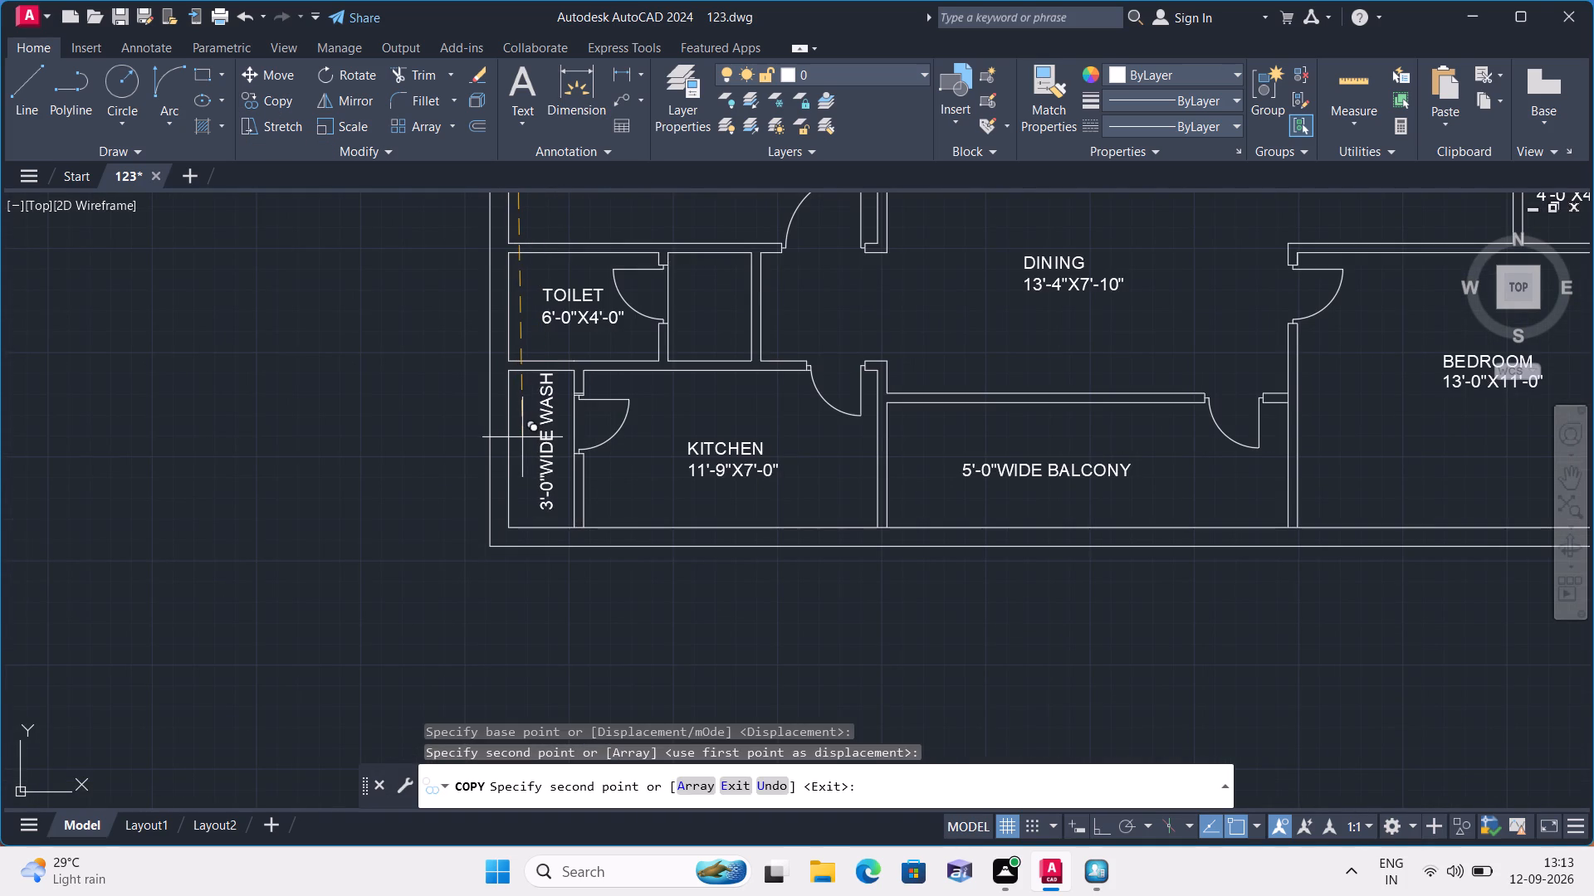
{"action": "key", "text": "Escape"}
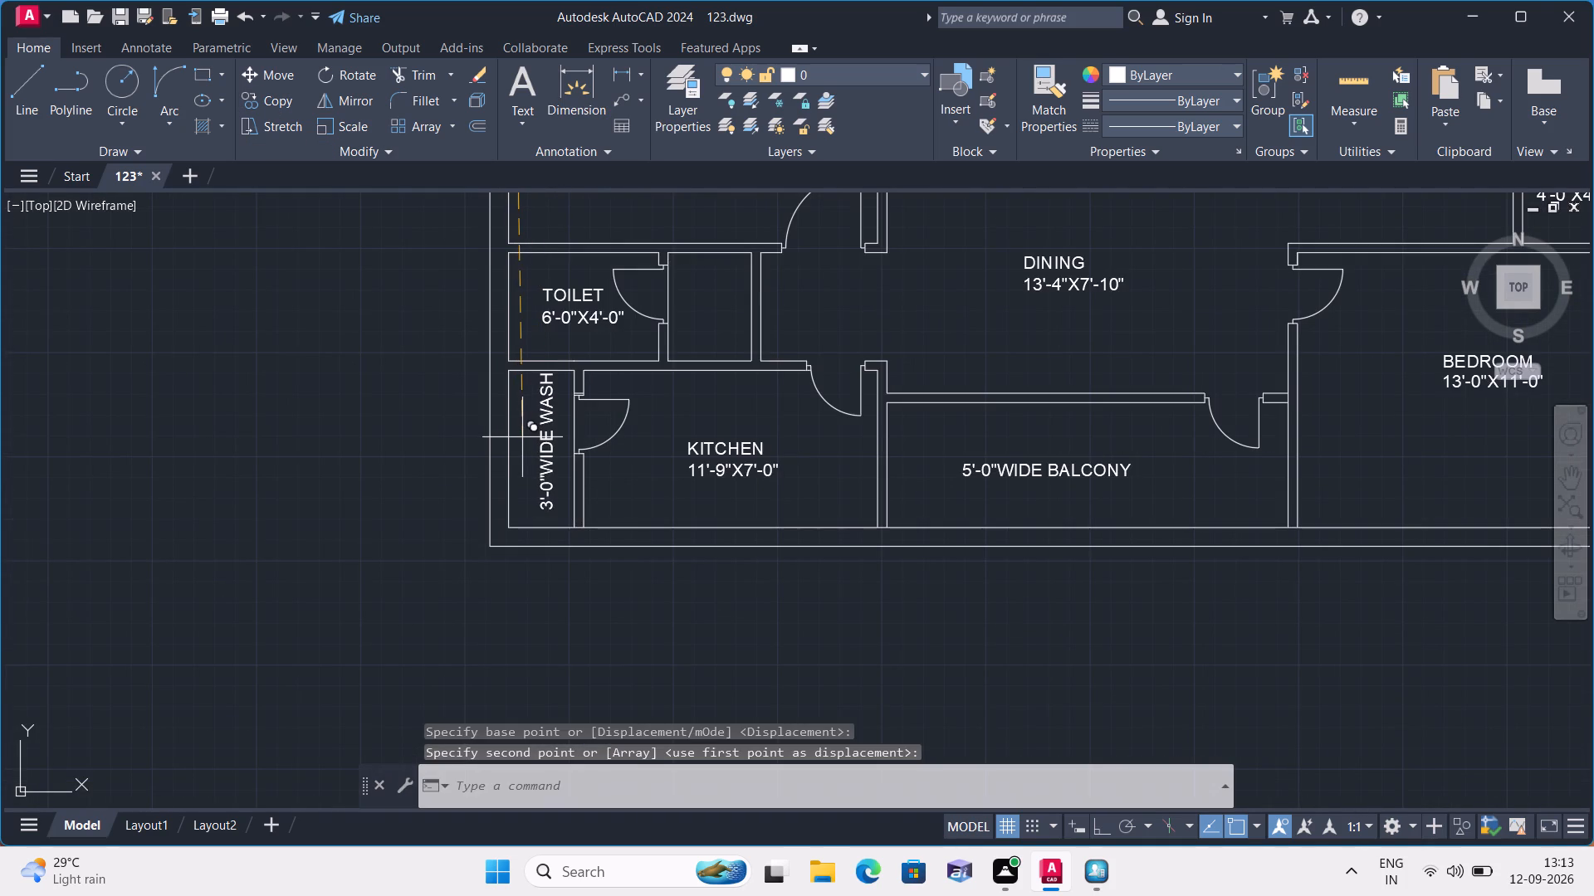
Delete the stray LIVING/DINING 10'-4"X13'-6" label outside the plan, left of the staircase.
{"action": "scroll", "coordinate": [684, 392], "scroll_direction": "down", "scroll_amount": 1}
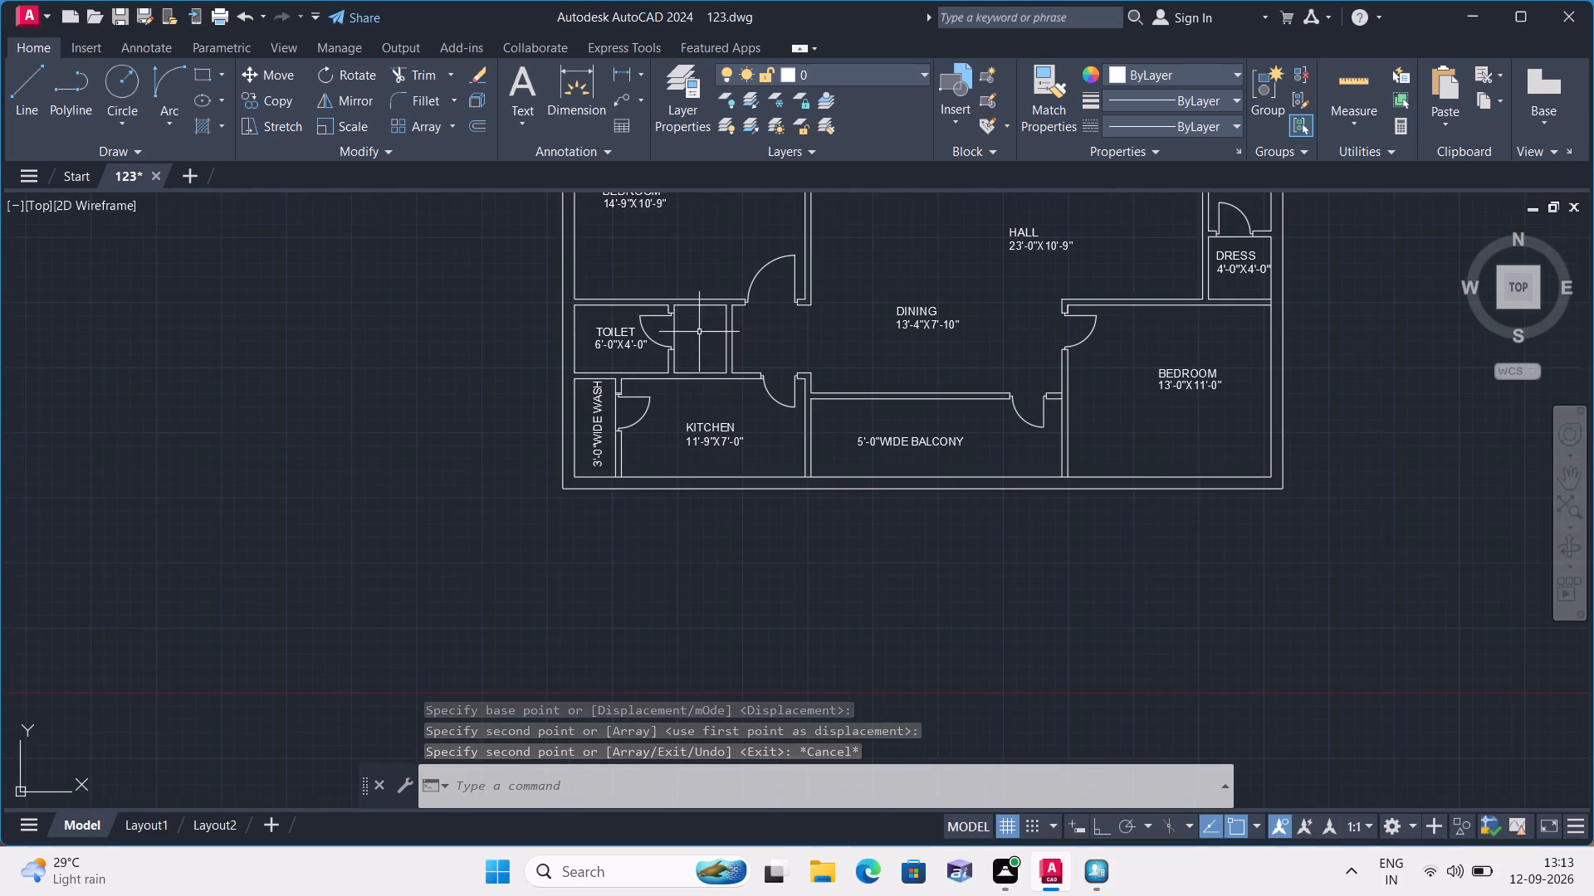
{"action": "middle_click_drag", "start_coordinate": [699, 332], "coordinate": [633, 506]}
{"action": "scroll", "coordinate": [633, 506], "scroll_direction": "down", "scroll_amount": 1}
{"action": "scroll", "coordinate": [623, 453], "scroll_direction": "up", "scroll_amount": 1}
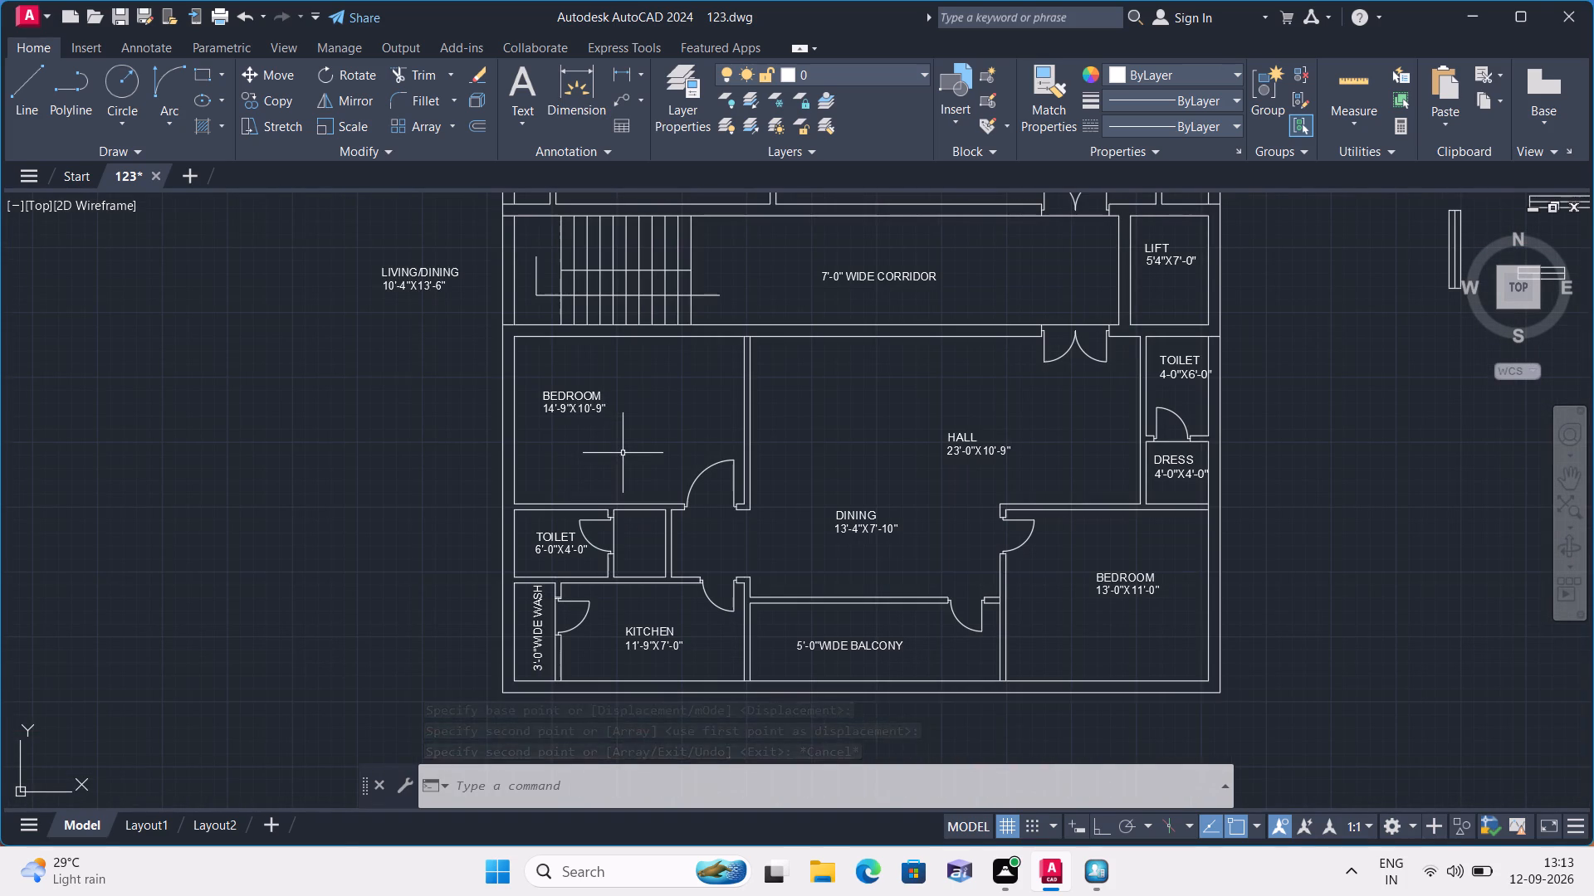
{"action": "left_click", "coordinate": [427, 278]}
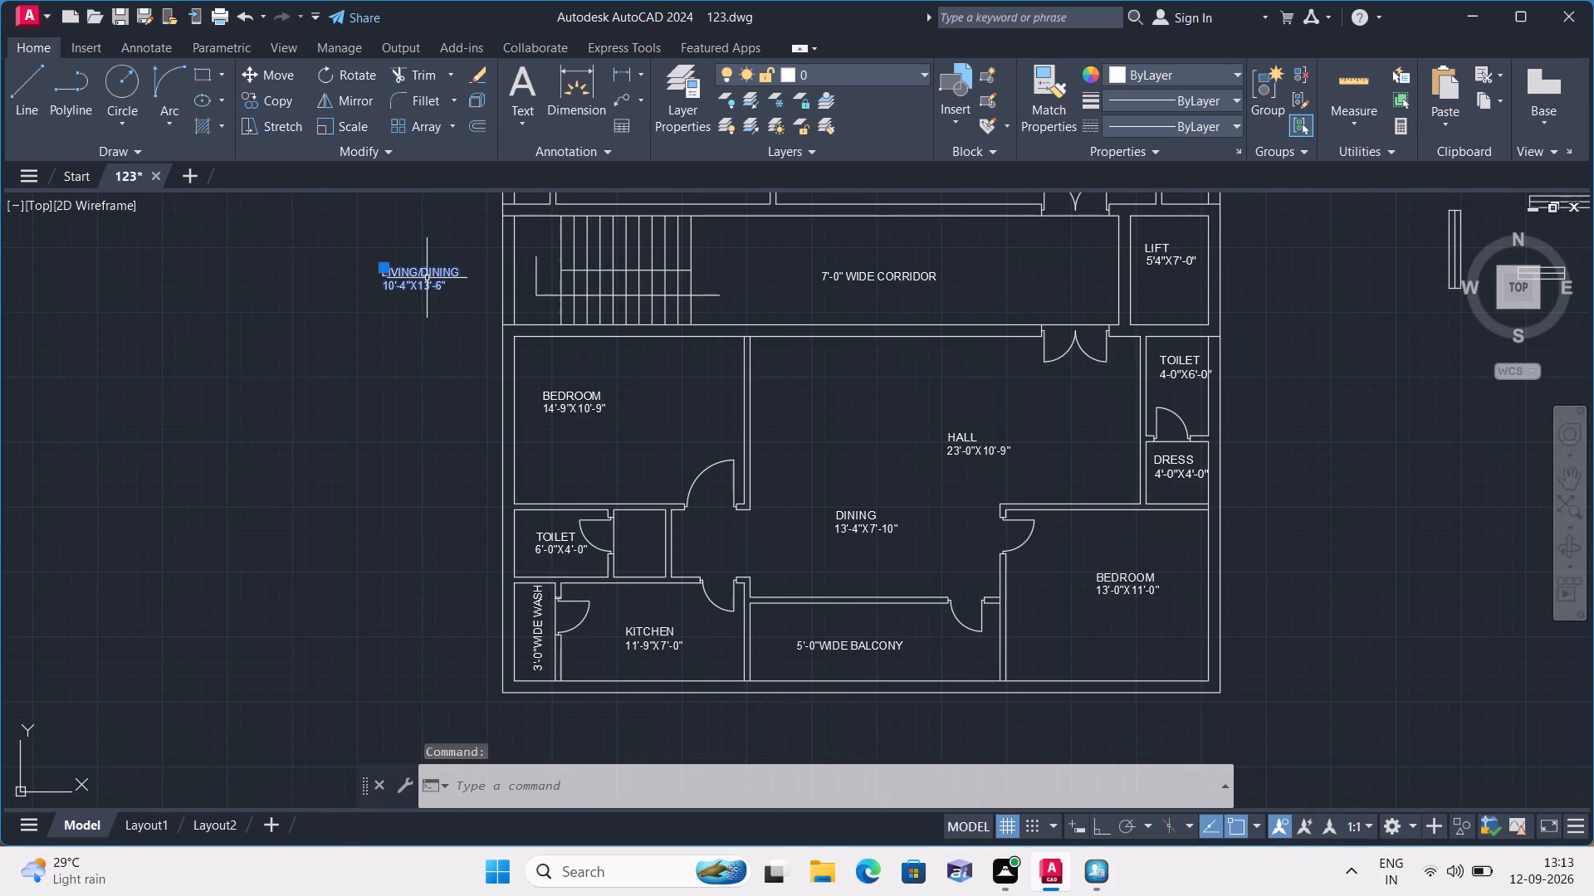
{"action": "key", "text": "Delete"}
Create a two-line multiline text below the floor plan reading DRESS and 3'-4"X4'-4".
{"action": "scroll", "coordinate": [461, 343], "scroll_direction": "down", "scroll_amount": 2}
{"action": "middle_click_drag", "start_coordinate": [522, 292], "coordinate": [535, 353]}
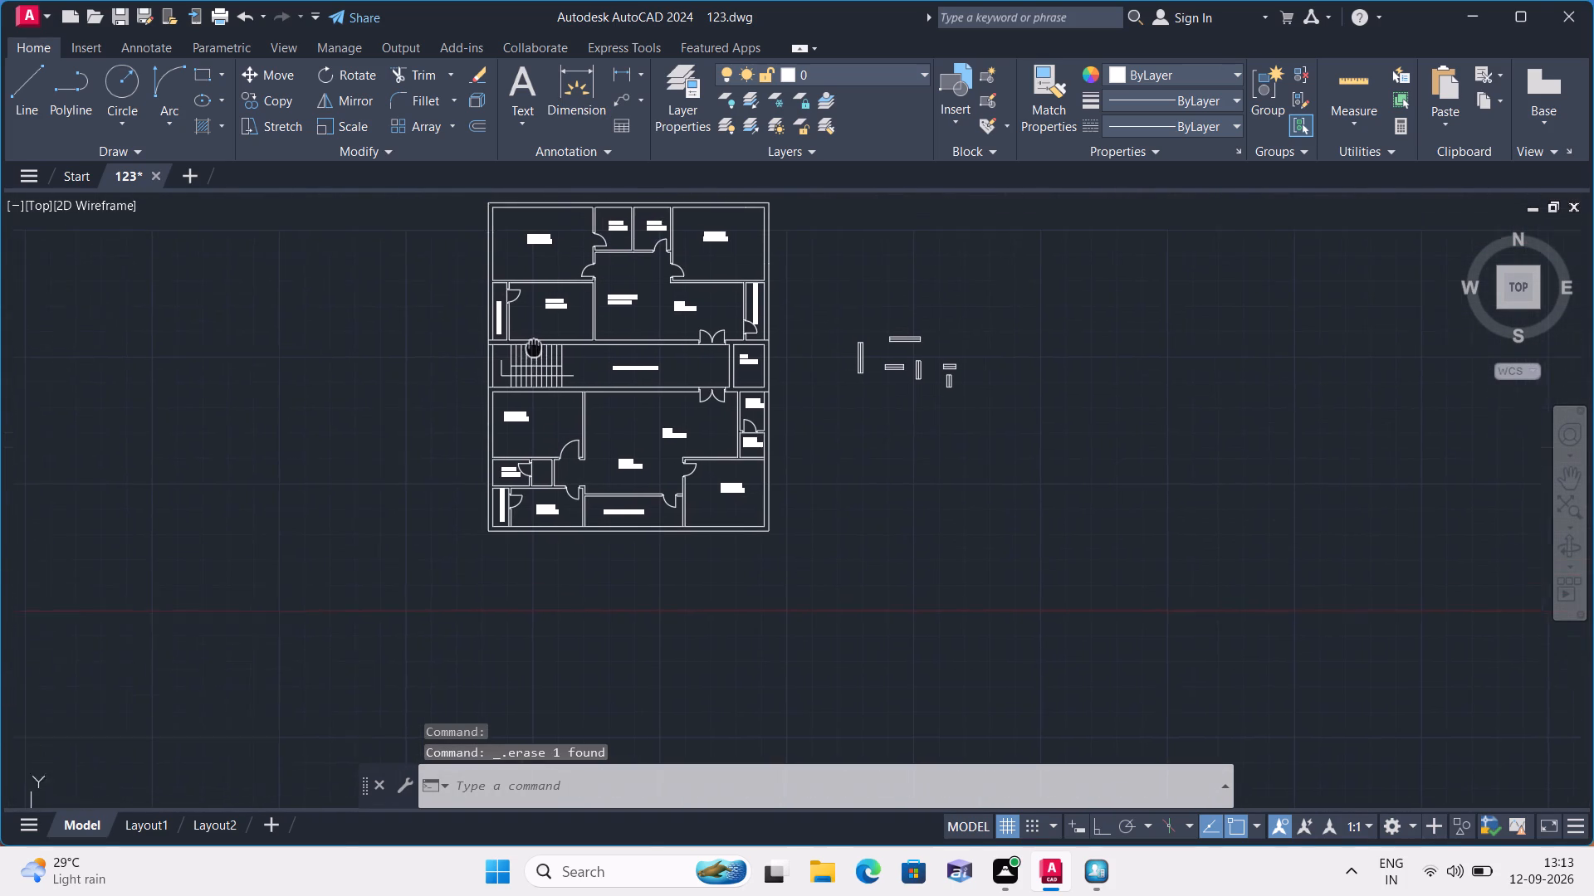
{"action": "middle_click_drag", "start_coordinate": [535, 353], "coordinate": [535, 353]}
{"action": "scroll", "coordinate": [625, 497], "scroll_direction": "up", "scroll_amount": 1}
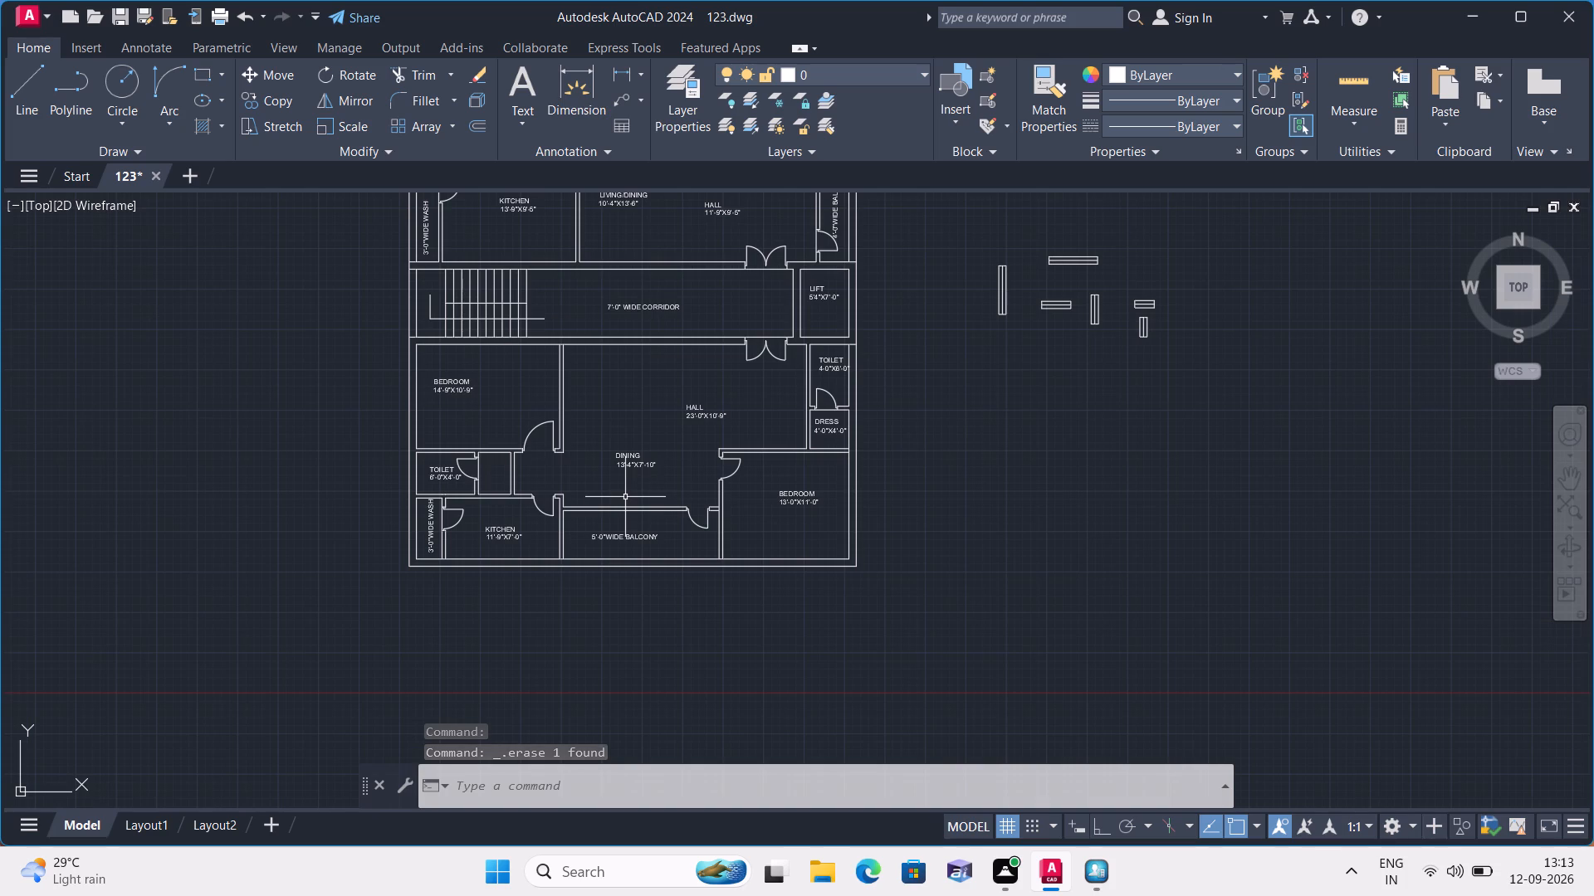
{"action": "type", "text": "mt"}
{"action": "key", "text": "space"}
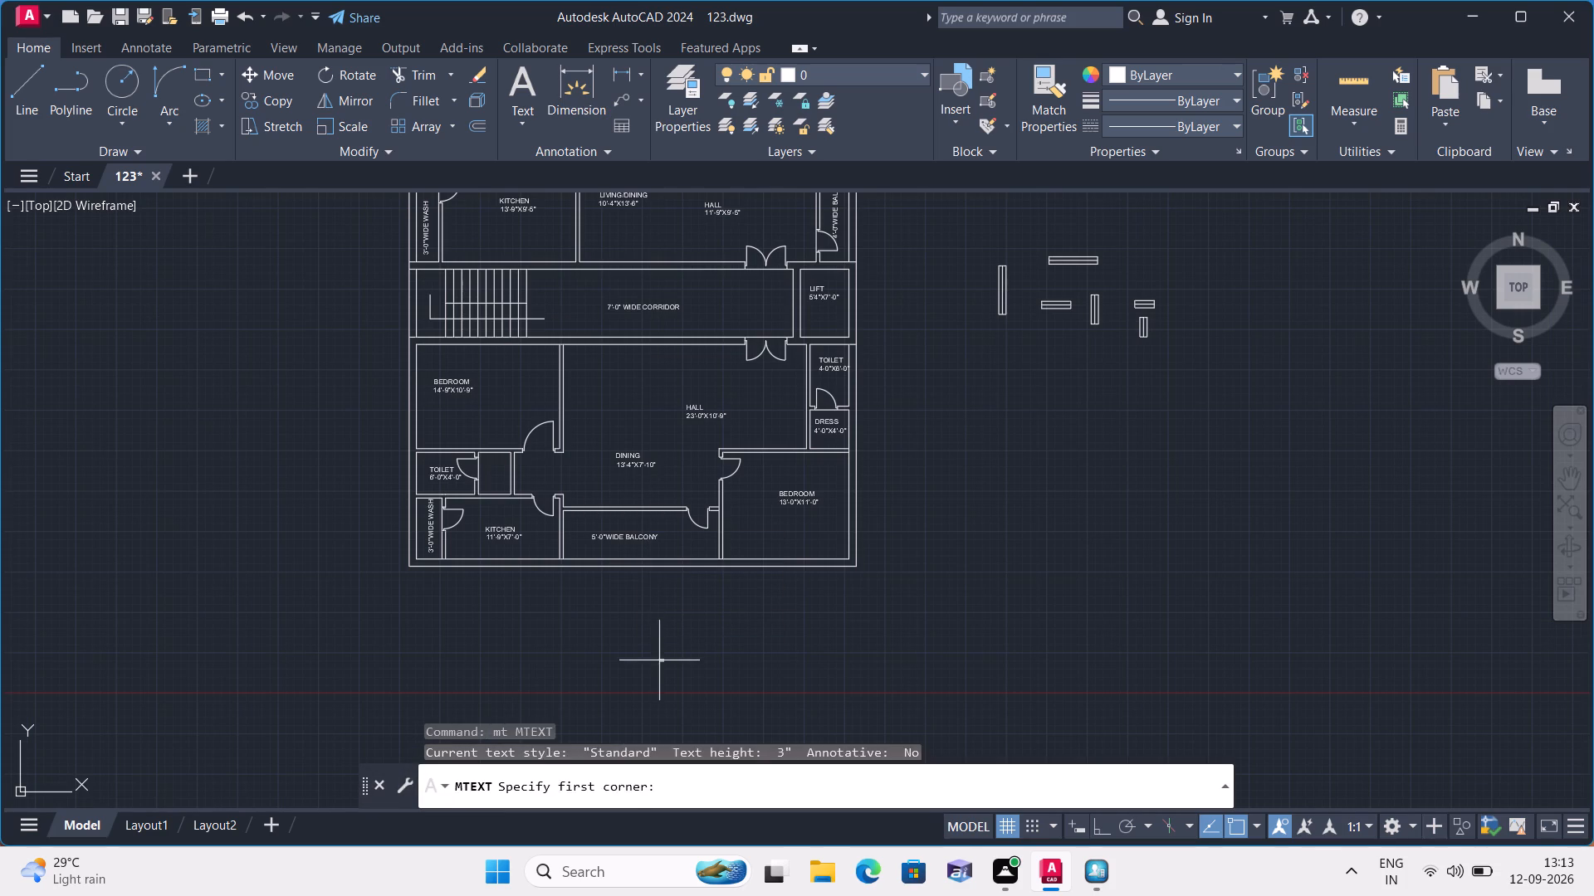
{"action": "triple_click", "coordinate": [659, 660]}
{"action": "type", "text": "dr"}
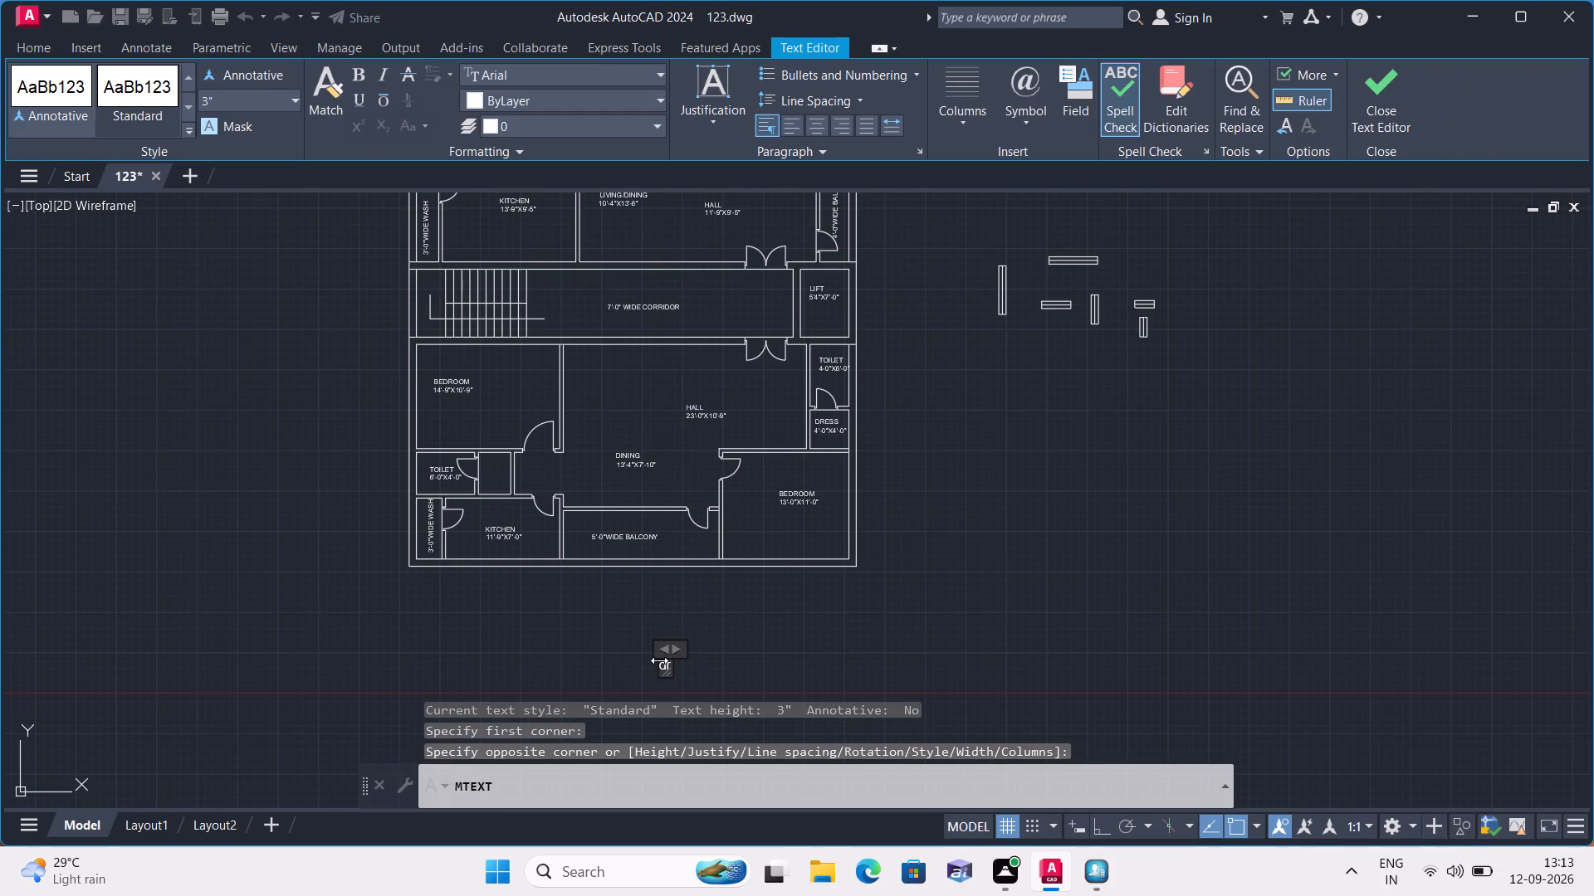
{"action": "key", "text": "BackSpace"}
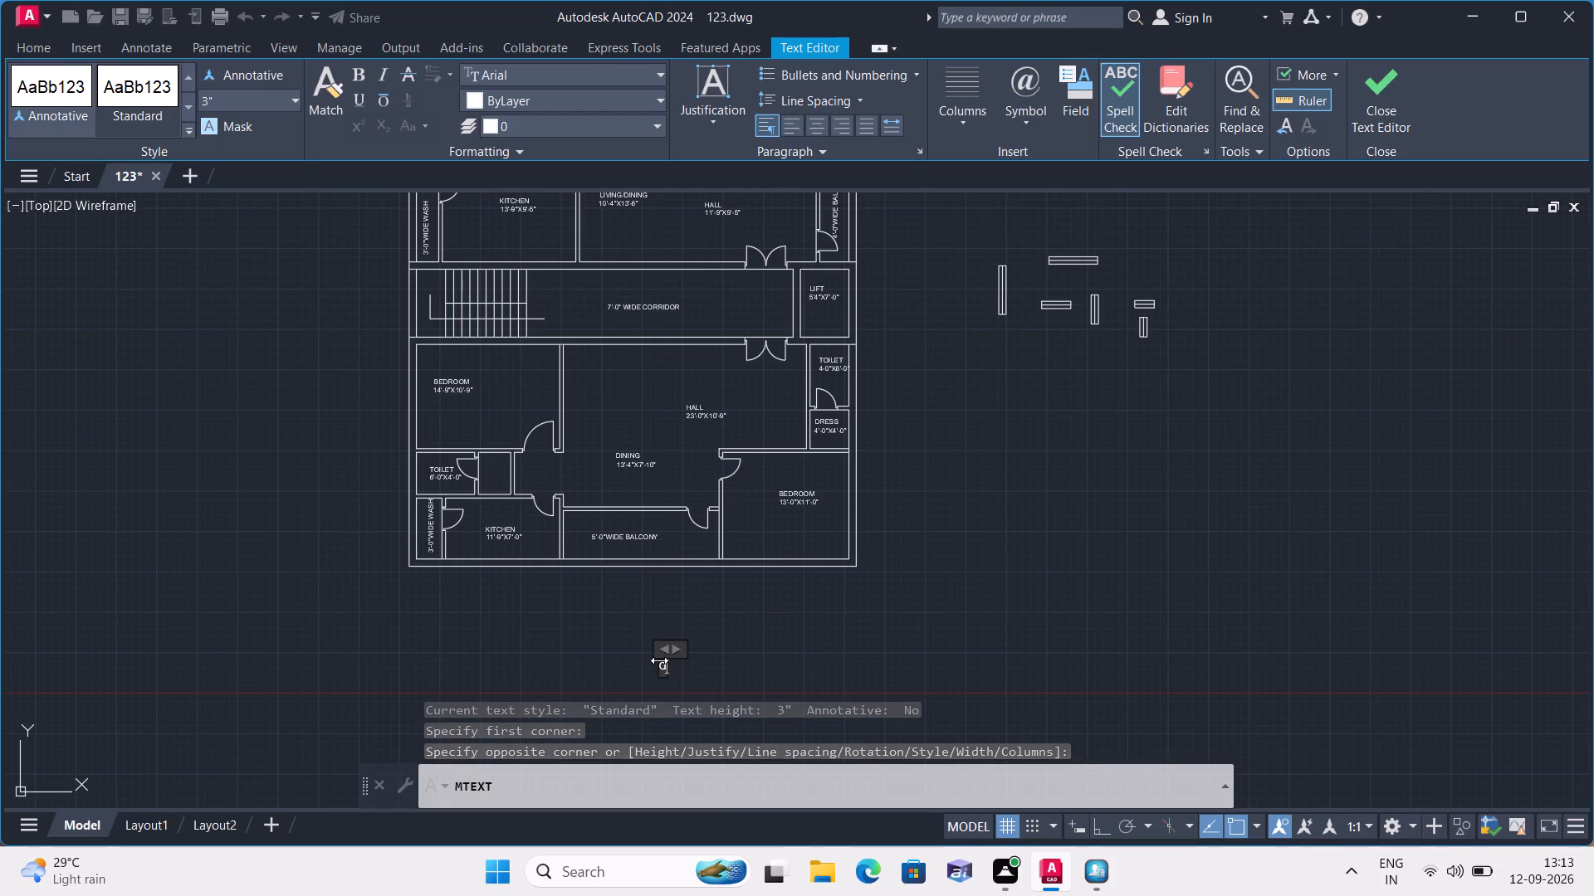
{"action": "key", "text": "BackSpace"}
{"action": "type", "text": "DRESS"}
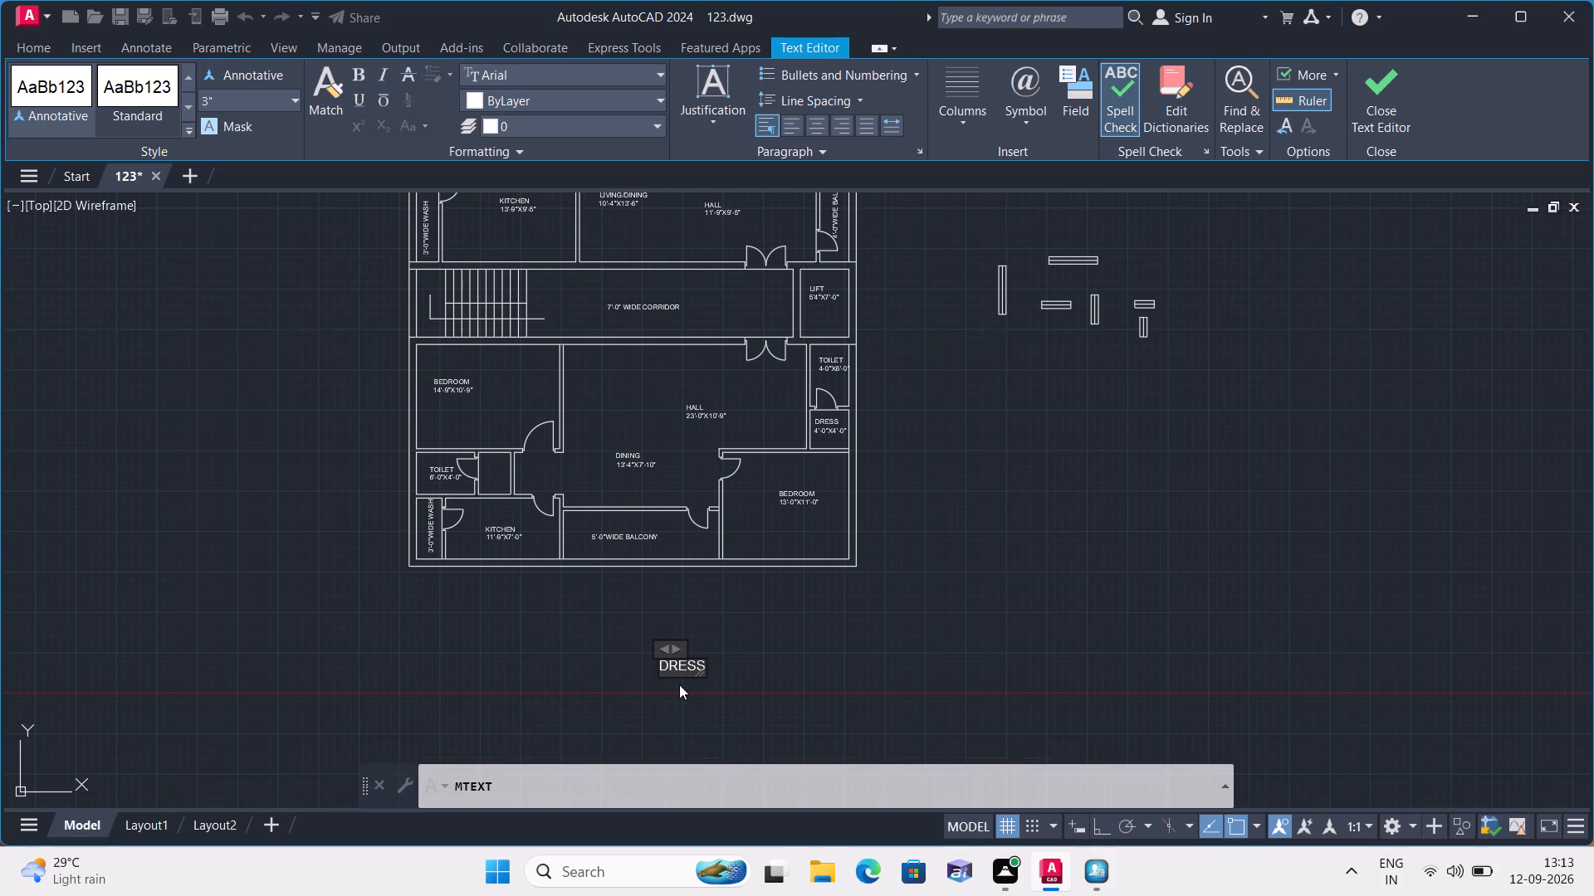
{"action": "key", "text": "Return"}
{"action": "type", "text": "3'-4\""}
{"action": "key", "text": "x"}
{"action": "type", "text": "4'-4\""}
{"action": "left_click", "coordinate": [777, 667]}
Create a multiline text reading UP below the floor plan, beside the new DRESS label.
{"action": "scroll", "coordinate": [703, 657], "scroll_direction": "up", "scroll_amount": 1}
{"action": "key", "text": "space"}
{"action": "triple_click", "coordinate": [766, 654]}
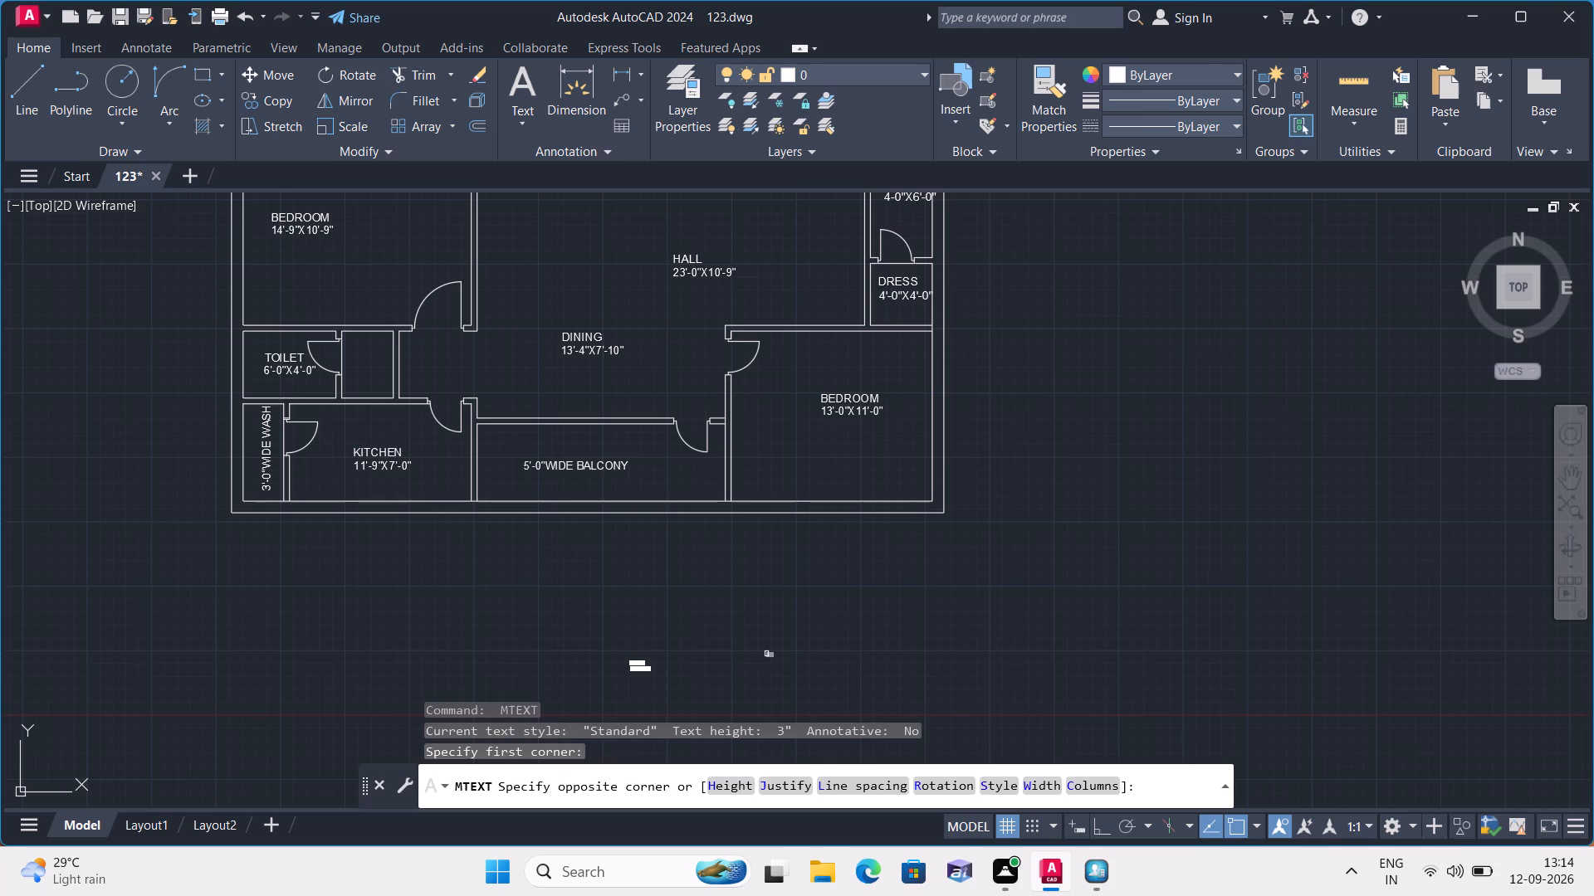
{"action": "type", "text": "UP"}
{"action": "left_click", "coordinate": [855, 645]}
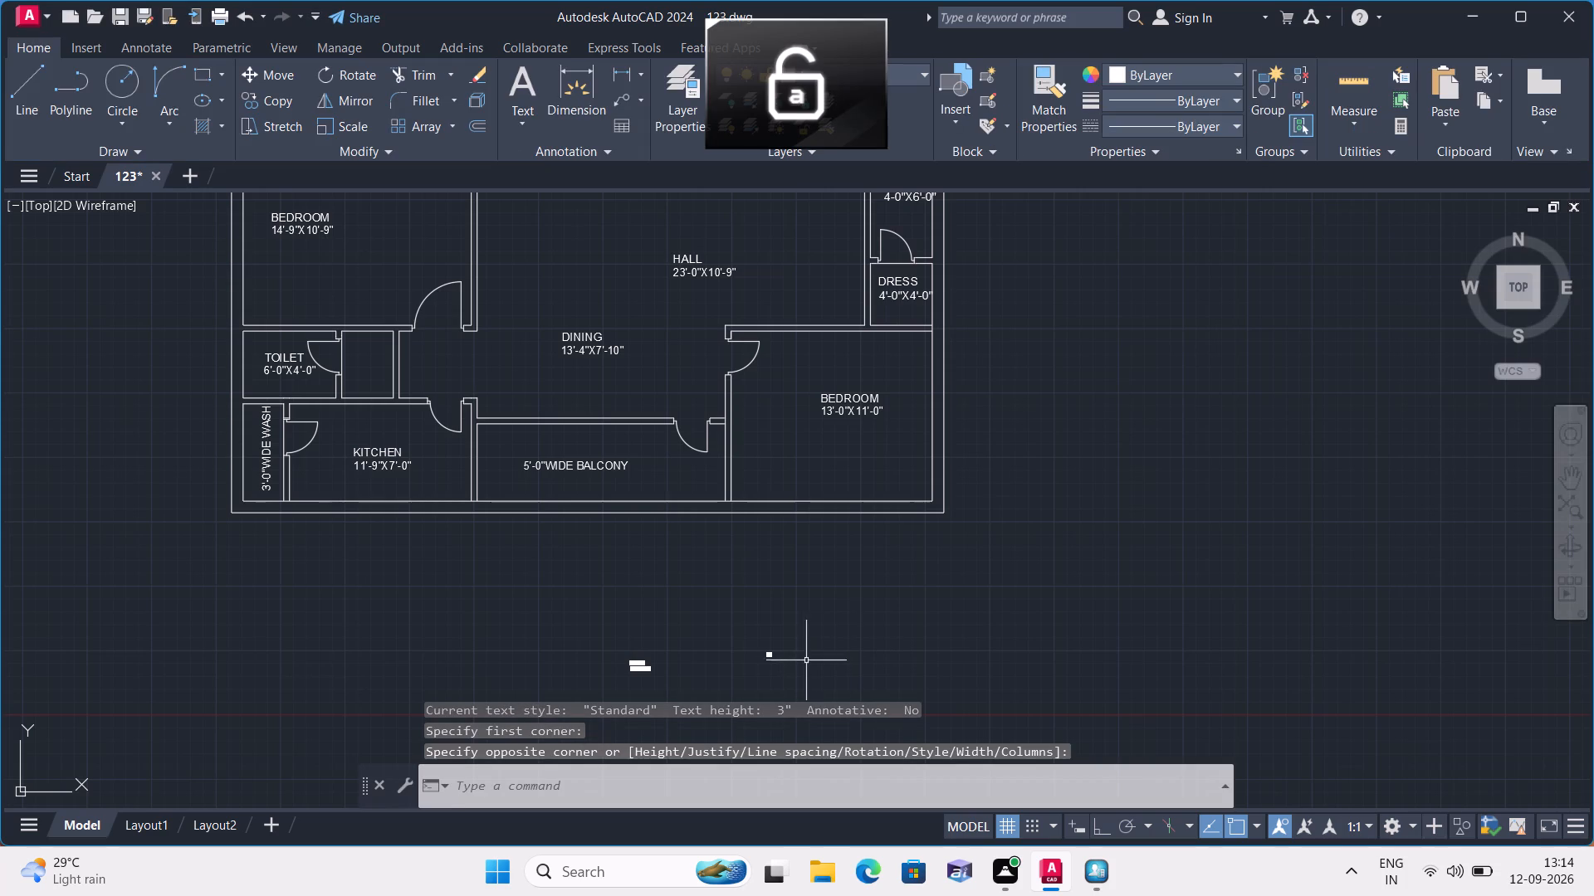
Move the UP label to the corridor end of the staircase's direction line.
{"action": "scroll", "coordinate": [765, 655], "scroll_direction": "up", "scroll_amount": 3}
{"action": "left_click", "coordinate": [766, 654]}
{"action": "left_click", "coordinate": [752, 652]}
{"action": "scroll", "coordinate": [658, 481], "scroll_direction": "down", "scroll_amount": 4}
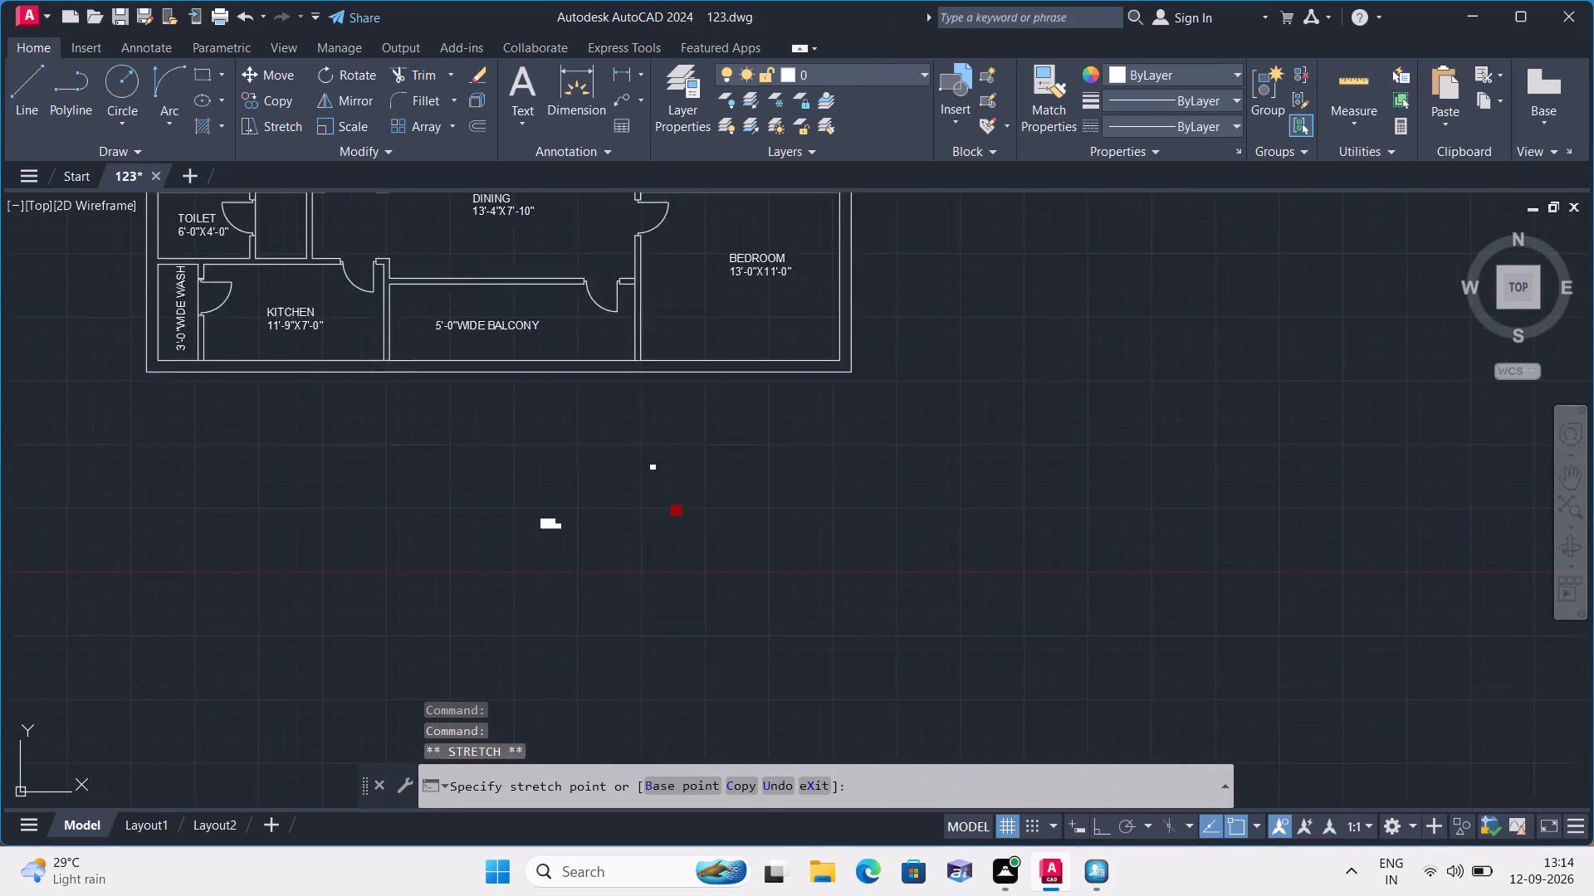
{"action": "middle_click_drag", "start_coordinate": [645, 459], "coordinate": [821, 624]}
{"action": "scroll", "coordinate": [821, 622], "scroll_direction": "down", "scroll_amount": 1}
{"action": "scroll", "coordinate": [710, 379], "scroll_direction": "up", "scroll_amount": 4}
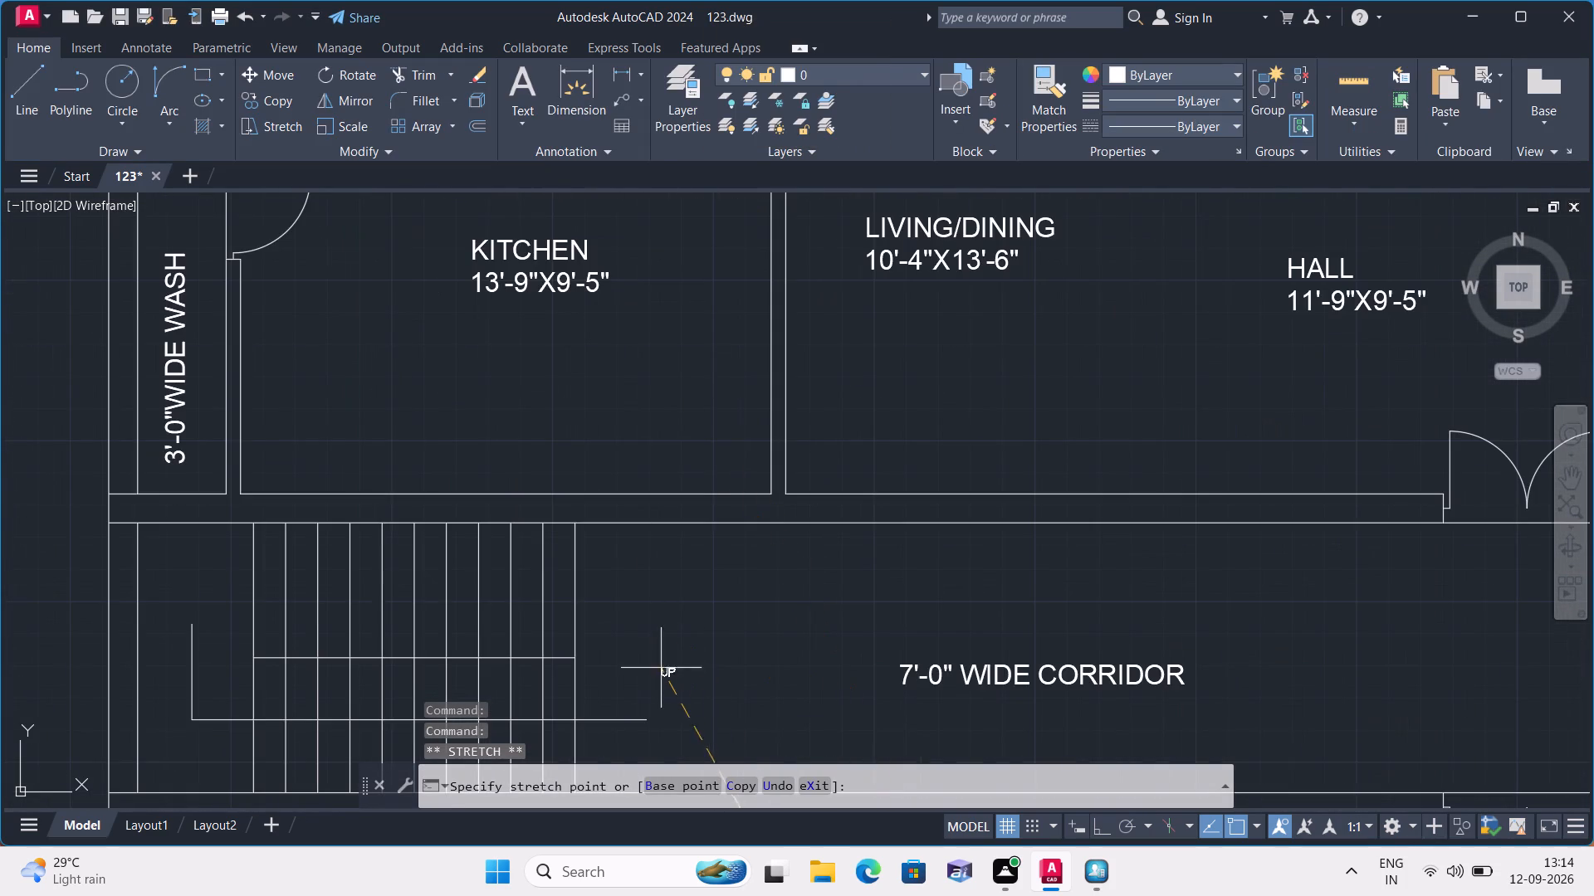
{"action": "left_click", "coordinate": [659, 715]}
Move the DRESS 3'-4"X4'-4" label into the small room right of the 6'-0"X4'-0" toilet, and clear the selection.
{"action": "scroll", "coordinate": [697, 726], "scroll_direction": "down", "scroll_amount": 2}
{"action": "middle_click_drag", "start_coordinate": [749, 713], "coordinate": [672, 343]}
{"action": "scroll", "coordinate": [685, 608], "scroll_direction": "down", "scroll_amount": 1}
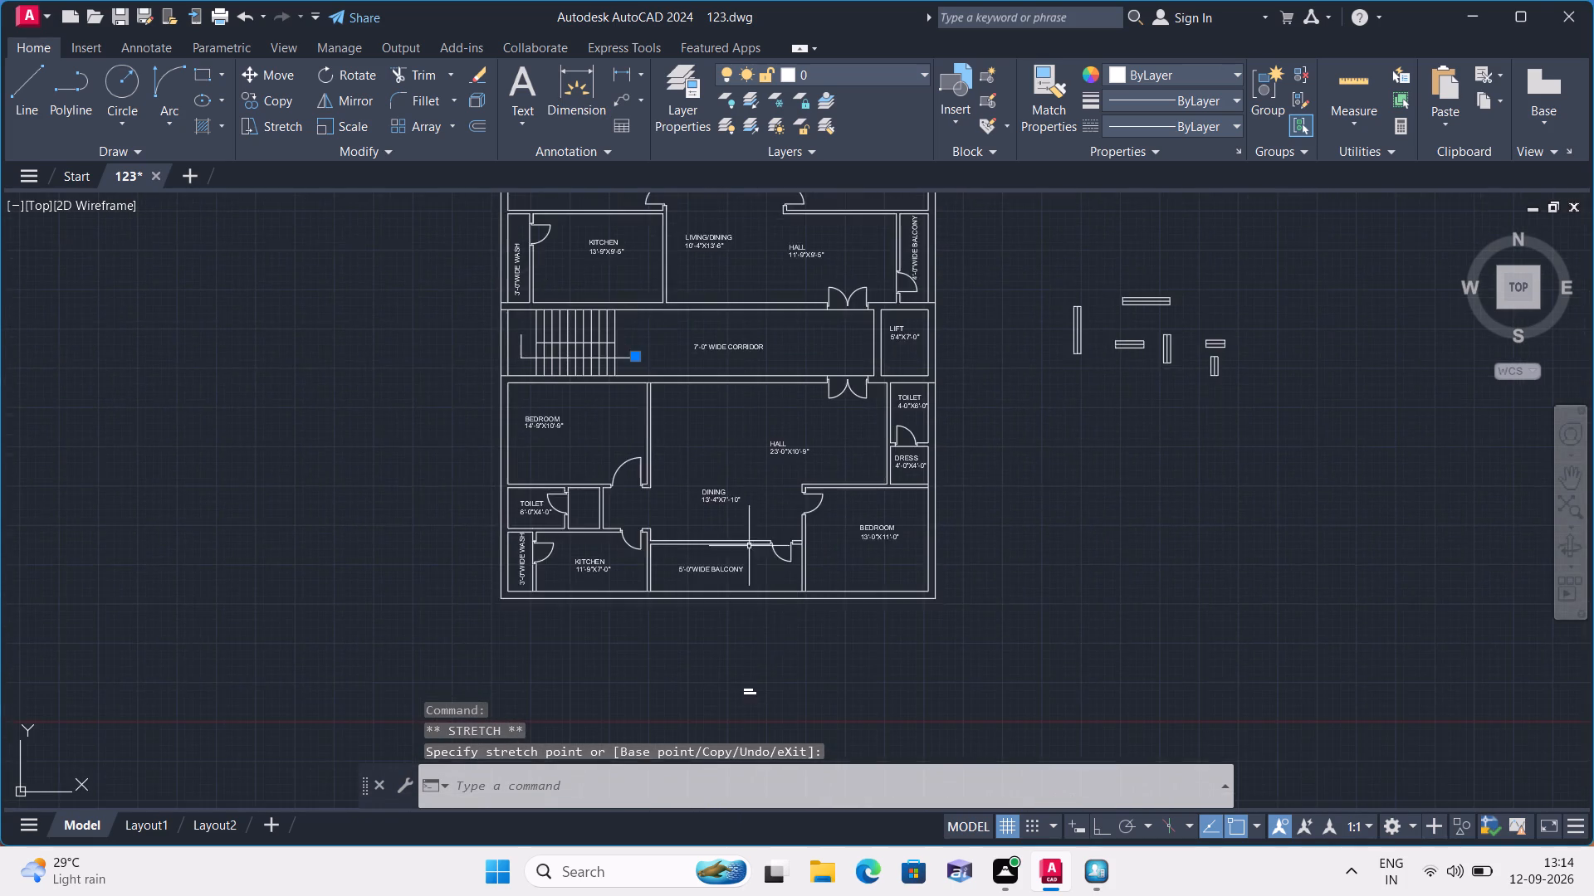
{"action": "scroll", "coordinate": [733, 684], "scroll_direction": "up", "scroll_amount": 3}
{"action": "left_click", "coordinate": [809, 689]}
{"action": "left_click", "coordinate": [803, 689]}
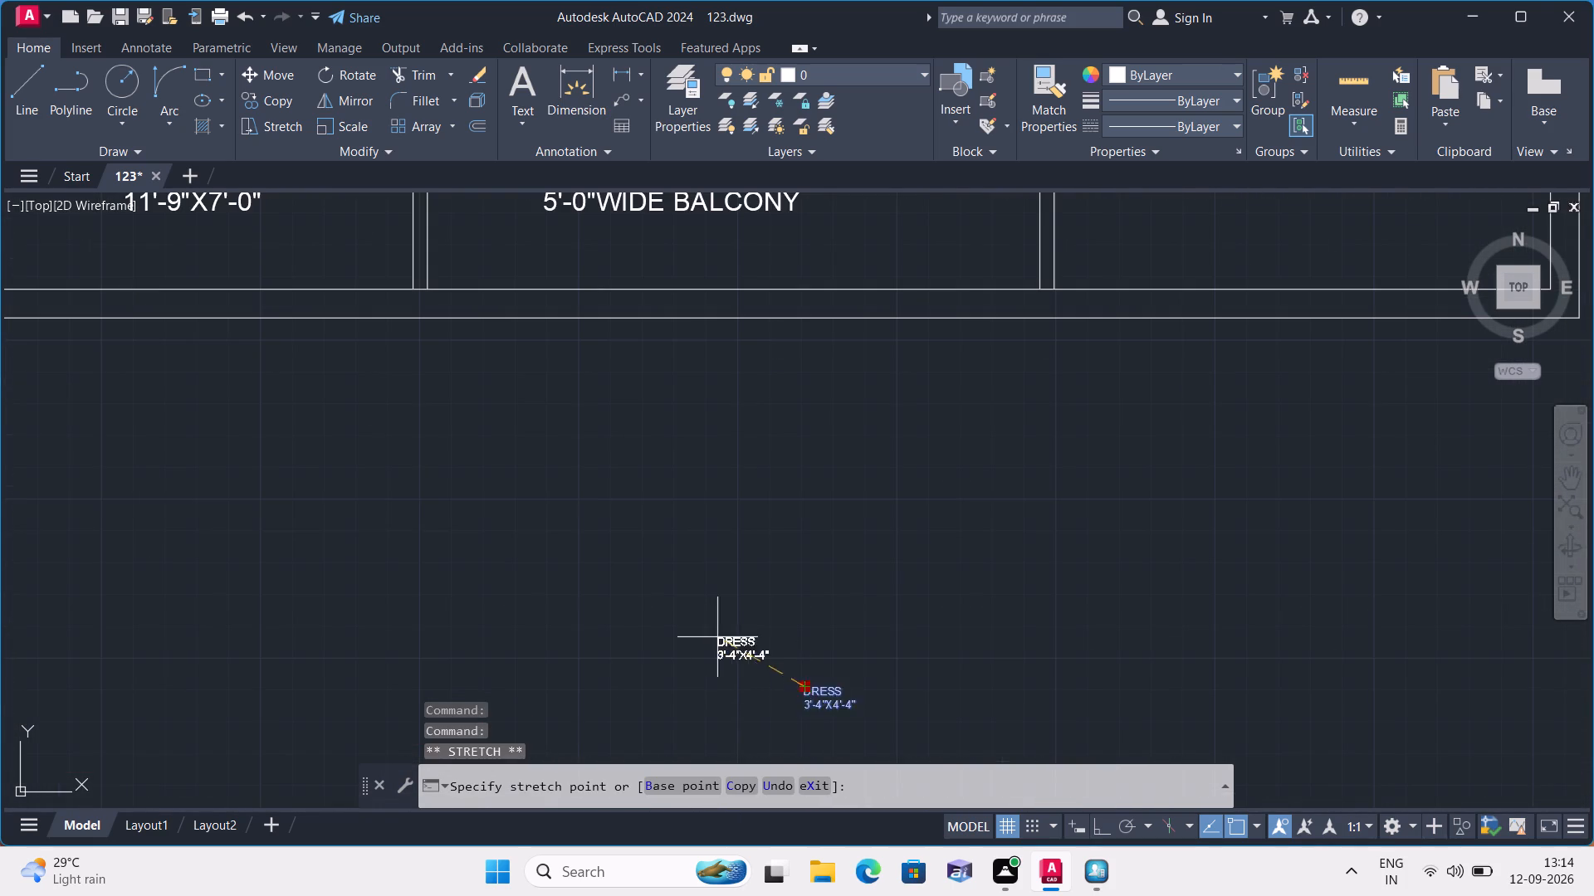
{"action": "scroll", "coordinate": [687, 625], "scroll_direction": "down", "scroll_amount": 3}
{"action": "middle_click_drag", "start_coordinate": [617, 488], "coordinate": [714, 597]}
{"action": "scroll", "coordinate": [653, 519], "scroll_direction": "up", "scroll_amount": 3}
{"action": "left_click", "coordinate": [594, 543]}
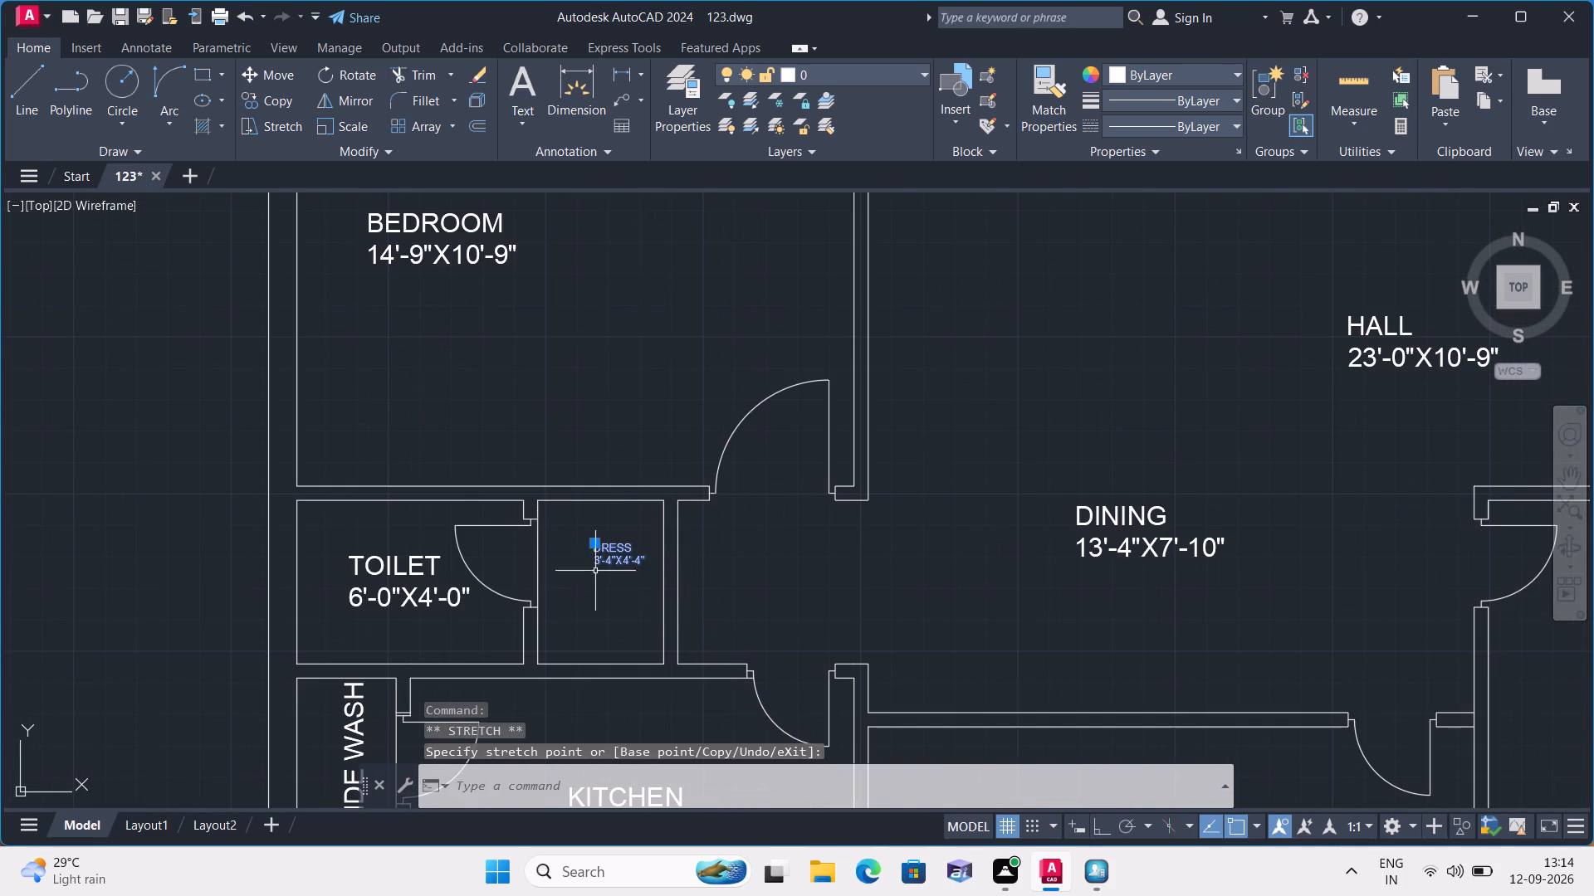
{"action": "scroll", "coordinate": [668, 606], "scroll_direction": "down", "scroll_amount": 2}
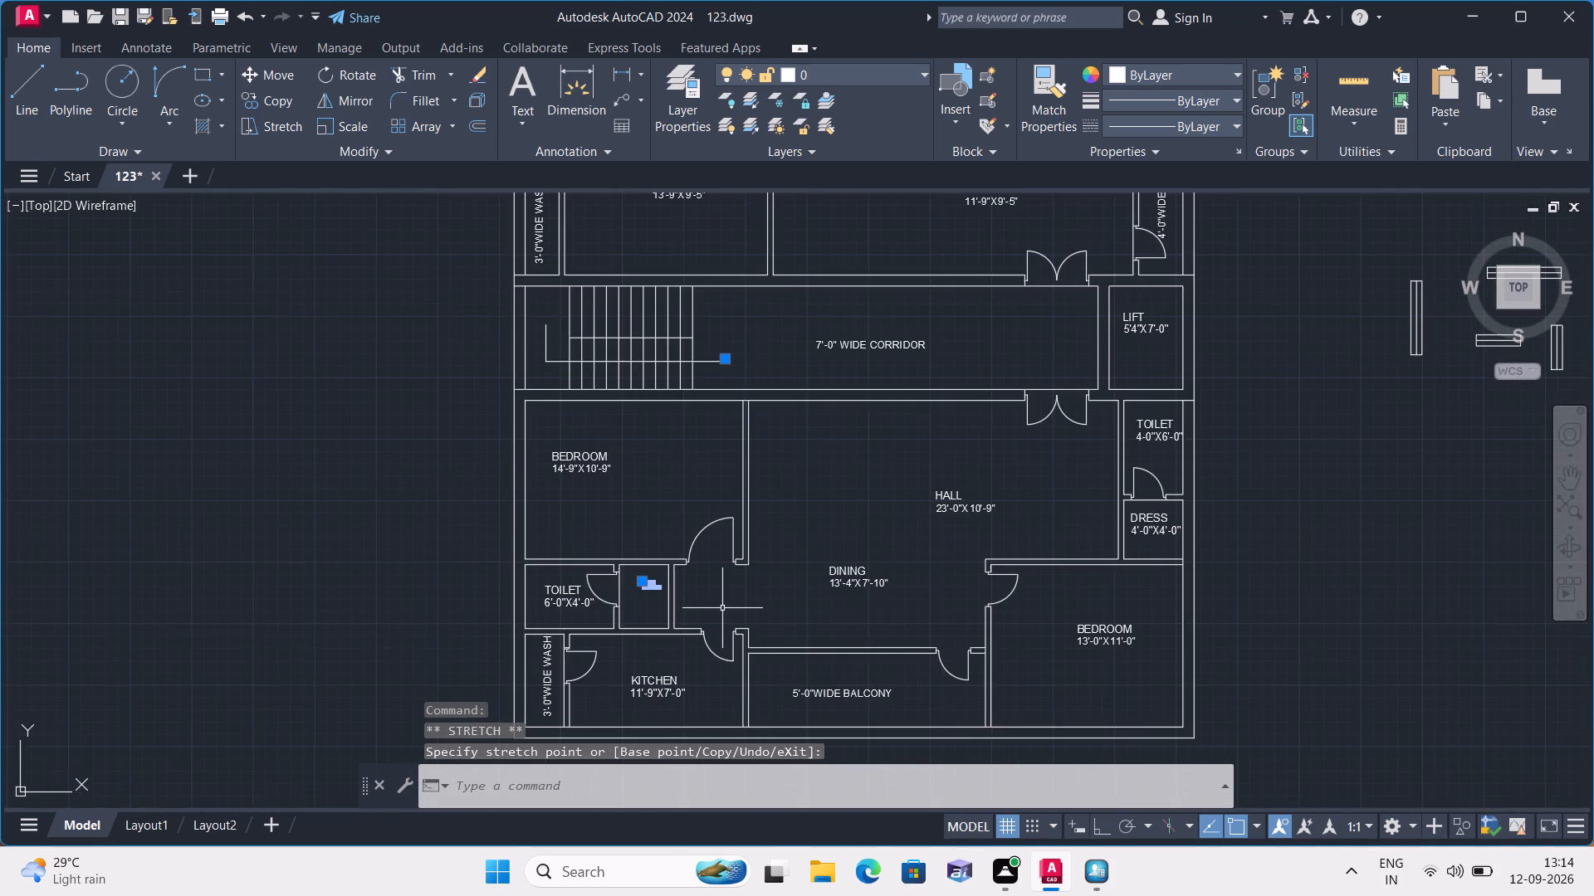
{"action": "scroll", "coordinate": [781, 627], "scroll_direction": "down", "scroll_amount": 2}
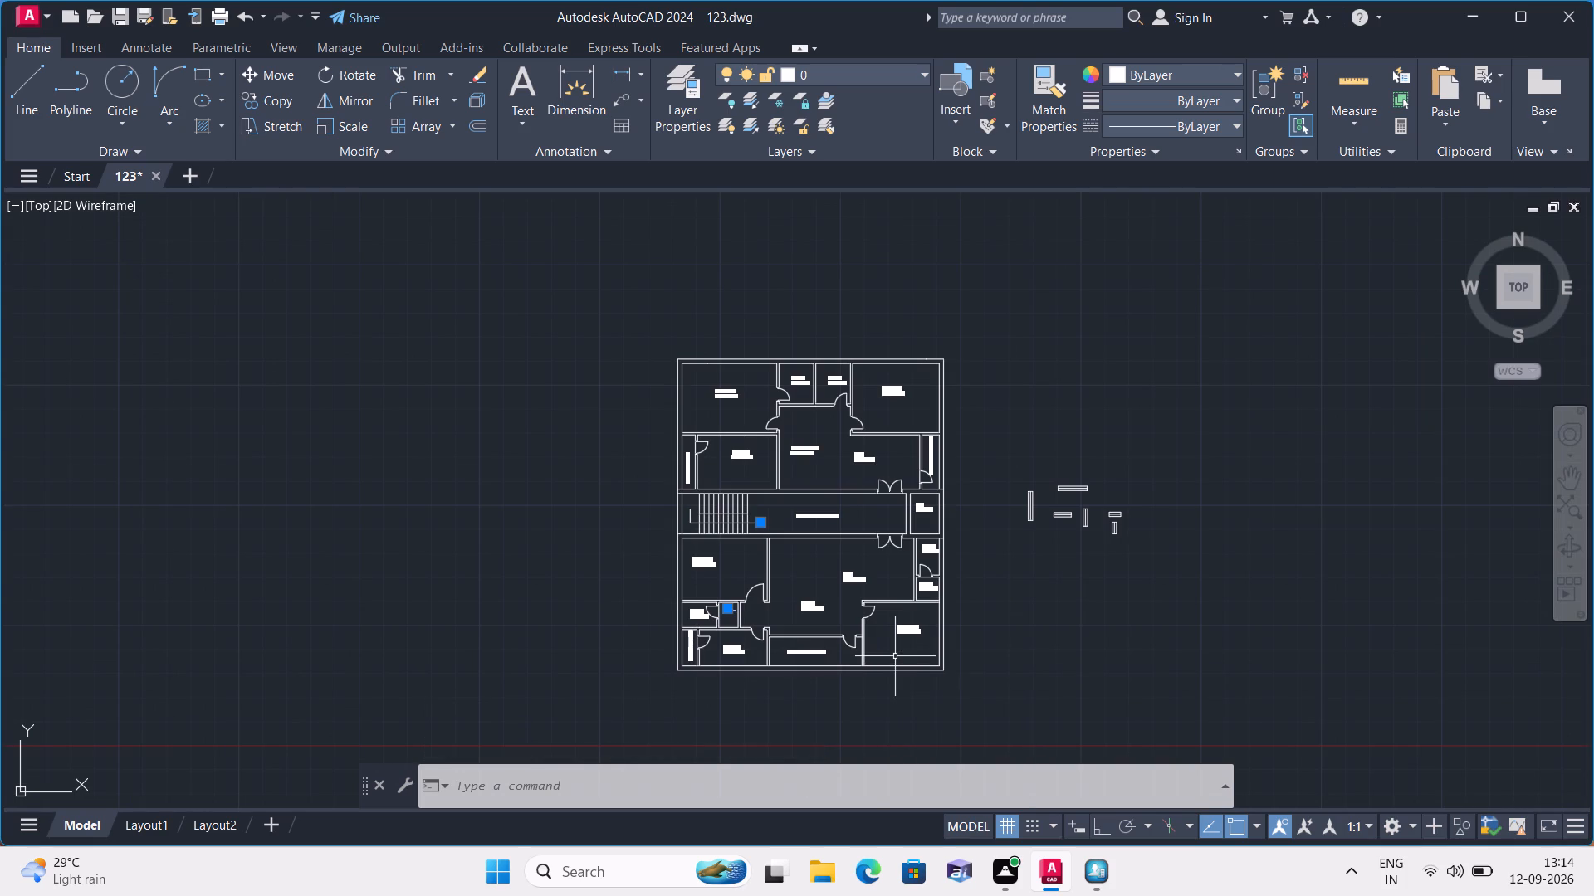
{"action": "key", "text": "Escape"}
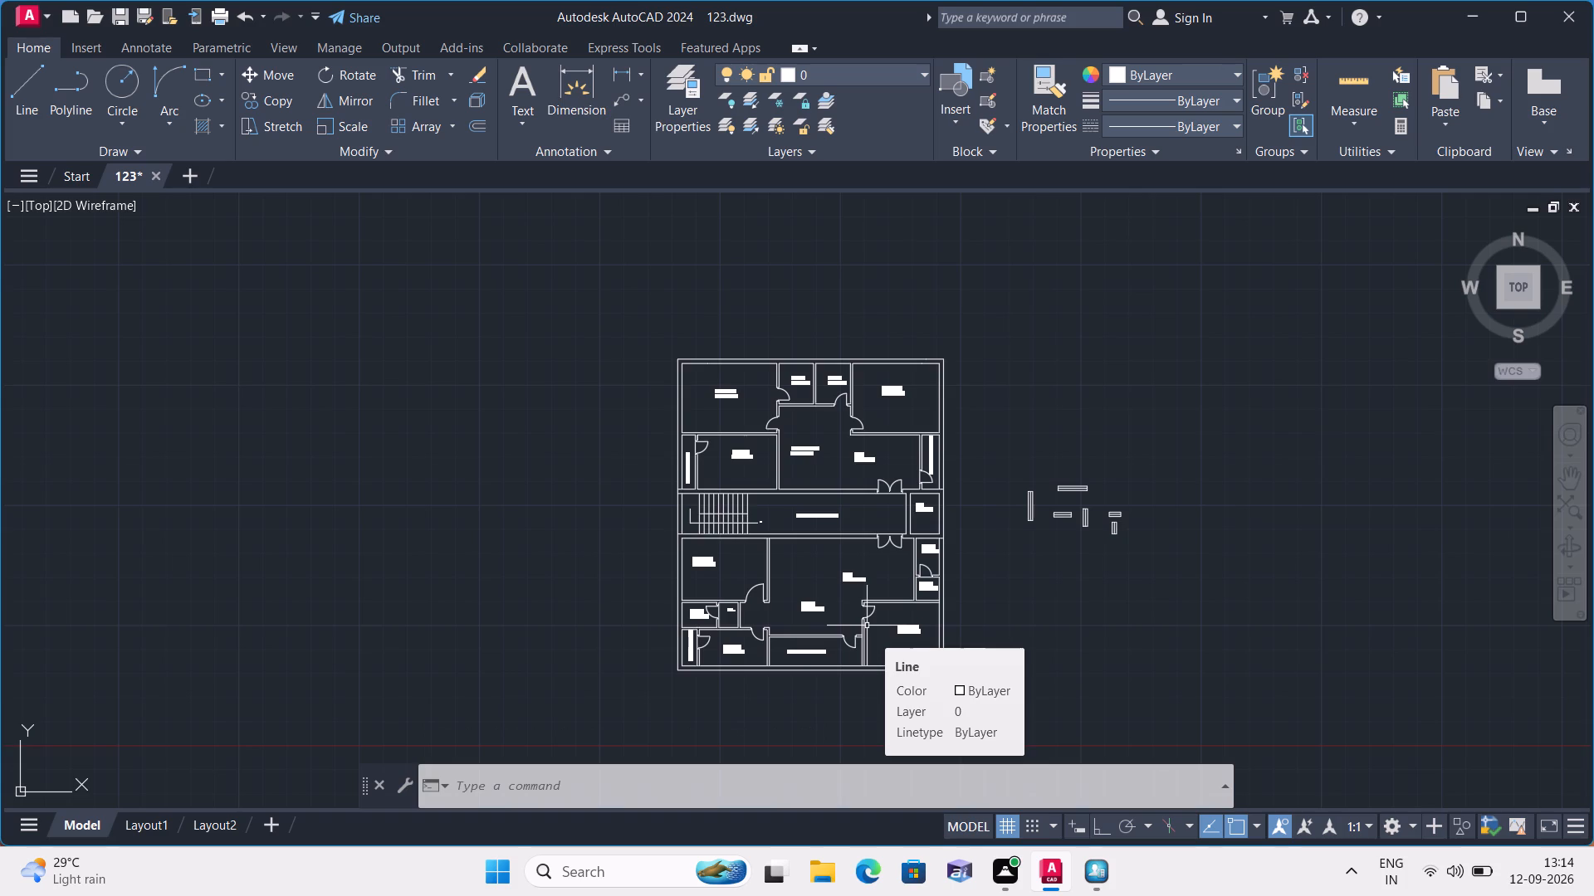
{"action": "scroll", "coordinate": [981, 625], "scroll_direction": "up", "scroll_amount": 1}
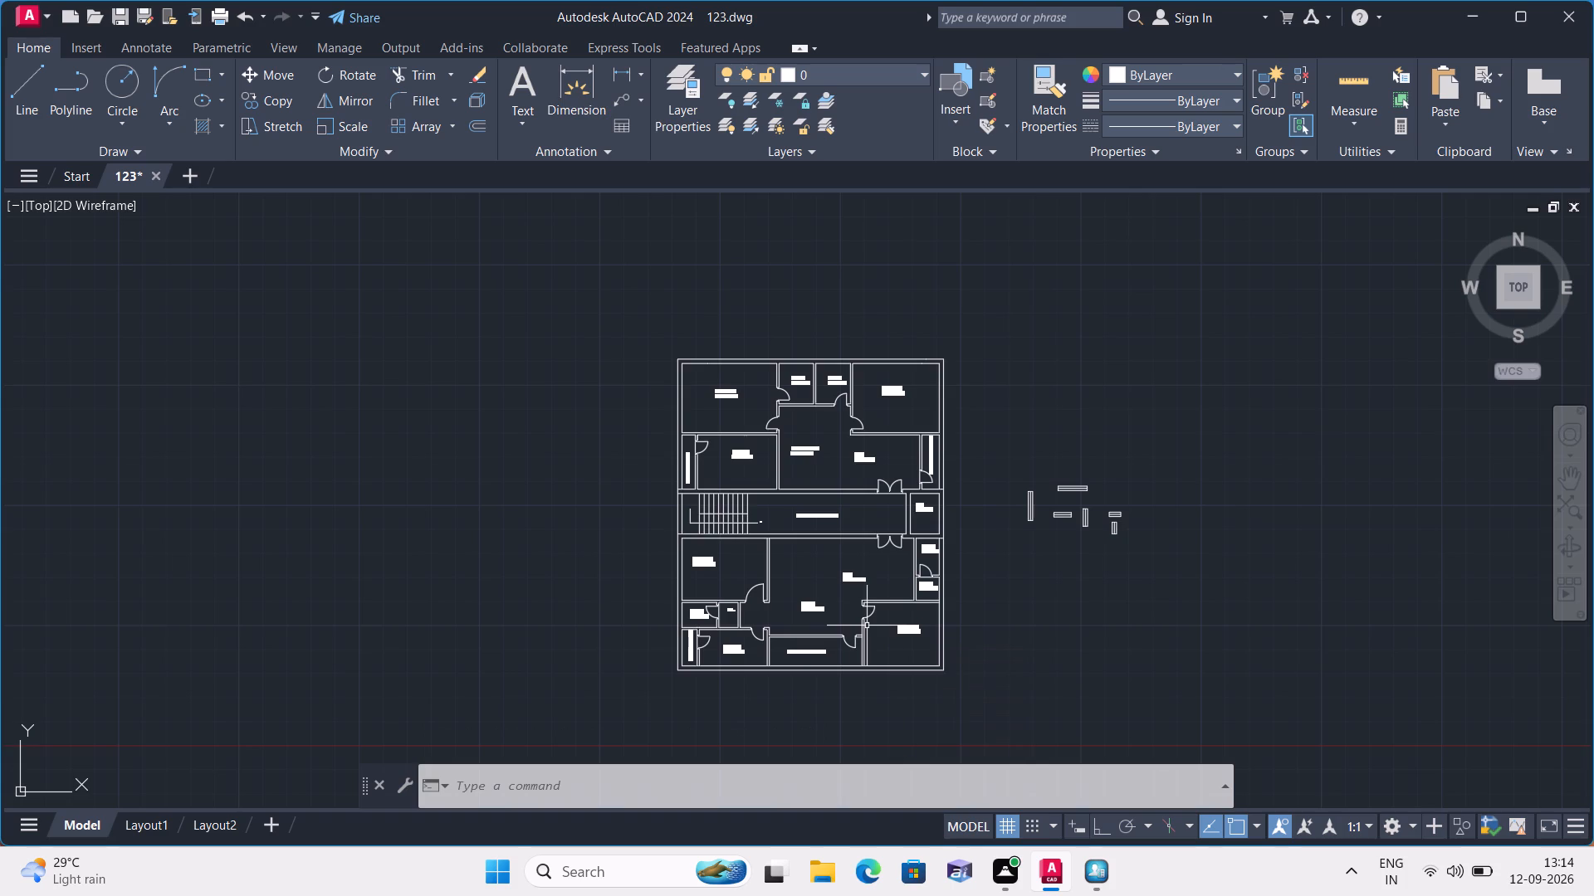
Copy the medium-length horizontal window symbol beside the plan into the upper outer wall of the 16'-5"X12'-0" bedroom, at its toilet-side corner.
{"action": "scroll", "coordinate": [1006, 621], "scroll_direction": "down", "scroll_amount": 1}
{"action": "scroll", "coordinate": [1075, 534], "scroll_direction": "up", "scroll_amount": 3}
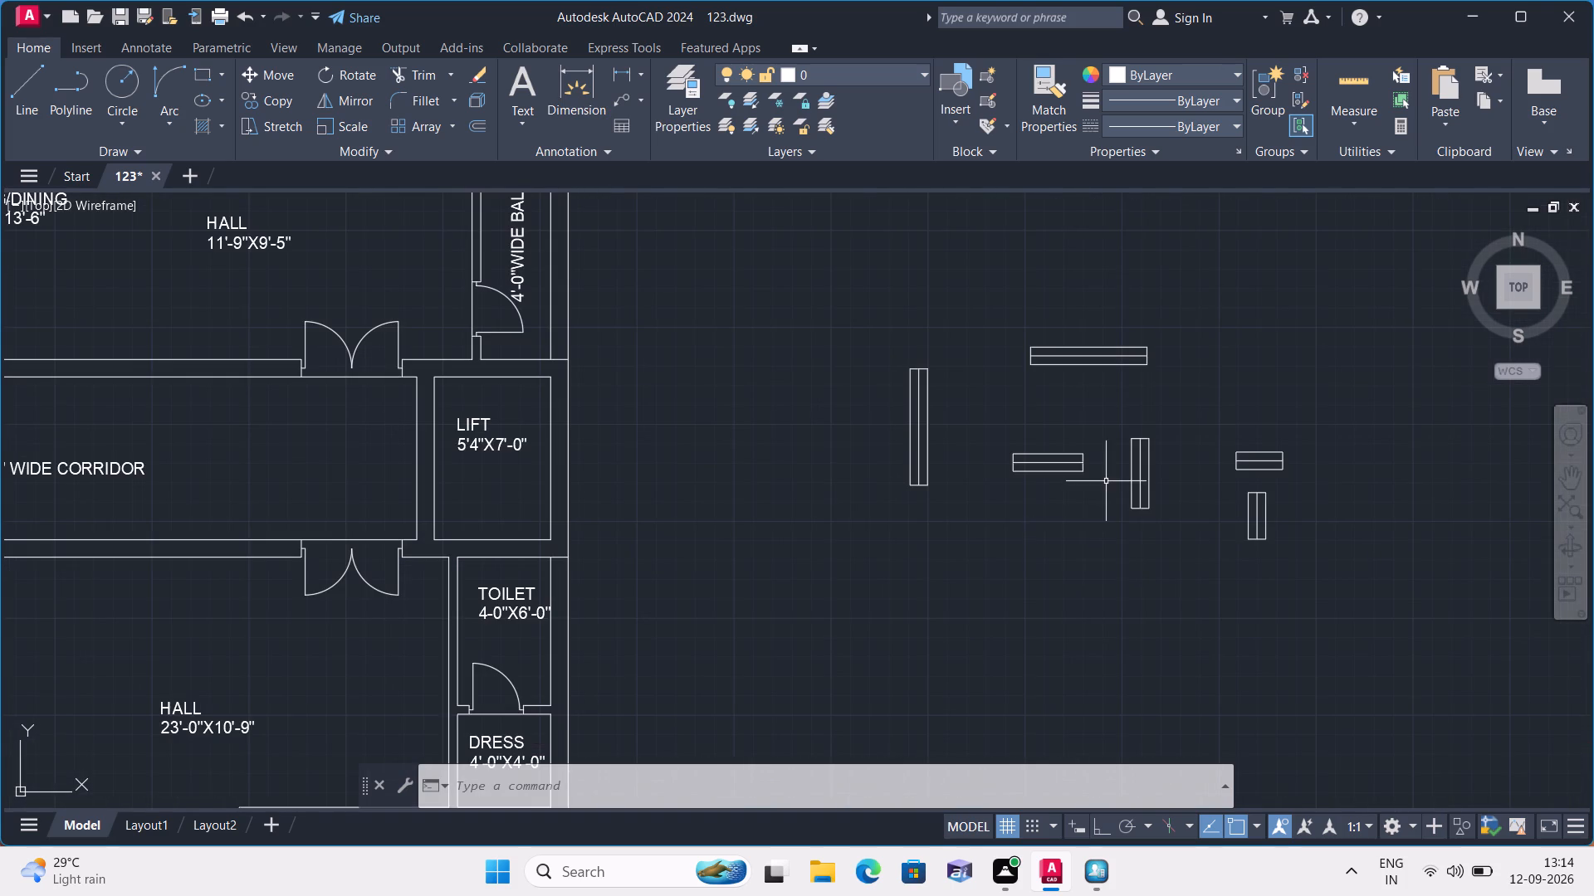
{"action": "left_click", "coordinate": [966, 444]}
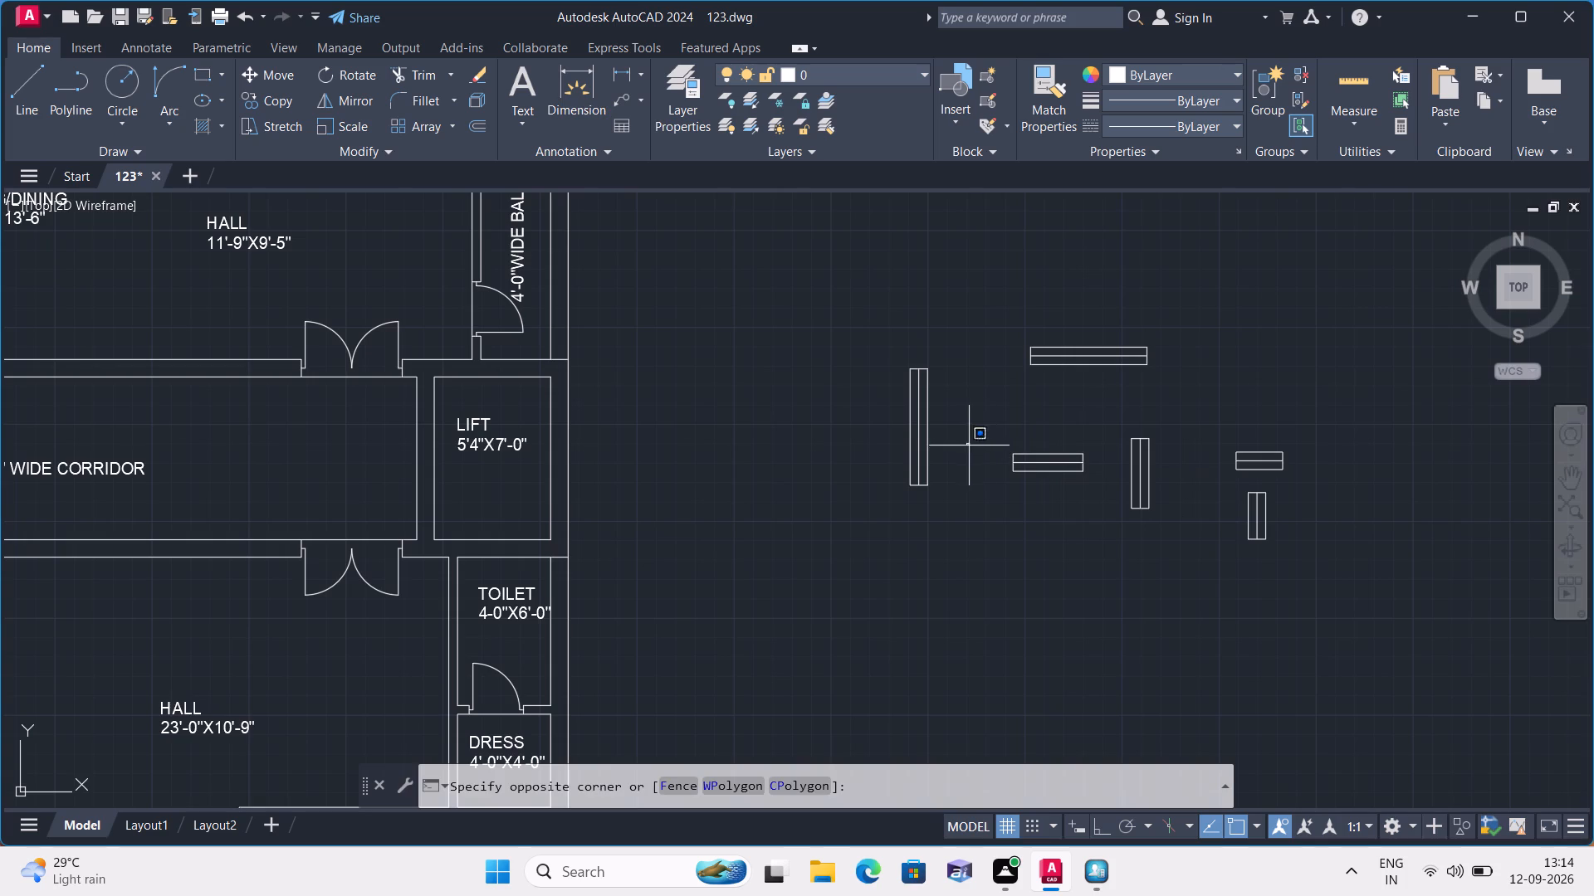
{"action": "left_click", "coordinate": [1100, 501]}
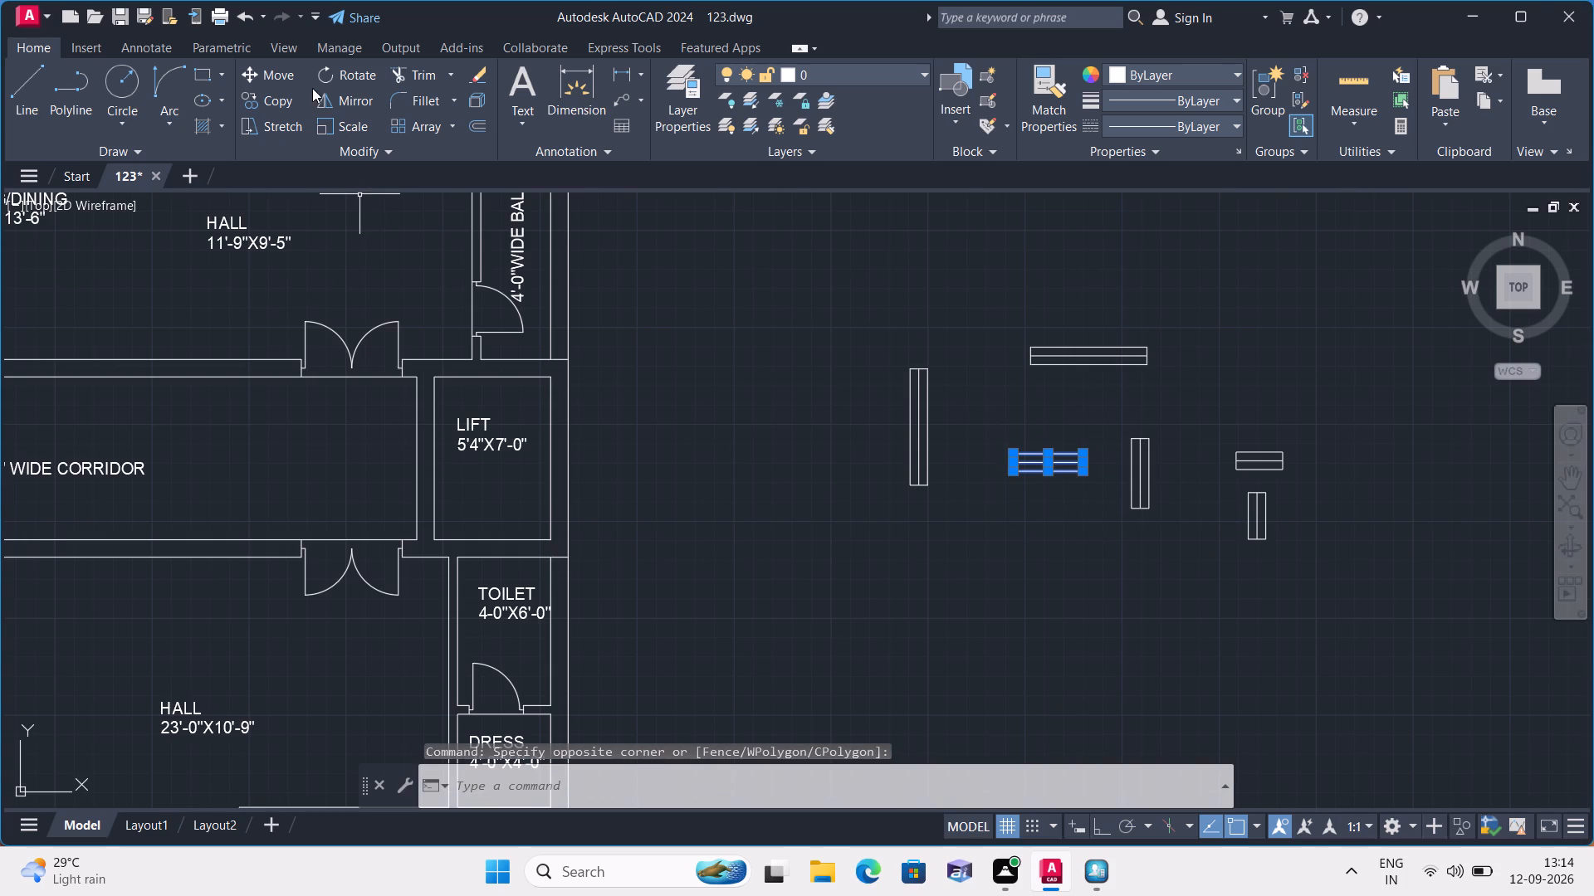
{"action": "left_click", "coordinate": [277, 96]}
{"action": "left_click", "coordinate": [1048, 472]}
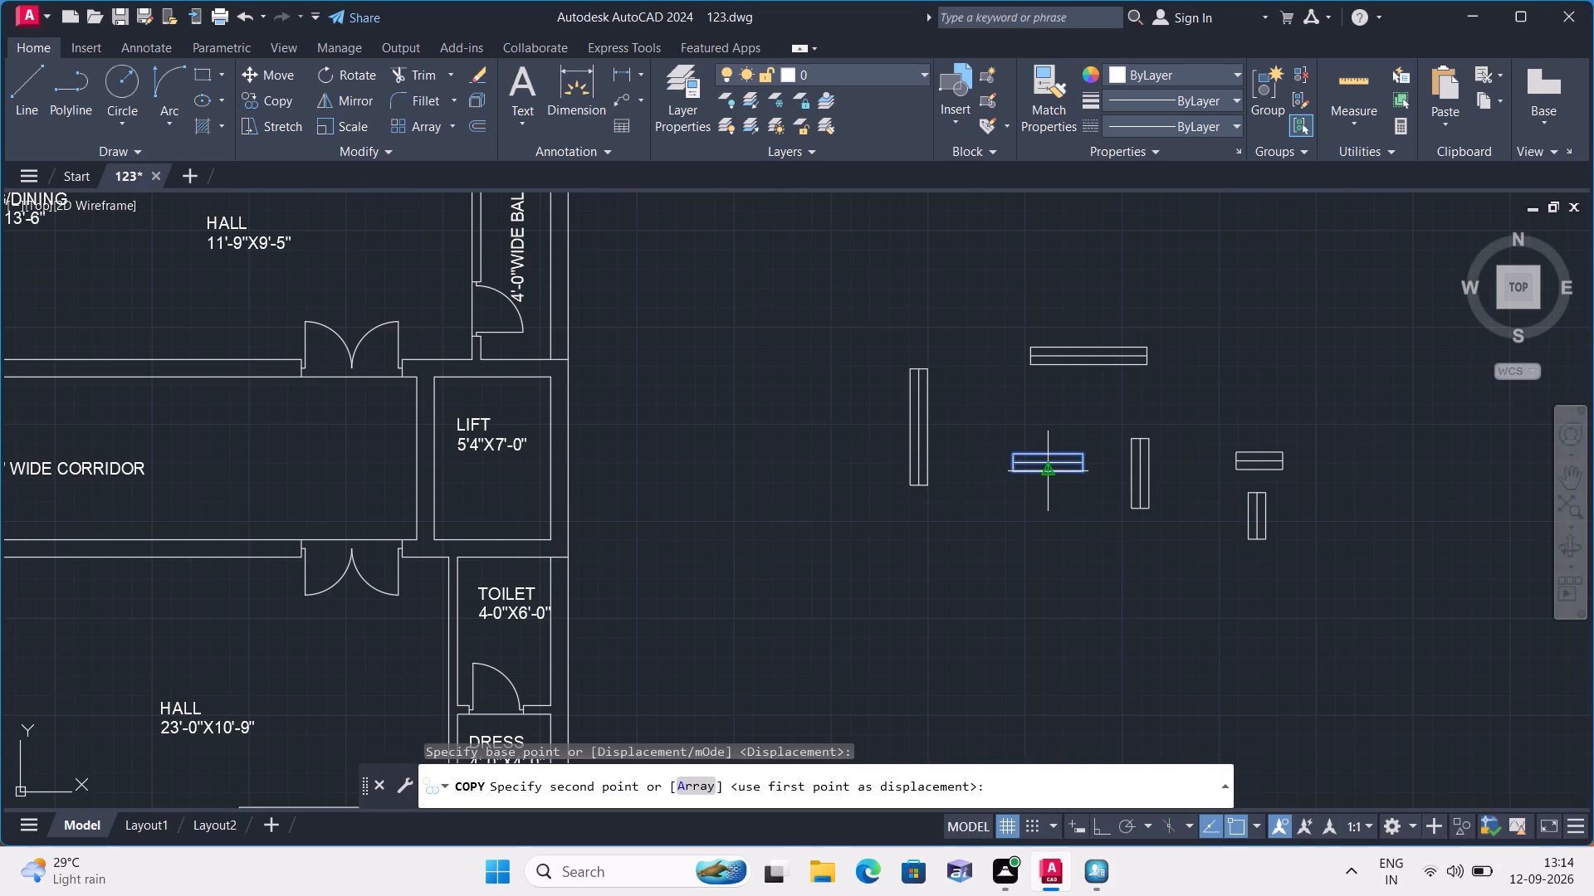
{"action": "scroll", "coordinate": [668, 397], "scroll_direction": "down", "scroll_amount": 4}
{"action": "scroll", "coordinate": [545, 326], "scroll_direction": "up", "scroll_amount": 3}
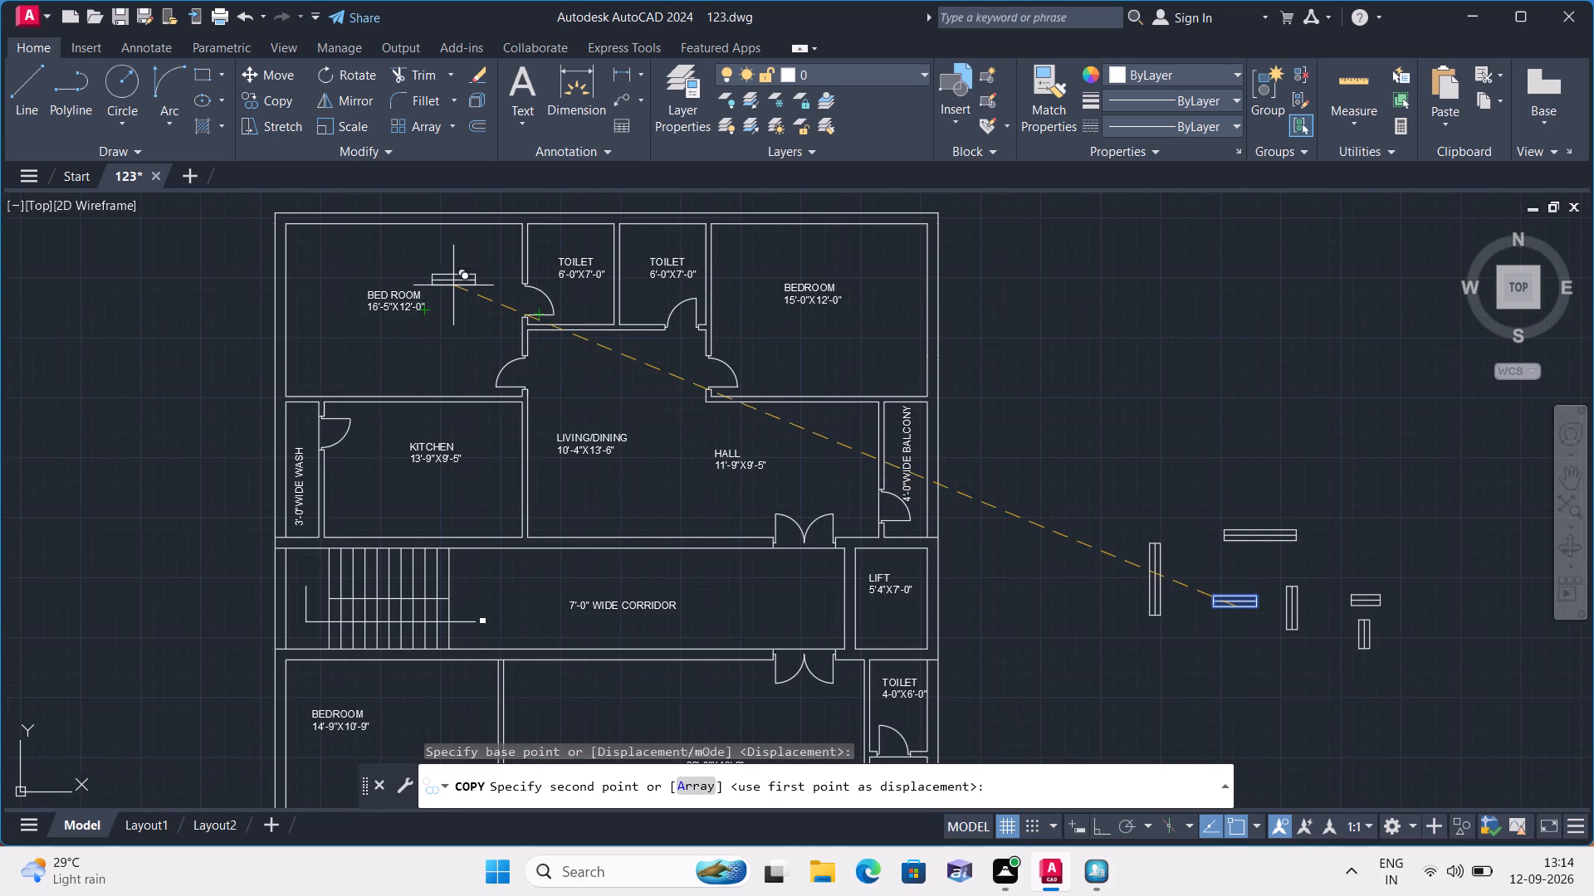
{"action": "middle_click_drag", "start_coordinate": [453, 284], "coordinate": [515, 386]}
{"action": "scroll", "coordinate": [565, 338], "scroll_direction": "up", "scroll_amount": 3}
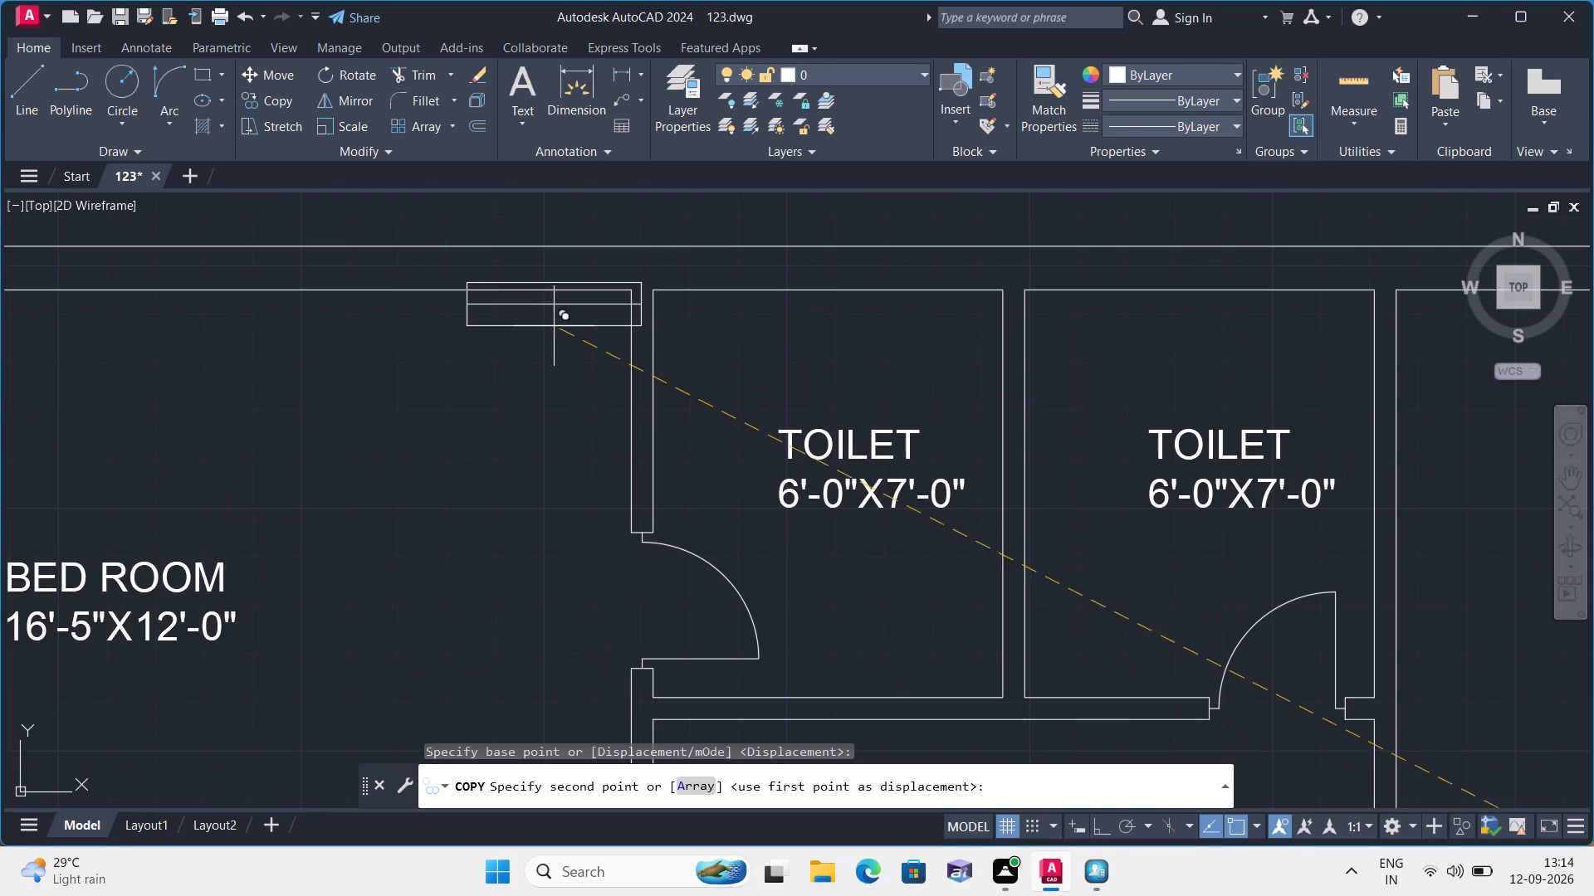
{"action": "scroll", "coordinate": [543, 290], "scroll_direction": "up", "scroll_amount": 3}
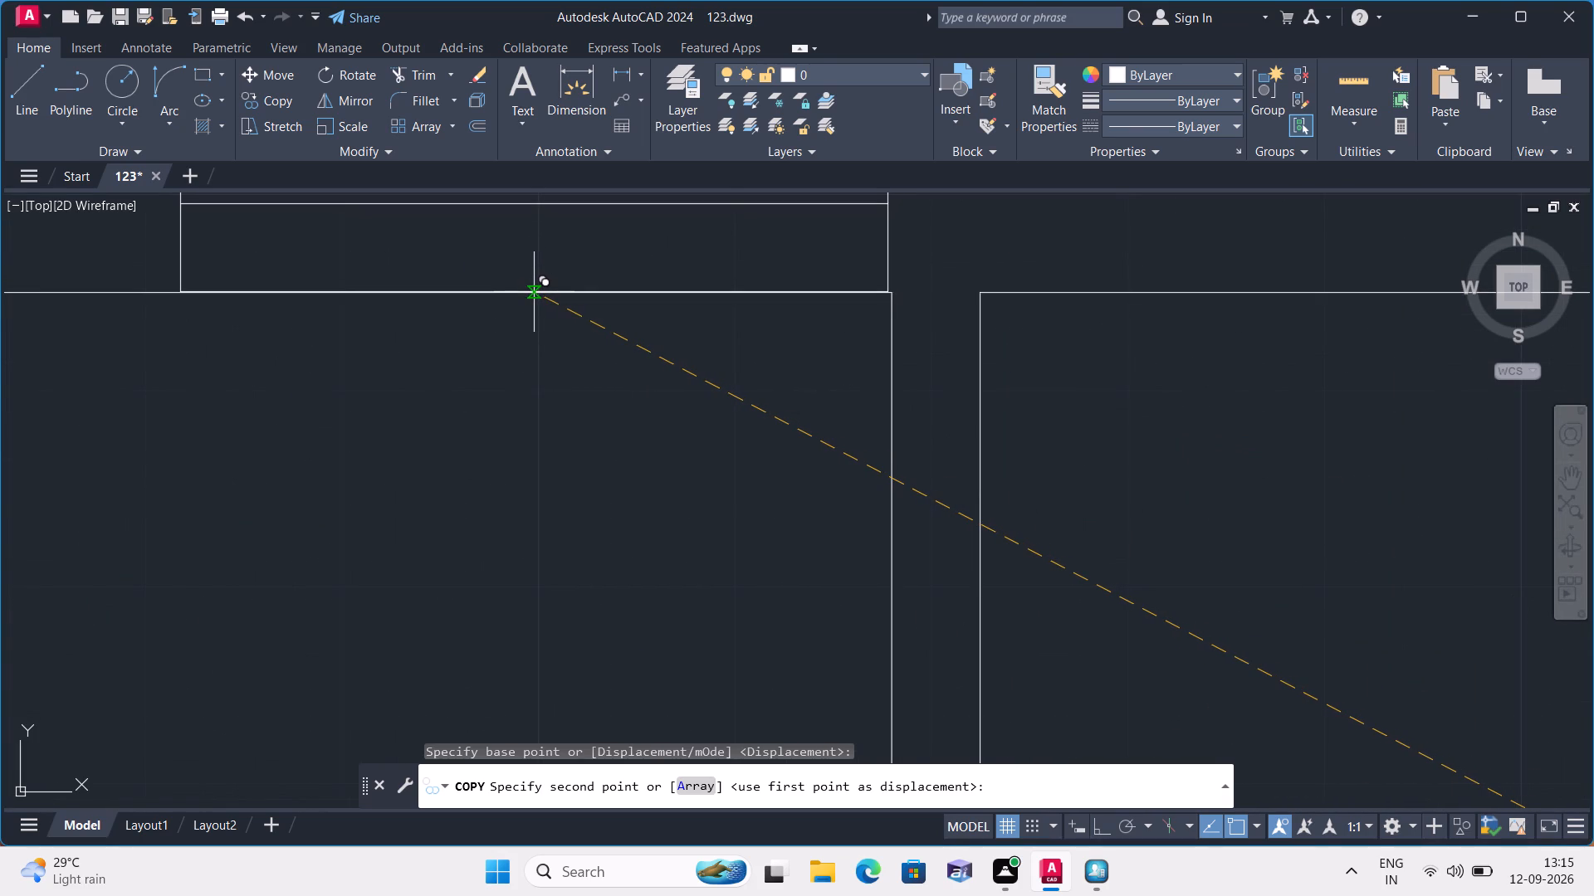
{"action": "left_click", "coordinate": [534, 292]}
Place another copy of the same window in the upper outer wall of the 15'-0"X12'-0" bedroom, at its outer corner, and end copying.
{"action": "scroll", "coordinate": [528, 292], "scroll_direction": "down", "scroll_amount": 2}
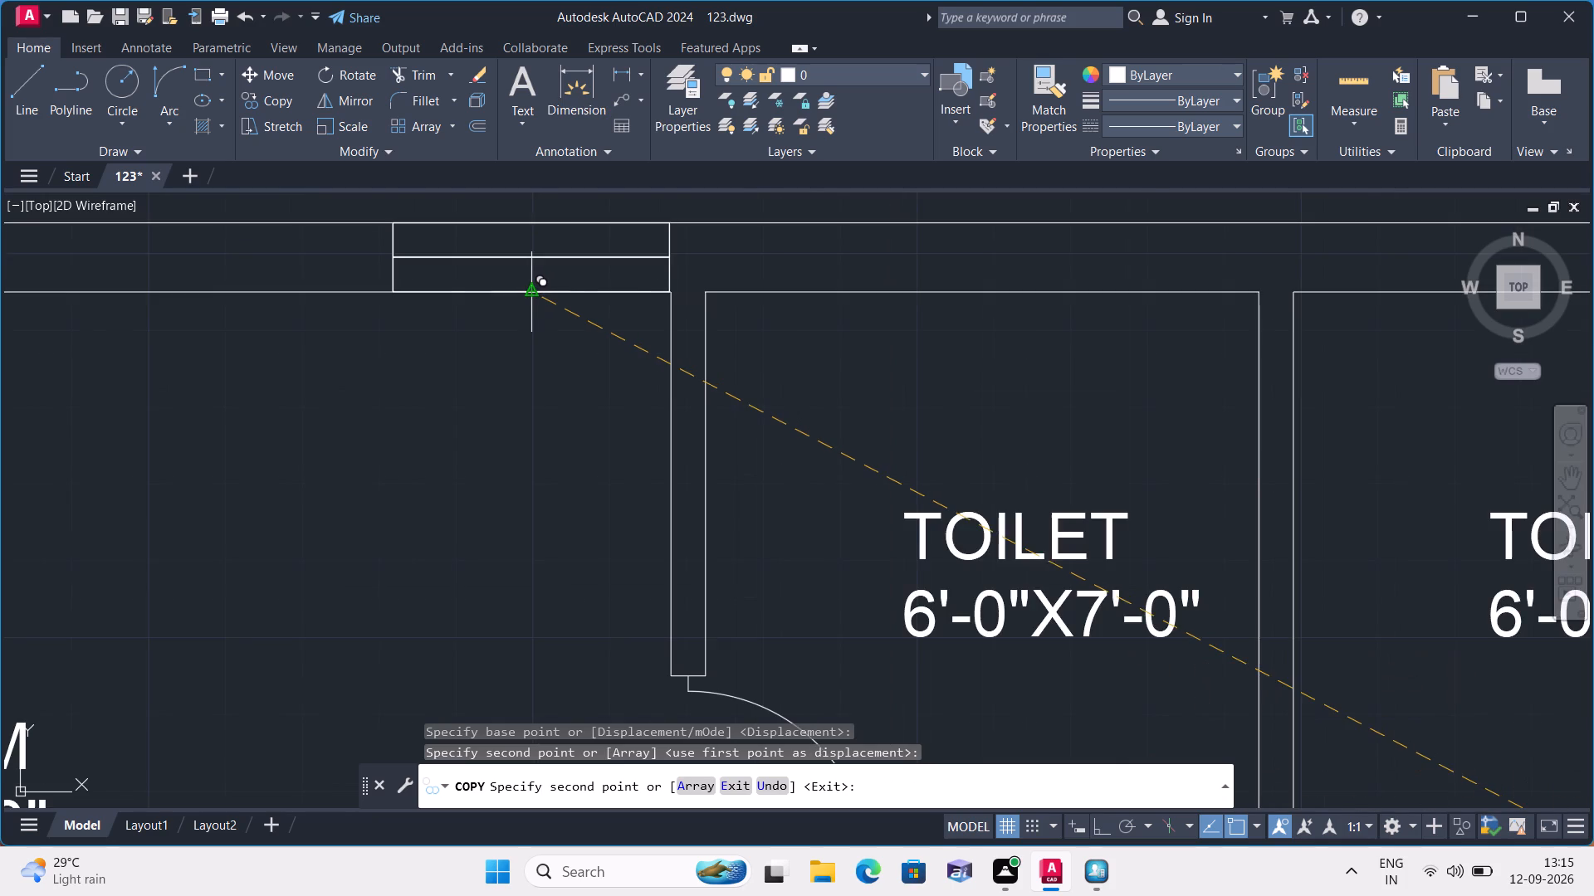
{"action": "scroll", "coordinate": [528, 292], "scroll_direction": "down", "scroll_amount": 1}
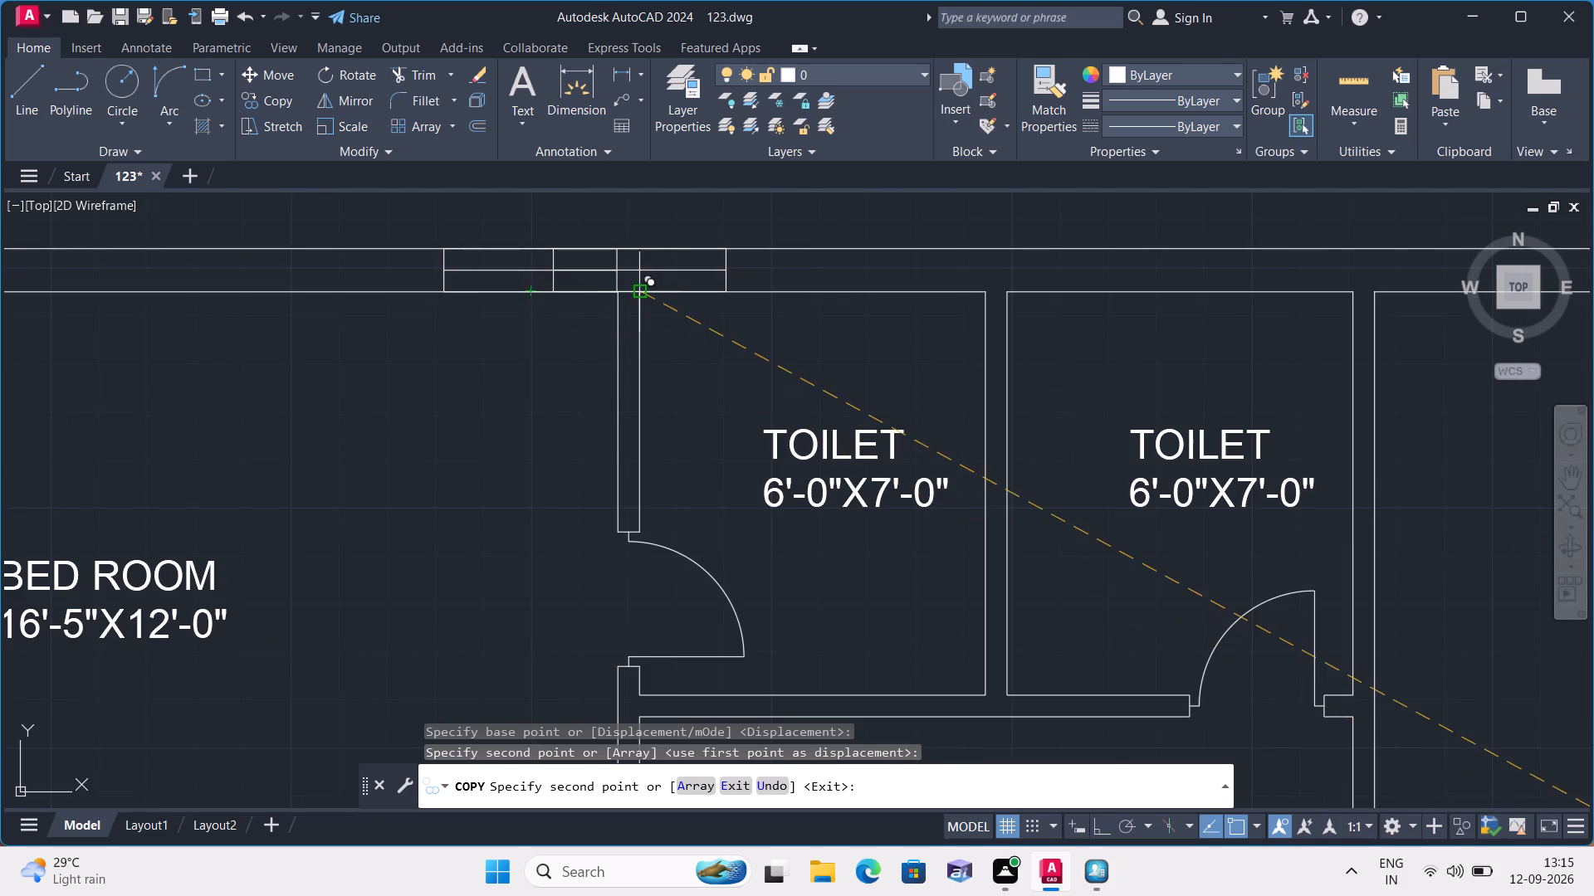
{"action": "middle_click_drag", "start_coordinate": [599, 338], "coordinate": [367, 482]}
{"action": "scroll", "coordinate": [1189, 518], "scroll_direction": "down", "scroll_amount": 1}
{"action": "middle_click_drag", "start_coordinate": [1343, 567], "coordinate": [872, 568]}
{"action": "scroll", "coordinate": [1093, 481], "scroll_direction": "up", "scroll_amount": 3}
{"action": "middle_click_drag", "start_coordinate": [1159, 492], "coordinate": [492, 538]}
{"action": "scroll", "coordinate": [1130, 494], "scroll_direction": "down", "scroll_amount": 1}
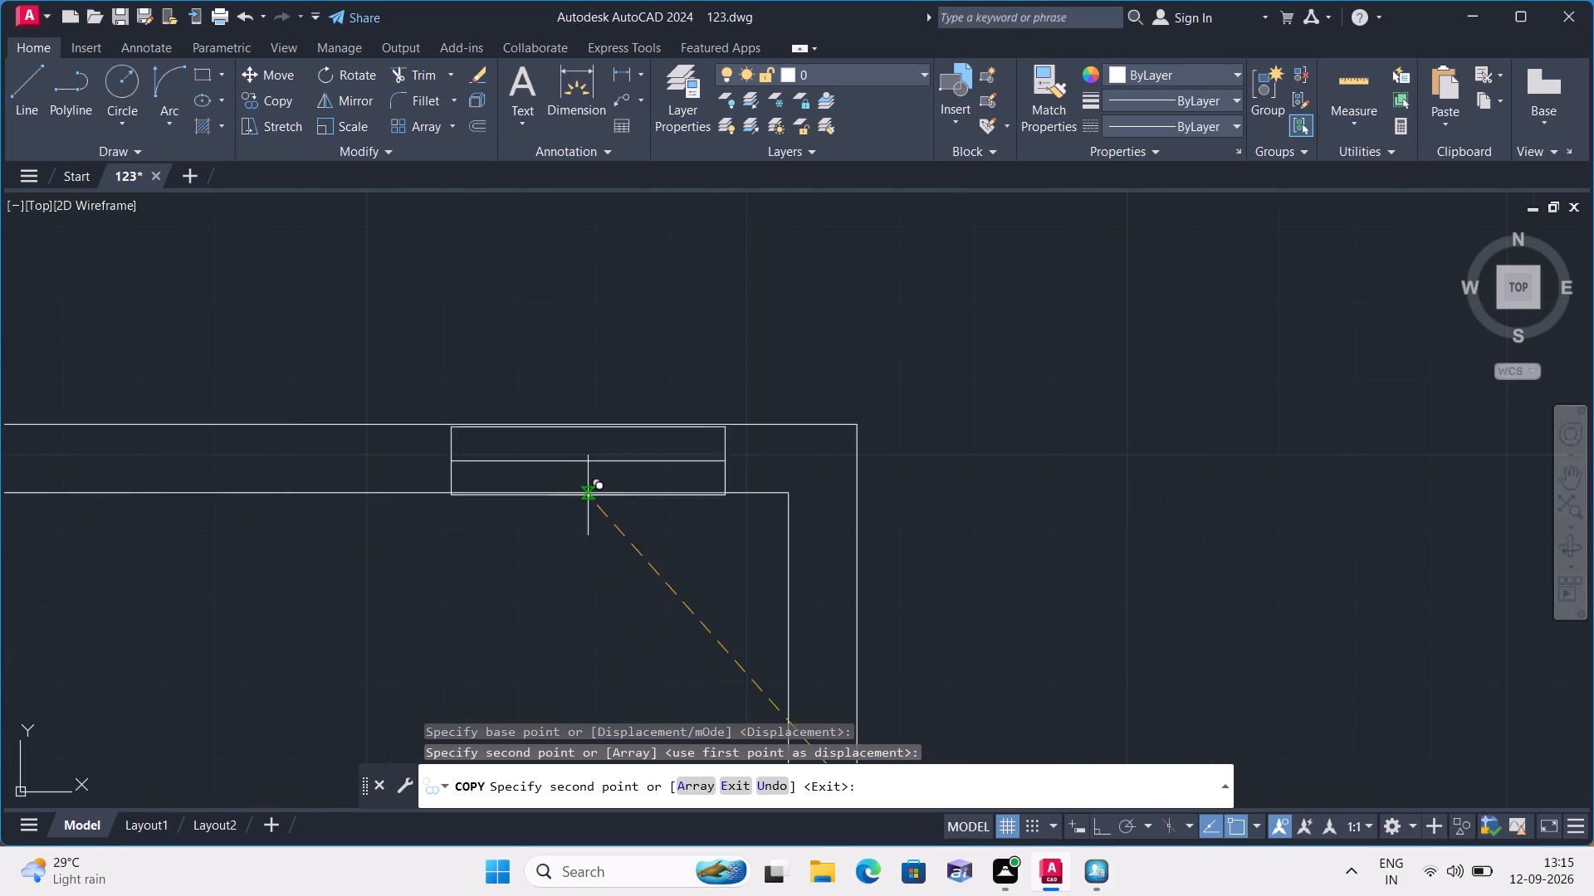
{"action": "left_click", "coordinate": [648, 490]}
{"action": "key", "text": "Escape"}
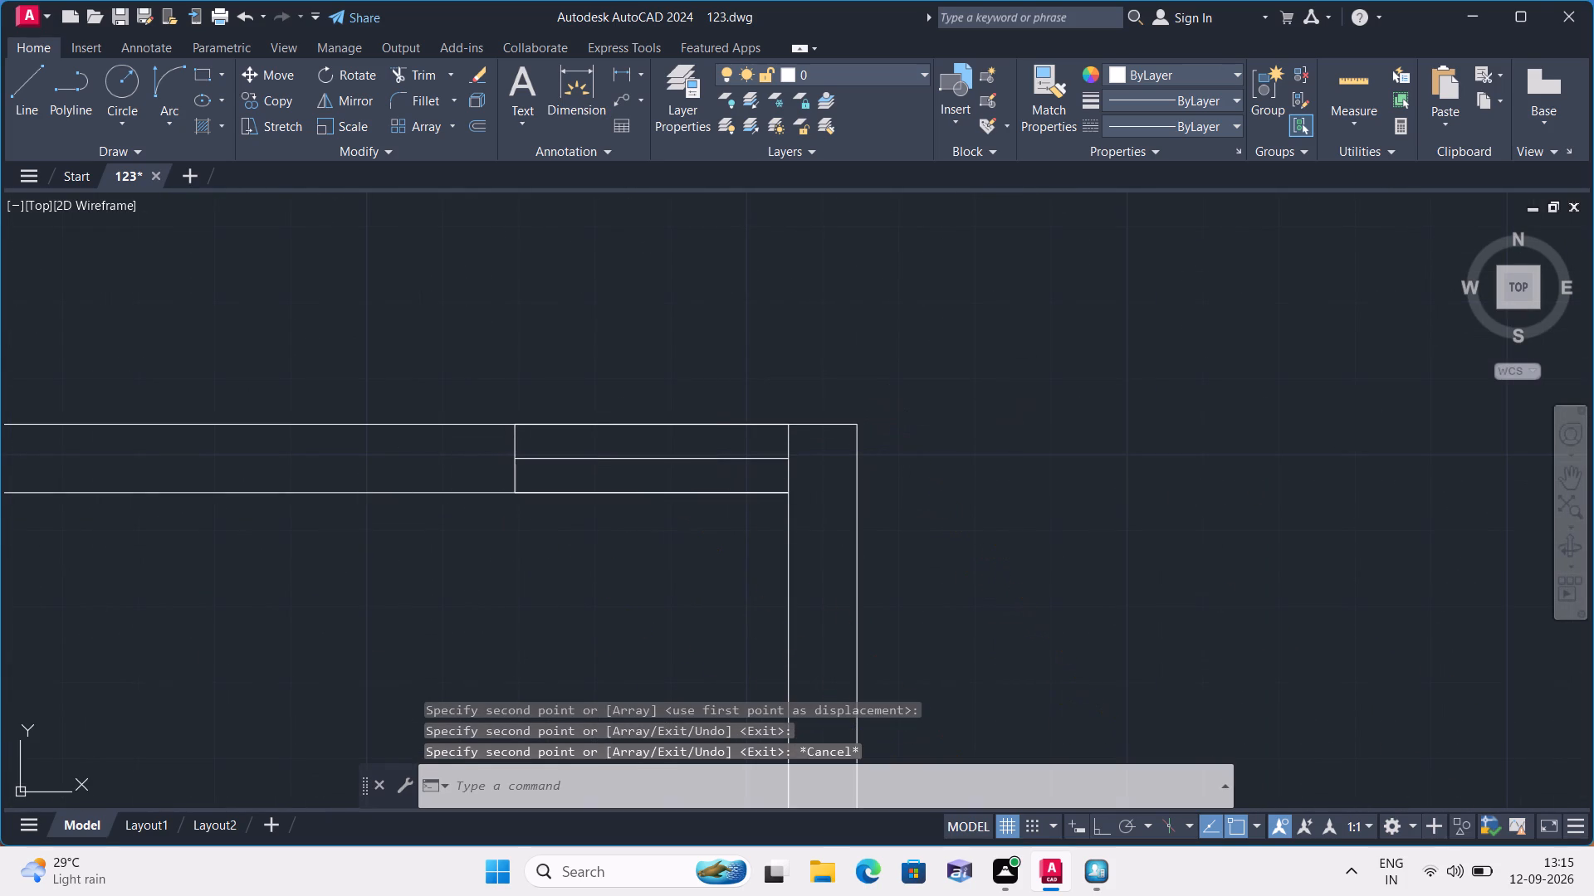
Copy the shortest horizontal window symbol to the middle of the upper outer wall of each 6'-0"X7'-0" toilet.
{"action": "scroll", "coordinate": [895, 425], "scroll_direction": "up", "scroll_amount": 1}
{"action": "scroll", "coordinate": [895, 425], "scroll_direction": "down", "scroll_amount": 3}
{"action": "scroll", "coordinate": [1065, 627], "scroll_direction": "down", "scroll_amount": 1}
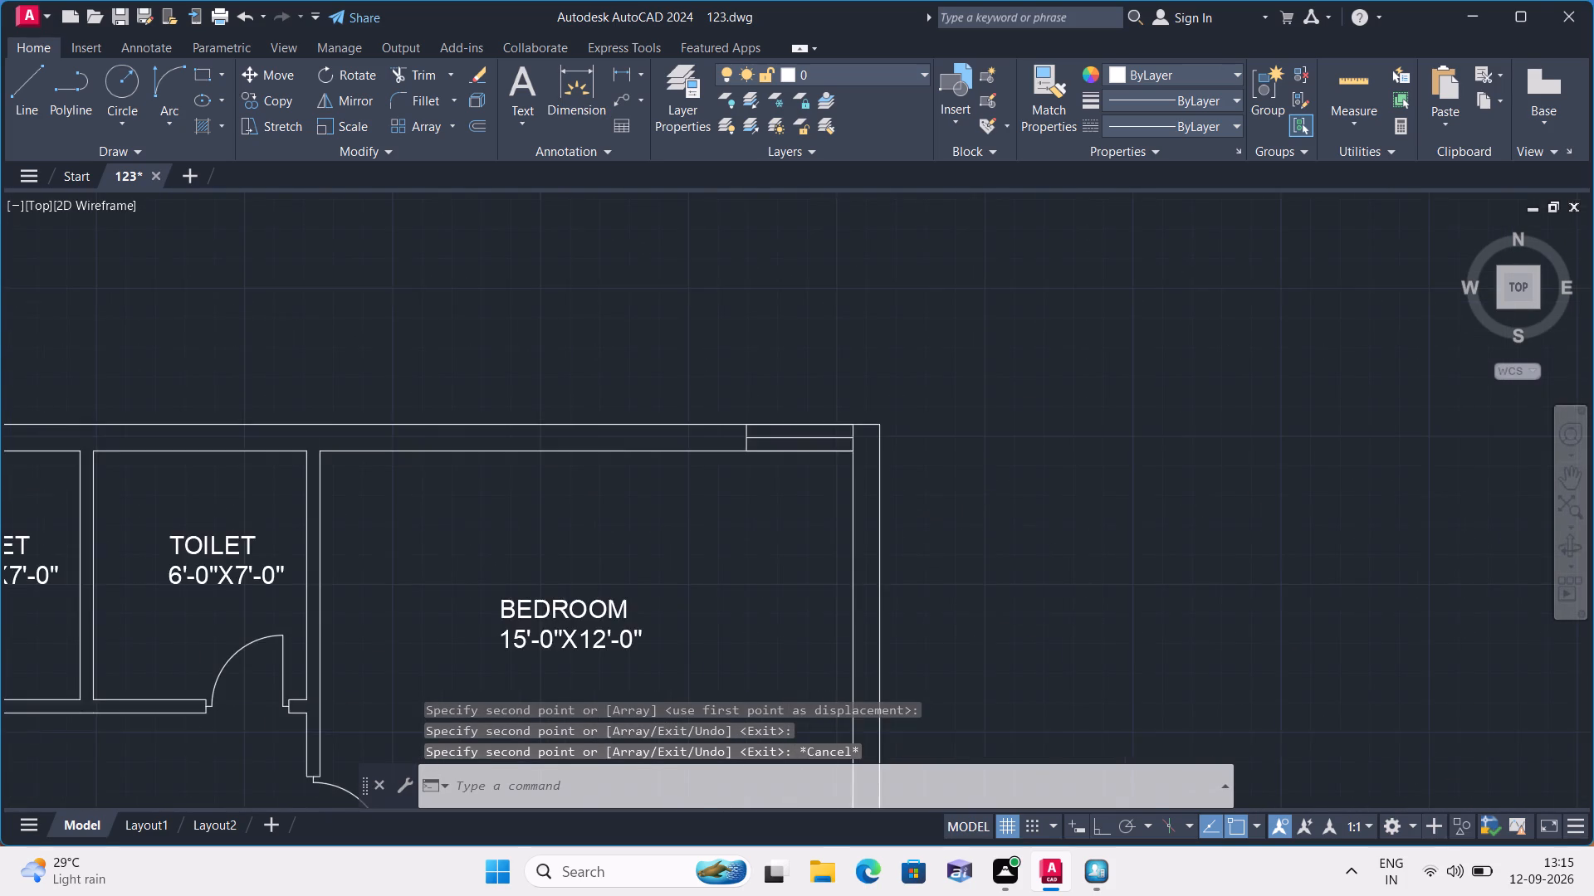
{"action": "scroll", "coordinate": [1065, 628], "scroll_direction": "down", "scroll_amount": 2}
{"action": "middle_click_drag", "start_coordinate": [1093, 647], "coordinate": [915, 464]}
{"action": "scroll", "coordinate": [998, 559], "scroll_direction": "down", "scroll_amount": 1}
{"action": "scroll", "coordinate": [985, 594], "scroll_direction": "up", "scroll_amount": 3}
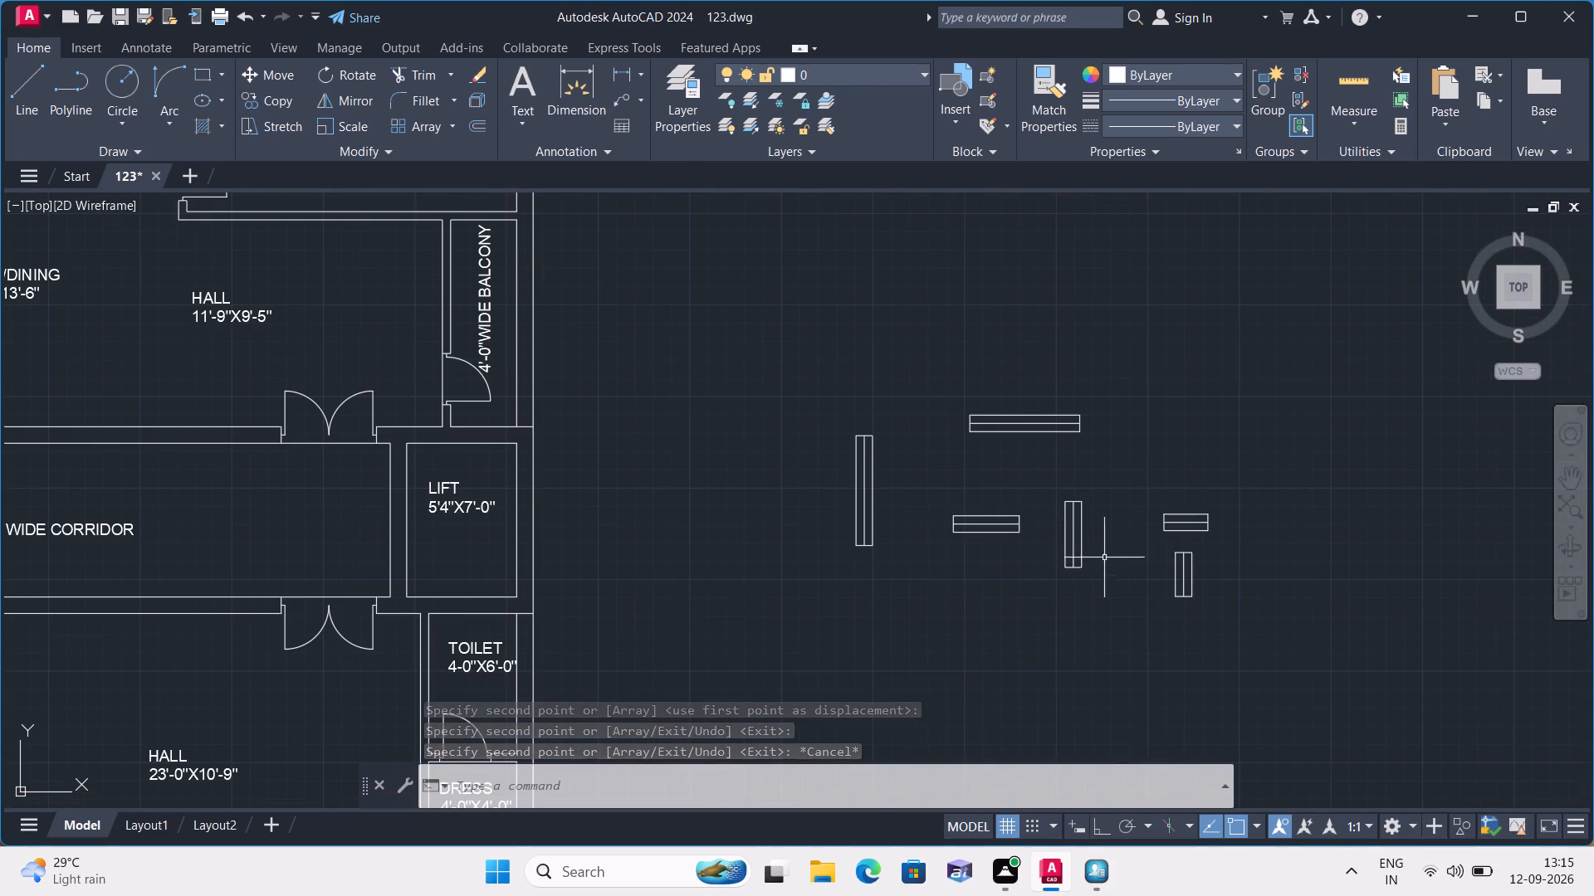
{"action": "left_click", "coordinate": [1120, 494]}
{"action": "left_click", "coordinate": [1241, 538]}
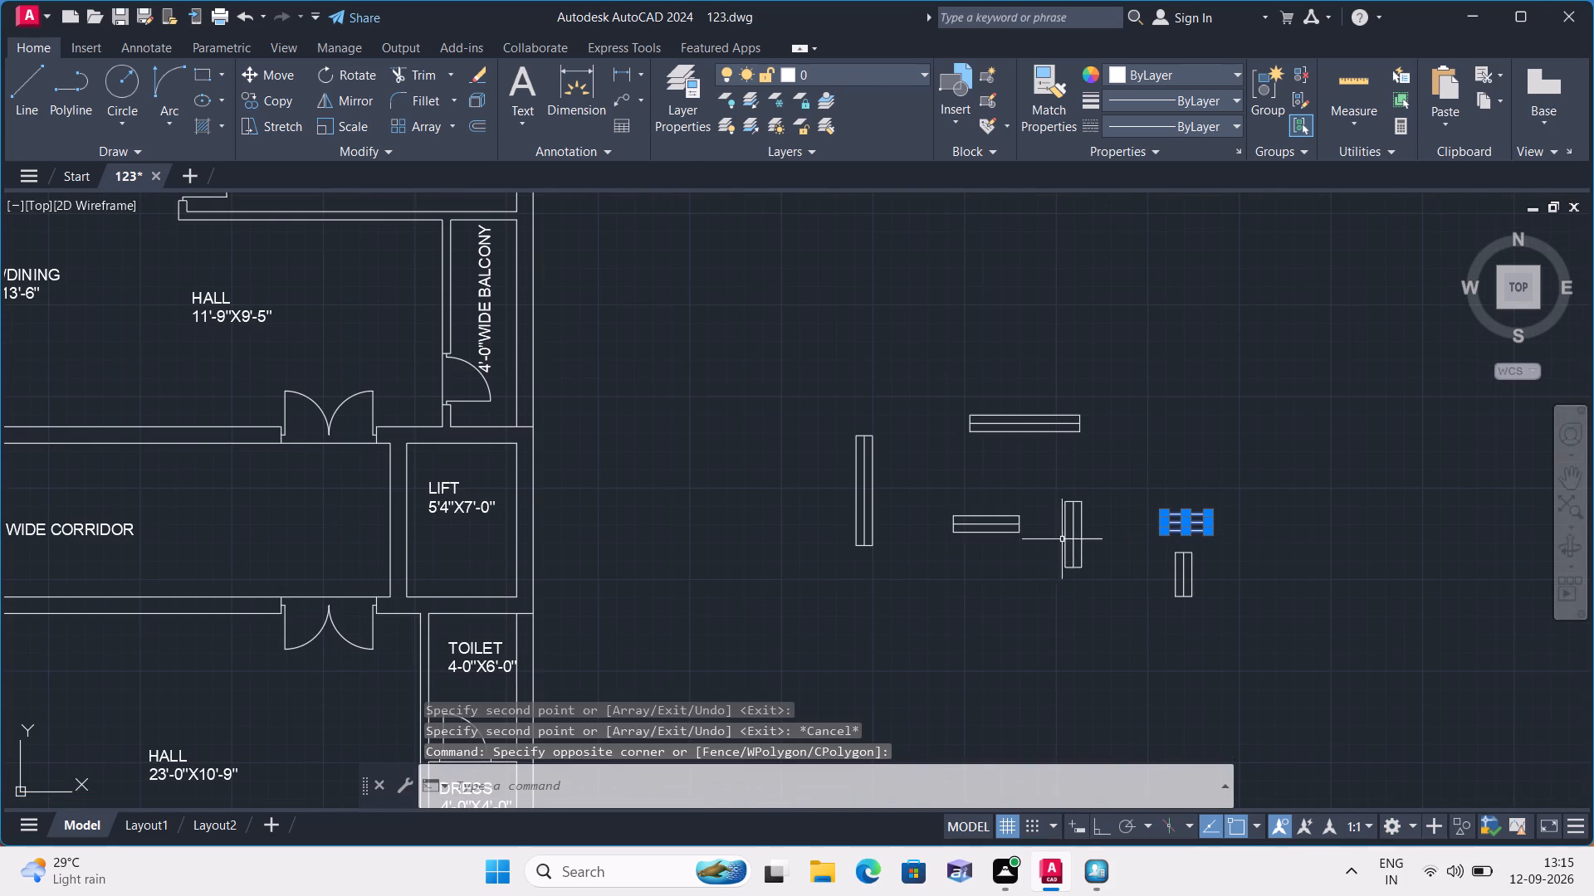
{"action": "left_click", "coordinate": [282, 99]}
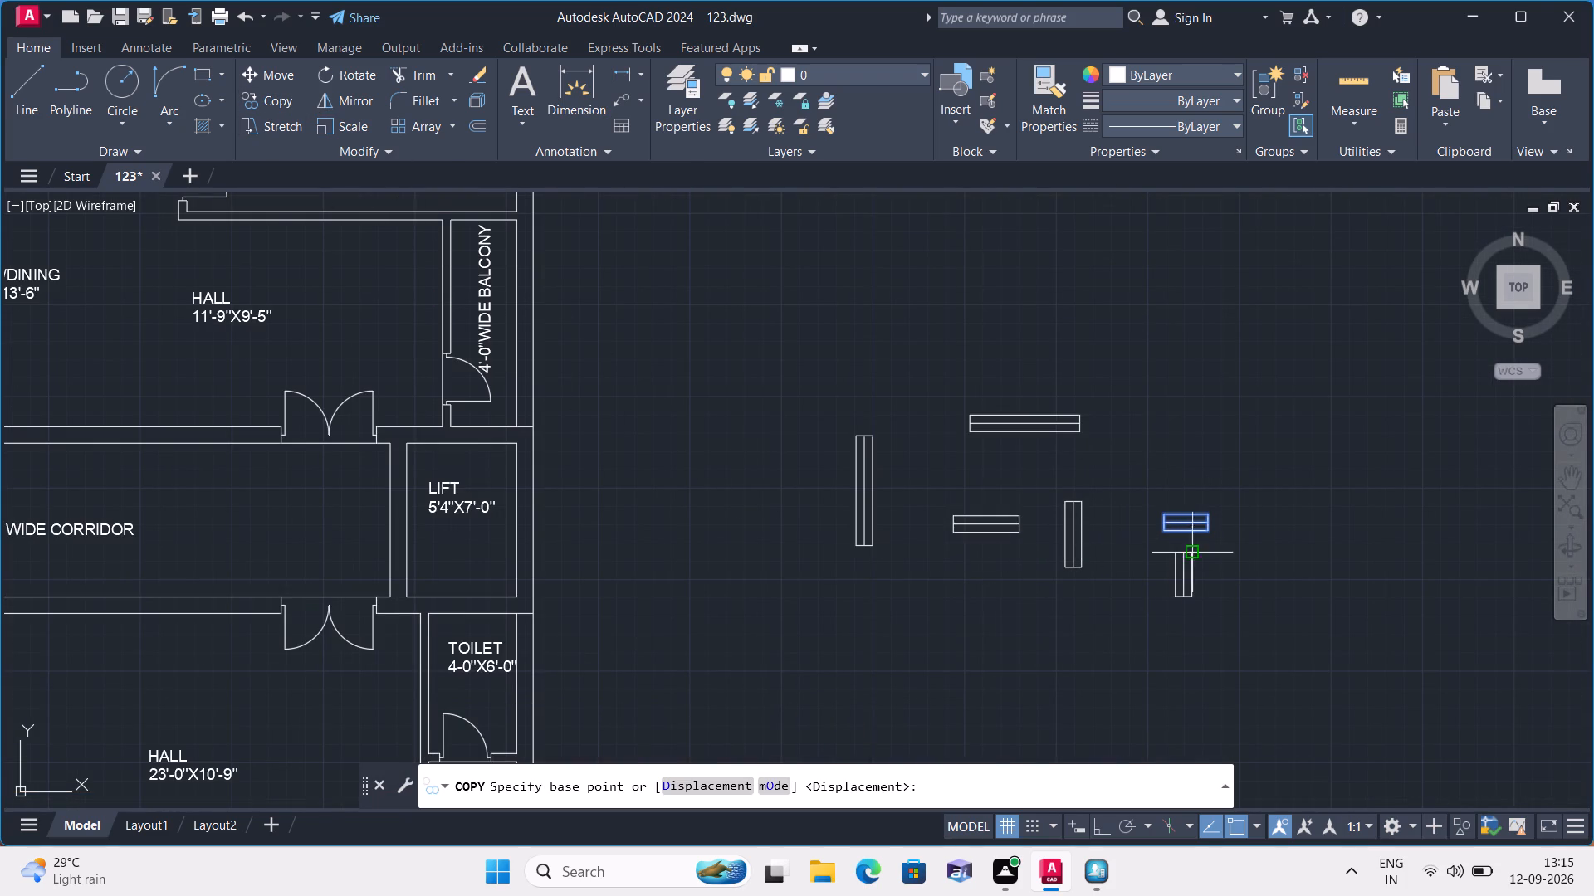
{"action": "left_click", "coordinate": [1191, 530]}
{"action": "scroll", "coordinate": [359, 435], "scroll_direction": "down", "scroll_amount": 2}
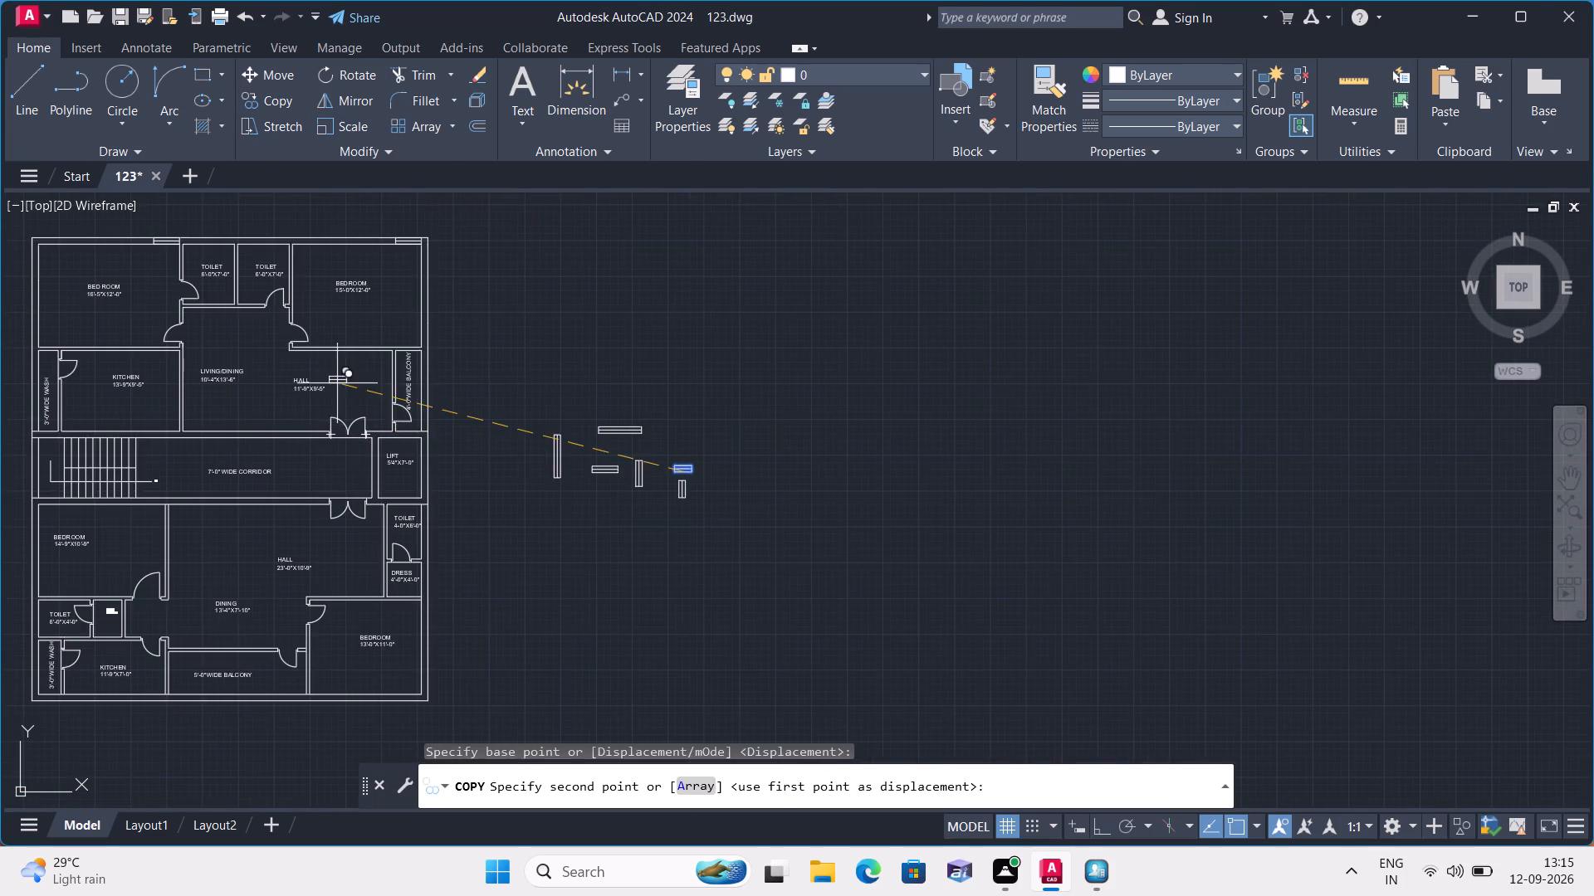
{"action": "middle_click_drag", "start_coordinate": [322, 379], "coordinate": [521, 462]}
{"action": "scroll", "coordinate": [267, 317], "scroll_direction": "up", "scroll_amount": 4}
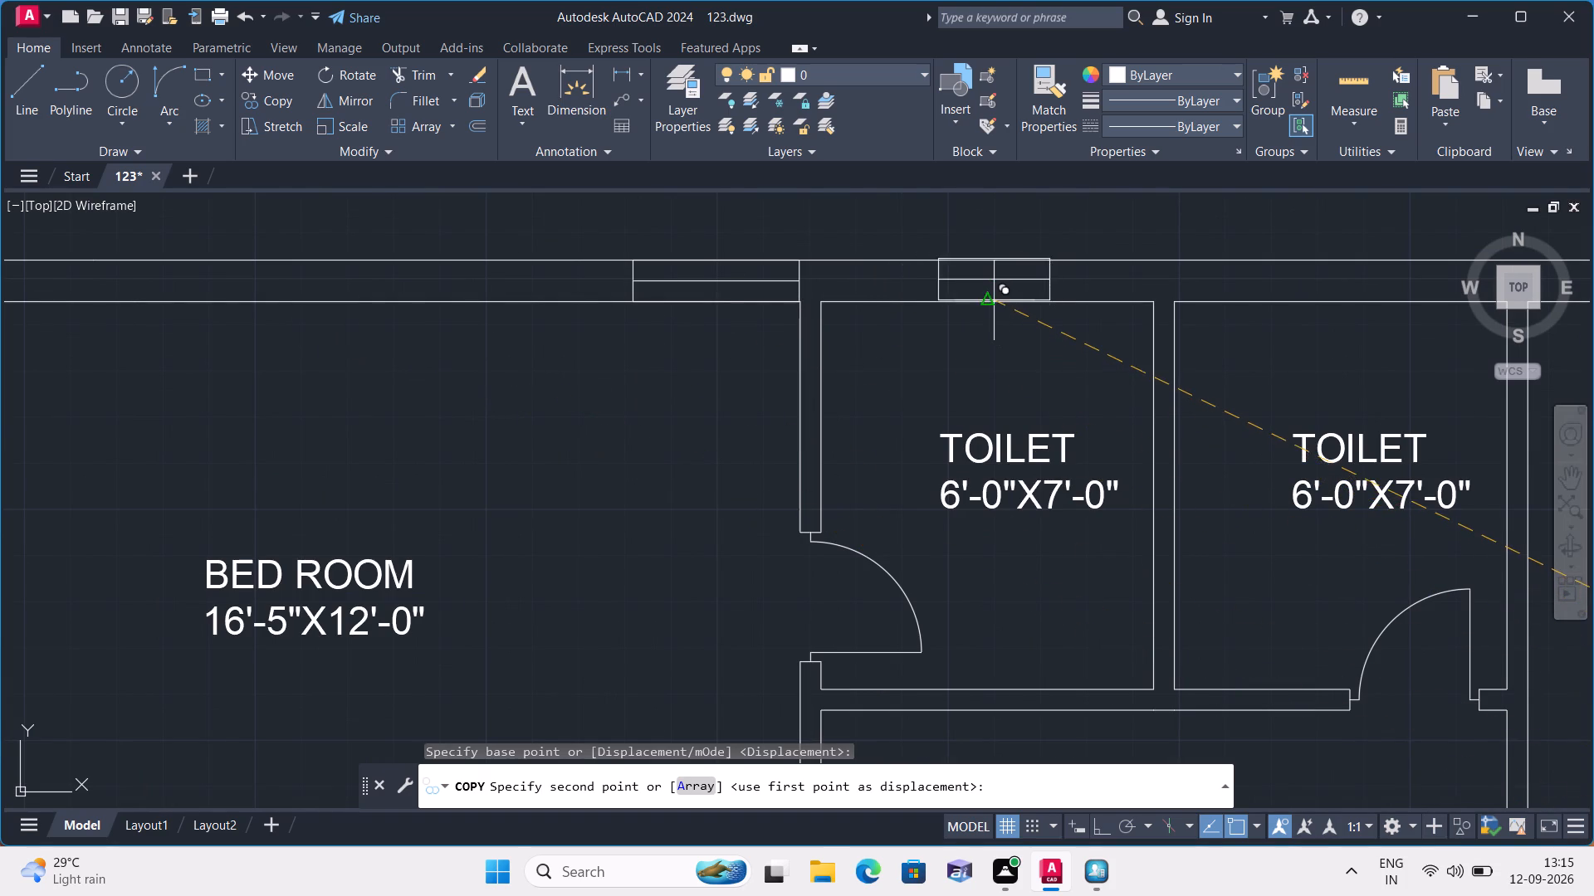
{"action": "left_click", "coordinate": [988, 299]}
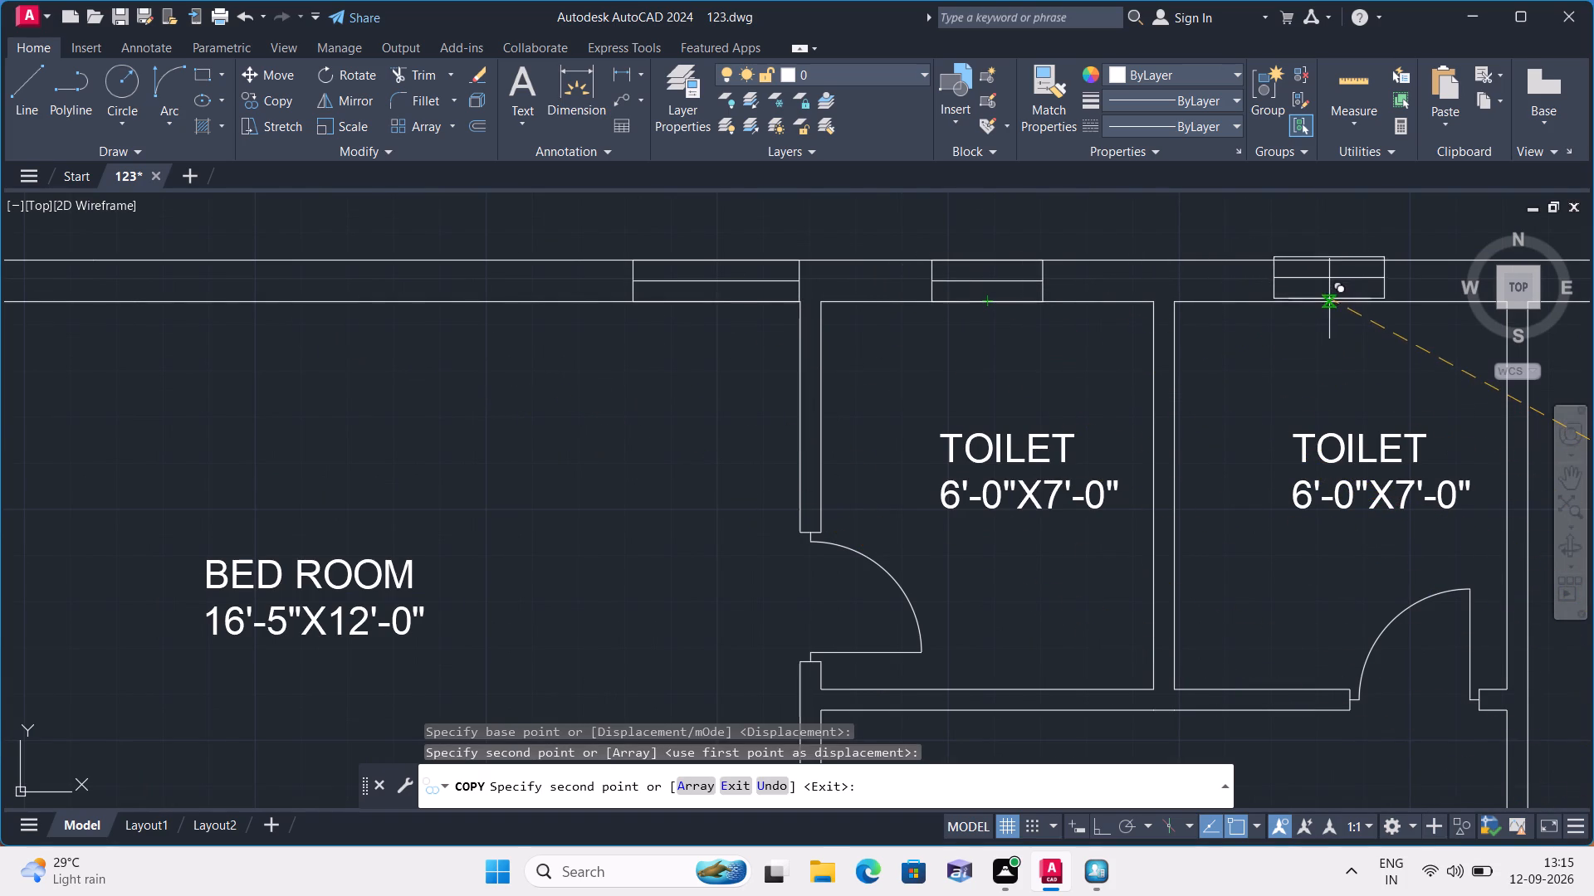
{"action": "left_click", "coordinate": [1339, 299]}
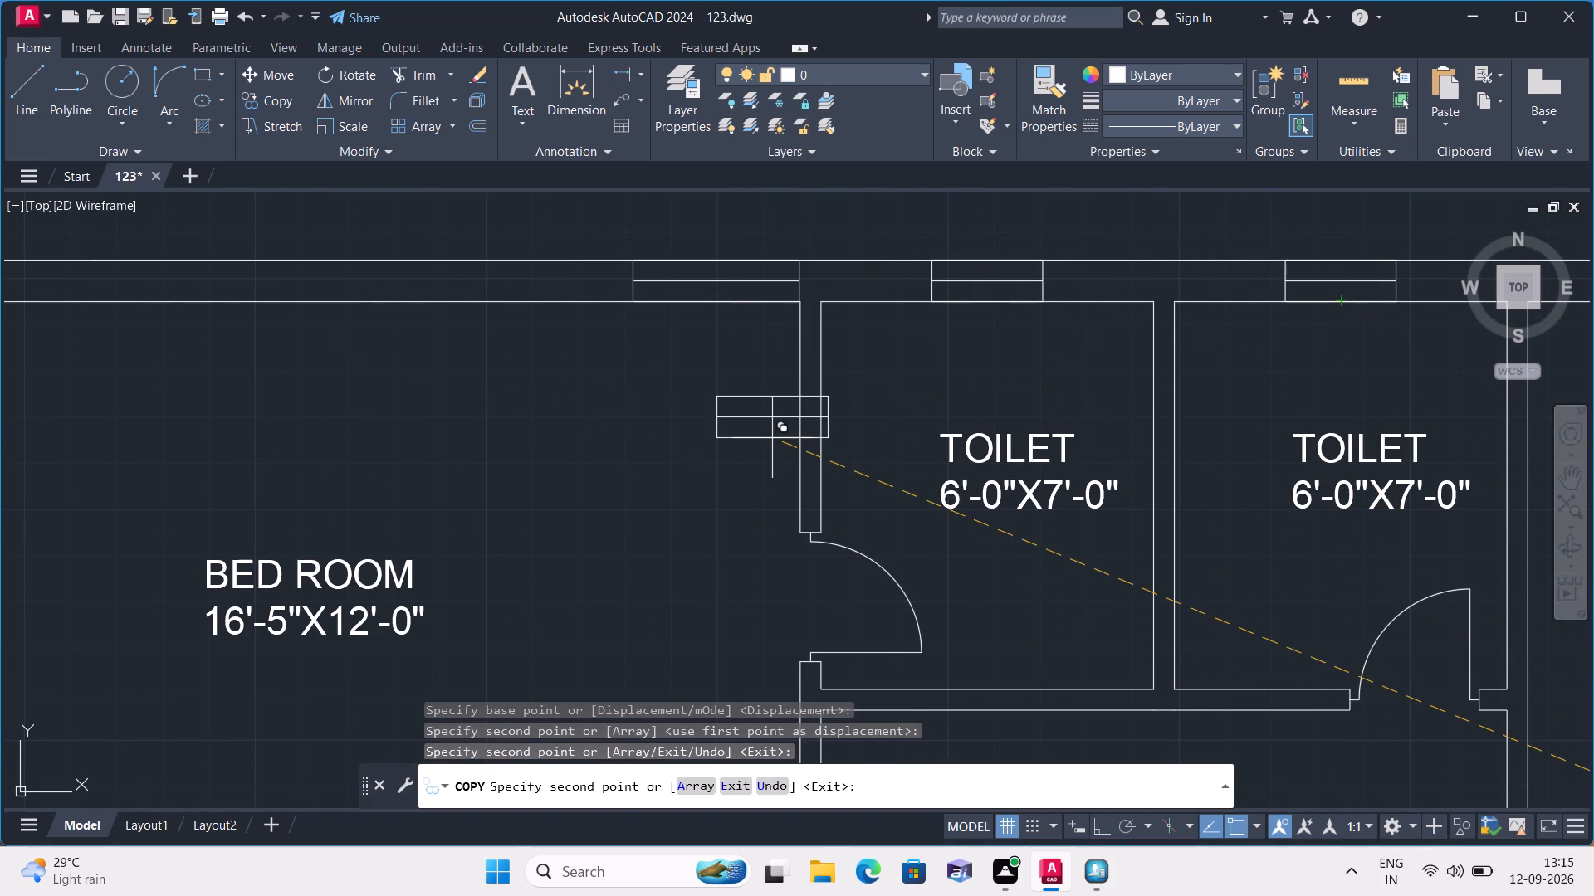
{"action": "key", "text": "Escape"}
Copy the longest vertical window symbol into the left outer wall of the 16'-5"X12'-0" bedroom, at the room's lower corner.
{"action": "scroll", "coordinate": [570, 519], "scroll_direction": "down", "scroll_amount": 2}
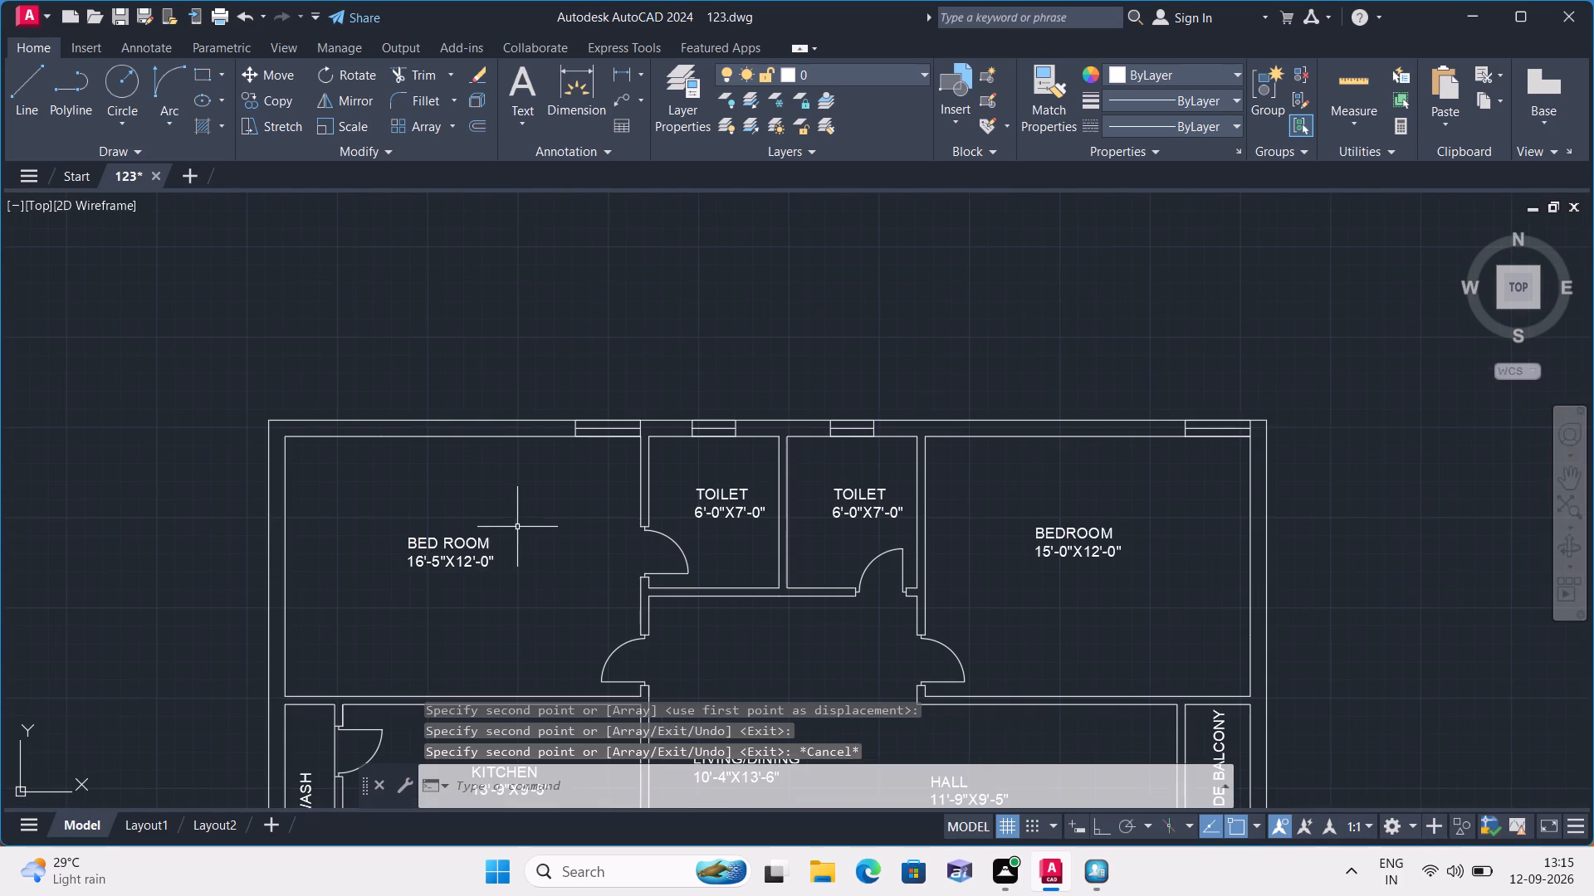
{"action": "scroll", "coordinate": [213, 566], "scroll_direction": "down", "scroll_amount": 2}
{"action": "middle_click_drag", "start_coordinate": [534, 588], "coordinate": [479, 324]}
{"action": "scroll", "coordinate": [531, 588], "scroll_direction": "down", "scroll_amount": 1}
{"action": "scroll", "coordinate": [590, 420], "scroll_direction": "up", "scroll_amount": 1}
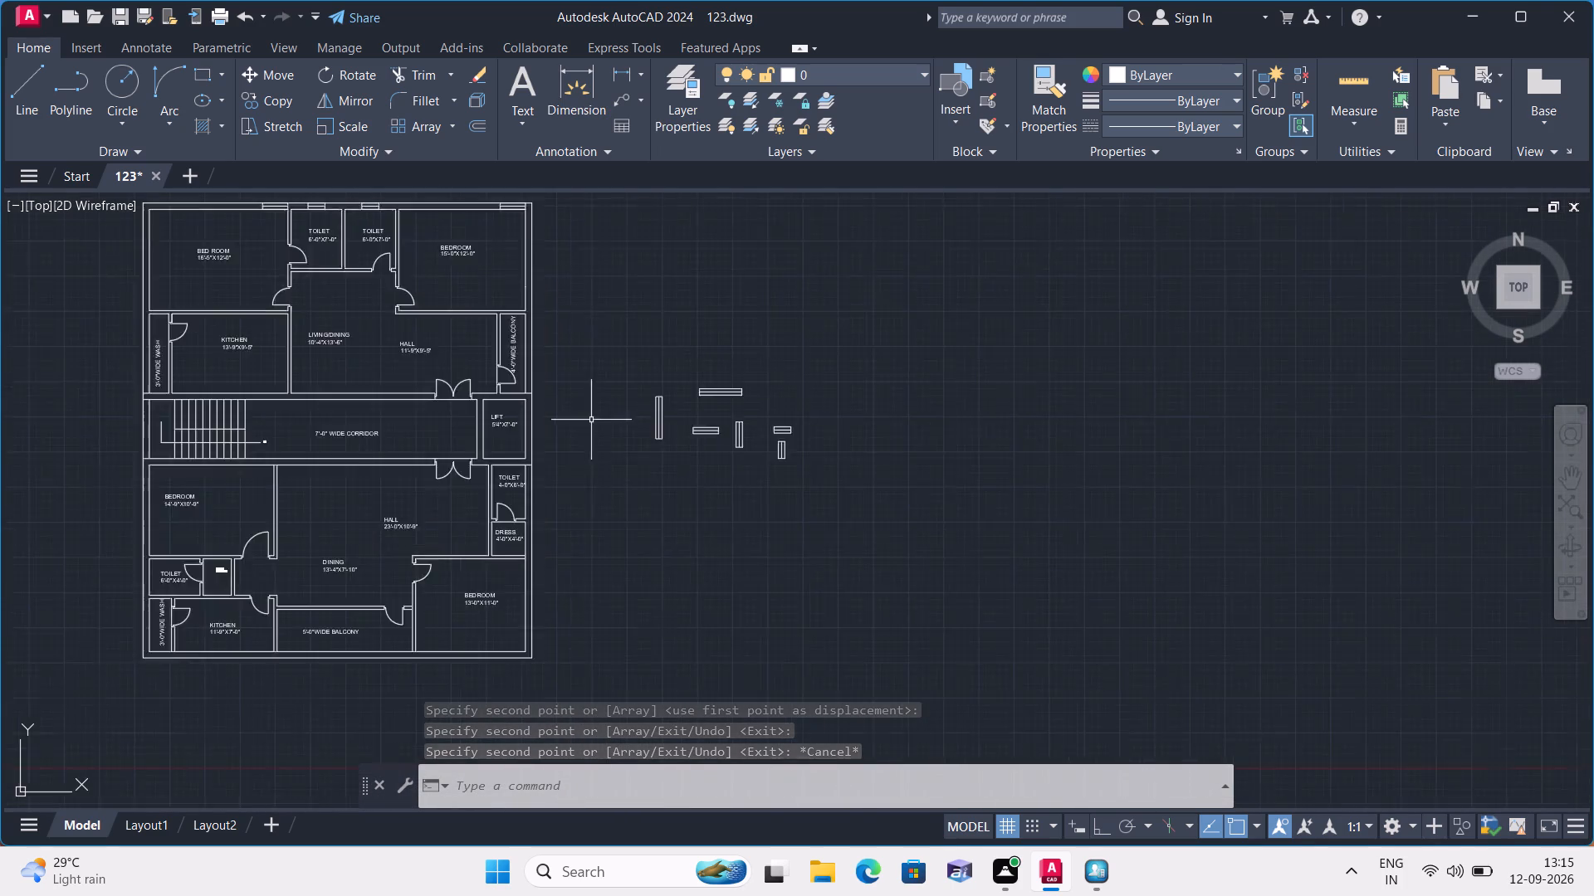
{"action": "scroll", "coordinate": [593, 420], "scroll_direction": "up", "scroll_amount": 2}
{"action": "left_click_drag", "start_coordinate": [683, 319], "coordinate": [718, 343]}
{"action": "left_click", "coordinate": [779, 527]}
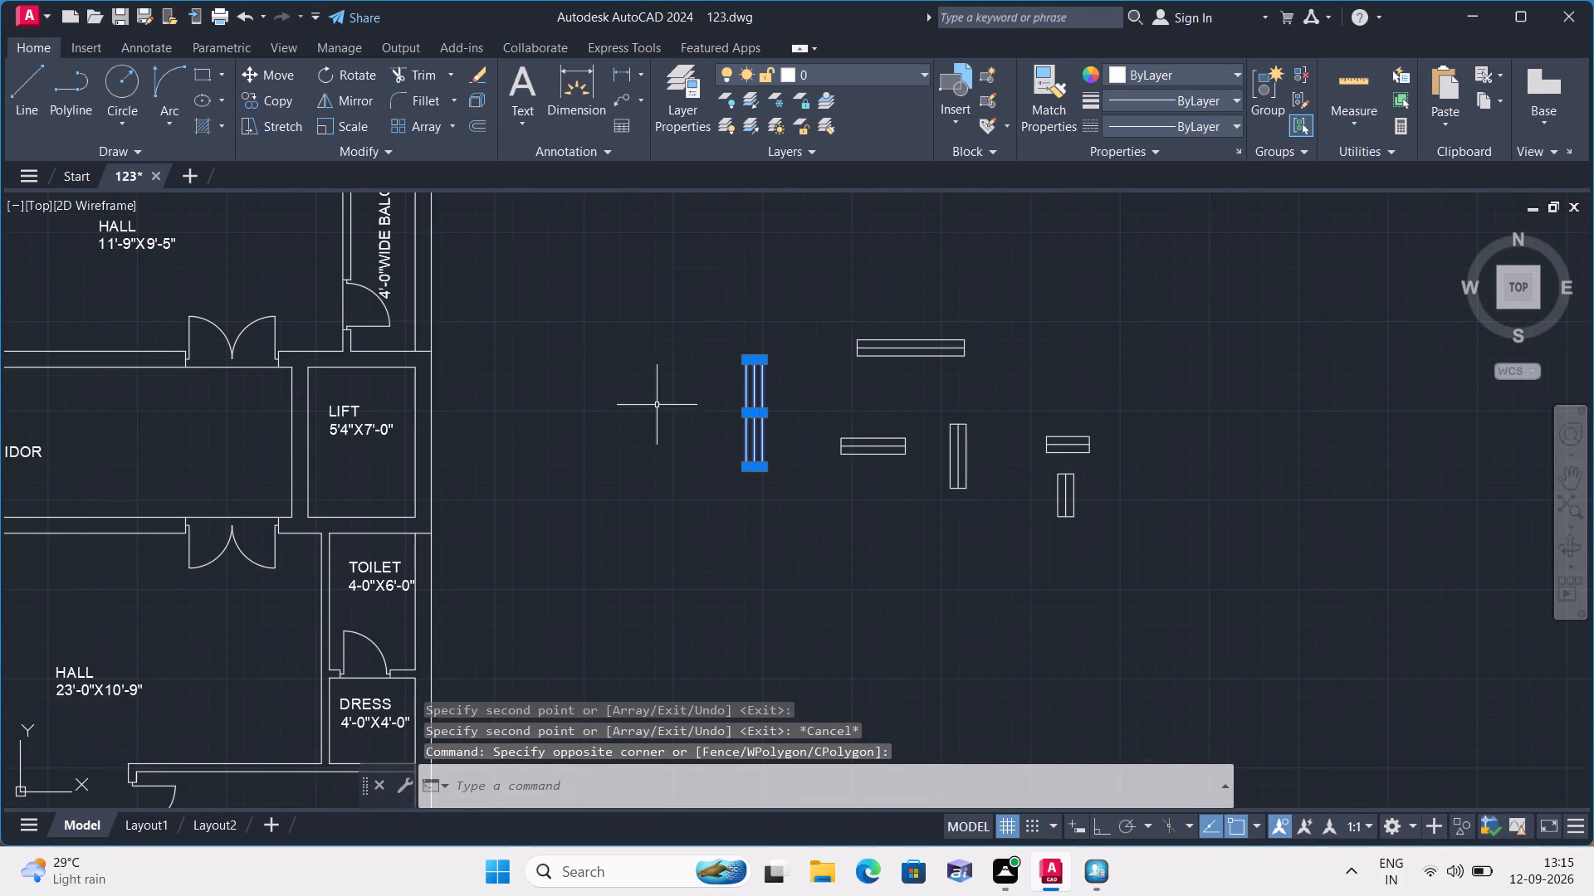
{"action": "left_click", "coordinate": [285, 100]}
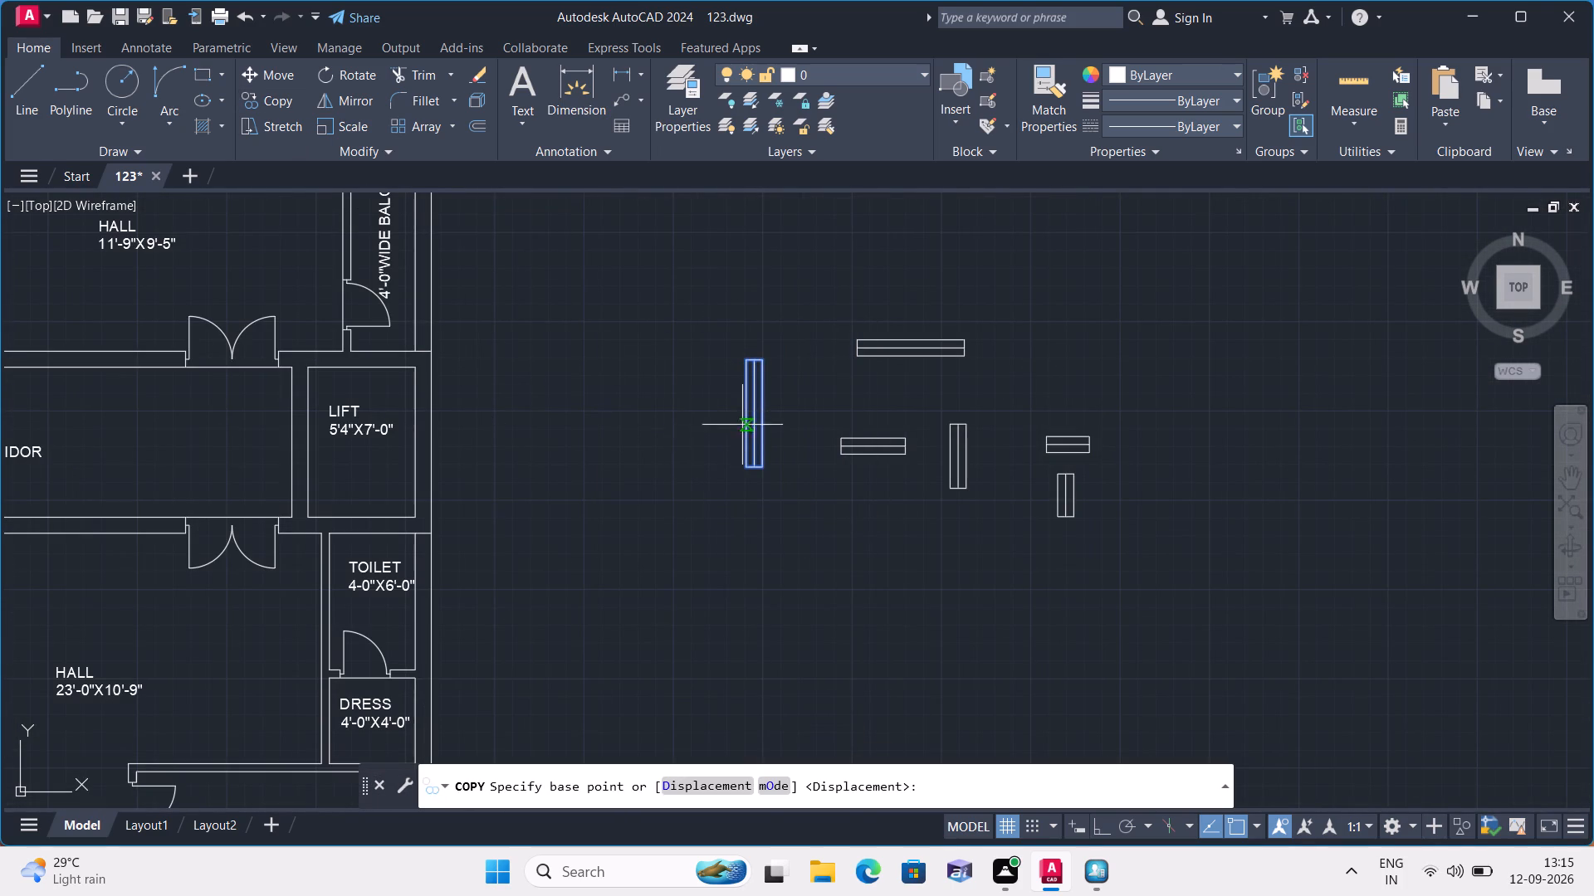
{"action": "left_click", "coordinate": [765, 416]}
{"action": "scroll", "coordinate": [184, 426], "scroll_direction": "down", "scroll_amount": 2}
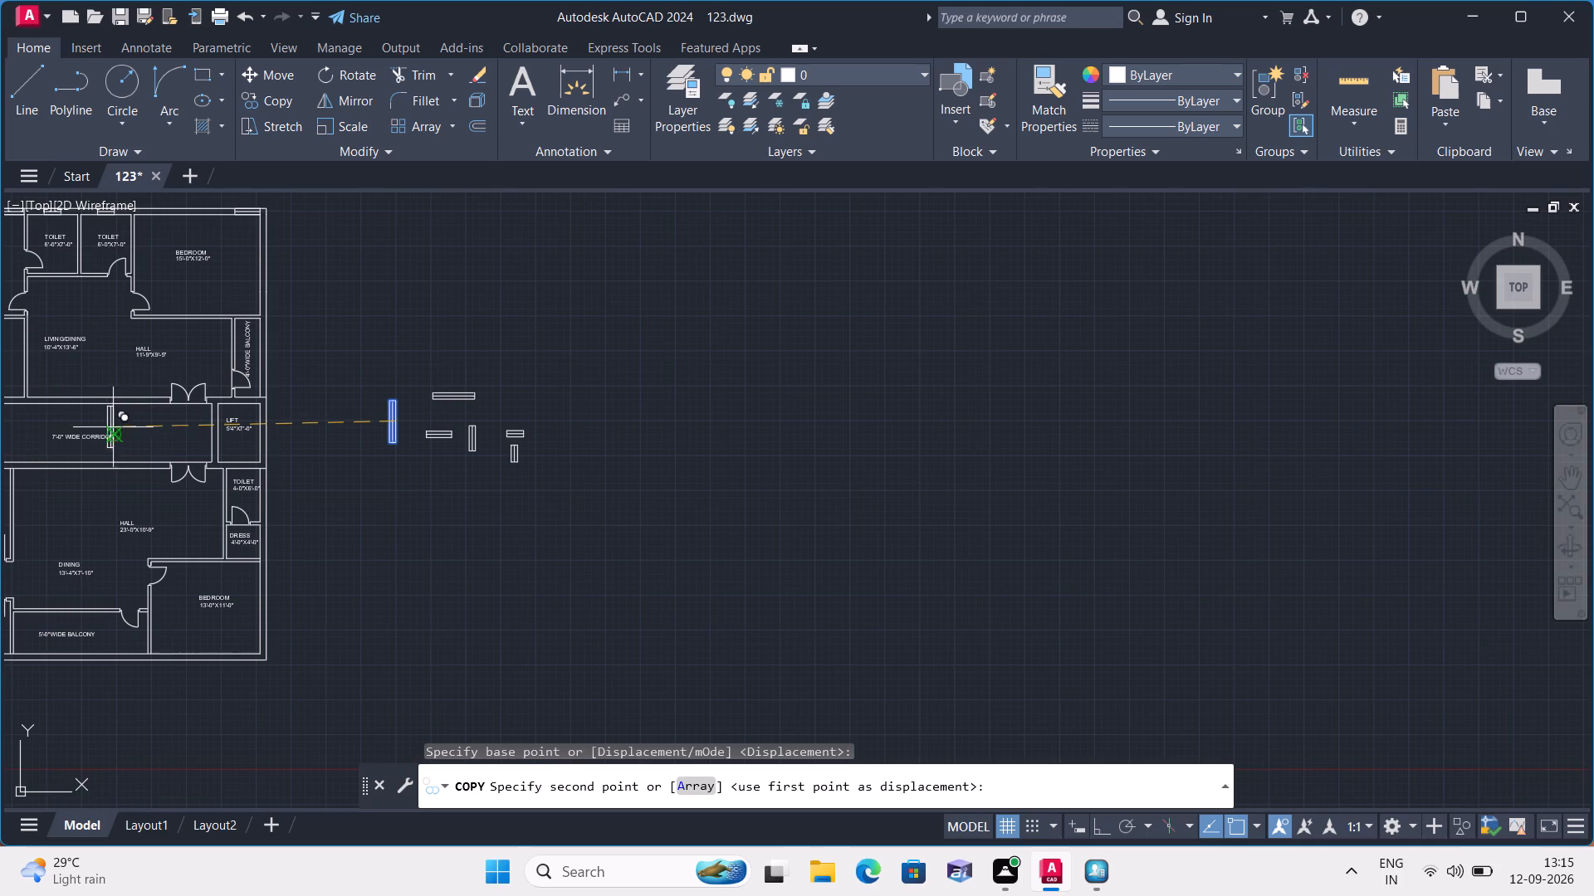
{"action": "middle_click_drag", "start_coordinate": [60, 428], "coordinate": [515, 411]}
{"action": "scroll", "coordinate": [213, 436], "scroll_direction": "down", "scroll_amount": 1}
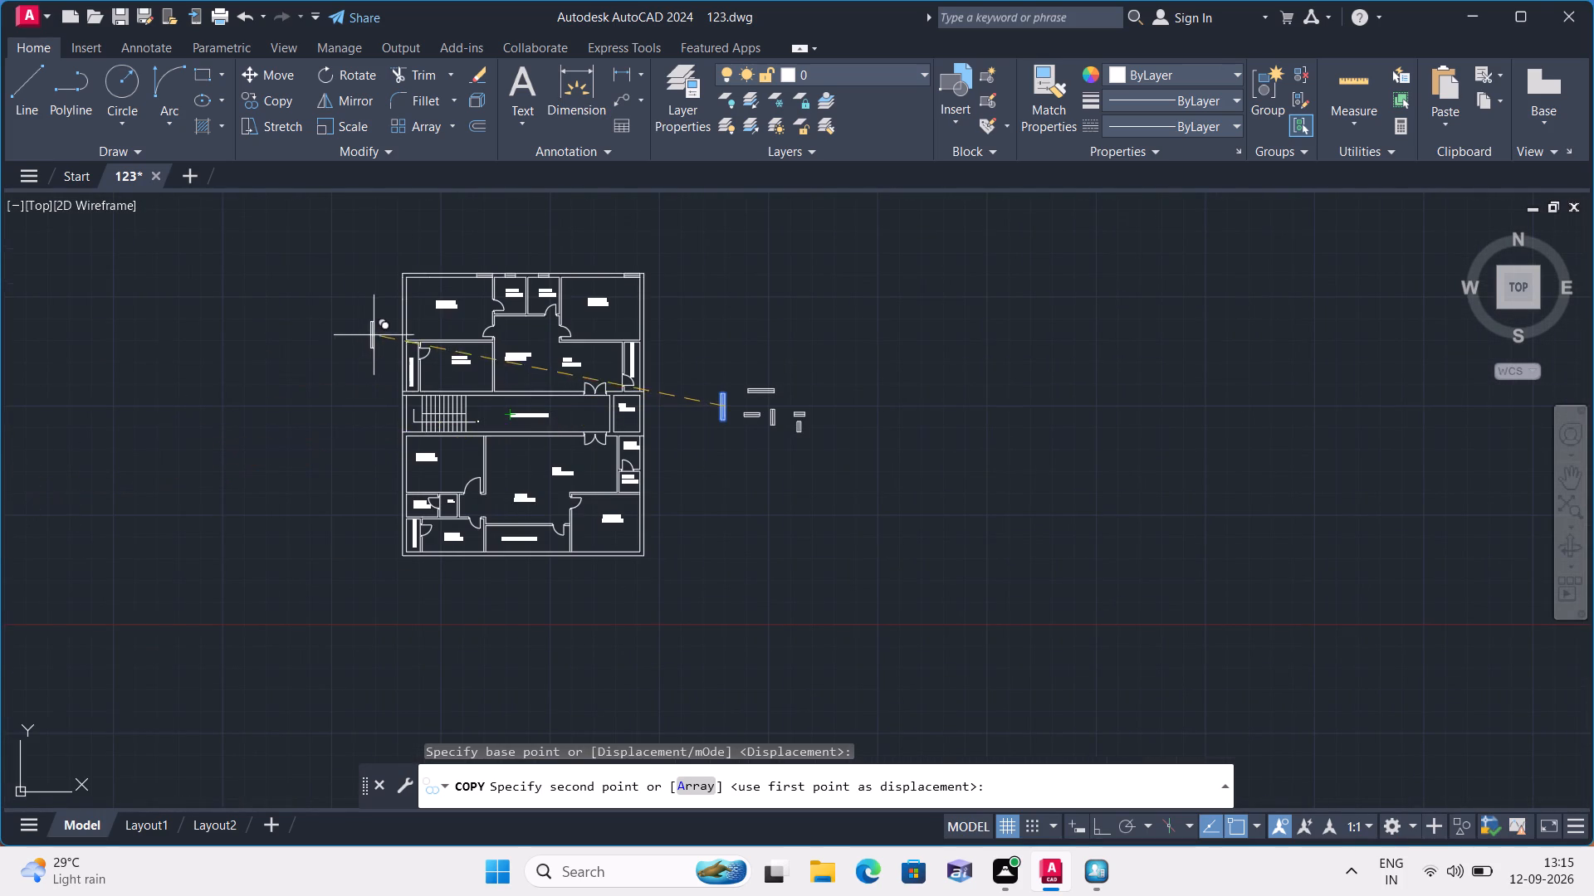
{"action": "scroll", "coordinate": [375, 334], "scroll_direction": "up", "scroll_amount": 3}
{"action": "scroll", "coordinate": [460, 309], "scroll_direction": "up", "scroll_amount": 1}
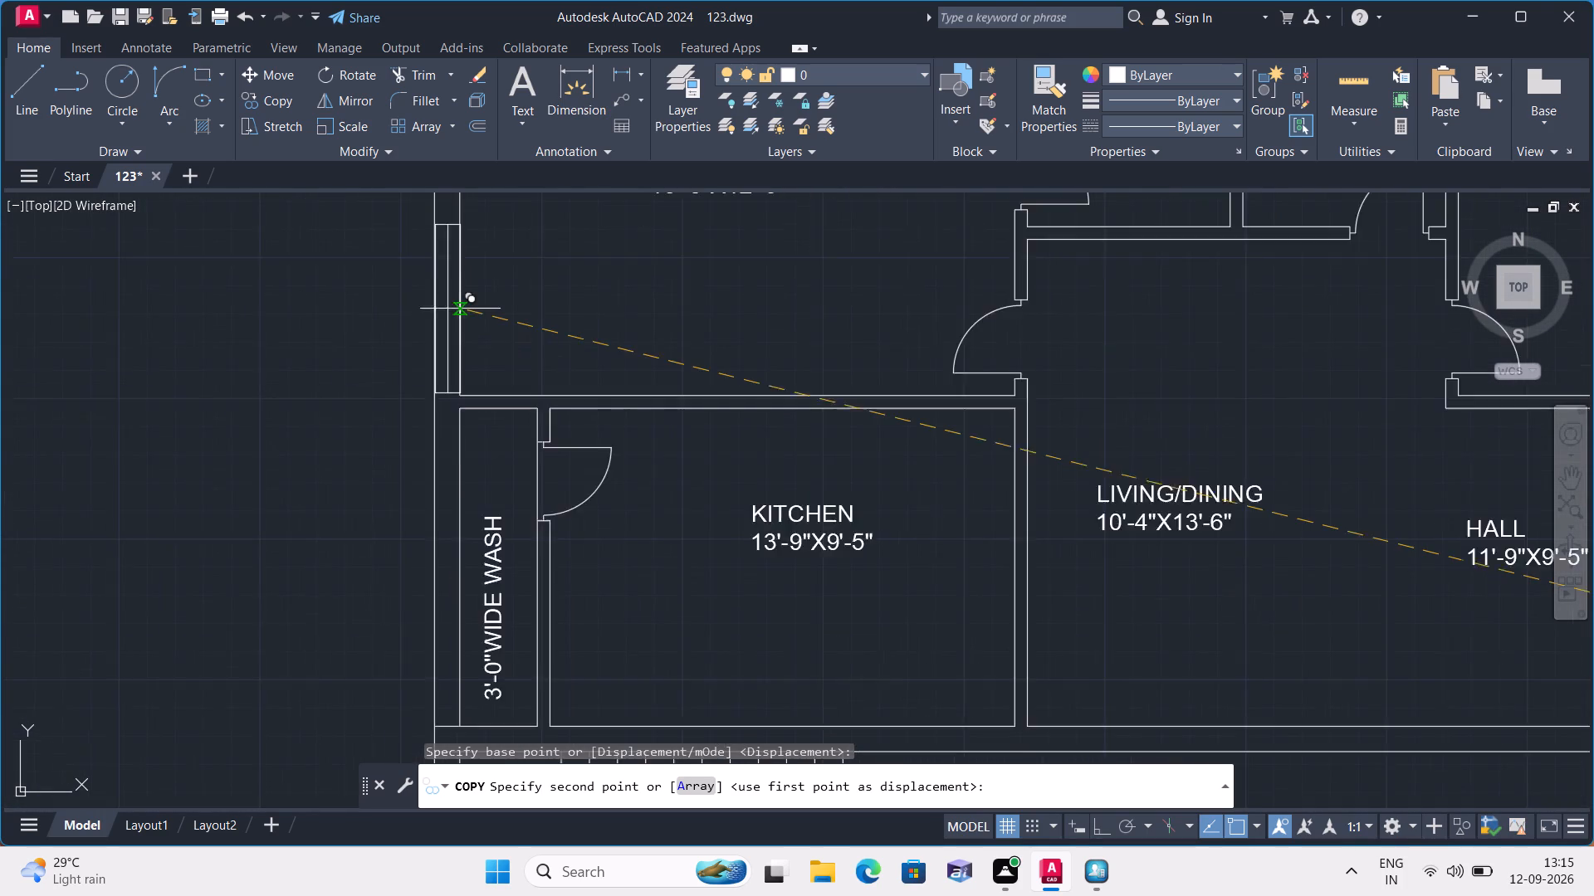
{"action": "scroll", "coordinate": [460, 309], "scroll_direction": "up", "scroll_amount": 3}
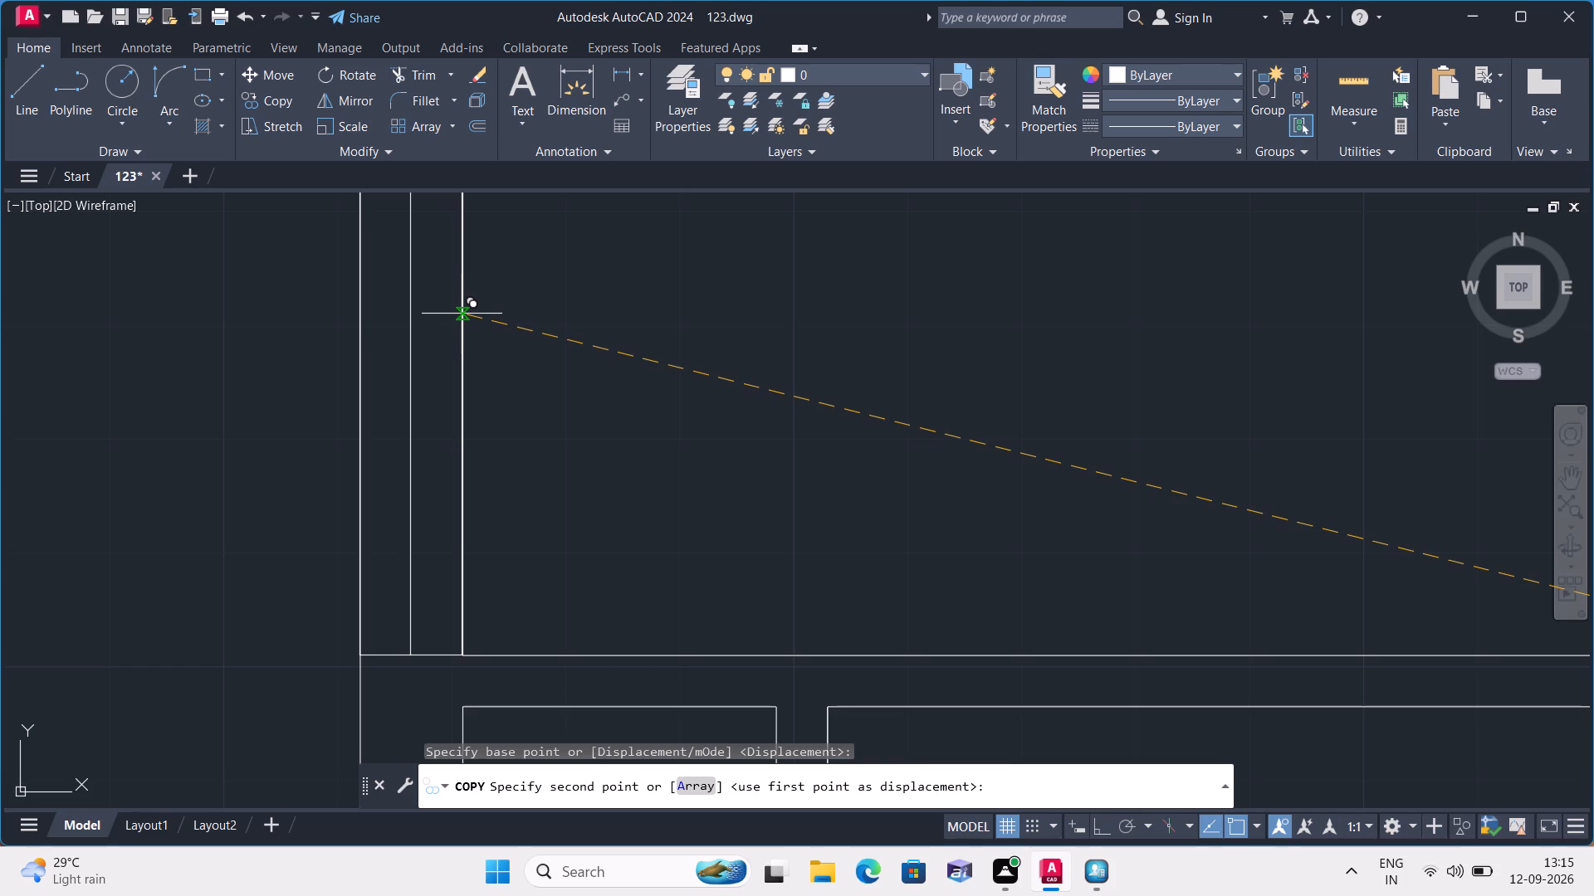
{"action": "left_click", "coordinate": [462, 314]}
Place another copy of the long vertical window in the right outer wall of the 15'-0"X12'-0" bedroom, at its lower corner, and end copying.
{"action": "scroll", "coordinate": [340, 335], "scroll_direction": "down", "scroll_amount": 2}
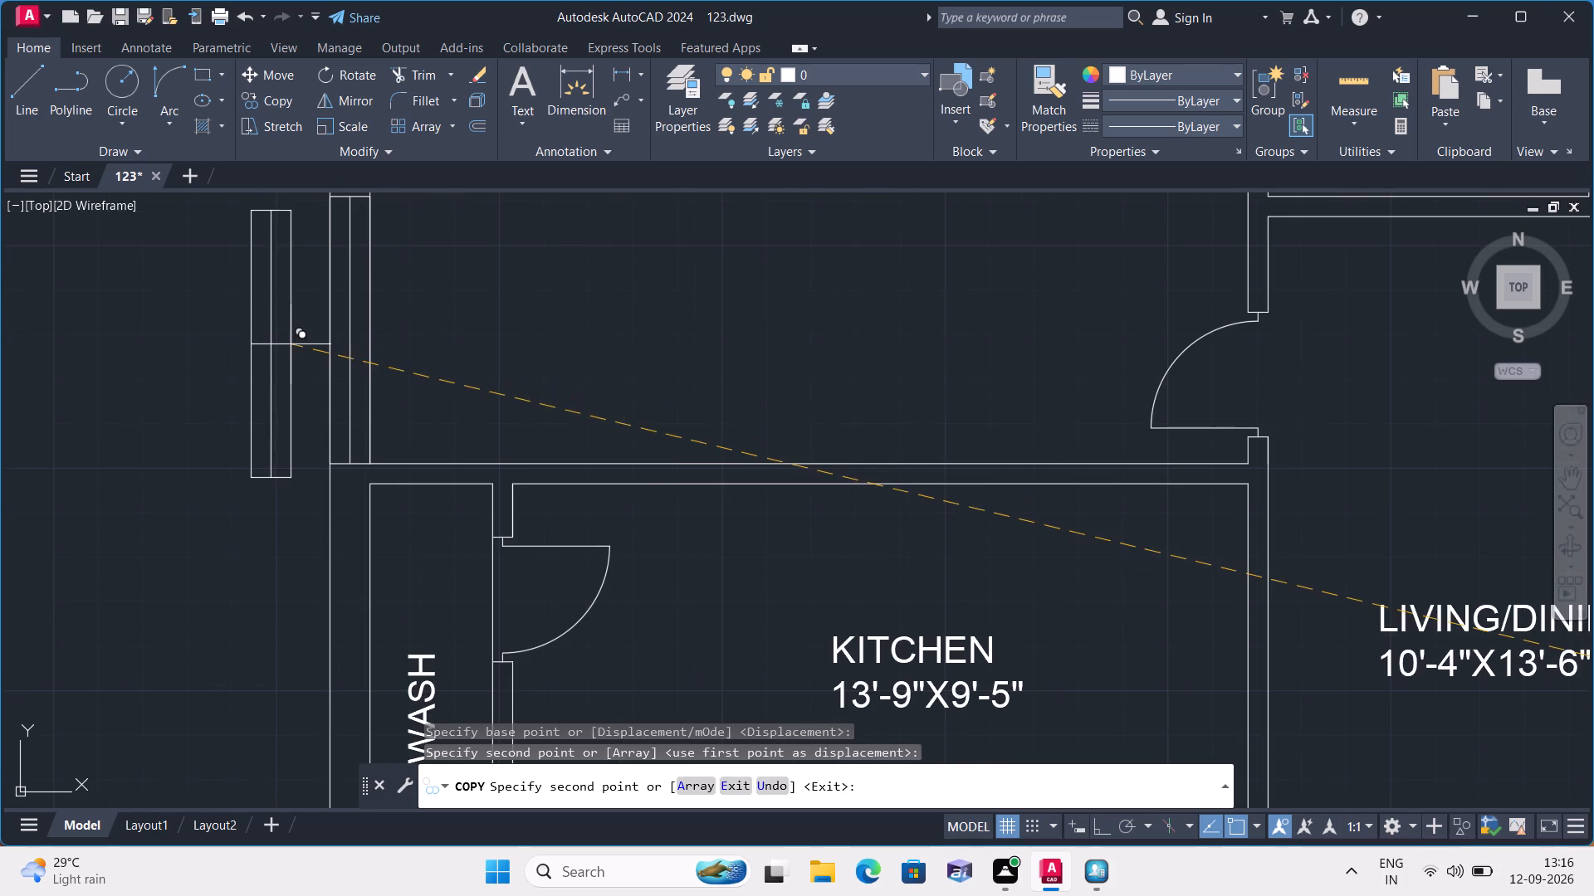
{"action": "middle_click_drag", "start_coordinate": [183, 375], "coordinate": [26, 411]}
{"action": "scroll", "coordinate": [183, 375], "scroll_direction": "down", "scroll_amount": 1}
{"action": "scroll", "coordinate": [306, 368], "scroll_direction": "down", "scroll_amount": 2}
{"action": "scroll", "coordinate": [839, 338], "scroll_direction": "up", "scroll_amount": 2}
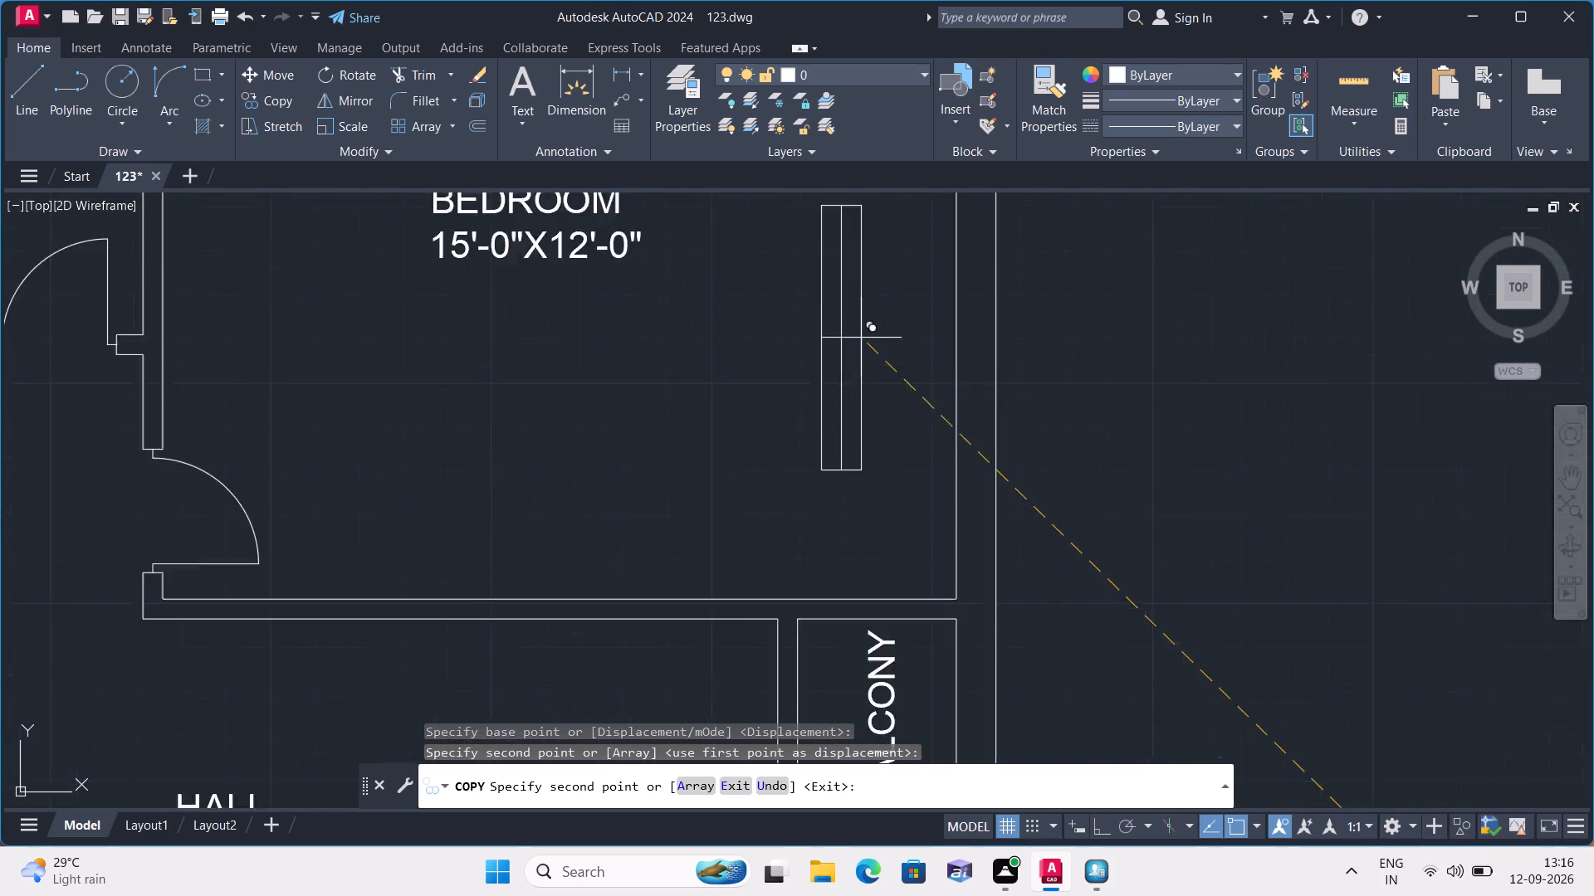
{"action": "scroll", "coordinate": [861, 338], "scroll_direction": "up", "scroll_amount": 2}
{"action": "scroll", "coordinate": [1056, 432], "scroll_direction": "down", "scroll_amount": 2}
{"action": "scroll", "coordinate": [1056, 468], "scroll_direction": "up", "scroll_amount": 1}
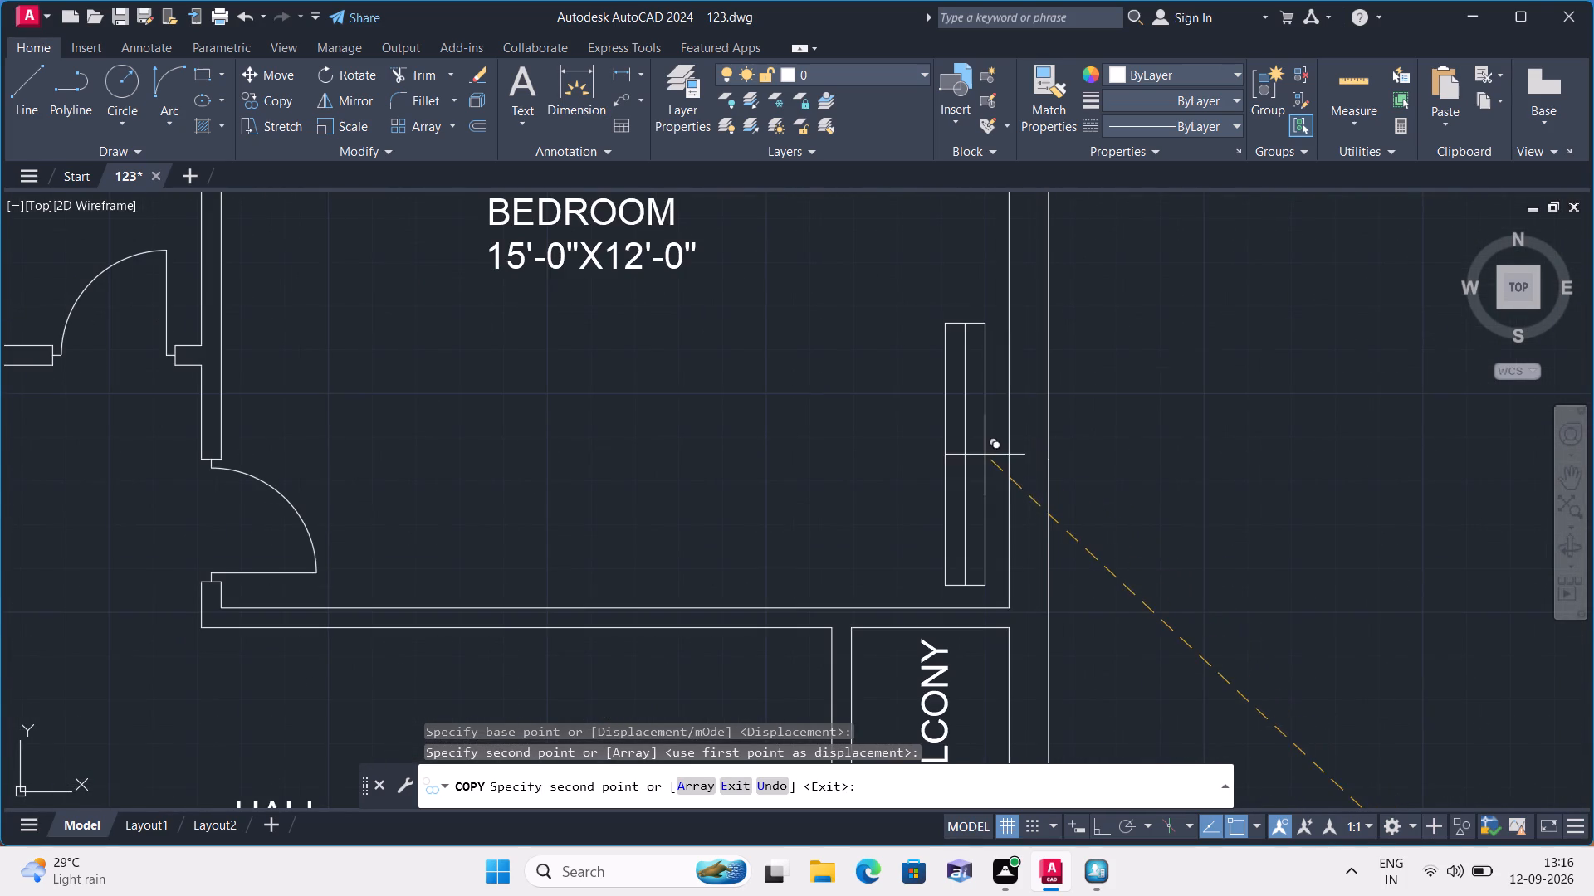
{"action": "scroll", "coordinate": [1015, 461], "scroll_direction": "up", "scroll_amount": 1}
{"action": "middle_click_drag", "start_coordinate": [1042, 473], "coordinate": [893, 387]}
{"action": "scroll", "coordinate": [920, 395], "scroll_direction": "up", "scroll_amount": 2}
{"action": "middle_click_drag", "start_coordinate": [912, 390], "coordinate": [896, 340]}
{"action": "scroll", "coordinate": [905, 387], "scroll_direction": "down", "scroll_amount": 1}
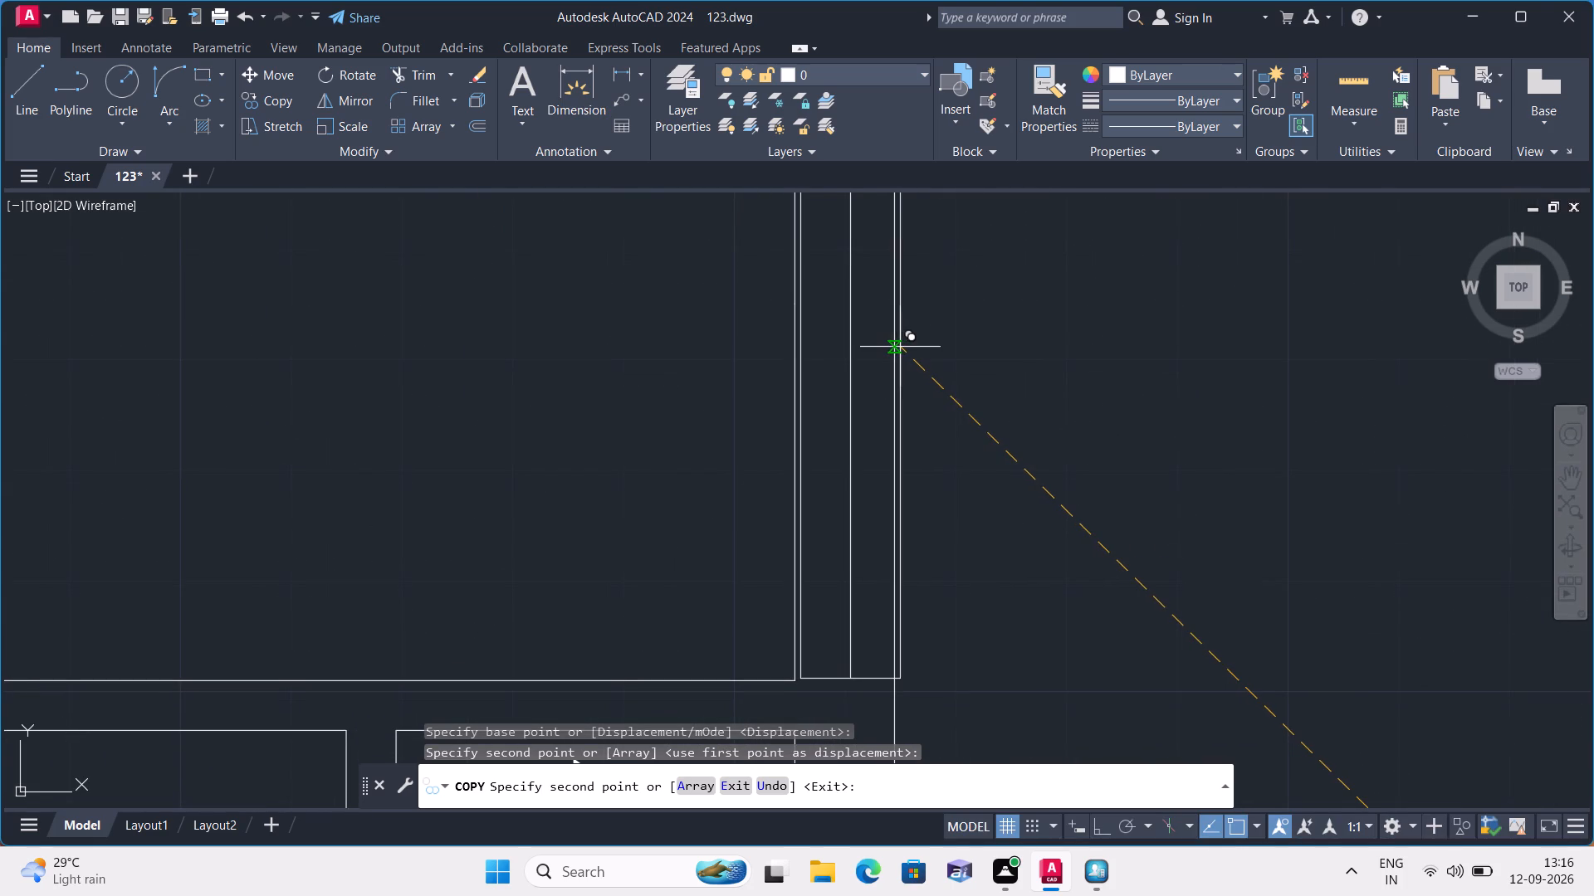
{"action": "scroll", "coordinate": [896, 347], "scroll_direction": "up", "scroll_amount": 2}
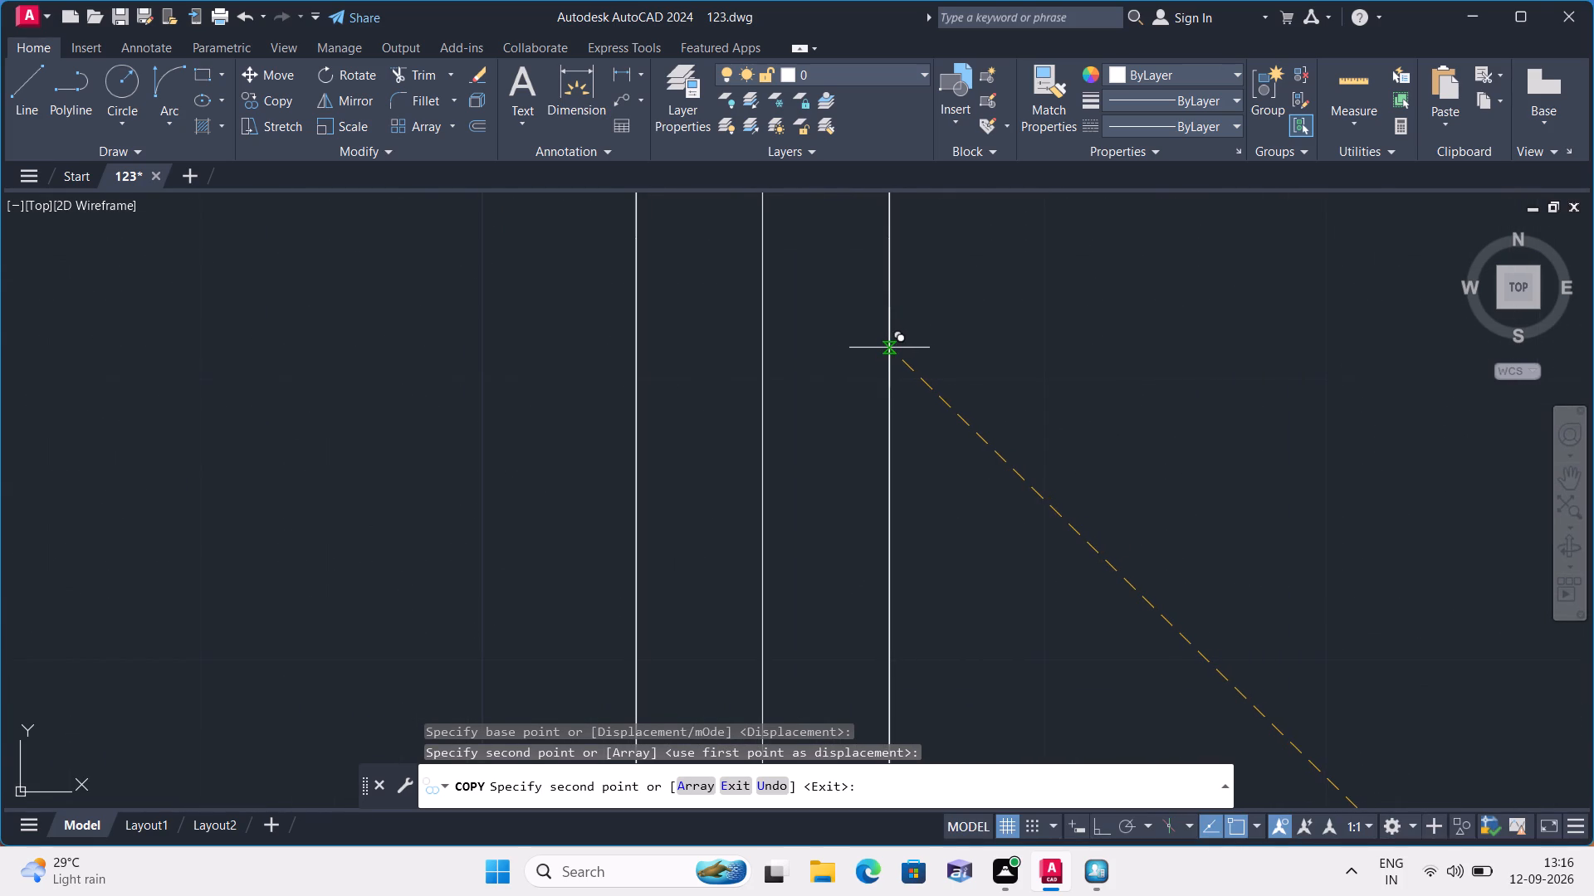
{"action": "left_click", "coordinate": [889, 348]}
{"action": "scroll", "coordinate": [872, 346], "scroll_direction": "down", "scroll_amount": 4}
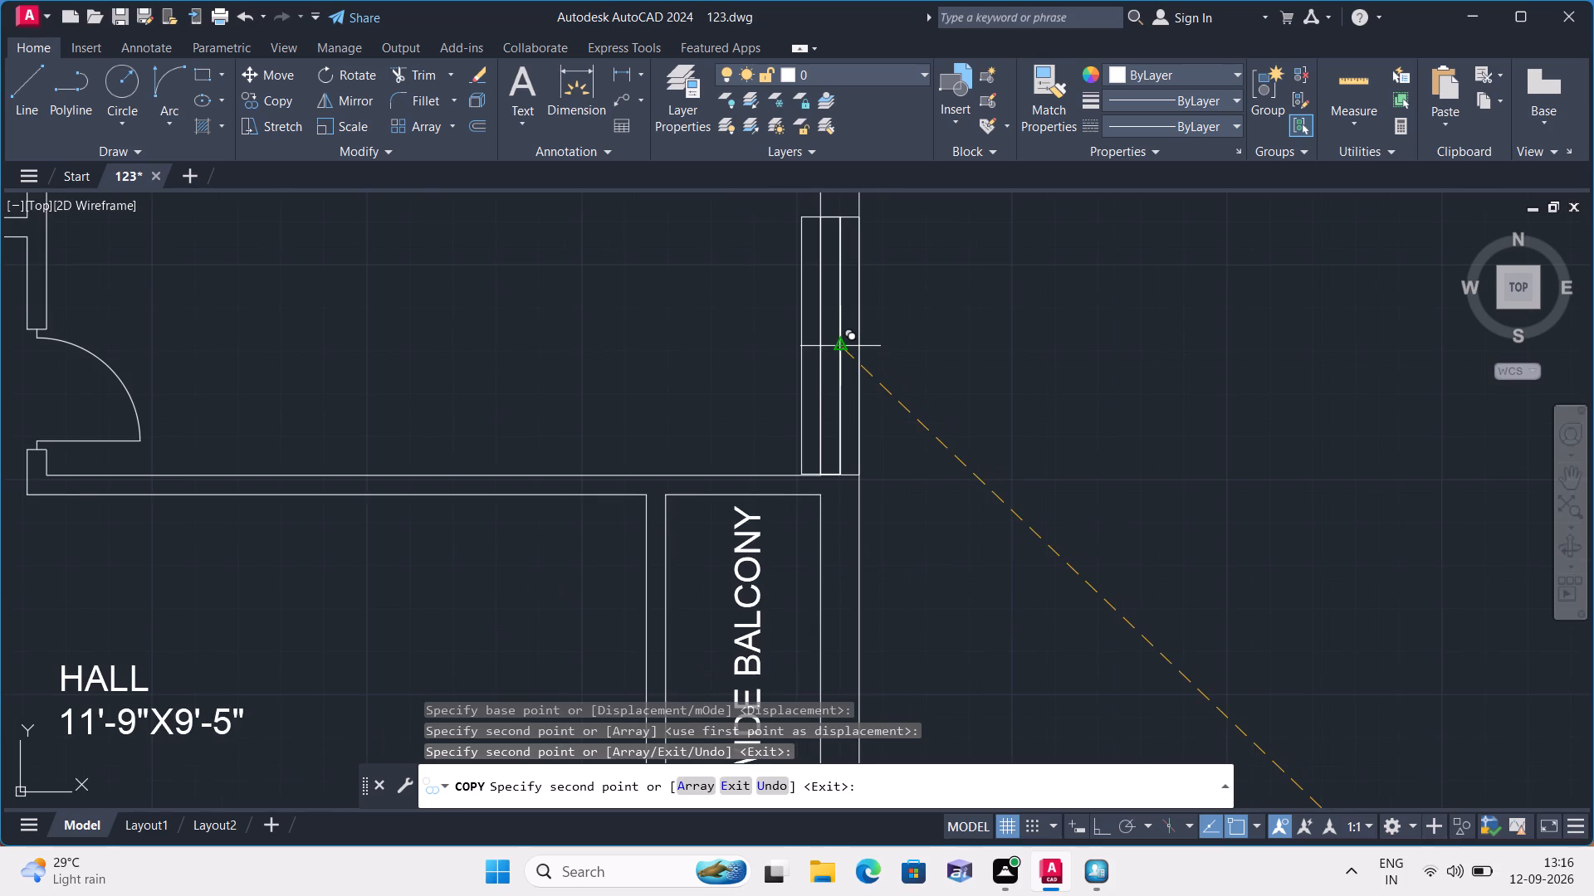
{"action": "key", "text": "Escape"}
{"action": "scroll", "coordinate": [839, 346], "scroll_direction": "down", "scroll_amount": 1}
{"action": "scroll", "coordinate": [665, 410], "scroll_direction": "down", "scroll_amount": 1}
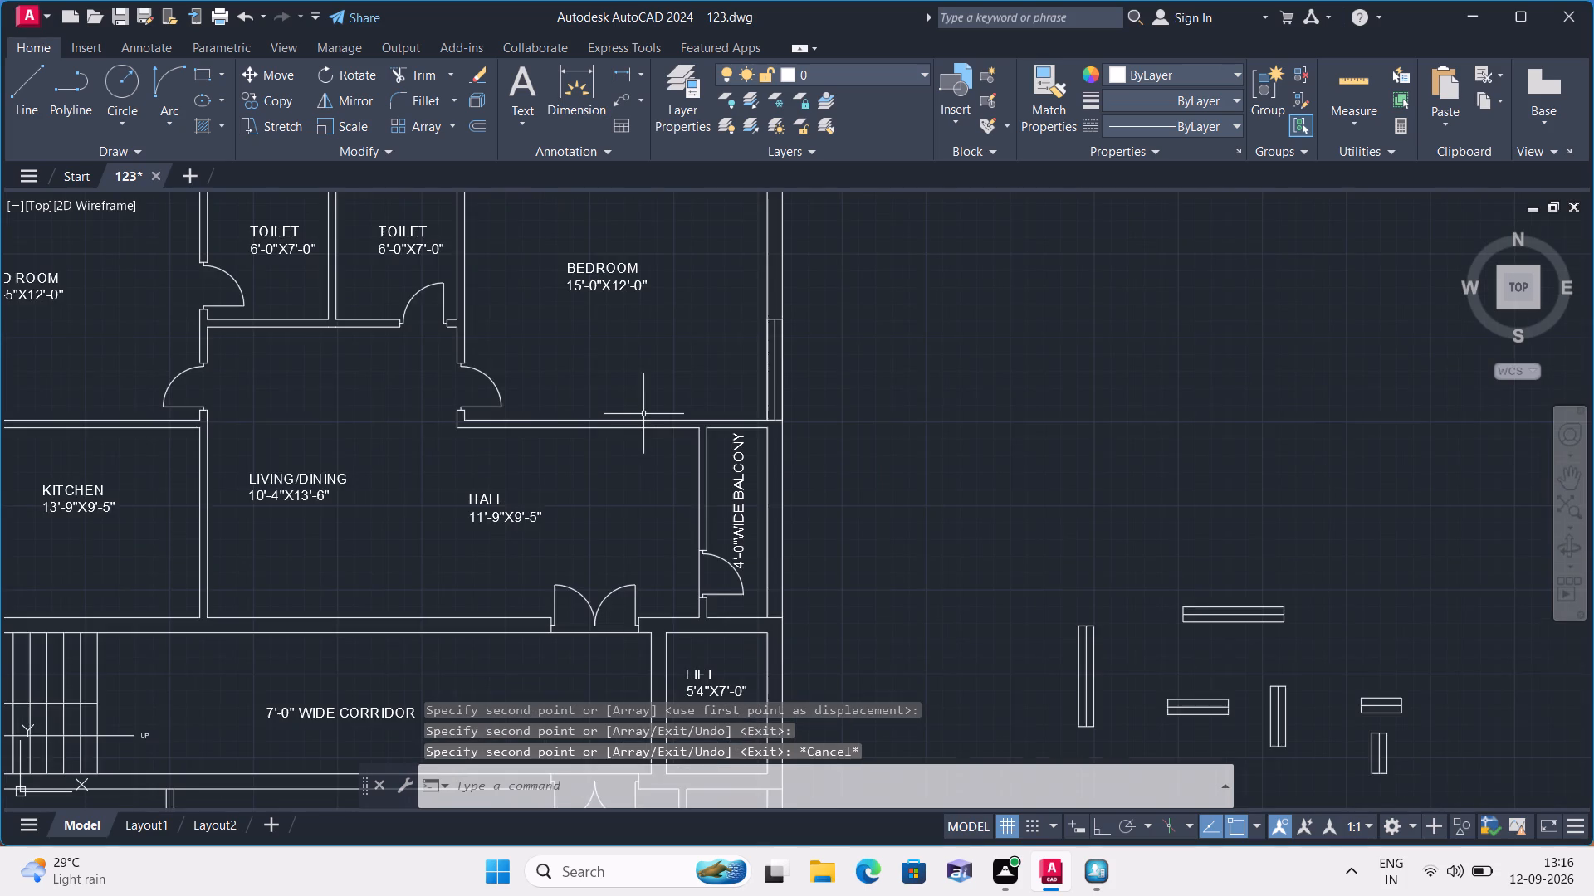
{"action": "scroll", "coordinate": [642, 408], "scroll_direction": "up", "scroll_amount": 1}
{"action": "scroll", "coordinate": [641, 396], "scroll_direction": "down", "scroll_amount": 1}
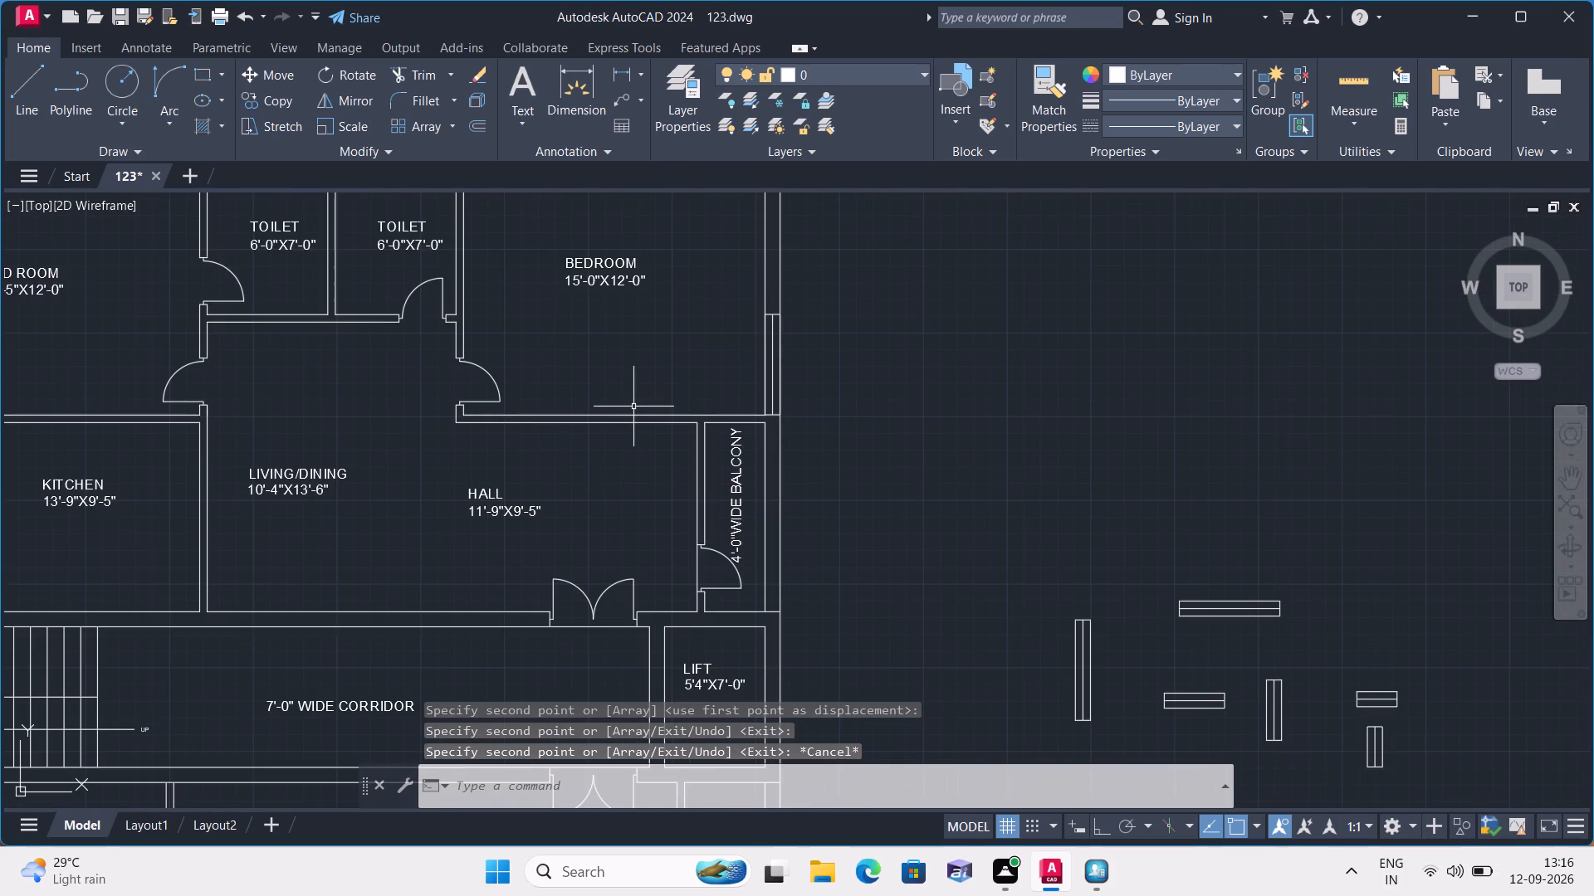
Copy the medium-length horizontal window symbol into the corridor's upper and lower walls, centred in line with the staircase's last riser.
{"action": "scroll", "coordinate": [633, 407], "scroll_direction": "down", "scroll_amount": 1}
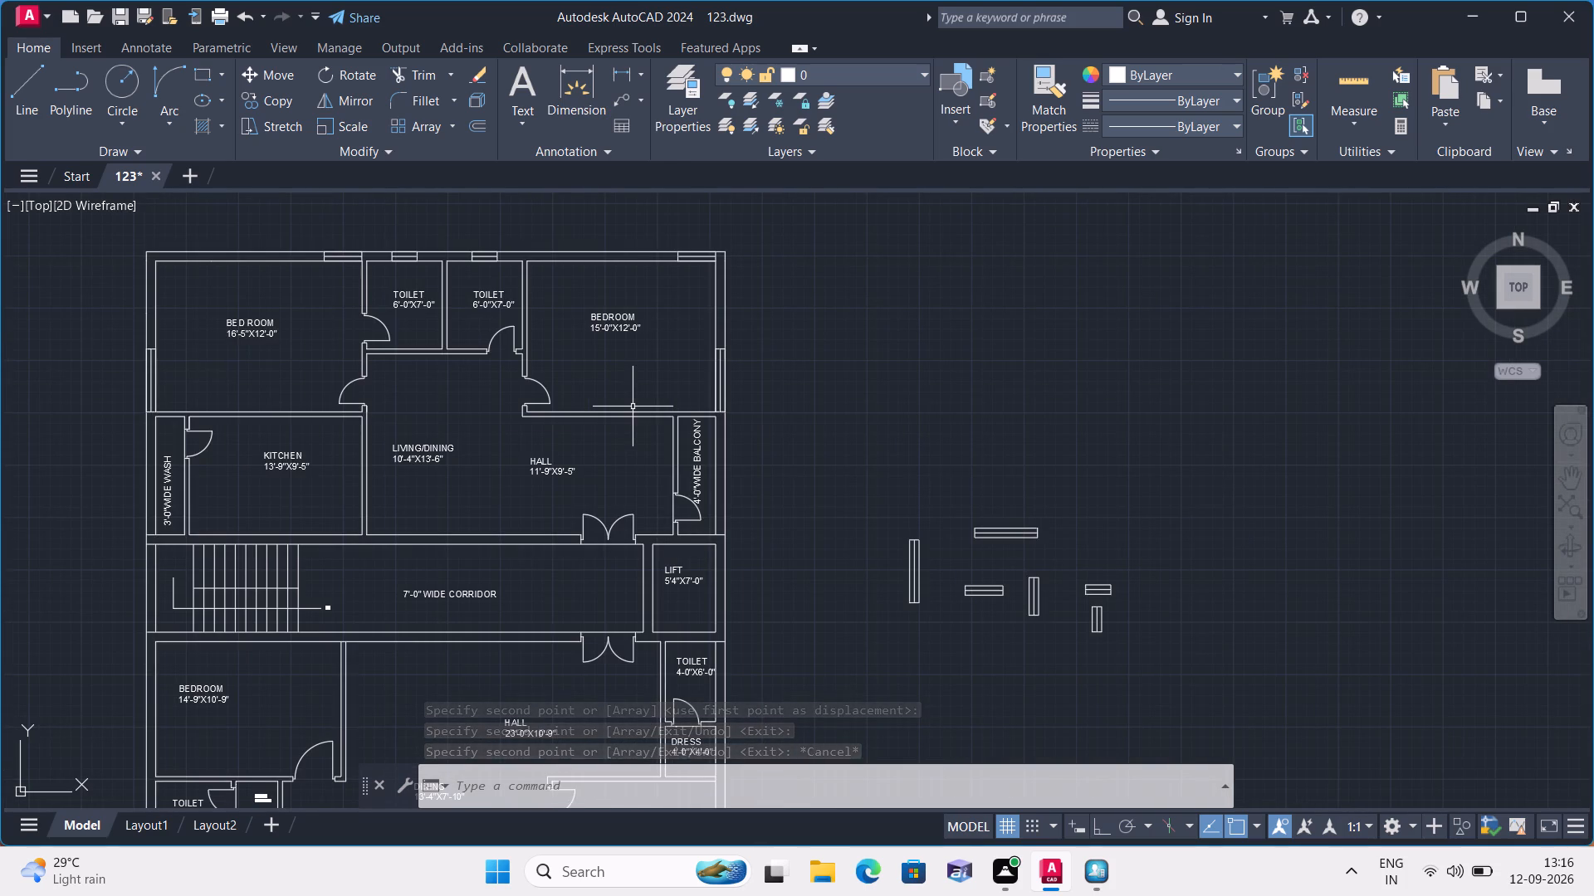
{"action": "middle_click_drag", "start_coordinate": [535, 508], "coordinate": [534, 508]}
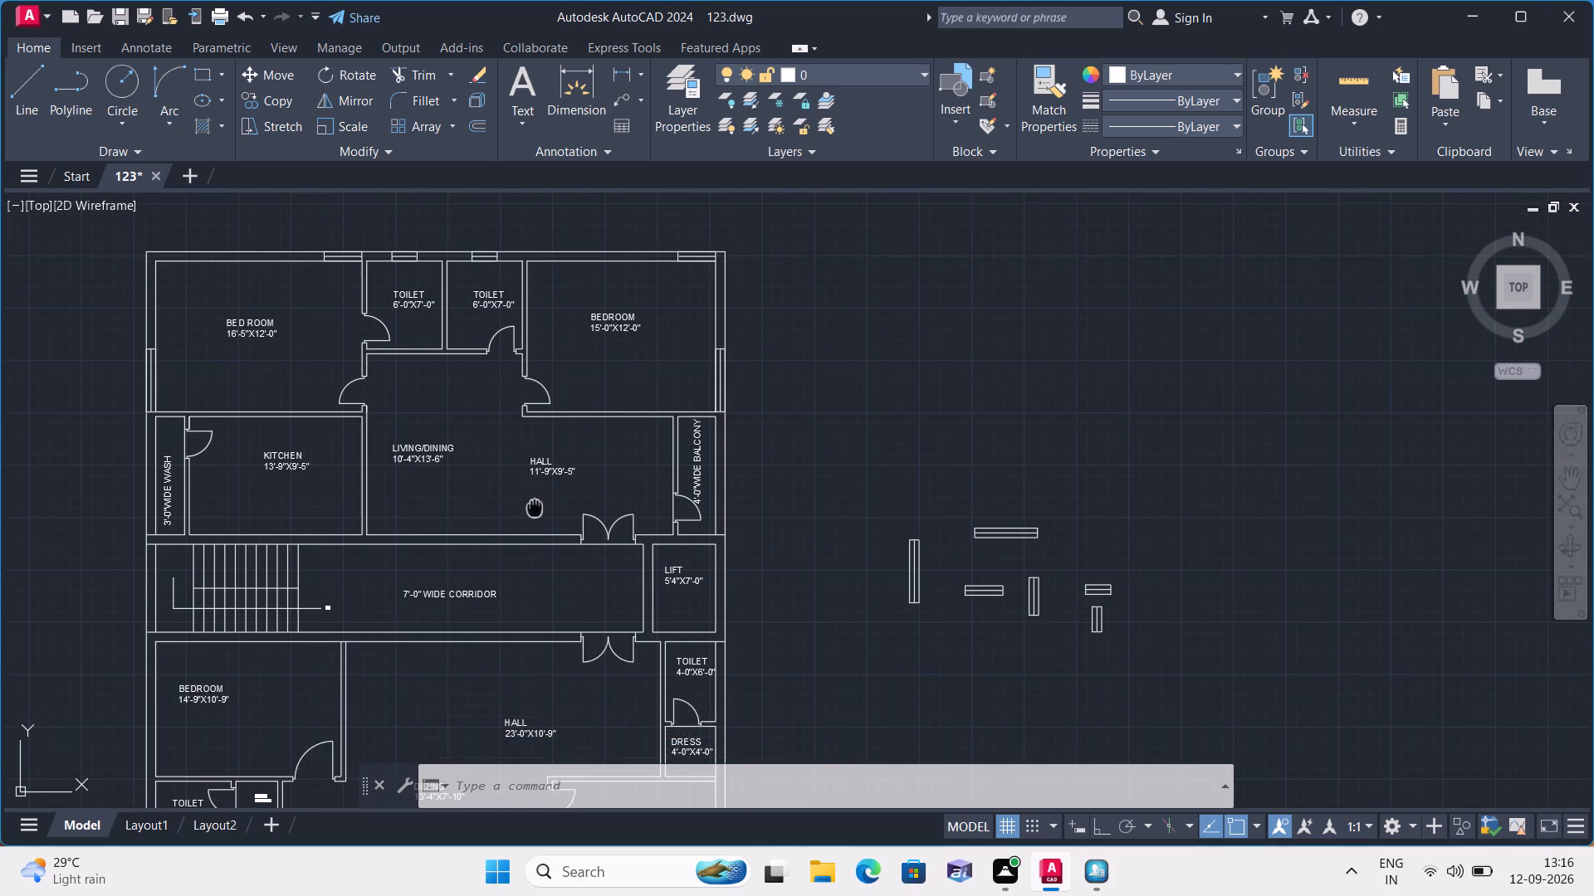
{"action": "middle_click_drag", "start_coordinate": [534, 508], "coordinate": [521, 343]}
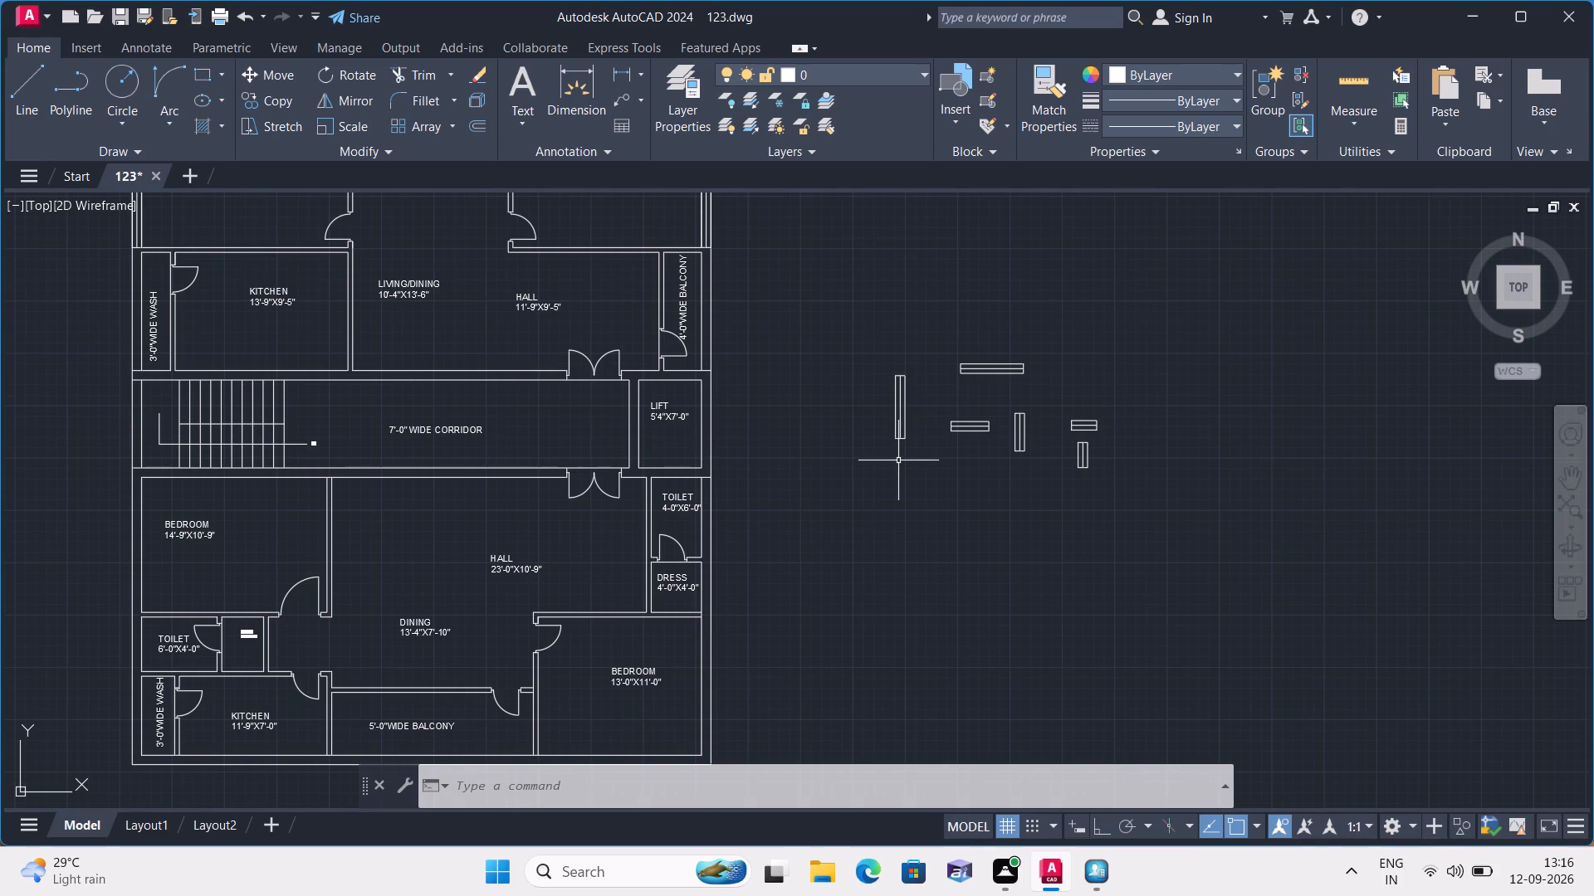
{"action": "scroll", "coordinate": [906, 444], "scroll_direction": "up", "scroll_amount": 2}
{"action": "left_click_drag", "start_coordinate": [930, 363], "coordinate": [986, 407]}
{"action": "left_click", "coordinate": [1083, 468]}
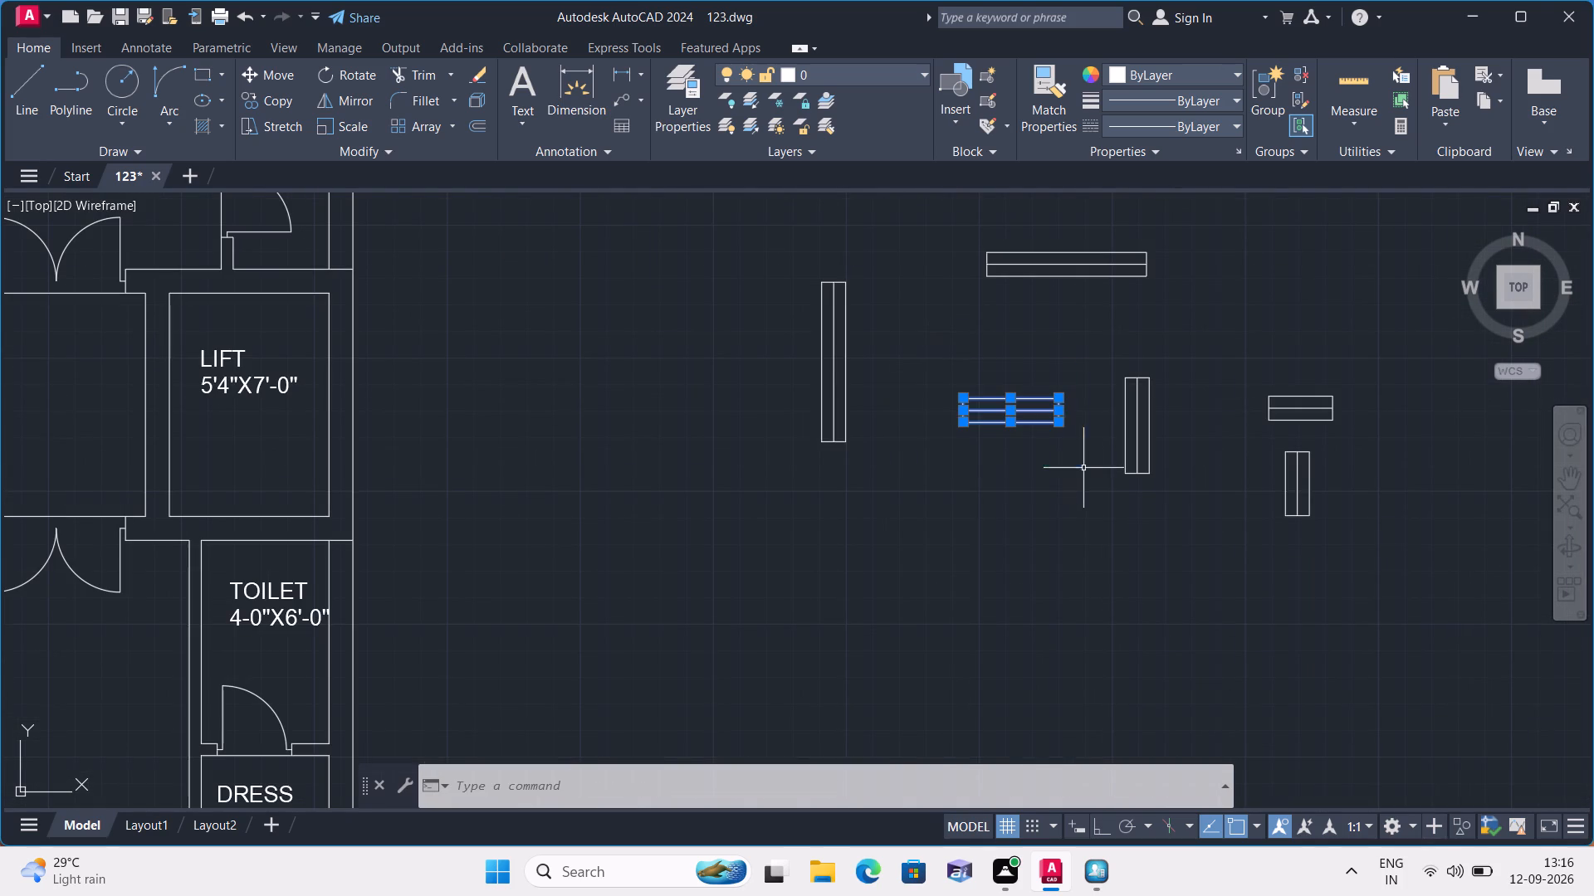
{"action": "left_click", "coordinate": [271, 94]}
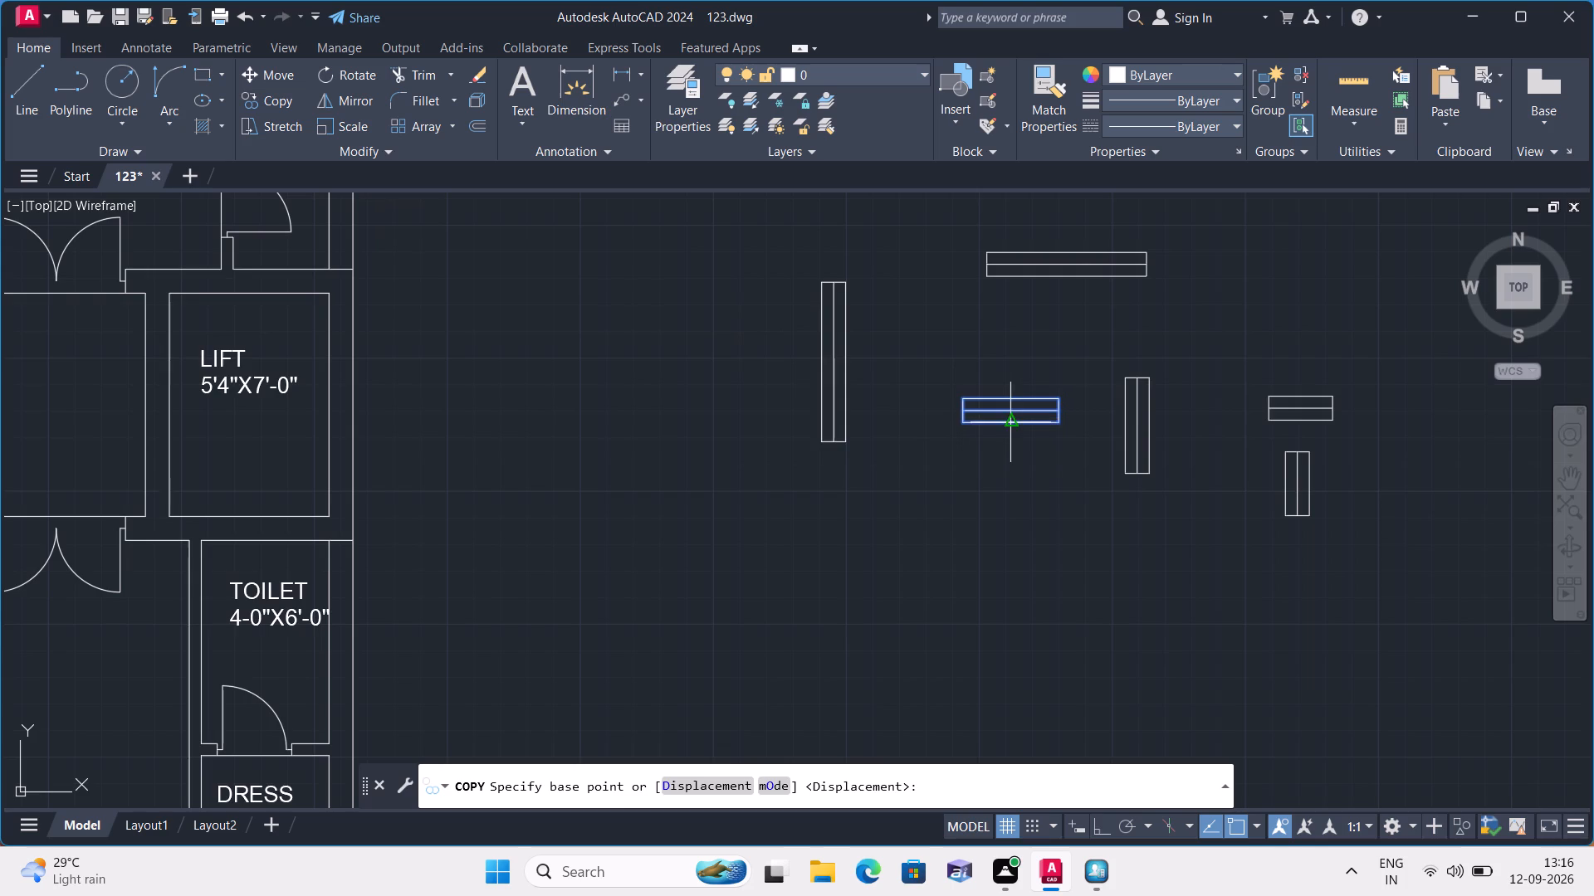
{"action": "left_click", "coordinate": [1015, 426]}
{"action": "scroll", "coordinate": [475, 412], "scroll_direction": "down", "scroll_amount": 2}
{"action": "middle_click_drag", "start_coordinate": [196, 444], "coordinate": [323, 423]}
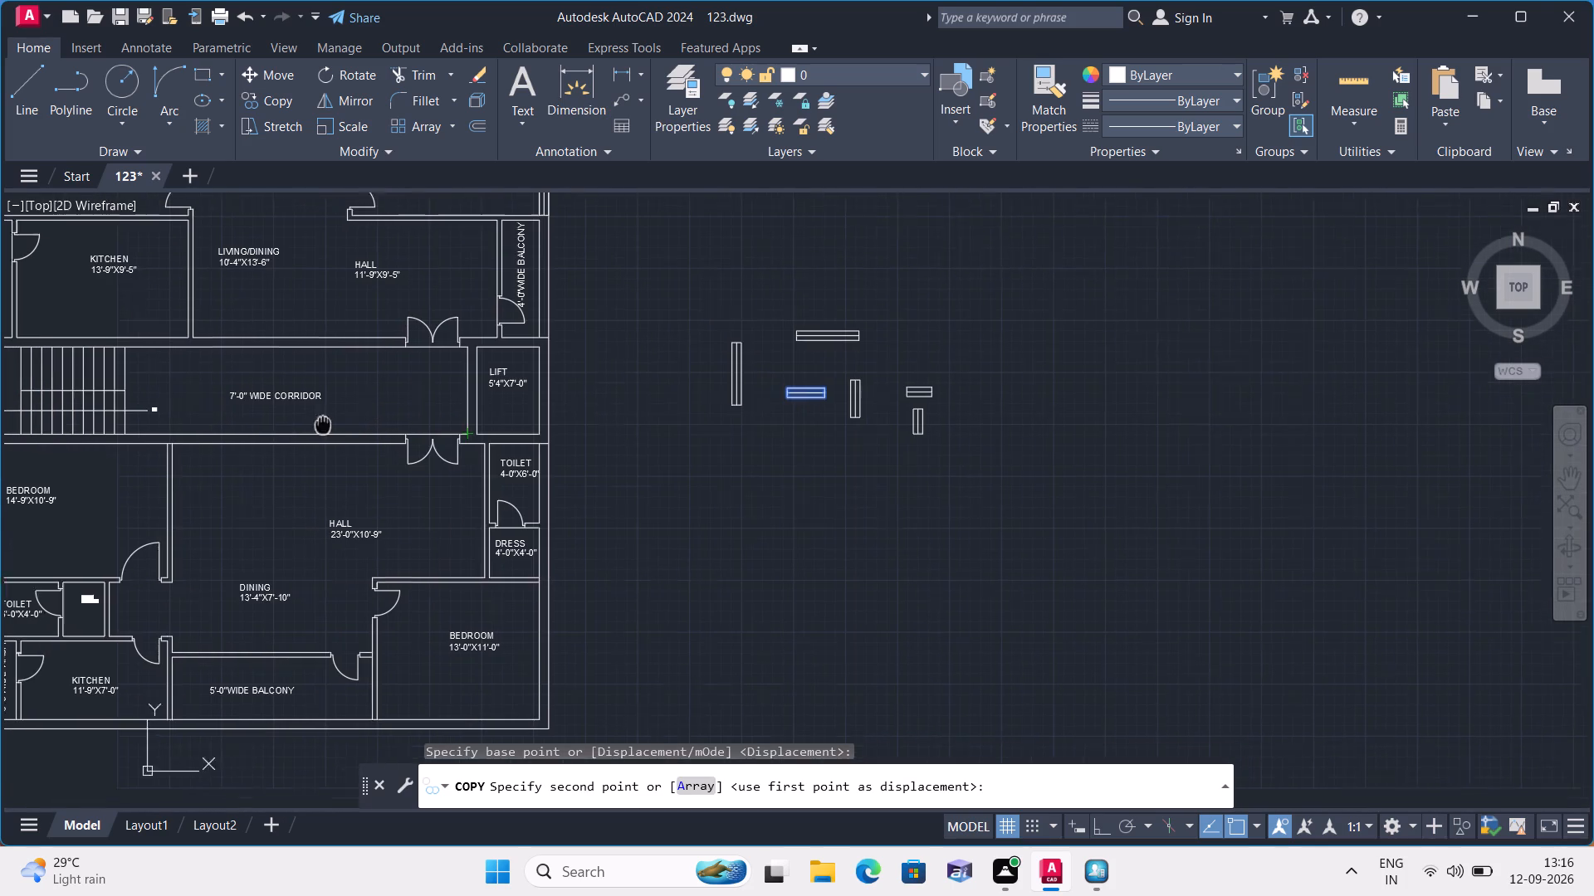
{"action": "middle_click_drag", "start_coordinate": [323, 423], "coordinate": [353, 417]}
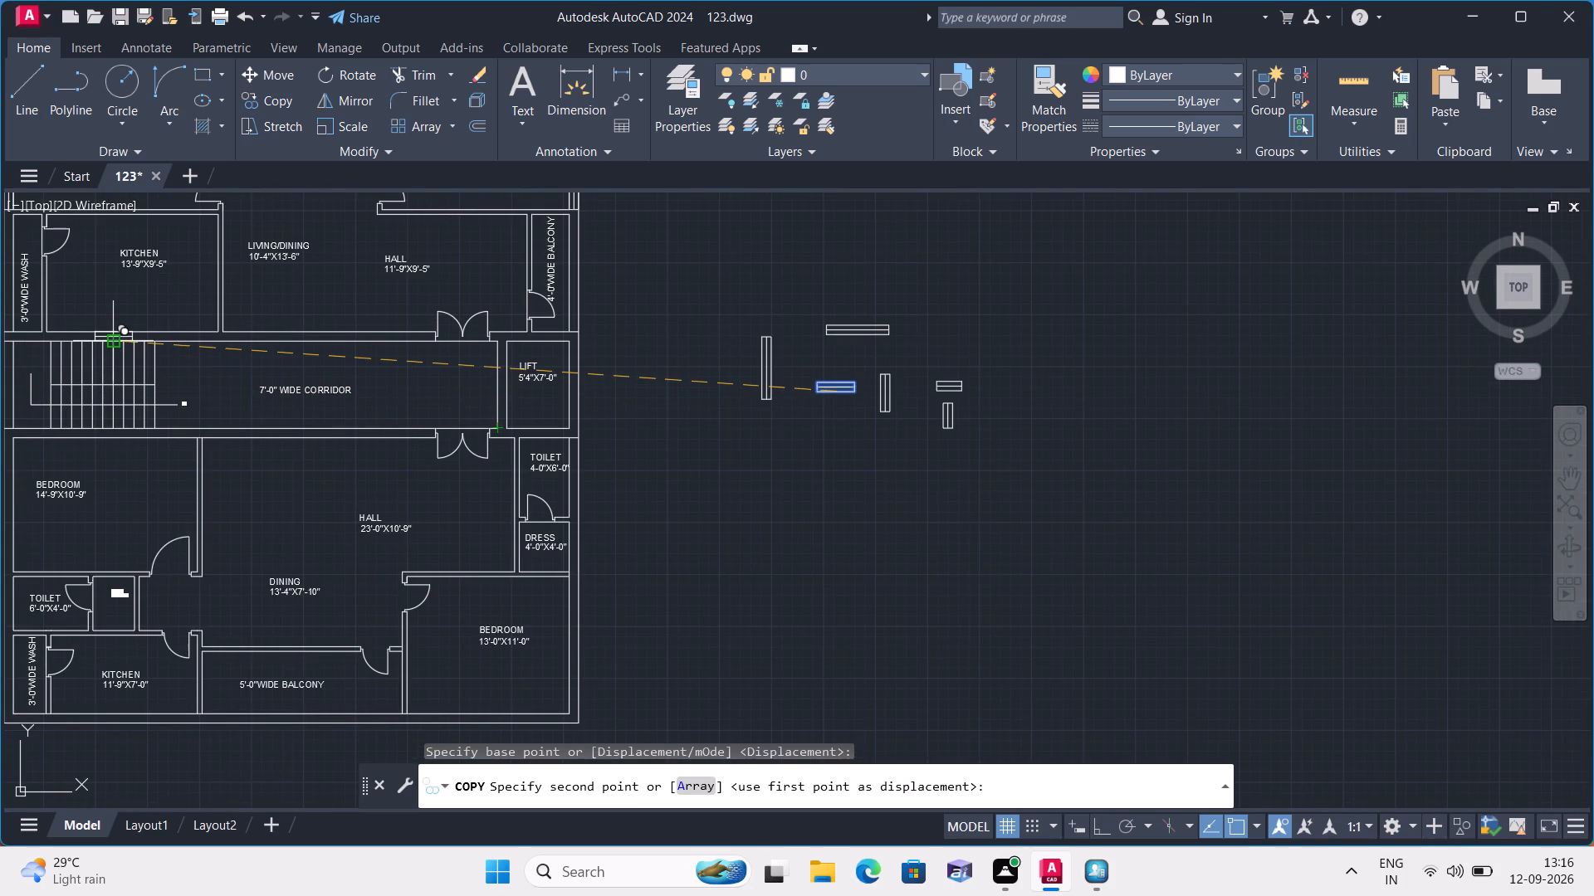
{"action": "middle_click_drag", "start_coordinate": [135, 393], "coordinate": [295, 383]}
{"action": "scroll", "coordinate": [305, 361], "scroll_direction": "up", "scroll_amount": 3}
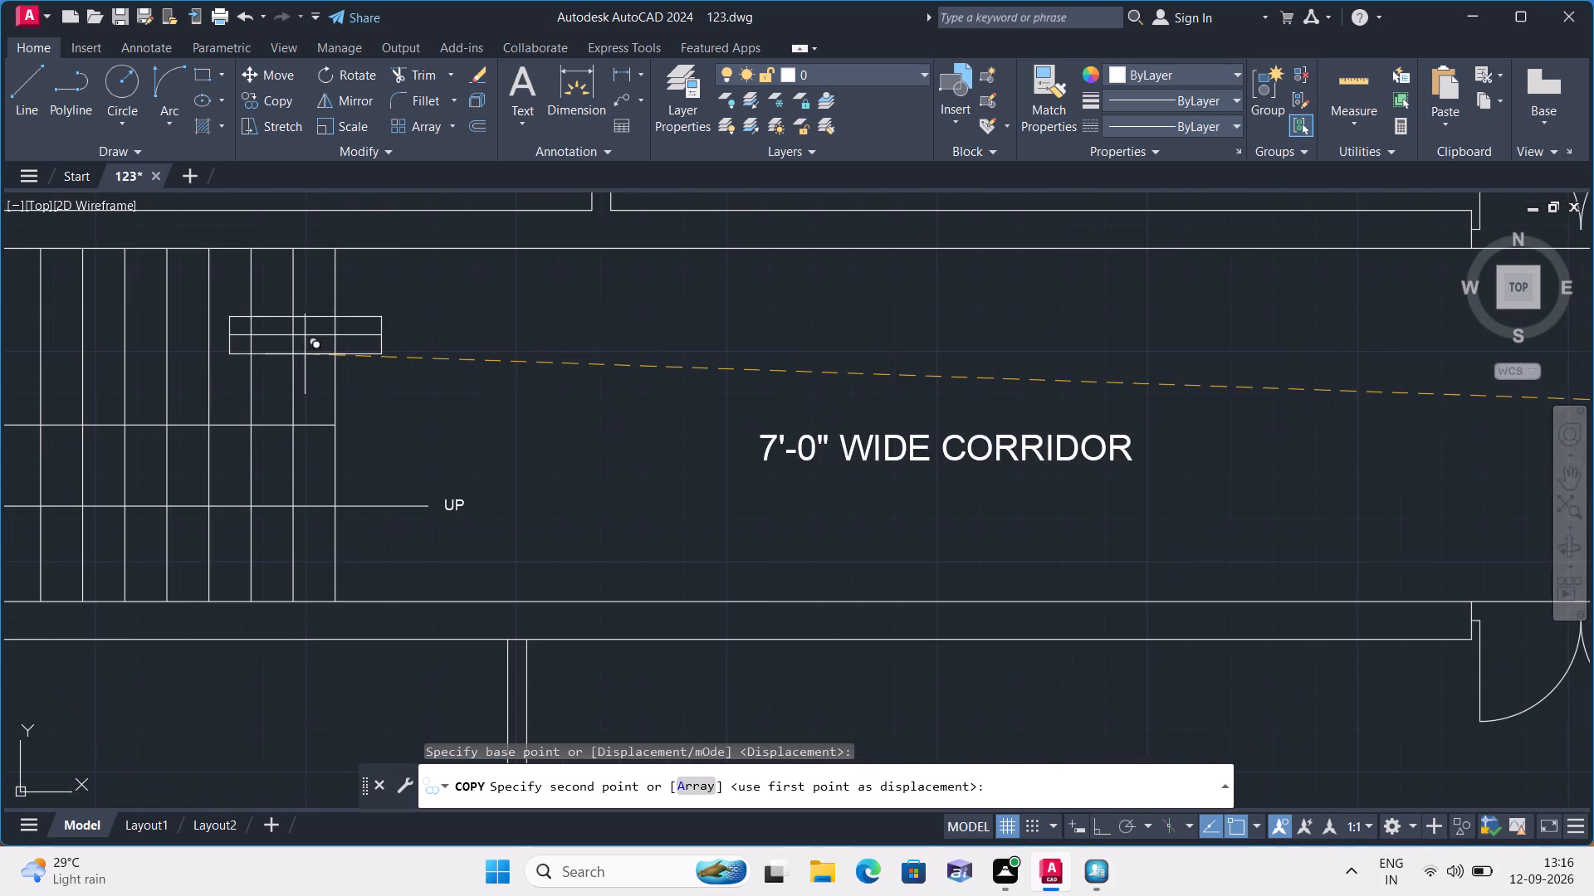
{"action": "left_click", "coordinate": [330, 248]}
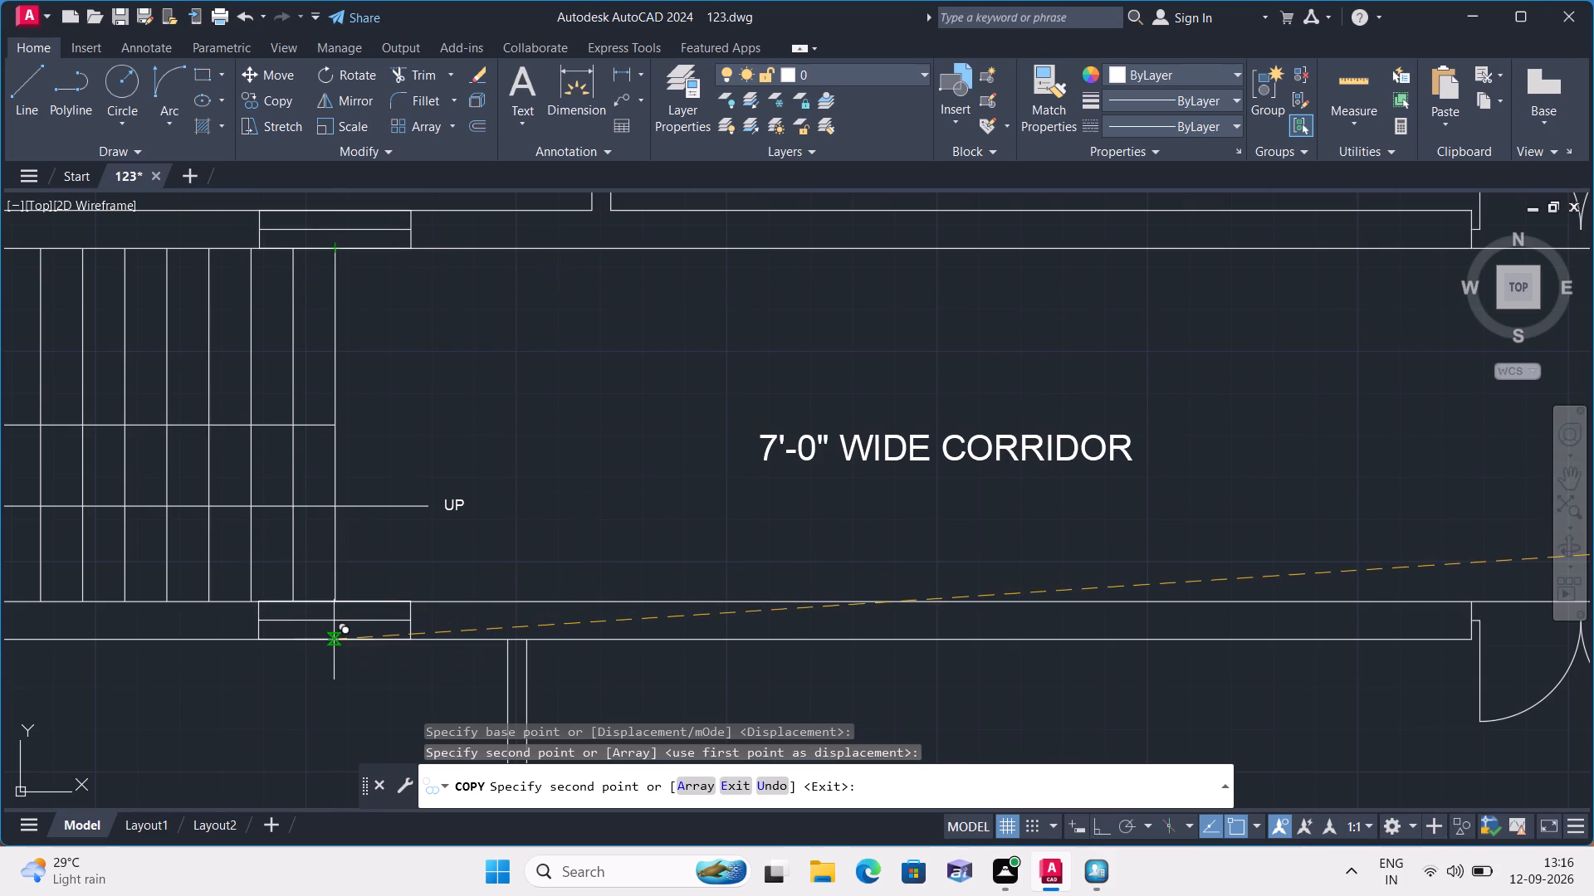
{"action": "scroll", "coordinate": [331, 639], "scroll_direction": "up", "scroll_amount": 3}
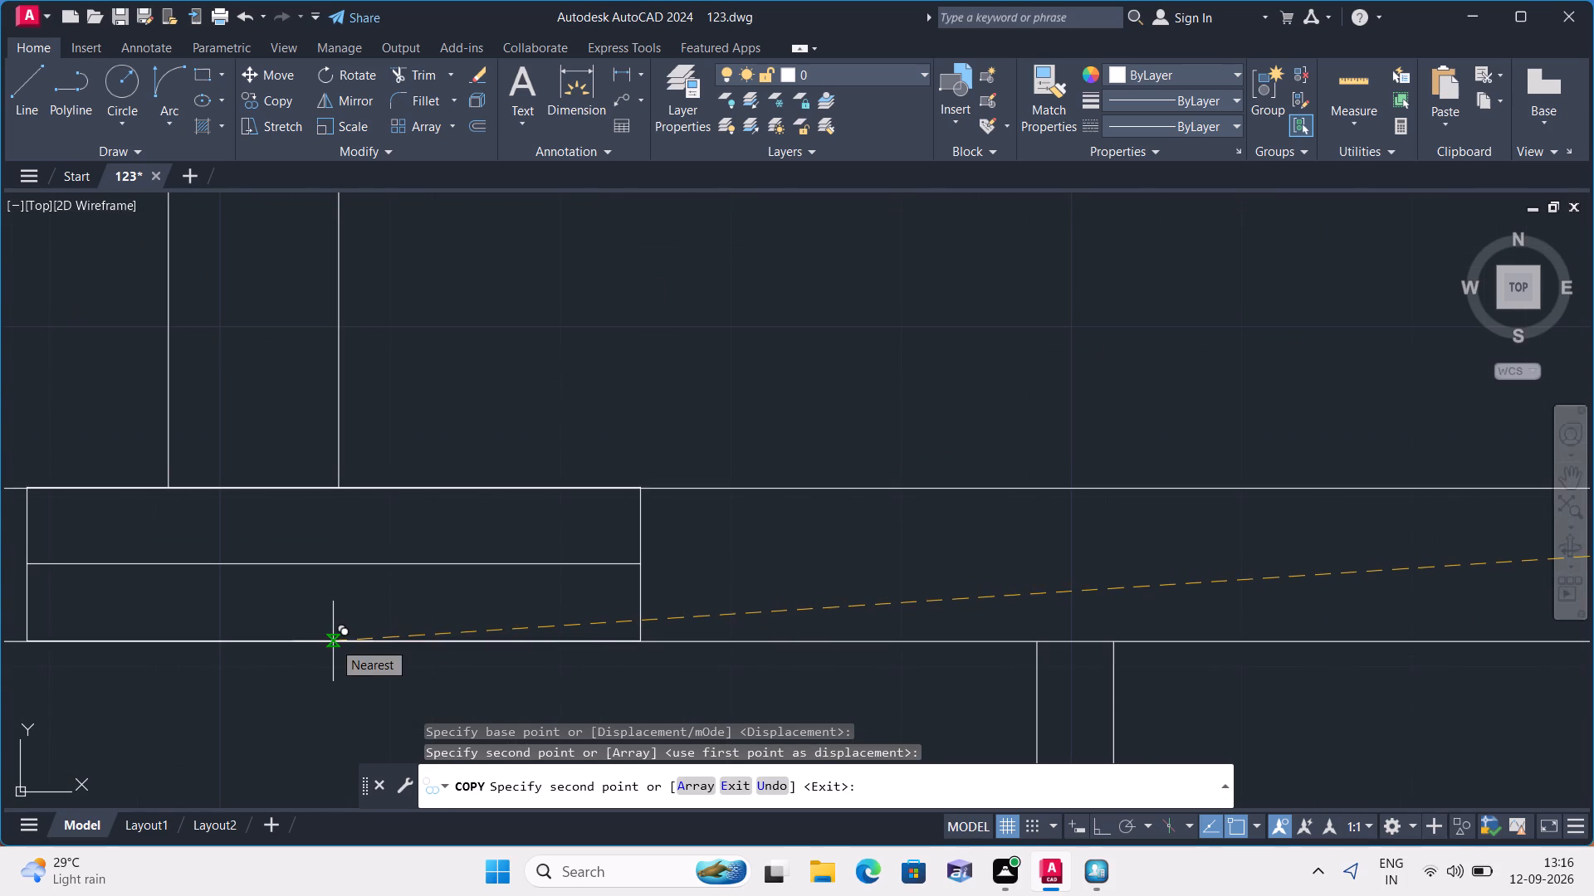
{"action": "left_click", "coordinate": [333, 641]}
Place two more copies of the window in the corridor's upper and lower walls, near the start of the corridor label.
{"action": "scroll", "coordinate": [426, 523], "scroll_direction": "down", "scroll_amount": 2}
{"action": "scroll", "coordinate": [489, 495], "scroll_direction": "down", "scroll_amount": 1}
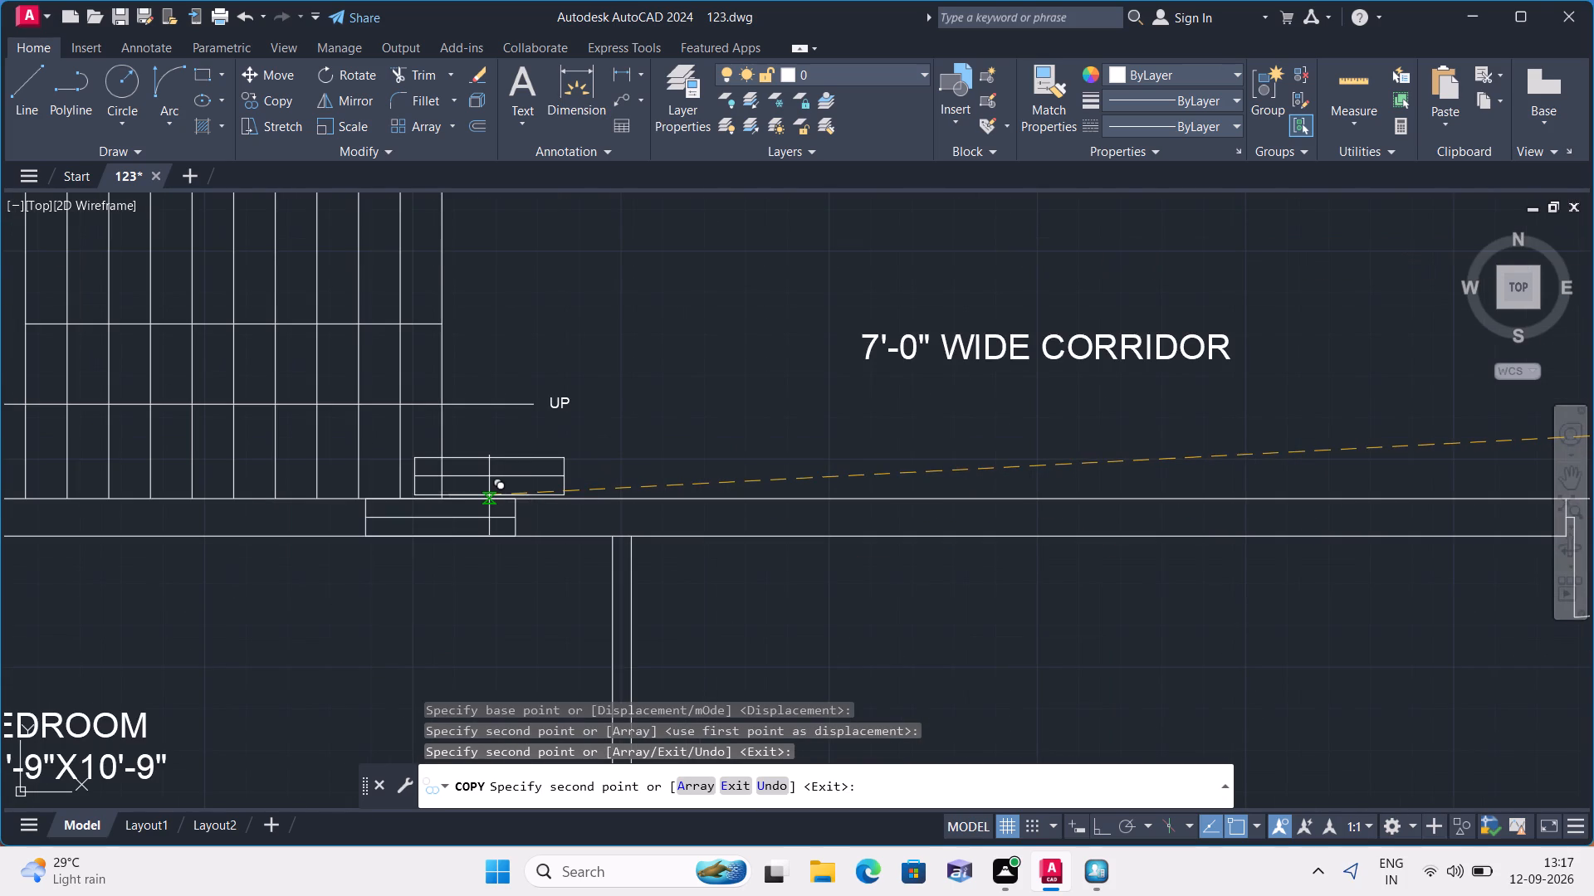
{"action": "scroll", "coordinate": [489, 497], "scroll_direction": "down", "scroll_amount": 1}
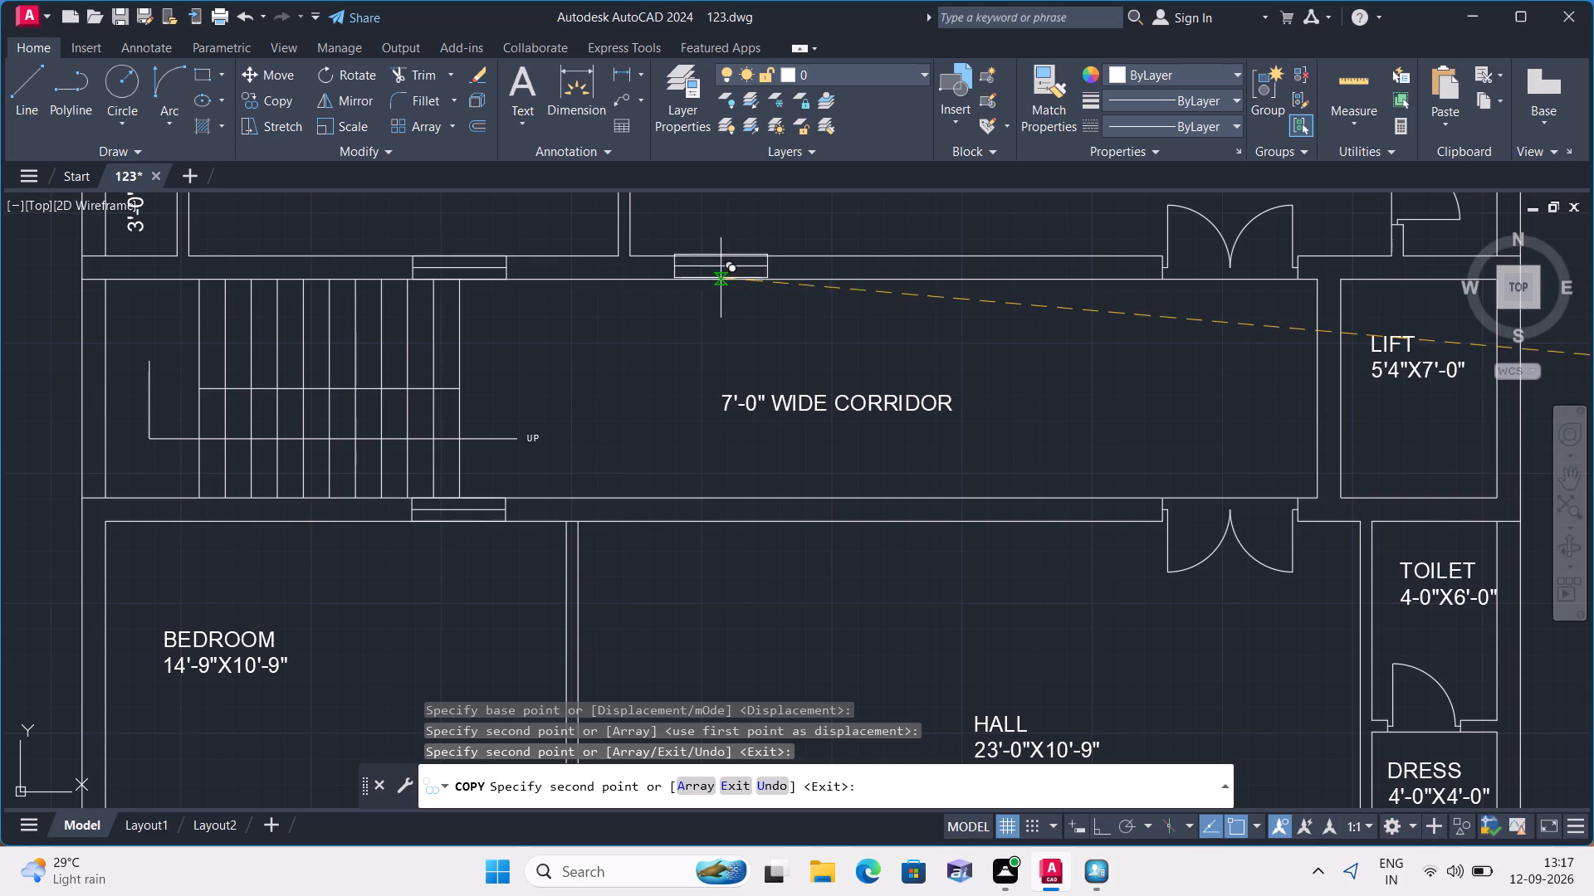
{"action": "scroll", "coordinate": [719, 280], "scroll_direction": "up", "scroll_amount": 2}
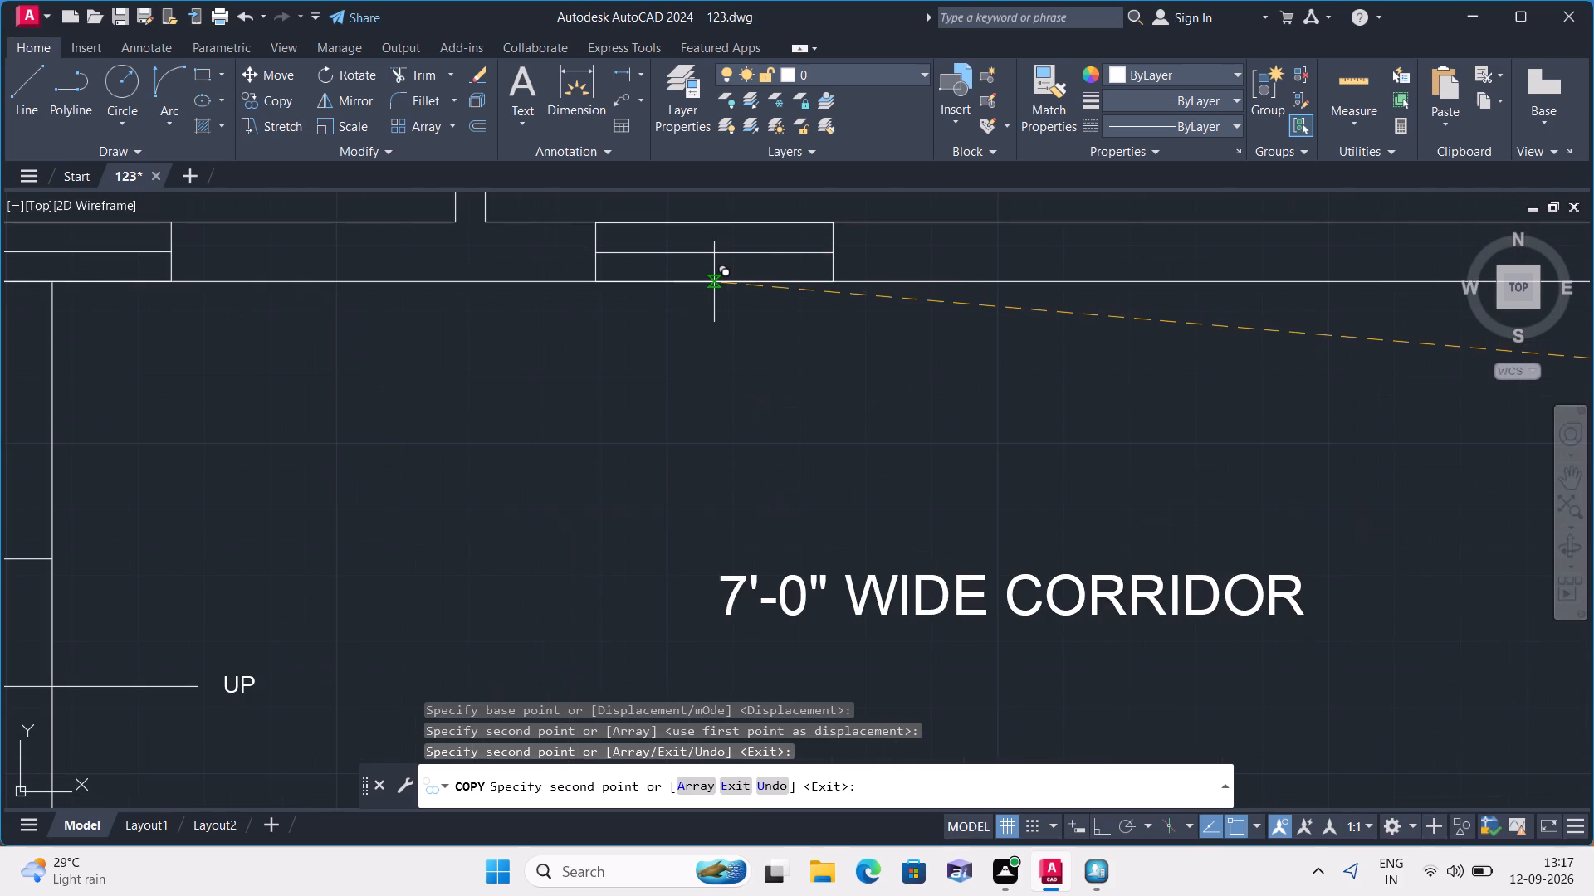
{"action": "left_click", "coordinate": [714, 282]}
{"action": "scroll", "coordinate": [720, 368], "scroll_direction": "down", "scroll_amount": 1}
{"action": "middle_click_drag", "start_coordinate": [720, 388], "coordinate": [721, 317]}
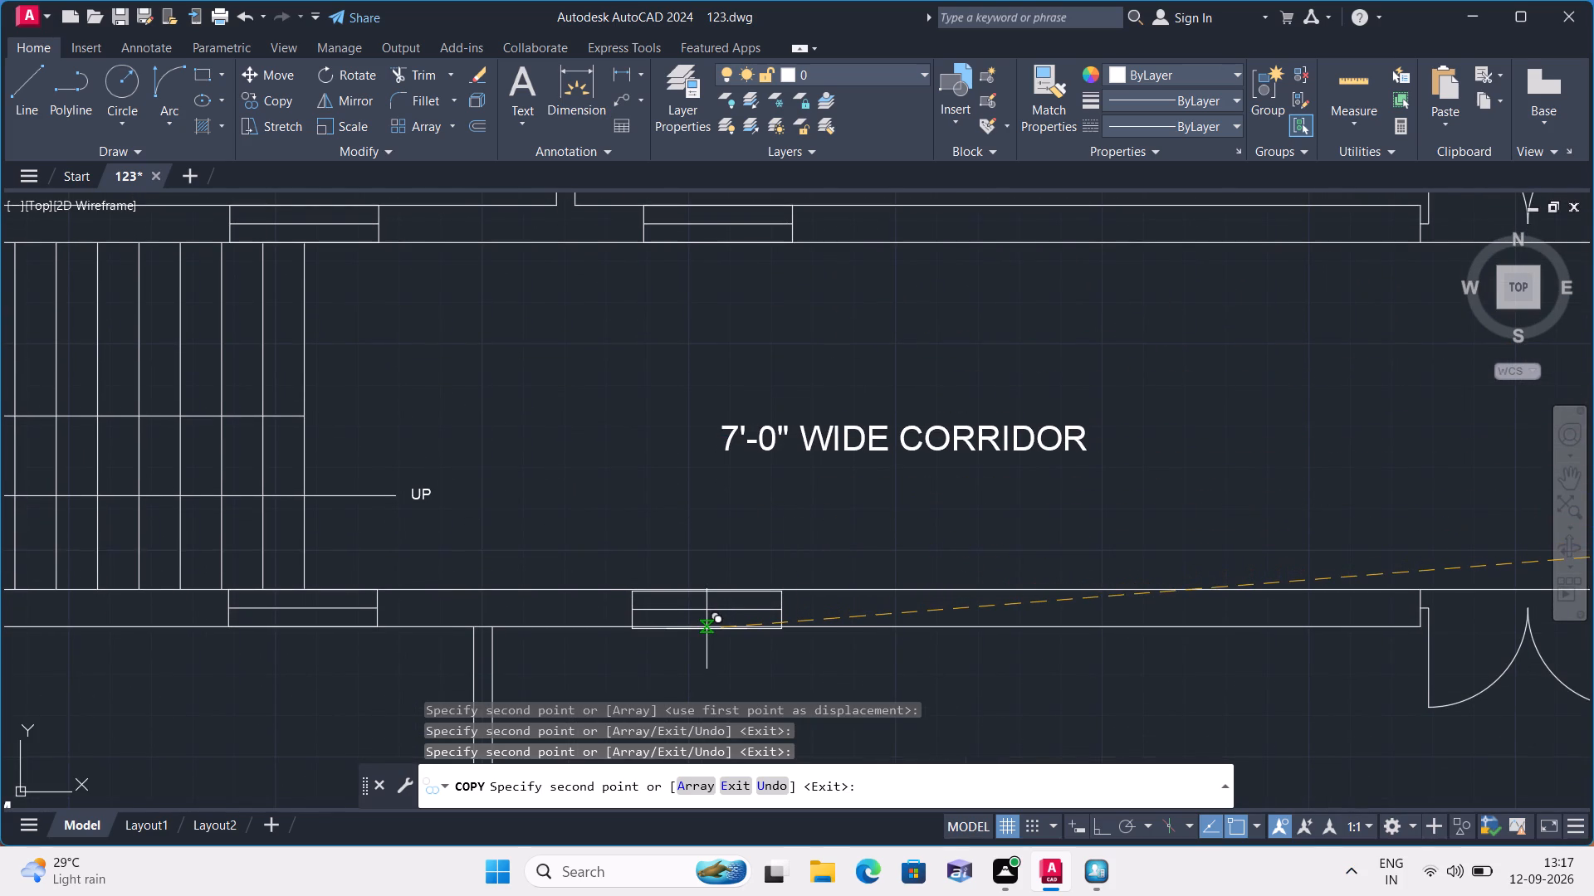
{"action": "scroll", "coordinate": [708, 627], "scroll_direction": "up", "scroll_amount": 3}
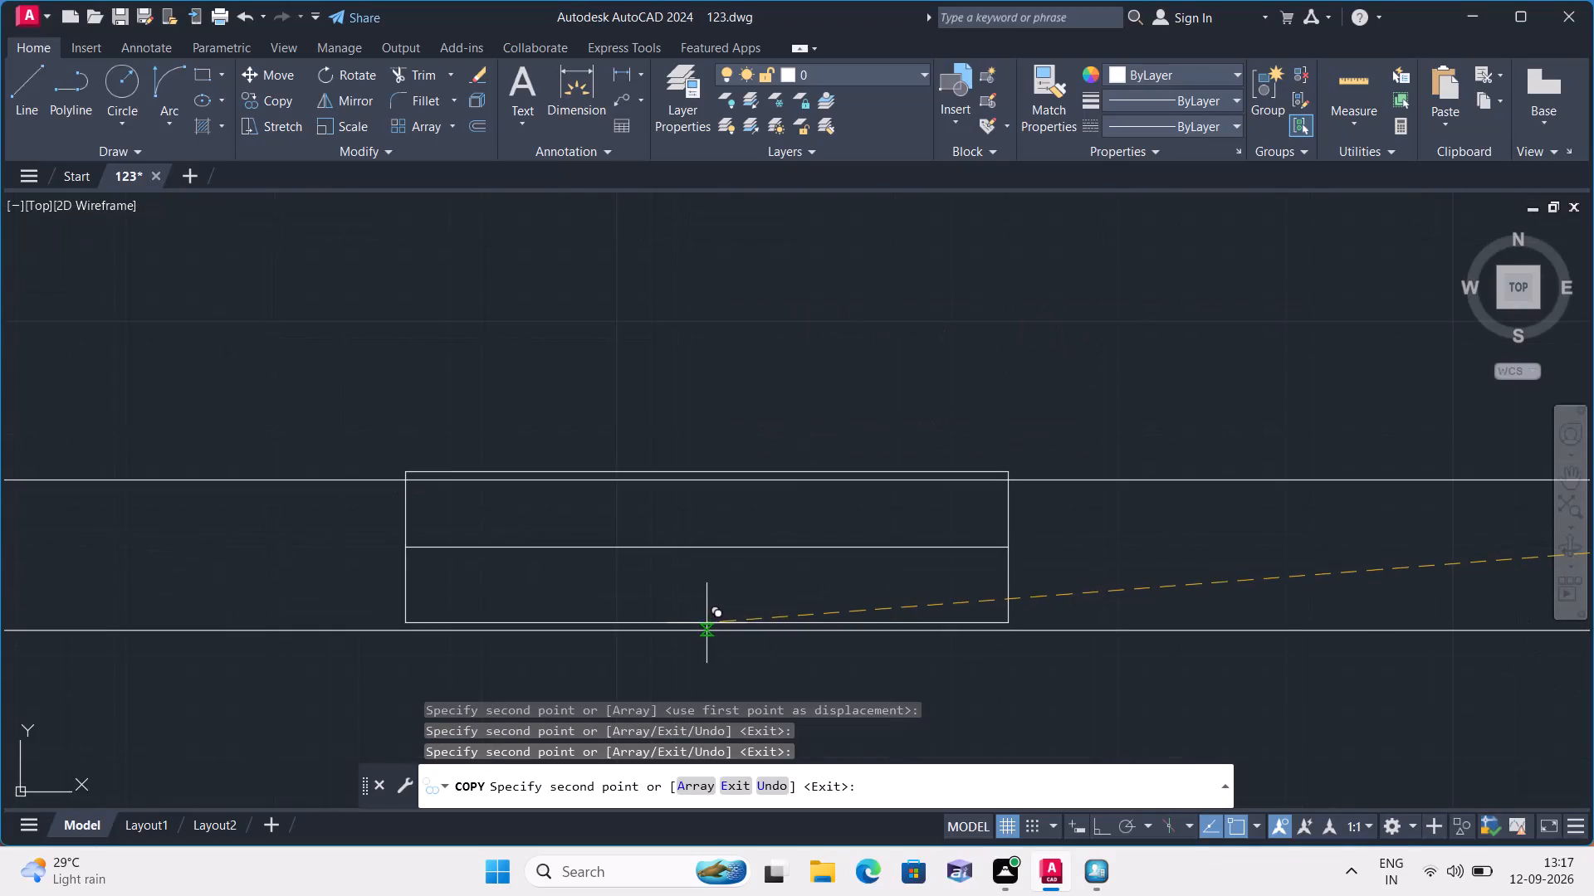
{"action": "left_click", "coordinate": [707, 630]}
Place another copy of the window in the corridor's lower wall, just left of the 23'-0"X10'-9" hall's double door.
{"action": "scroll", "coordinate": [678, 565], "scroll_direction": "down", "scroll_amount": 2}
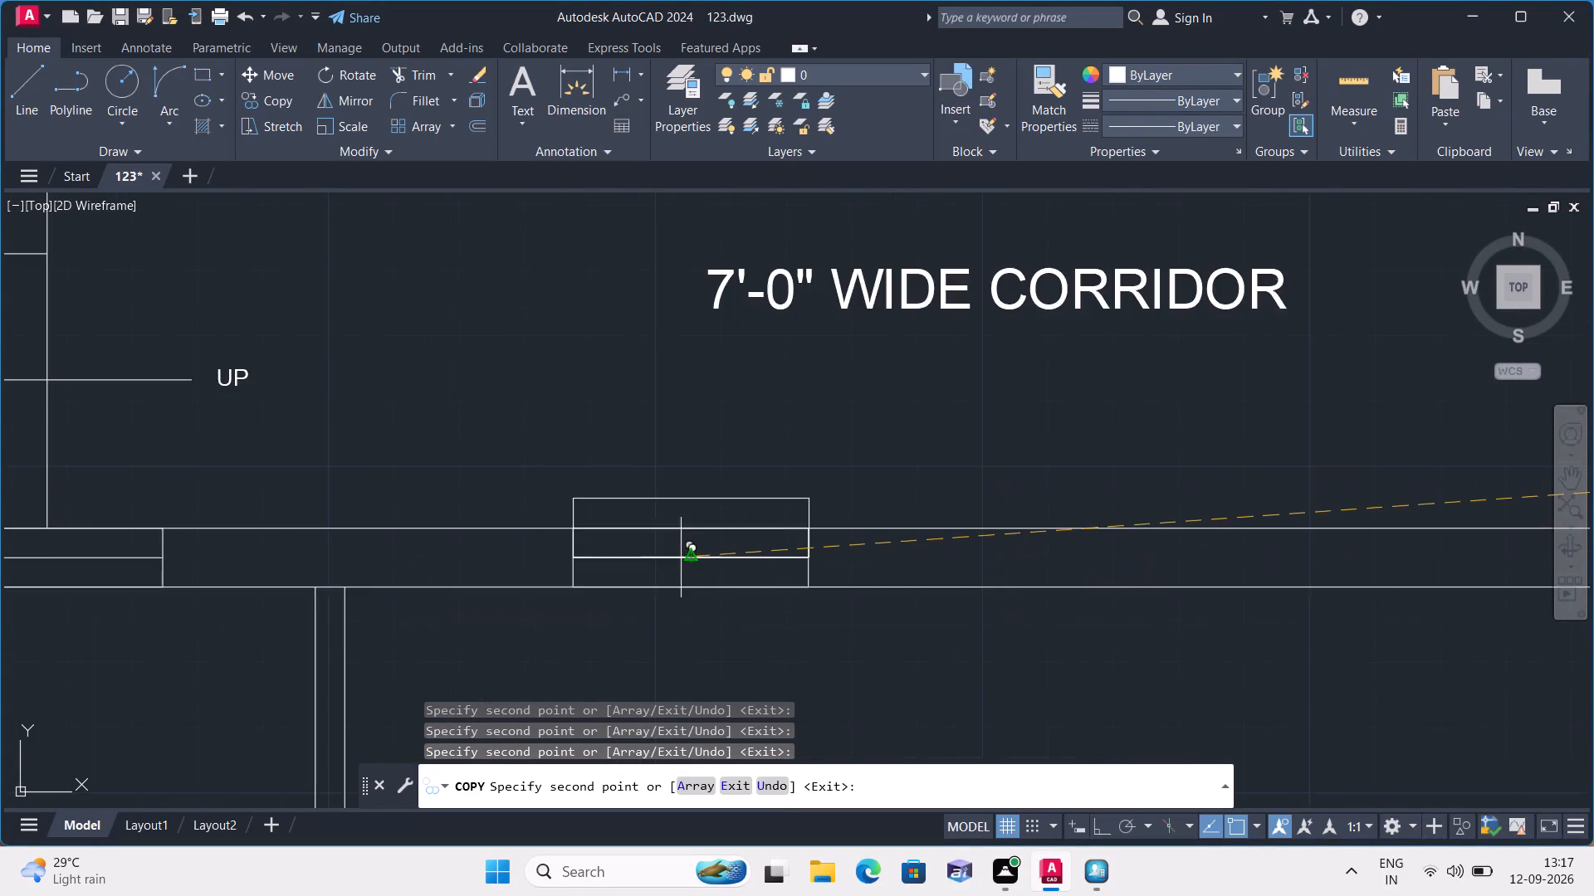
{"action": "scroll", "coordinate": [681, 558], "scroll_direction": "down", "scroll_amount": 1}
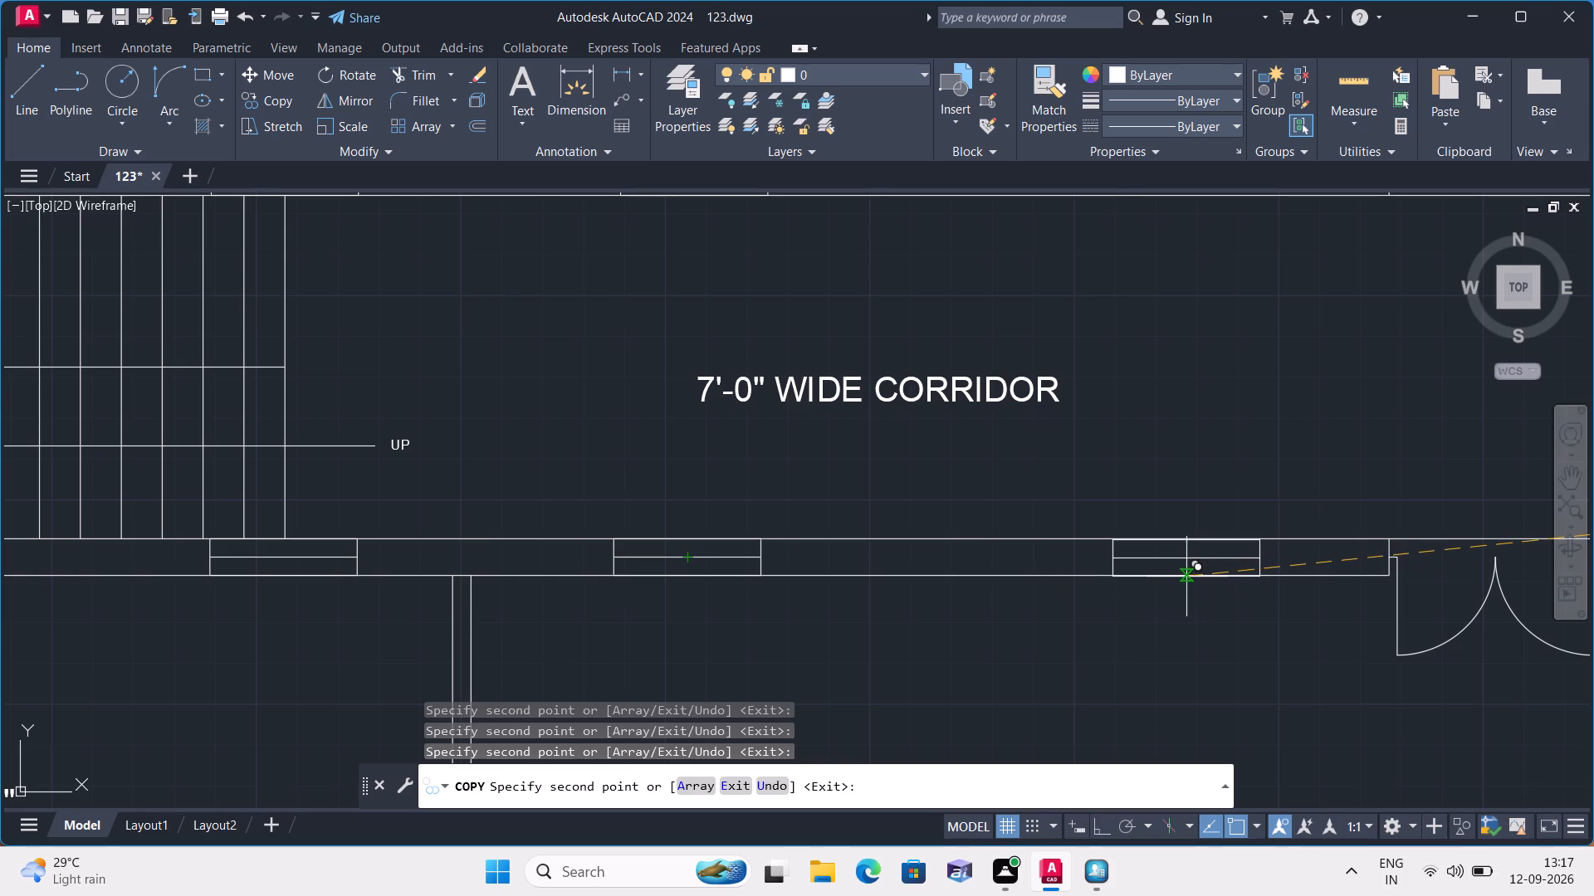
{"action": "scroll", "coordinate": [1186, 577], "scroll_direction": "up", "scroll_amount": 3}
{"action": "left_click", "coordinate": [1187, 572]}
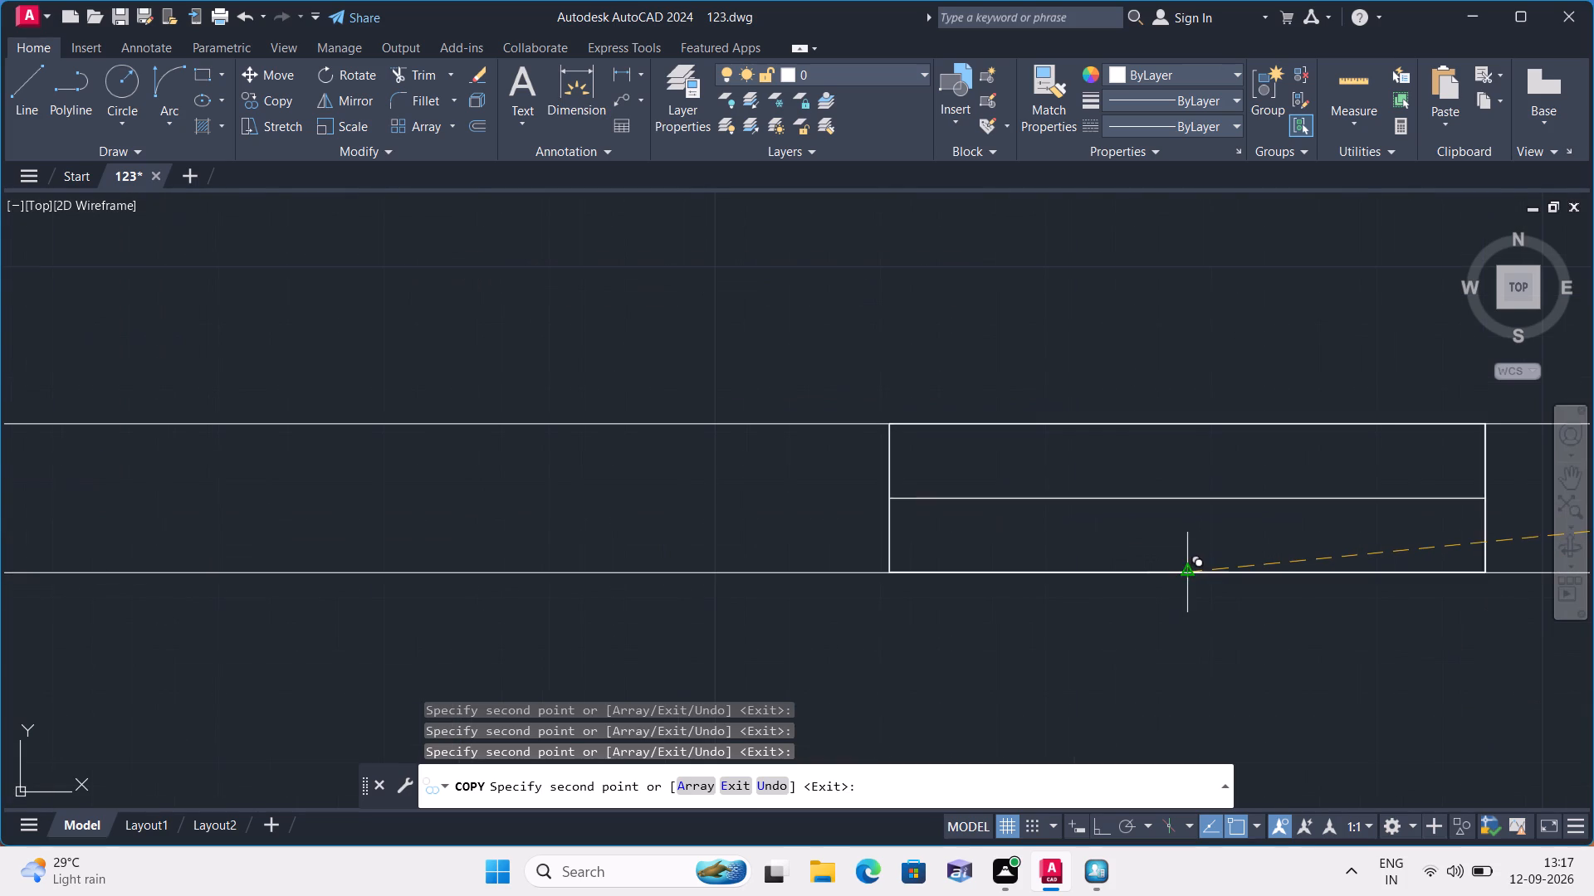
Place another copy of the window in the corridor's upper wall, just left of the 11'-9"X9'-5" hall's double door.
{"action": "scroll", "coordinate": [1186, 572], "scroll_direction": "down", "scroll_amount": 1}
{"action": "middle_click_drag", "start_coordinate": [1179, 575], "coordinate": [1010, 271]}
{"action": "scroll", "coordinate": [1043, 454], "scroll_direction": "down", "scroll_amount": 2}
{"action": "middle_click_drag", "start_coordinate": [1059, 509], "coordinate": [980, 308]}
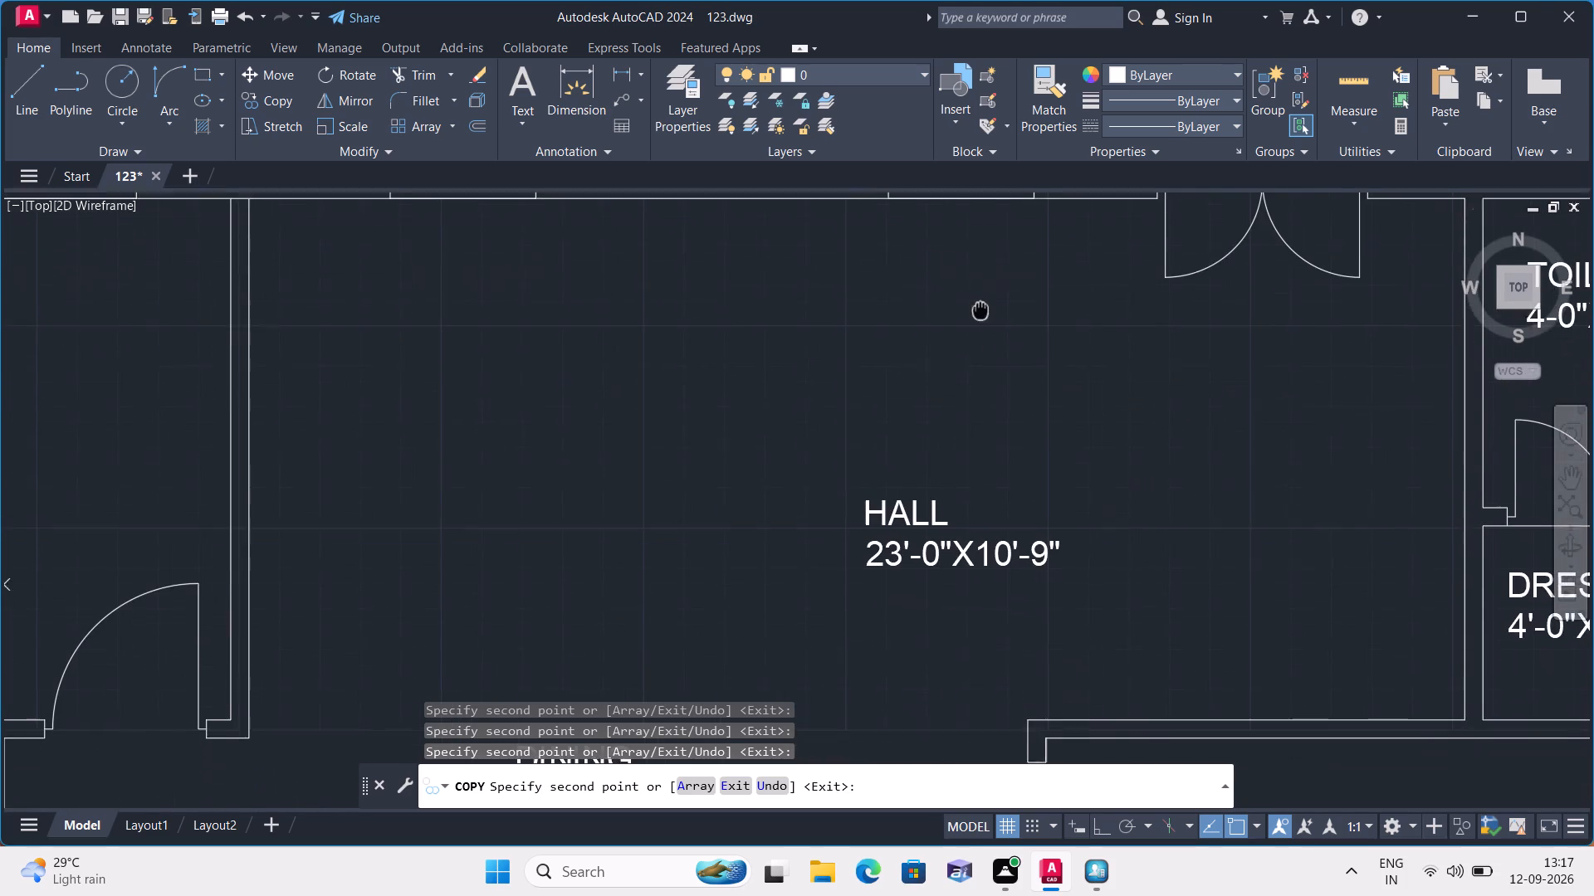
{"action": "middle_click_drag", "start_coordinate": [980, 308], "coordinate": [980, 303]}
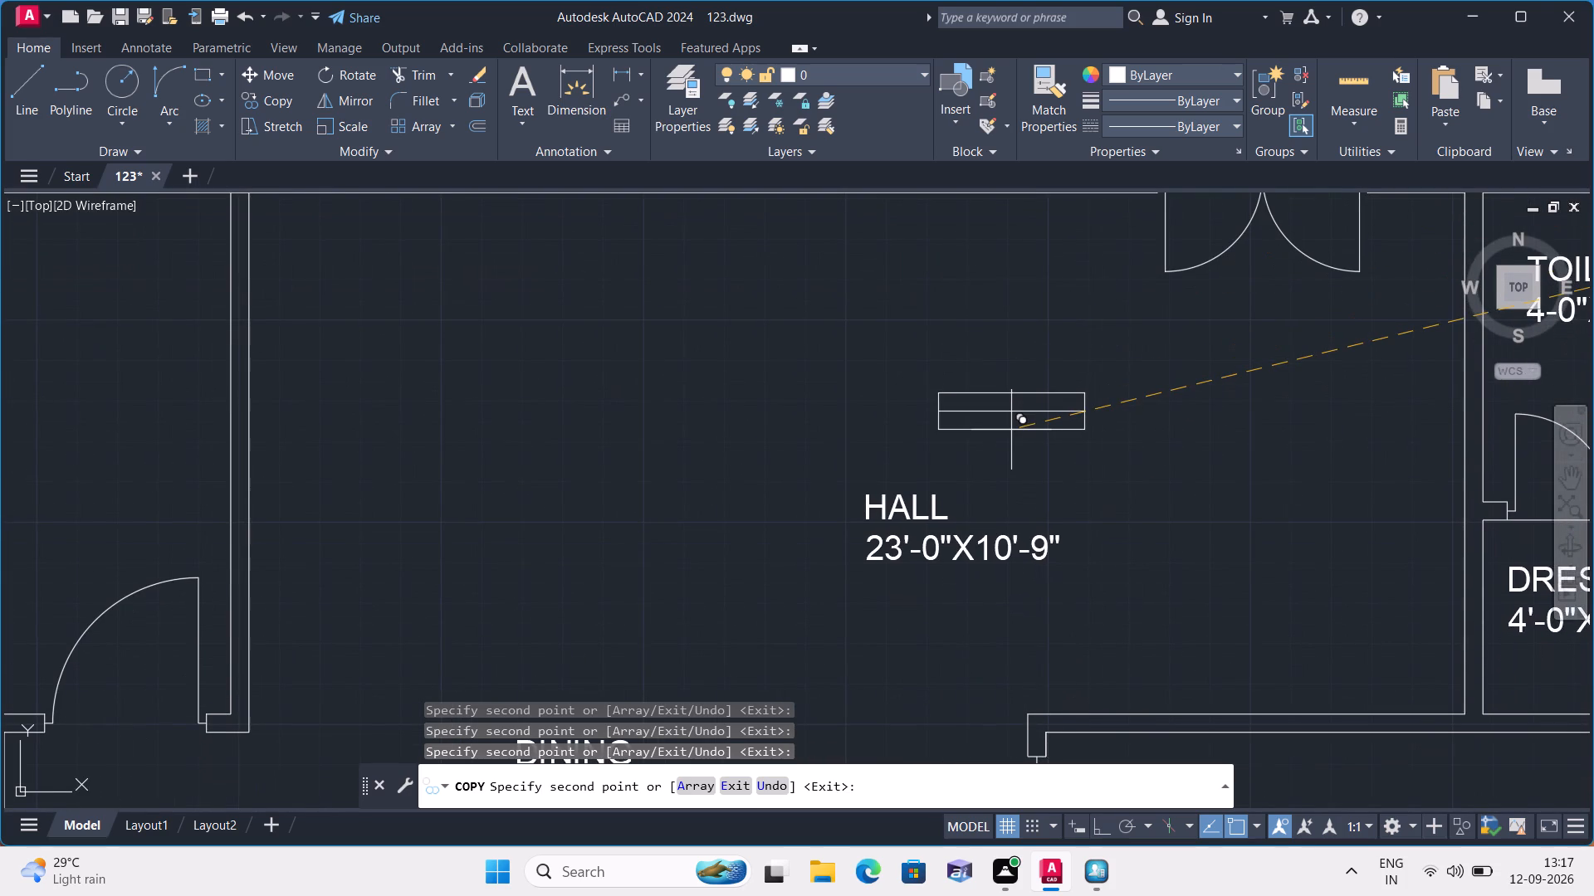
{"action": "scroll", "coordinate": [1011, 430], "scroll_direction": "down", "scroll_amount": 1}
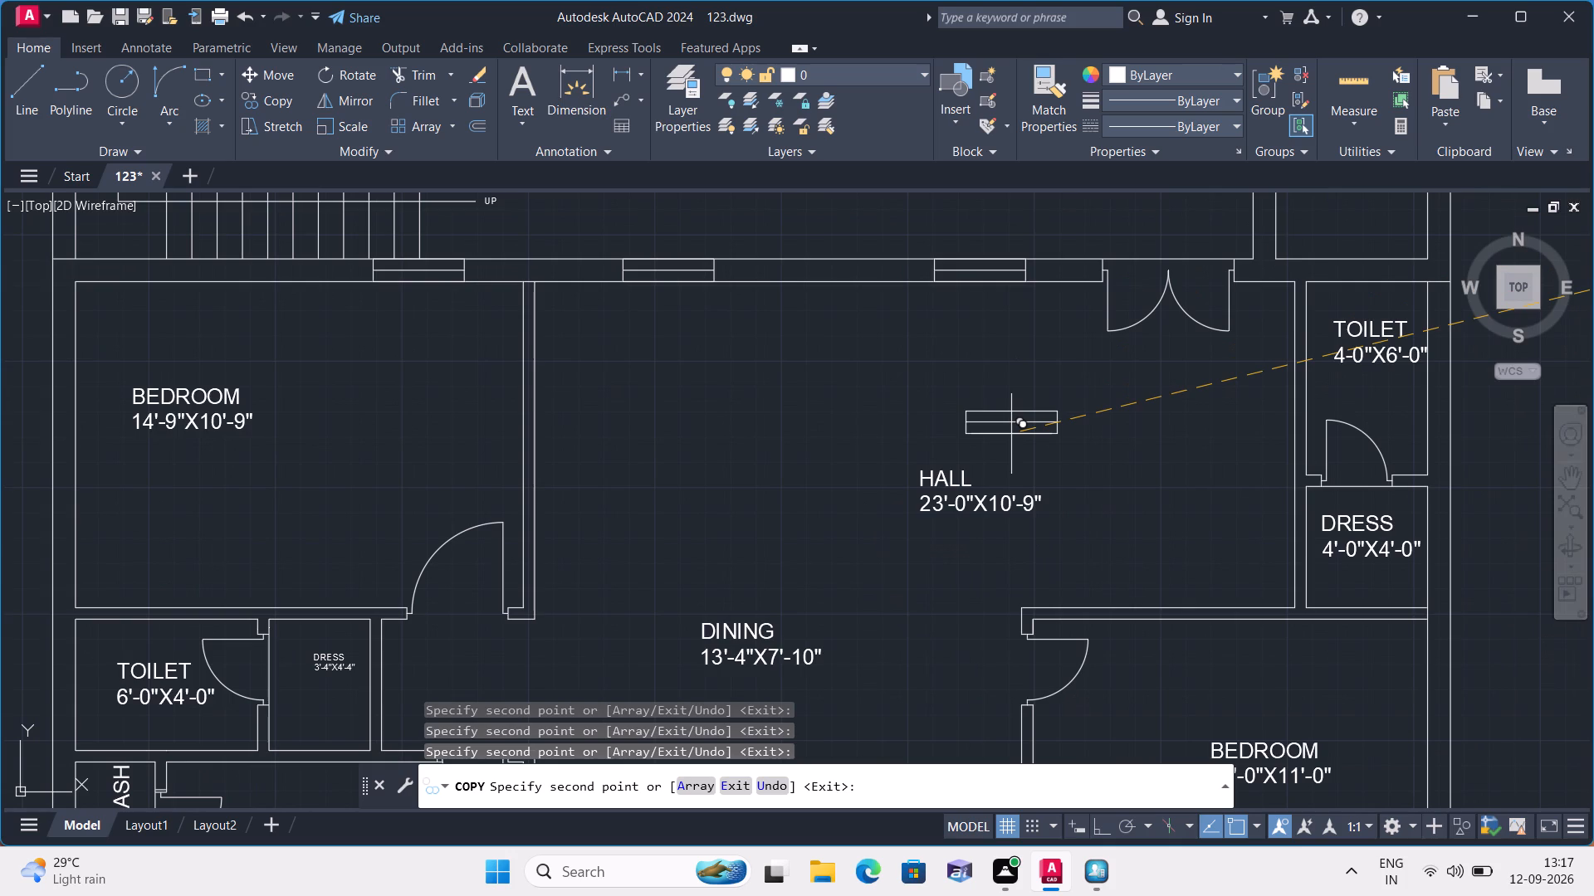
{"action": "scroll", "coordinate": [1011, 434], "scroll_direction": "down", "scroll_amount": 1}
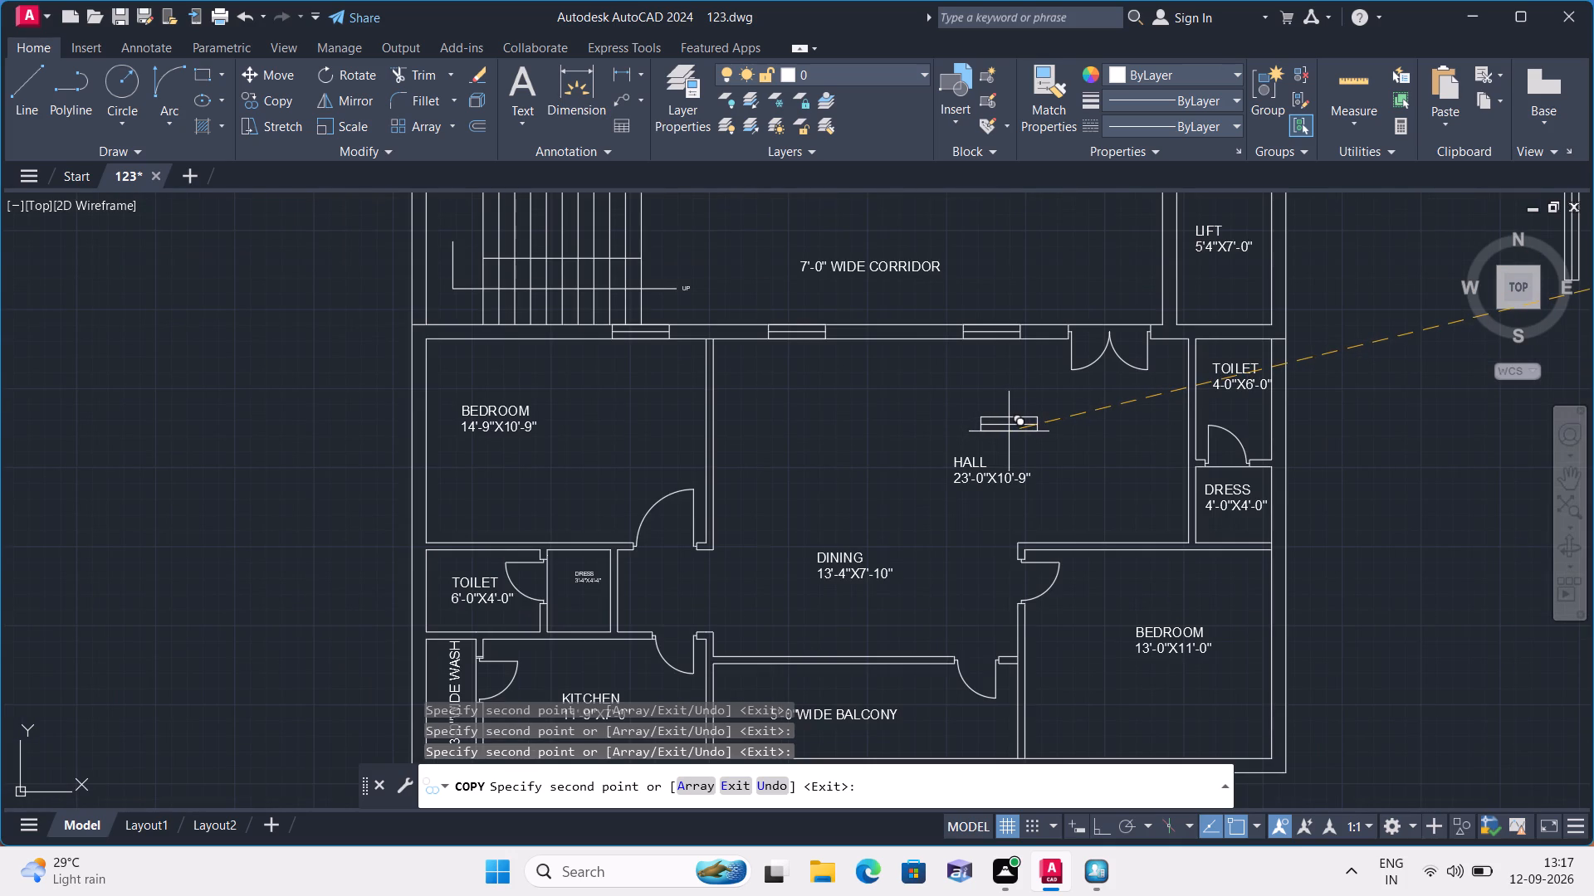
{"action": "scroll", "coordinate": [1009, 431], "scroll_direction": "down", "scroll_amount": 2}
{"action": "scroll", "coordinate": [990, 353], "scroll_direction": "up", "scroll_amount": 1}
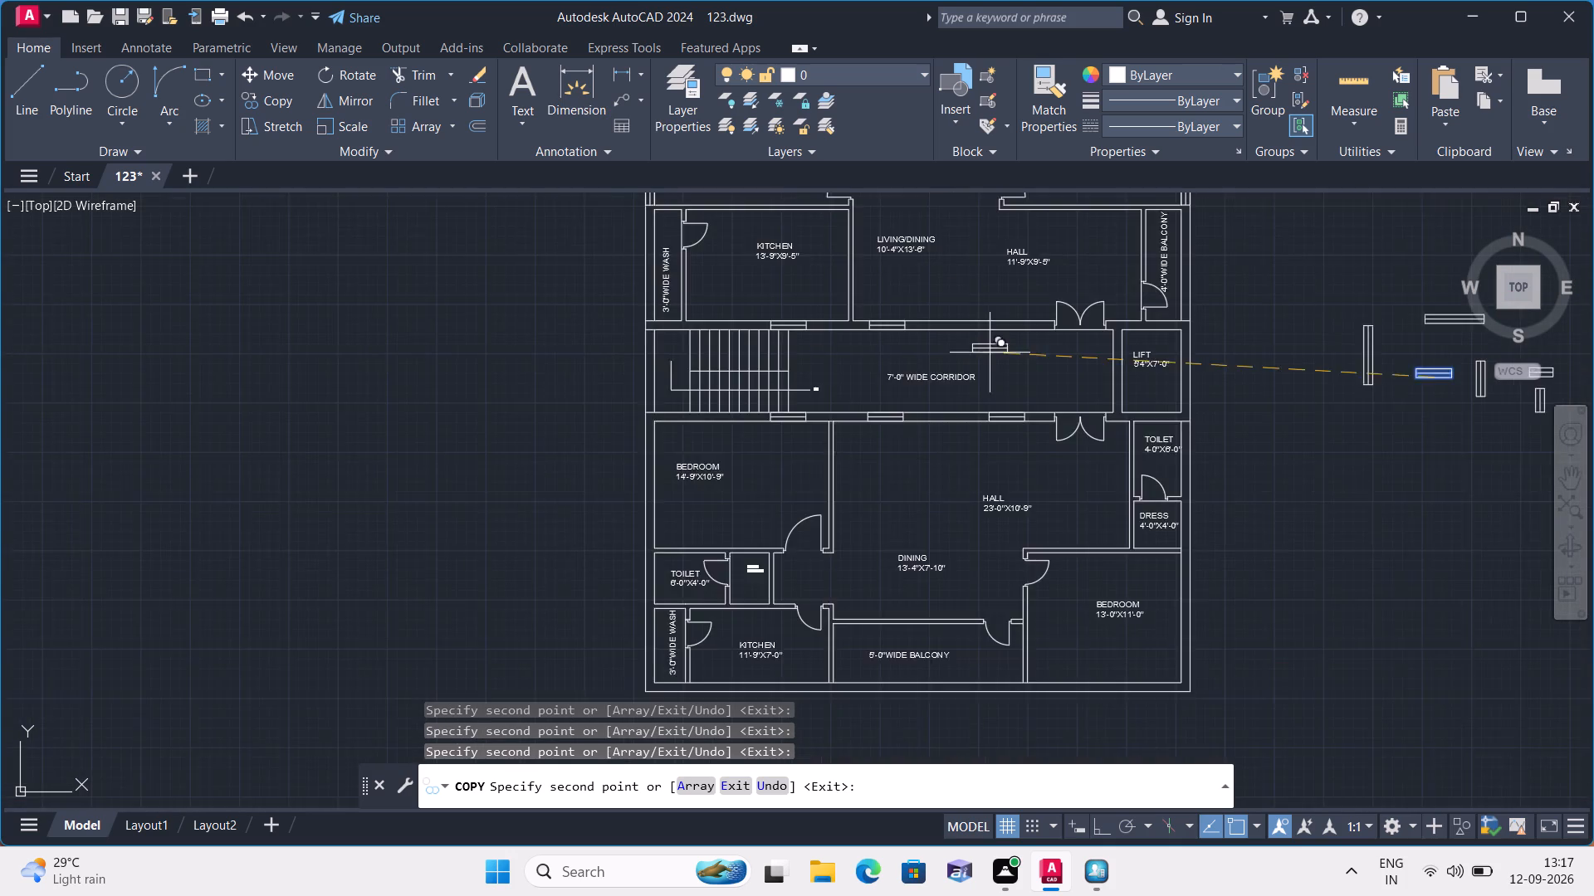
{"action": "scroll", "coordinate": [990, 353], "scroll_direction": "up", "scroll_amount": 2}
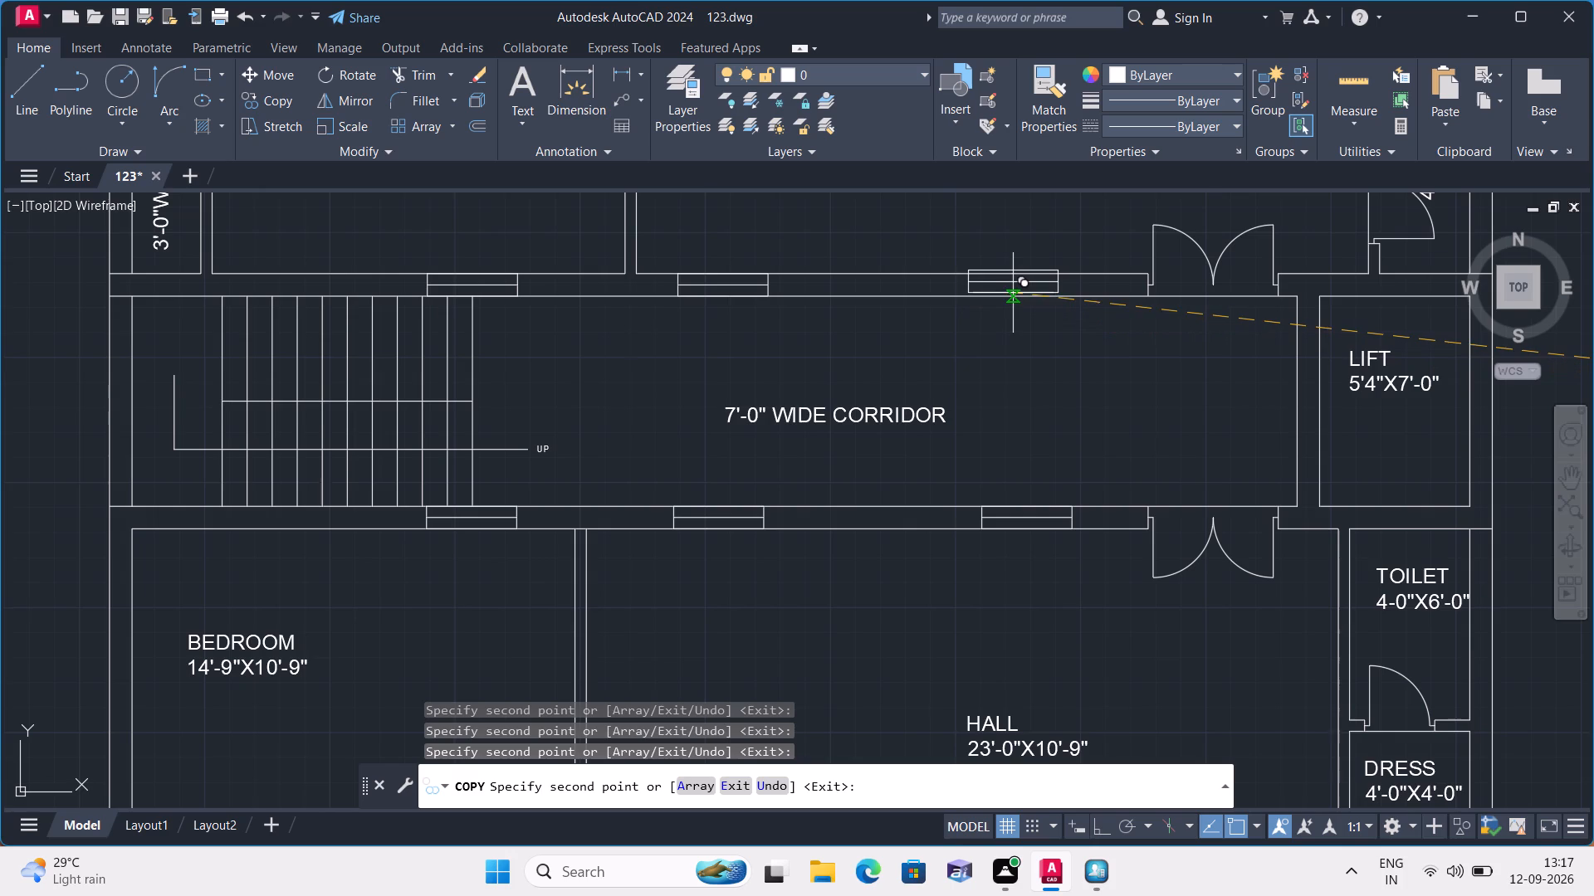
{"action": "scroll", "coordinate": [1013, 297], "scroll_direction": "up", "scroll_amount": 4}
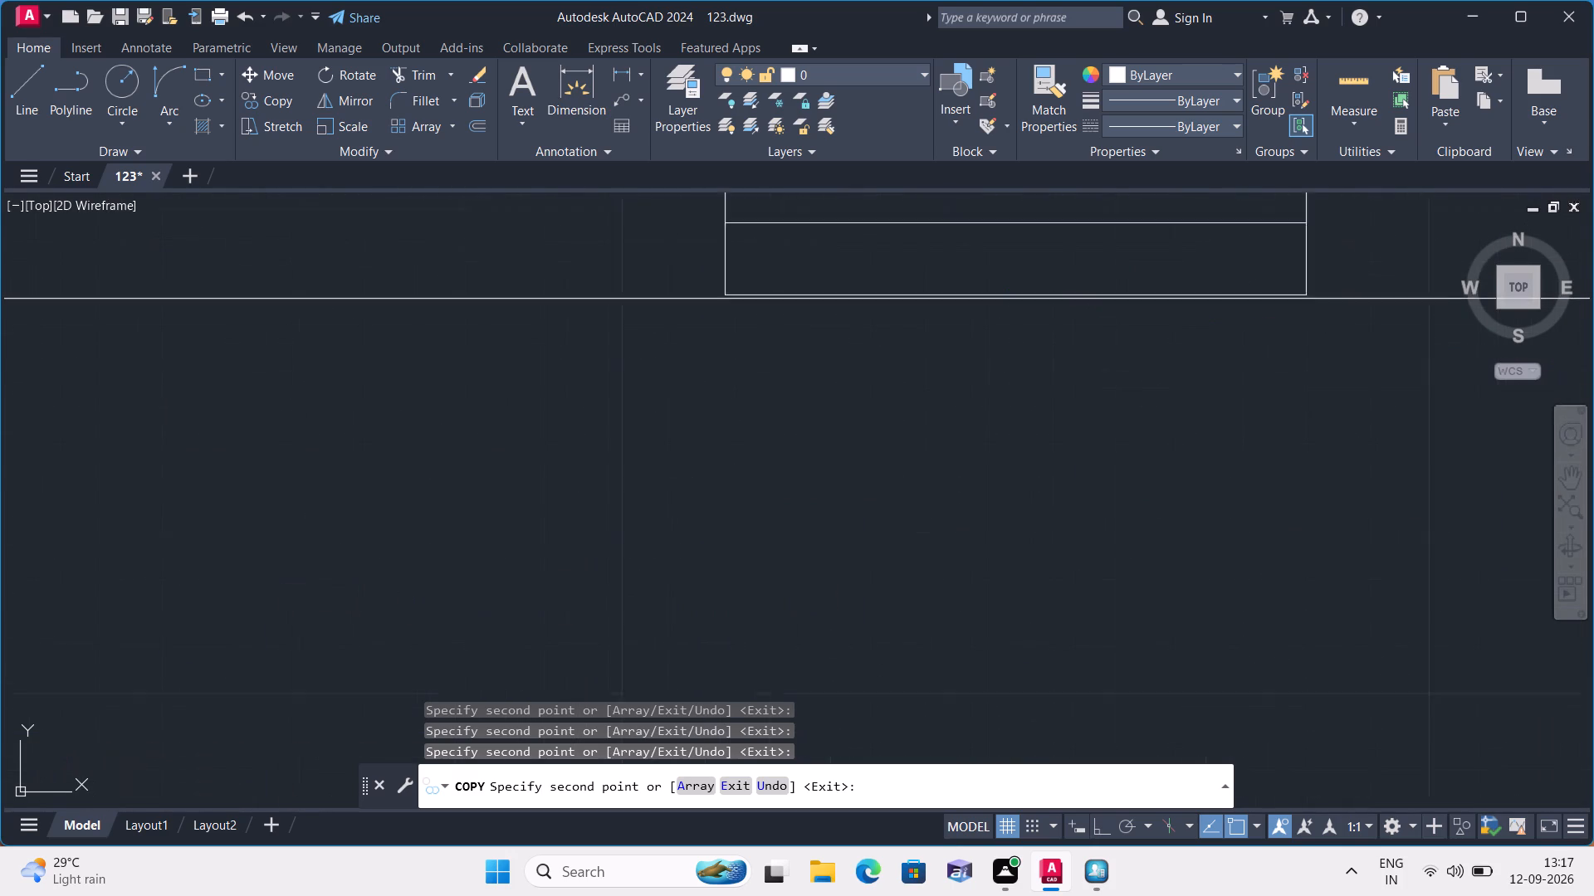
{"action": "scroll", "coordinate": [1015, 295], "scroll_direction": "up", "scroll_amount": 1}
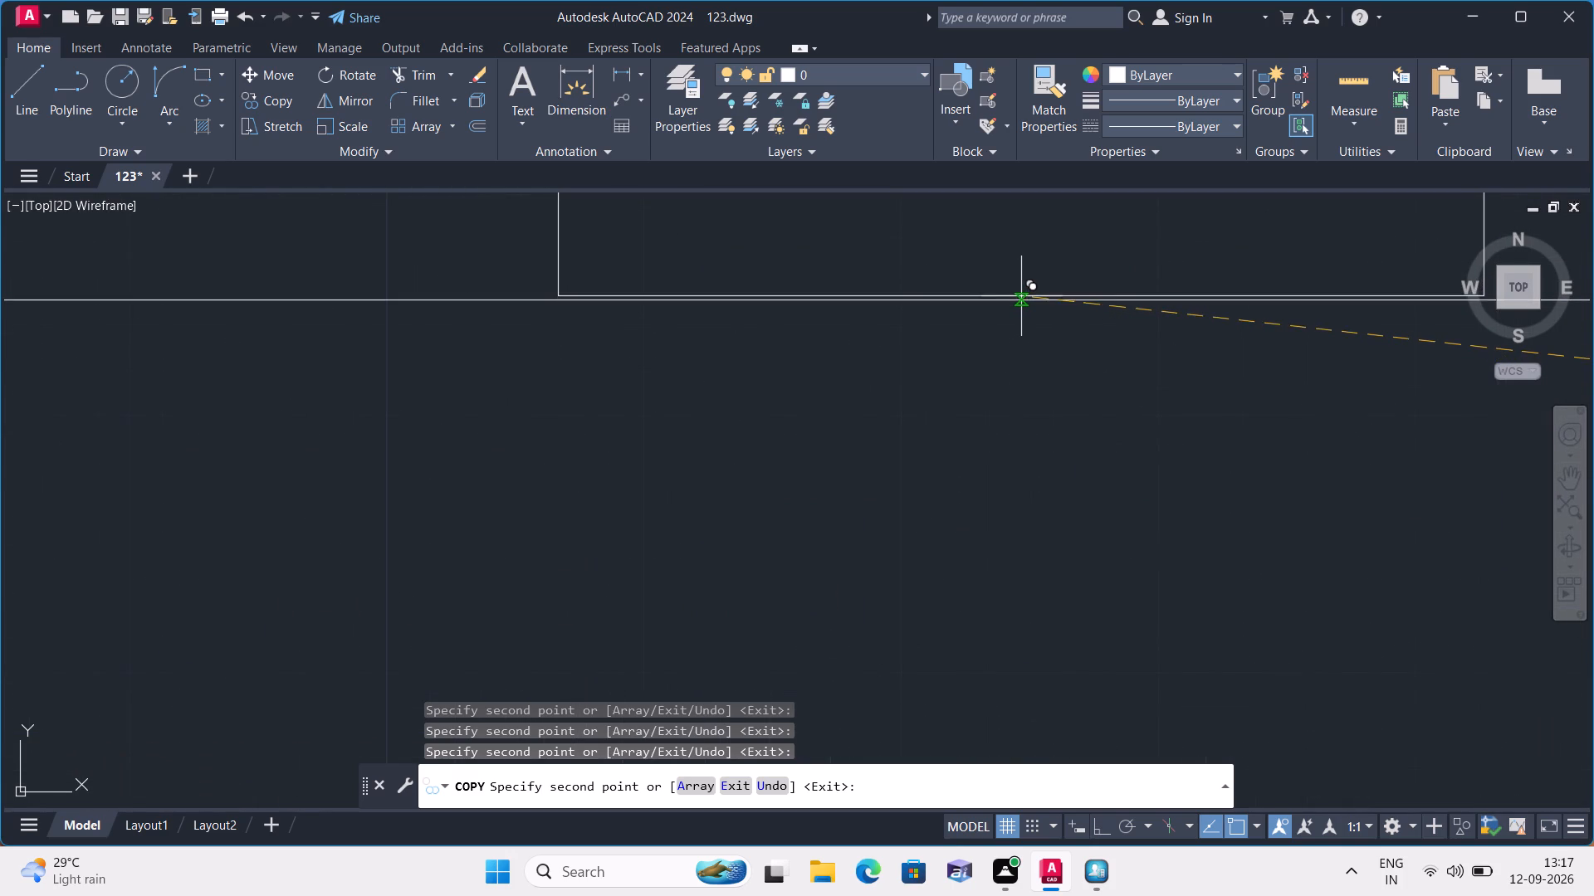
{"action": "left_click", "coordinate": [1021, 300]}
Place another copy of the window in the lower outer wall of the 11'-9"X7'-0" kitchen, toward the 5'-0" wide balcony.
{"action": "scroll", "coordinate": [935, 357], "scroll_direction": "down", "scroll_amount": 5}
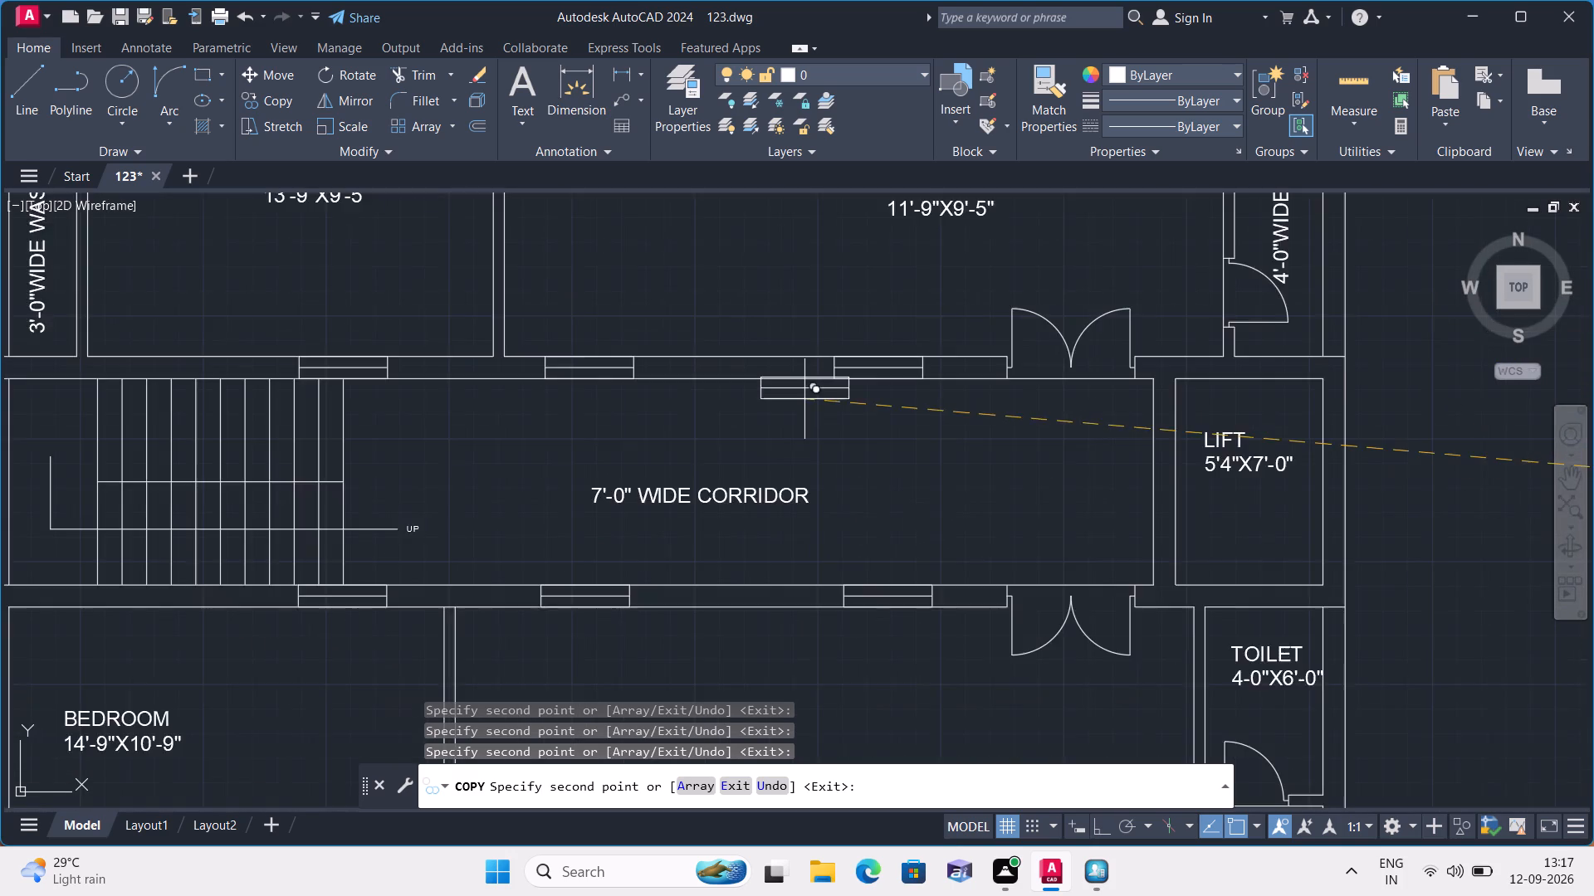
{"action": "scroll", "coordinate": [804, 399], "scroll_direction": "down", "scroll_amount": 2}
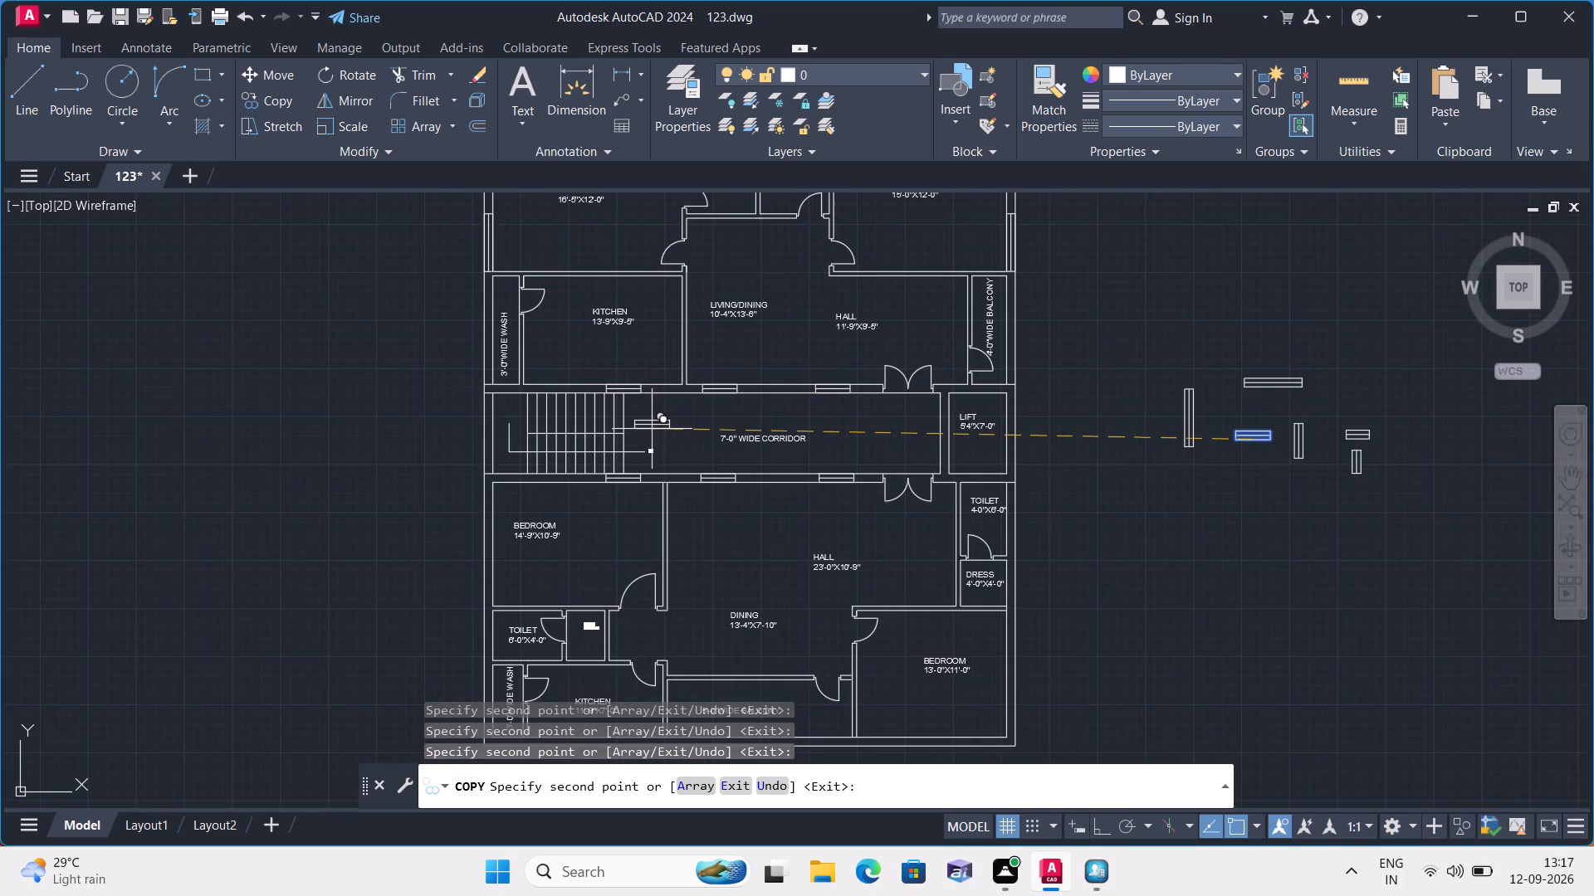
{"action": "scroll", "coordinate": [648, 503], "scroll_direction": "down", "scroll_amount": 1}
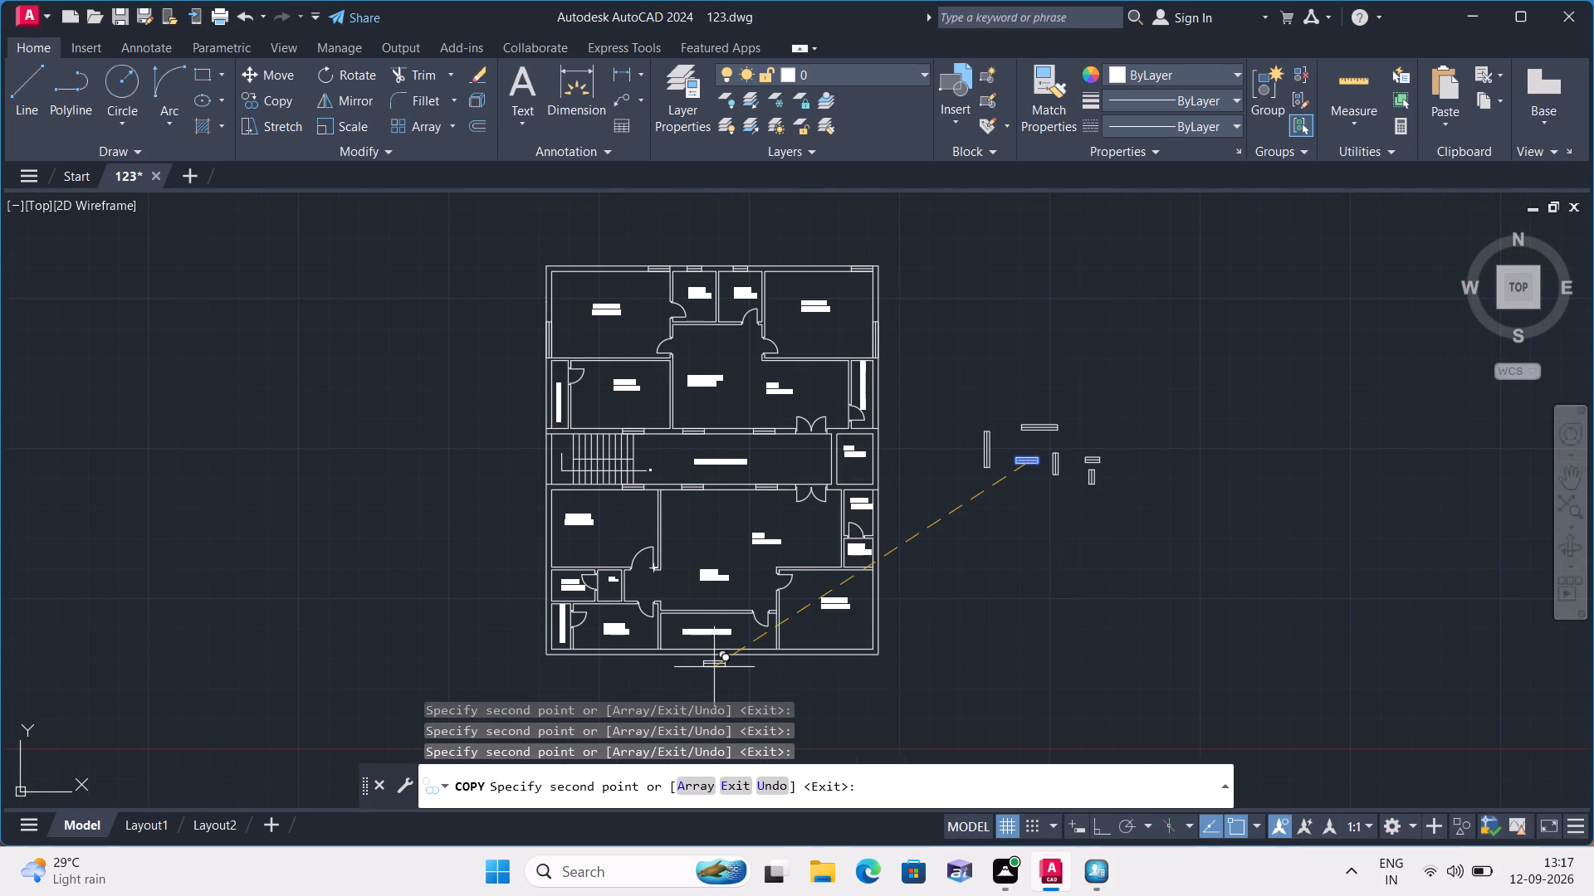
{"action": "middle_click_drag", "start_coordinate": [714, 667], "coordinate": [752, 559]}
{"action": "scroll", "coordinate": [672, 548], "scroll_direction": "up", "scroll_amount": 5}
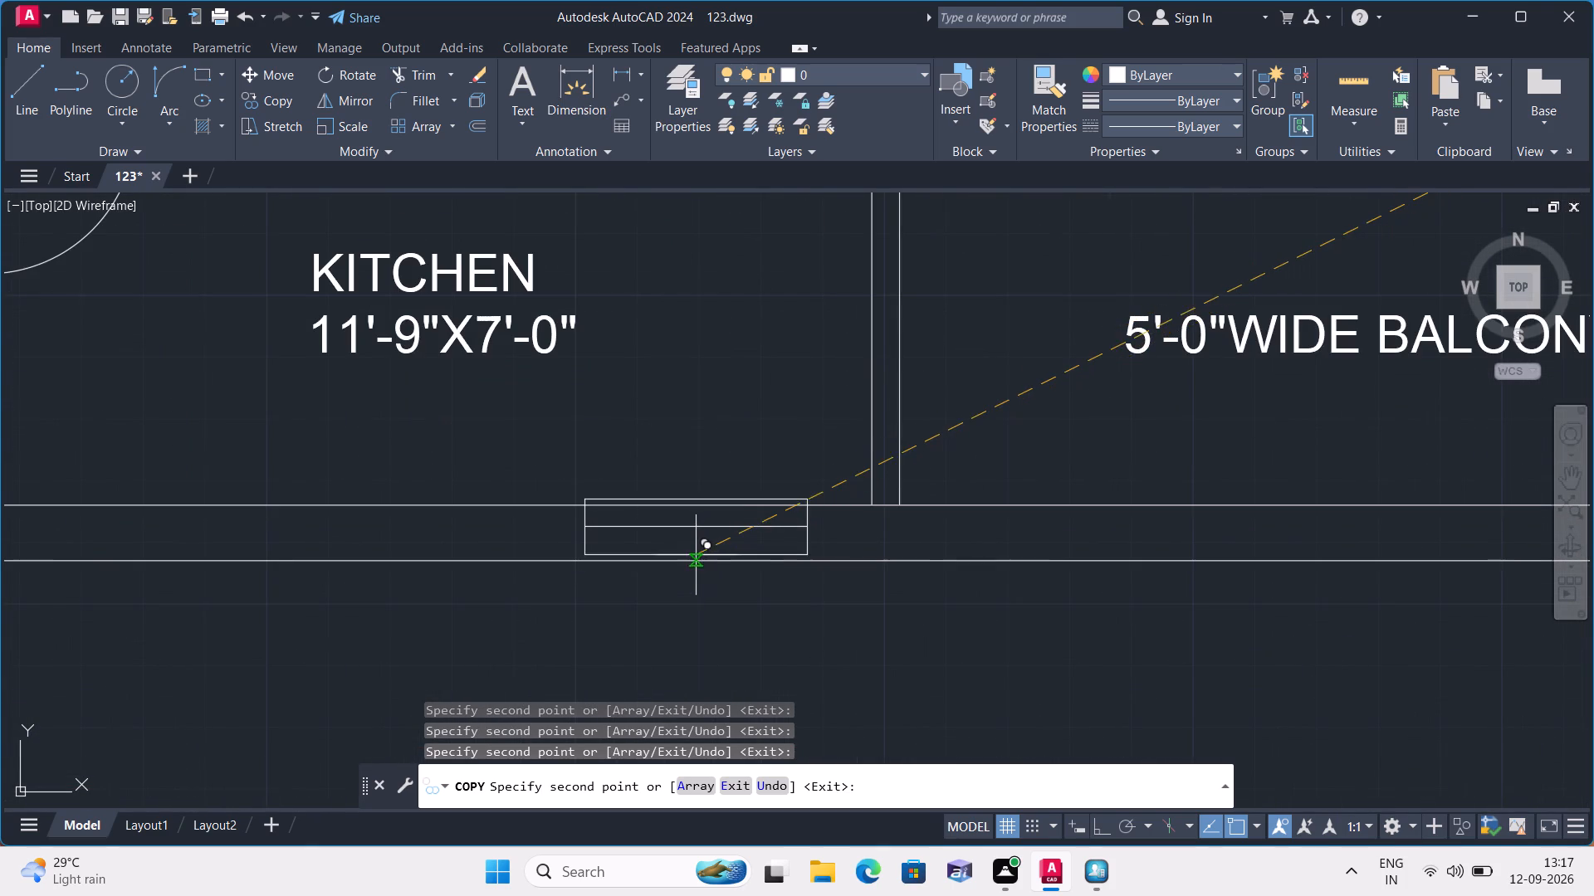
{"action": "scroll", "coordinate": [696, 559], "scroll_direction": "up", "scroll_amount": 2}
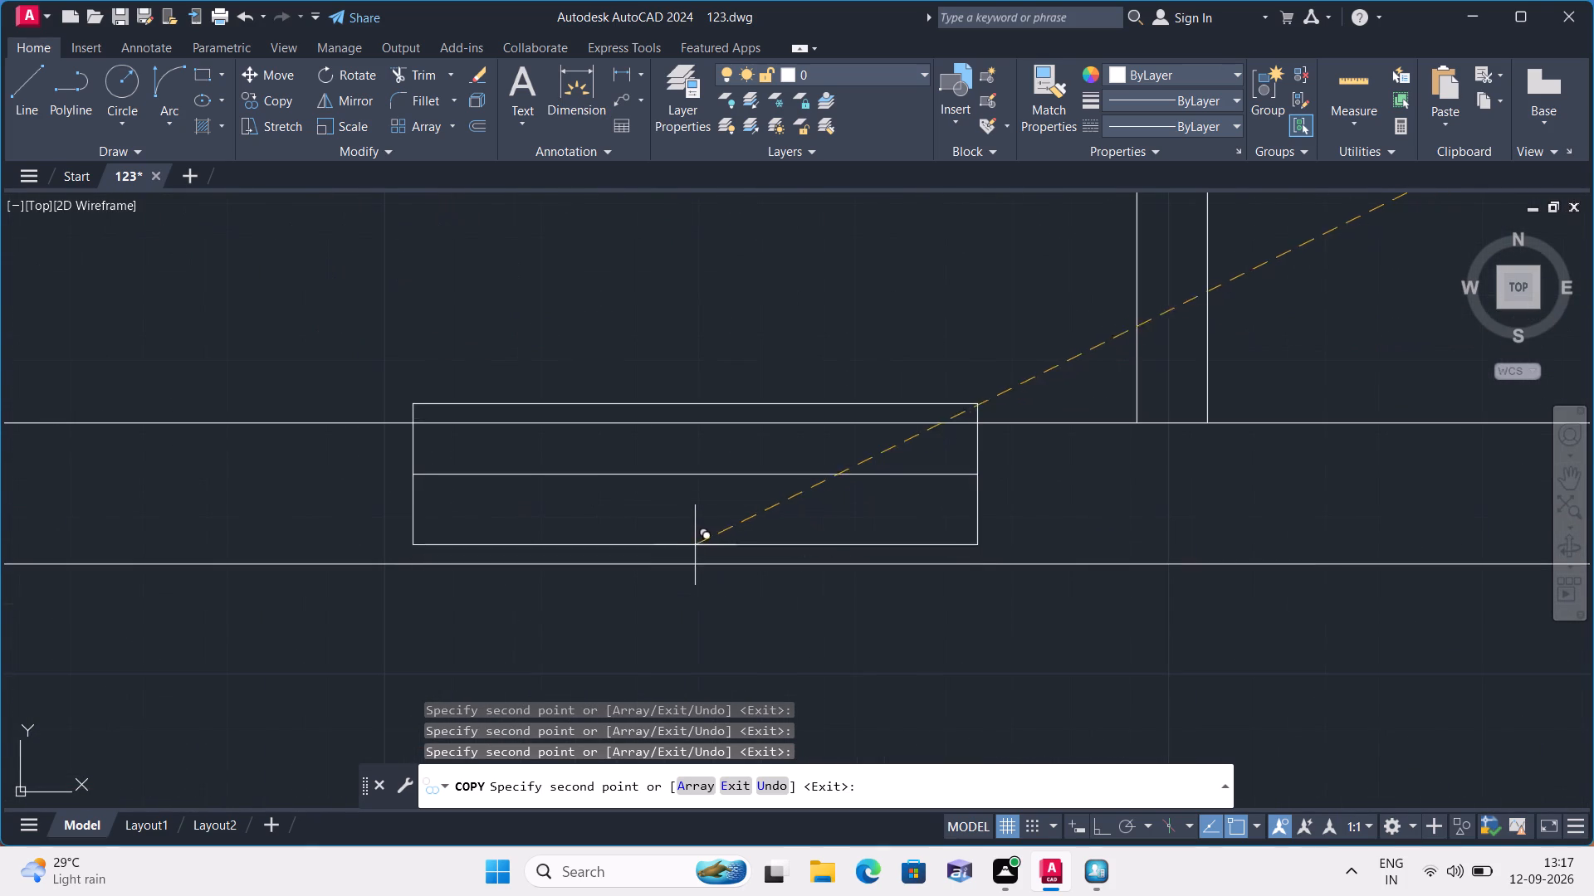
{"action": "left_click", "coordinate": [693, 564]}
Place another copy of the window in the middle of the 13'-0"X11'-0" bedroom's lower outer wall, and end copying.
{"action": "scroll", "coordinate": [747, 569], "scroll_direction": "down", "scroll_amount": 4}
{"action": "middle_click_drag", "start_coordinate": [823, 612], "coordinate": [571, 563]}
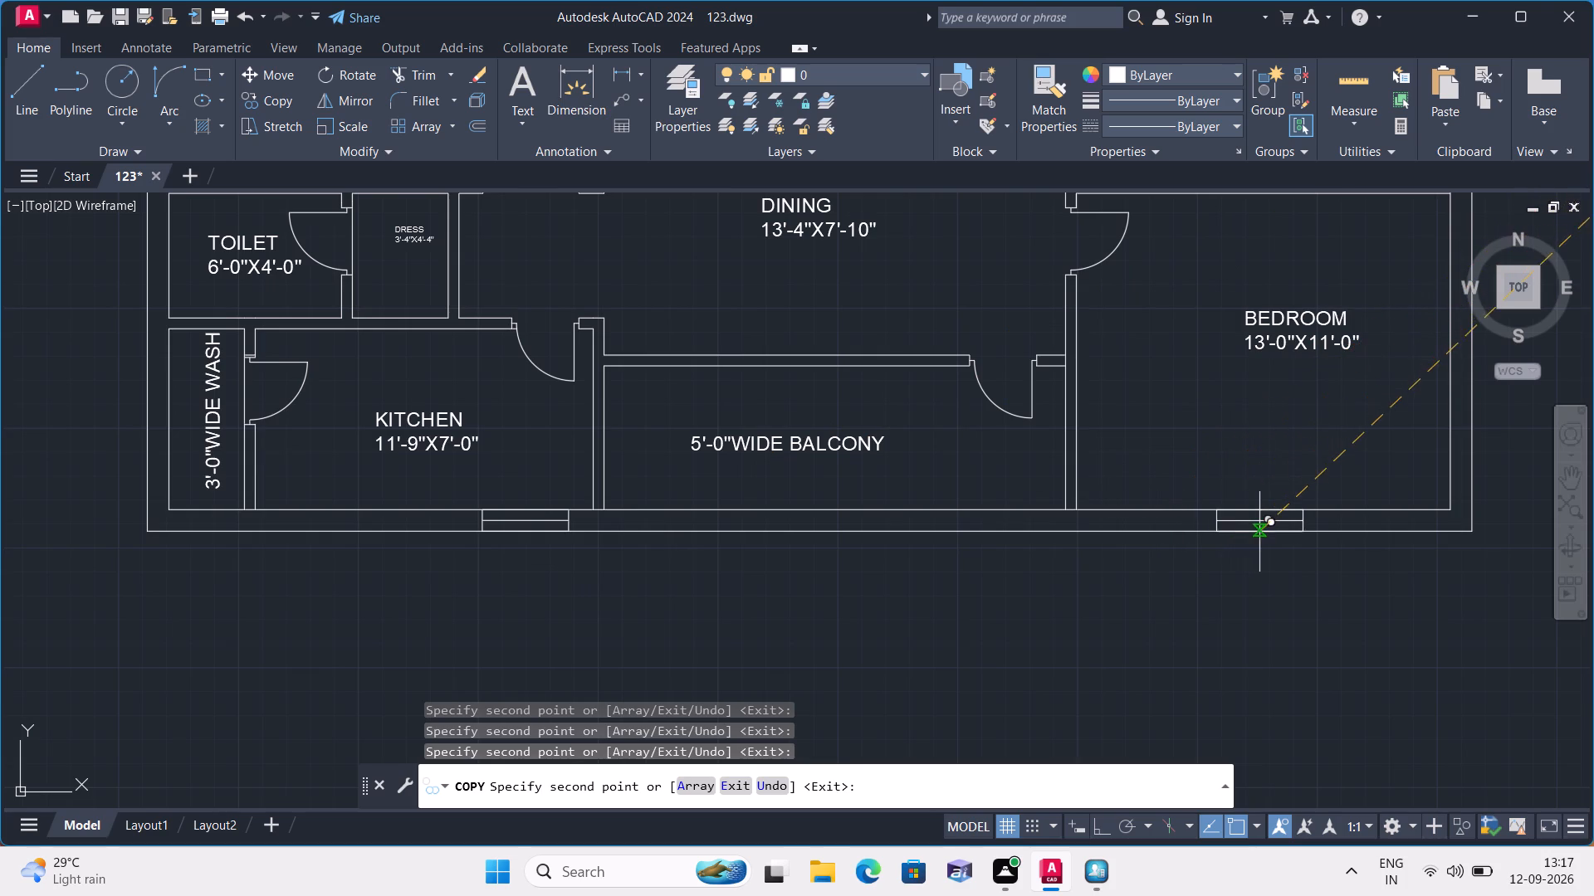
{"action": "scroll", "coordinate": [1280, 532], "scroll_direction": "up", "scroll_amount": 3}
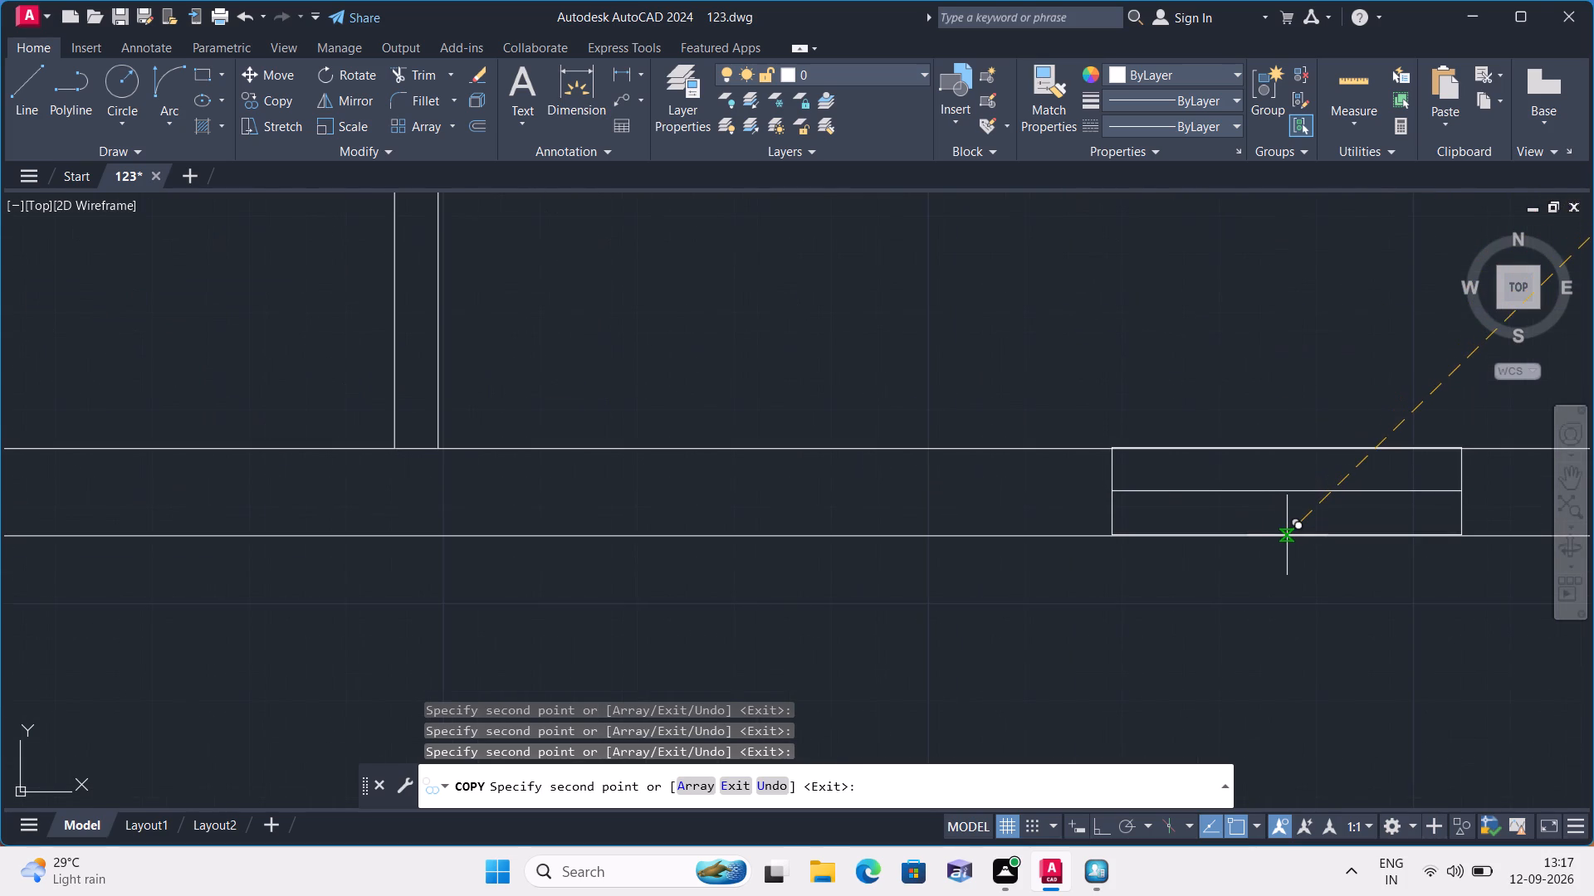
{"action": "left_click", "coordinate": [1288, 535]}
{"action": "scroll", "coordinate": [1206, 471], "scroll_direction": "down", "scroll_amount": 4}
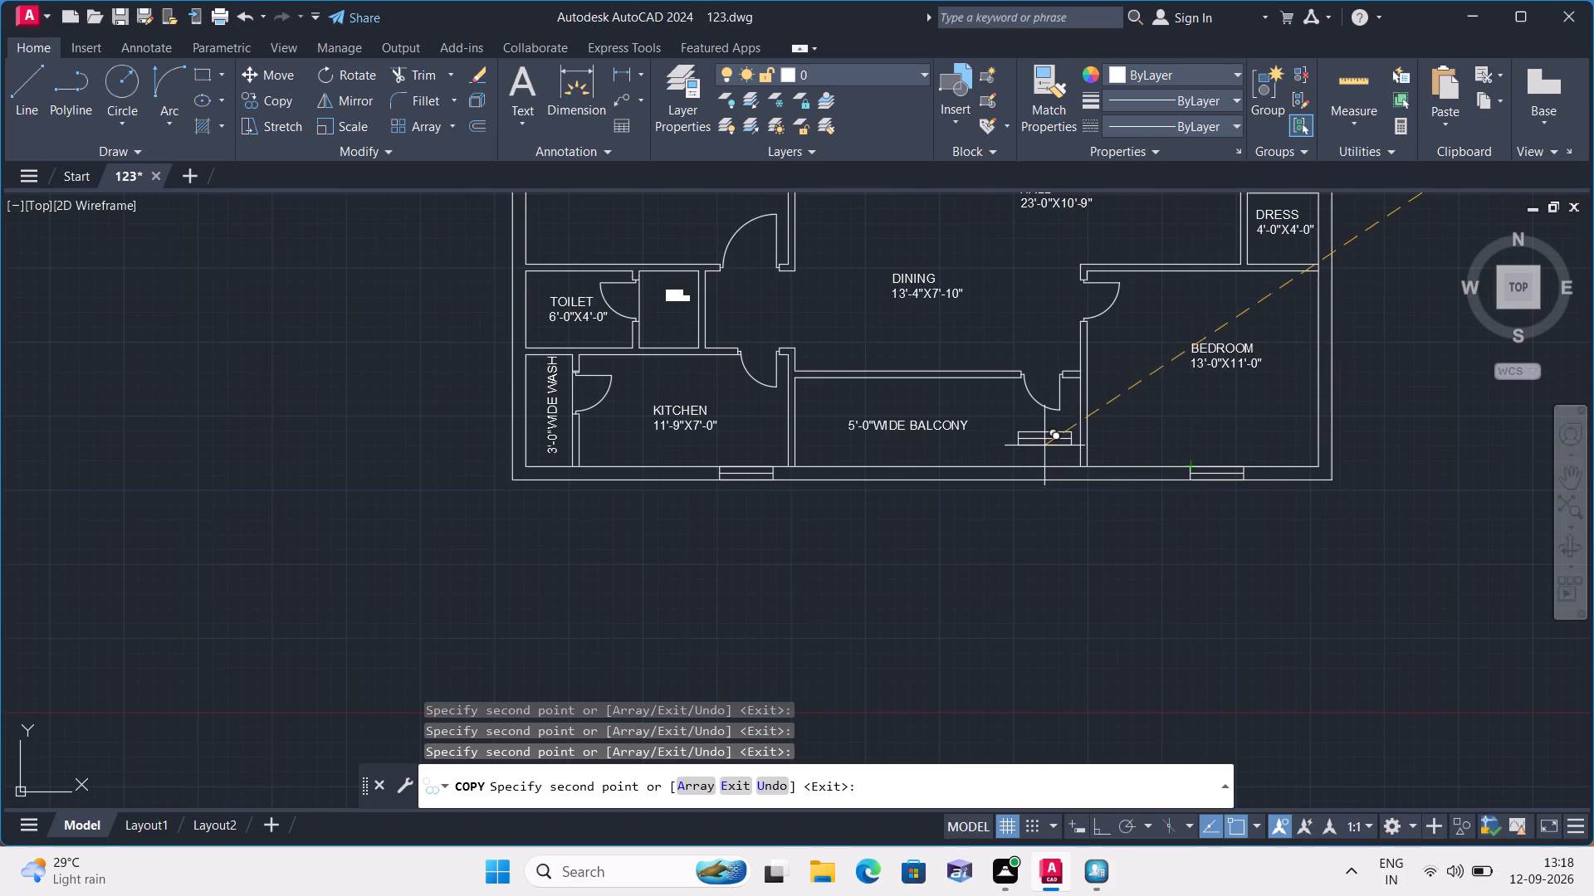
{"action": "key", "text": "Escape"}
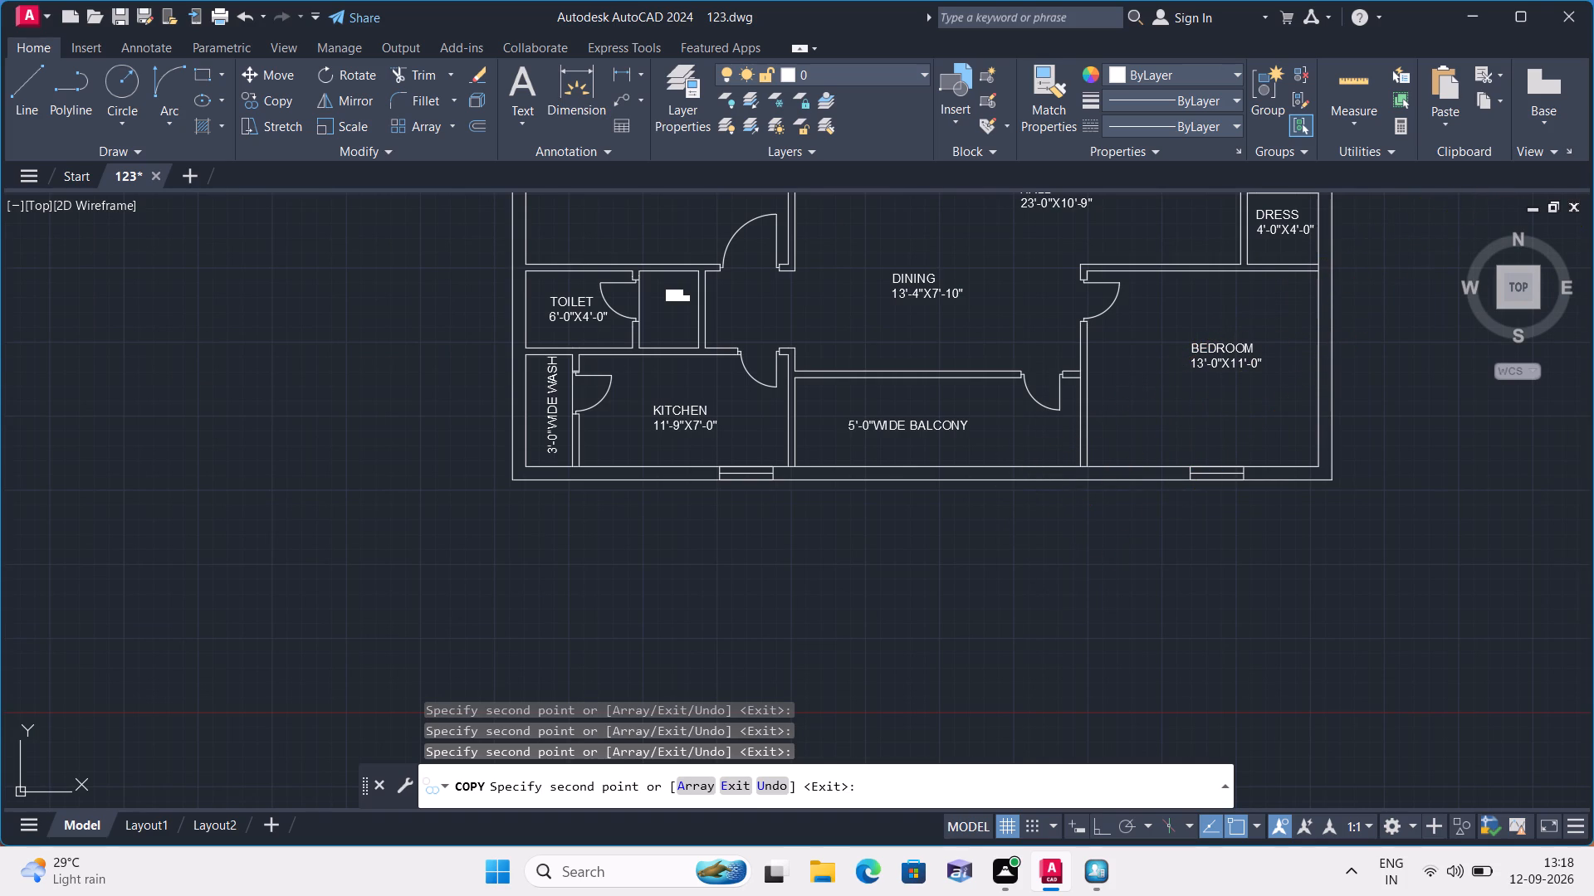
Copy the smallest vertical window symbol from beside the plan into the right outer wall of the 4-0"X6'-0" toilet.
{"action": "scroll", "coordinate": [661, 534], "scroll_direction": "down", "scroll_amount": 1}
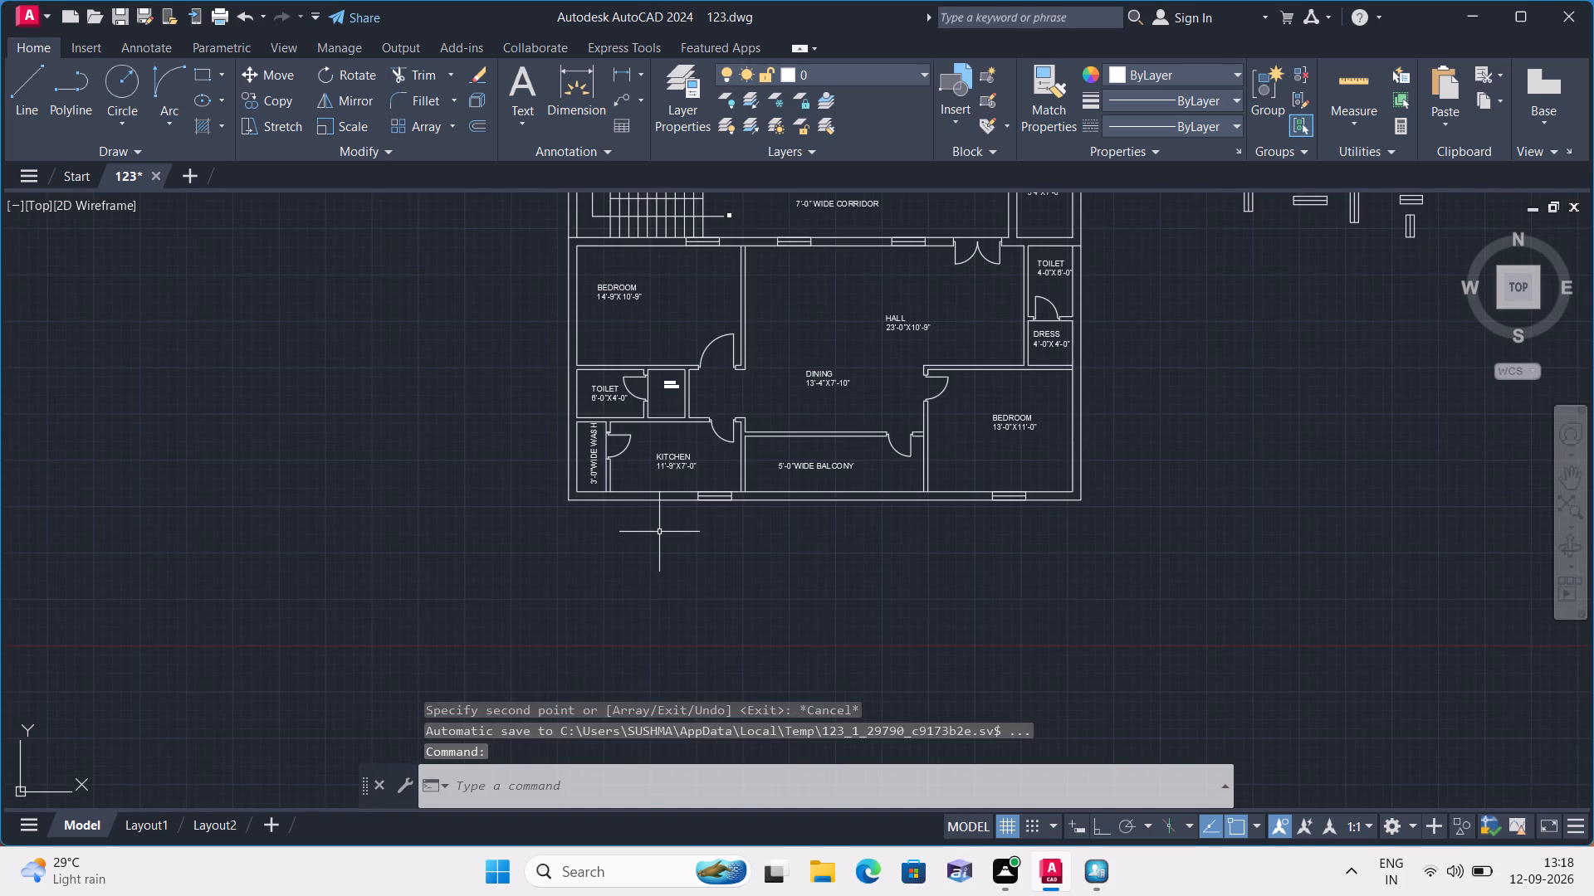
{"action": "scroll", "coordinate": [659, 531], "scroll_direction": "down", "scroll_amount": 1}
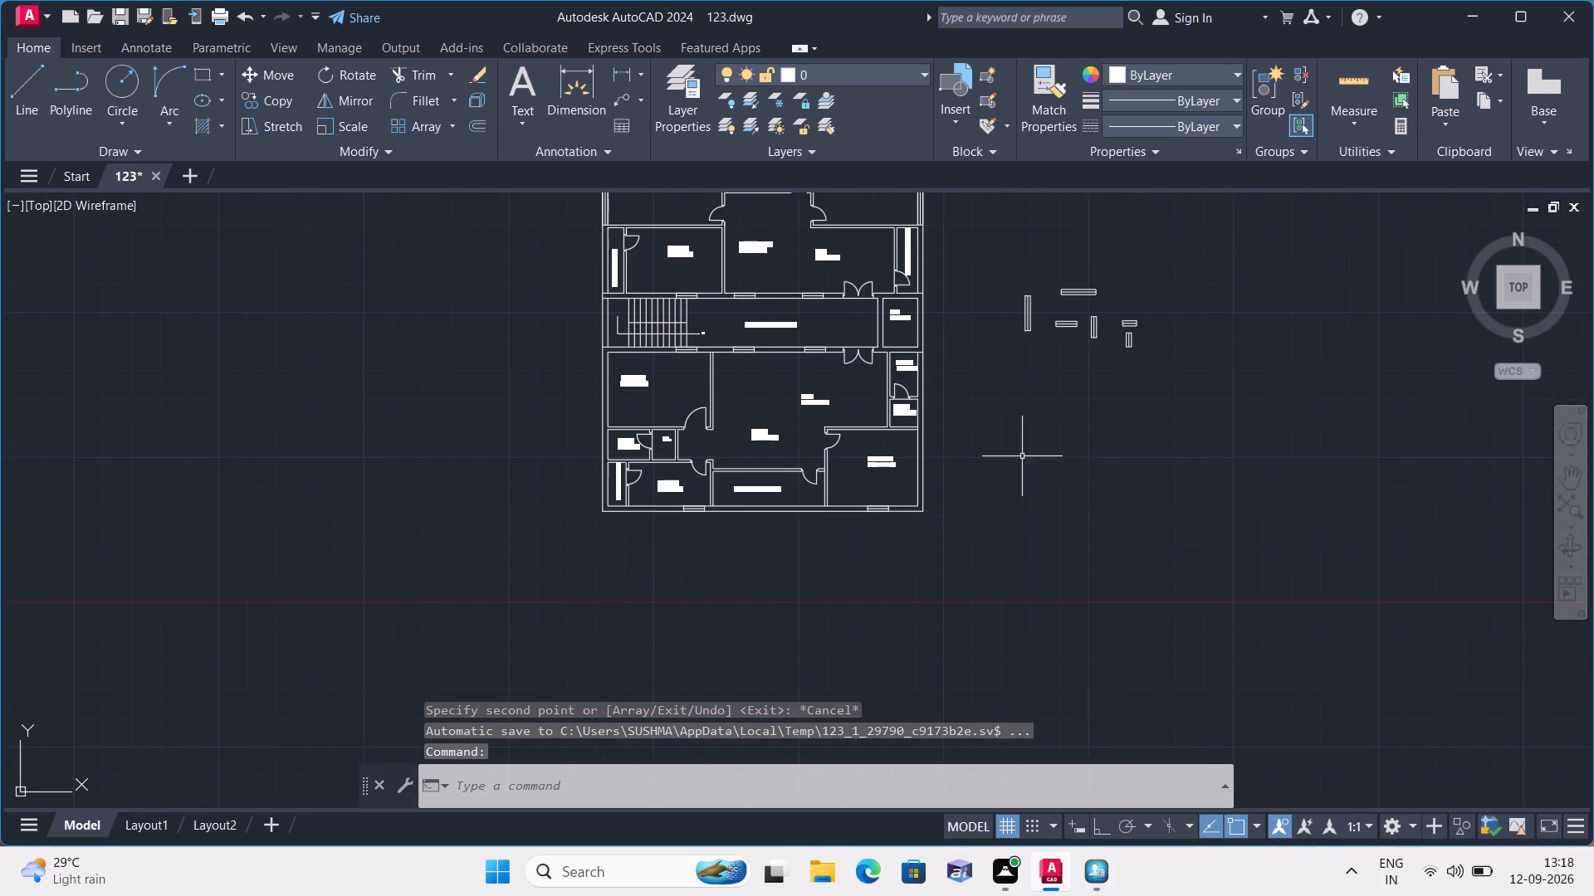
{"action": "scroll", "coordinate": [1035, 353], "scroll_direction": "up", "scroll_amount": 2}
{"action": "left_click", "coordinate": [1207, 331]}
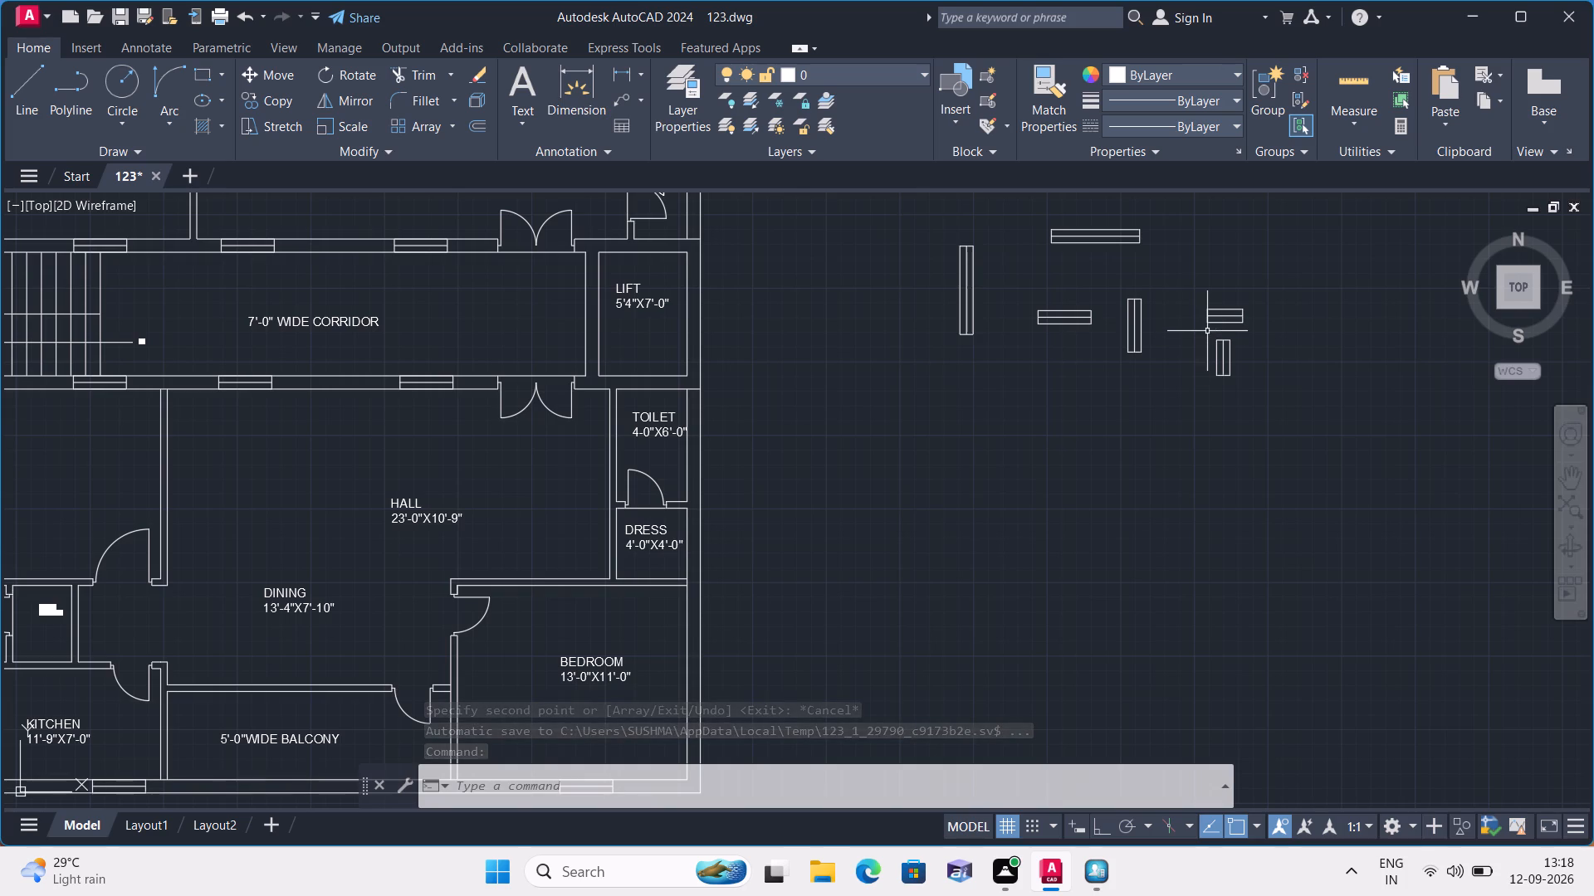
{"action": "left_click", "coordinate": [1287, 397]}
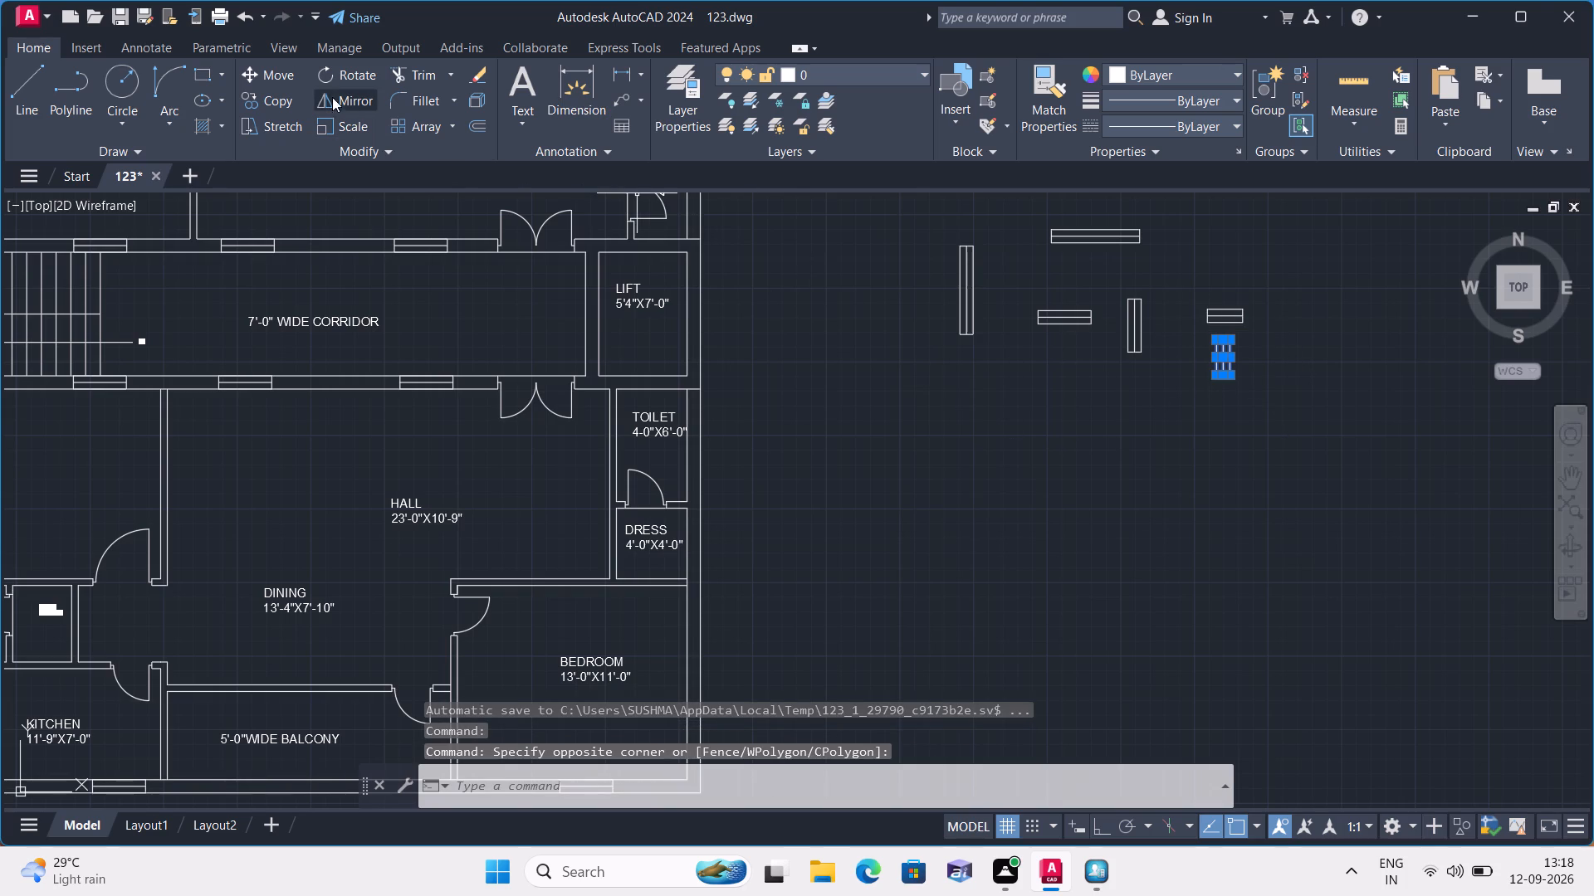
{"action": "left_click_drag", "start_coordinate": [279, 104], "coordinate": [288, 126]}
{"action": "left_click", "coordinate": [270, 103]}
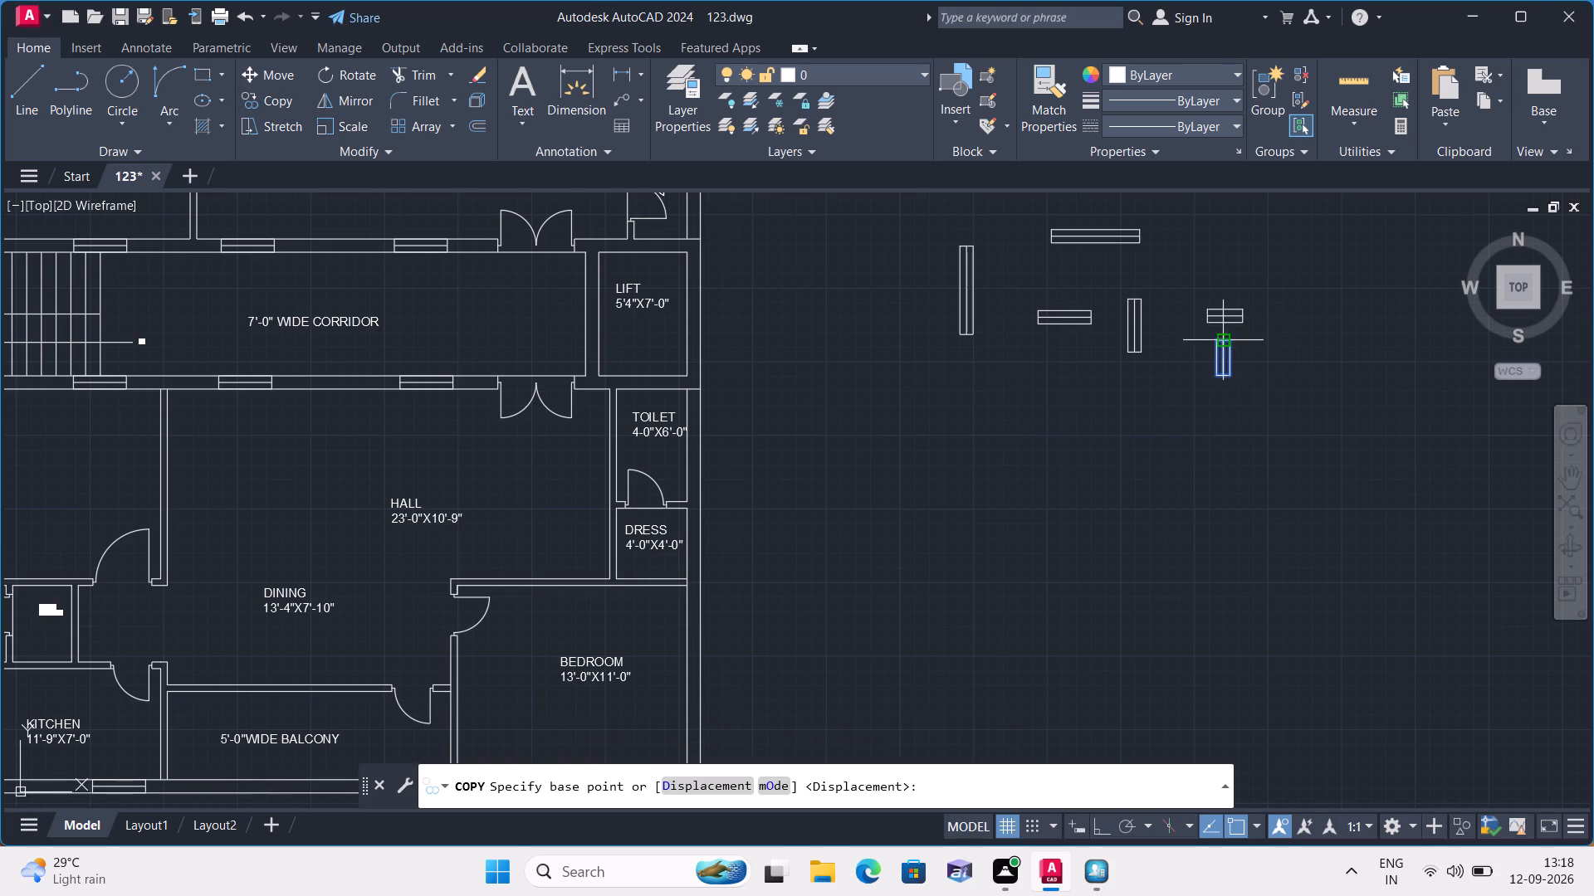
{"action": "left_click", "coordinate": [1233, 354]}
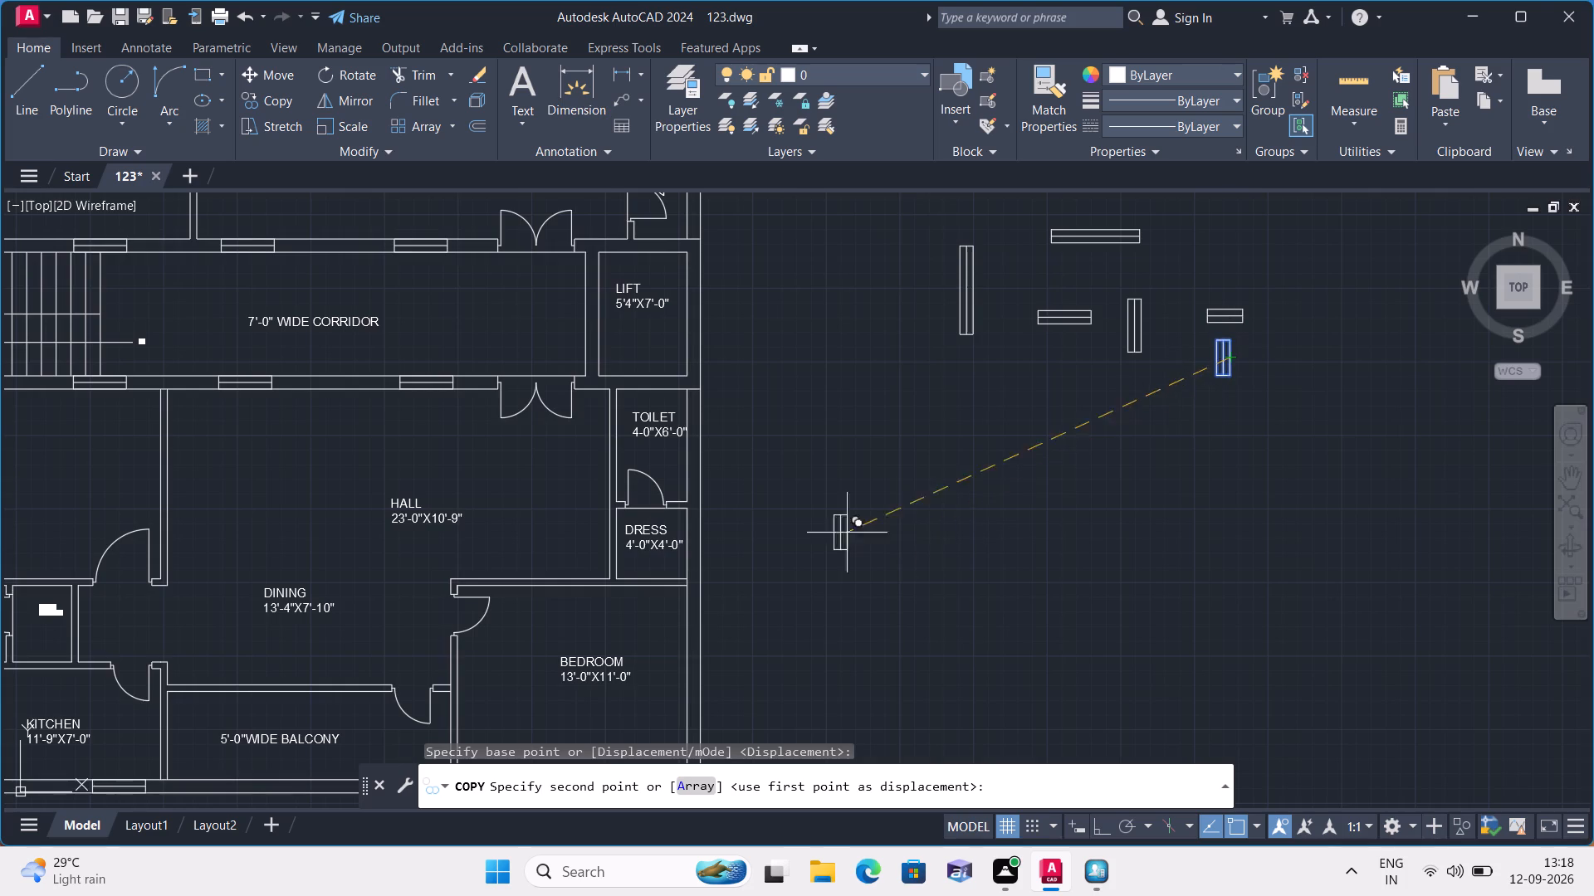
{"action": "scroll", "coordinate": [732, 539], "scroll_direction": "up", "scroll_amount": 2}
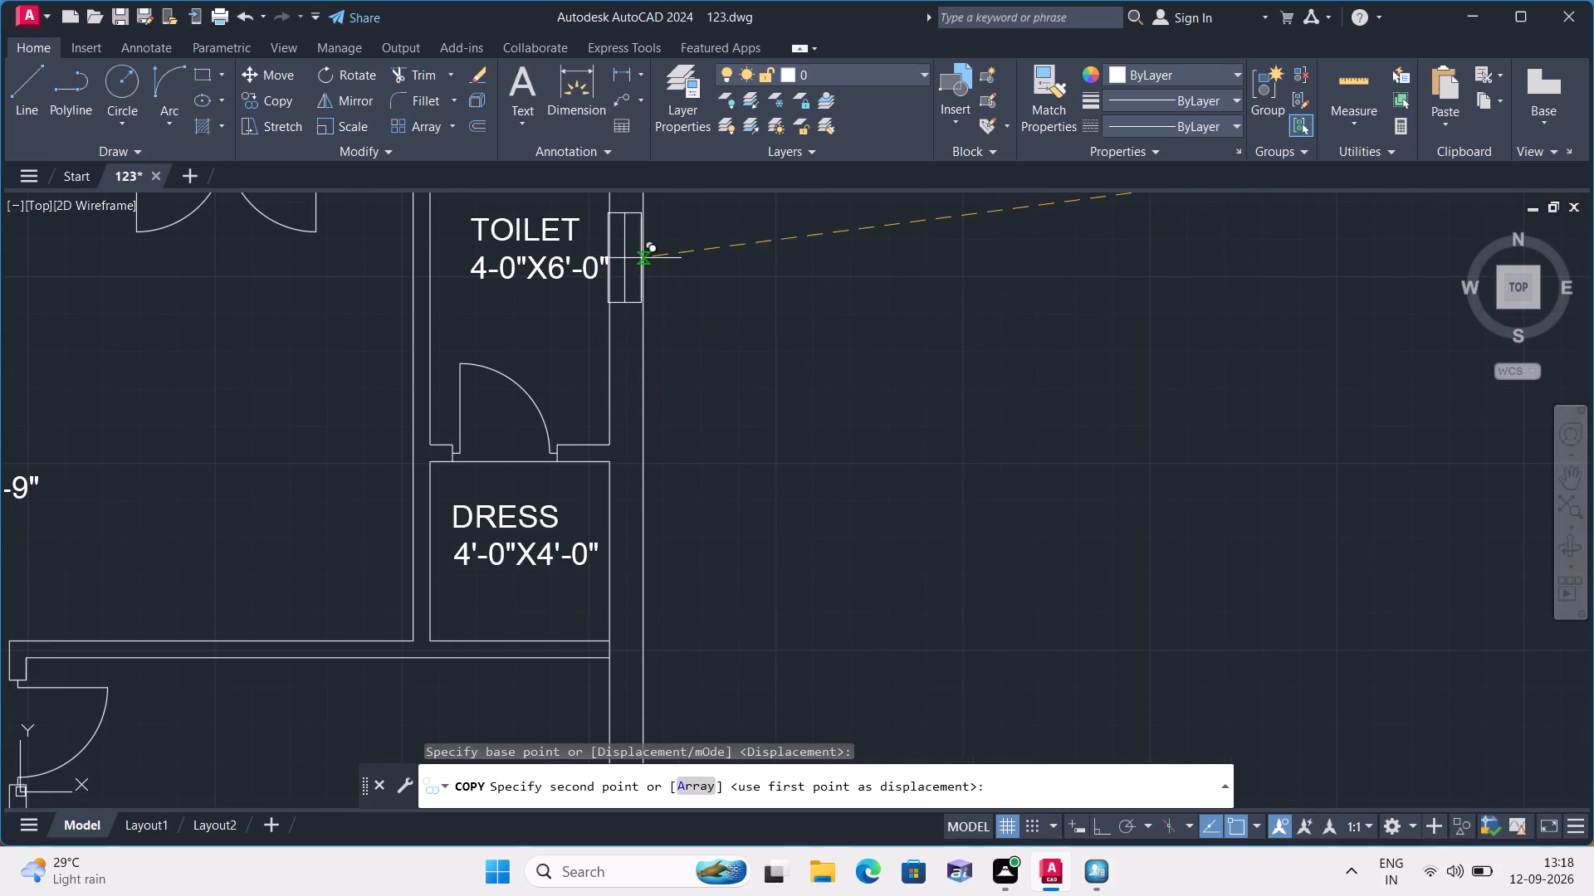
{"action": "scroll", "coordinate": [642, 262], "scroll_direction": "down", "scroll_amount": 2}
{"action": "scroll", "coordinate": [632, 254], "scroll_direction": "up", "scroll_amount": 1}
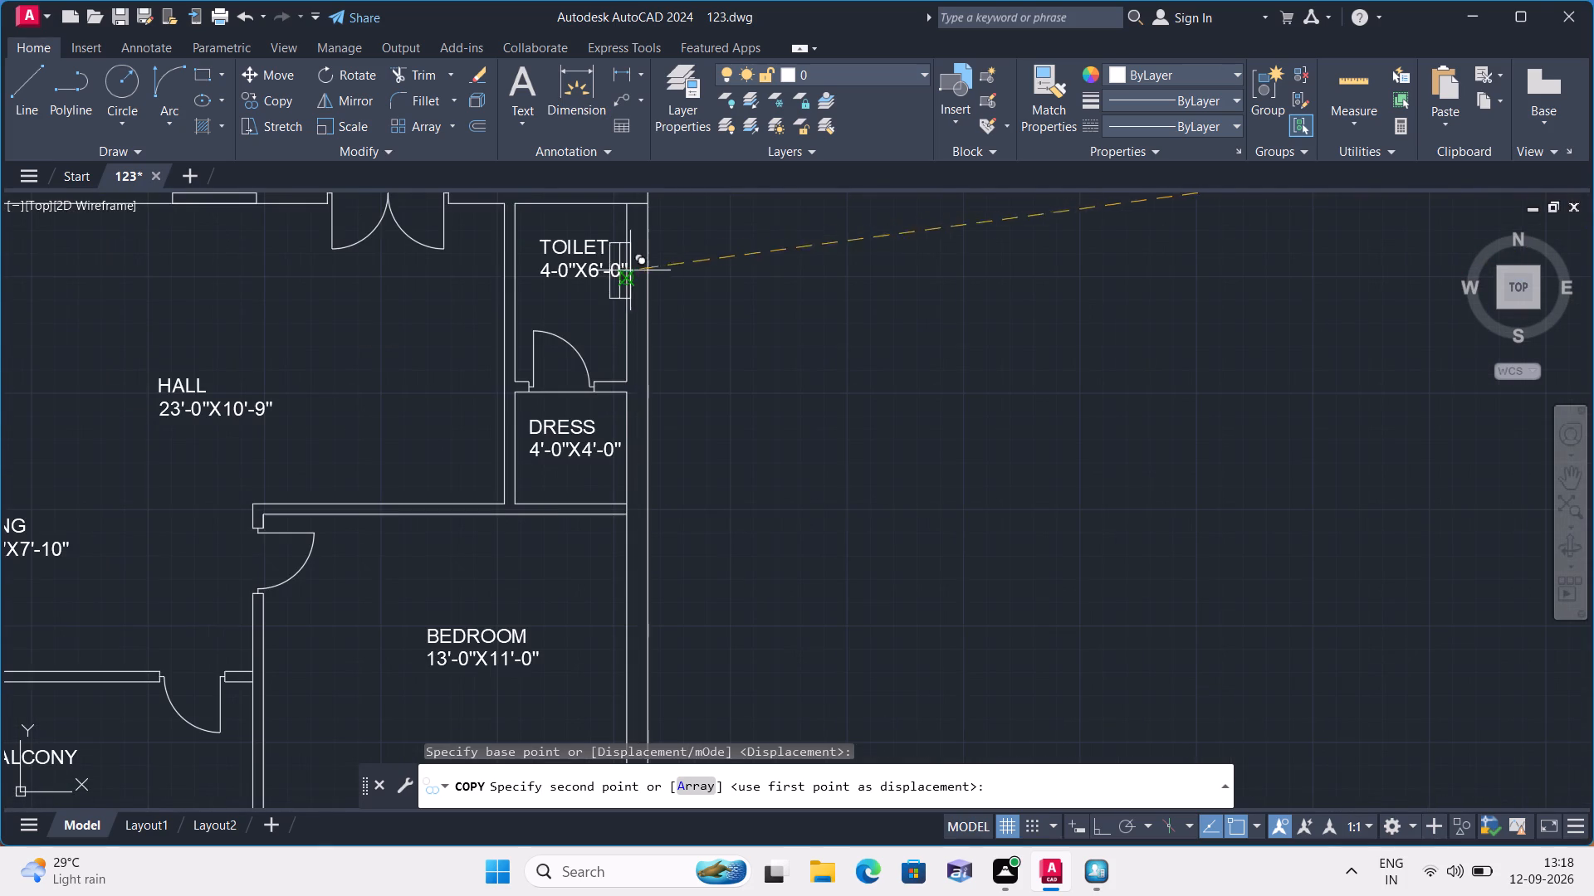
{"action": "scroll", "coordinate": [638, 274], "scroll_direction": "down", "scroll_amount": 1}
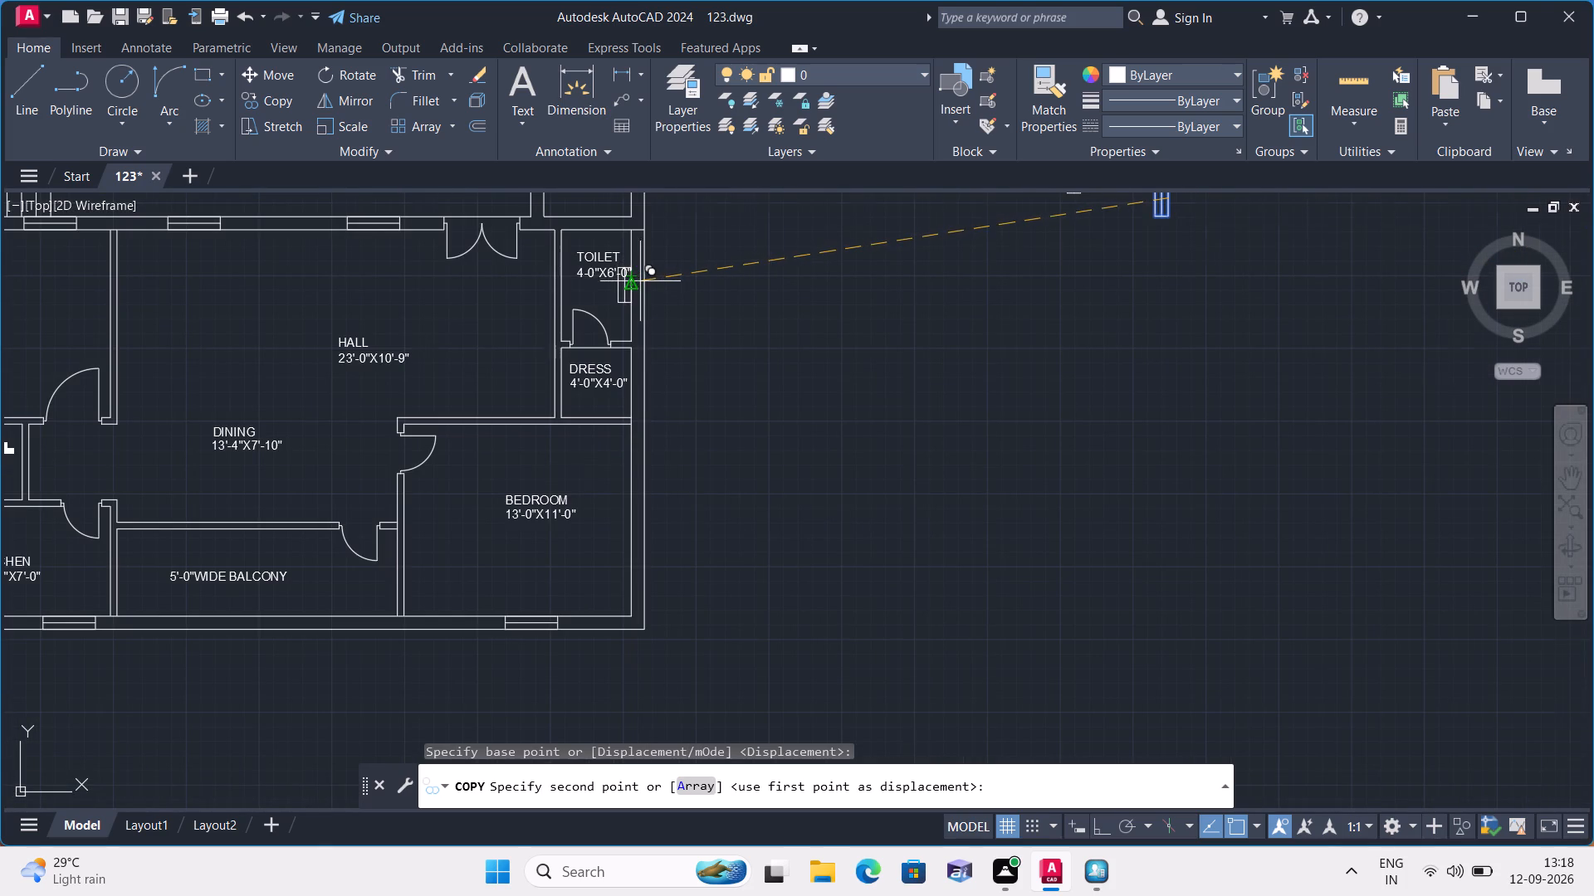
{"action": "scroll", "coordinate": [640, 281], "scroll_direction": "up", "scroll_amount": 3}
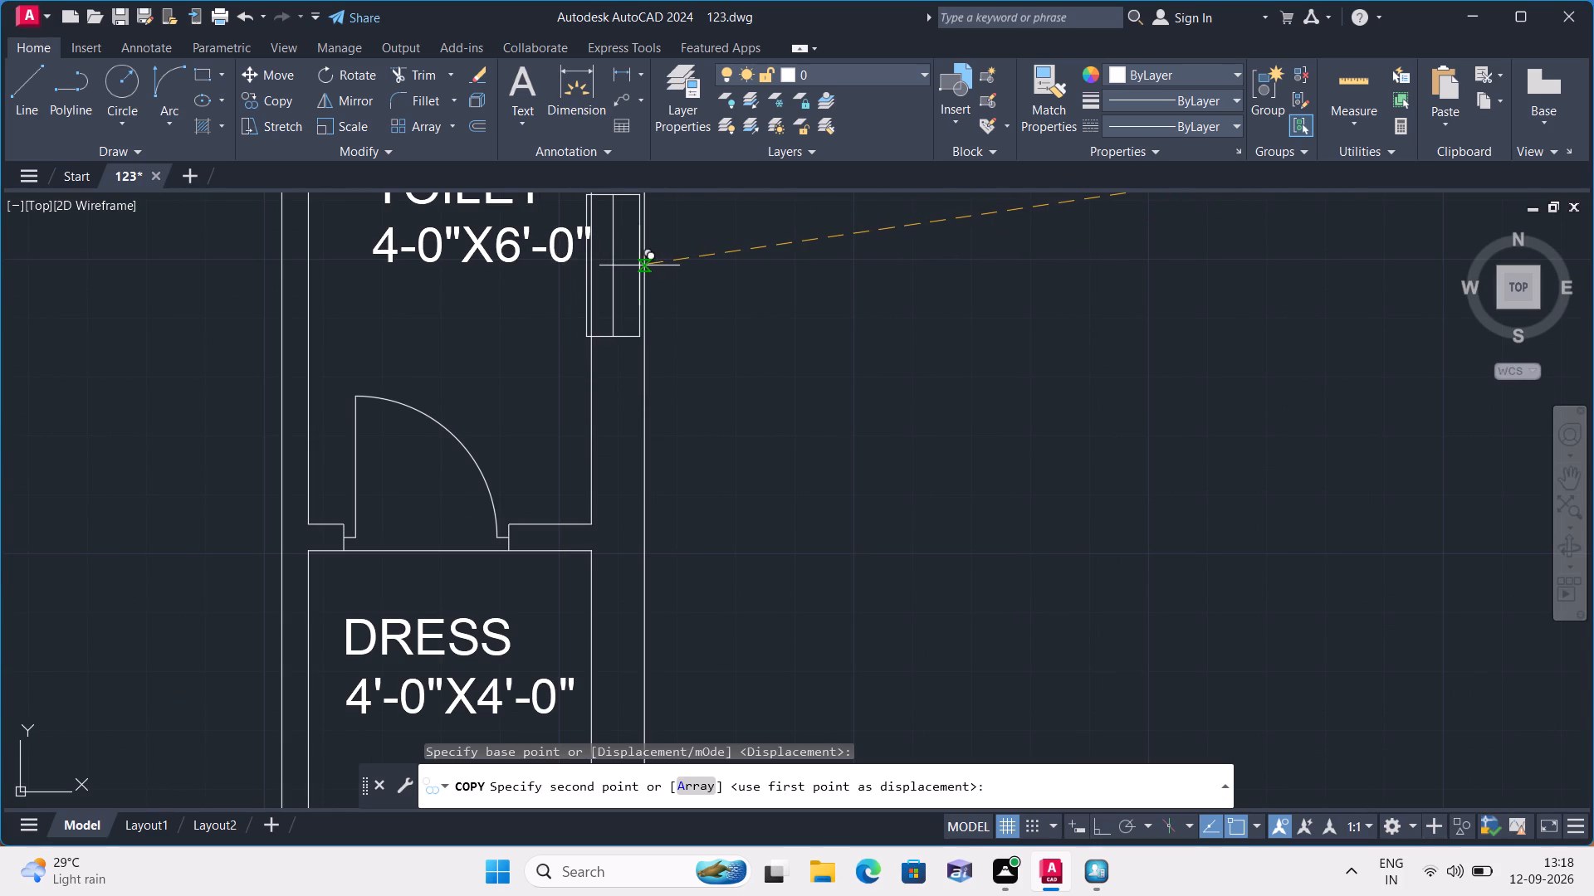
{"action": "scroll", "coordinate": [644, 265], "scroll_direction": "up", "scroll_amount": 2}
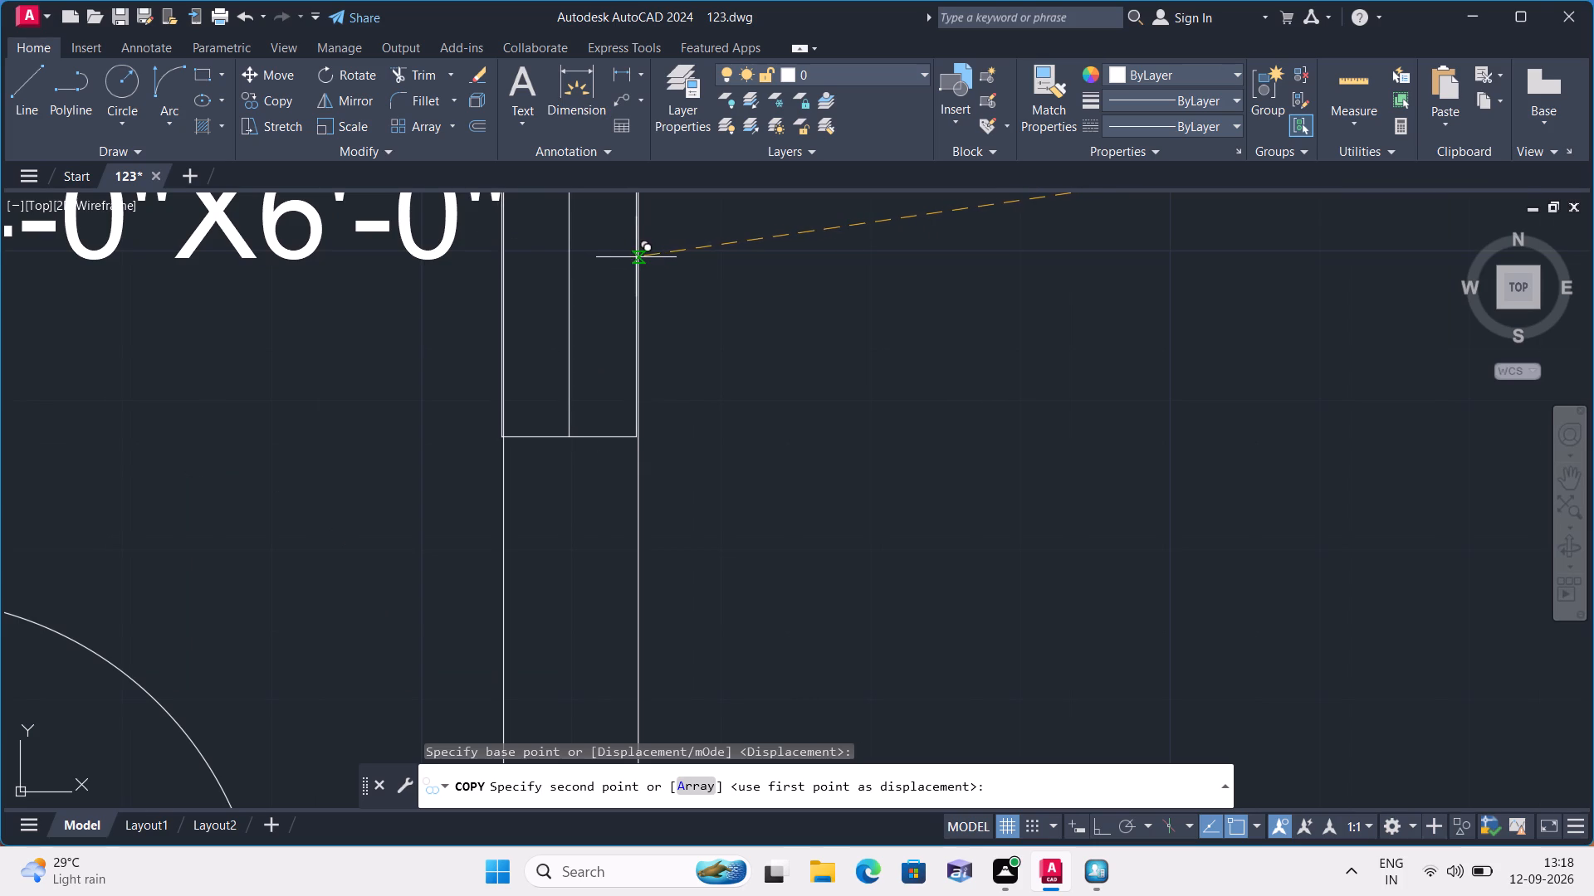
{"action": "left_click", "coordinate": [638, 259]}
Place another copy of the window in the left outer wall of the 6'-0"X4'-0" toilet, and end copying.
{"action": "scroll", "coordinate": [638, 274], "scroll_direction": "down", "scroll_amount": 4}
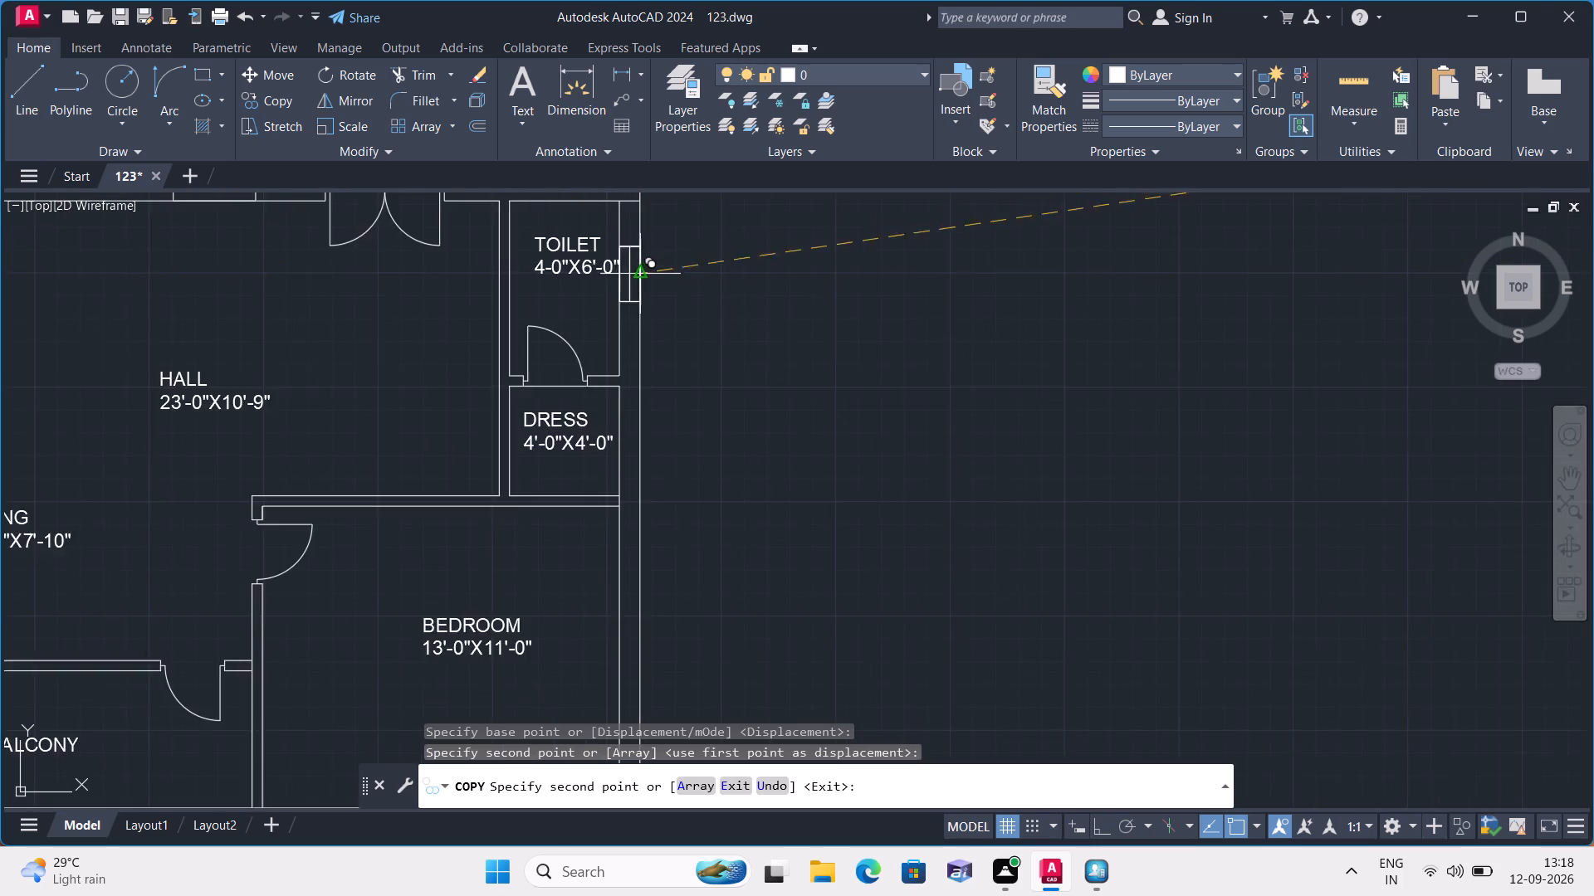
{"action": "scroll", "coordinate": [627, 258], "scroll_direction": "down", "scroll_amount": 2}
{"action": "scroll", "coordinate": [413, 398], "scroll_direction": "down", "scroll_amount": 1}
{"action": "scroll", "coordinate": [272, 392], "scroll_direction": "up", "scroll_amount": 3}
{"action": "scroll", "coordinate": [139, 404], "scroll_direction": "up", "scroll_amount": 1}
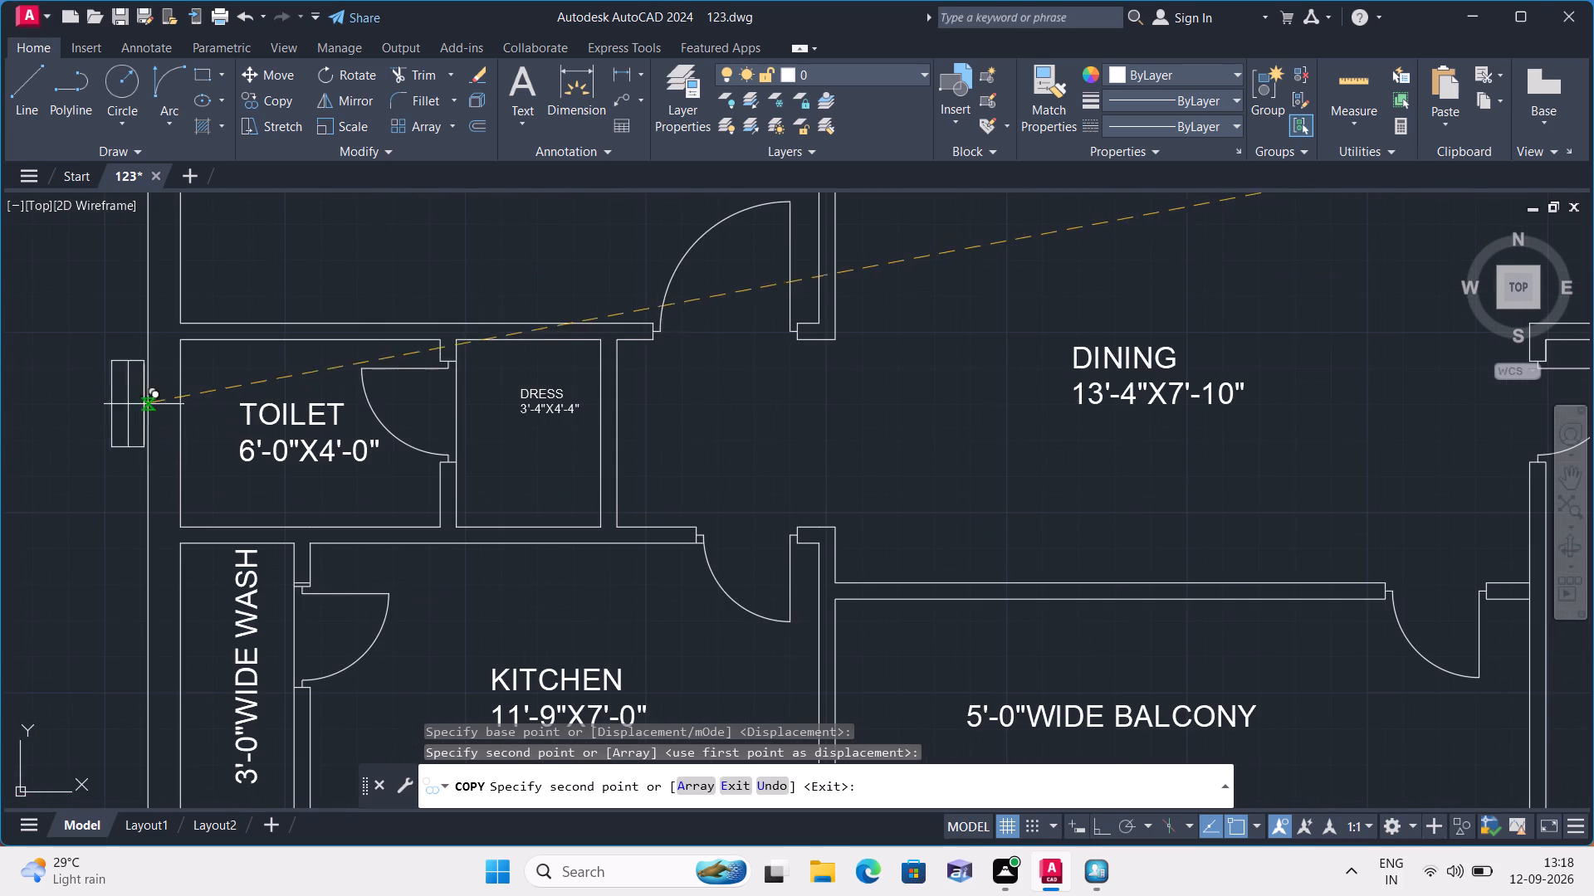
{"action": "left_click", "coordinate": [184, 431]}
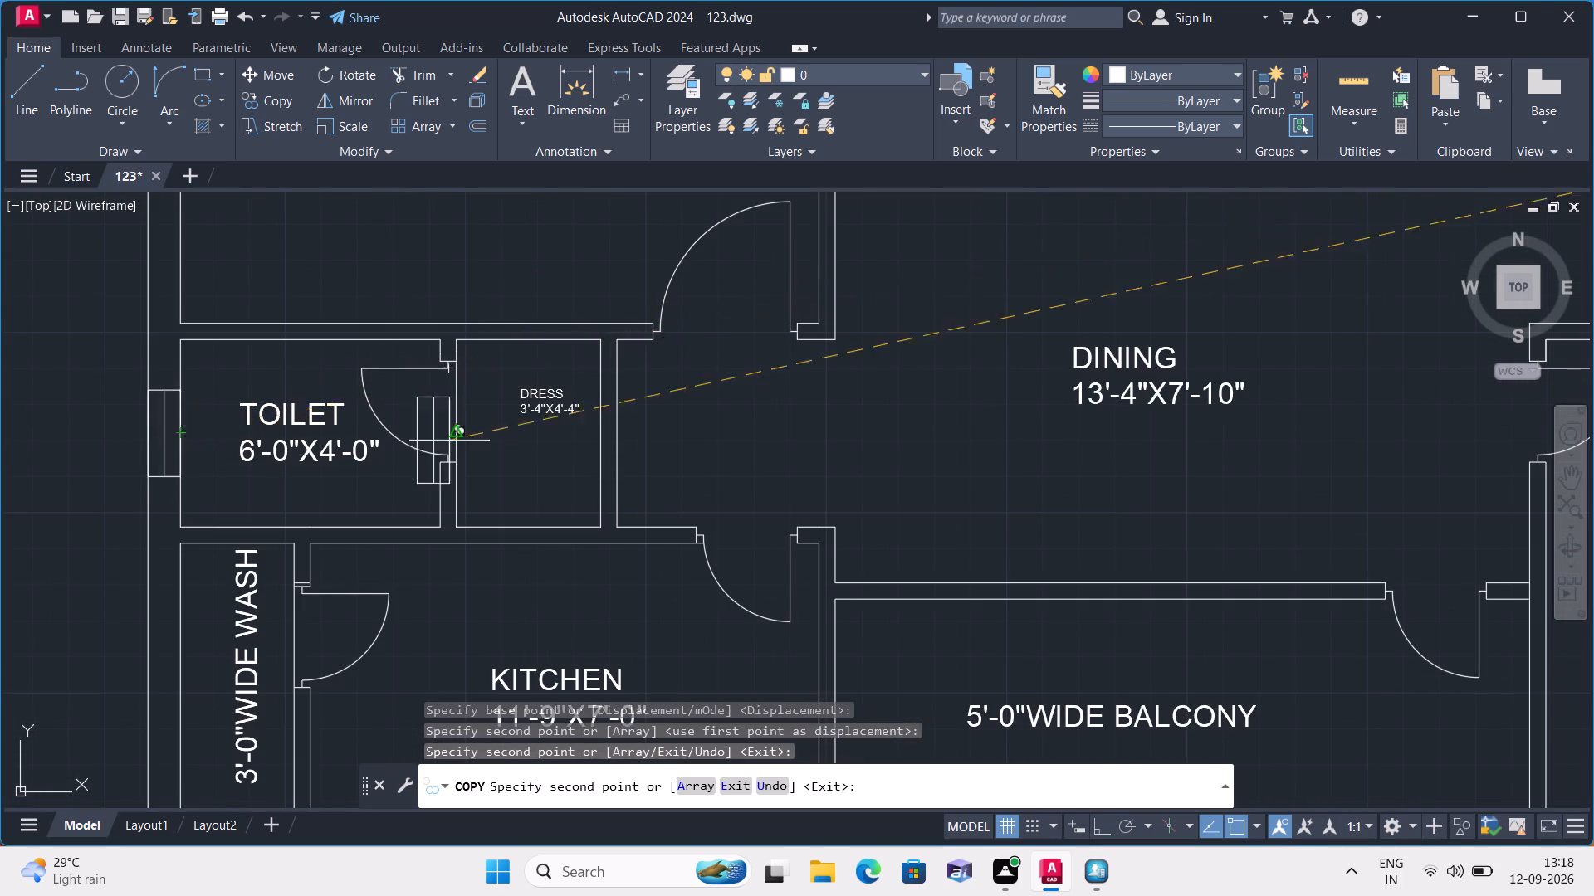
{"action": "scroll", "coordinate": [460, 441], "scroll_direction": "down", "scroll_amount": 2}
{"action": "key", "text": "Escape"}
Copy the medium vertical window symbol into the left outer wall of the 14'-9"X10'-9" bedroom, near its lower corner, and end copying.
{"action": "scroll", "coordinate": [664, 443], "scroll_direction": "down", "scroll_amount": 3}
{"action": "scroll", "coordinate": [975, 442], "scroll_direction": "up", "scroll_amount": 2}
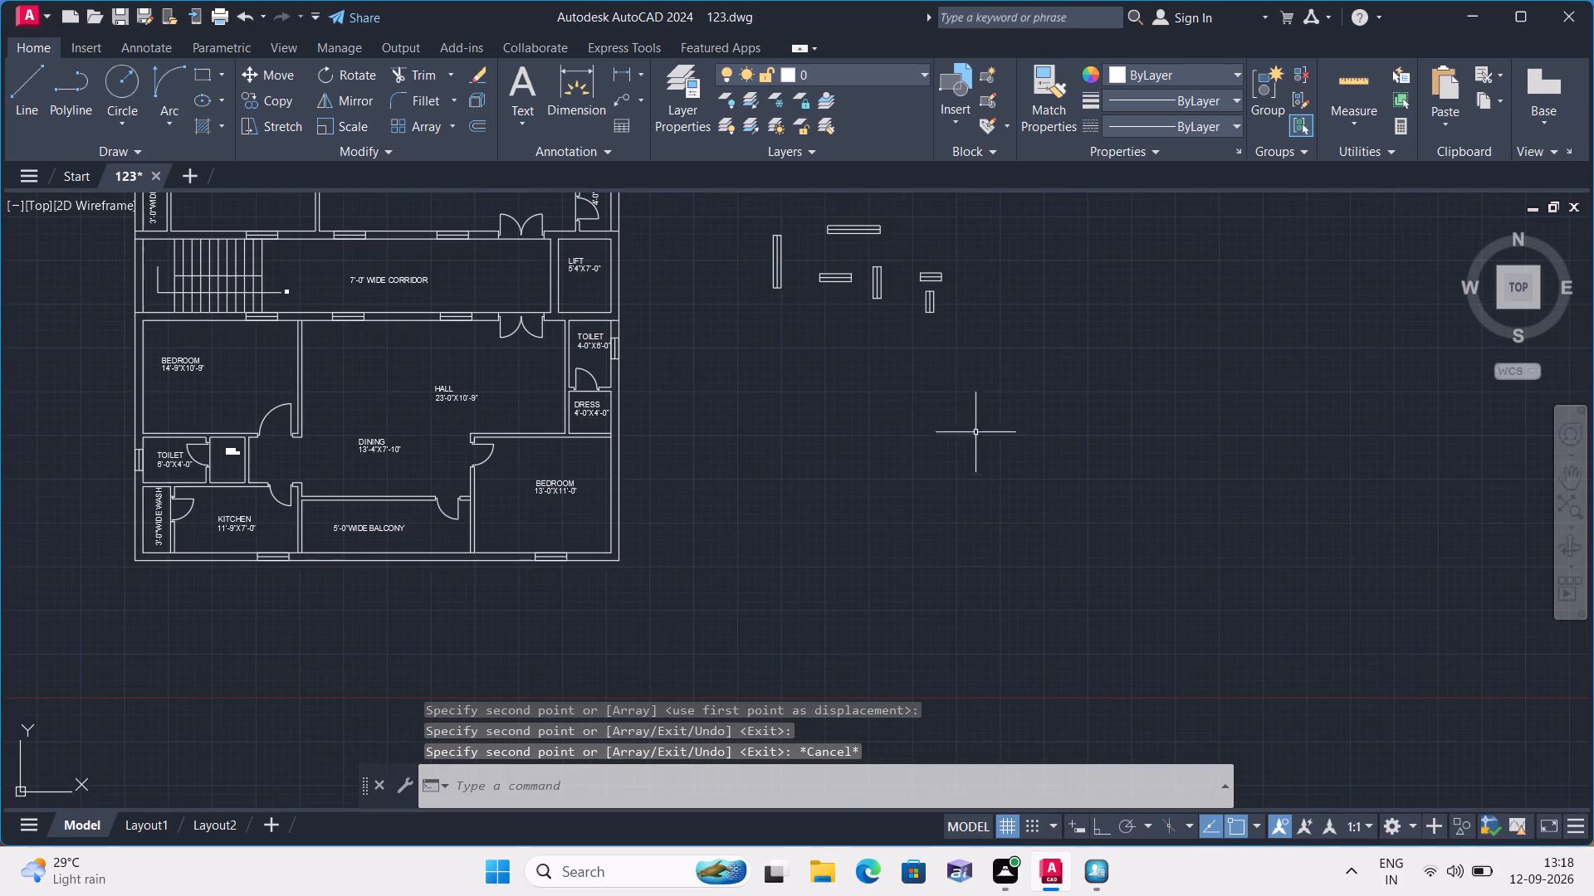
{"action": "left_click", "coordinate": [760, 212]}
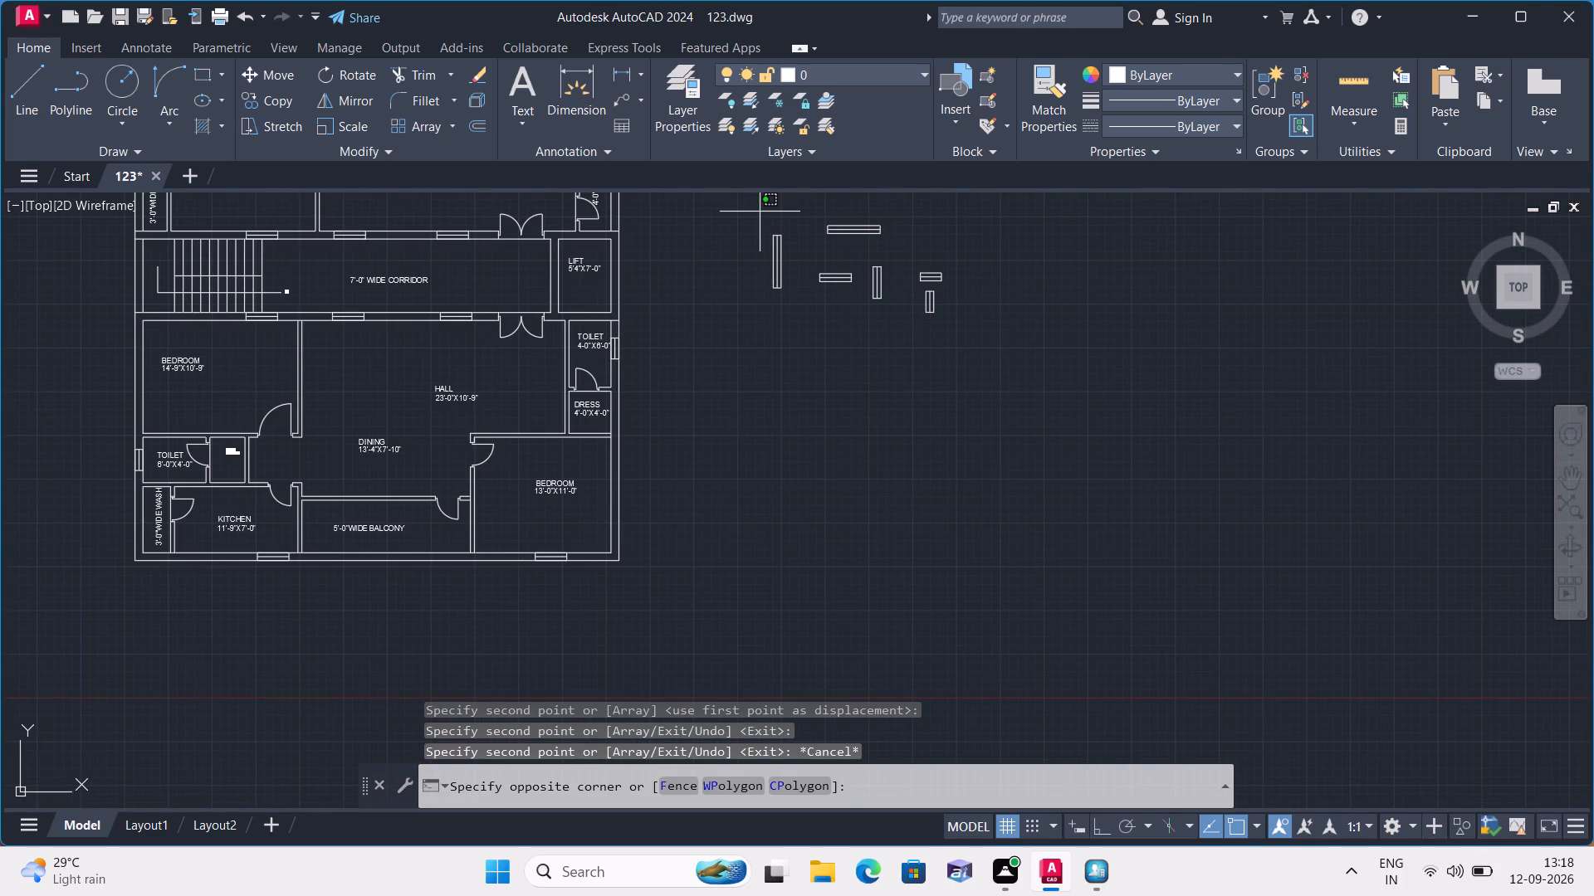
{"action": "left_click", "coordinate": [760, 207]}
{"action": "left_click", "coordinate": [865, 253]}
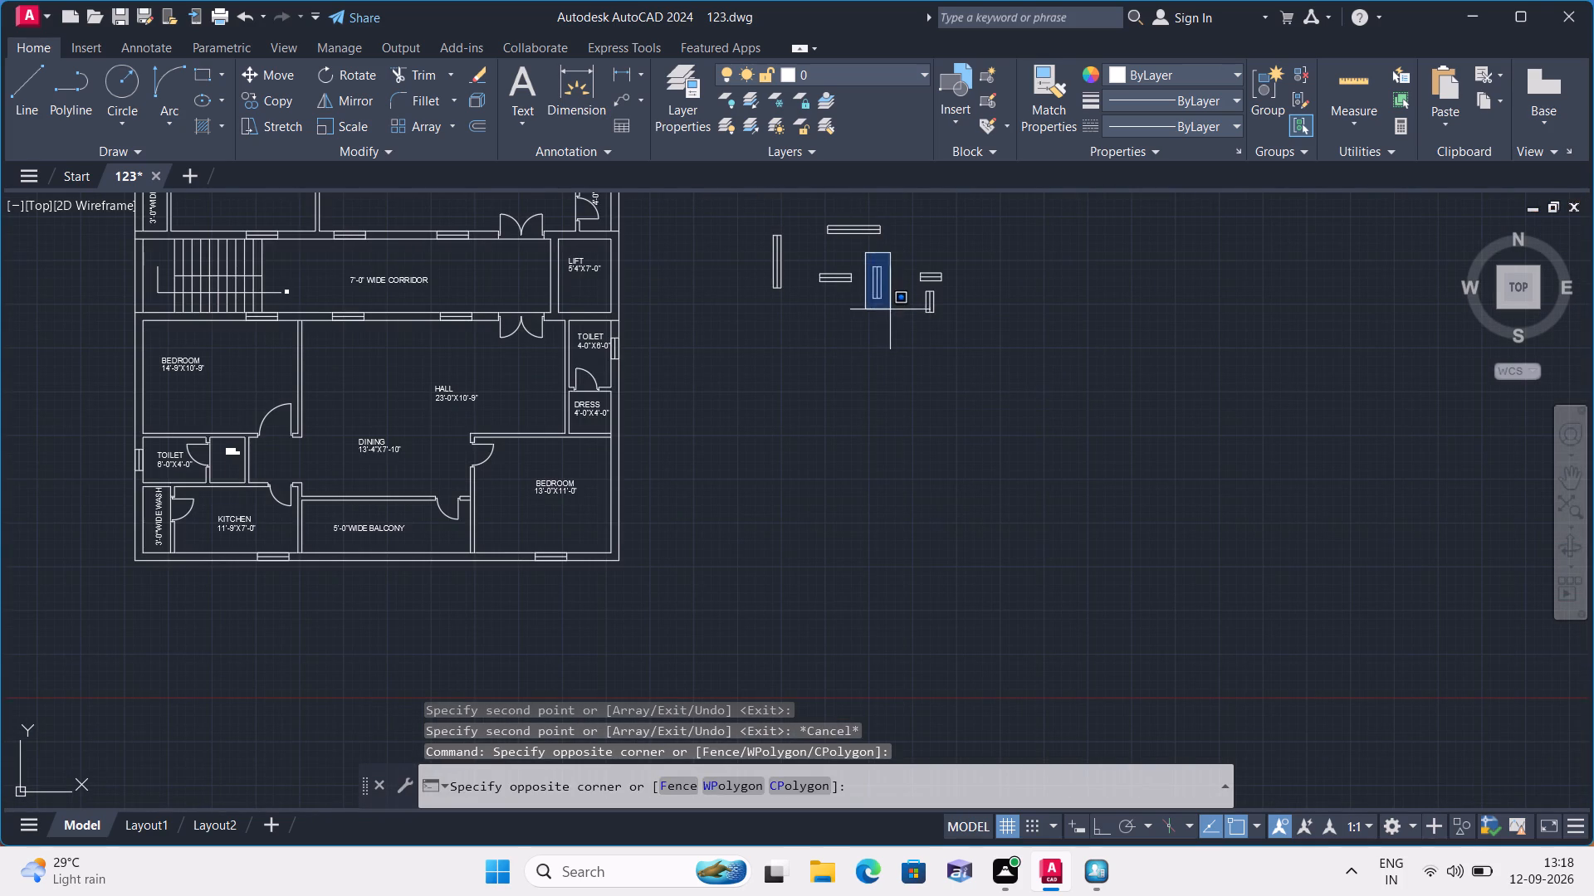
{"action": "left_click", "coordinate": [892, 317]}
{"action": "left_click", "coordinate": [279, 98]}
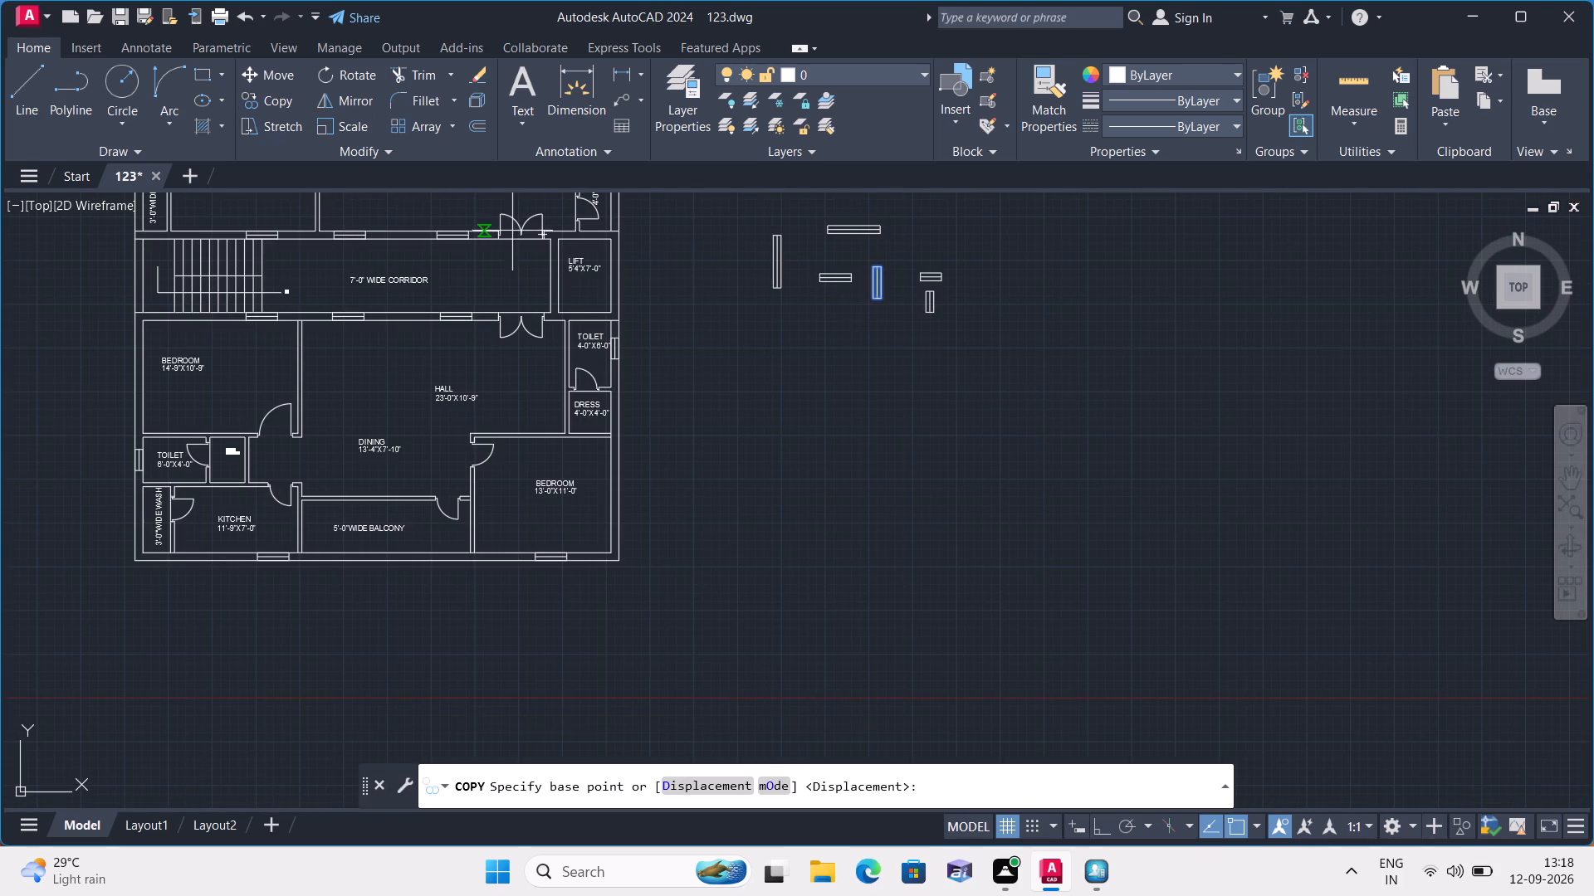
{"action": "left_click", "coordinate": [882, 280]}
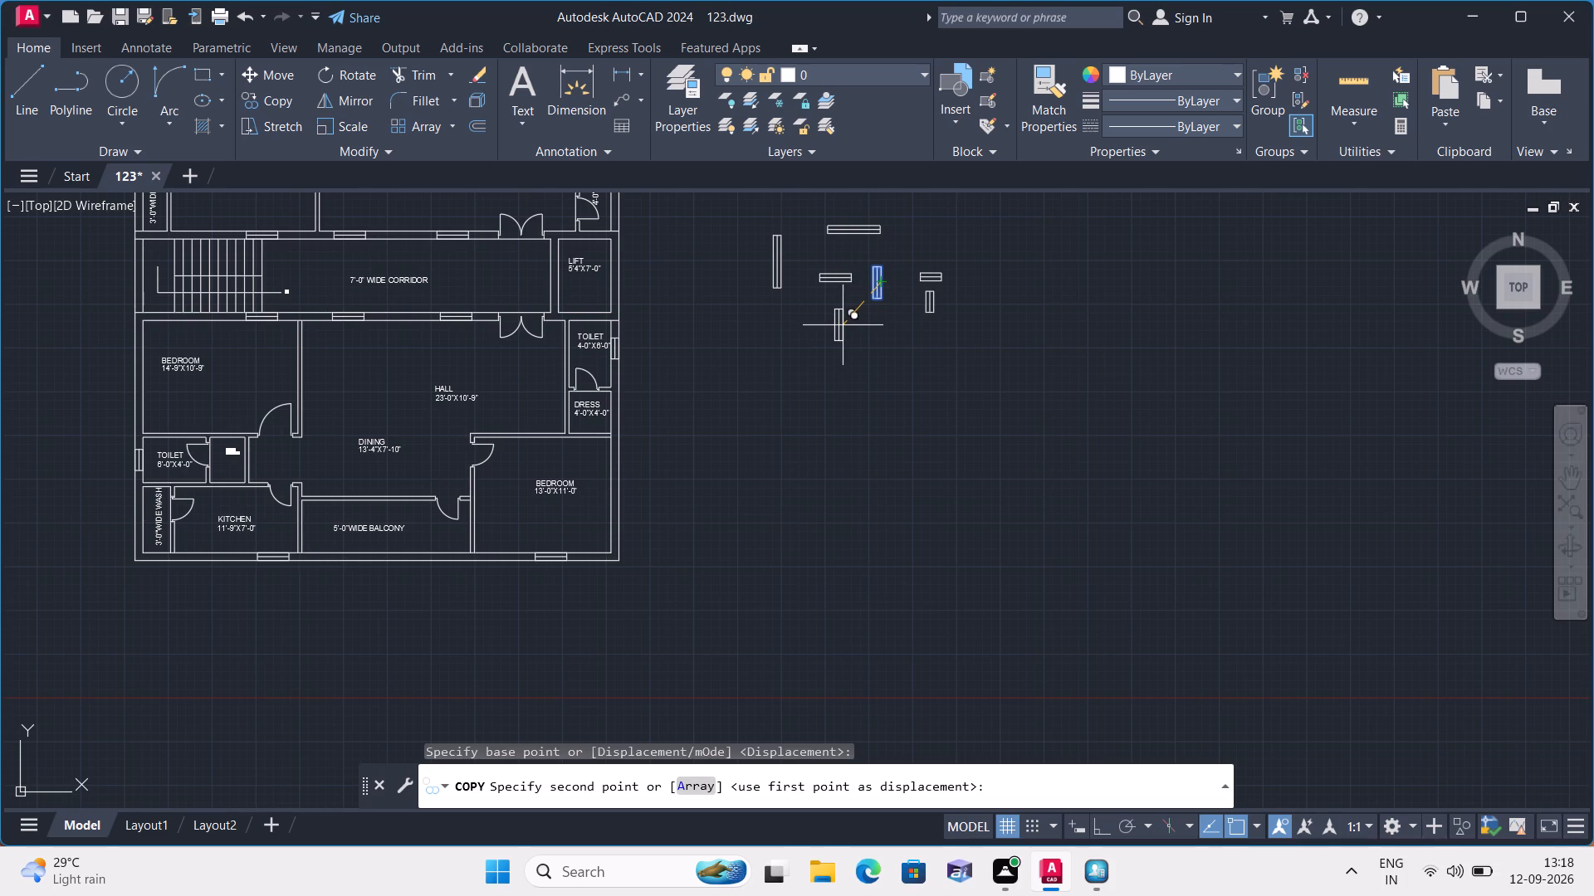
{"action": "scroll", "coordinate": [843, 325], "scroll_direction": "down", "scroll_amount": 3}
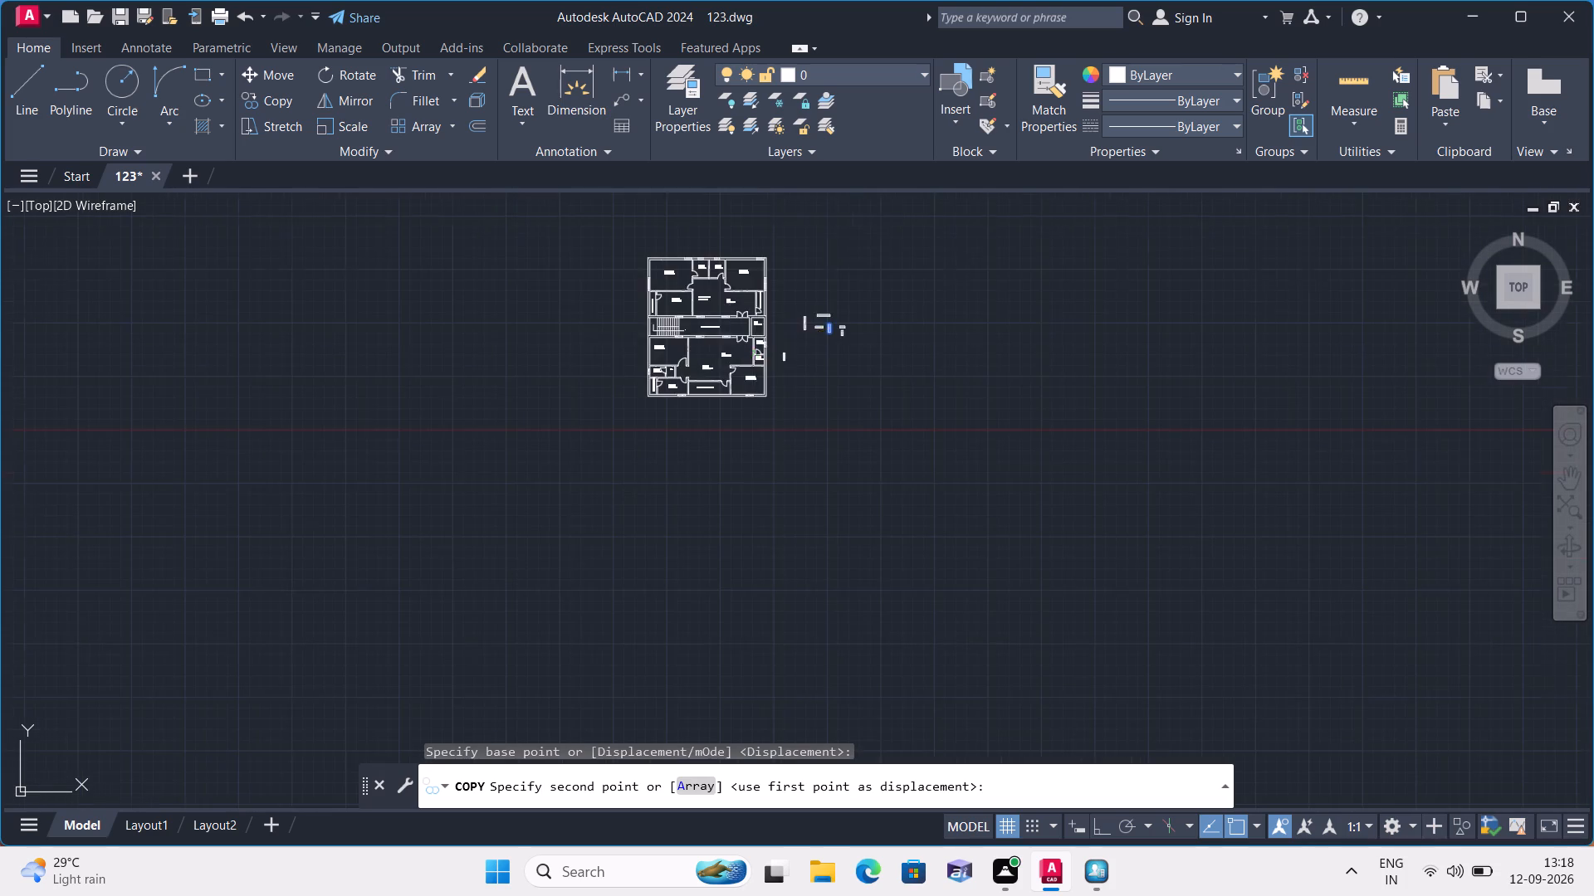
{"action": "scroll", "coordinate": [609, 330], "scroll_direction": "up", "scroll_amount": 2}
{"action": "middle_click_drag", "start_coordinate": [609, 330], "coordinate": [455, 562]}
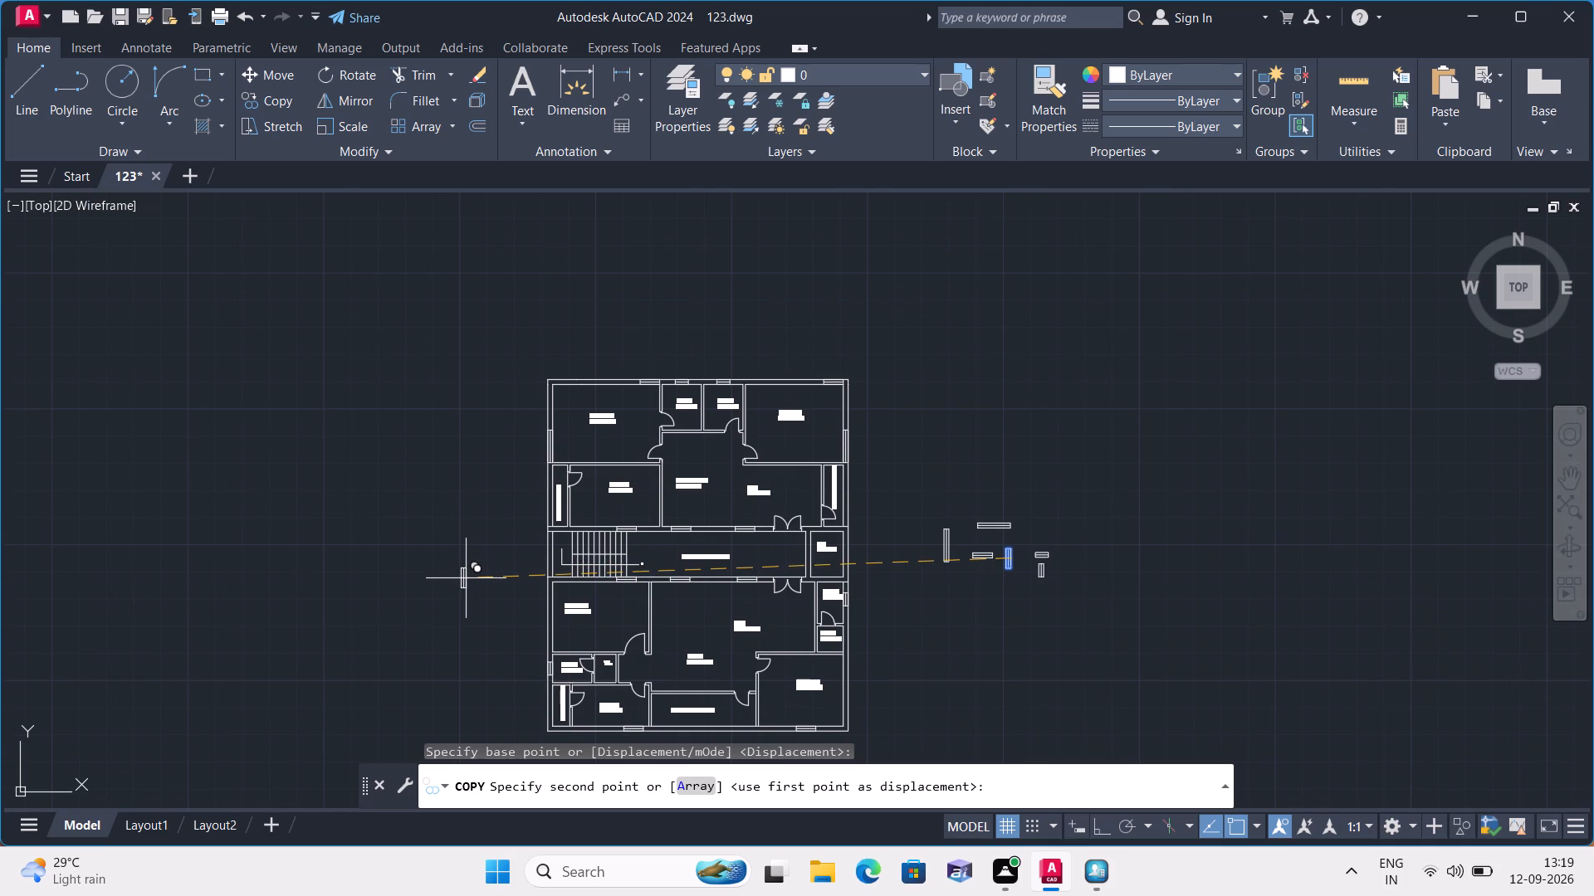
{"action": "middle_click_drag", "start_coordinate": [466, 578], "coordinate": [421, 433]}
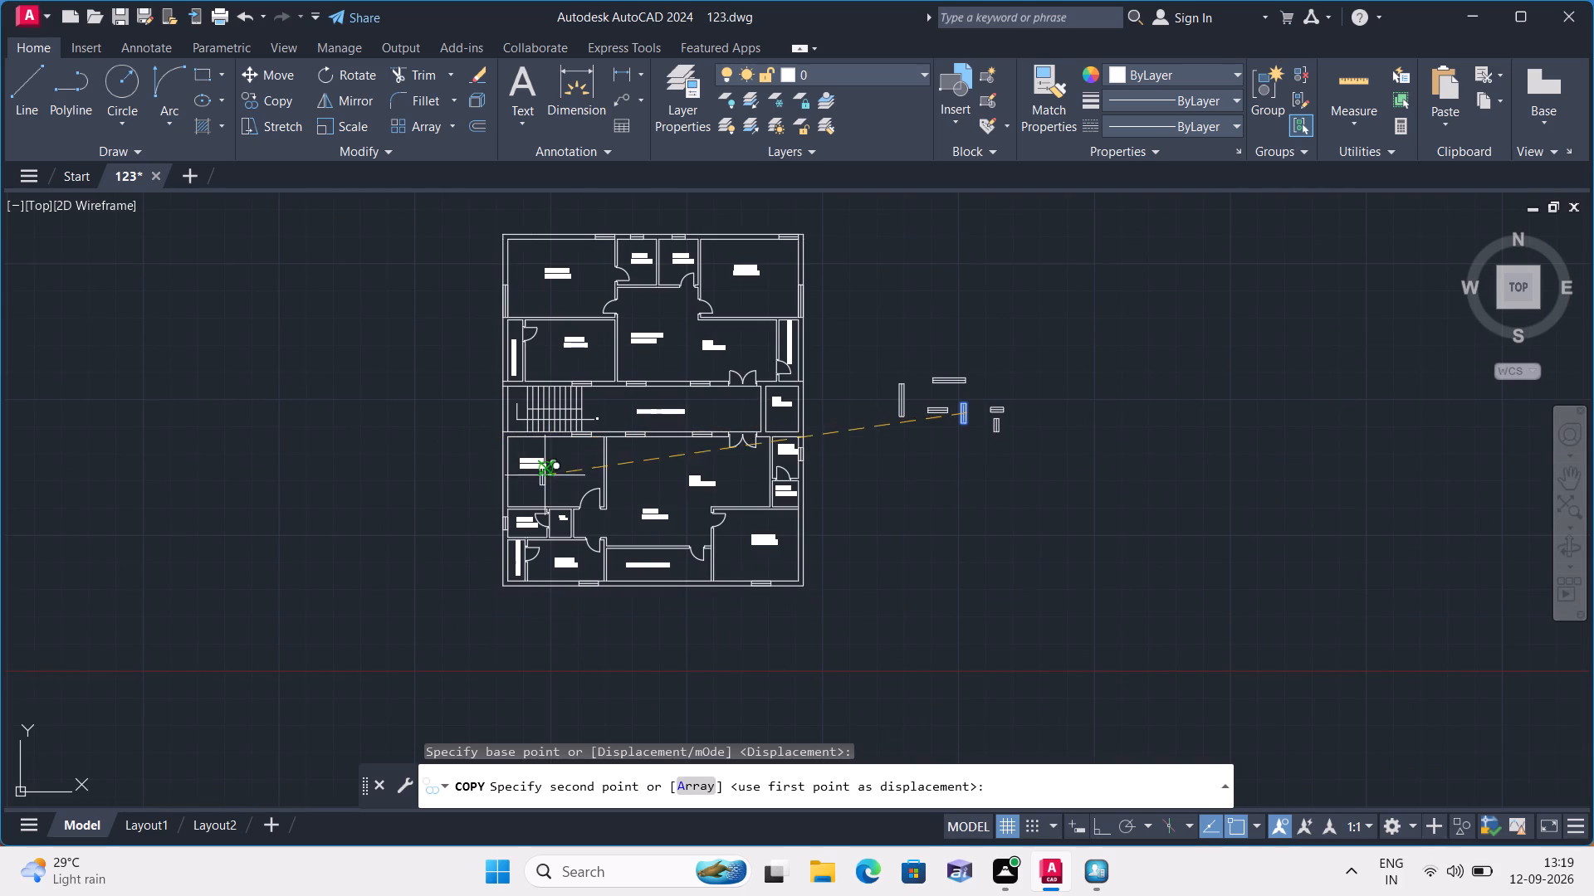
{"action": "scroll", "coordinate": [567, 479], "scroll_direction": "up", "scroll_amount": 4}
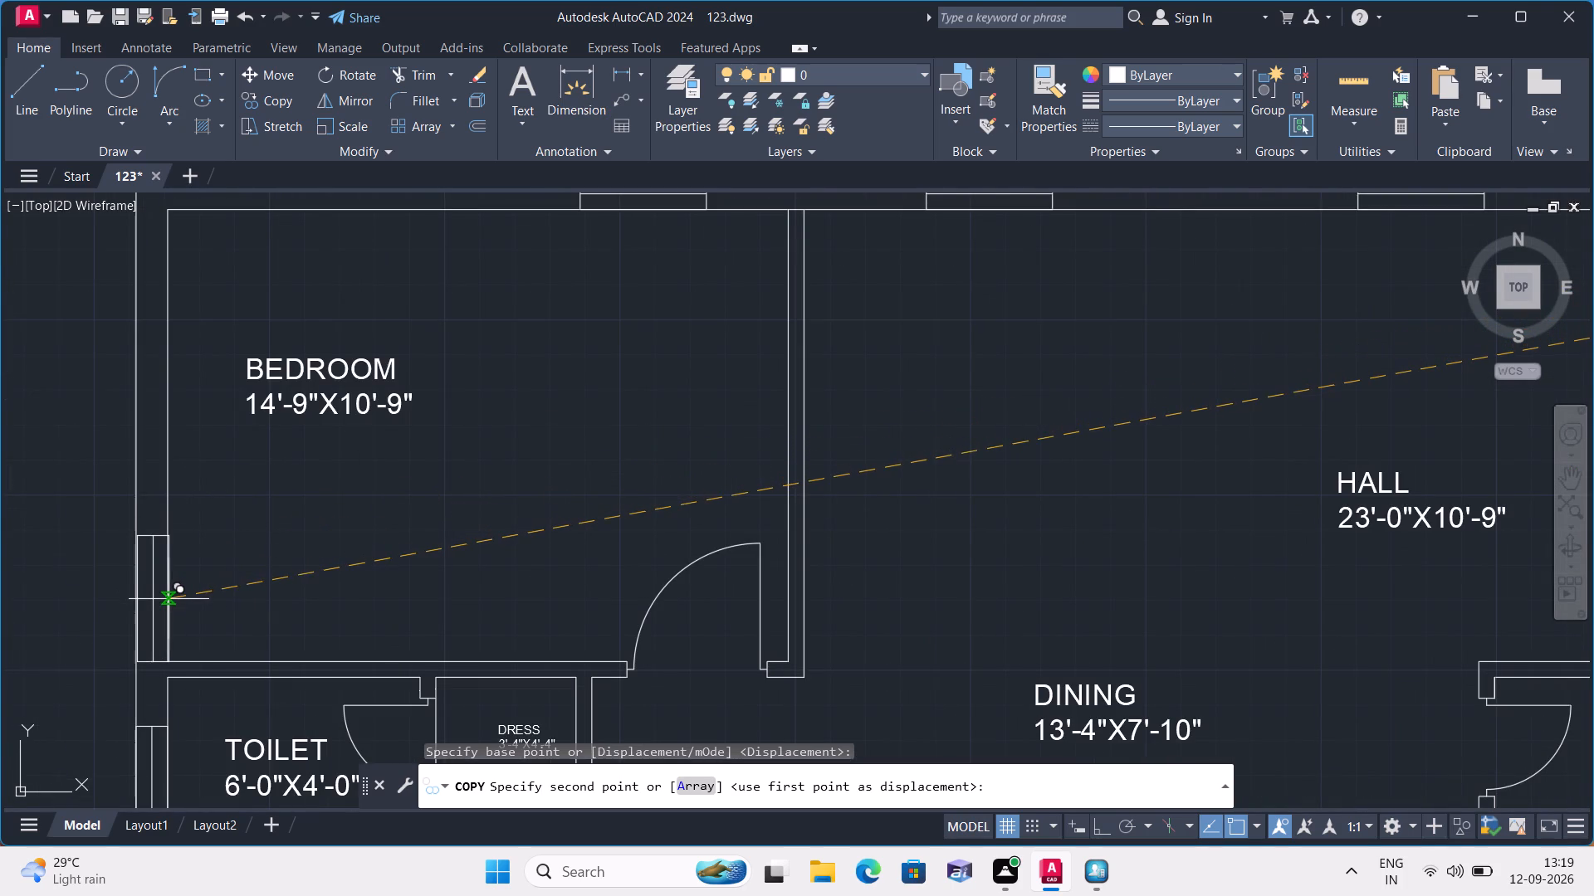
{"action": "scroll", "coordinate": [168, 597], "scroll_direction": "up", "scroll_amount": 4}
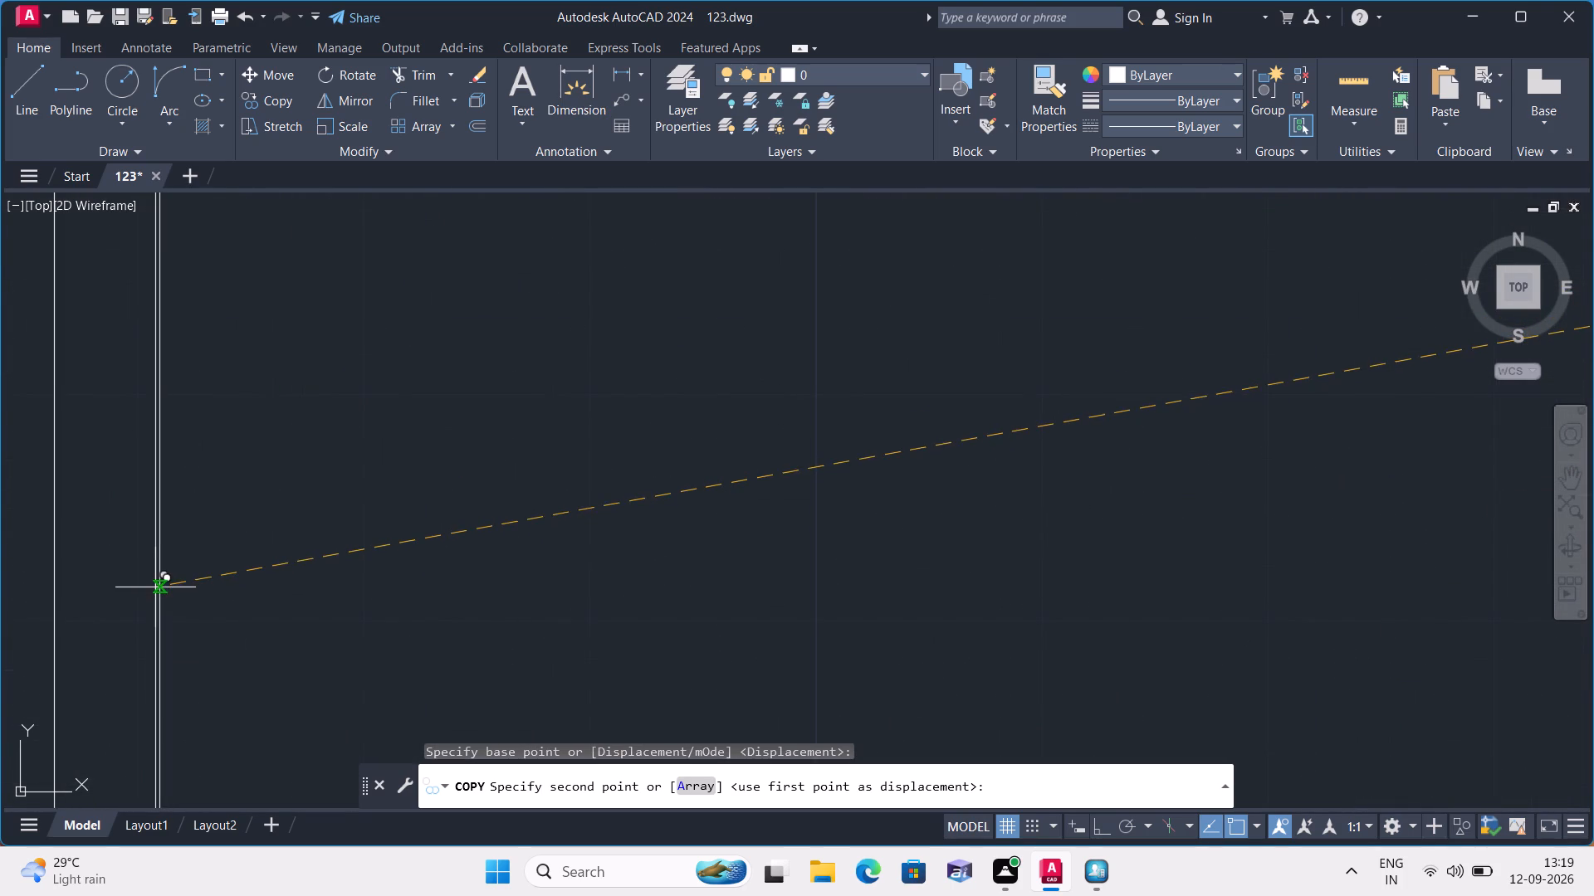
{"action": "left_click", "coordinate": [158, 590]}
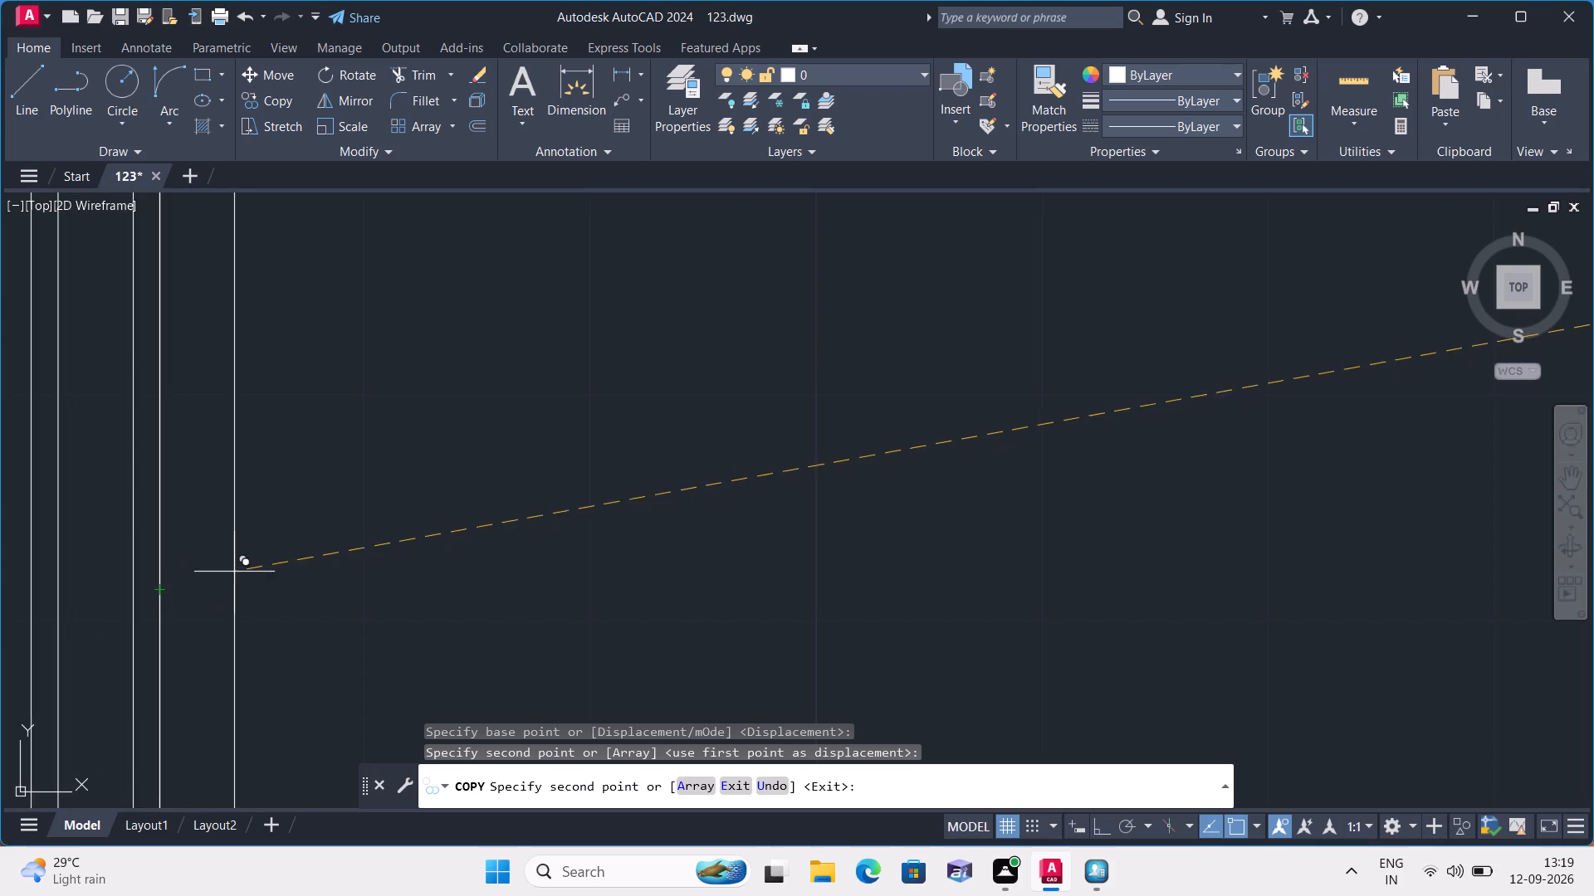
{"action": "scroll", "coordinate": [412, 505], "scroll_direction": "down", "scroll_amount": 2}
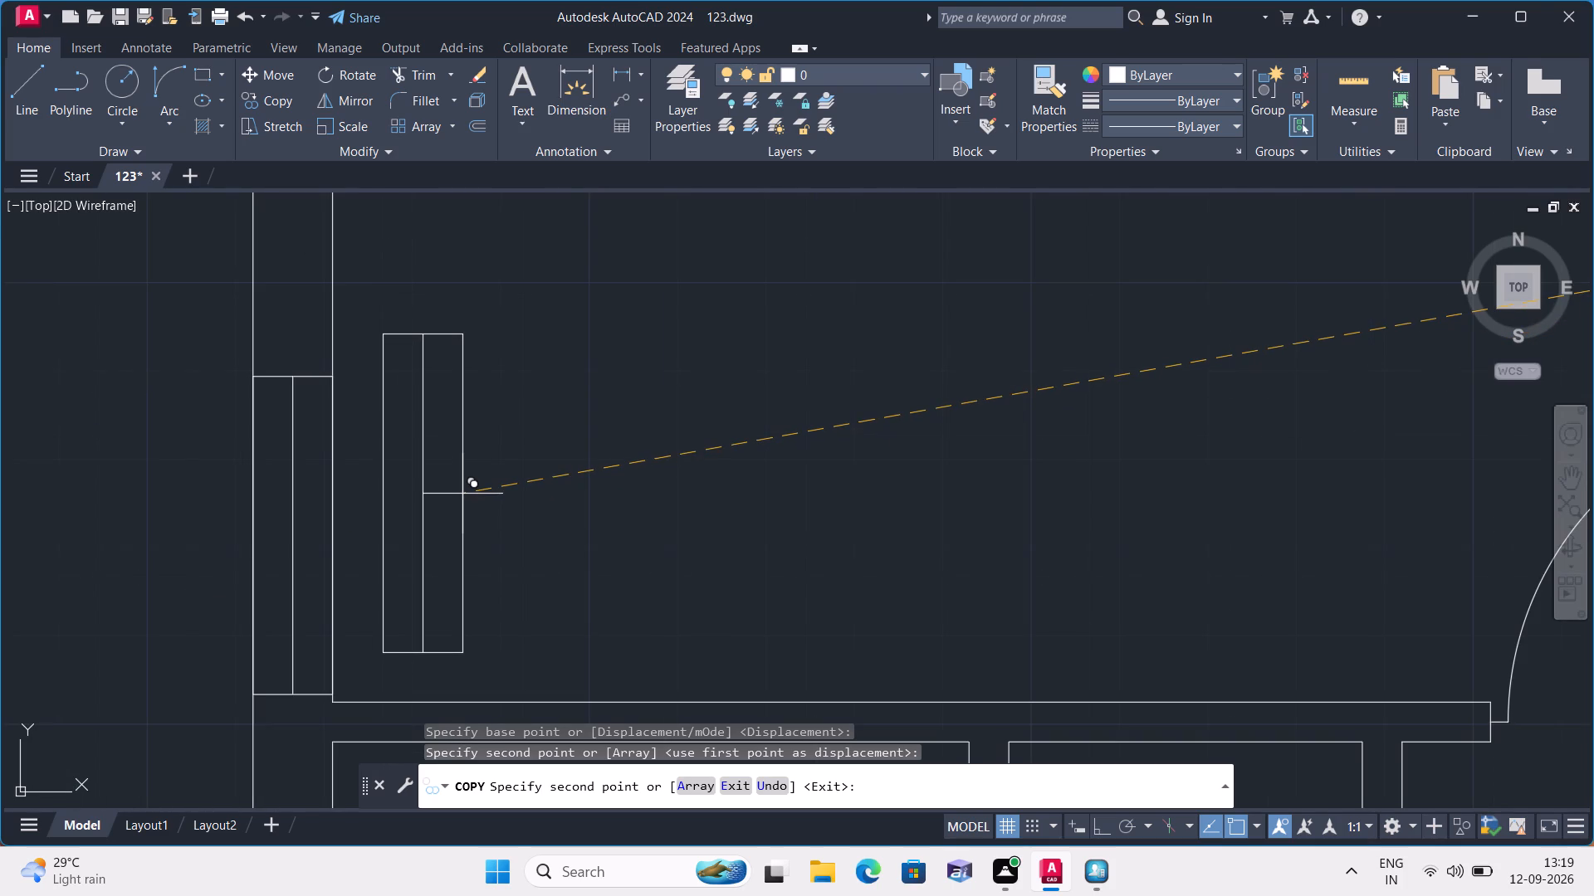
{"action": "key", "text": "Escape"}
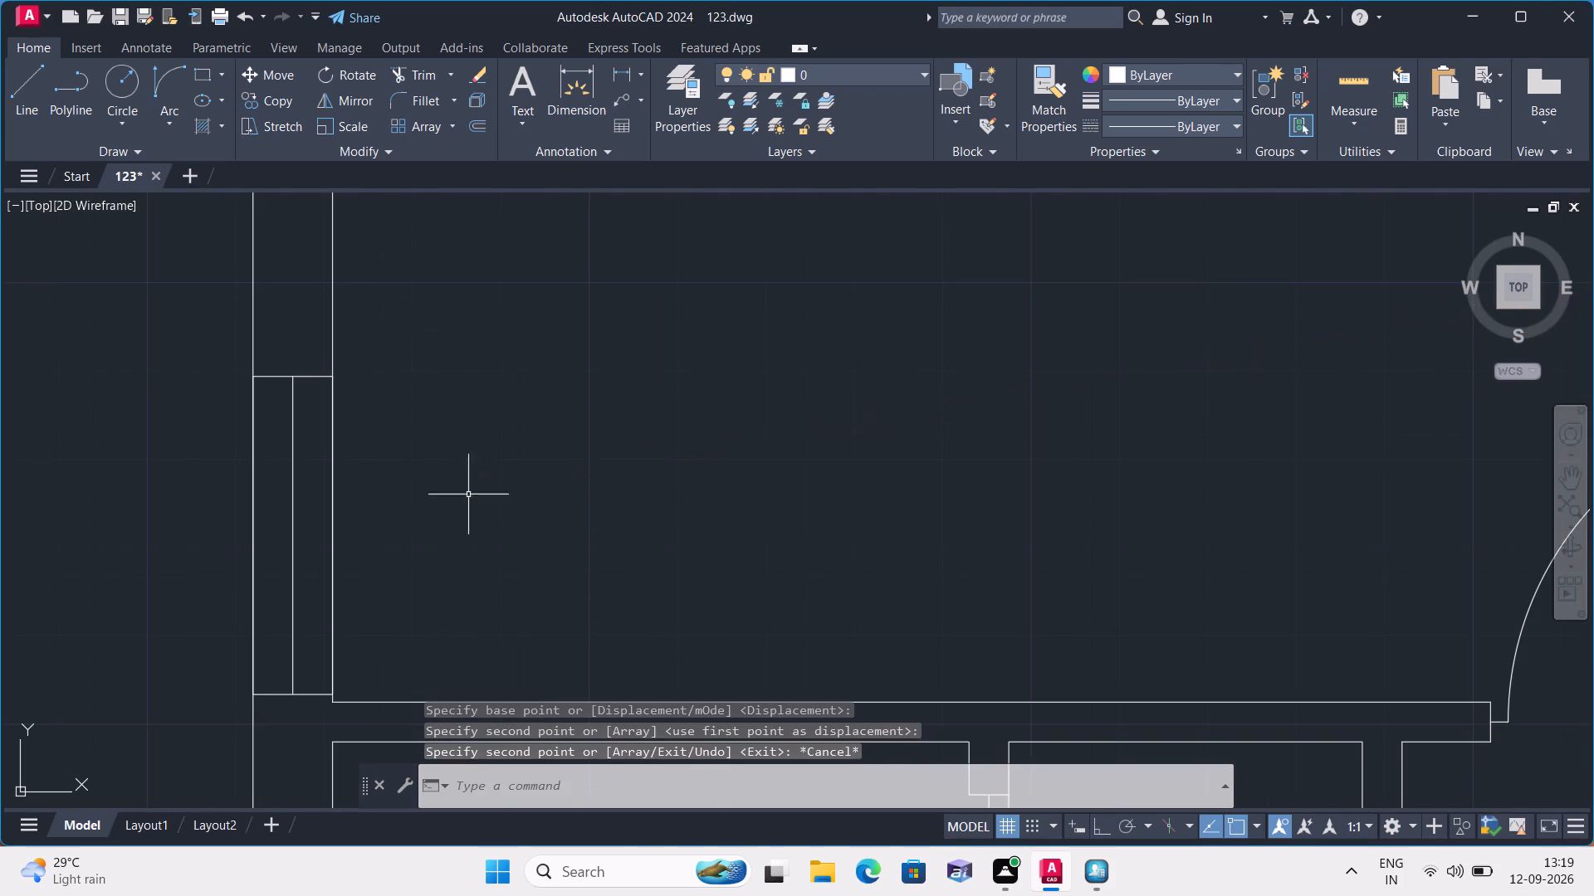
Delete all the loose source window symbols beside the floor plan.
{"action": "scroll", "coordinate": [468, 496], "scroll_direction": "down", "scroll_amount": 2}
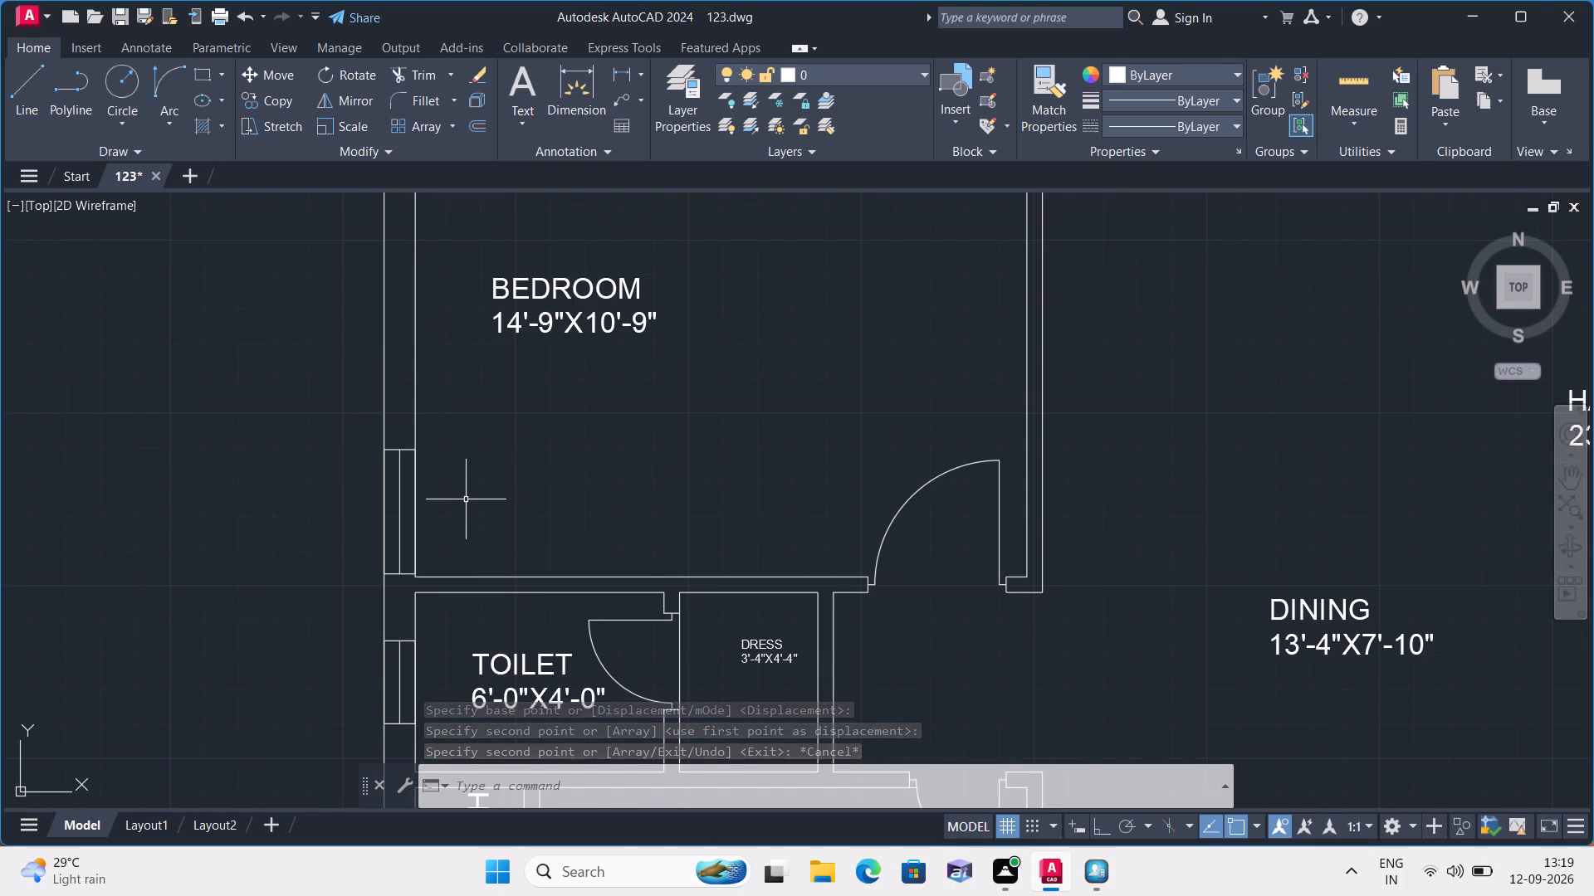
{"action": "scroll", "coordinate": [462, 501], "scroll_direction": "down", "scroll_amount": 1}
{"action": "scroll", "coordinate": [347, 502], "scroll_direction": "up", "scroll_amount": 1}
{"action": "scroll", "coordinate": [350, 499], "scroll_direction": "down", "scroll_amount": 1}
{"action": "middle_click_drag", "start_coordinate": [309, 460], "coordinate": [385, 562]}
{"action": "scroll", "coordinate": [385, 562], "scroll_direction": "down", "scroll_amount": 1}
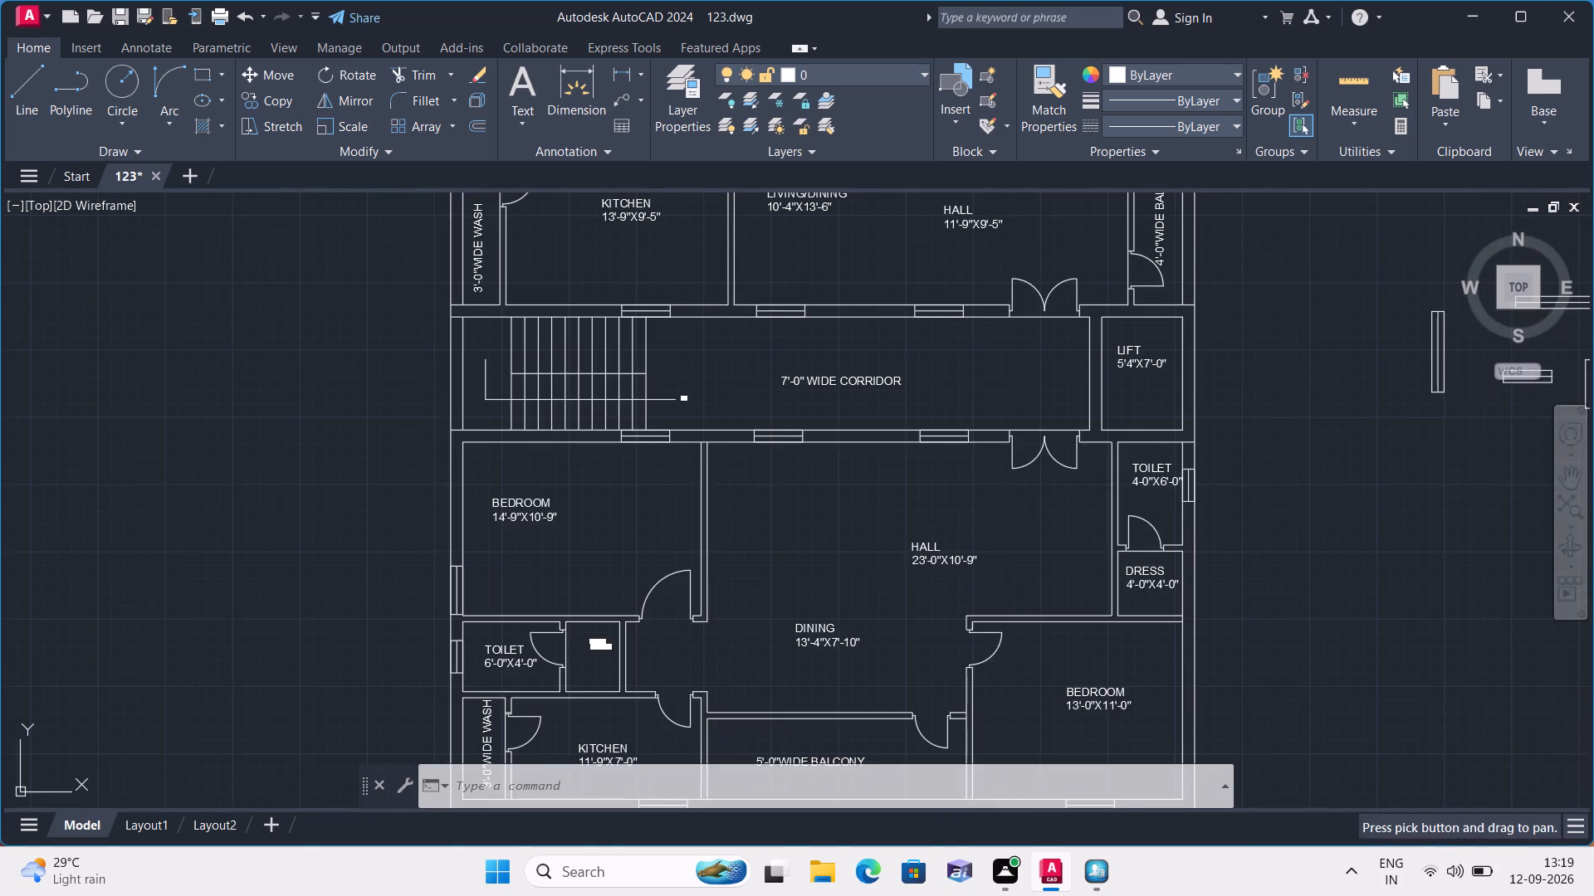
{"action": "scroll", "coordinate": [382, 546], "scroll_direction": "down", "scroll_amount": 1}
{"action": "middle_click_drag", "start_coordinate": [450, 594], "coordinate": [543, 739]}
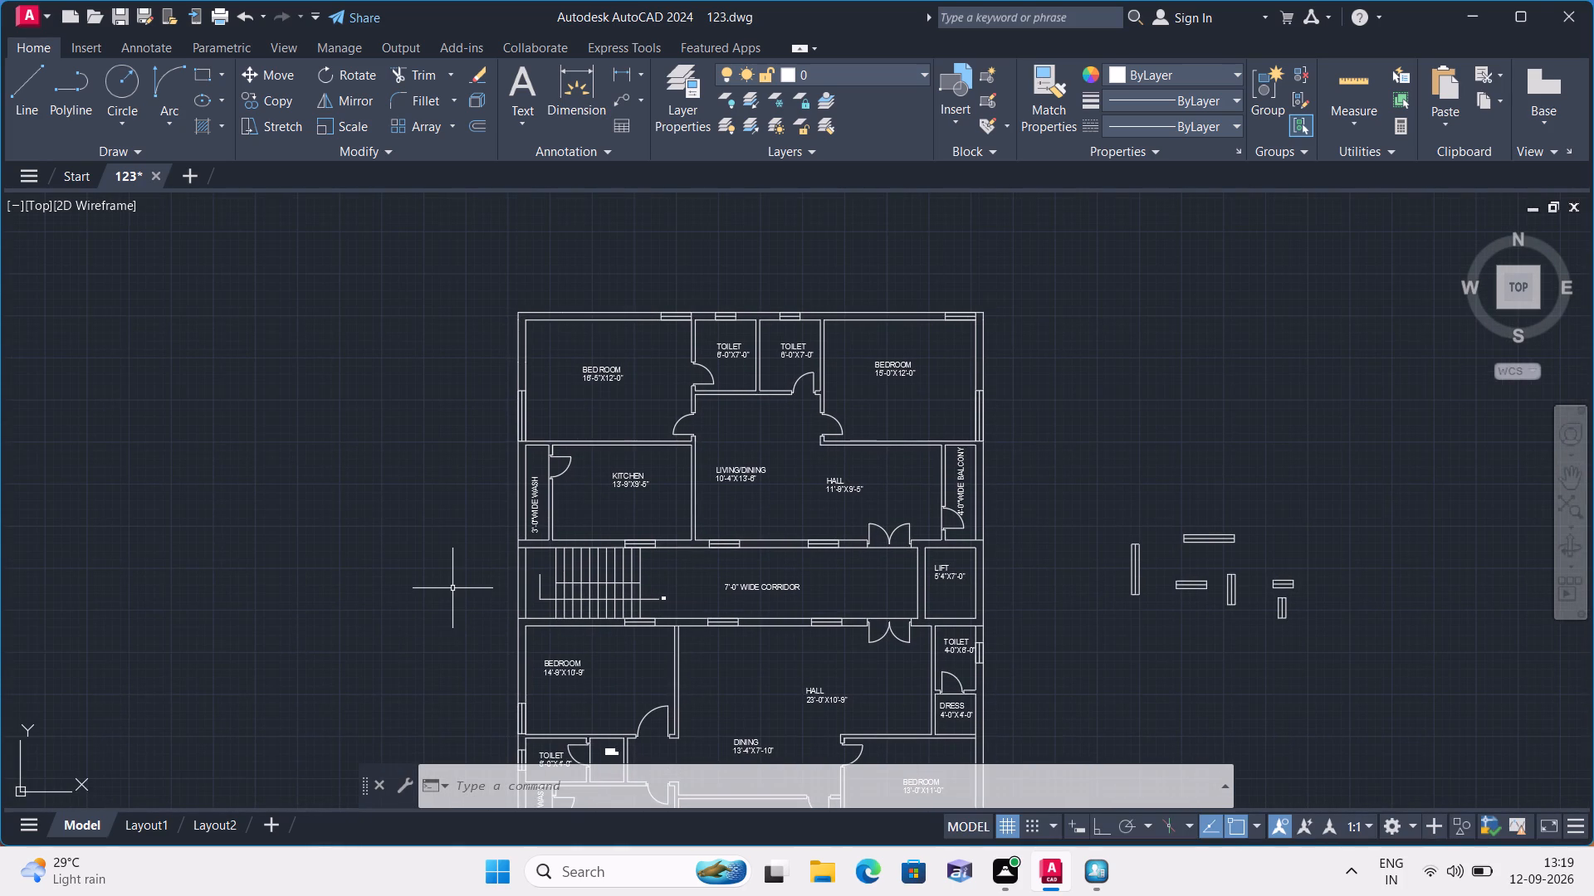
{"action": "left_click_drag", "start_coordinate": [1089, 479], "coordinate": [1119, 513]}
{"action": "left_click", "coordinate": [1356, 695]}
{"action": "key", "text": "Delete"}
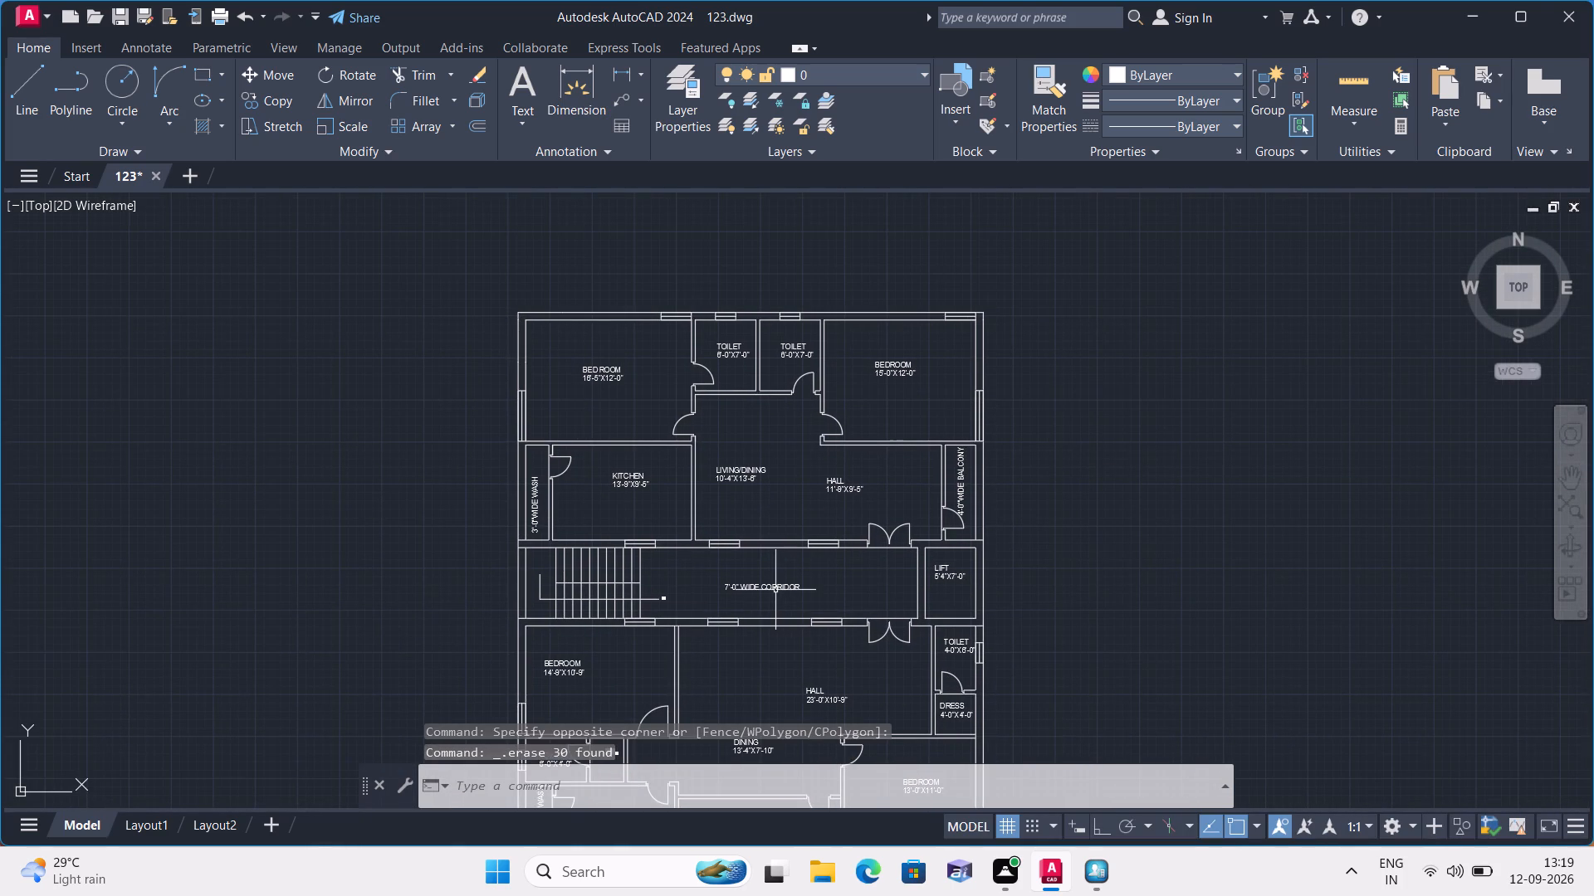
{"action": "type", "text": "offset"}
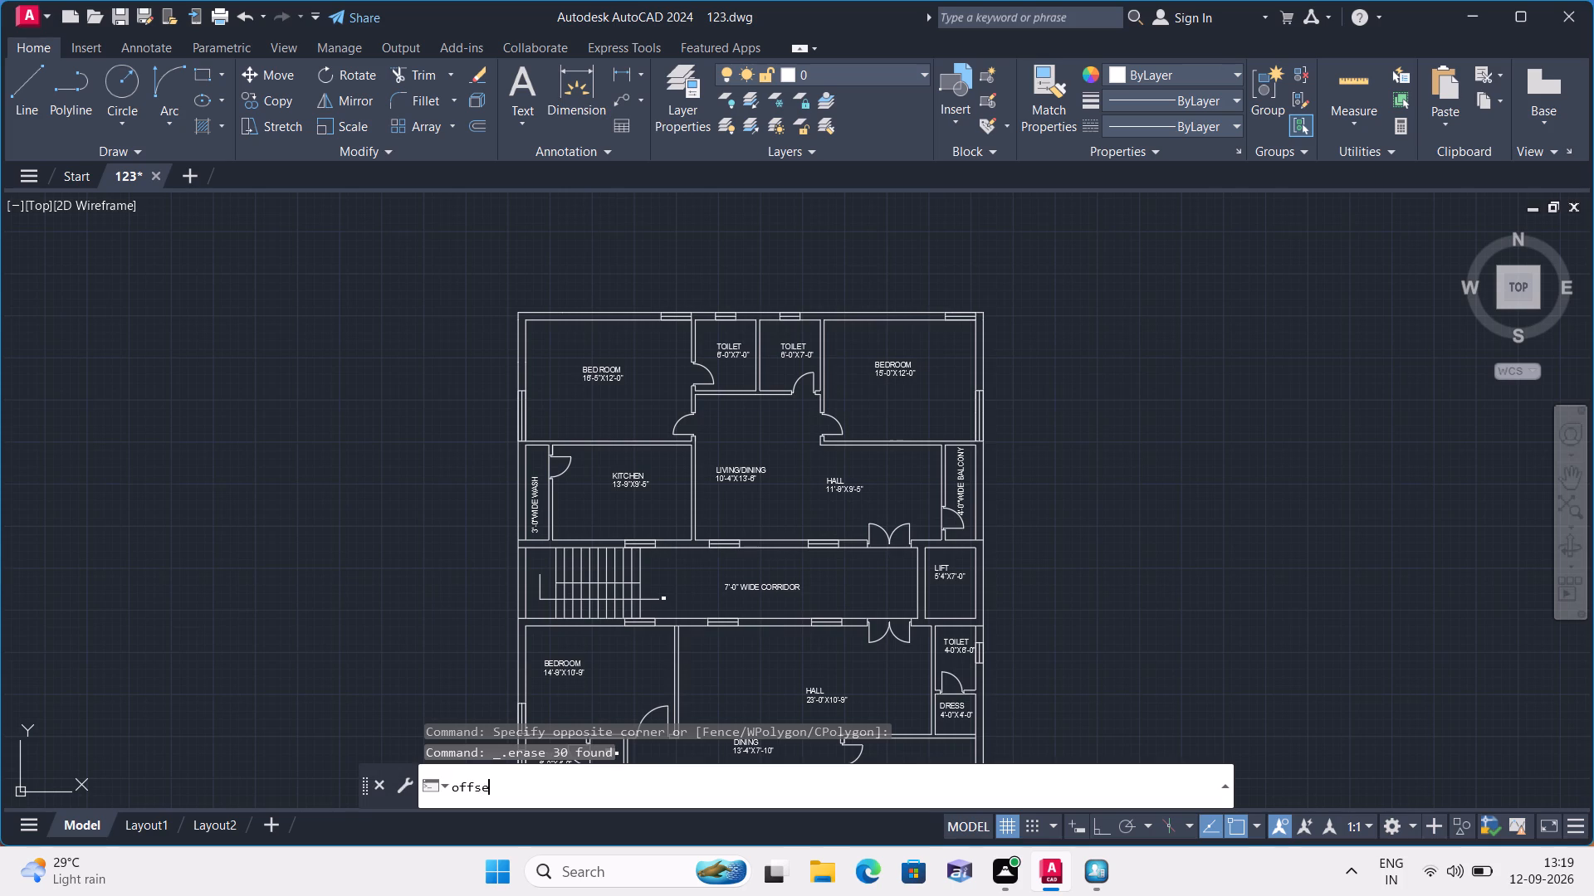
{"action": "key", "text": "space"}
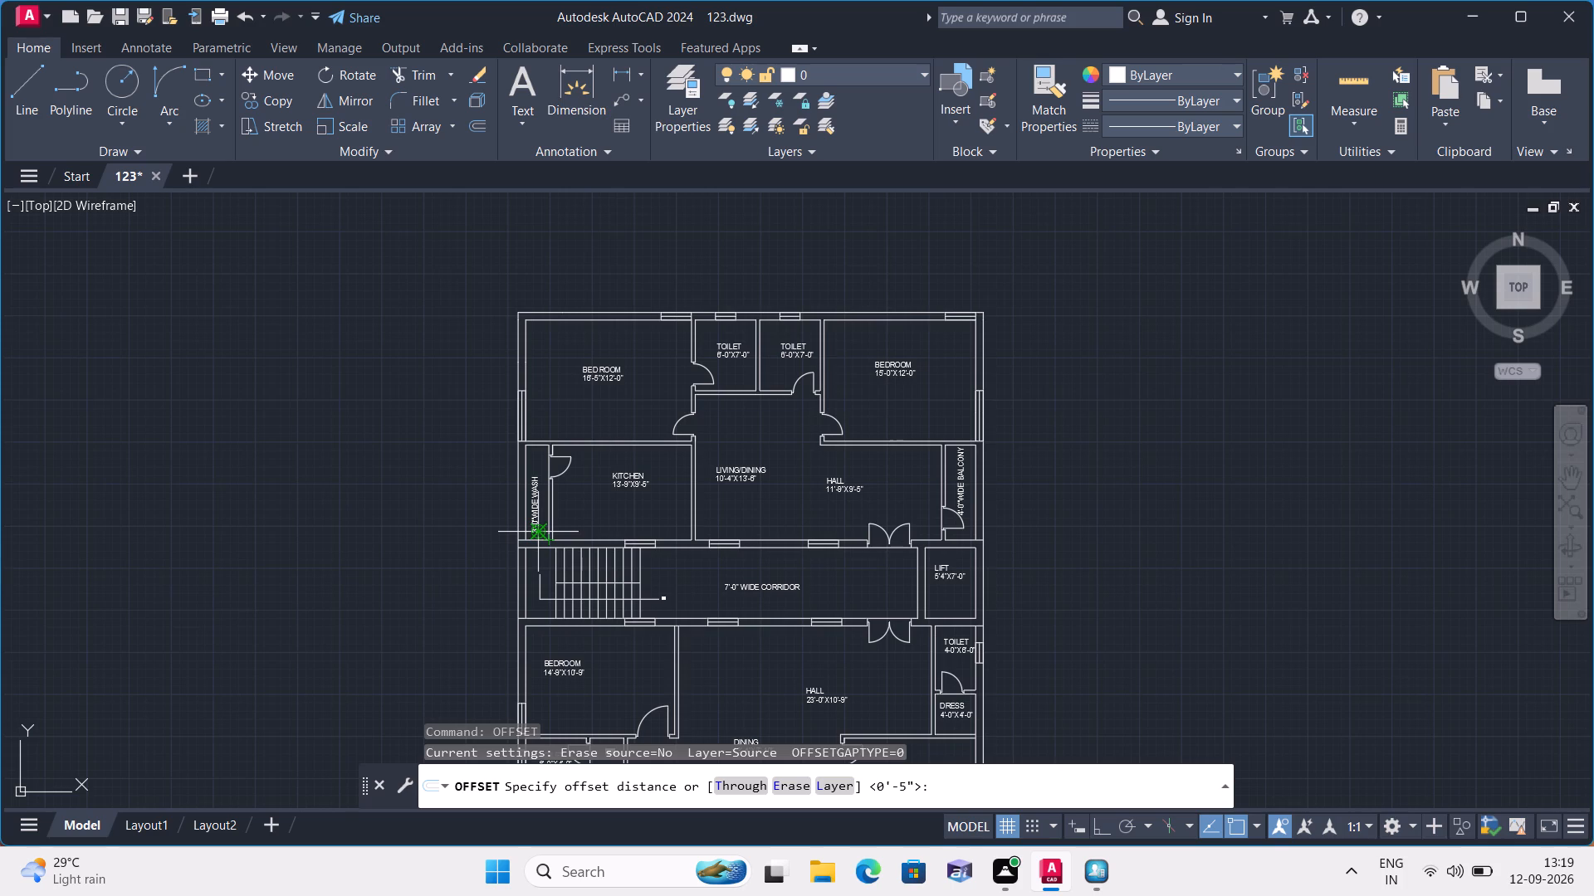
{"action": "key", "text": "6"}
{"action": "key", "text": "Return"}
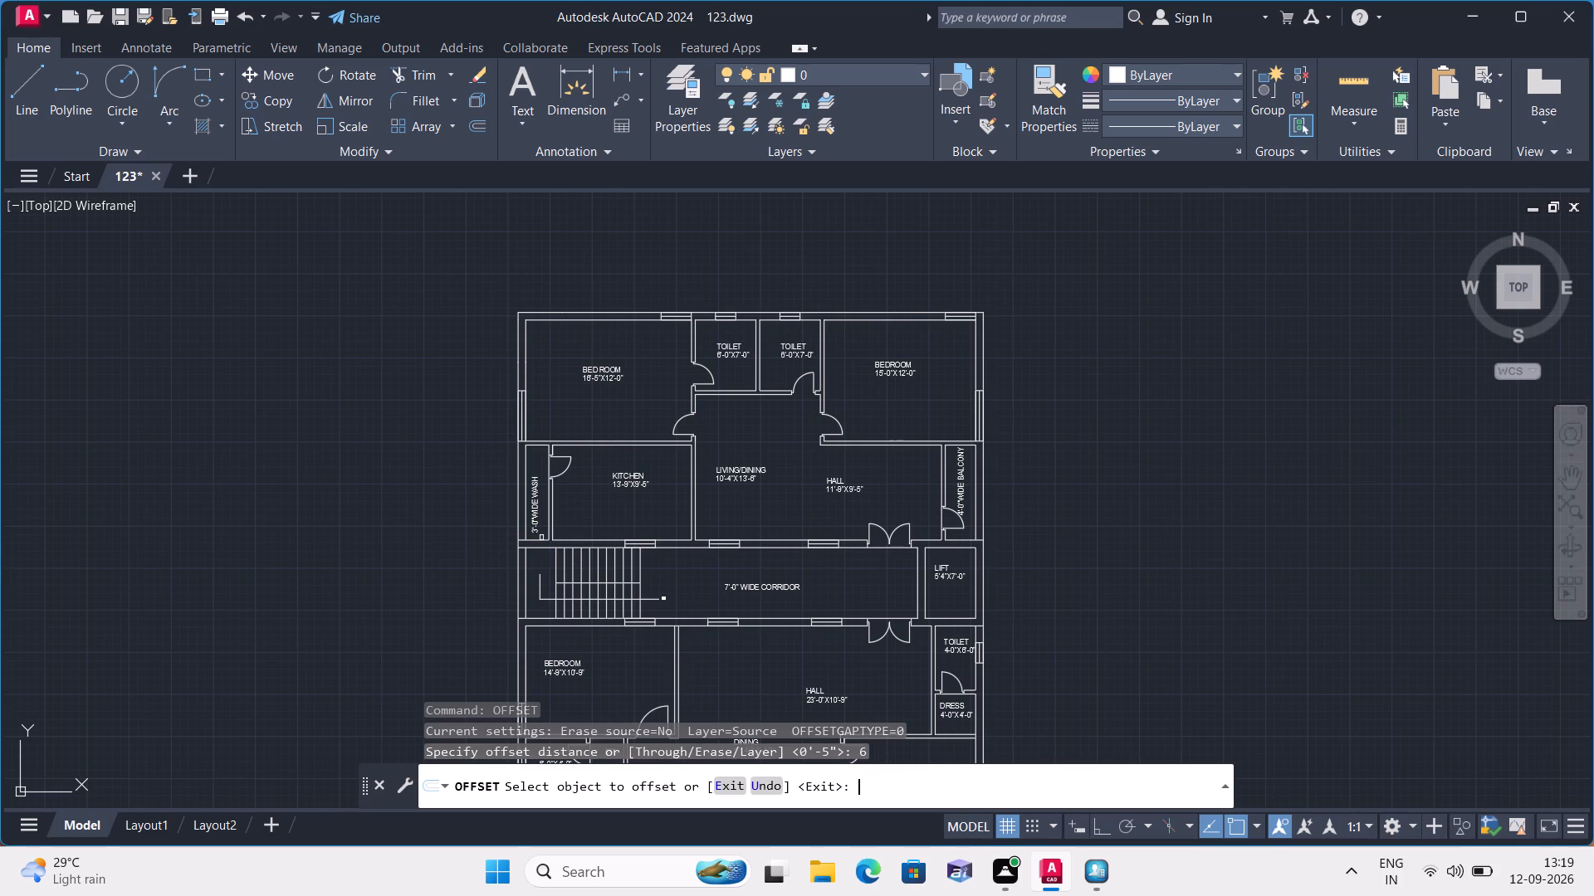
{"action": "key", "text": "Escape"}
Offset the building's top, left and right outer wall lines outward by 6'.
{"action": "key", "text": "space"}
{"action": "type", "text": "6'"}
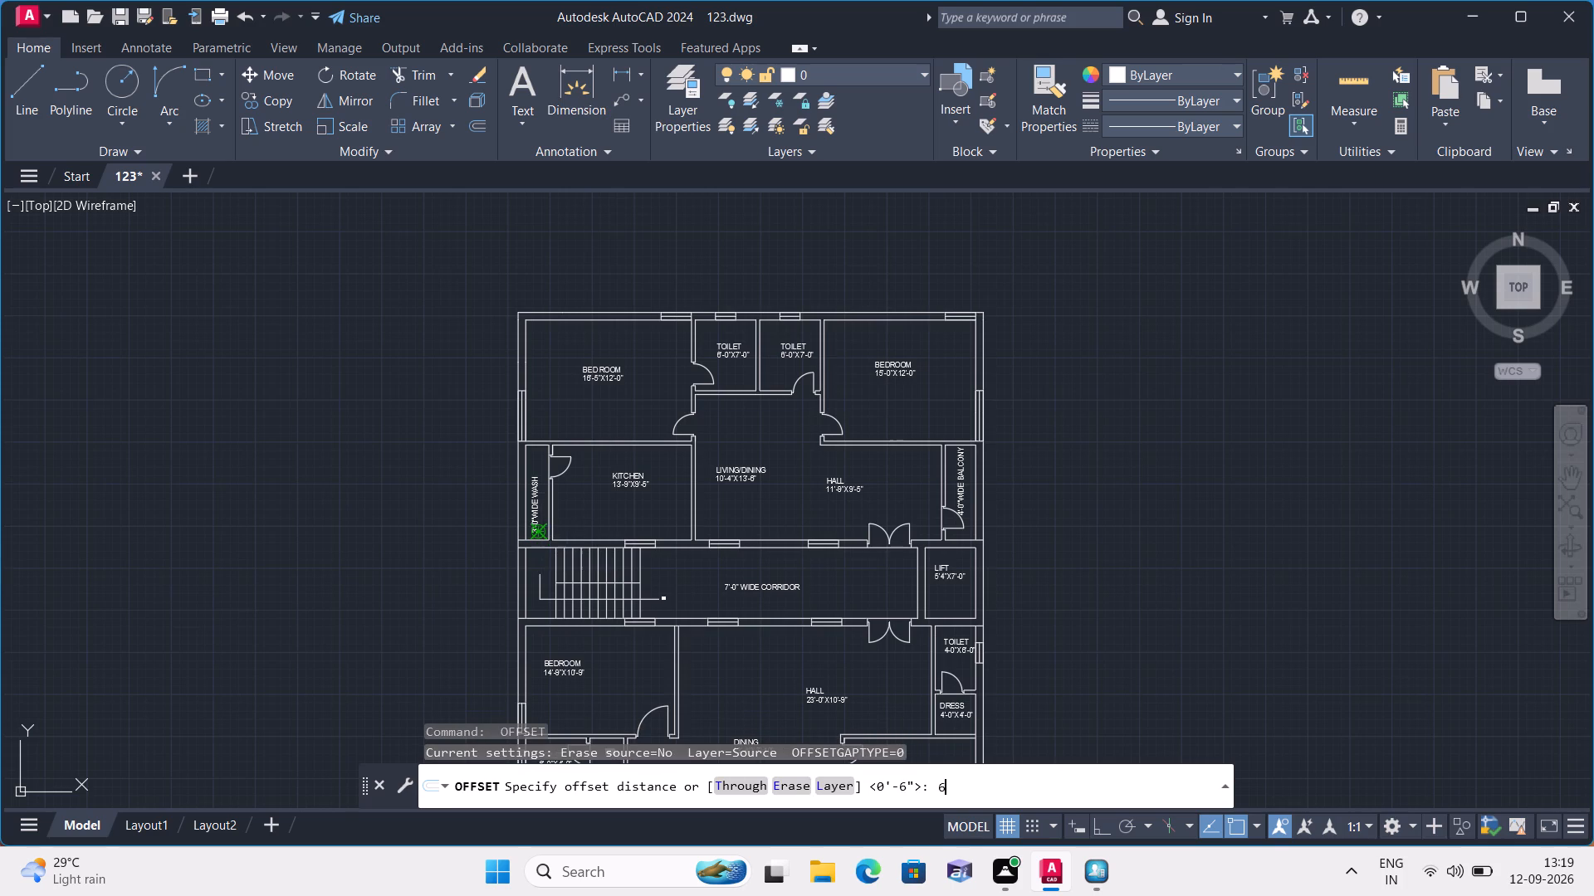
{"action": "key", "text": "space"}
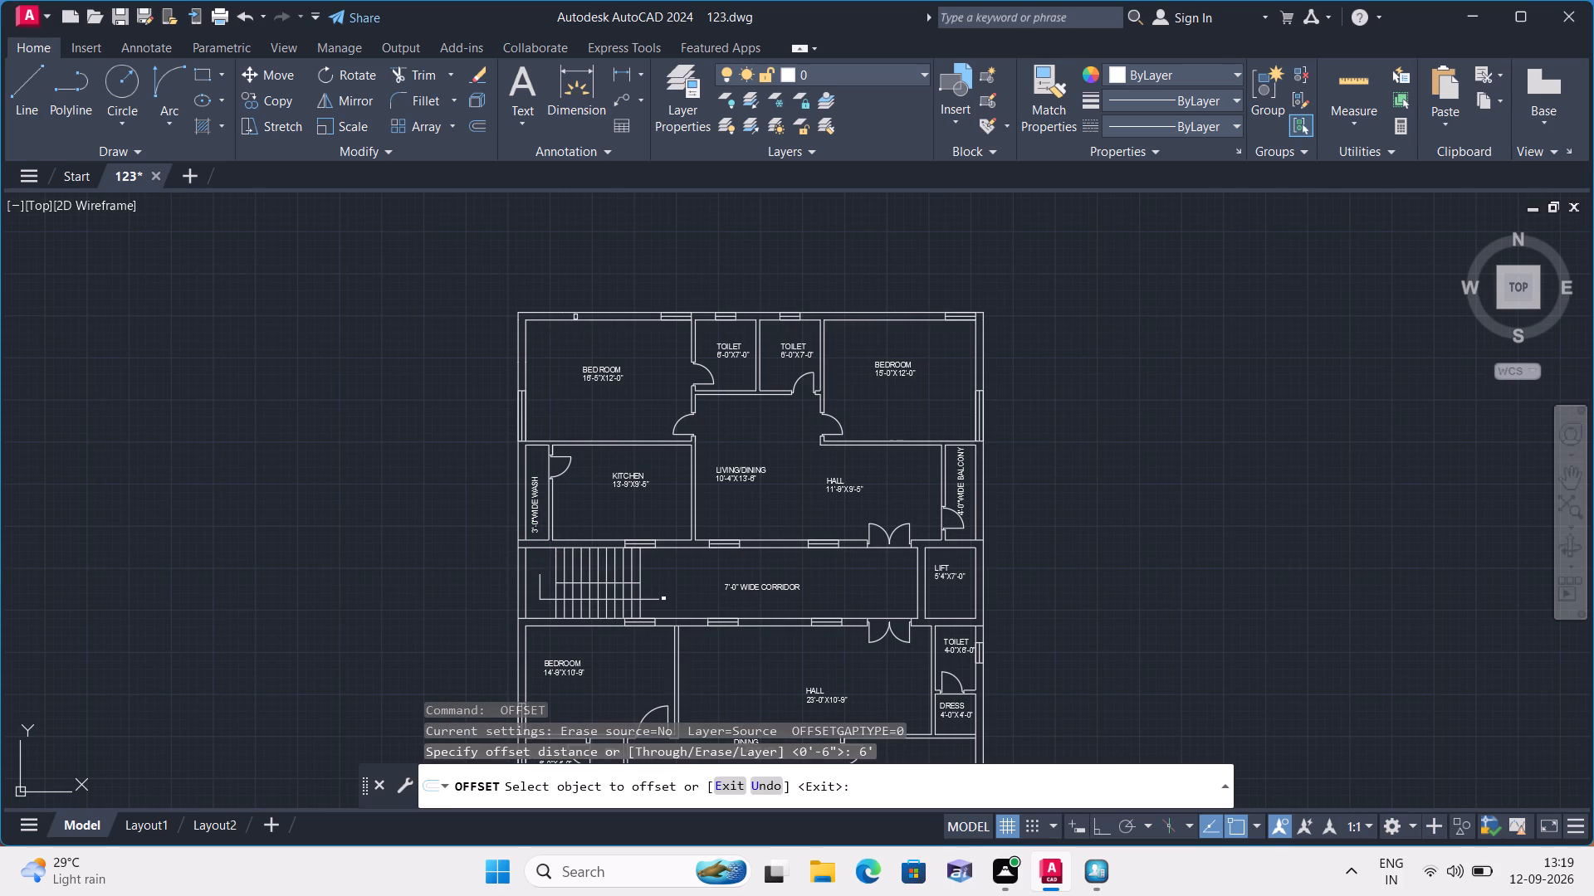
{"action": "left_click", "coordinate": [587, 311]}
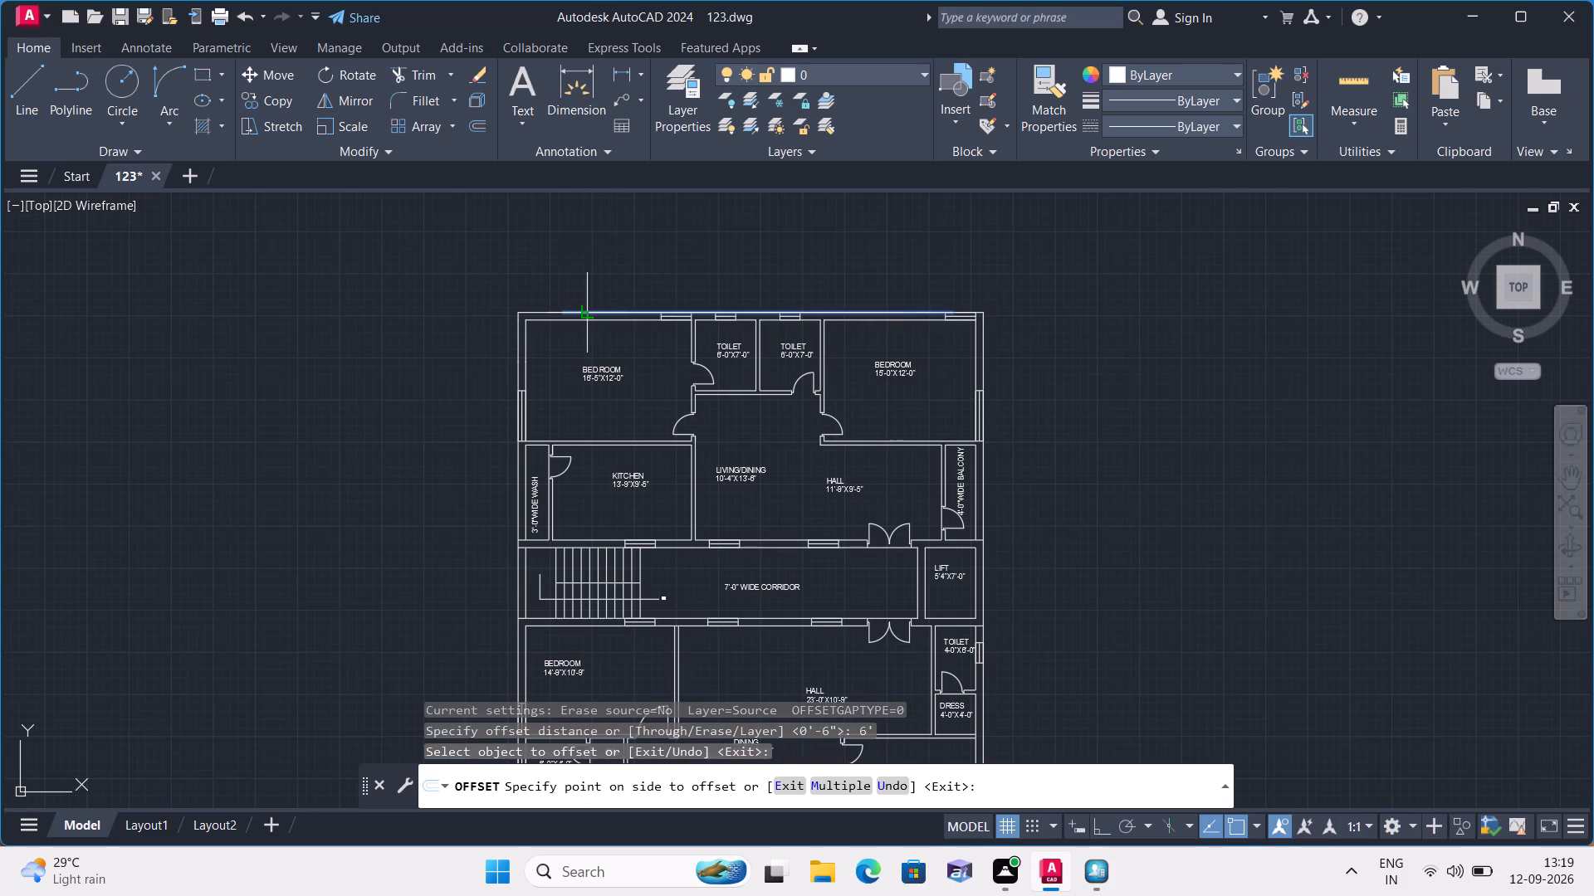
{"action": "left_click", "coordinate": [580, 287]}
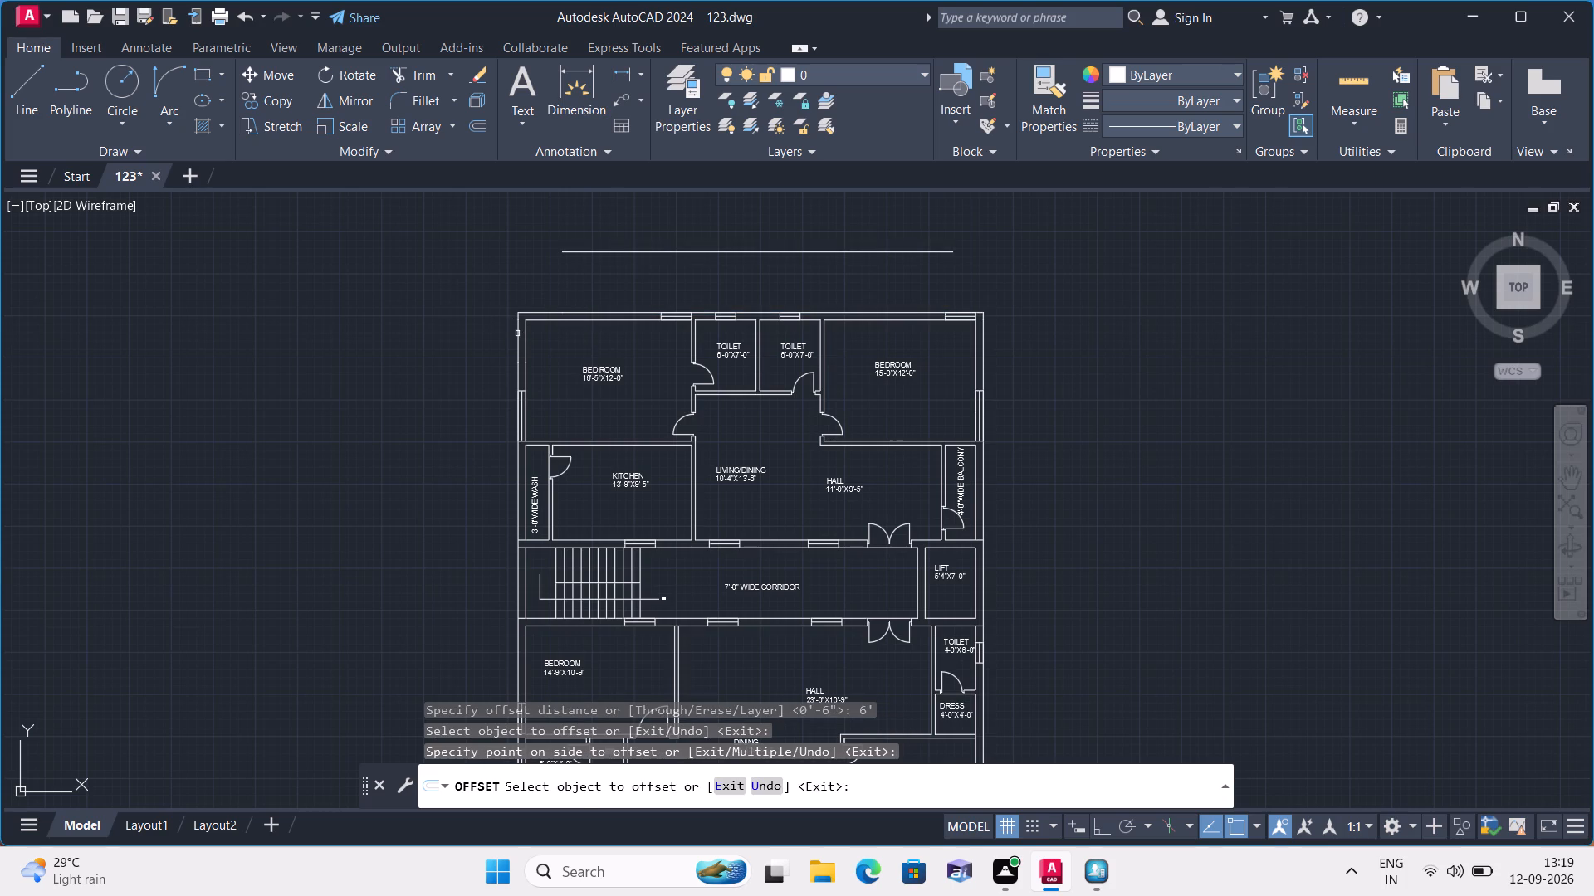
{"action": "left_click", "coordinate": [517, 334]}
{"action": "left_click", "coordinate": [472, 338]}
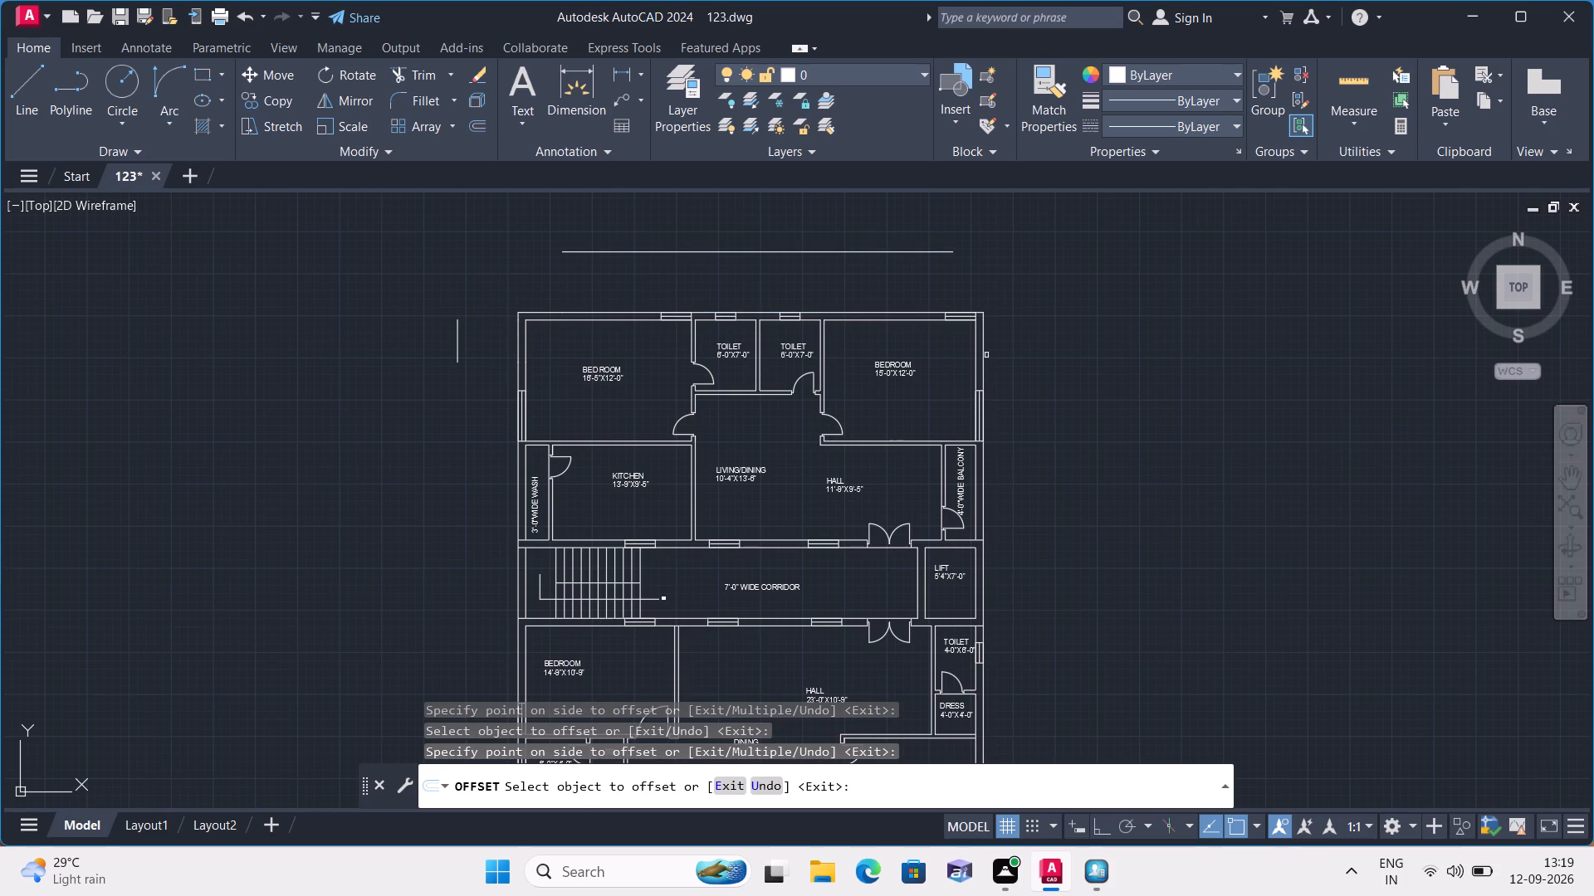
{"action": "left_click", "coordinate": [987, 357]}
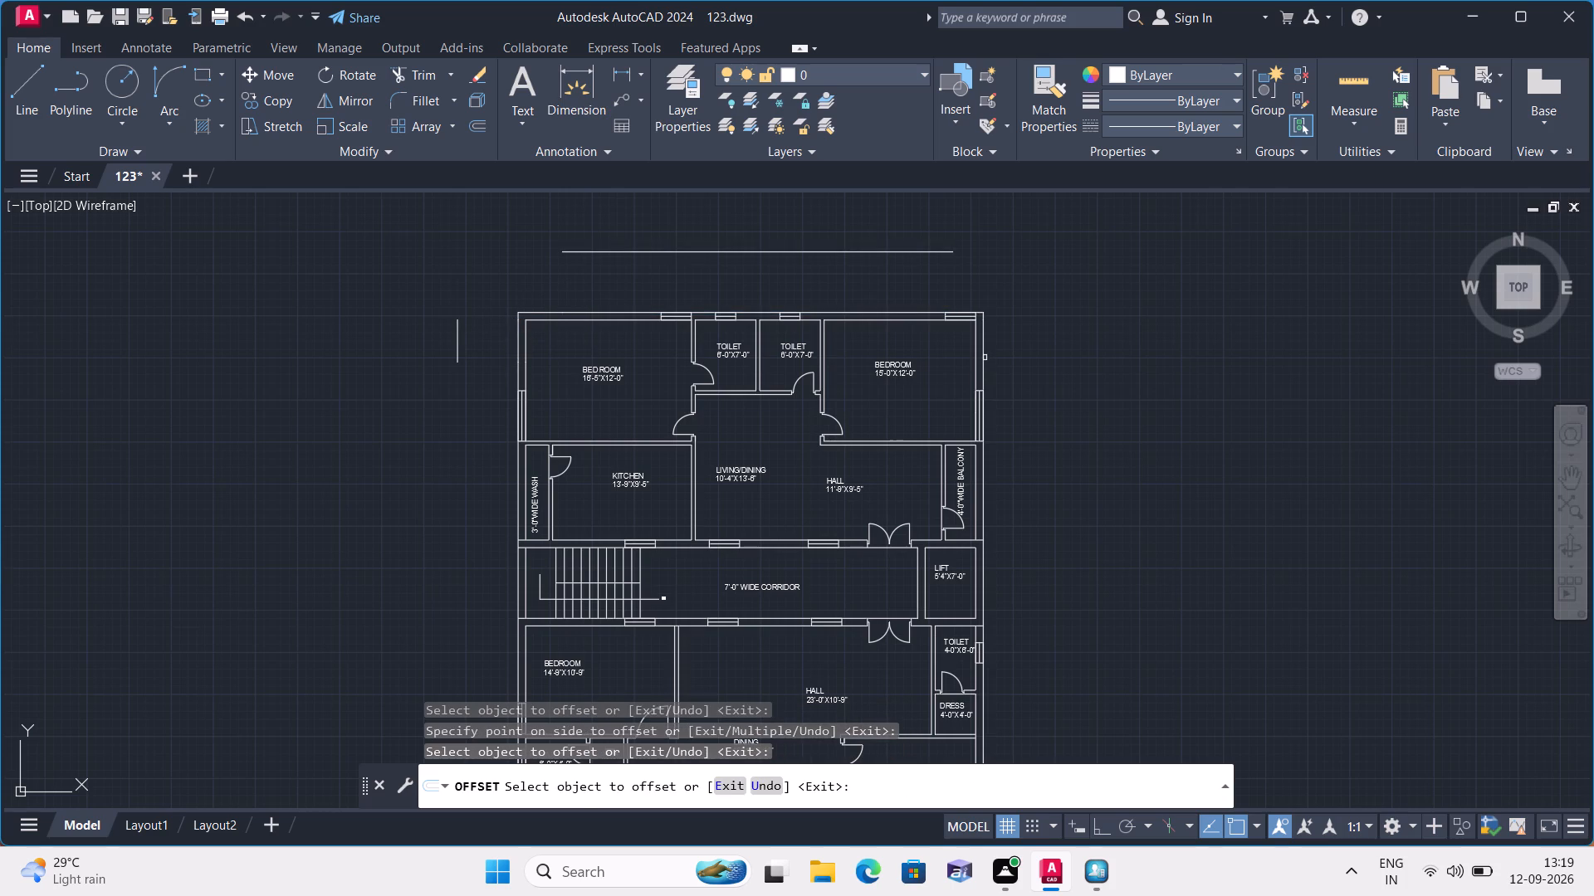
{"action": "left_click", "coordinate": [985, 358]}
{"action": "left_click", "coordinate": [1033, 338]}
{"action": "scroll", "coordinate": [1066, 483], "scroll_direction": "down", "scroll_amount": 1}
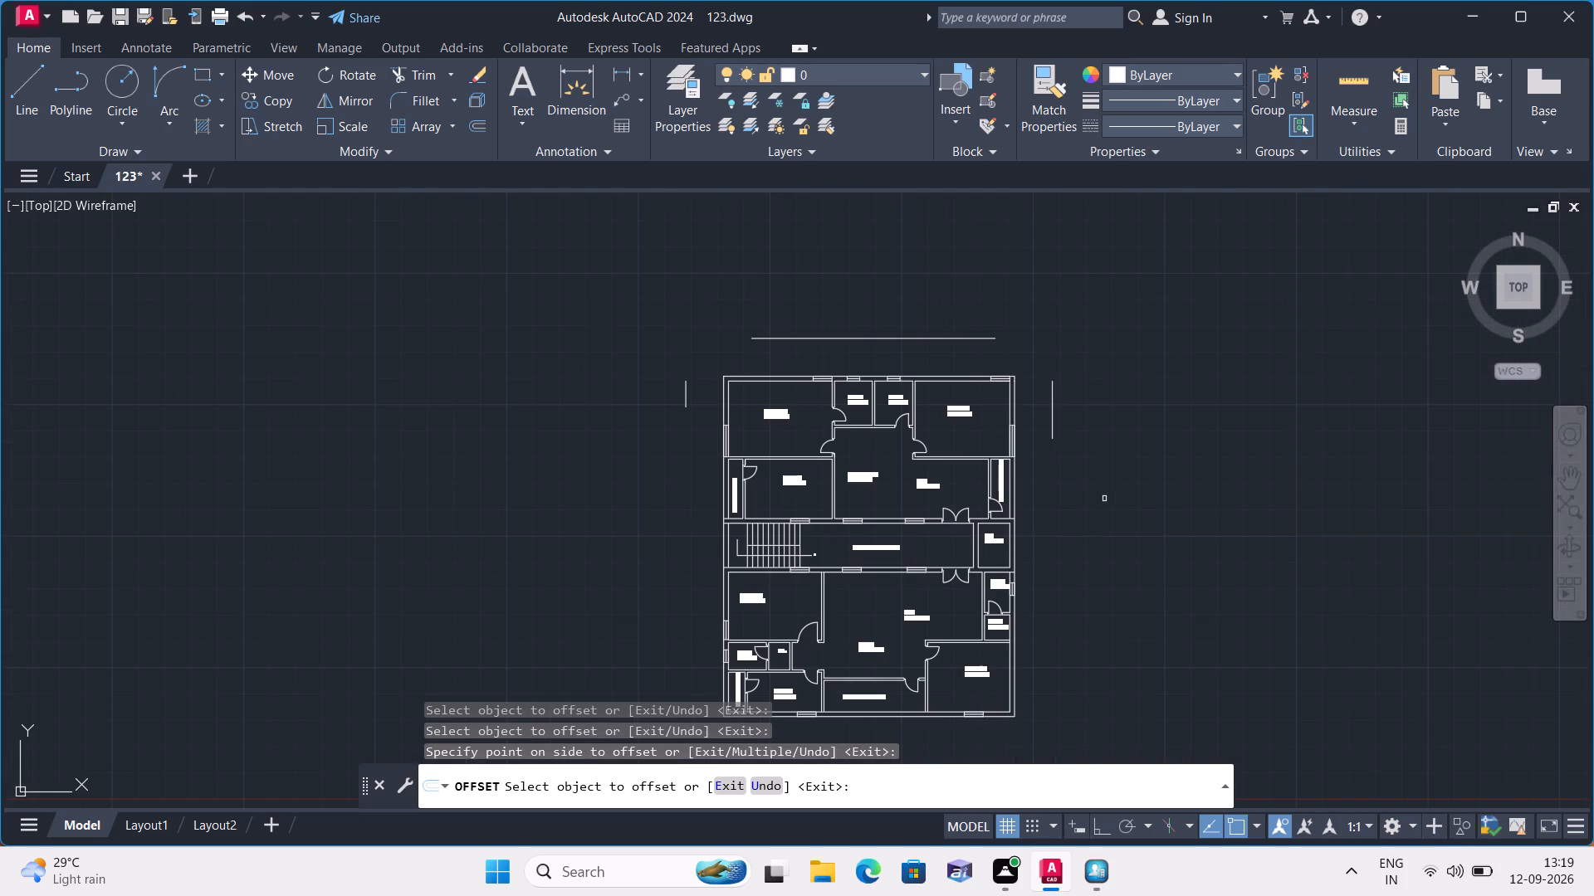
{"action": "key", "text": "space"}
Offset the building's bottom outer wall line outward by 10'.
{"action": "key", "text": "space"}
{"action": "type", "text": "10'"}
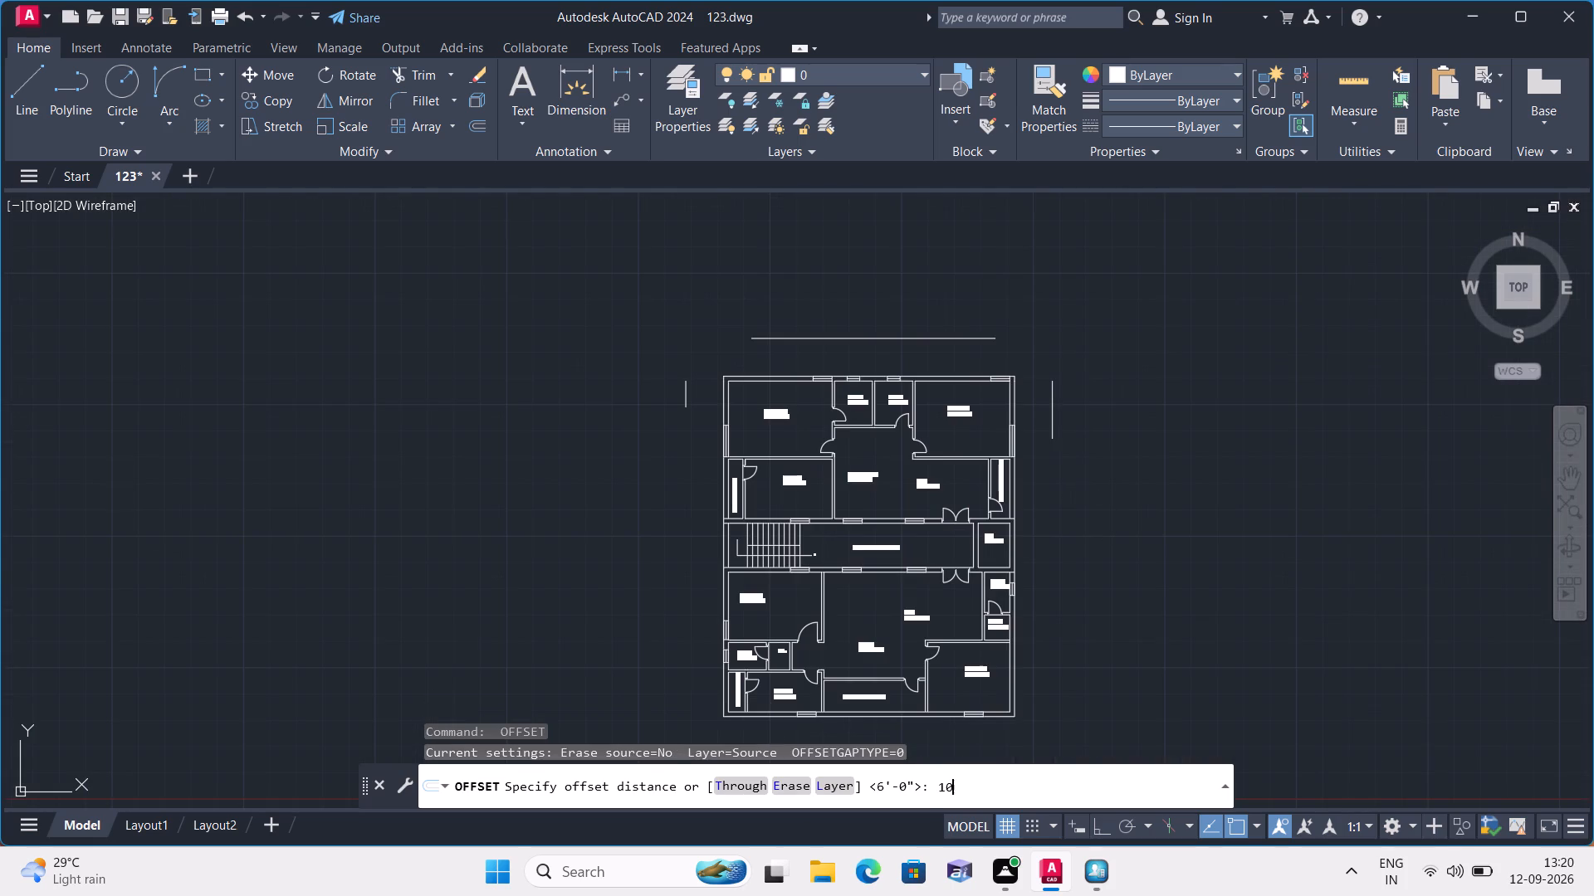
{"action": "key", "text": "space"}
{"action": "middle_click_drag", "start_coordinate": [1108, 577], "coordinate": [1085, 238]}
{"action": "scroll", "coordinate": [900, 387], "scroll_direction": "up", "scroll_amount": 1}
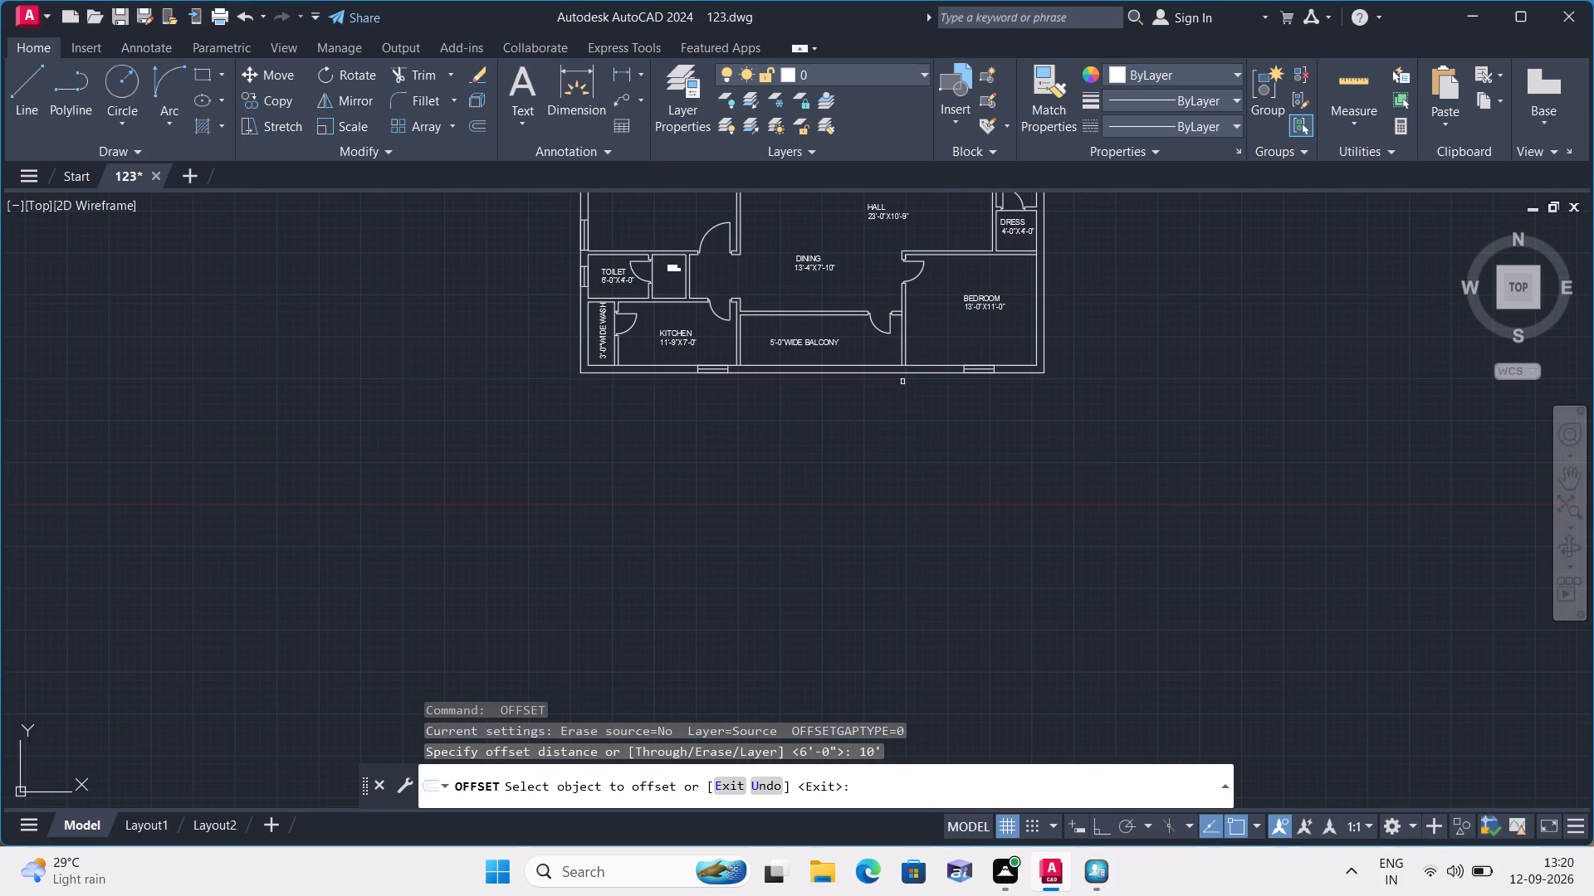
{"action": "left_click", "coordinate": [903, 376]}
{"action": "left_click", "coordinate": [904, 374]}
{"action": "left_click", "coordinate": [895, 411]}
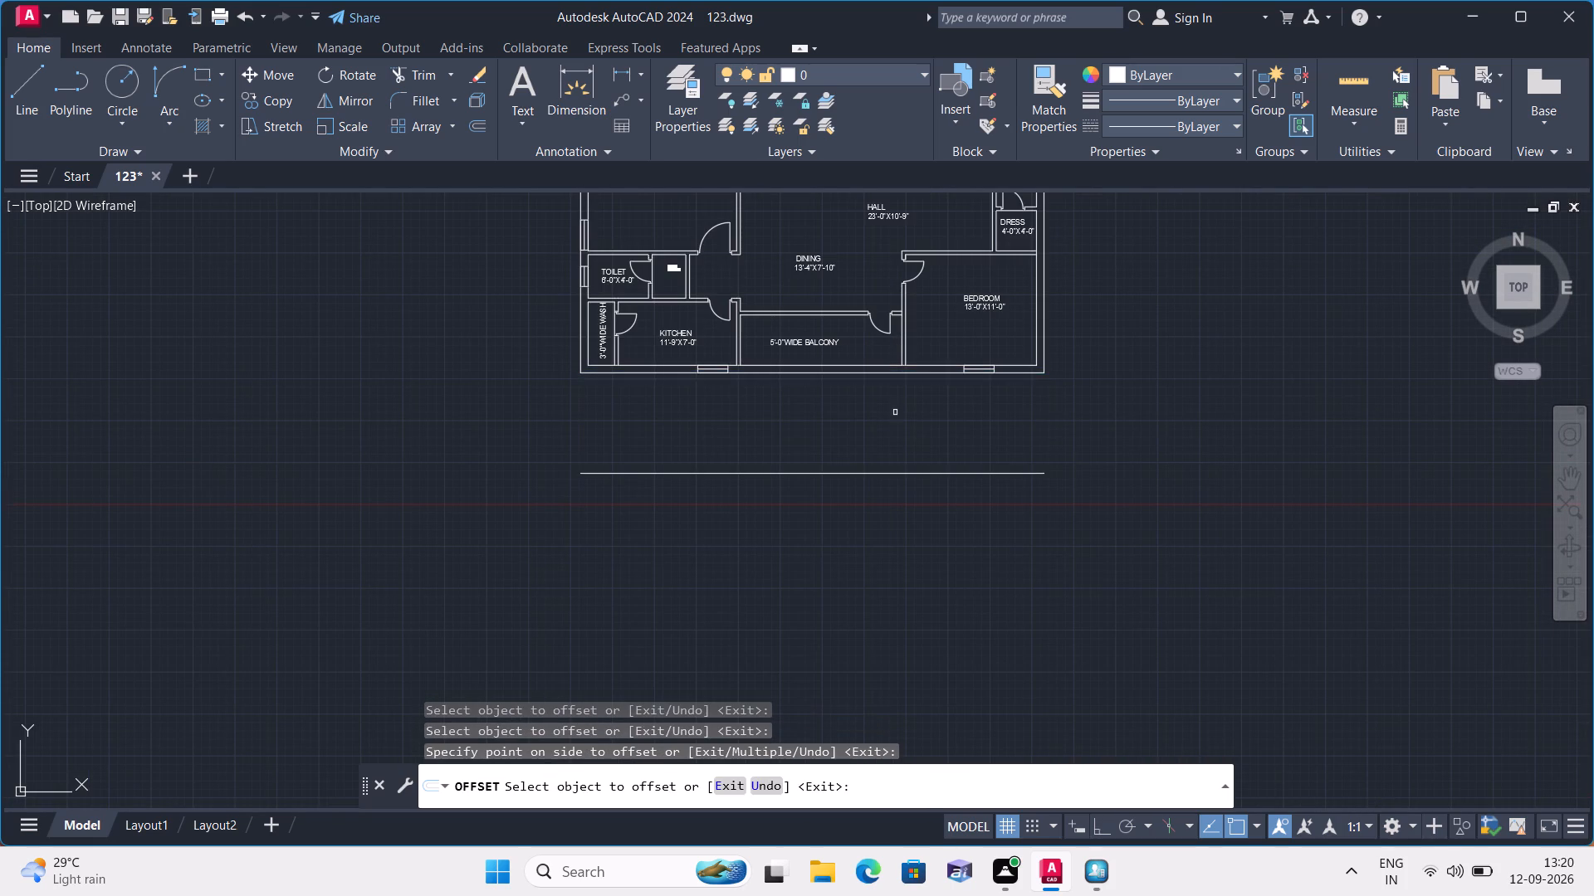
{"action": "scroll", "coordinate": [934, 431], "scroll_direction": "down", "scroll_amount": 1}
{"action": "key", "text": "Escape"}
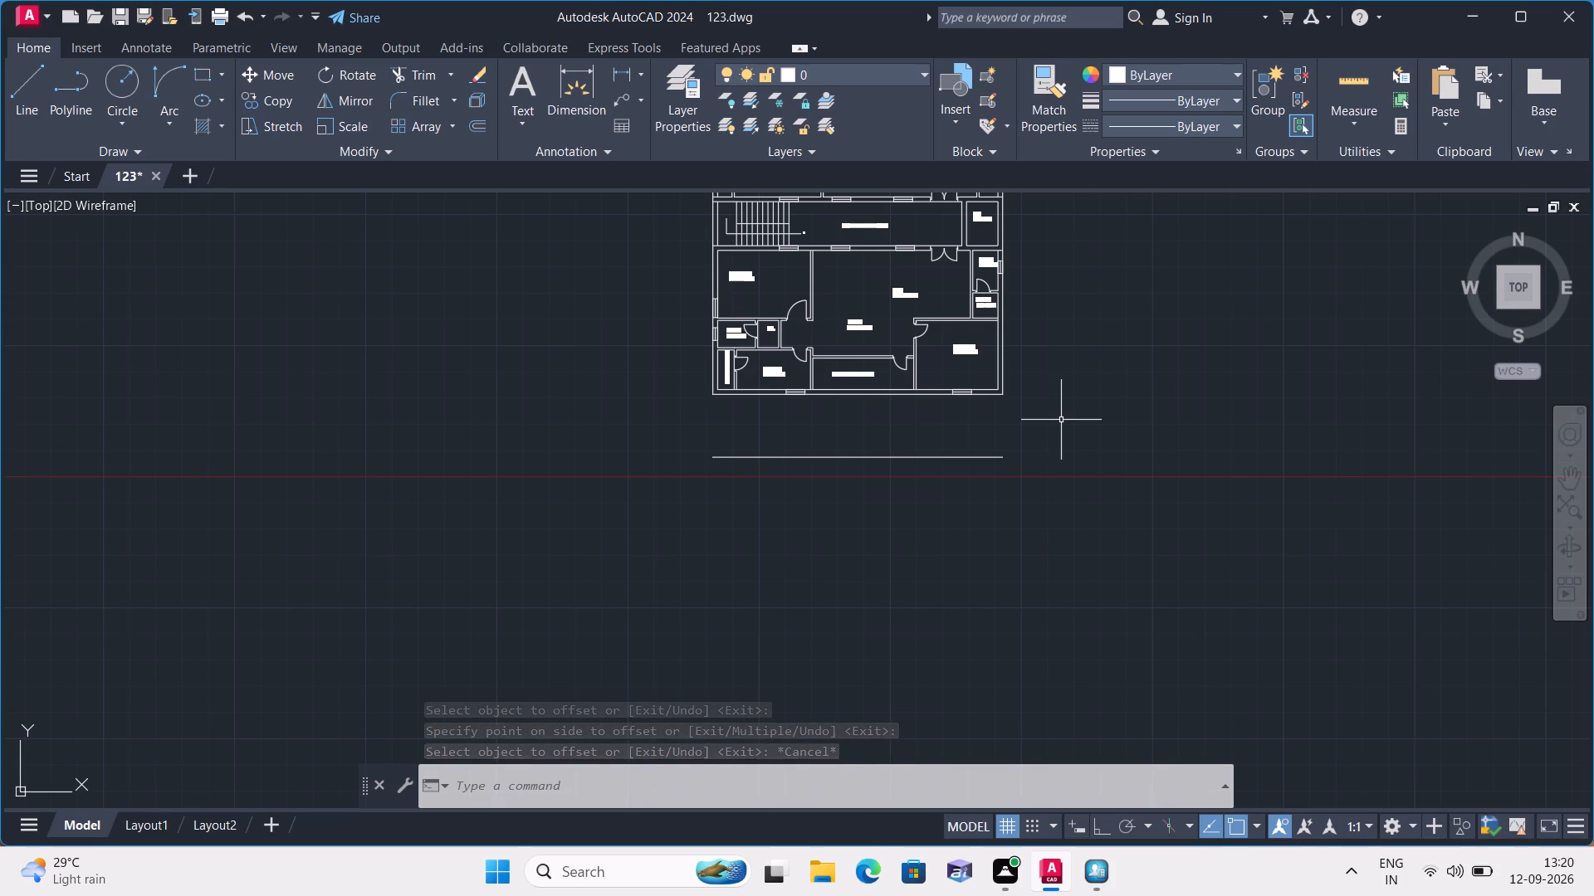
With Ortho on, draw lines closing the lower-left boundary corner, from the left offset line down and across to the bottom offset line.
{"action": "scroll", "coordinate": [1062, 416], "scroll_direction": "down", "scroll_amount": 2}
{"action": "scroll", "coordinate": [836, 312], "scroll_direction": "up", "scroll_amount": 2}
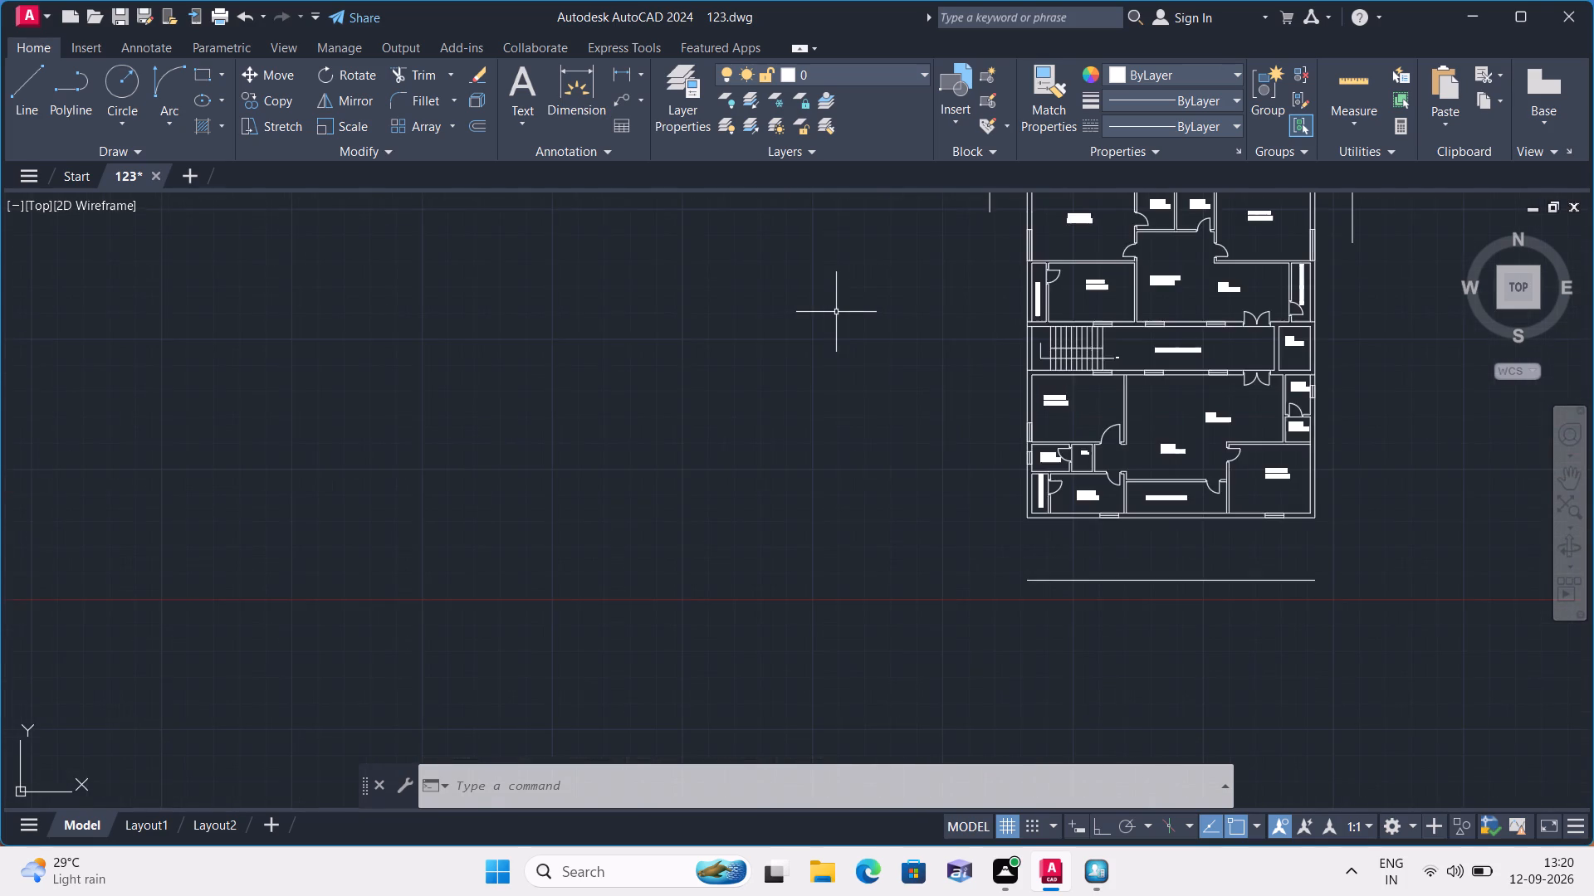
{"action": "scroll", "coordinate": [840, 324], "scroll_direction": "down", "scroll_amount": 2}
{"action": "middle_click_drag", "start_coordinate": [790, 343], "coordinate": [744, 481]}
{"action": "type", "text": "l"}
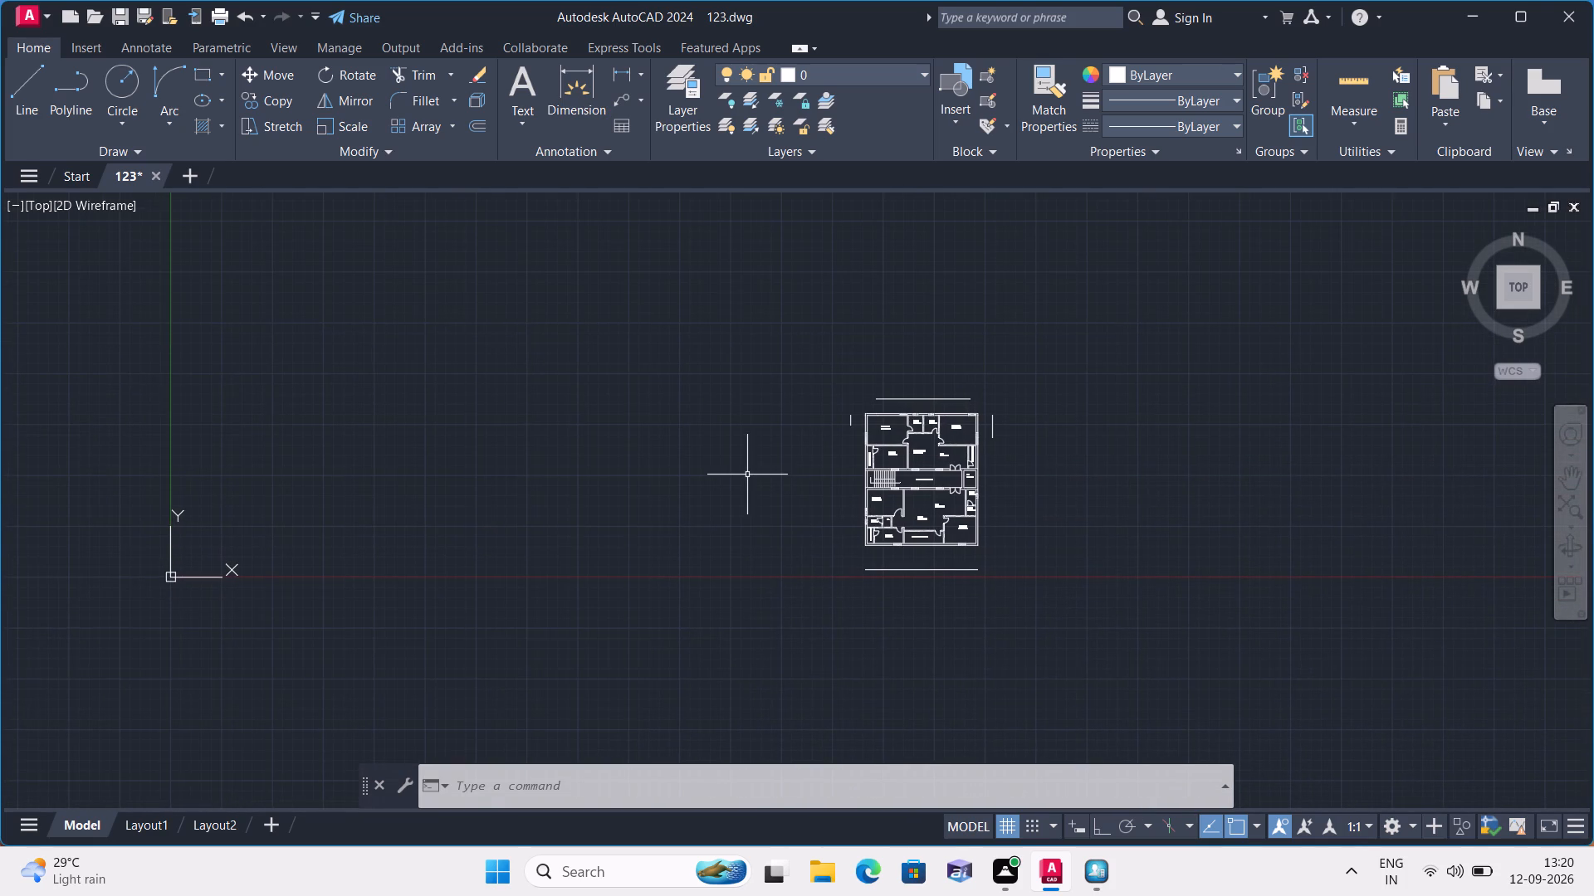
{"action": "key", "text": "space"}
{"action": "scroll", "coordinate": [839, 436], "scroll_direction": "up", "scroll_amount": 2}
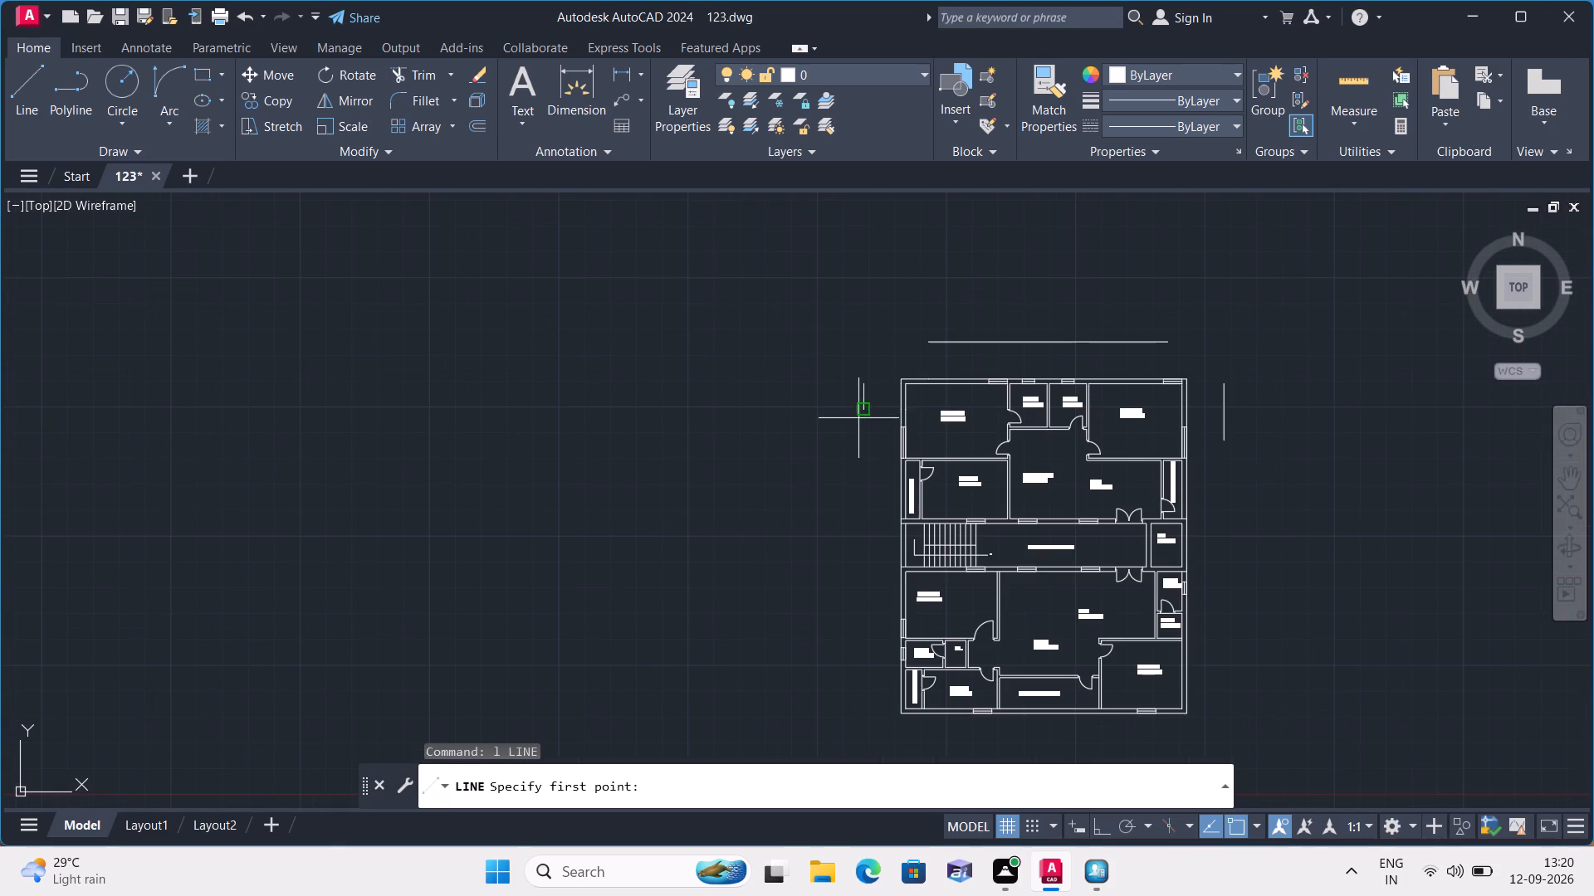
{"action": "left_click", "coordinate": [865, 408]}
{"action": "key", "text": "F8"}
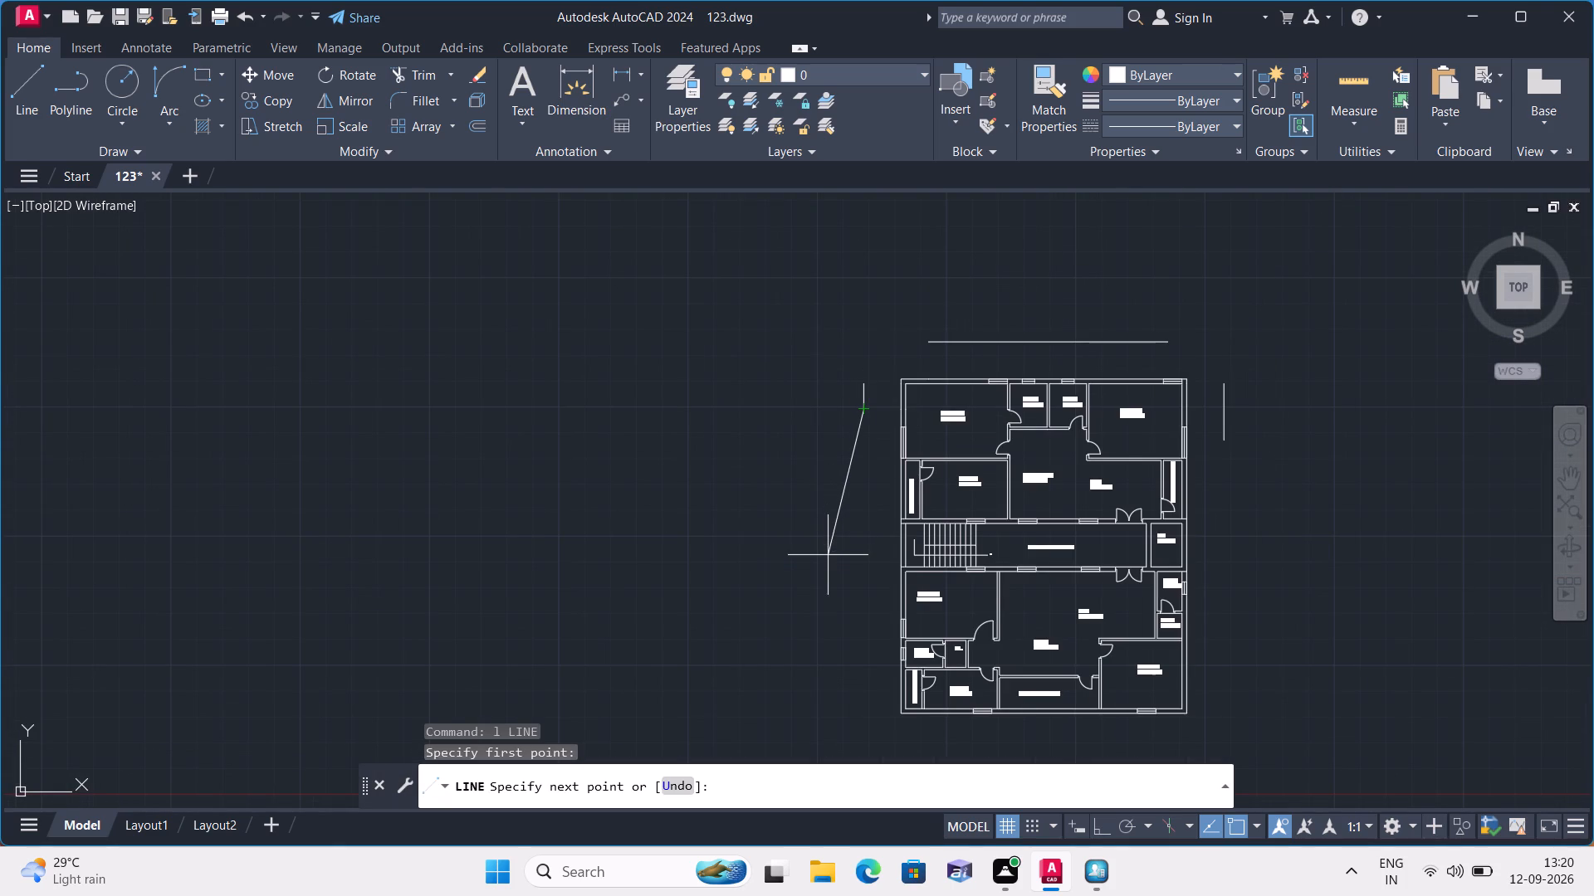
{"action": "middle_click_drag", "start_coordinate": [828, 555], "coordinate": [801, 425]}
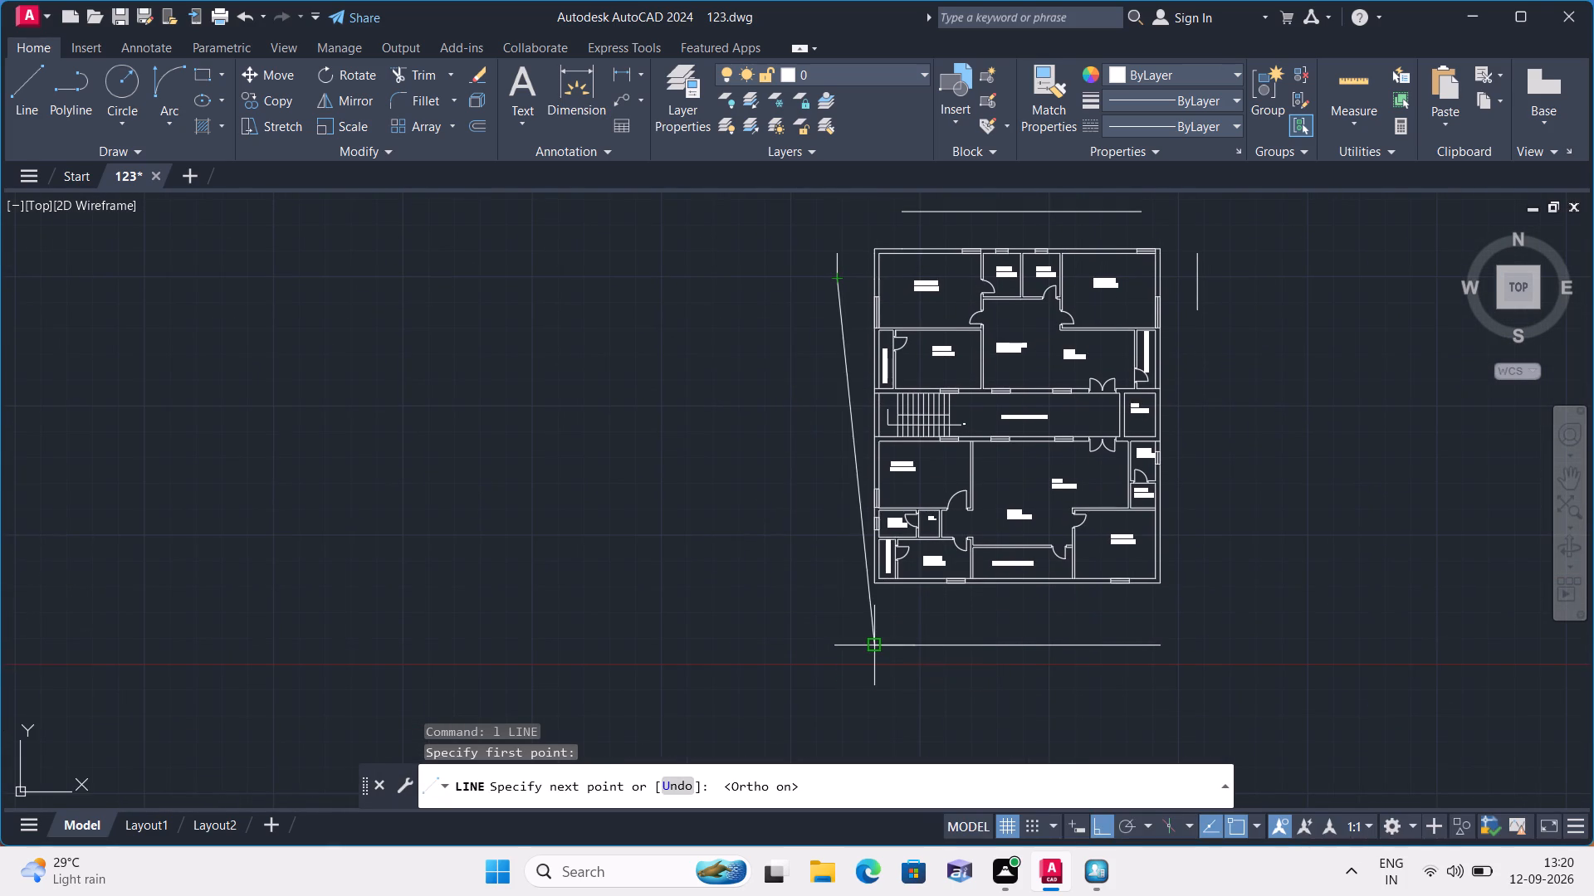
{"action": "left_click", "coordinate": [839, 646]}
{"action": "left_click", "coordinate": [879, 648]}
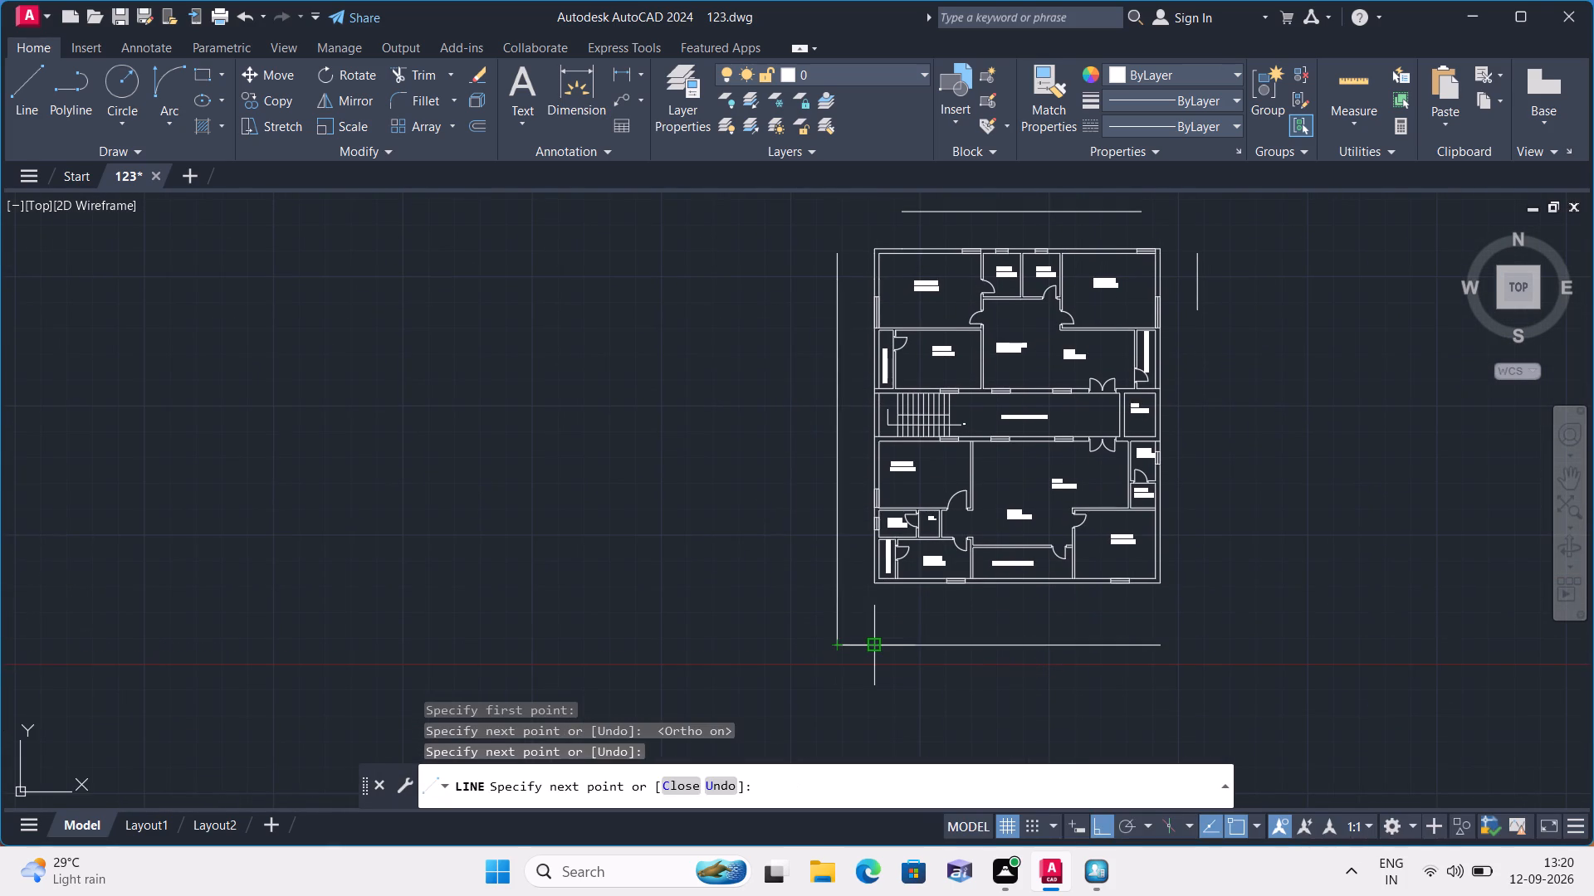
{"action": "key", "text": "space"}
Draw lines closing the lower-right boundary corner, from the right offset line down and across to the bottom offset line.
{"action": "key", "text": "space"}
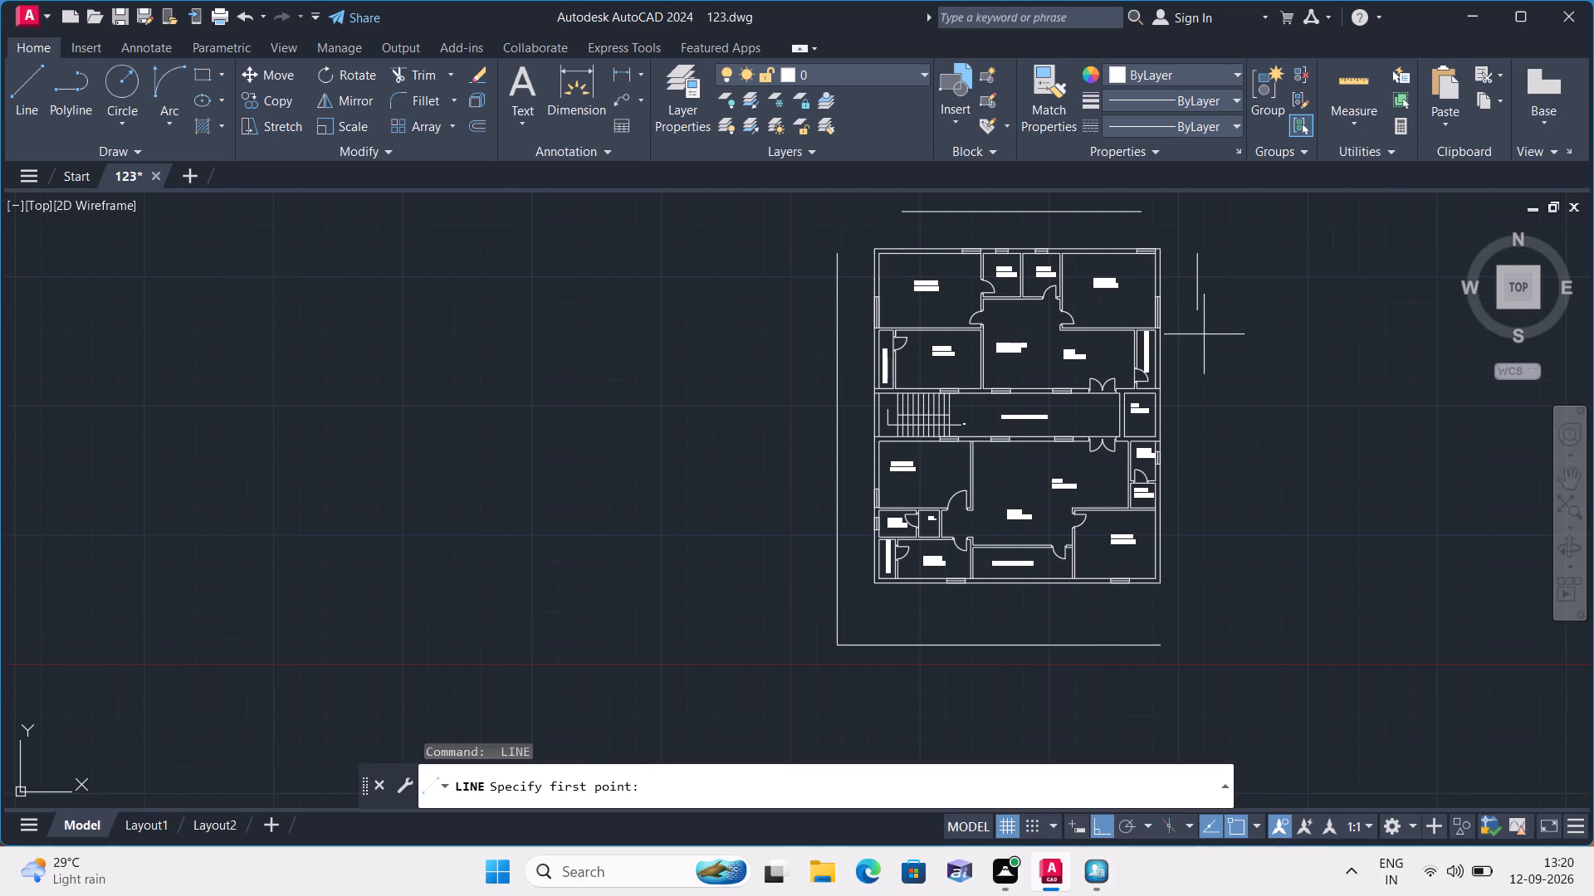
{"action": "left_click", "coordinate": [1196, 314]}
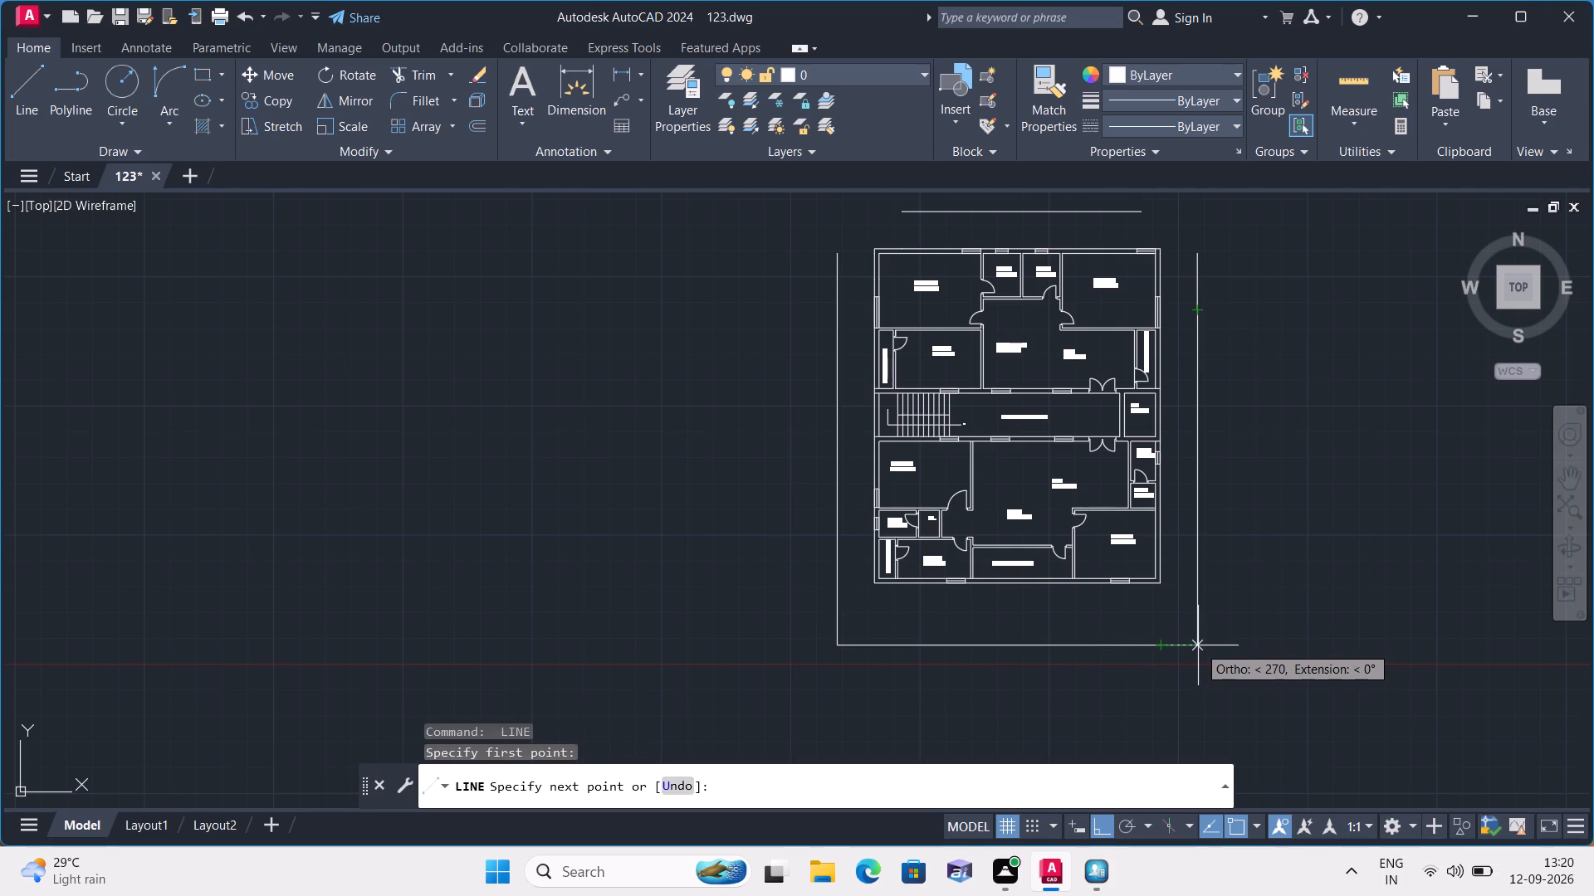
{"action": "left_click", "coordinate": [1198, 645]}
{"action": "left_click", "coordinate": [1168, 647]}
{"action": "key", "text": "space"}
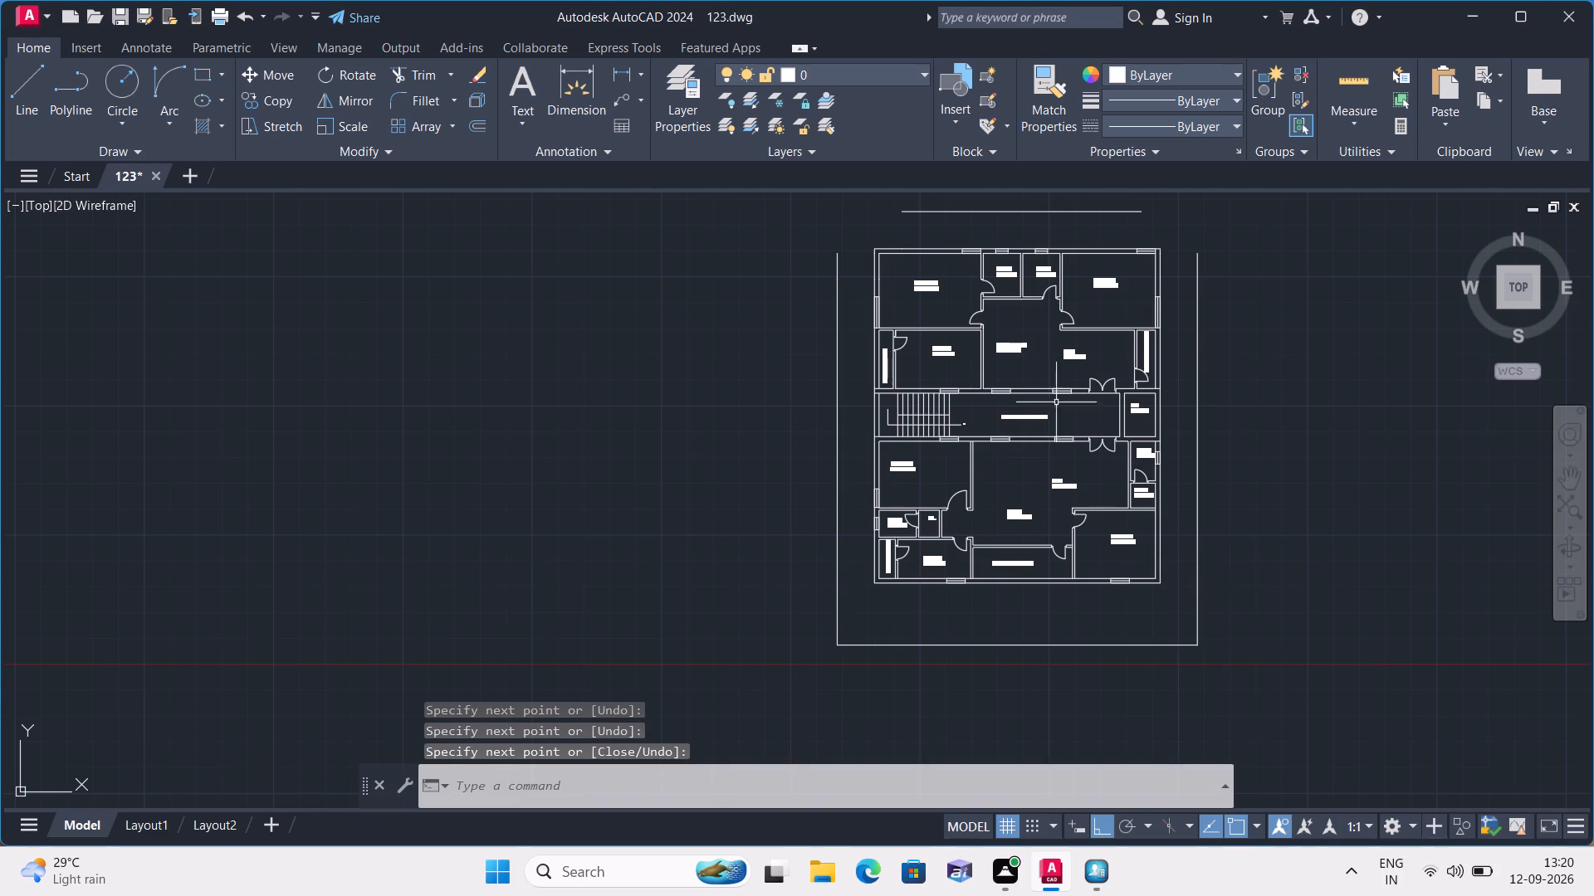
Close the upper-left boundary corner with lines extending the top offset line leftward and the left boundary line upward.
{"action": "scroll", "coordinate": [1022, 334], "scroll_direction": "down", "scroll_amount": 1}
{"action": "scroll", "coordinate": [951, 270], "scroll_direction": "up", "scroll_amount": 2}
{"action": "key", "text": "space"}
{"action": "left_click", "coordinate": [938, 240]}
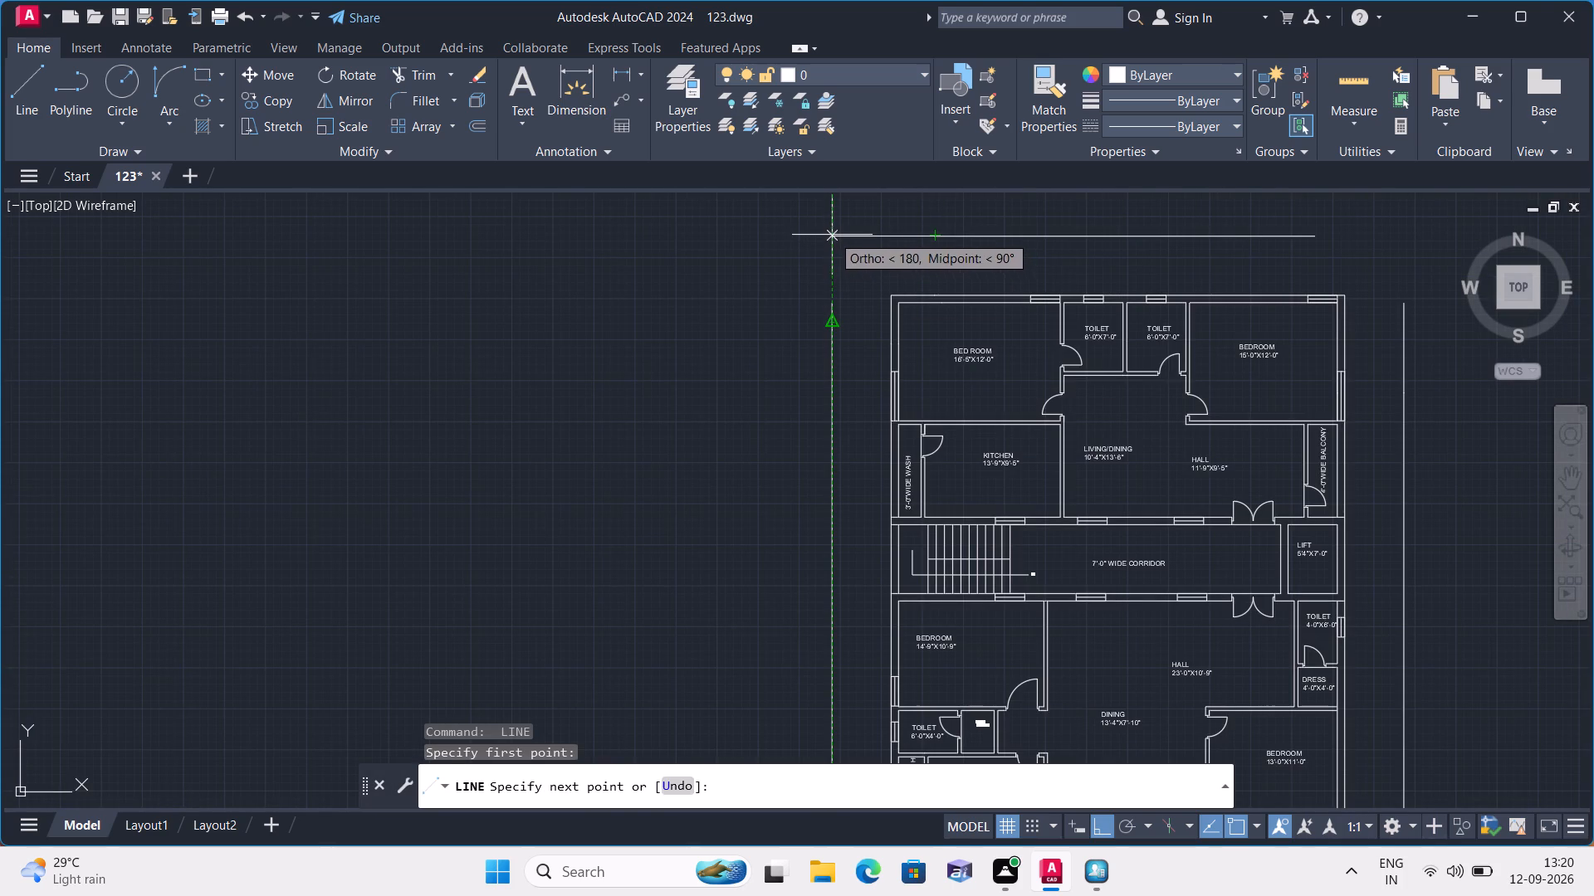
{"action": "left_click", "coordinate": [832, 235]}
{"action": "key", "text": "space"}
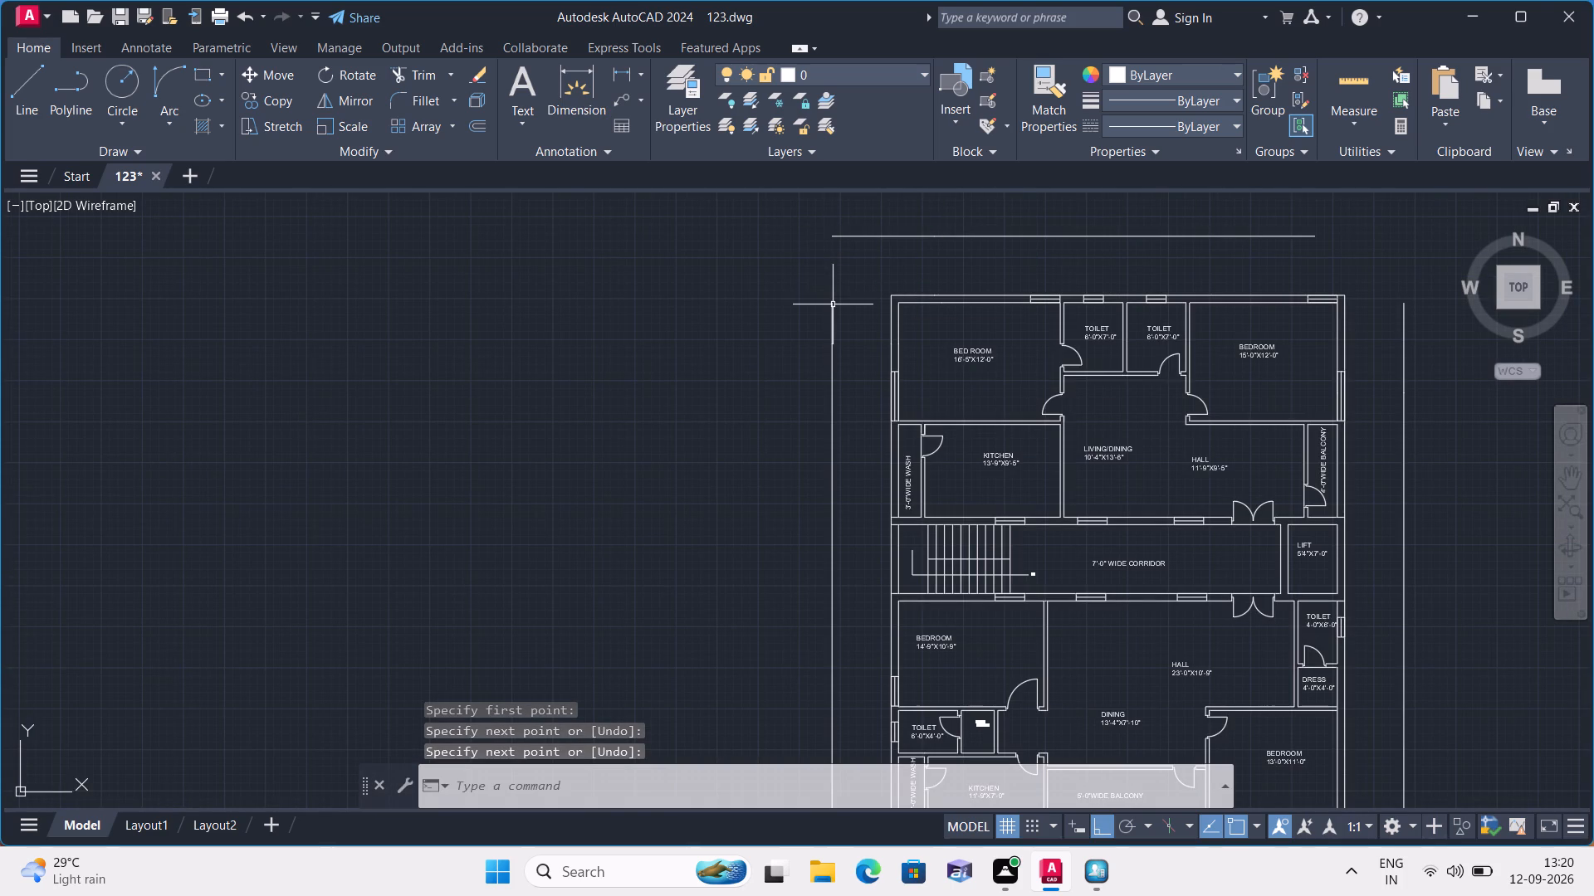
{"action": "key", "text": "space"}
{"action": "left_click_drag", "start_coordinate": [832, 305], "coordinate": [833, 296]}
{"action": "left_click", "coordinate": [834, 232]}
{"action": "key", "text": "space"}
Close the upper-right boundary corner with lines from the right boundary line up and across to the top offset line.
{"action": "key", "text": "space"}
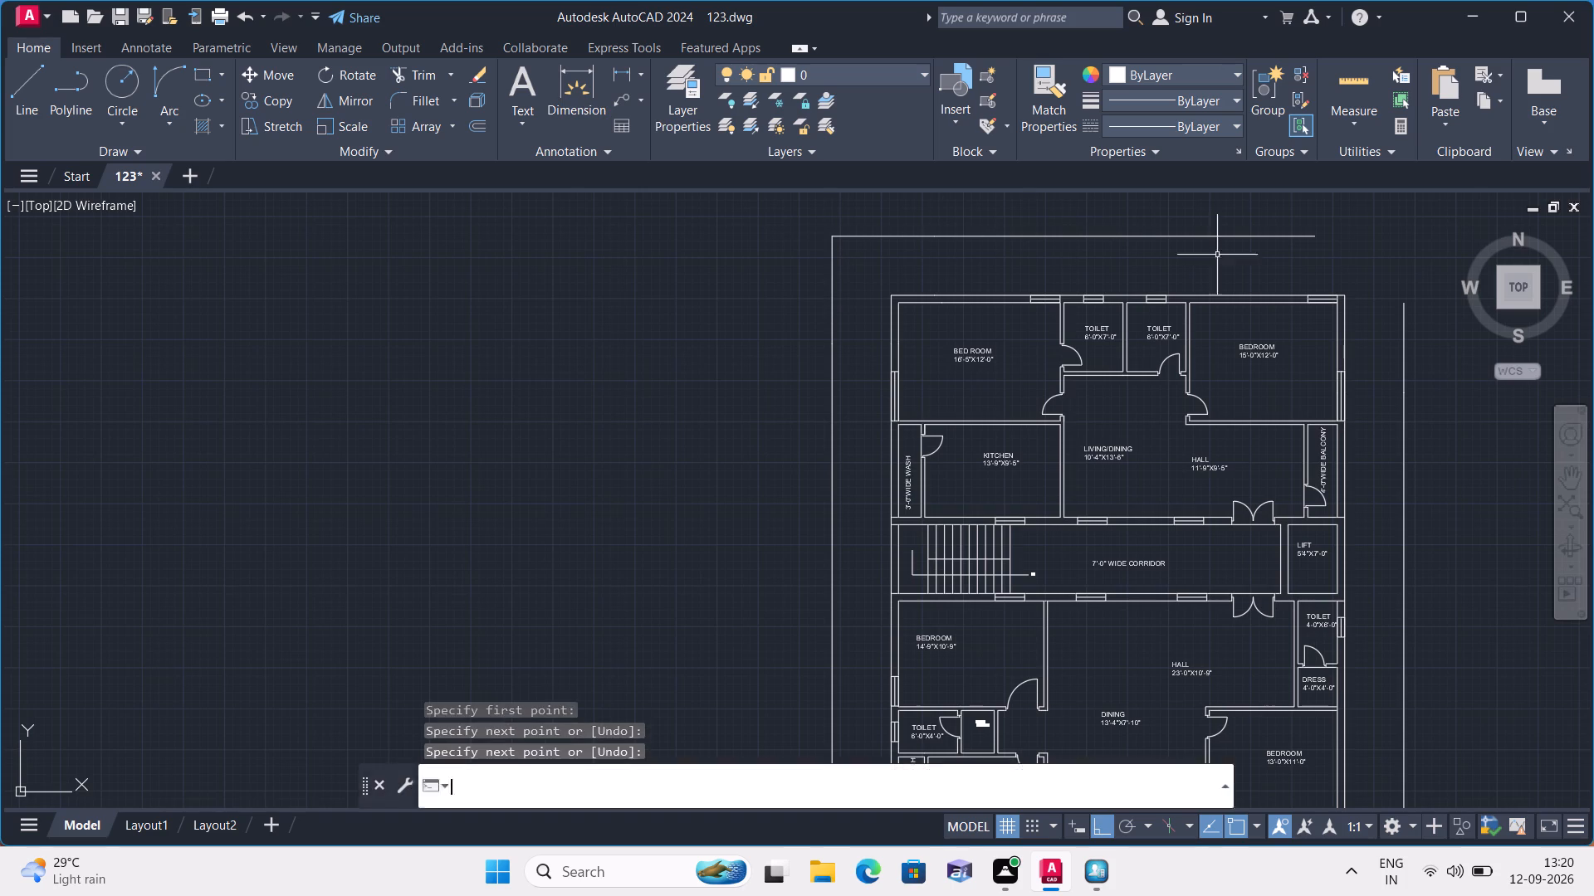
{"action": "left_click", "coordinate": [1402, 306]}
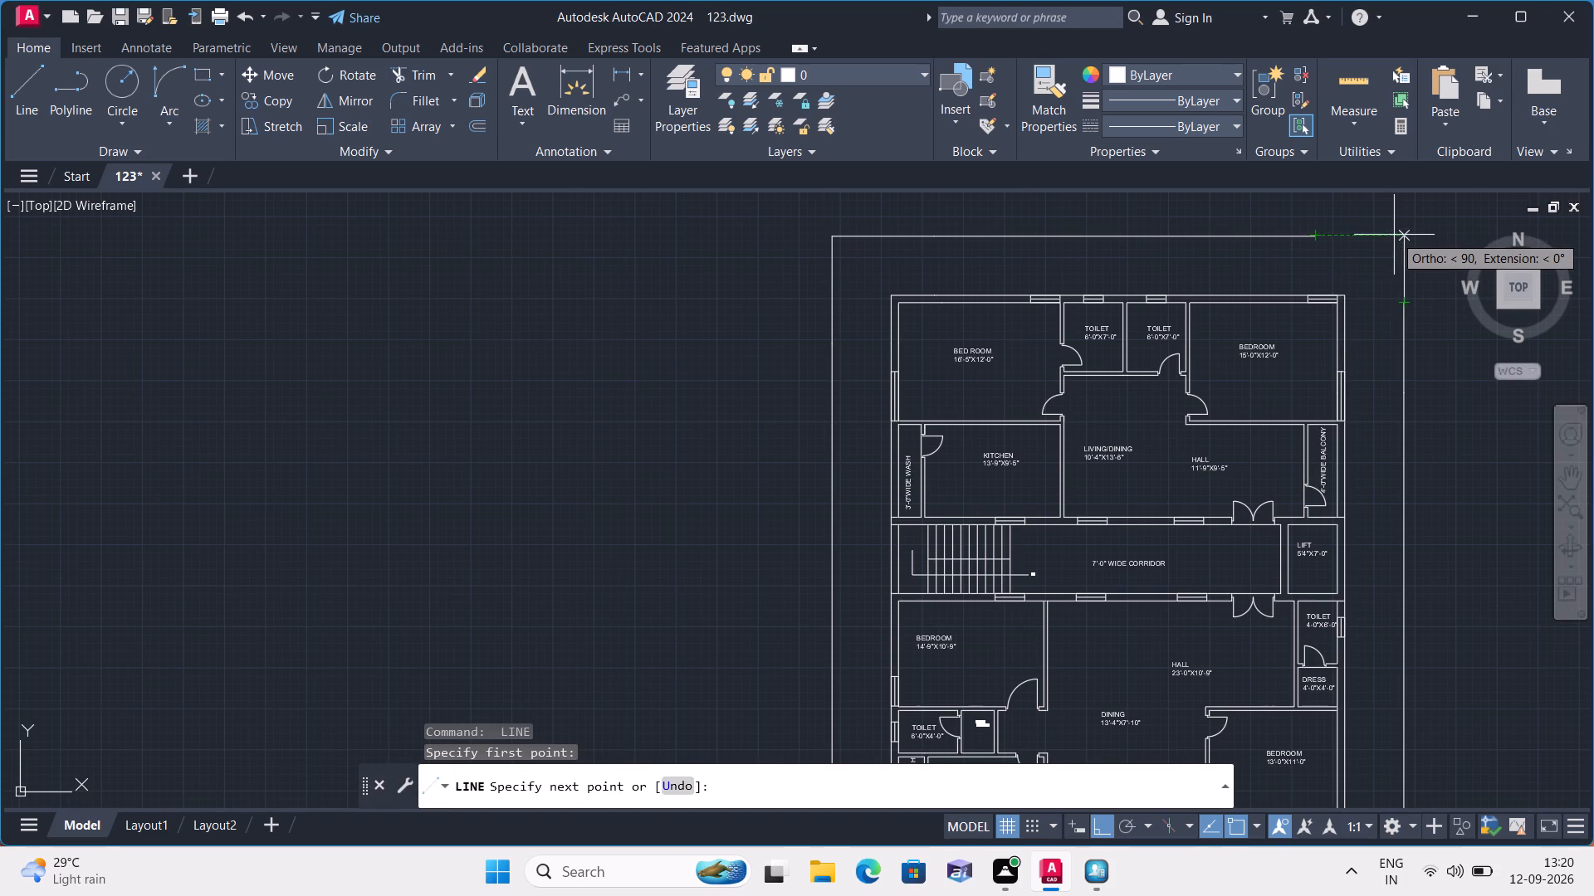
{"action": "left_click", "coordinate": [1404, 235]}
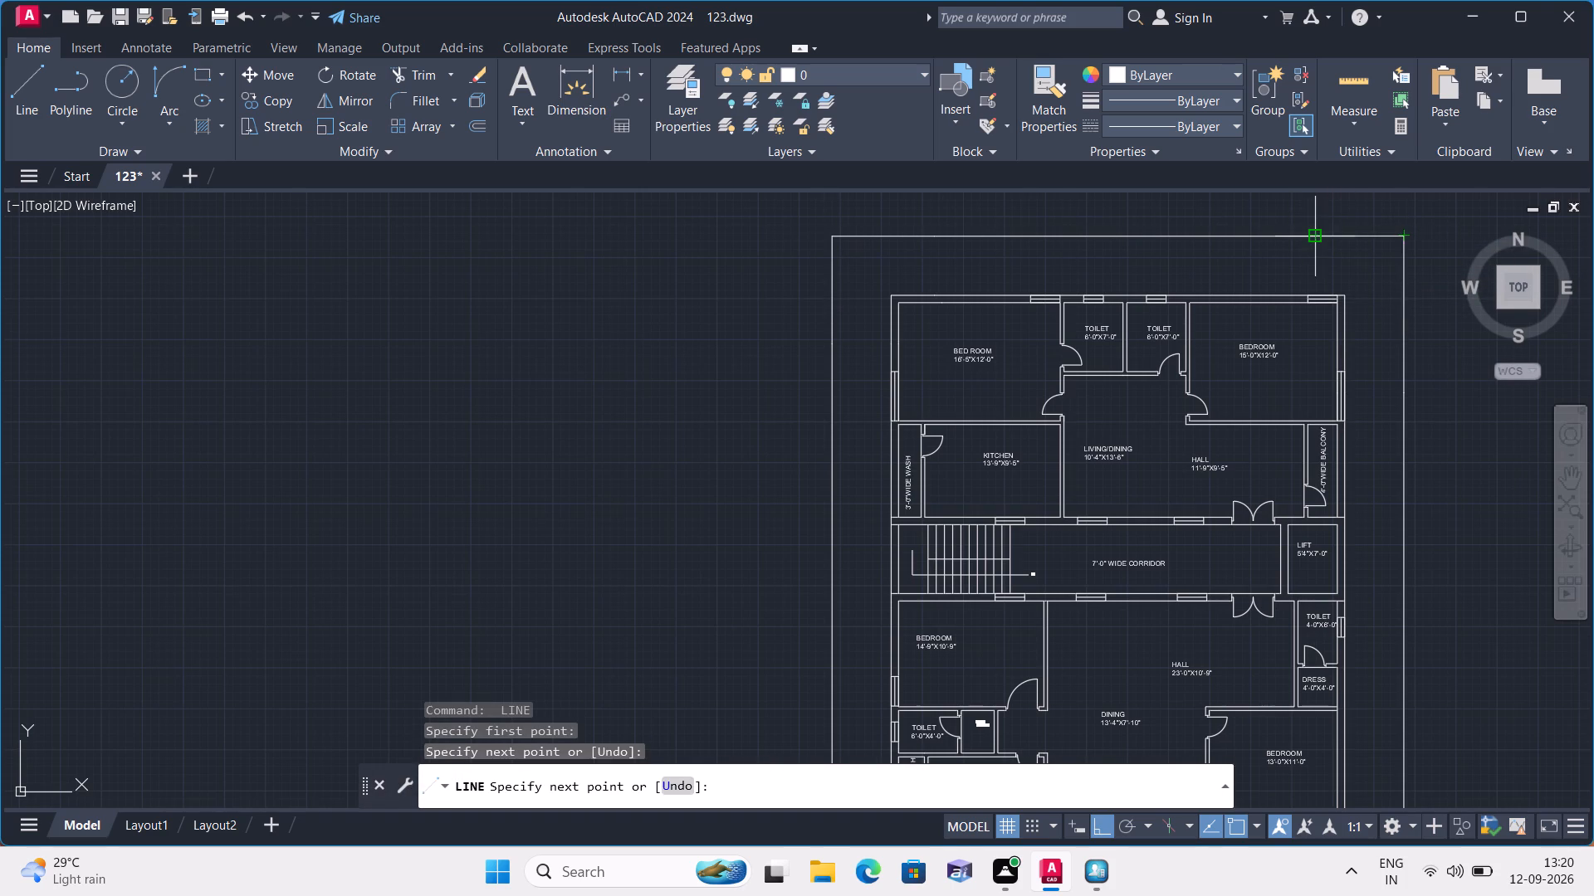
{"action": "left_click", "coordinate": [1312, 236]}
{"action": "key", "text": "space"}
Add a linear dimension across the full top side of the outer boundary, placed above it.
{"action": "scroll", "coordinate": [1287, 245], "scroll_direction": "down", "scroll_amount": 1}
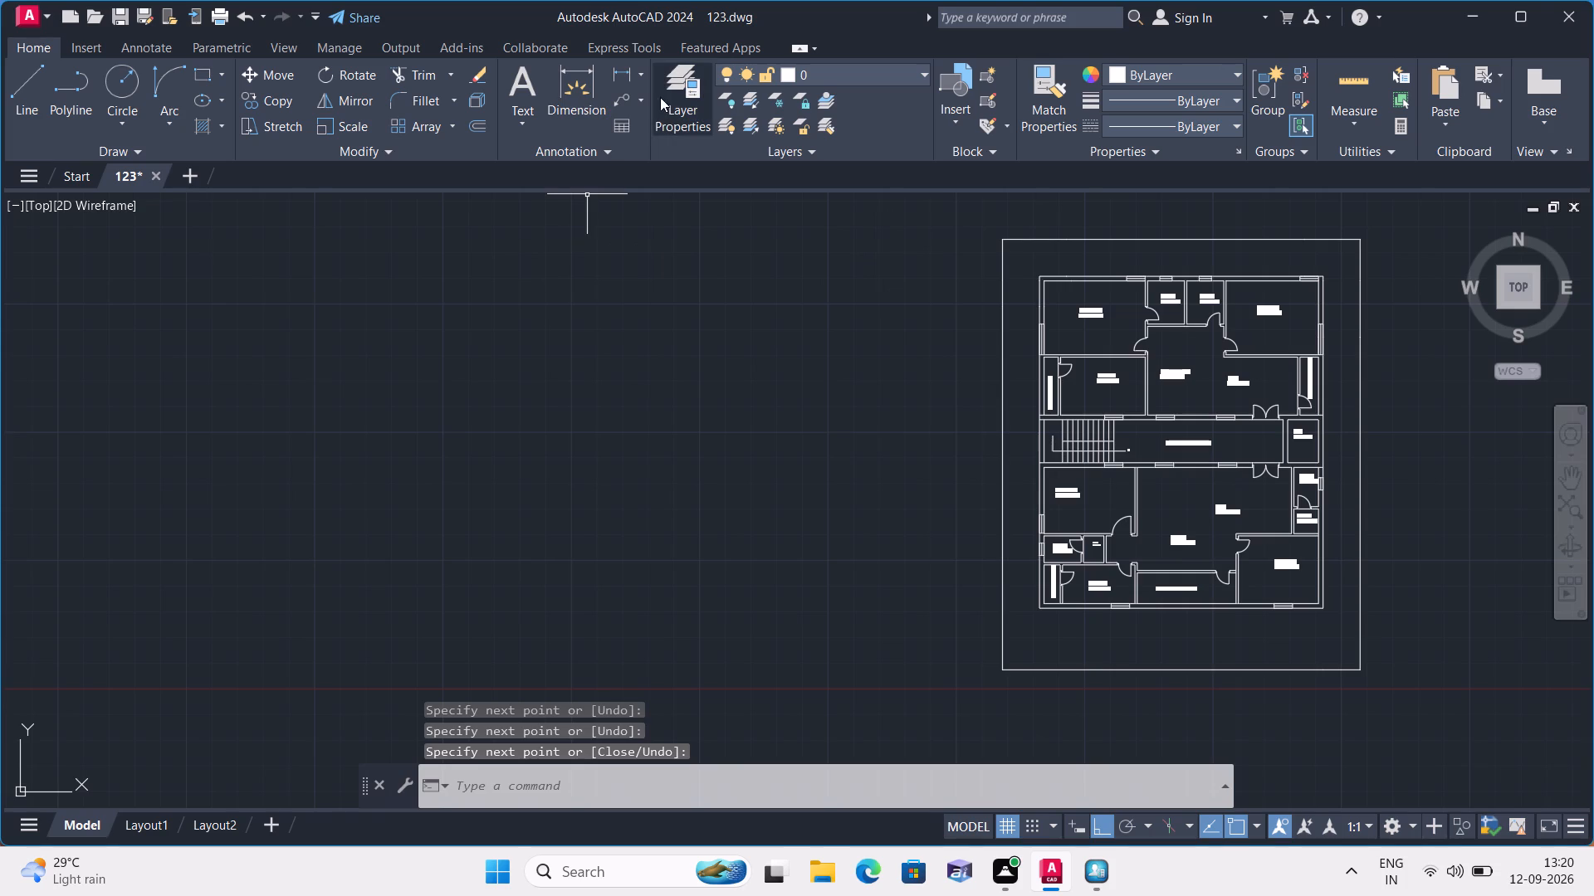
{"action": "left_click", "coordinate": [637, 67]}
{"action": "left_click", "coordinate": [678, 114]}
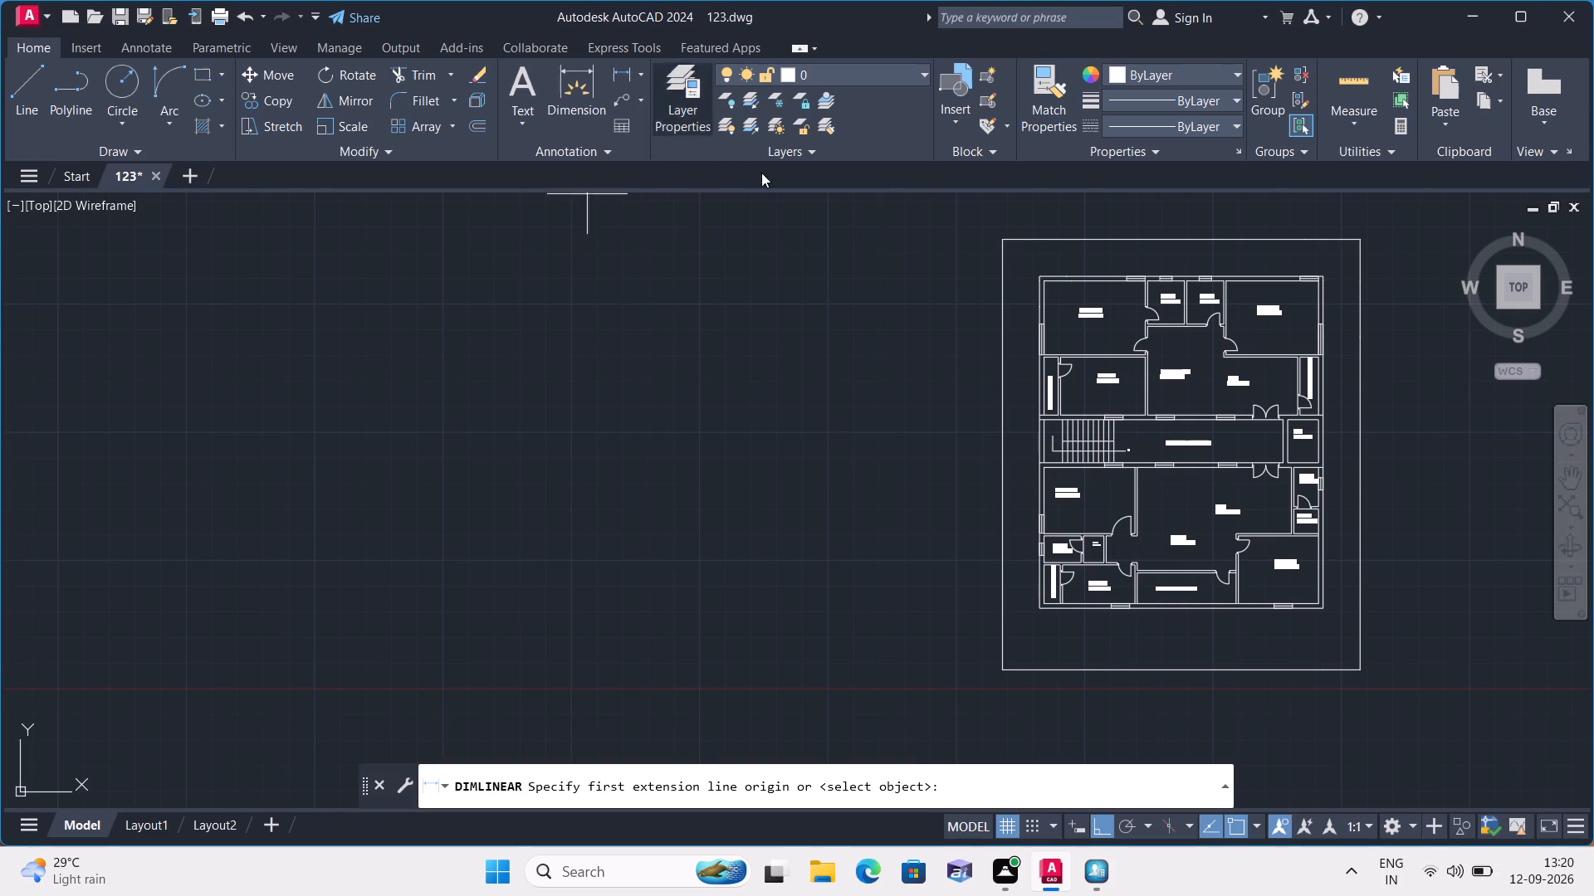
{"action": "scroll", "coordinate": [1054, 264], "scroll_direction": "up", "scroll_amount": 2}
{"action": "scroll", "coordinate": [1086, 273], "scroll_direction": "down", "scroll_amount": 1}
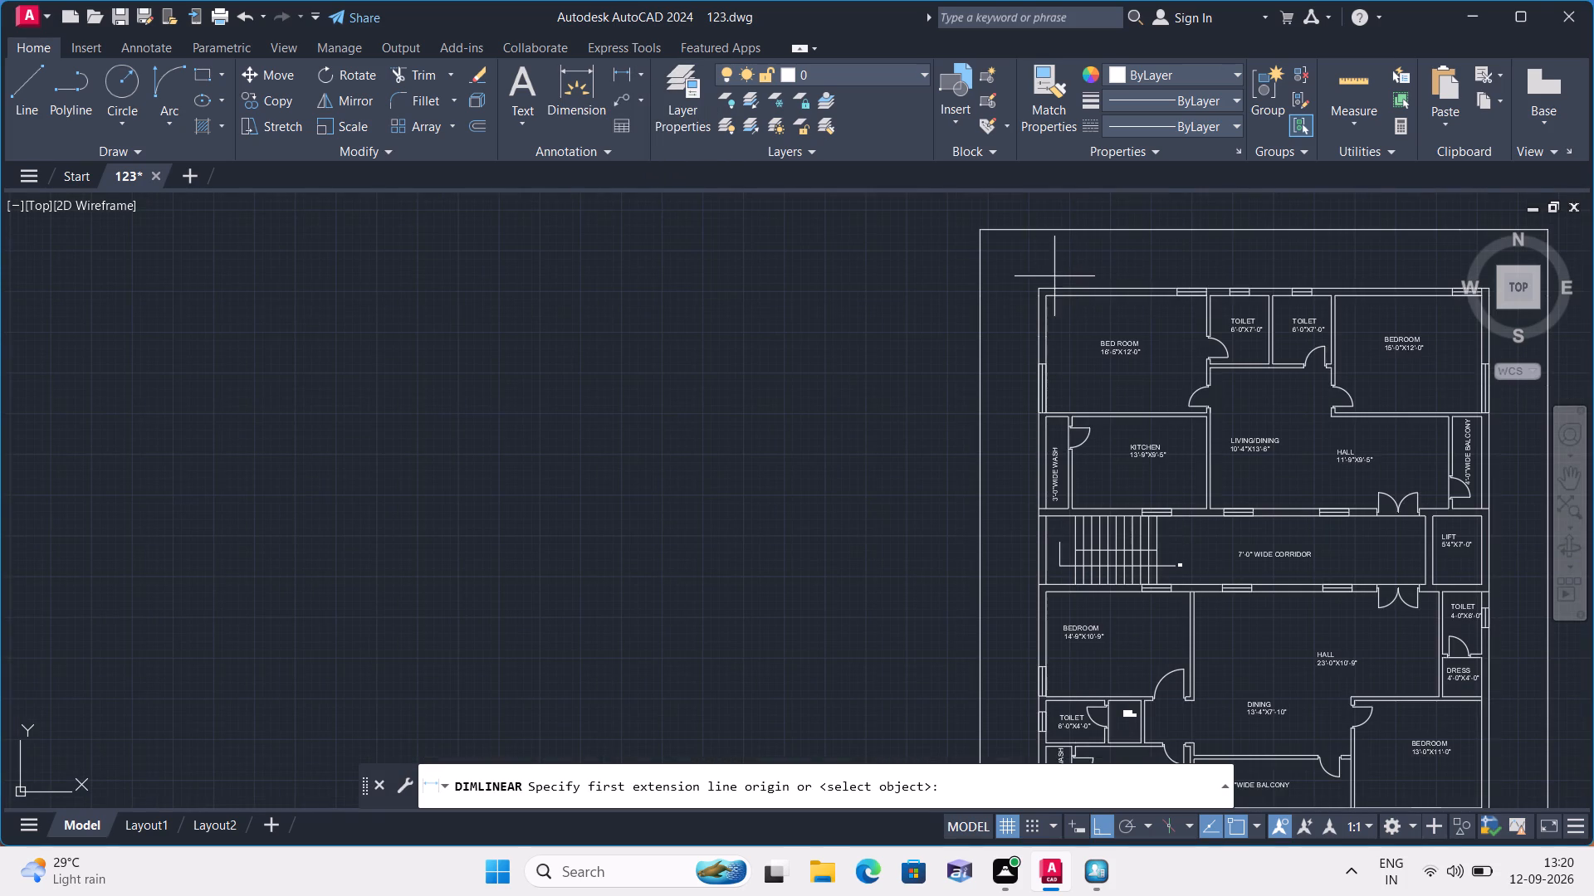
{"action": "left_click", "coordinate": [981, 226]}
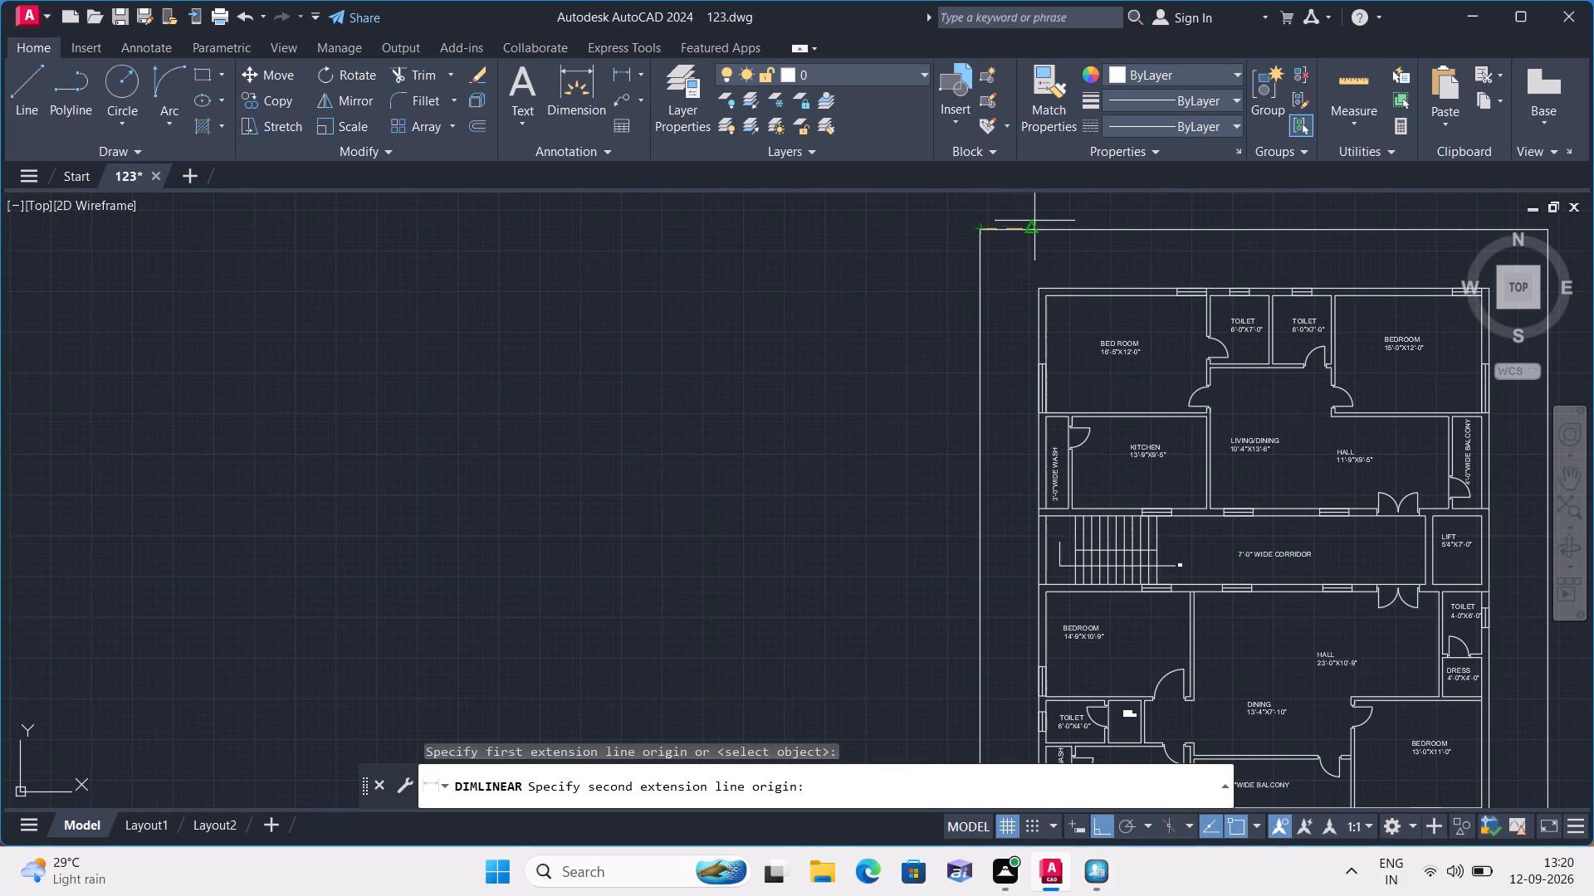
{"action": "scroll", "coordinate": [1040, 223], "scroll_direction": "down", "scroll_amount": 1}
{"action": "middle_click_drag", "start_coordinate": [1040, 228], "coordinate": [976, 262]}
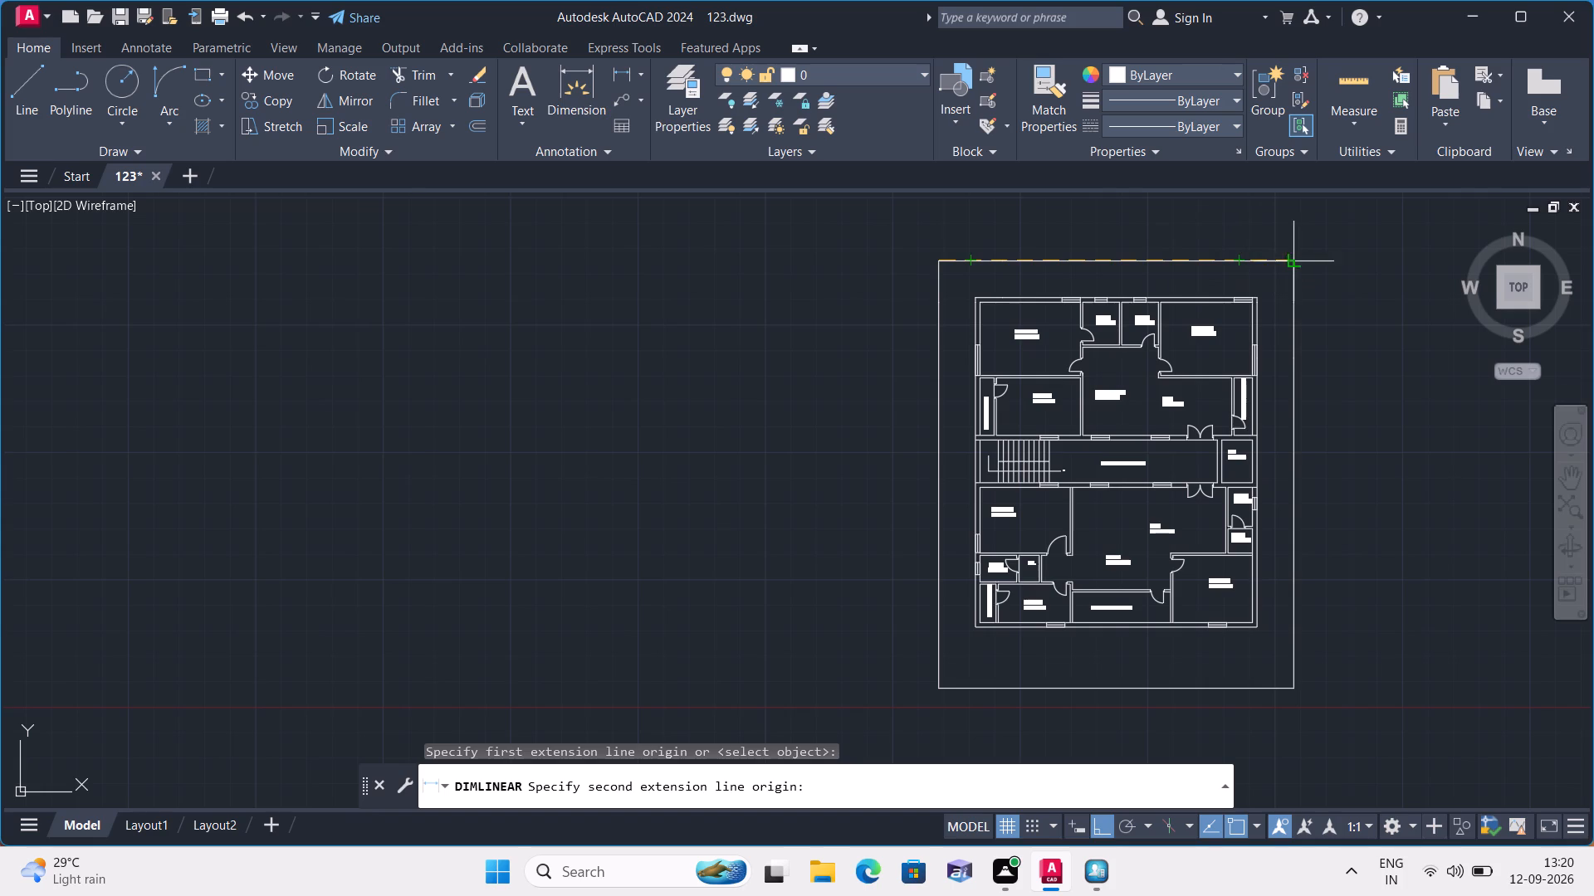
{"action": "left_click", "coordinate": [1299, 260]}
{"action": "left_click", "coordinate": [1251, 222]}
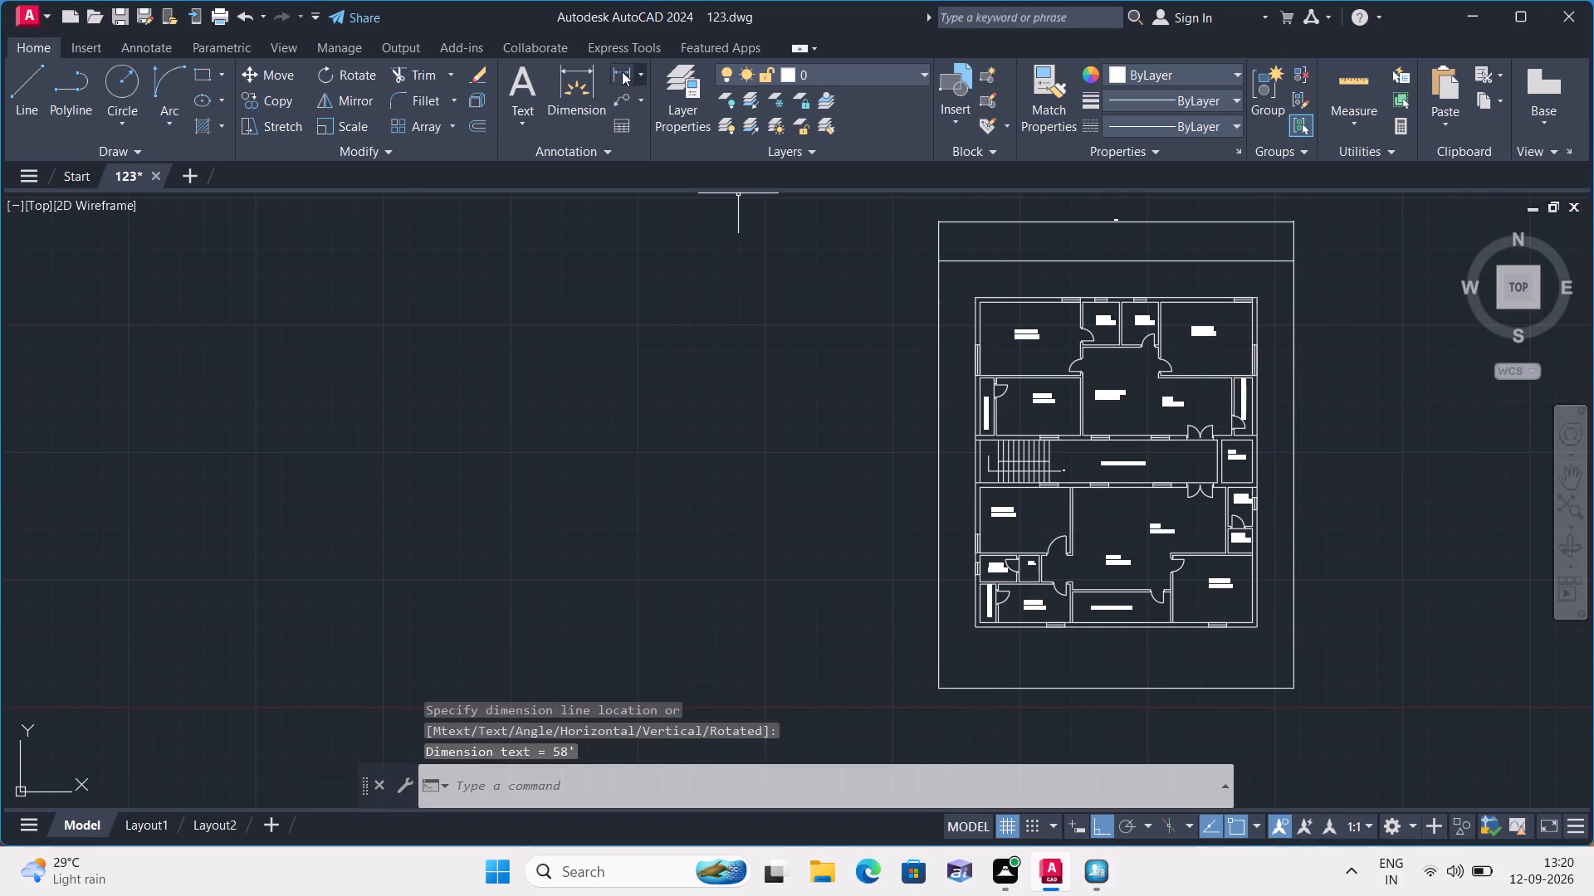
Add a linear dimension along the left boundary line, from the inner top offset line to the bottom corner, placed outside the plot.
{"action": "left_click", "coordinate": [641, 72]}
{"action": "left_click", "coordinate": [666, 106]}
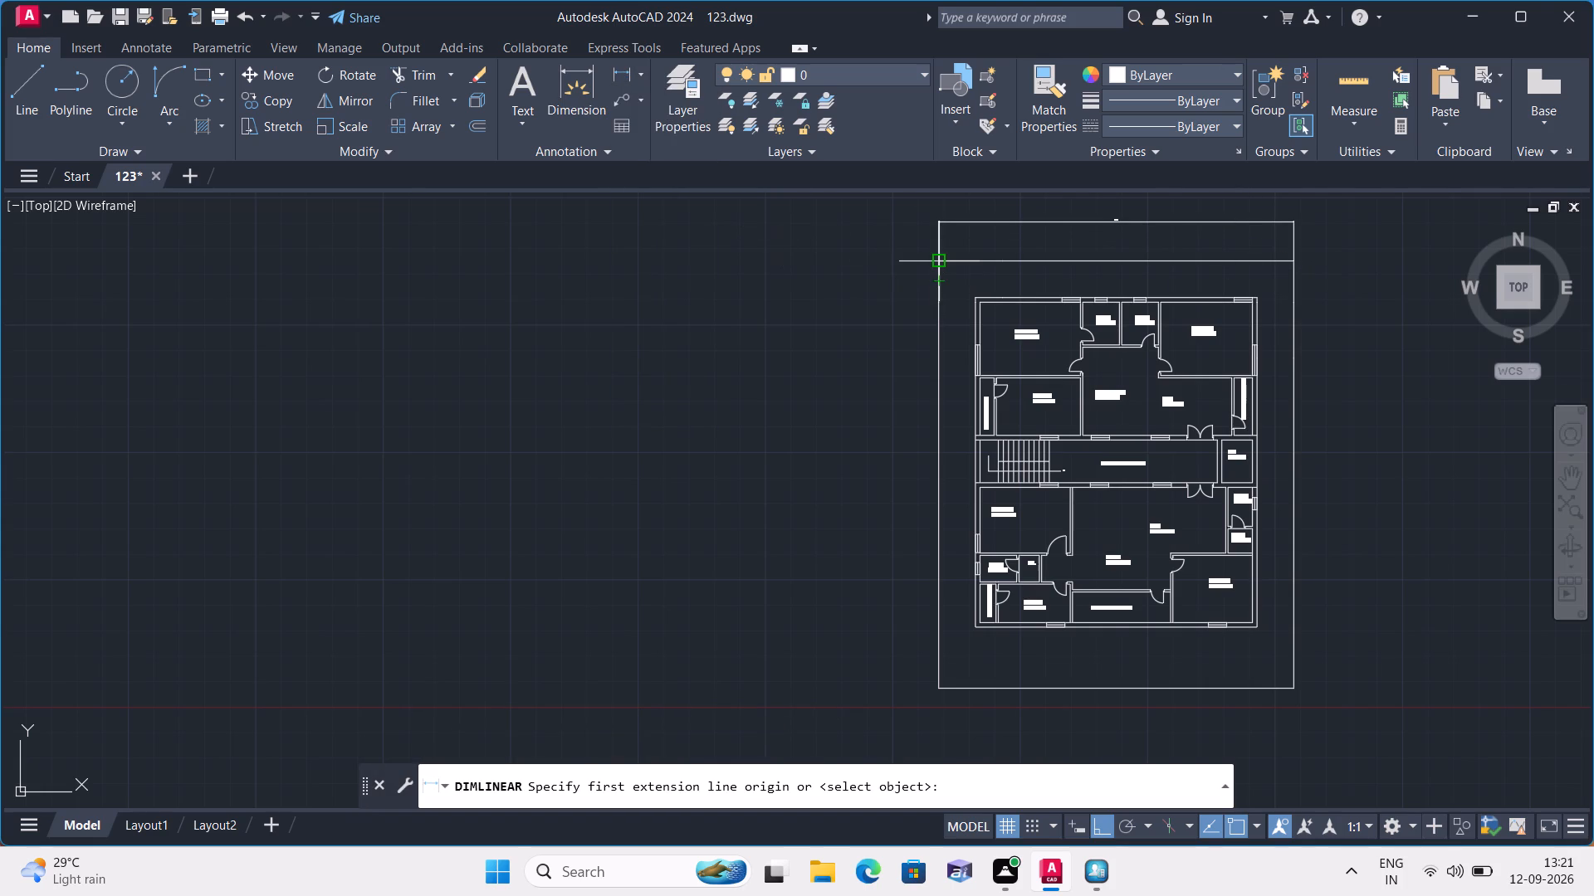
{"action": "left_click", "coordinate": [941, 259]}
{"action": "left_click", "coordinate": [936, 691]}
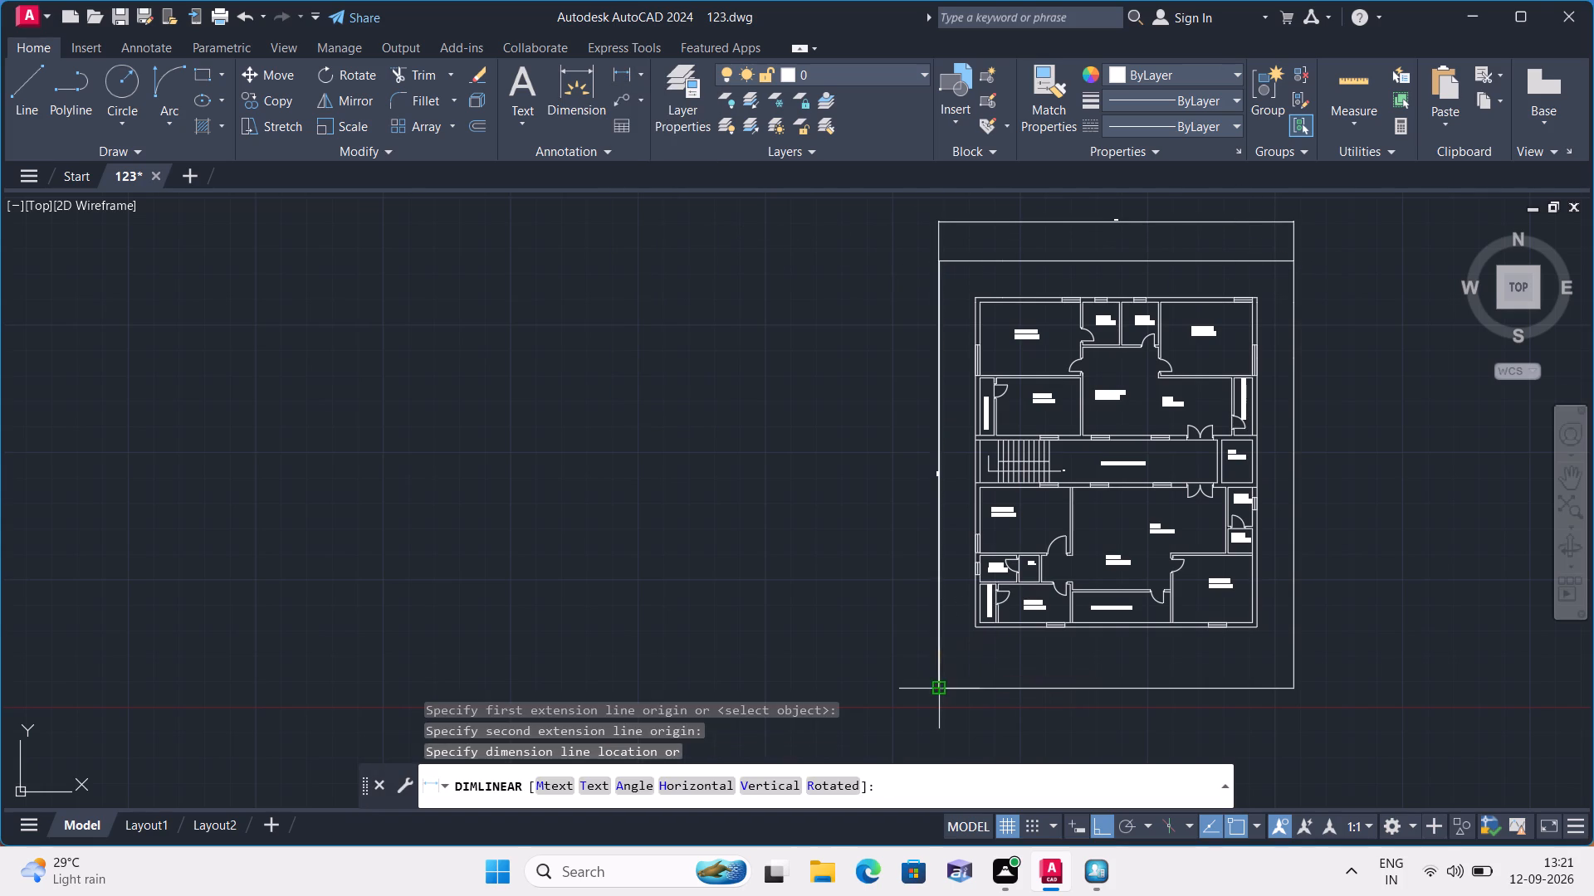
{"action": "left_click", "coordinate": [898, 667]}
Override the text of the dimension above the plot's top boundary with 56'-0".
{"action": "scroll", "coordinate": [870, 500], "scroll_direction": "up", "scroll_amount": 3}
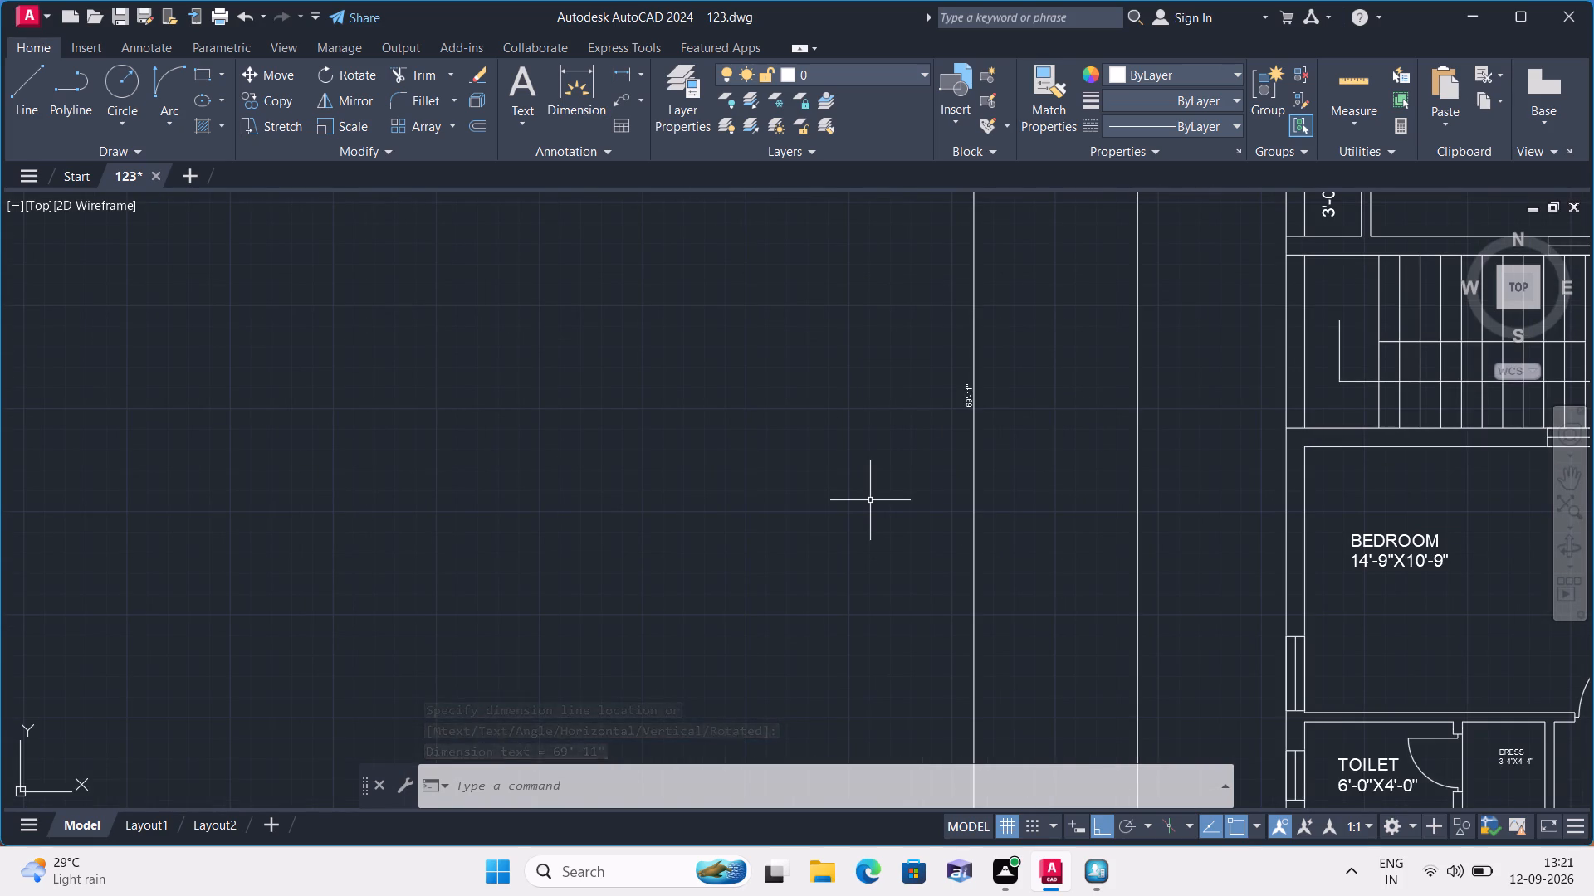
{"action": "scroll", "coordinate": [936, 368], "scroll_direction": "up", "scroll_amount": 4}
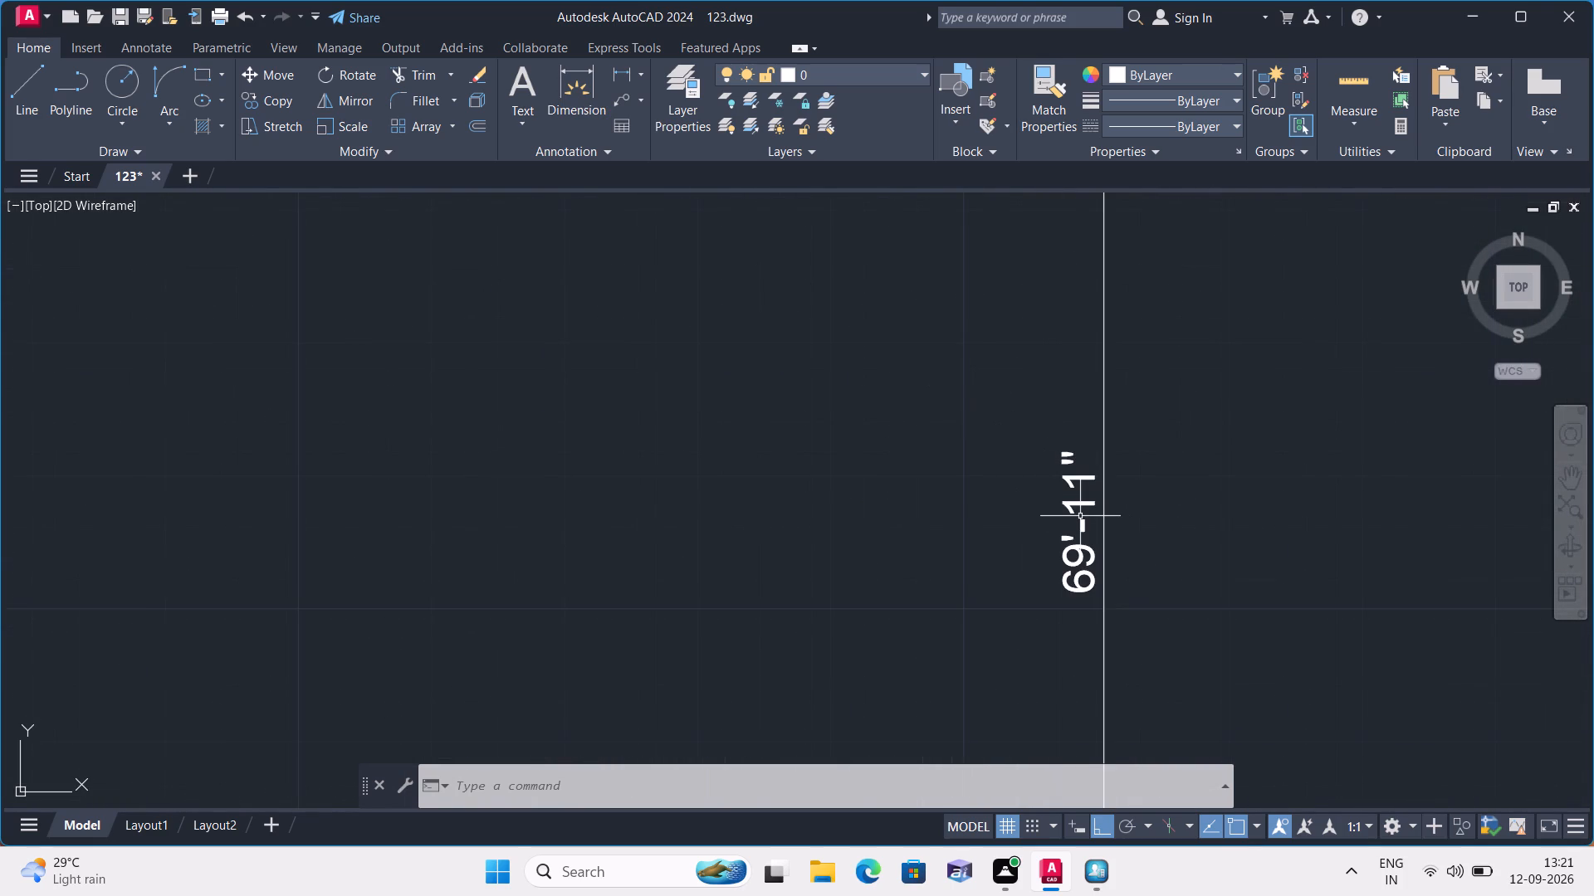
{"action": "scroll", "coordinate": [1080, 516], "scroll_direction": "down", "scroll_amount": 2}
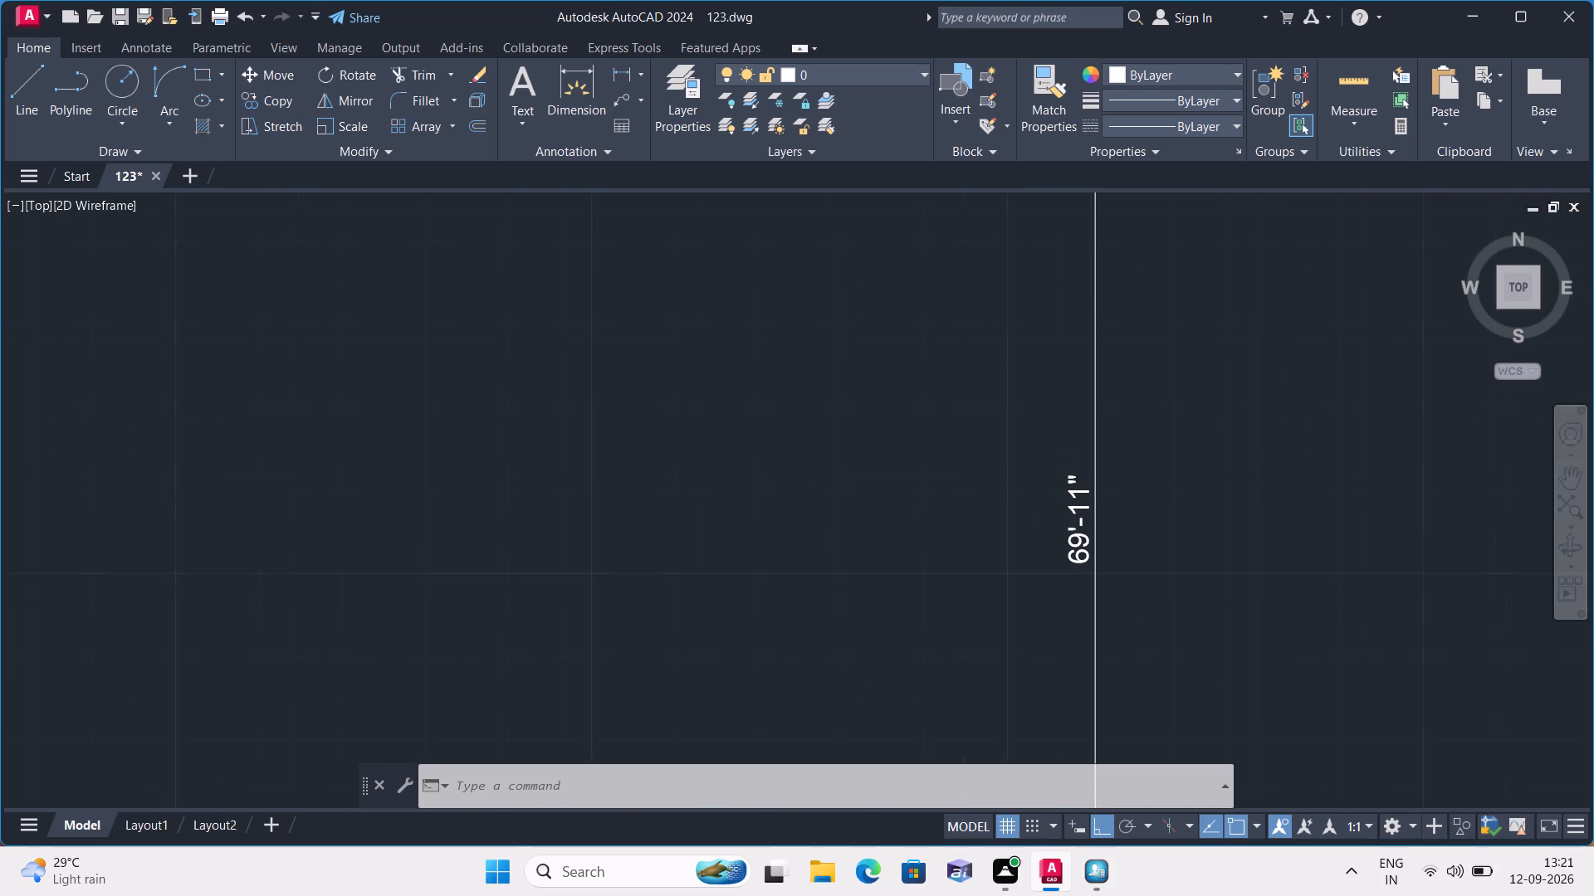
{"action": "scroll", "coordinate": [1080, 516], "scroll_direction": "down", "scroll_amount": 1}
{"action": "middle_click_drag", "start_coordinate": [1037, 392], "coordinate": [418, 608]}
{"action": "scroll", "coordinate": [1037, 392], "scroll_direction": "down", "scroll_amount": 4}
{"action": "scroll", "coordinate": [636, 411], "scroll_direction": "up", "scroll_amount": 2}
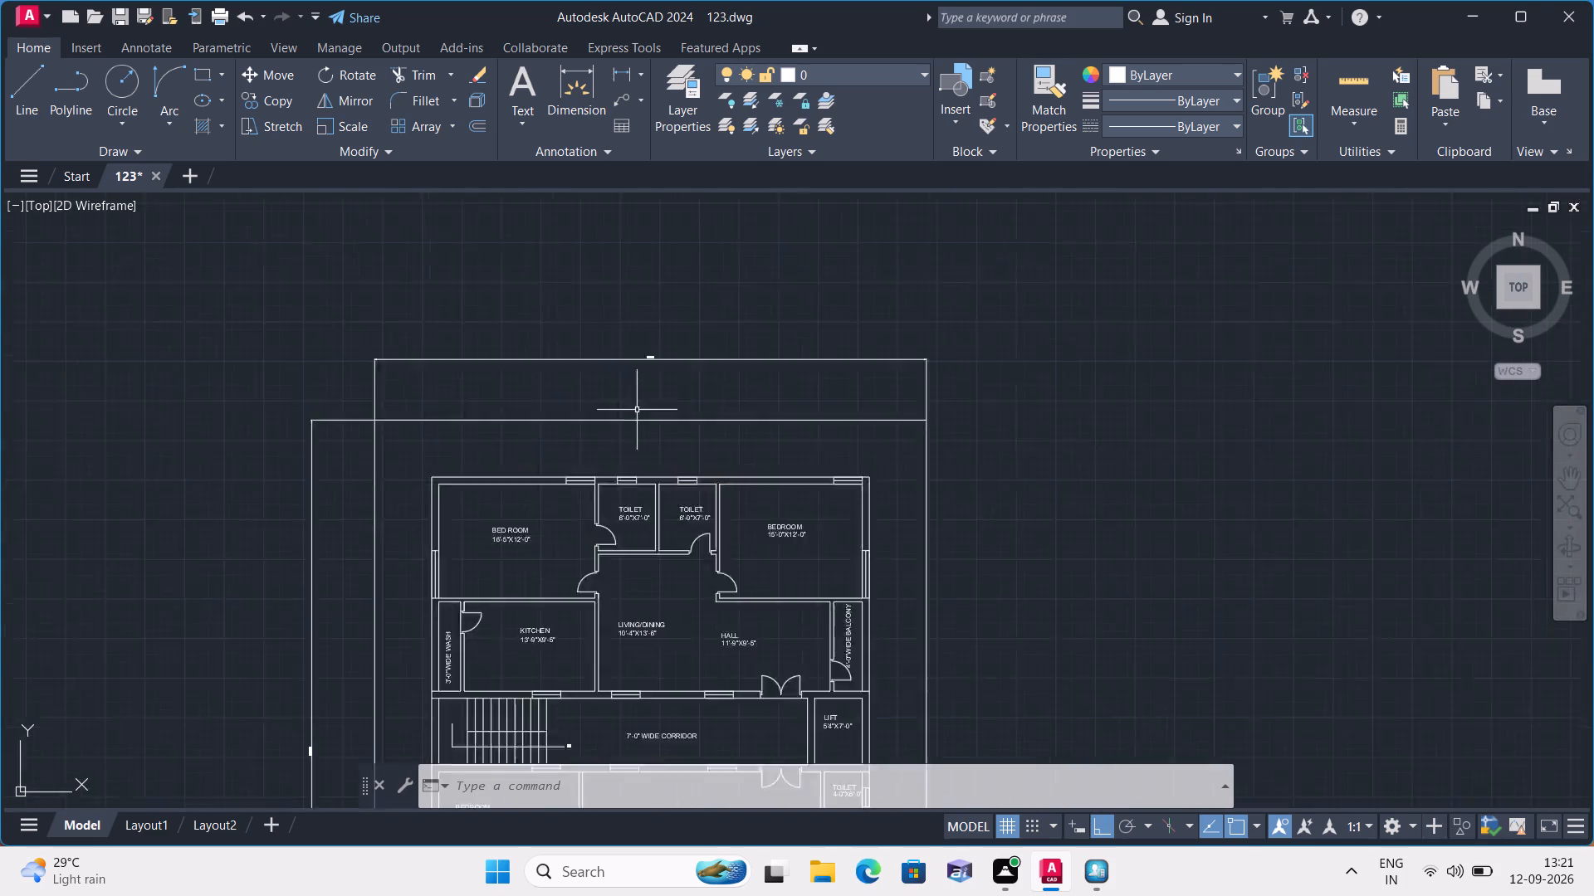
{"action": "scroll", "coordinate": [637, 409], "scroll_direction": "up", "scroll_amount": 3}
{"action": "scroll", "coordinate": [646, 389], "scroll_direction": "down", "scroll_amount": 2}
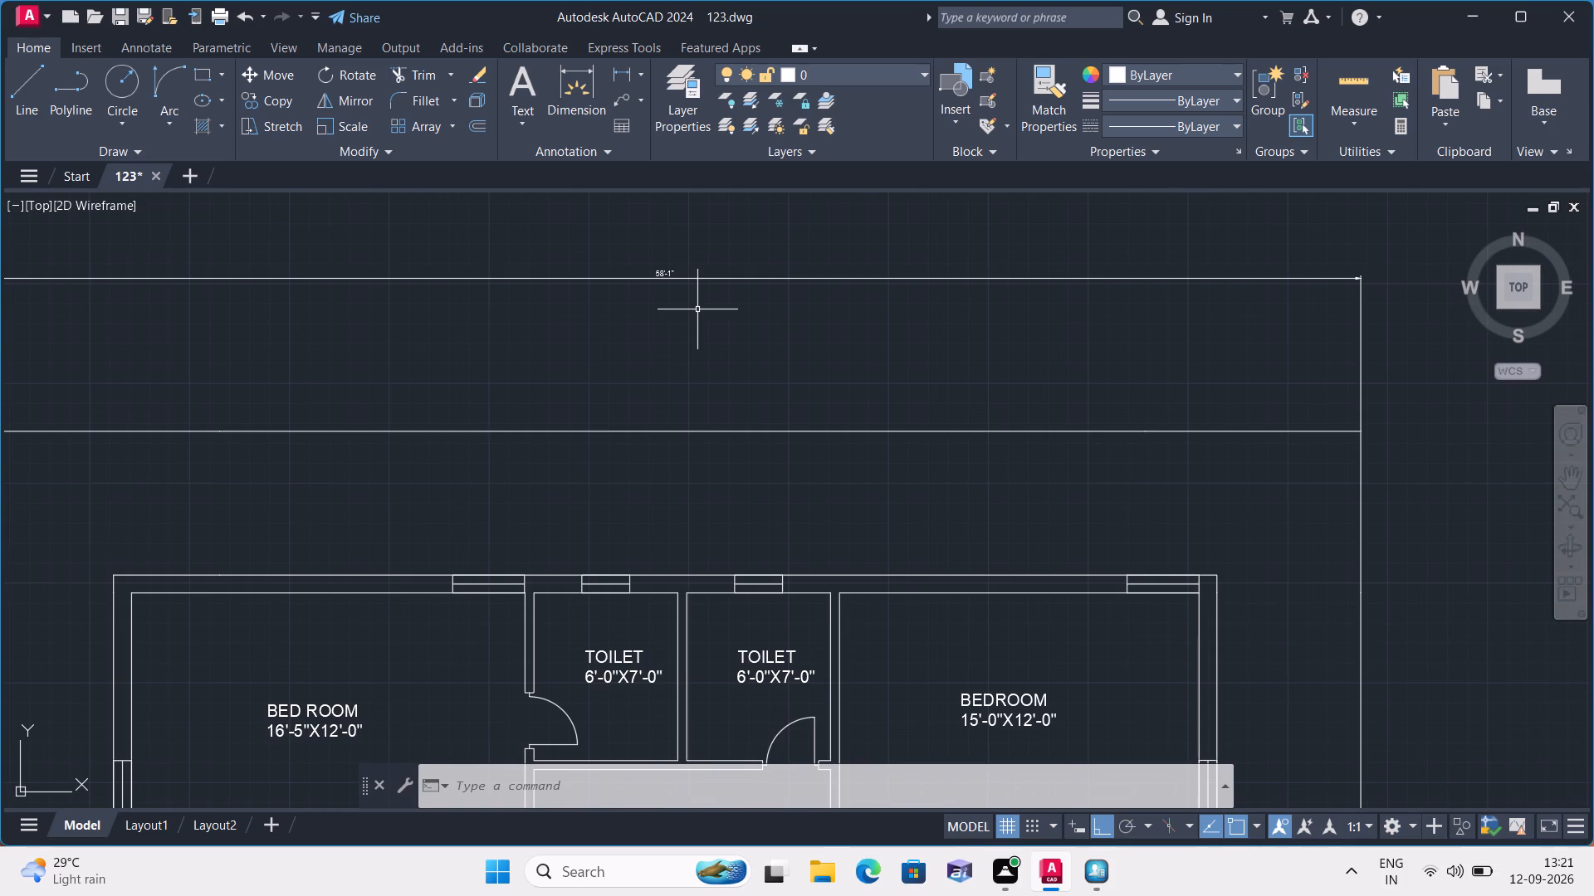
{"action": "scroll", "coordinate": [697, 309], "scroll_direction": "down", "scroll_amount": 1}
{"action": "middle_click_drag", "start_coordinate": [712, 328], "coordinate": [769, 387]}
{"action": "scroll", "coordinate": [770, 389], "scroll_direction": "down", "scroll_amount": 1}
{"action": "middle_click_drag", "start_coordinate": [769, 387], "coordinate": [776, 393]}
{"action": "scroll", "coordinate": [719, 347], "scroll_direction": "up", "scroll_amount": 6}
{"action": "triple_click", "coordinate": [895, 551]}
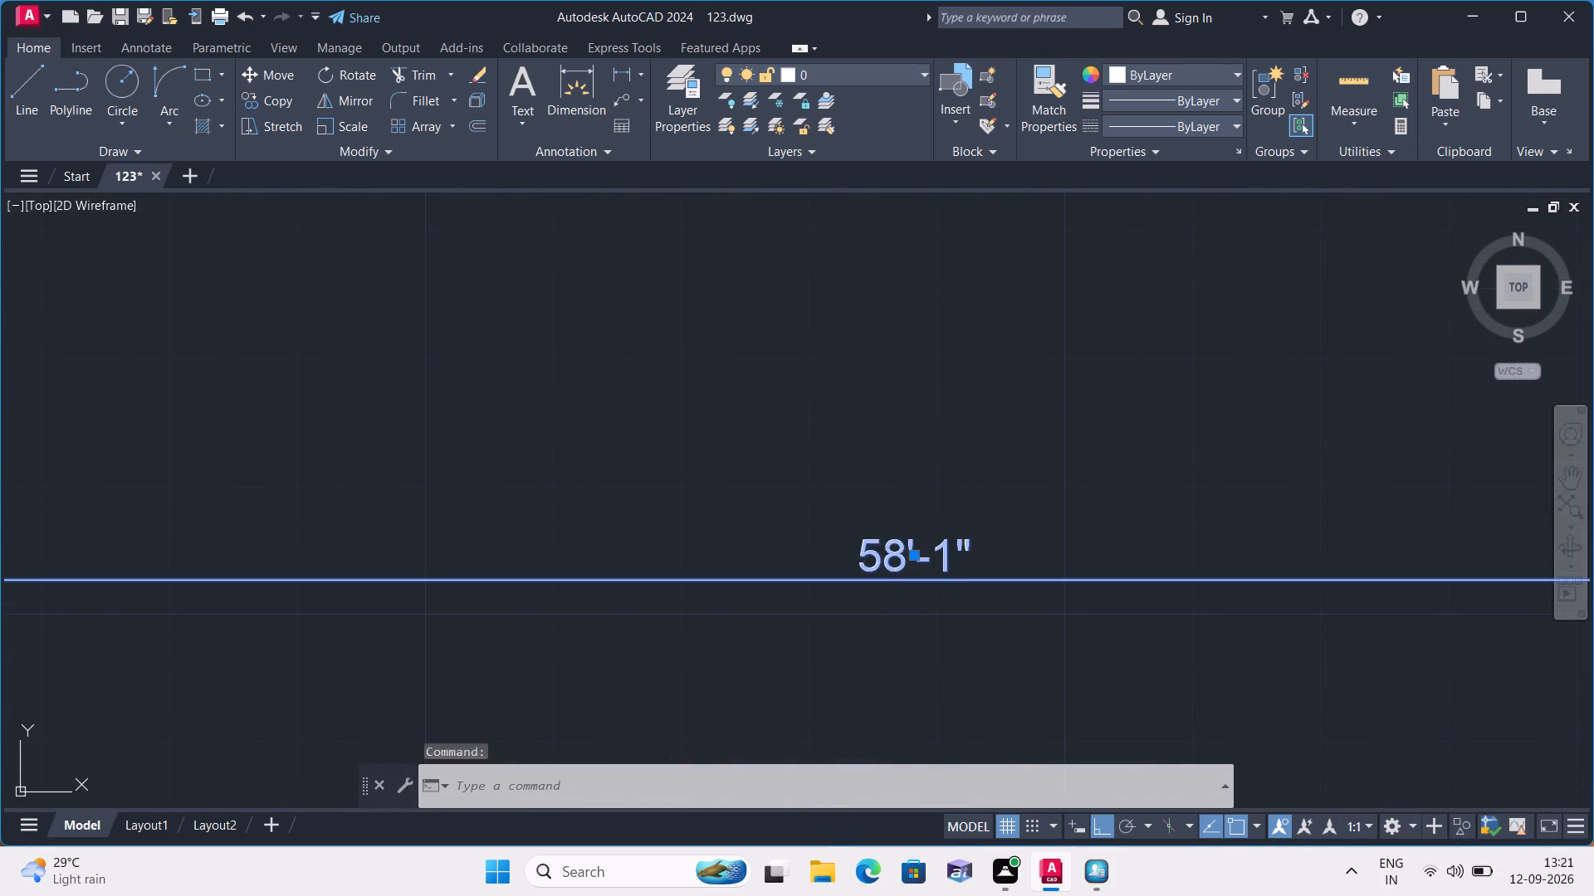
{"action": "key", "text": "BackSpace"}
{"action": "type", "text": "56'"}
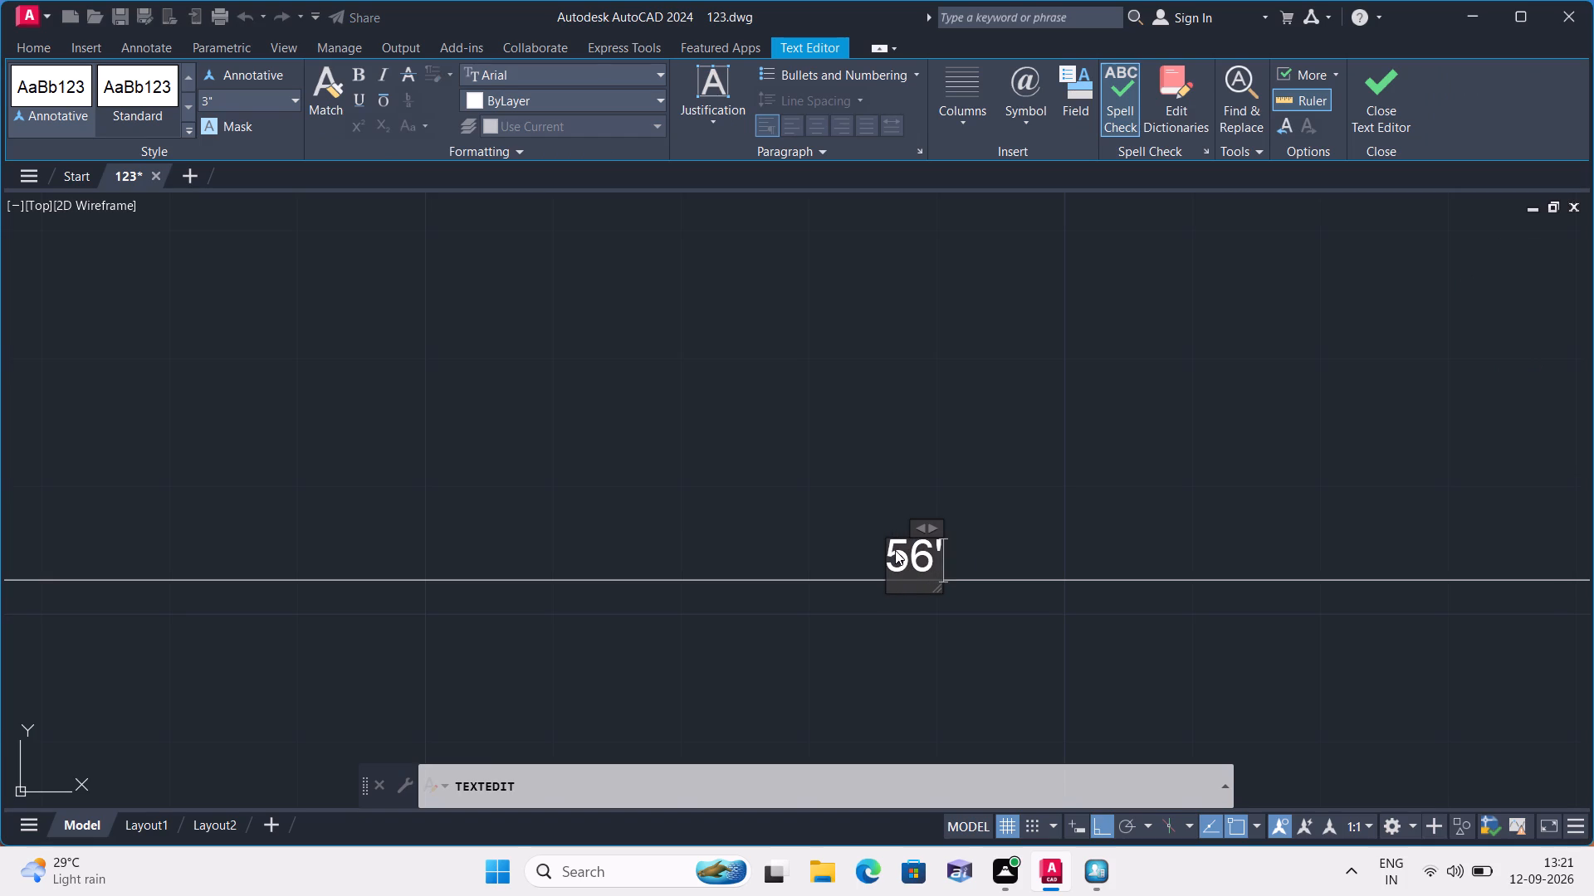
{"action": "type", "text": "-0'"}
{"action": "left_click", "coordinate": [839, 487]}
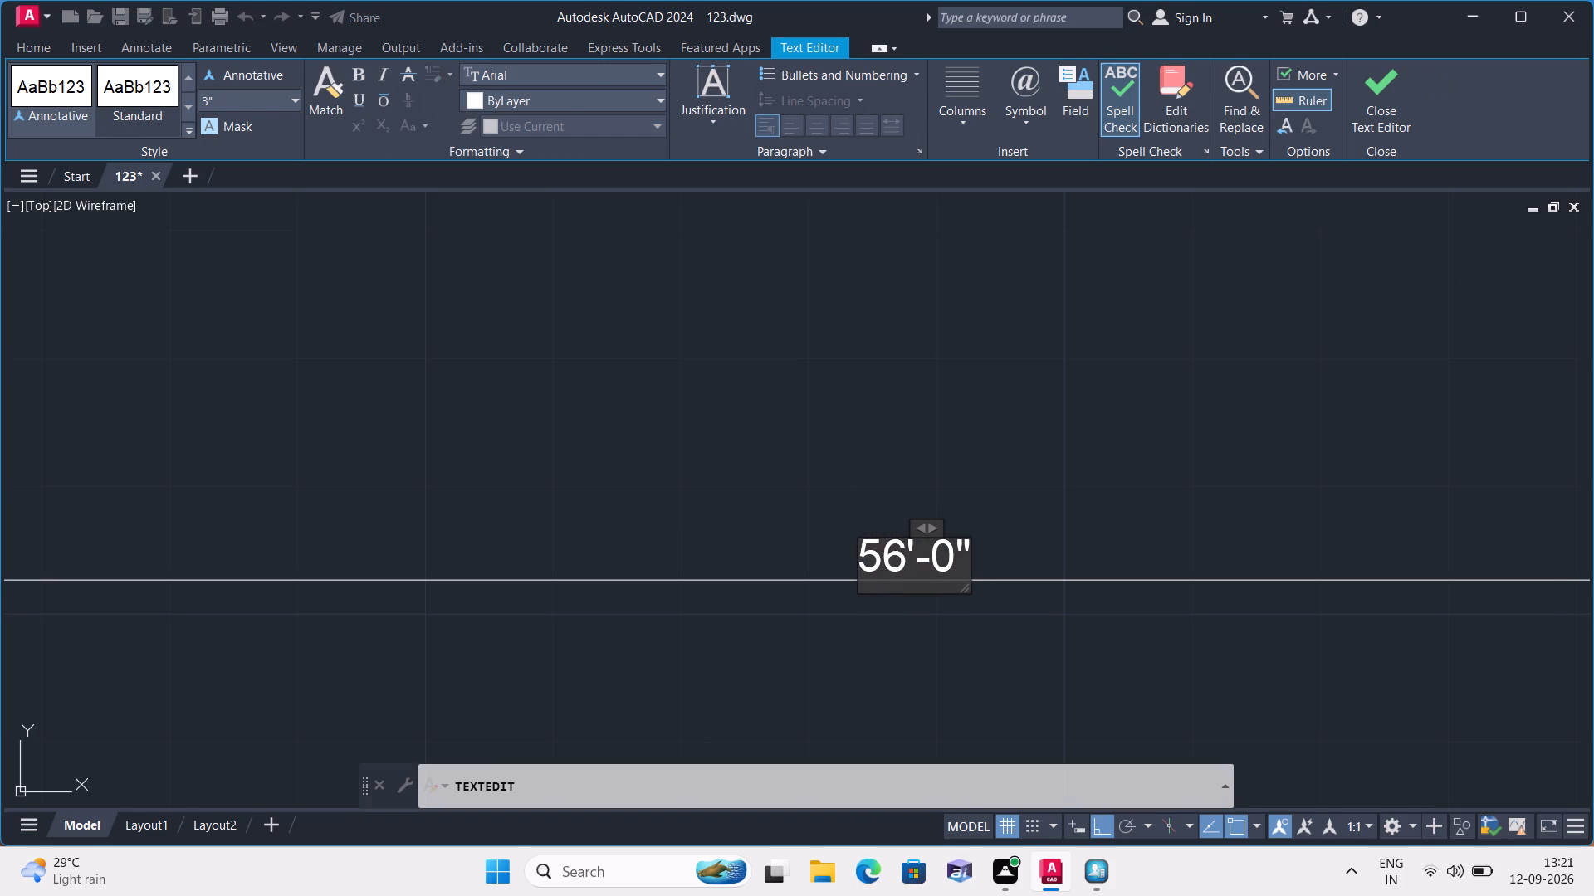
Override the text of the vertical dimension beside the plot's left boundary with 71'-0" and finish text editing.
{"action": "scroll", "coordinate": [839, 487], "scroll_direction": "down", "scroll_amount": 5}
{"action": "scroll", "coordinate": [618, 603], "scroll_direction": "down", "scroll_amount": 2}
{"action": "middle_click_drag", "start_coordinate": [614, 589], "coordinate": [868, 310]}
{"action": "scroll", "coordinate": [722, 548], "scroll_direction": "up", "scroll_amount": 1}
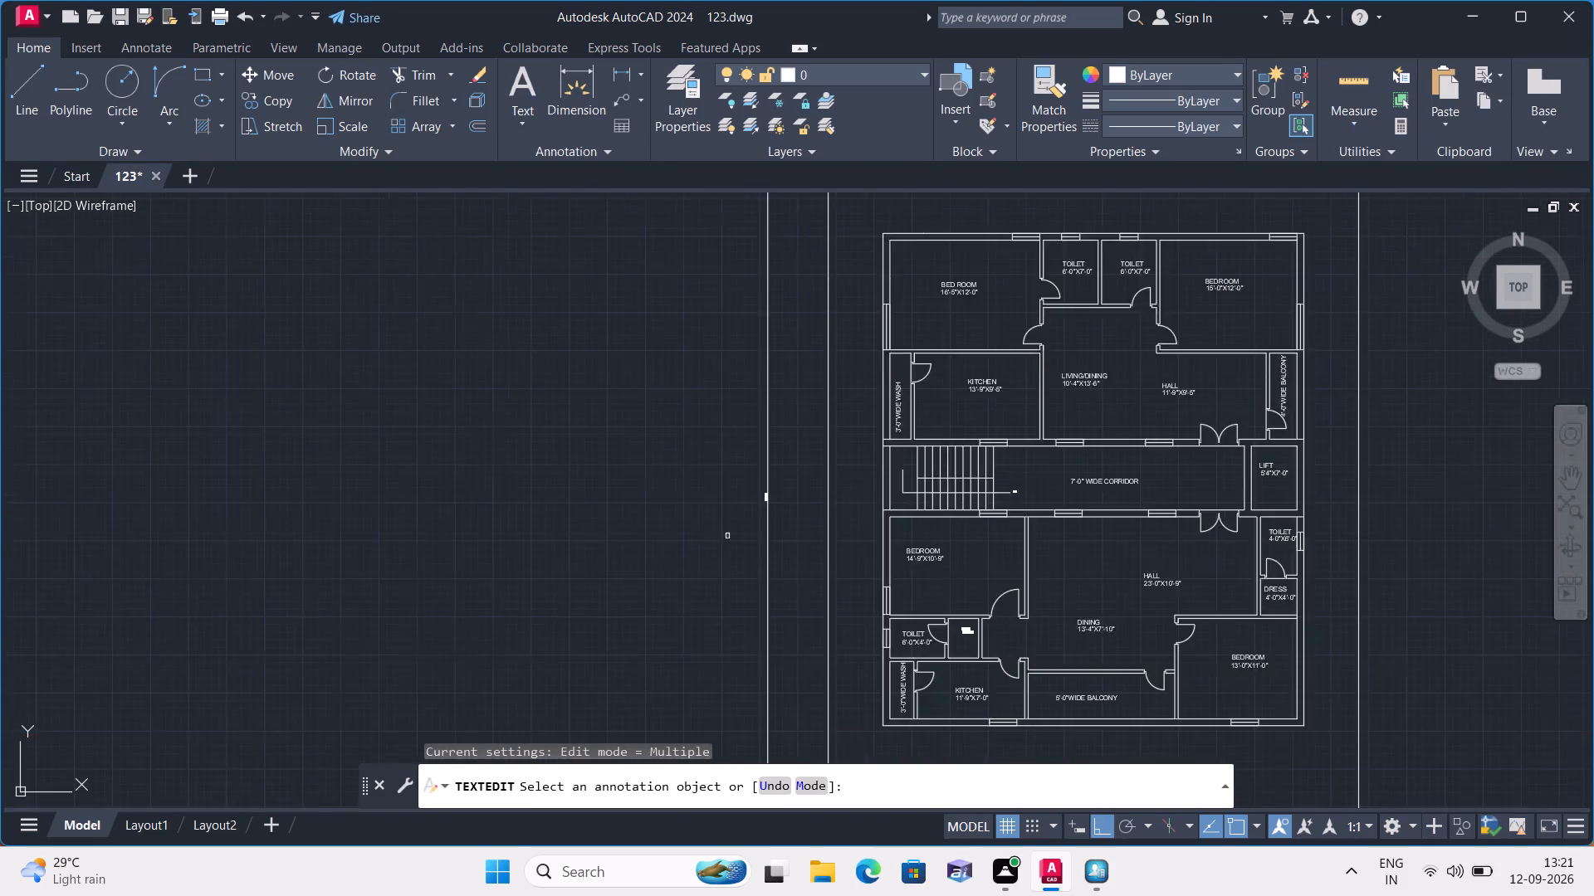
{"action": "scroll", "coordinate": [729, 533], "scroll_direction": "up", "scroll_amount": 3}
{"action": "scroll", "coordinate": [809, 483], "scroll_direction": "up", "scroll_amount": 3}
{"action": "double_click", "coordinate": [828, 434]}
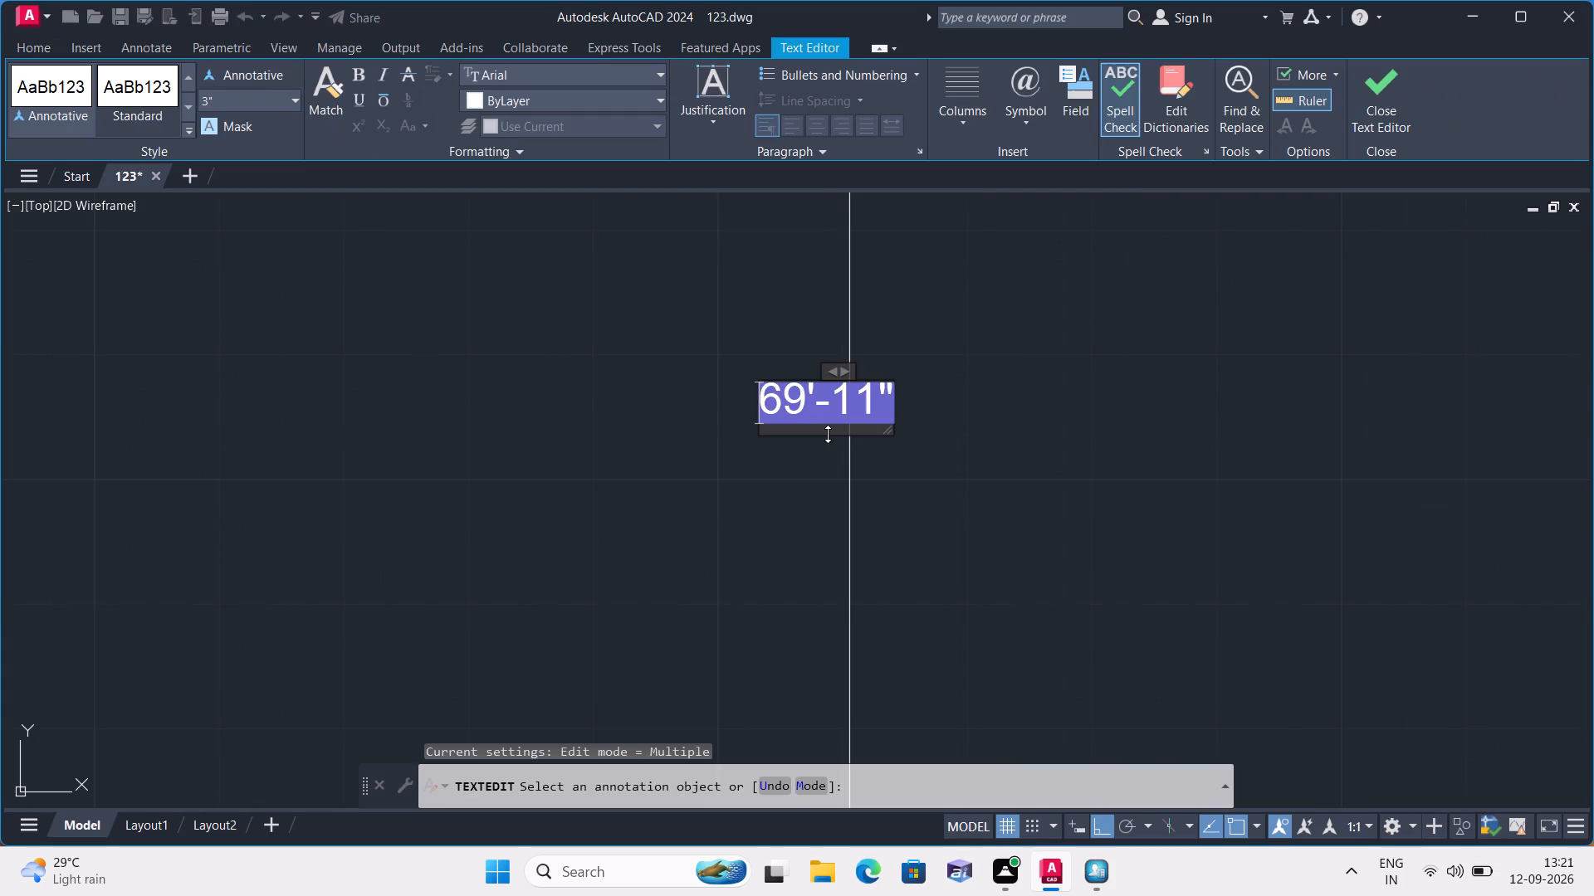
{"action": "left_click", "coordinate": [858, 405]}
{"action": "key", "text": "BackSpace"}
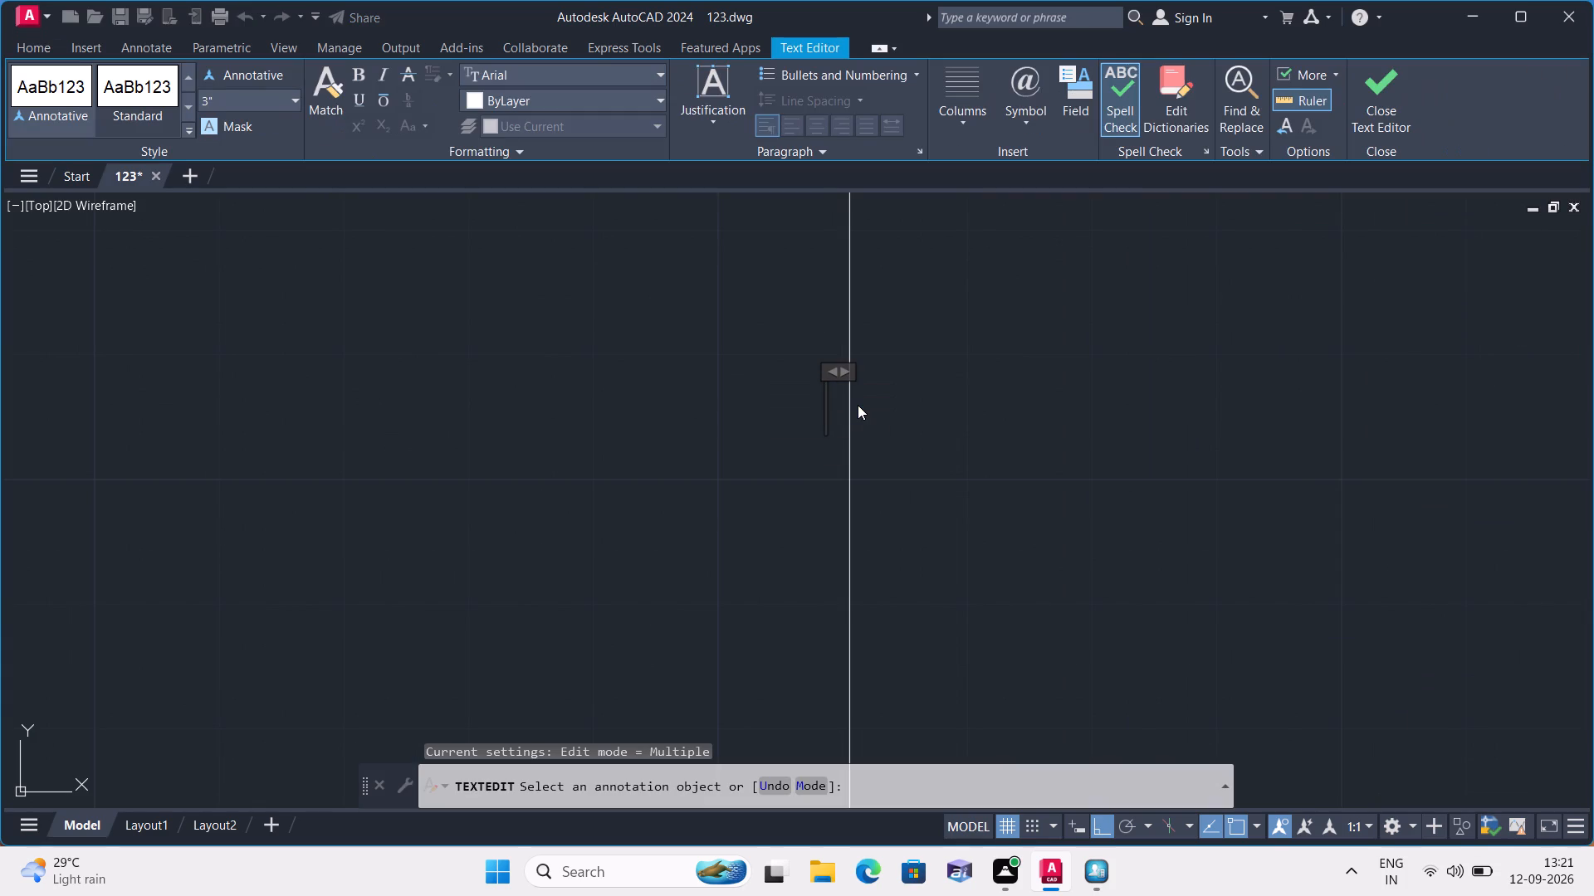
{"action": "type", "text": "71'-0\""}
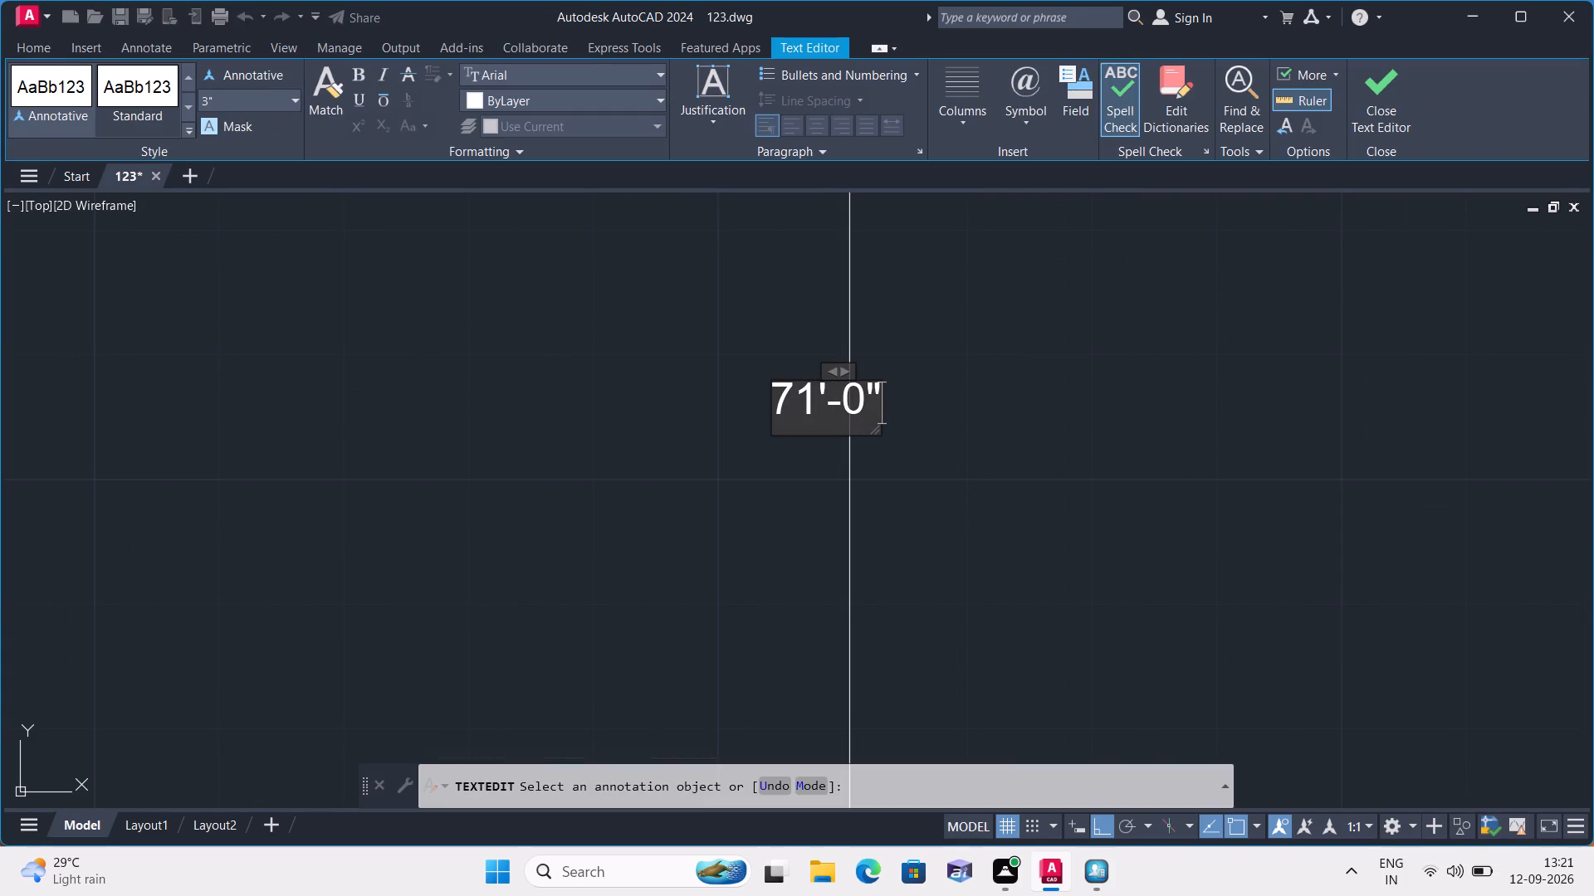
{"action": "left_click", "coordinate": [694, 472]}
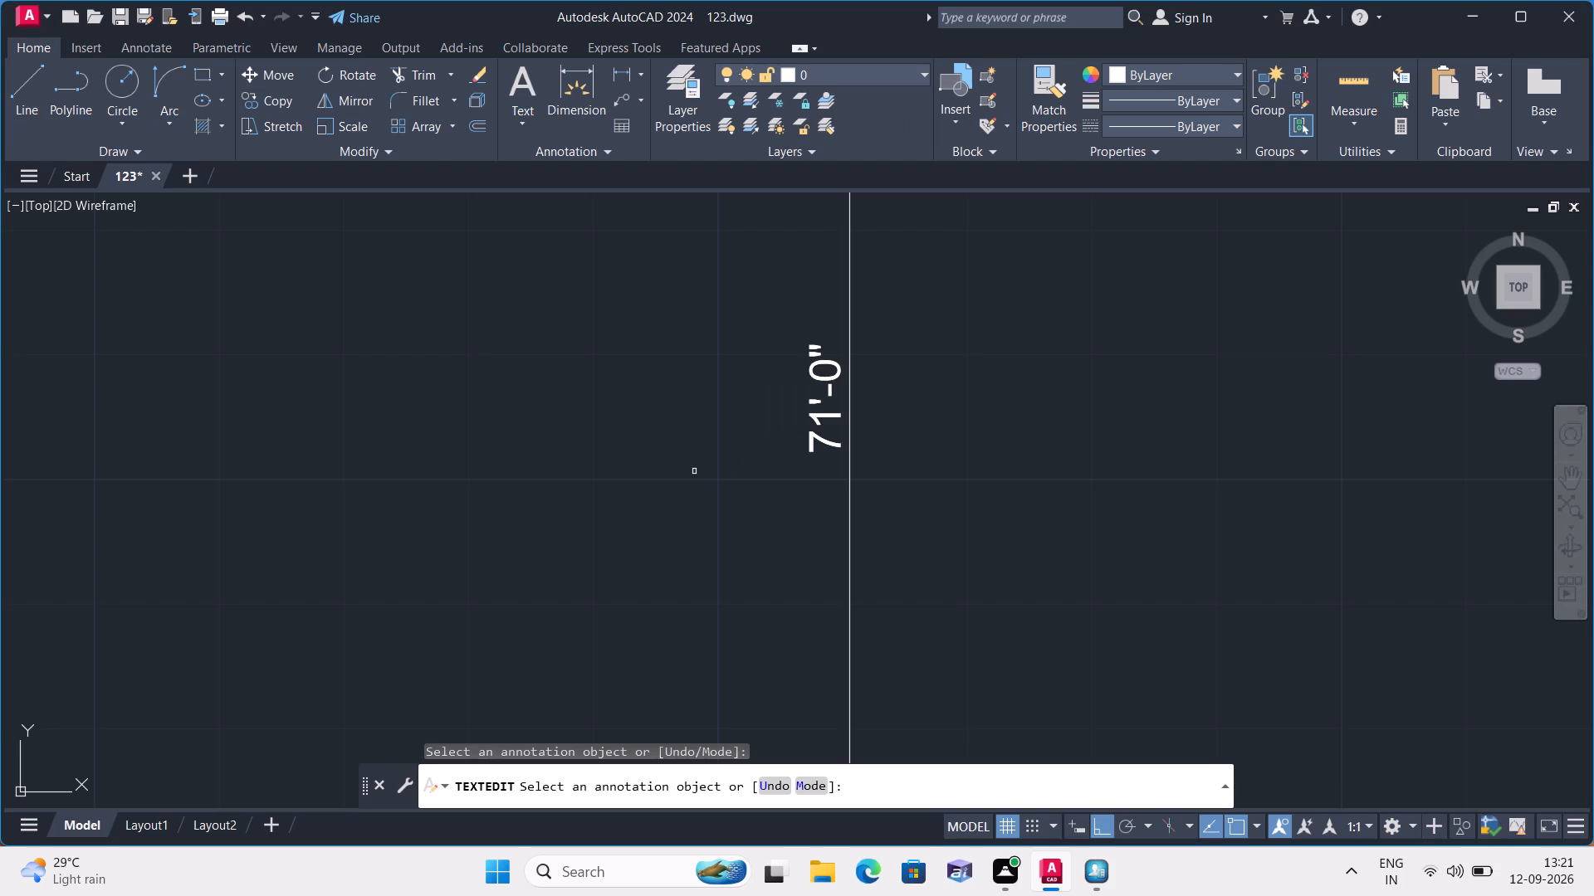
{"action": "key", "text": "Escape"}
{"action": "key", "text": "Escape"}
{"action": "key", "text": "Escape"}
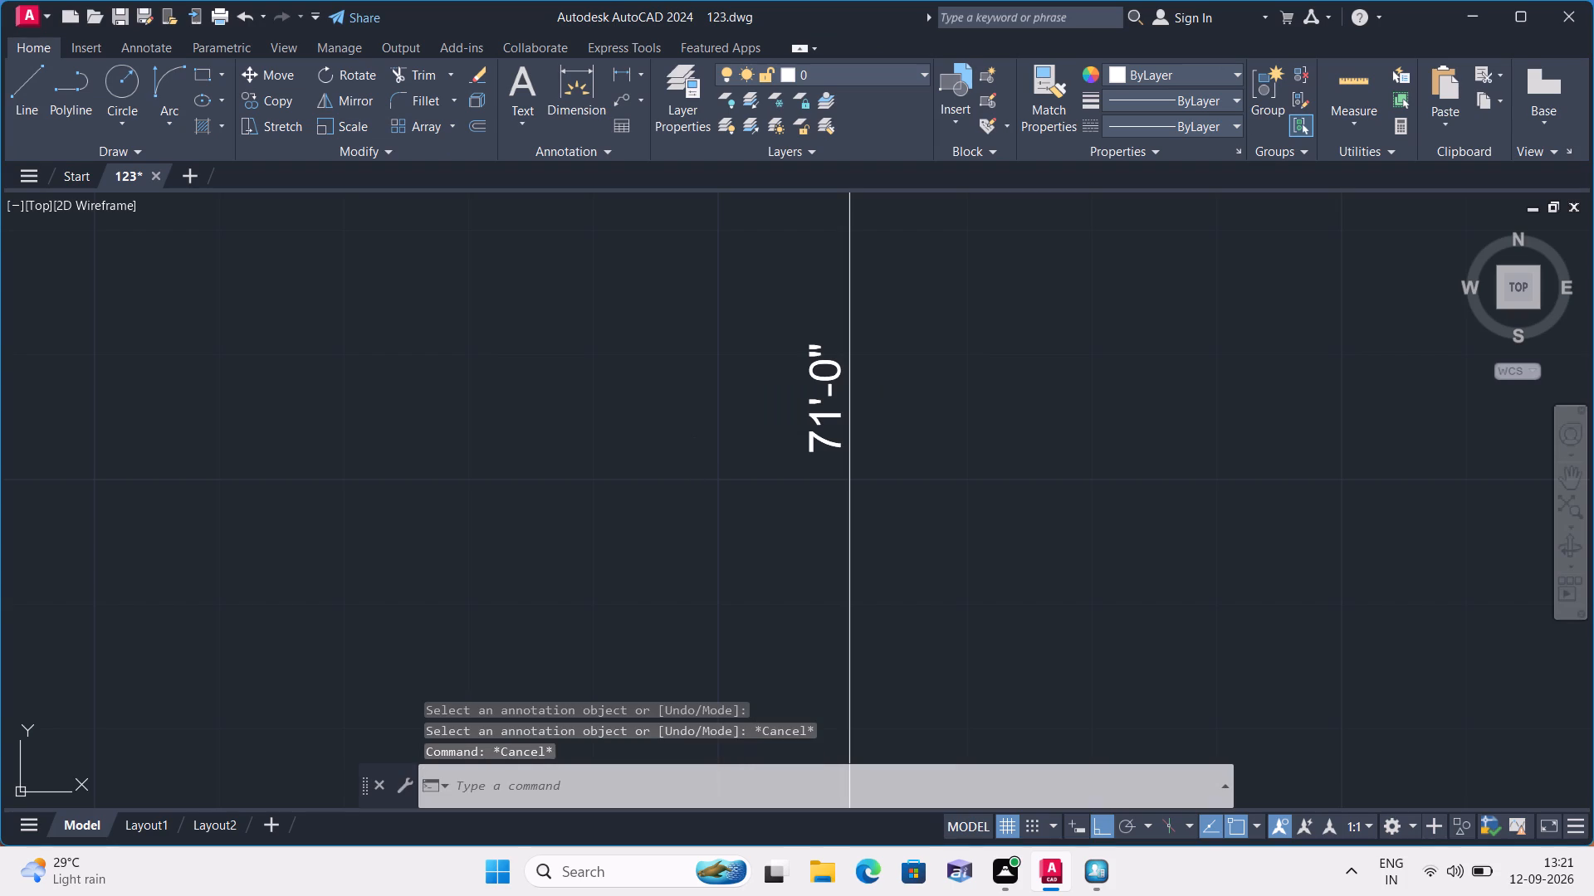
Save the dimensioned drawing under its current name.
{"action": "scroll", "coordinate": [737, 402], "scroll_direction": "down", "scroll_amount": 7}
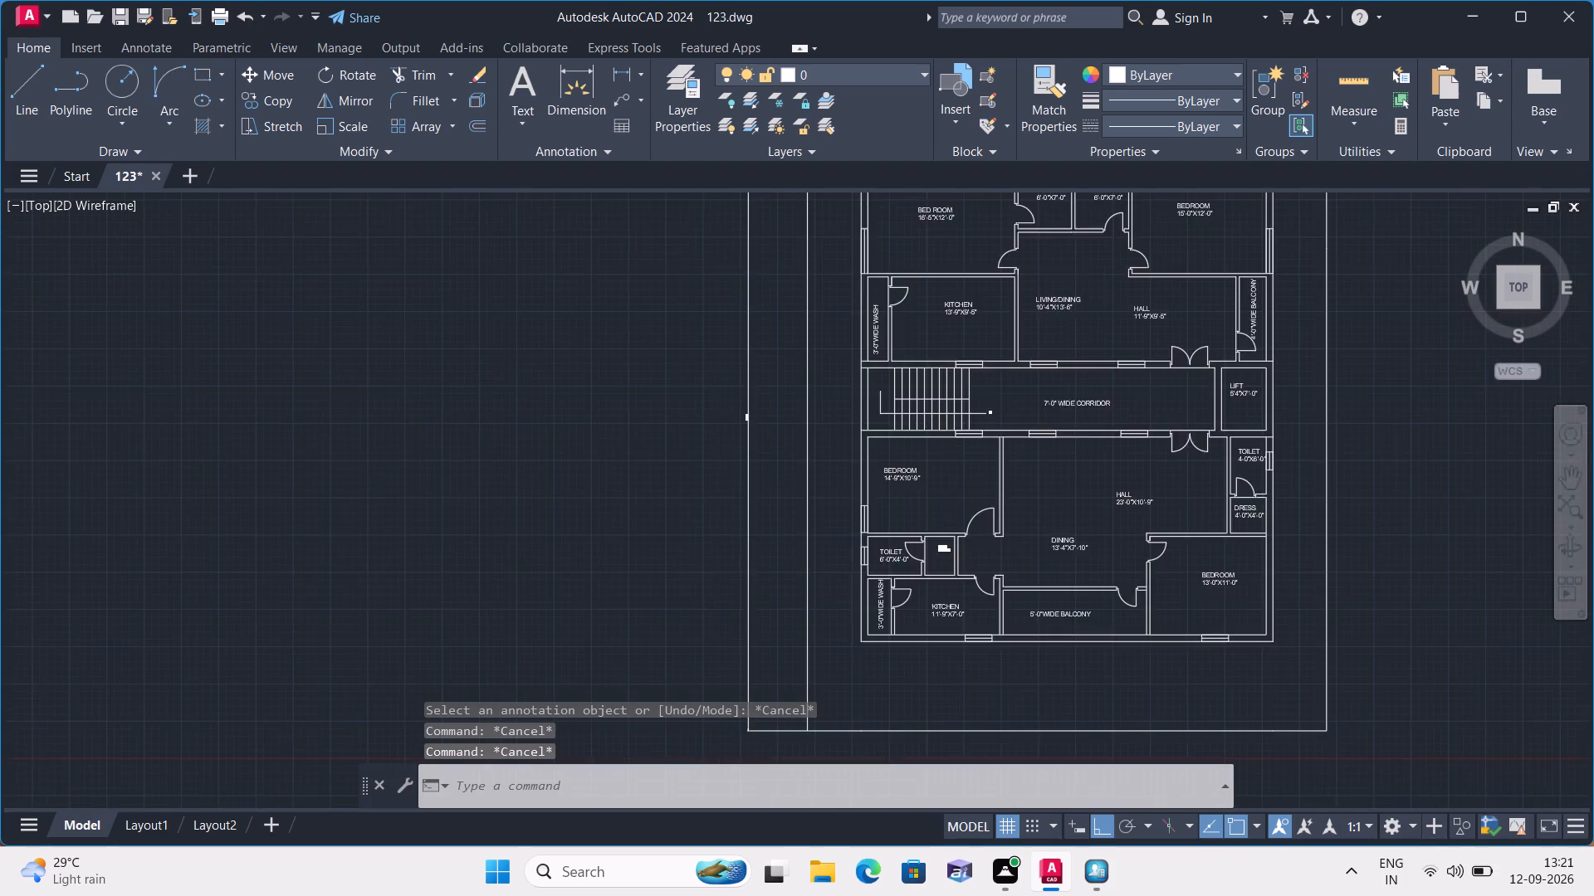
{"action": "scroll", "coordinate": [742, 423], "scroll_direction": "down", "scroll_amount": 1}
{"action": "scroll", "coordinate": [799, 447], "scroll_direction": "up", "scroll_amount": 1}
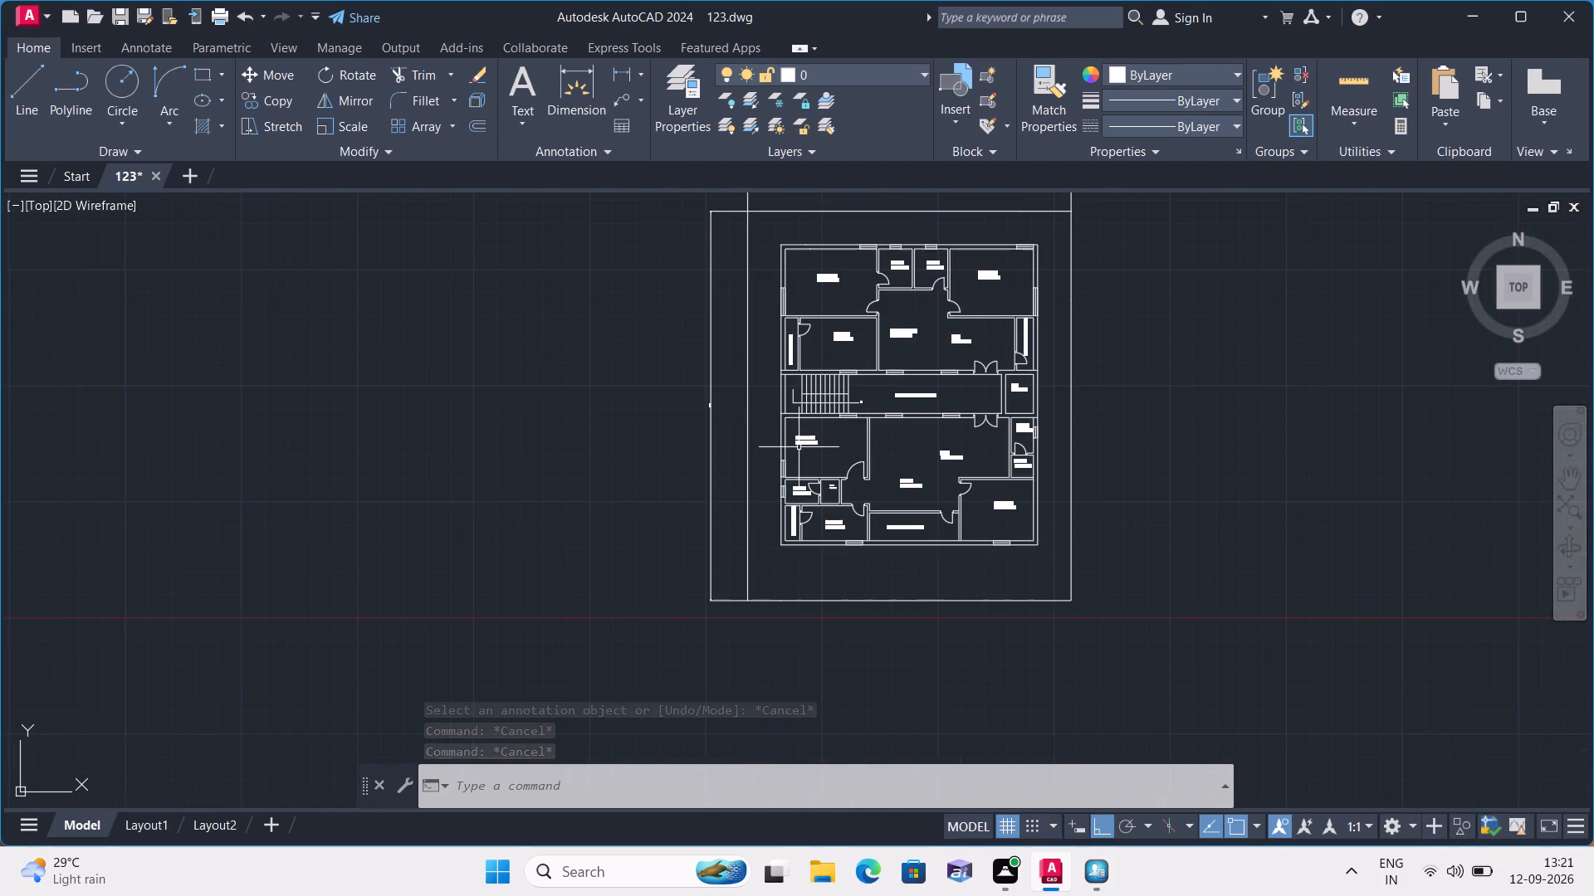
{"action": "scroll", "coordinate": [799, 447], "scroll_direction": "down", "scroll_amount": 1}
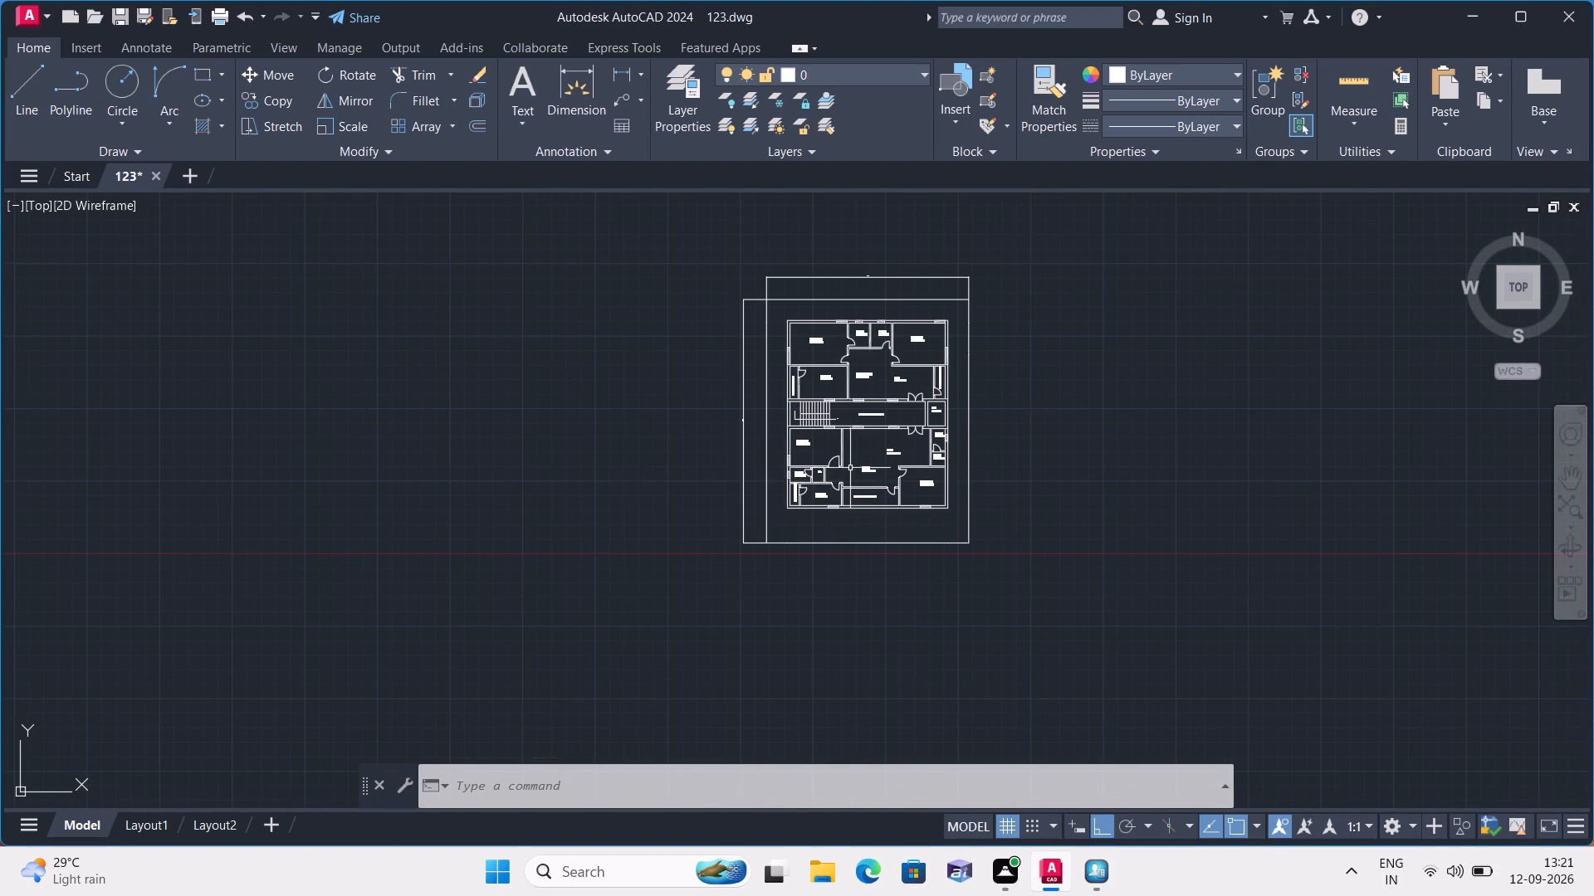
{"action": "scroll", "coordinate": [852, 482], "scroll_direction": "down", "scroll_amount": 1}
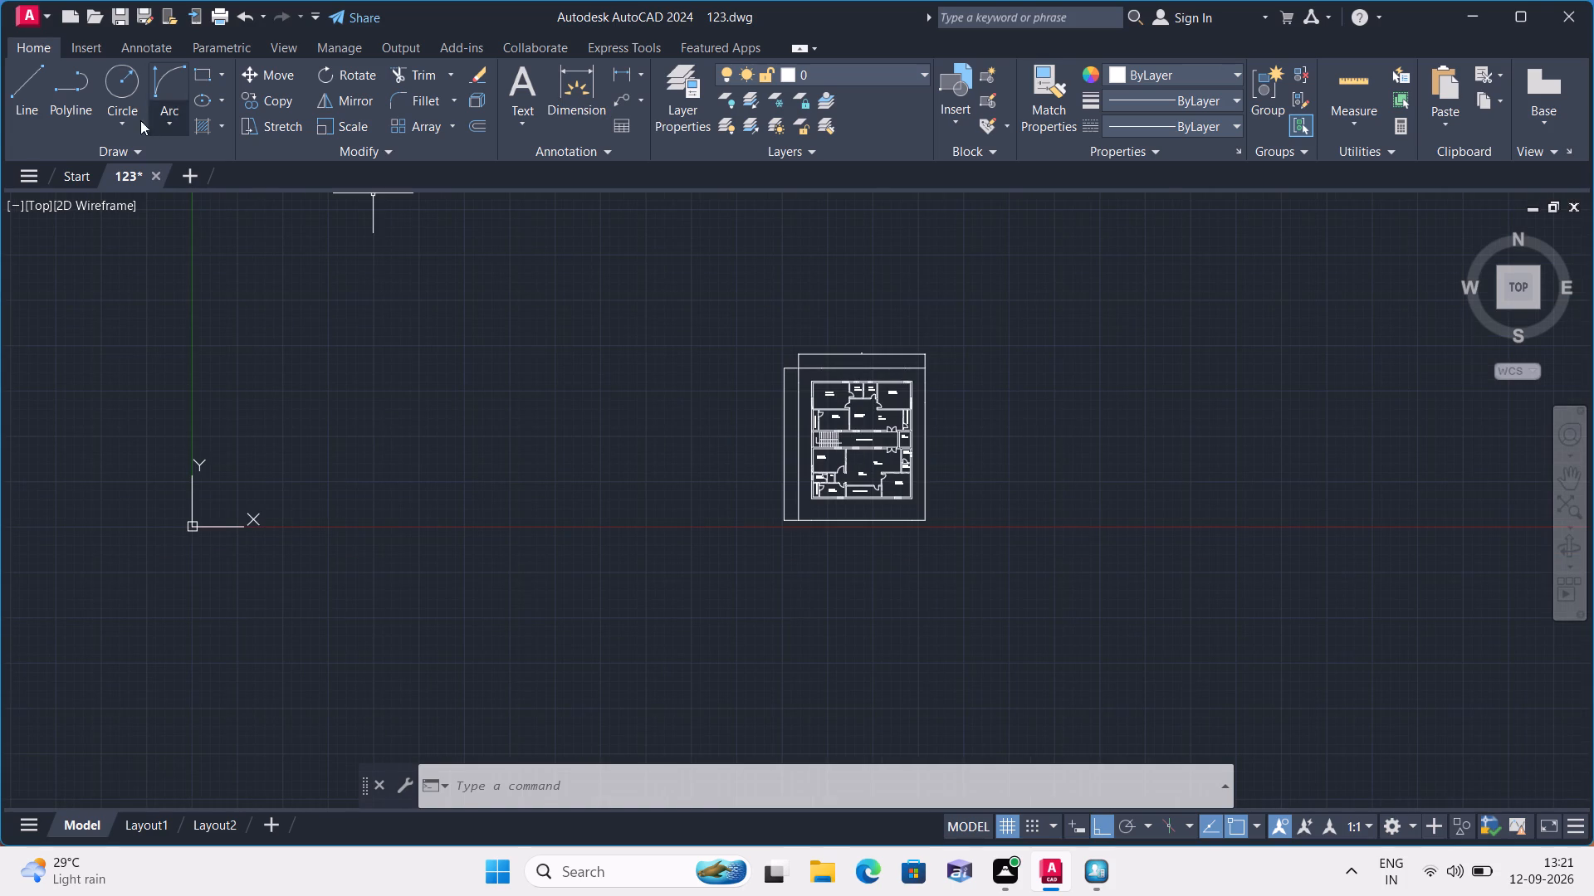
{"action": "left_click", "coordinate": [22, 17]}
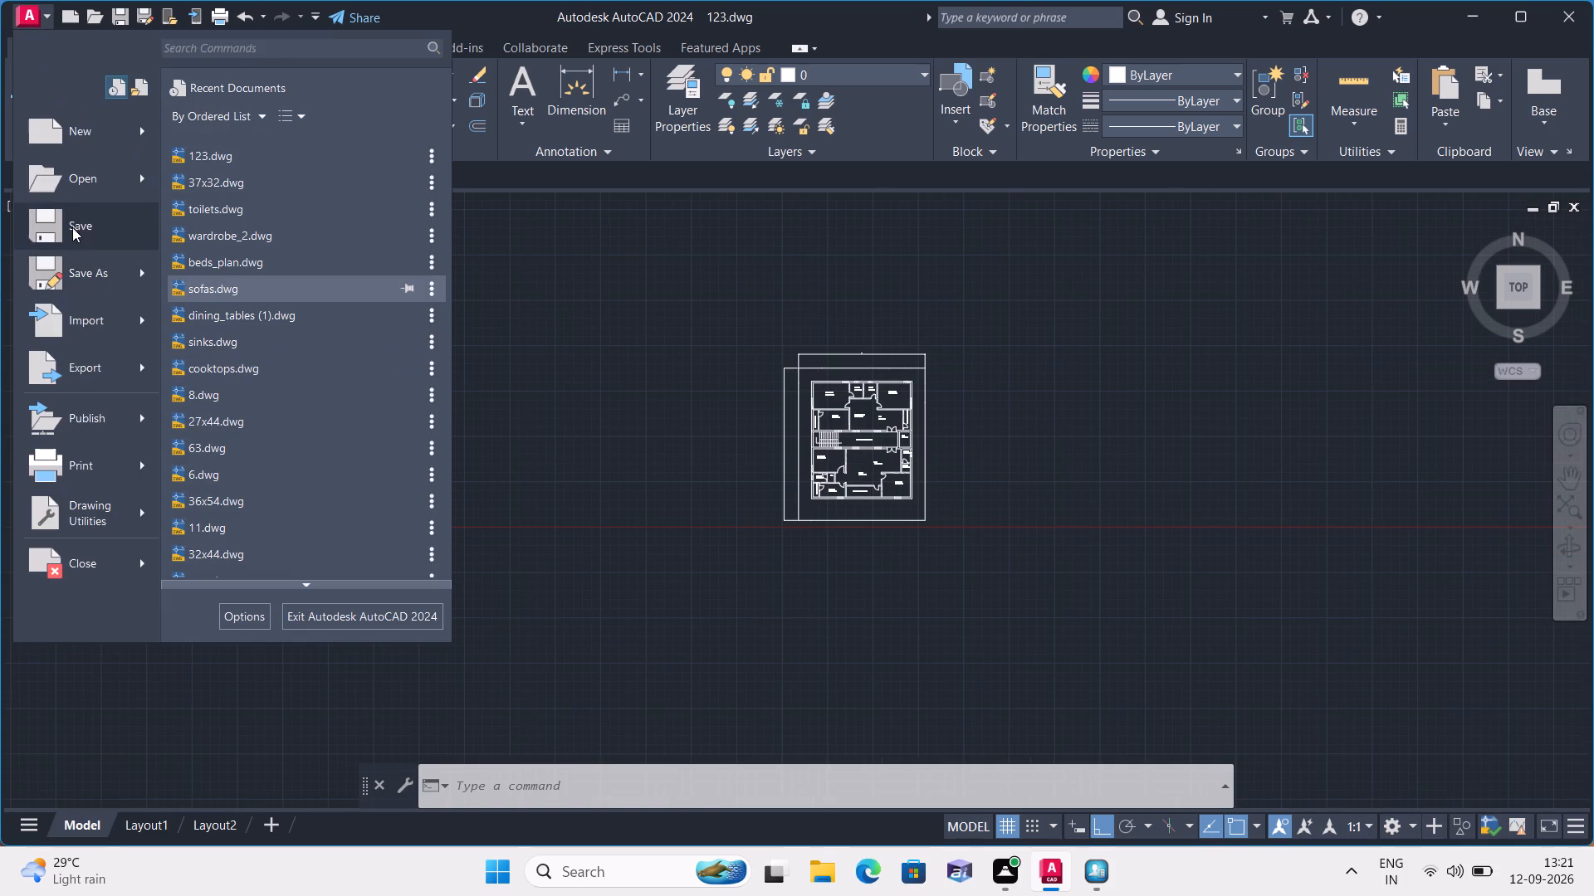
{"action": "left_click", "coordinate": [72, 226]}
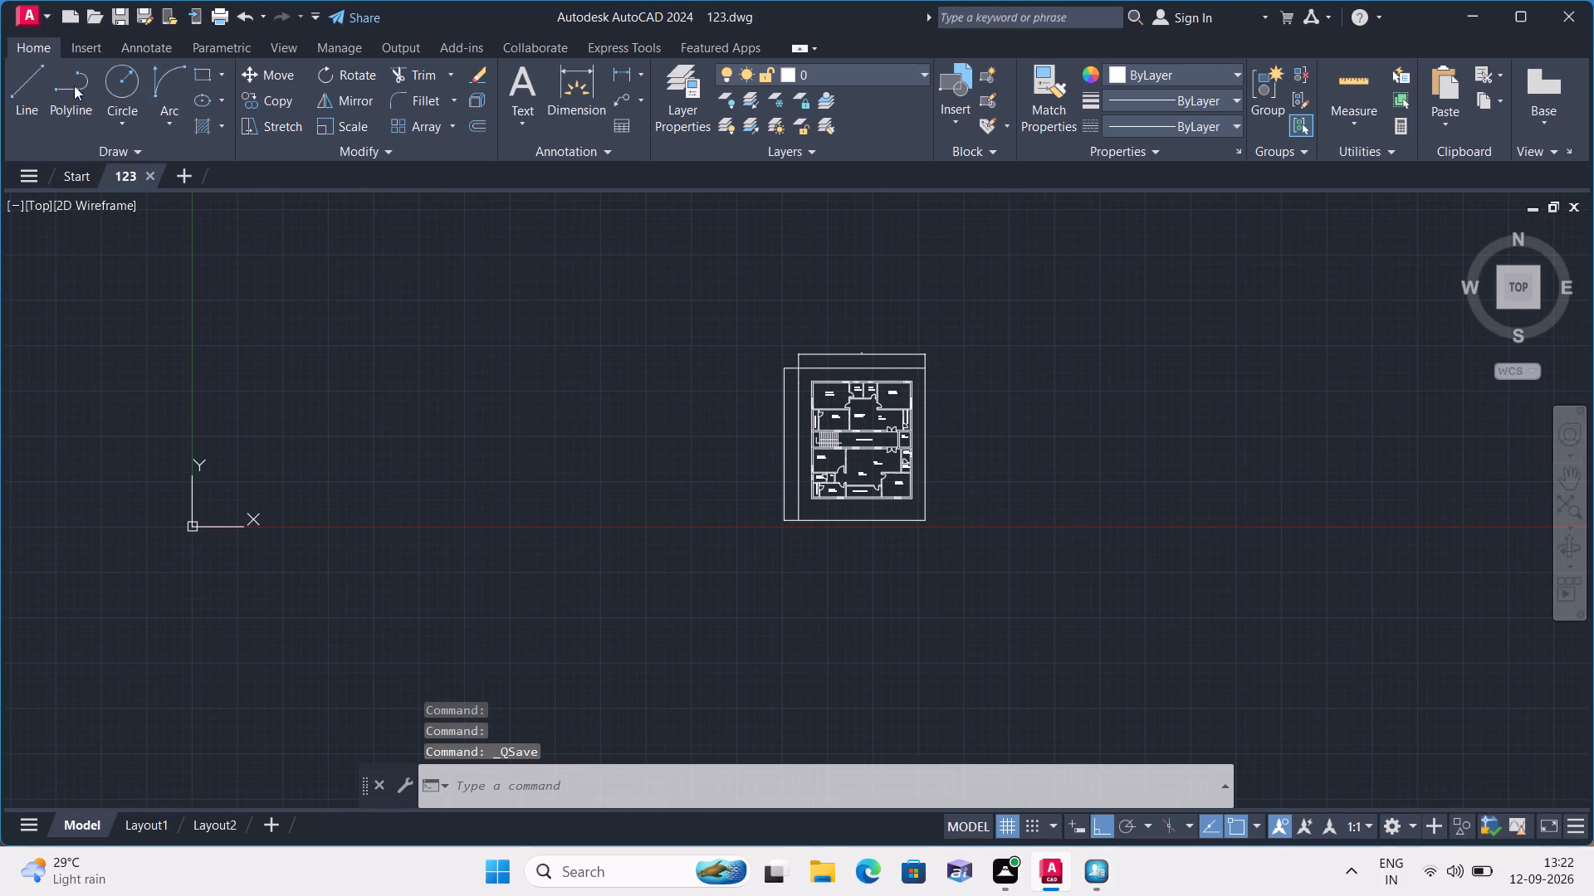
Save a copy of the drawing in the Documents folder as 56x71 in AutoCAD 2018 DWG format.
{"action": "left_click", "coordinate": [24, 21]}
{"action": "left_click", "coordinate": [96, 275]}
{"action": "left_click", "coordinate": [709, 620]}
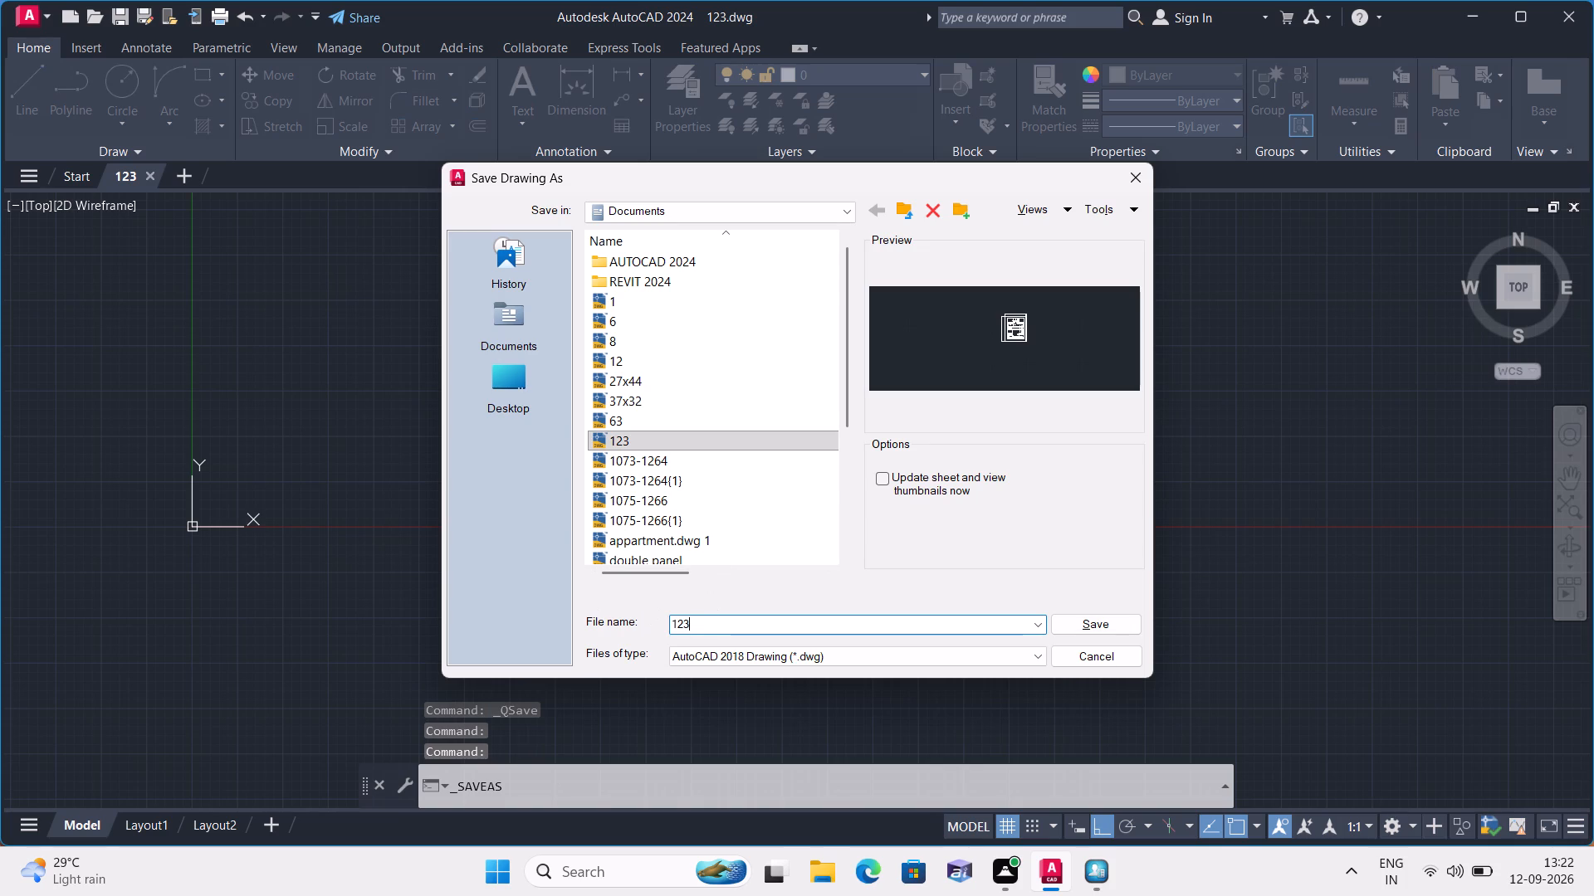
{"action": "key", "text": "BackSpace"}
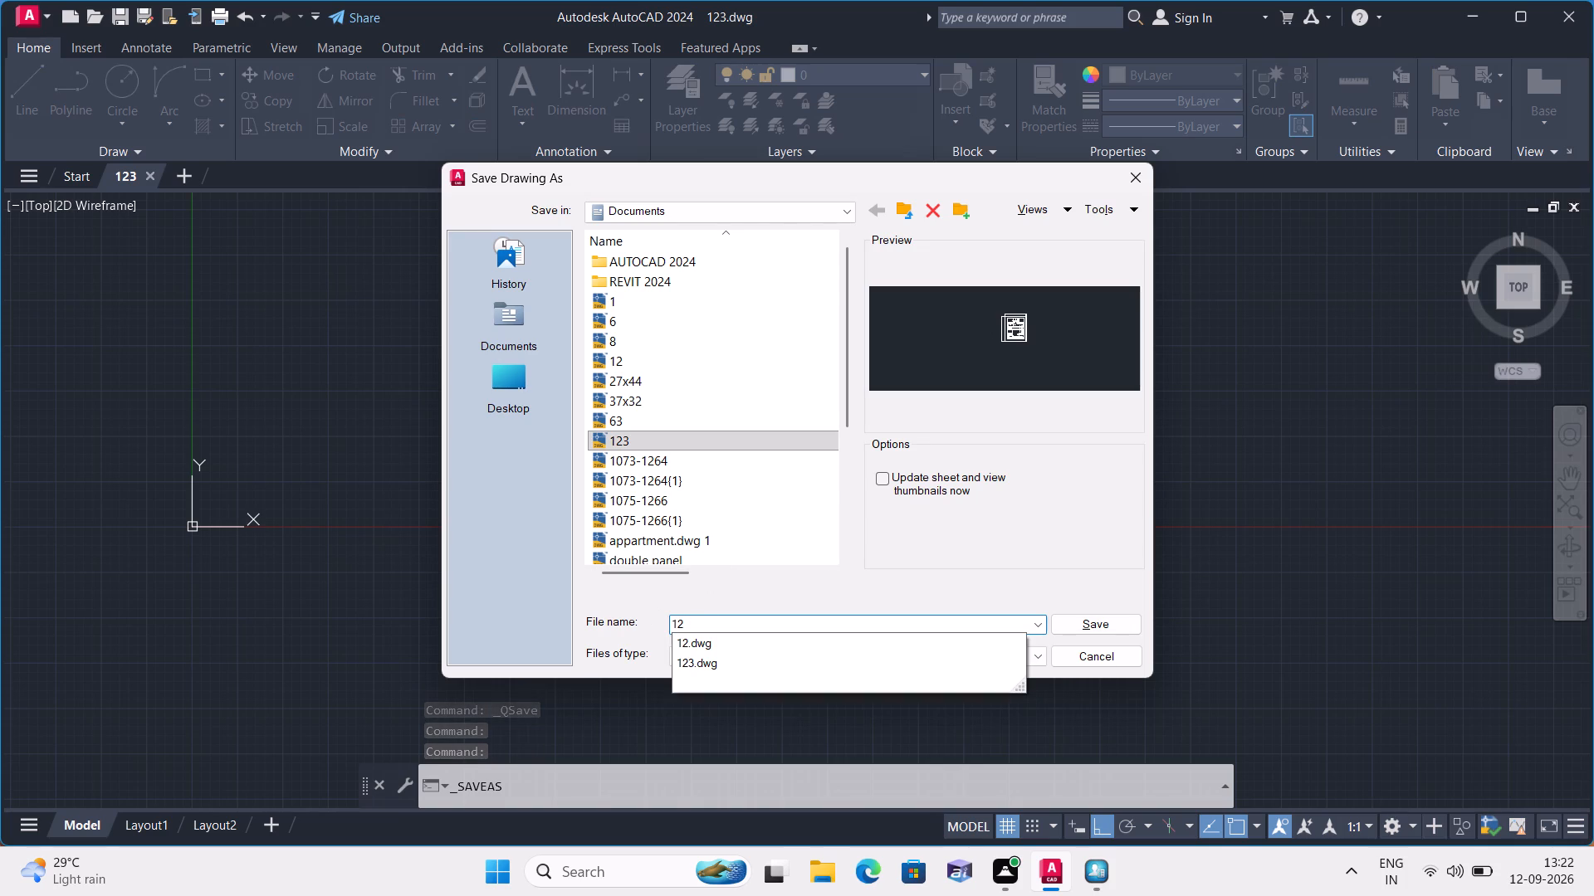
{"action": "type", "text": "56"}
{"action": "type", "text": "x71"}
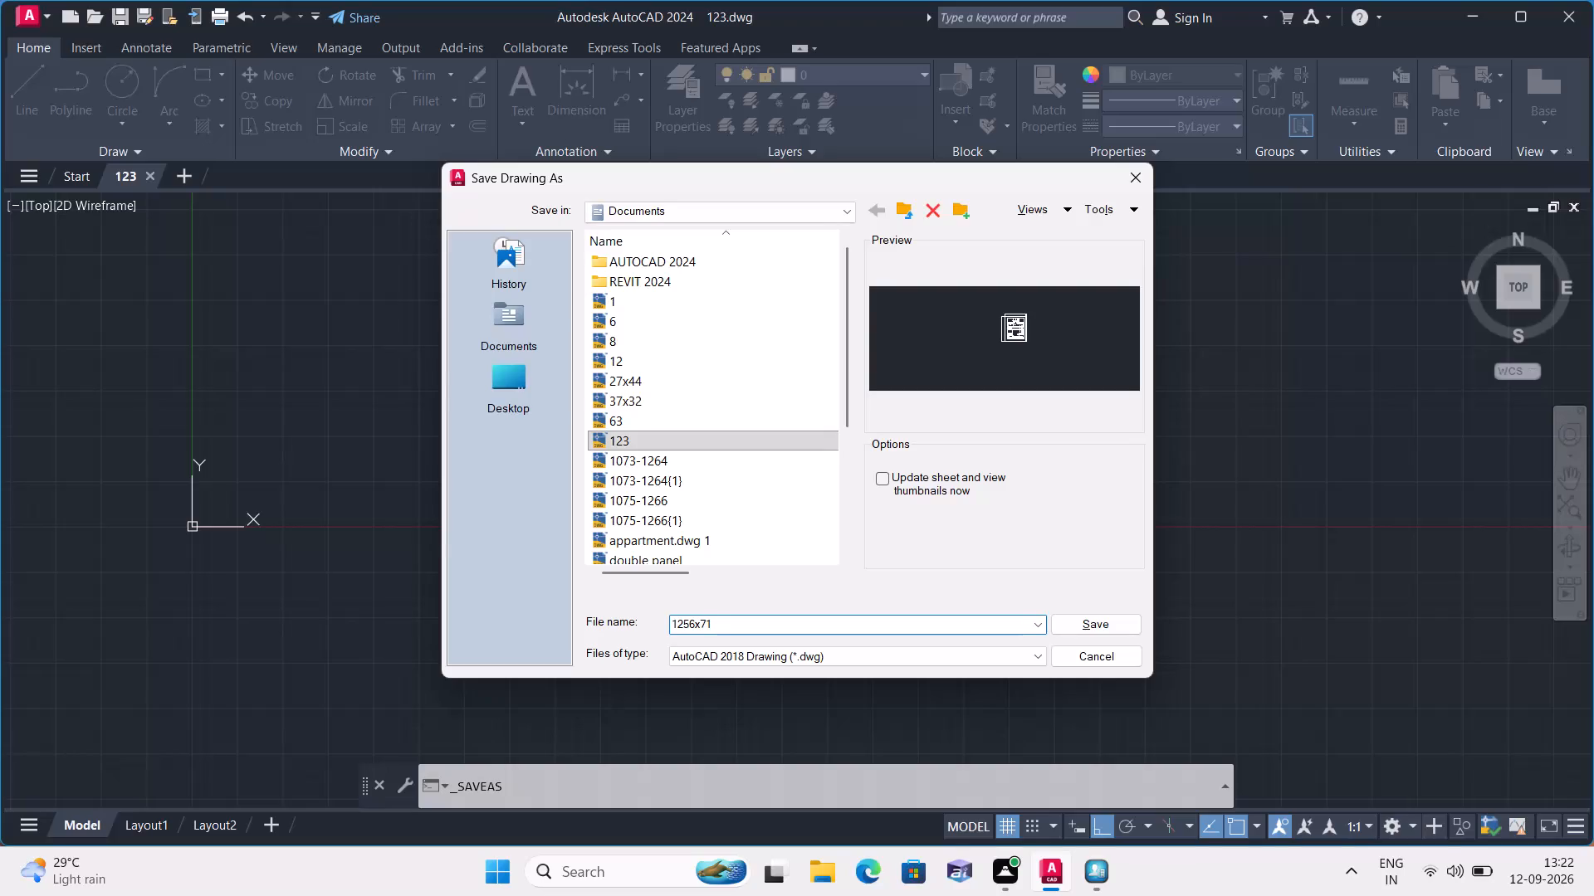
{"action": "key", "text": "BackSpace"}
{"action": "key", "text": "BackSpace"}
{"action": "key", "text": "BackSpace"}
{"action": "key", "text": "BackSpace"}
{"action": "key", "text": "BackSpace"}
{"action": "key", "text": "BackSpace"}
{"action": "key", "text": "BackSpace"}
{"action": "type", "text": "56"}
{"action": "type", "text": "x71"}
{"action": "left_click", "coordinate": [1093, 626]}
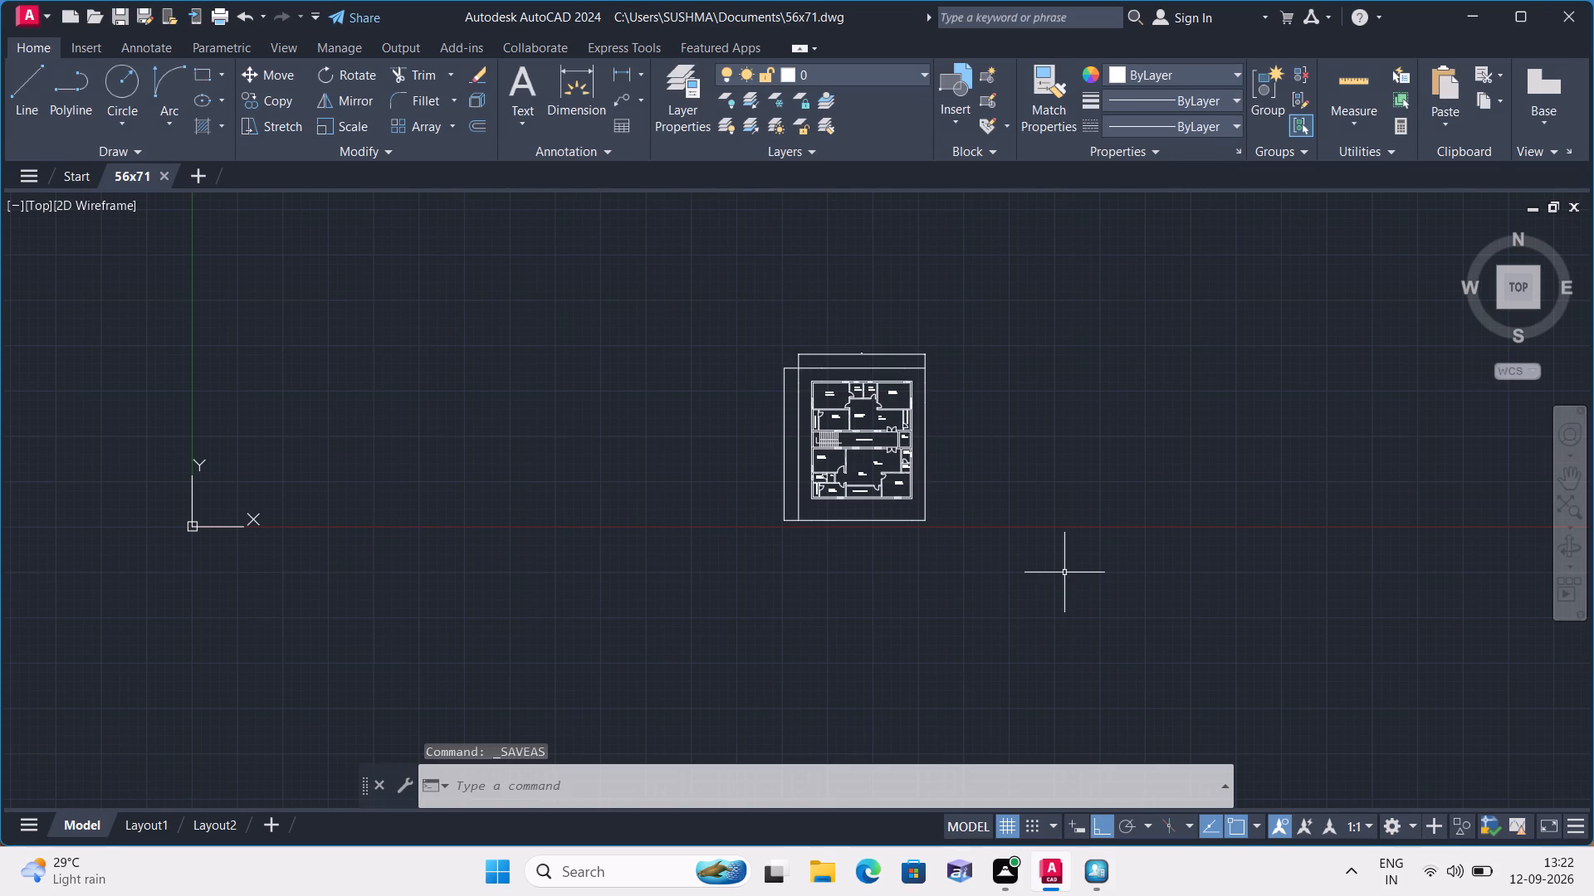
Open the Plot settings for the drawing, centre the plot and choose DWG To PDF.pc3 as the plotter.
{"action": "type", "text": "pllot"}
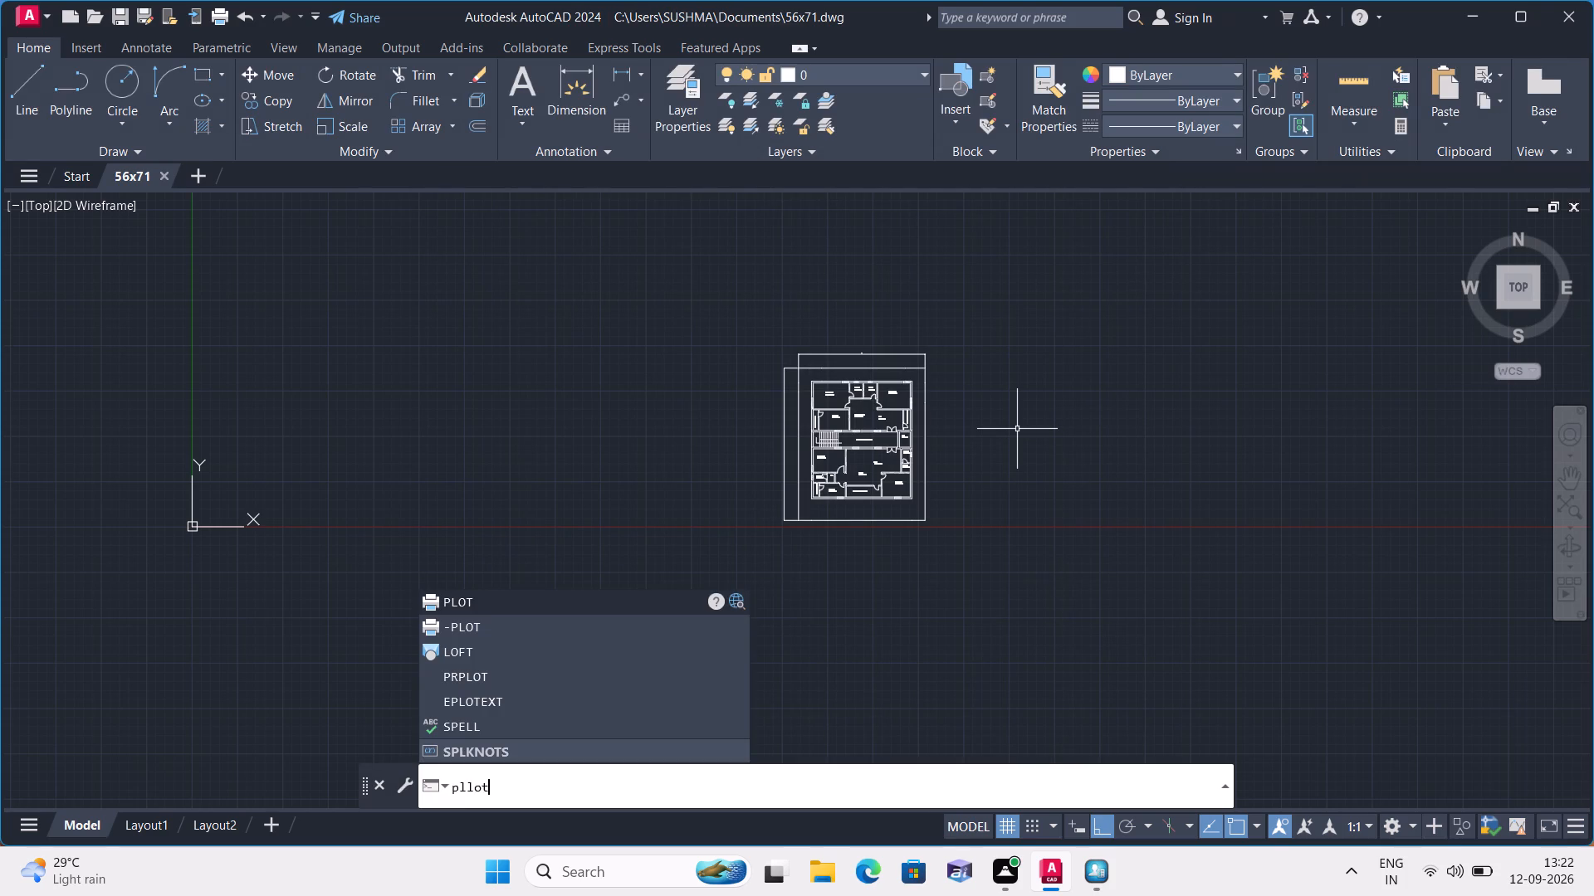
{"action": "key", "text": "BackSpace"}
{"action": "key", "text": "BackSpace"}
{"action": "key", "text": "BackSpace"}
{"action": "key", "text": "BackSpace"}
{"action": "key", "text": "BackSpace"}
{"action": "key", "text": "BackSpace"}
{"action": "key", "text": "BackSpace"}
{"action": "key", "text": "BackSpace"}
{"action": "key", "text": "BackSpace"}
{"action": "key", "text": "BackSpace"}
{"action": "key", "text": "BackSpace"}
{"action": "key", "text": "BackSpace"}
{"action": "key", "text": "BackSpace"}
{"action": "type", "text": "plot"}
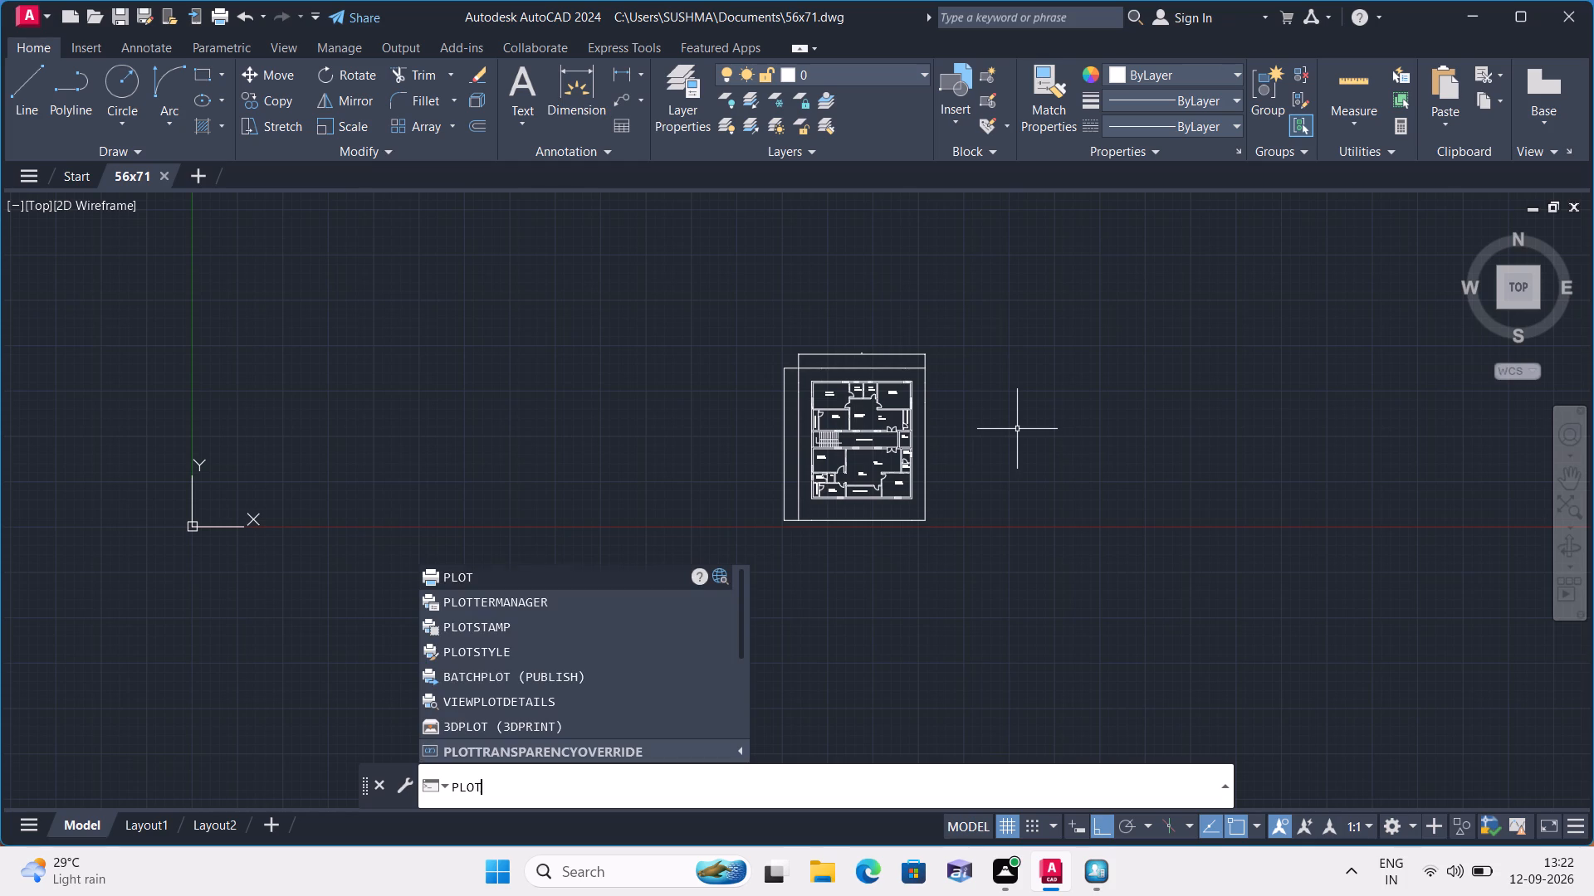
{"action": "key", "text": "space"}
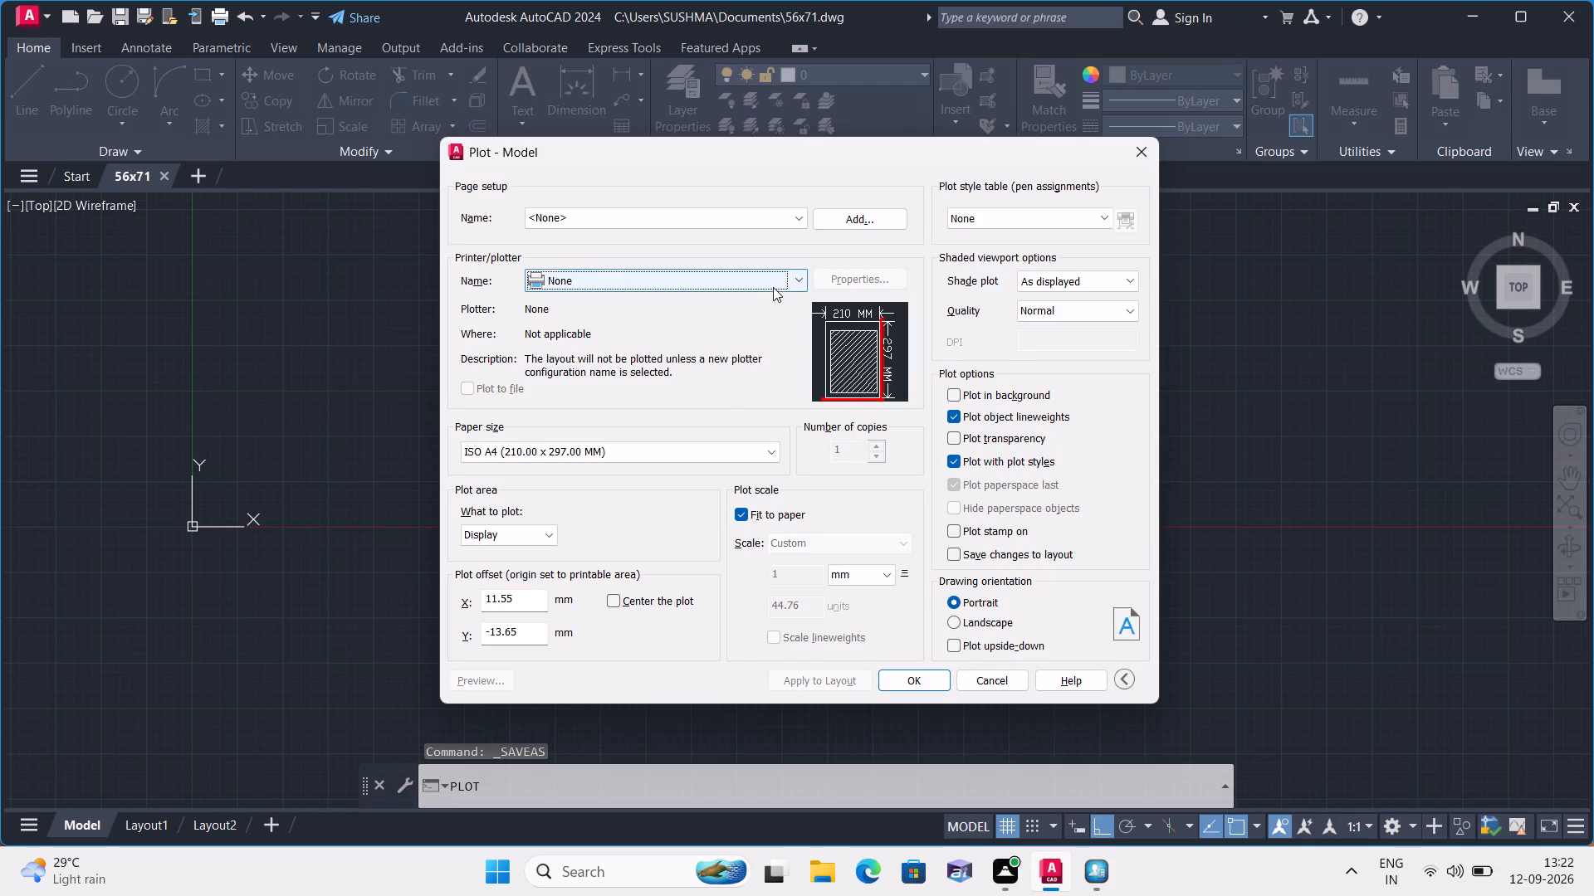
{"action": "left_click", "coordinate": [614, 604]}
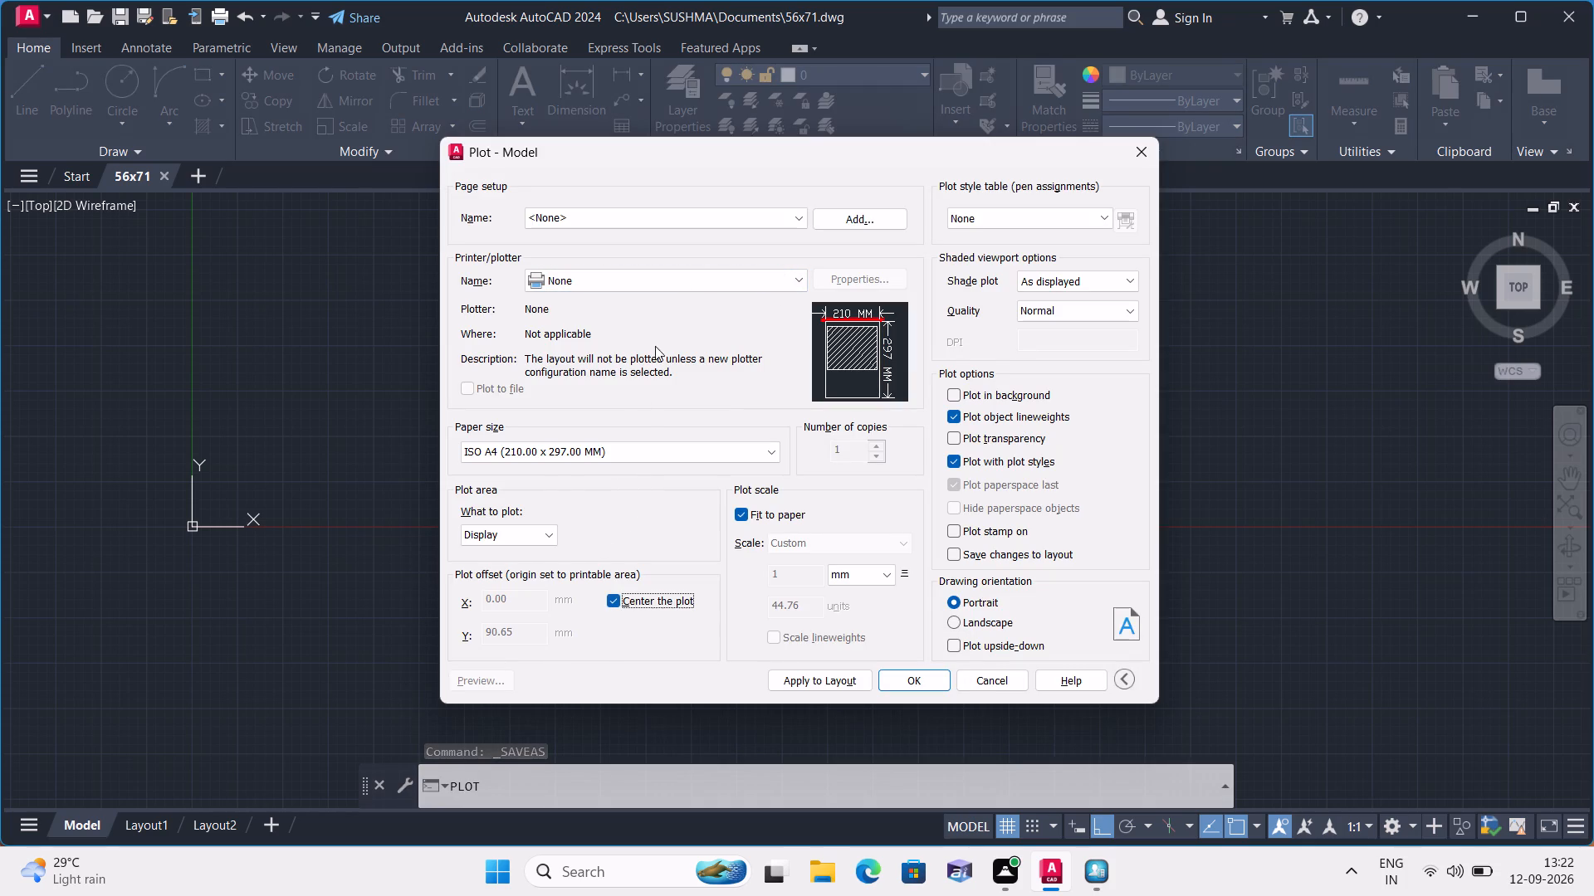
{"action": "left_click", "coordinate": [692, 279]}
{"action": "left_click", "coordinate": [677, 485]}
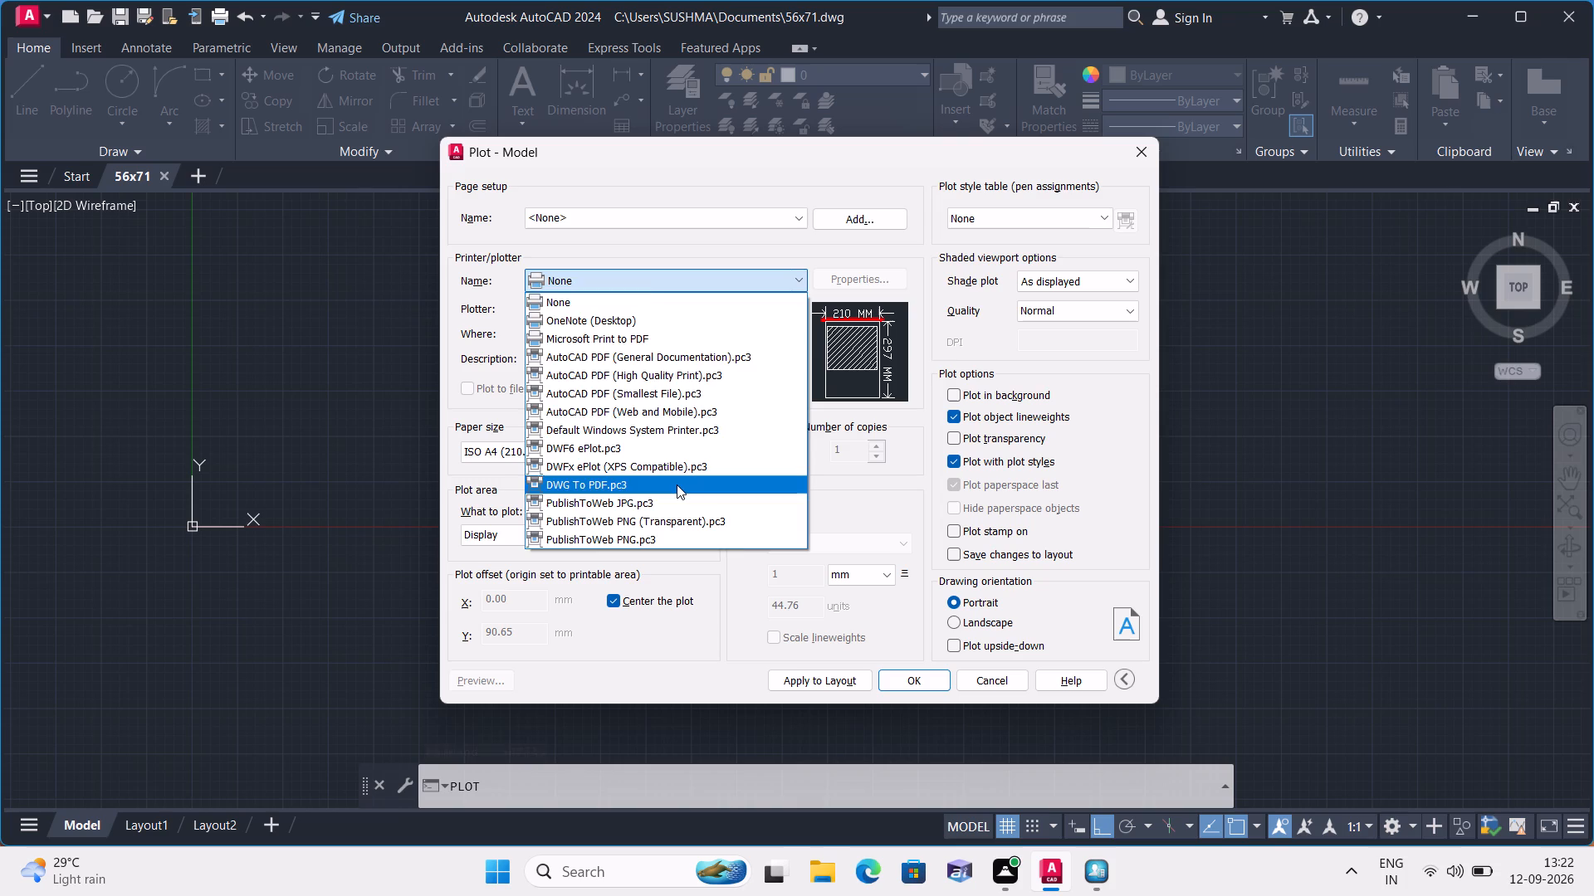
Set the plot area to a window enclosing the whole floor plan with its boundary and outer dimensions.
{"action": "left_click", "coordinate": [513, 537]}
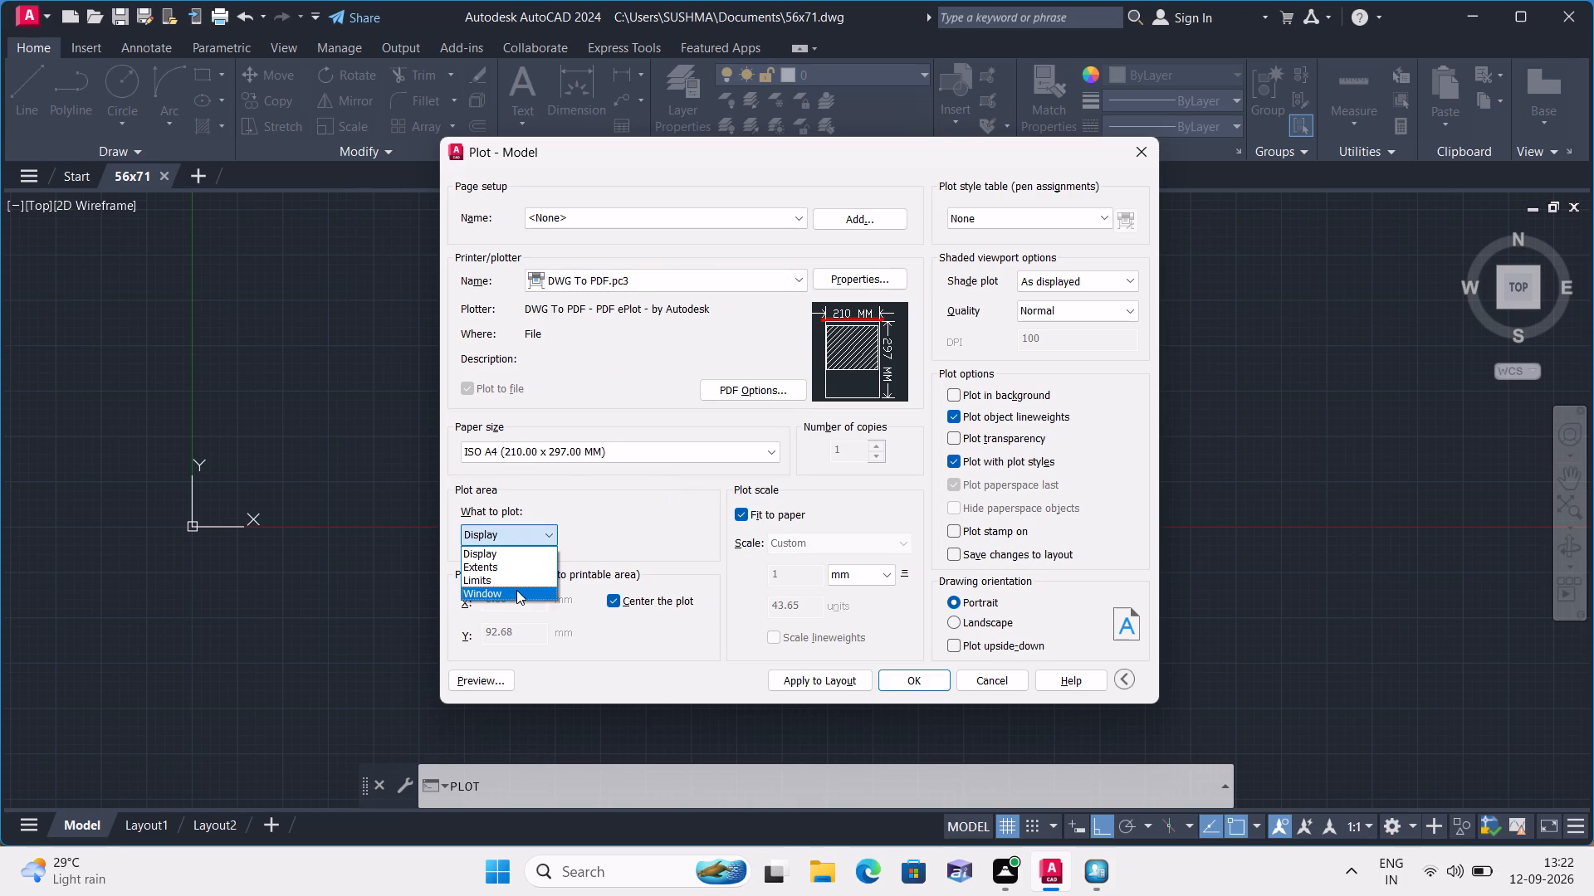
{"action": "left_click", "coordinate": [516, 590]}
{"action": "left_click", "coordinate": [727, 322]}
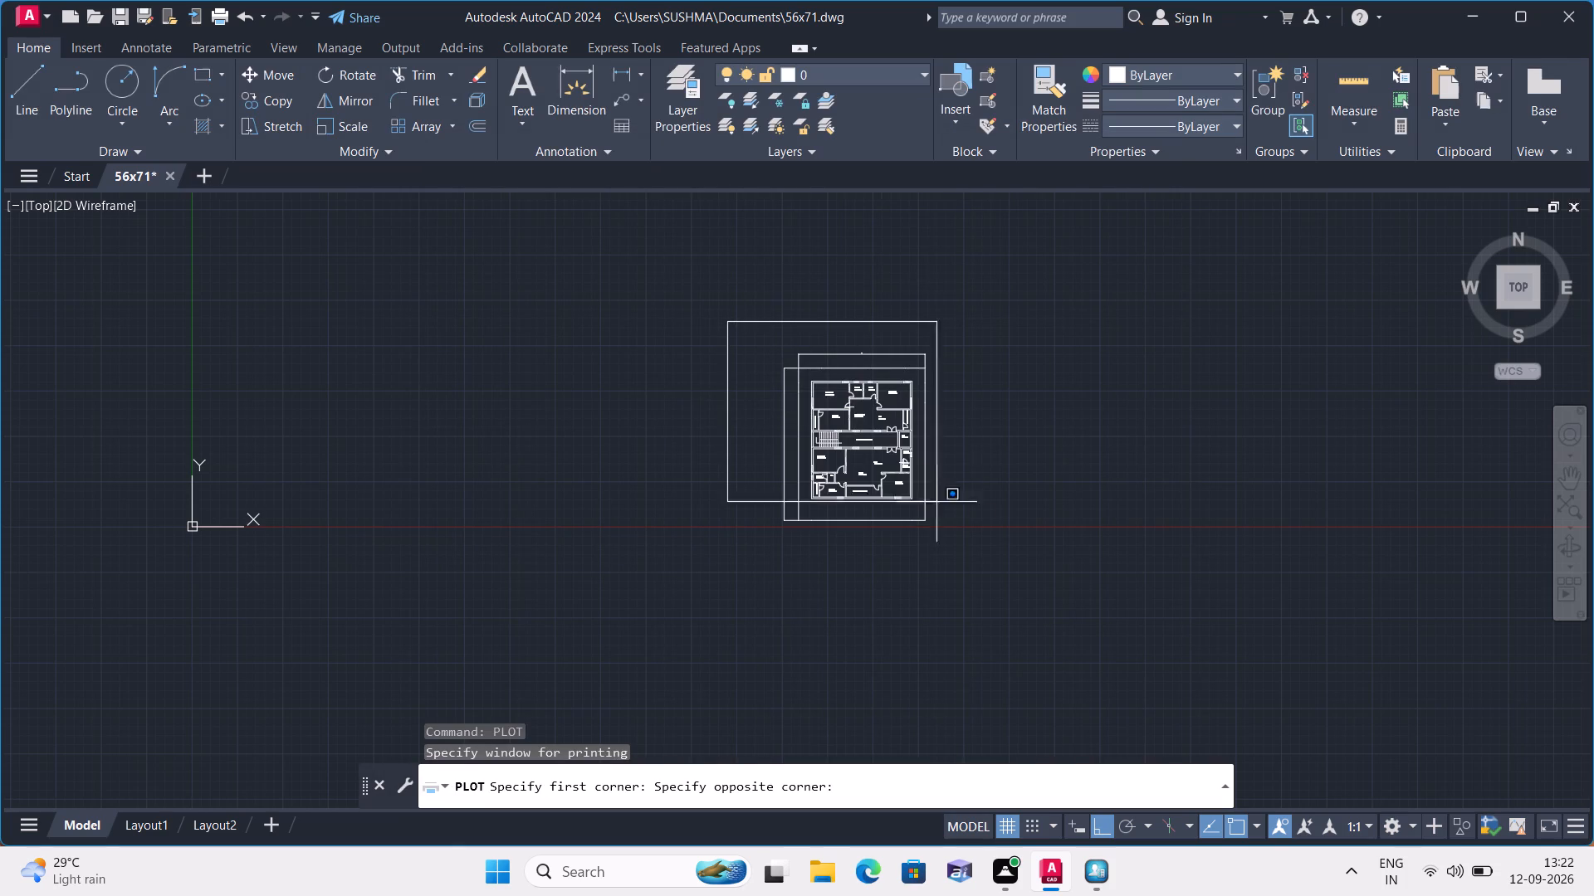
{"action": "left_click", "coordinate": [975, 537]}
Set the plot style table to acad.ctb and assign it to all layouts.
{"action": "left_click", "coordinate": [1028, 216]}
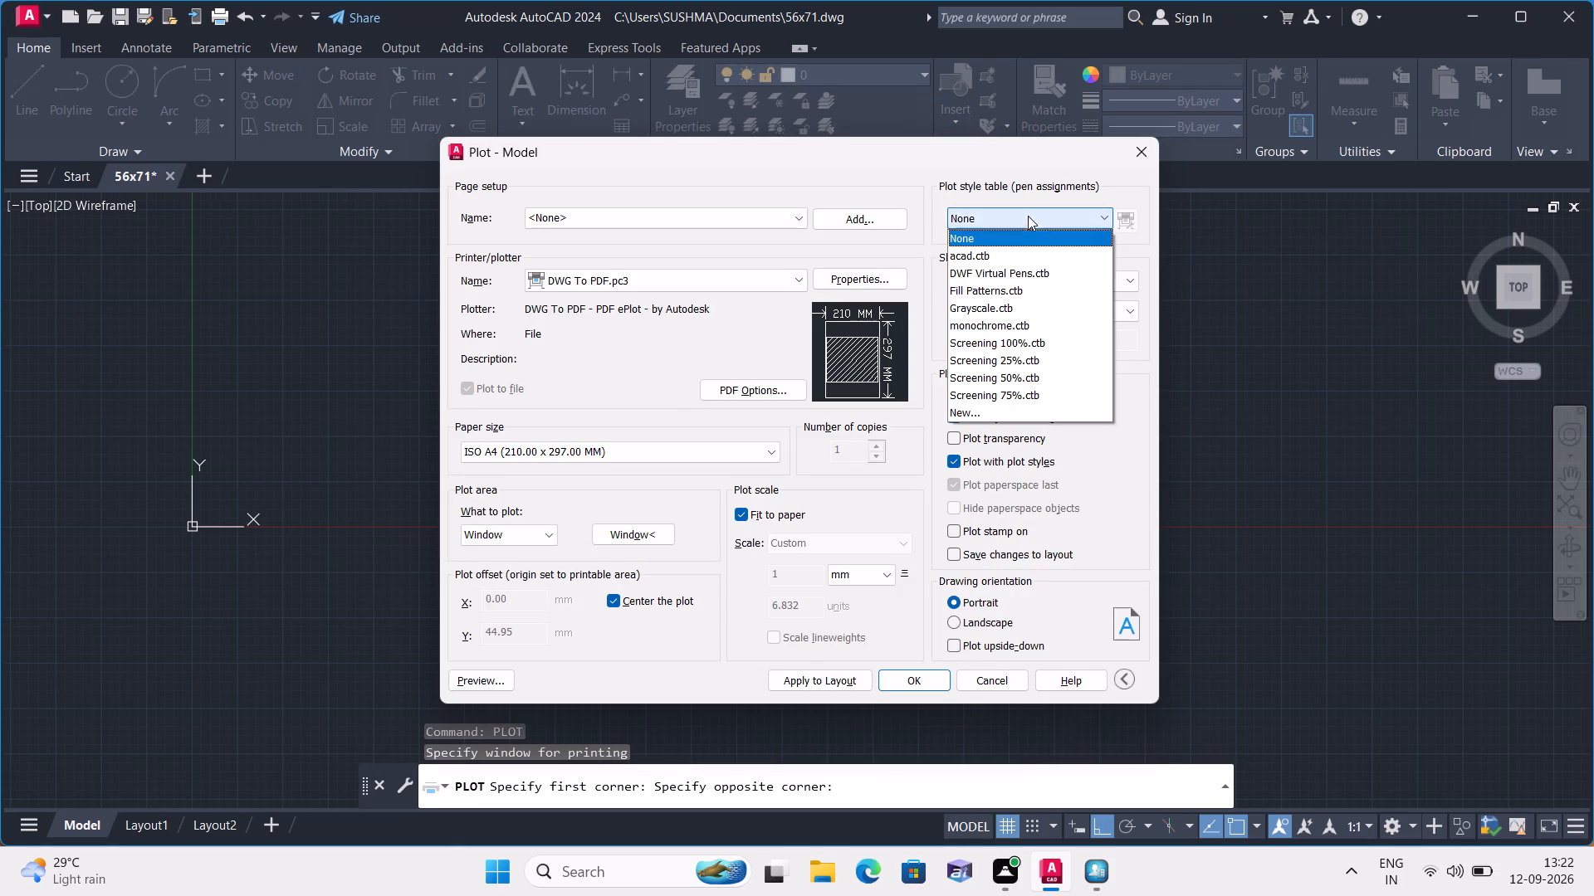
{"action": "left_click", "coordinate": [1022, 256]}
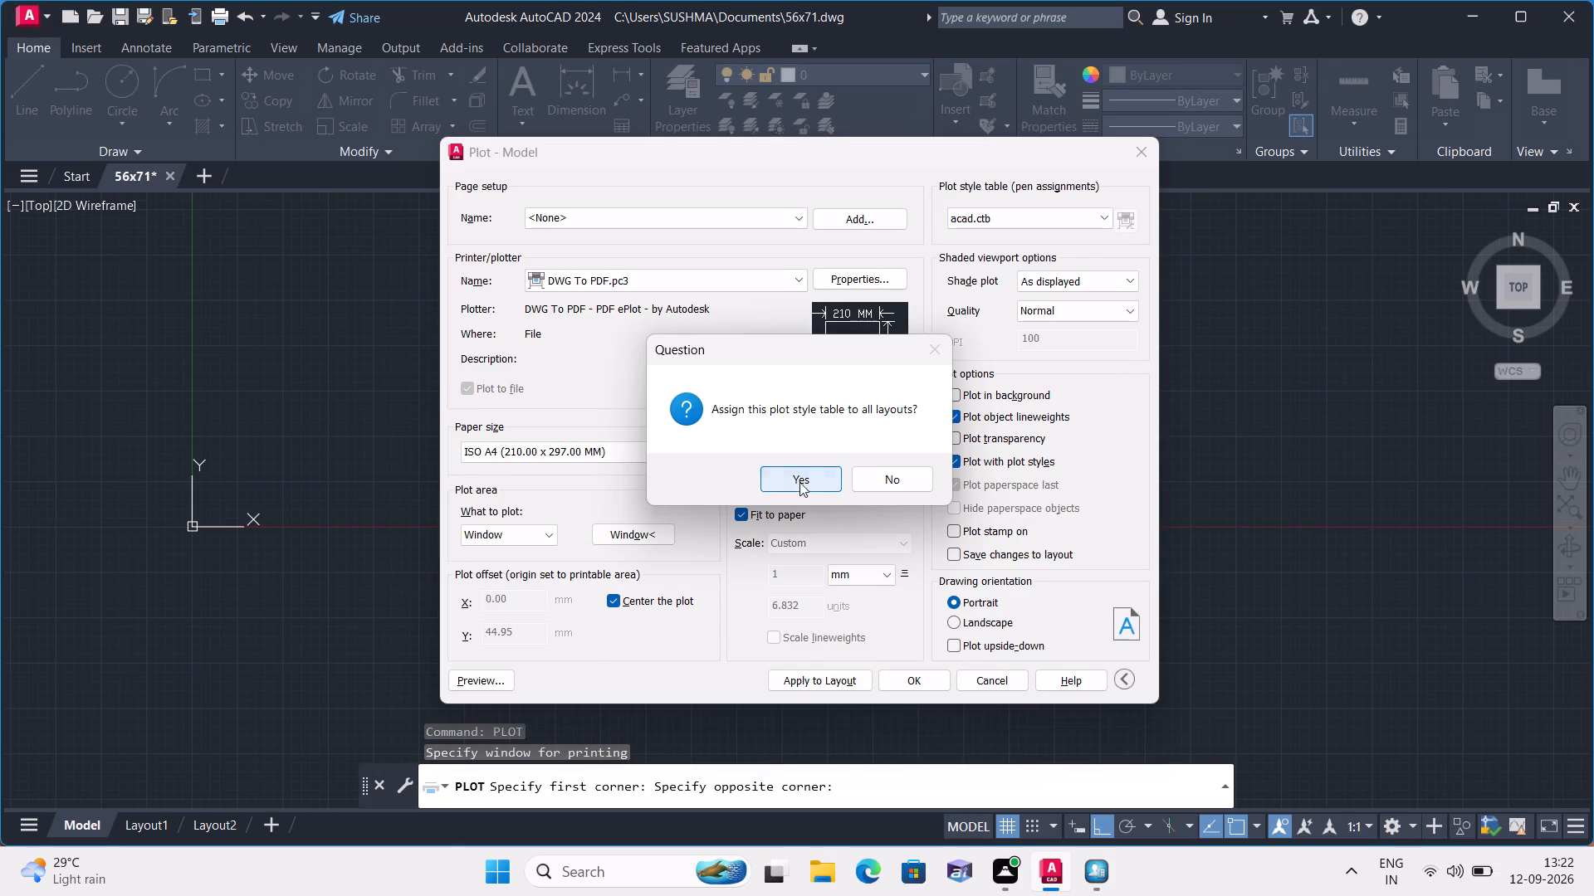
{"action": "left_click", "coordinate": [799, 481]}
Preview the plot, examine the room labels and plan linework up close, and return to the plot settings.
{"action": "left_click", "coordinate": [472, 678]}
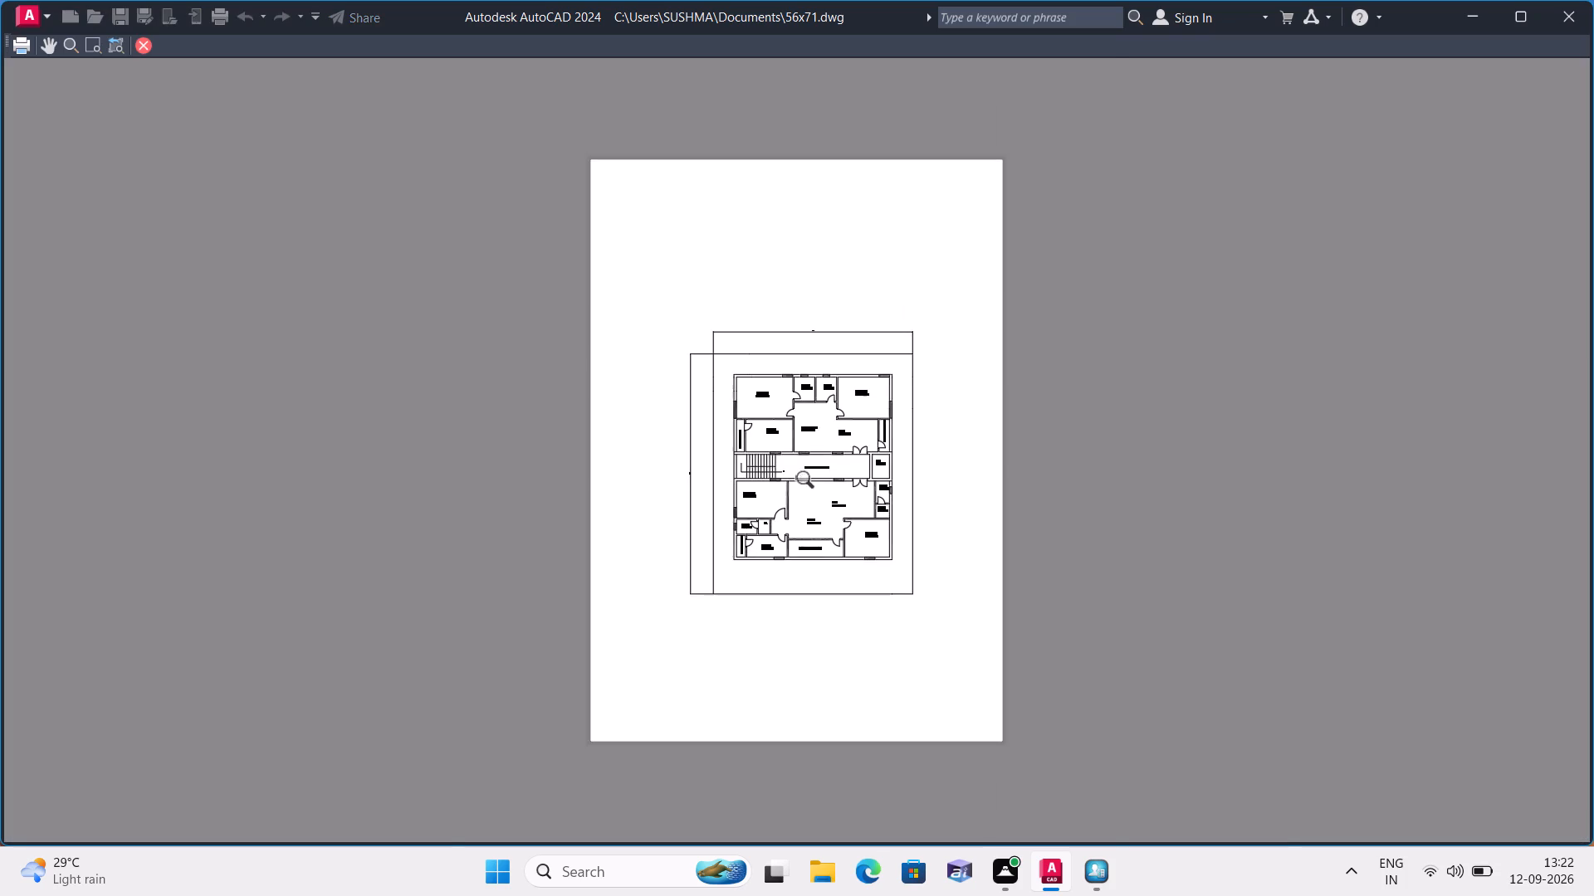
{"action": "scroll", "coordinate": [817, 445], "scroll_direction": "up", "scroll_amount": 6}
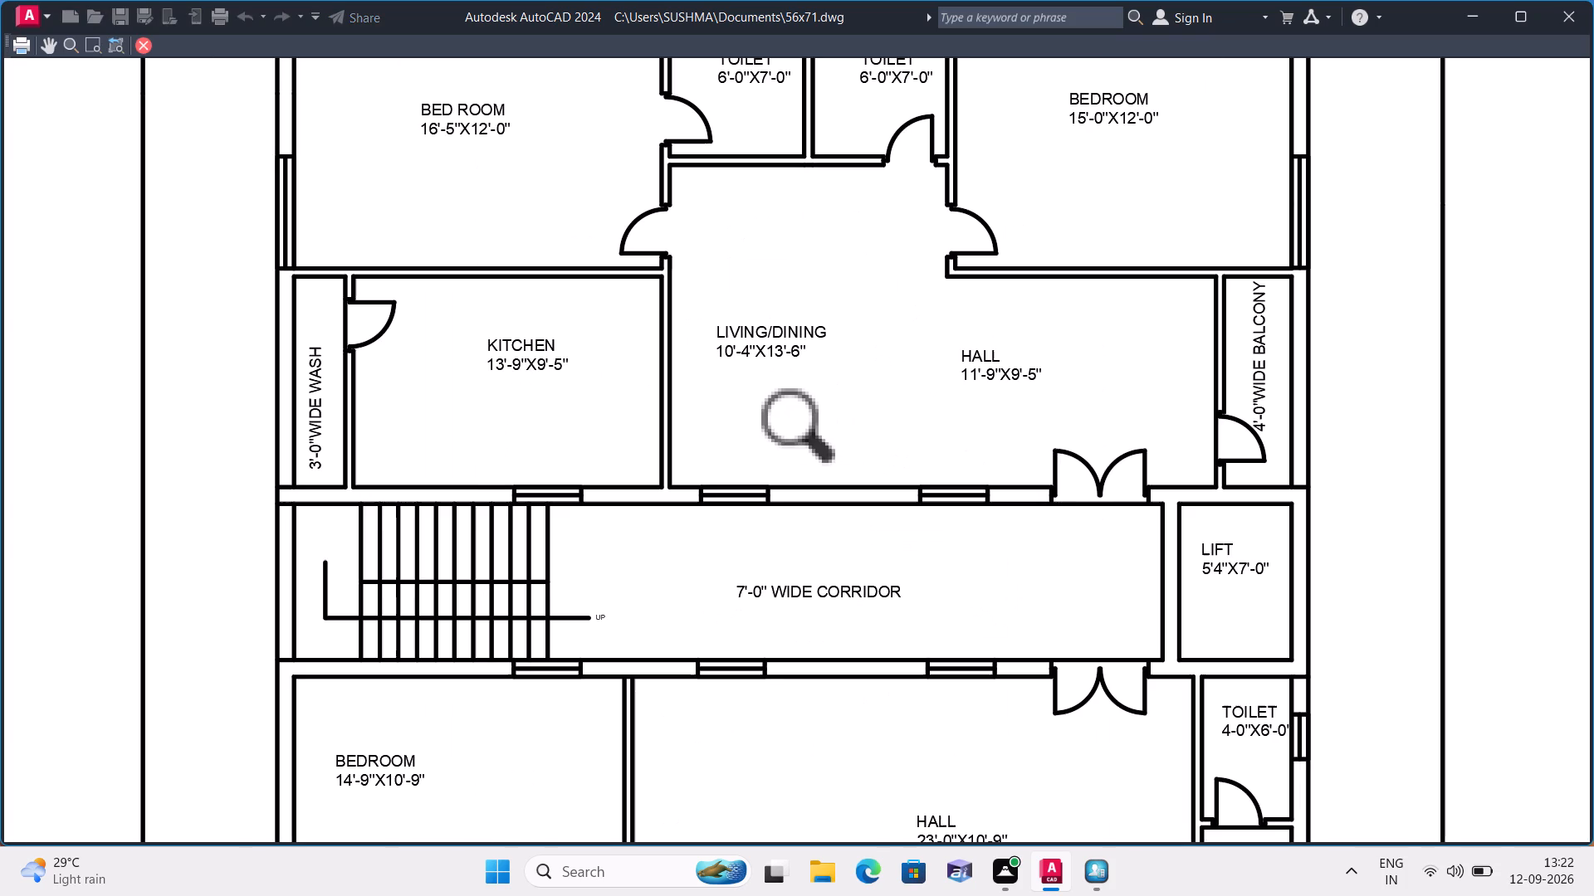
{"action": "scroll", "coordinate": [817, 443], "scroll_direction": "down", "scroll_amount": 1}
{"action": "scroll", "coordinate": [817, 443], "scroll_direction": "up", "scroll_amount": 1}
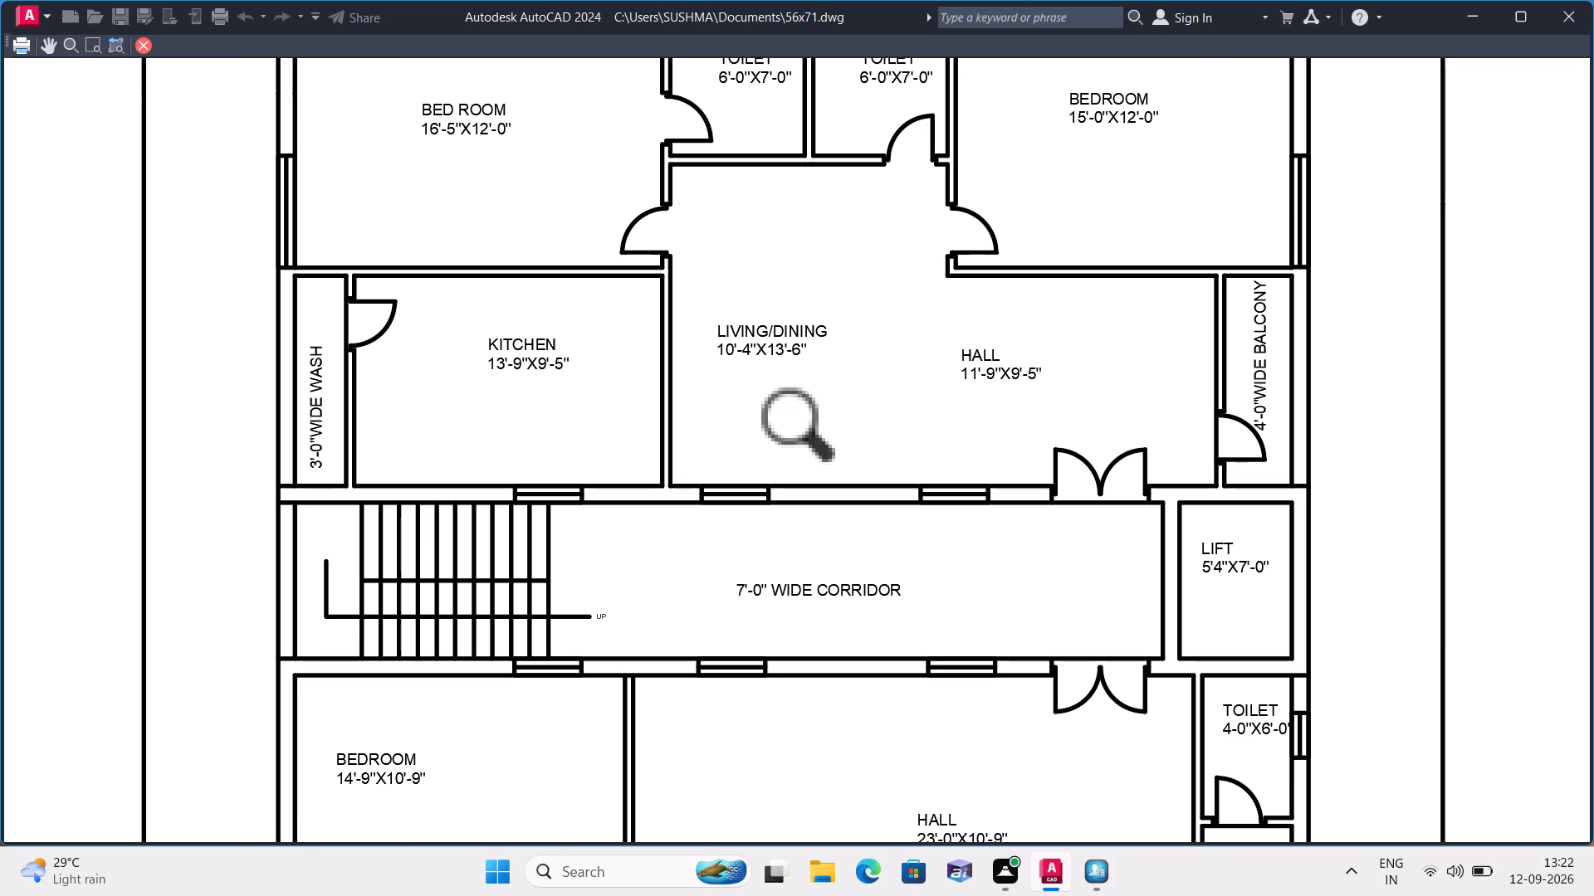
{"action": "scroll", "coordinate": [817, 443], "scroll_direction": "down", "scroll_amount": 2}
{"action": "right_click", "coordinate": [1214, 430]}
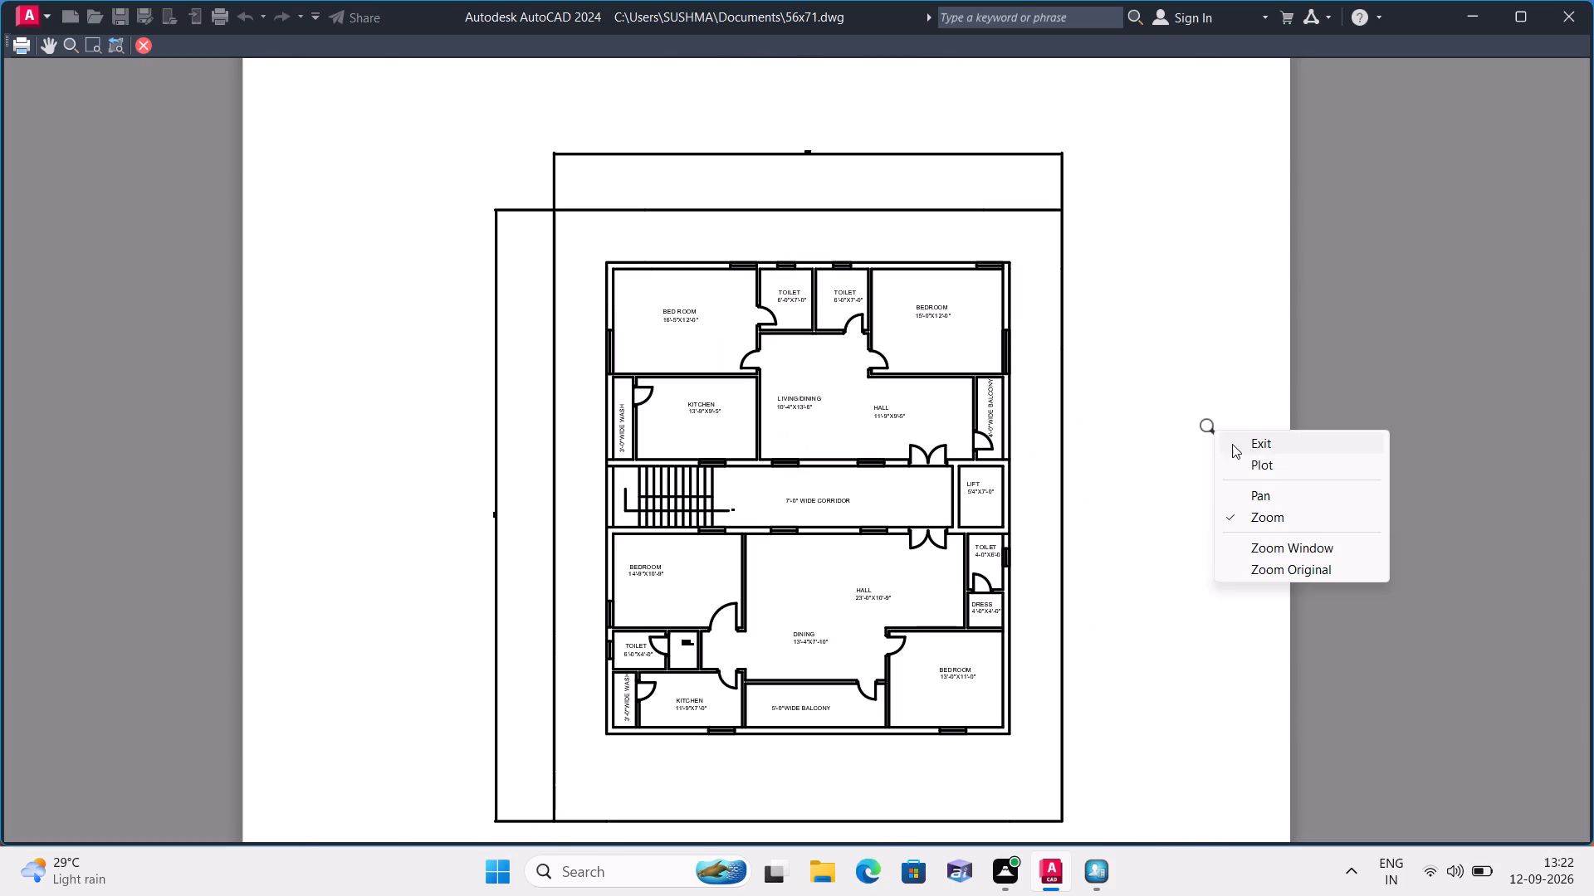
{"action": "left_click", "coordinate": [1259, 445]}
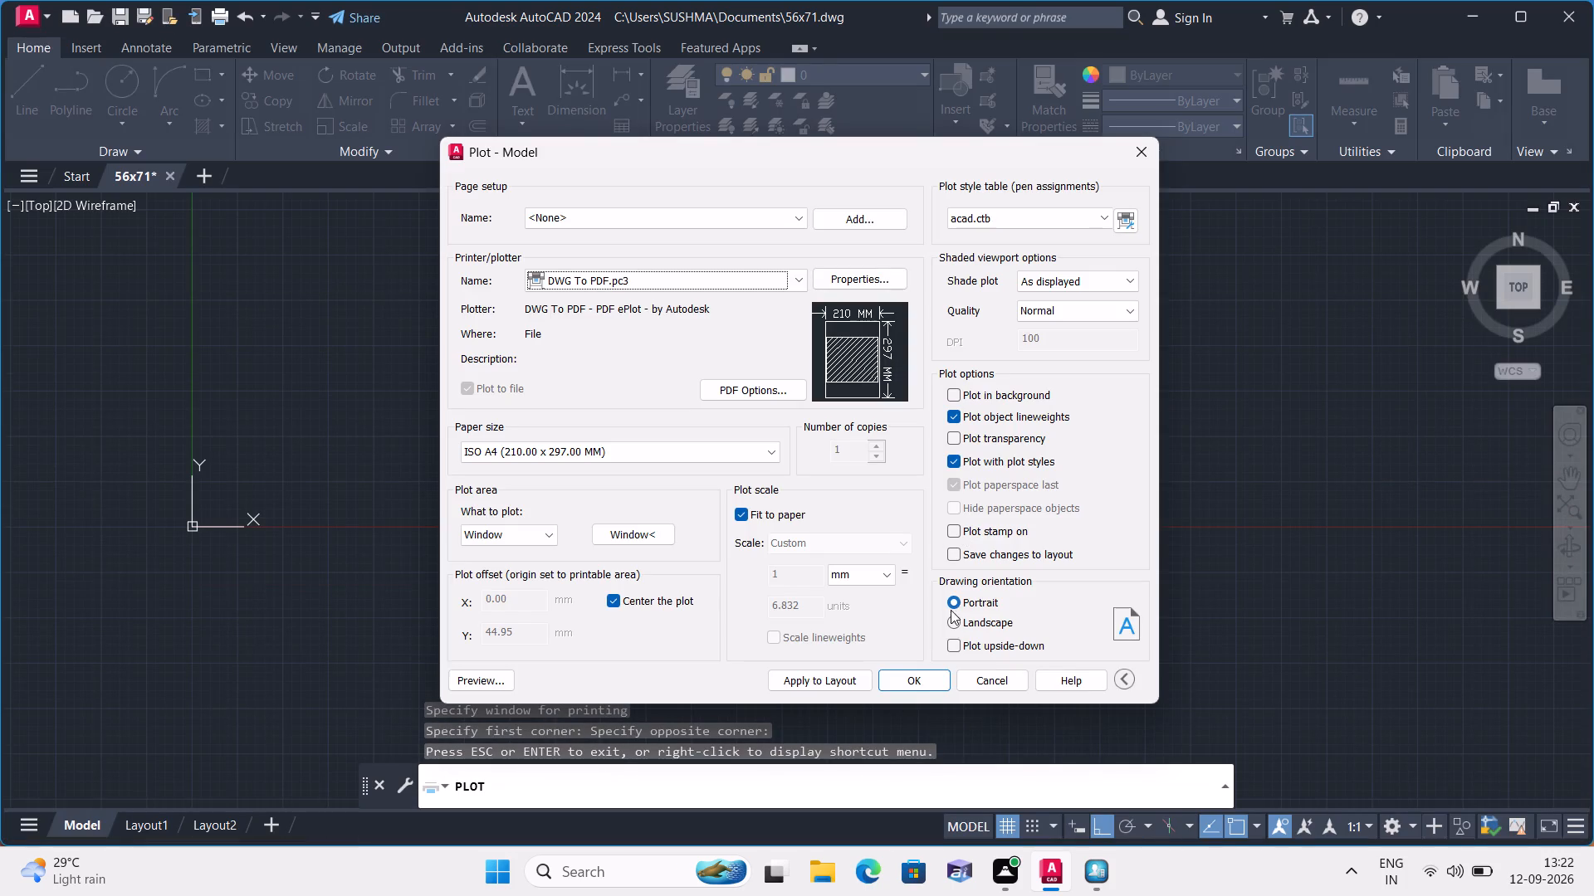
Apply the plot settings to the layout and plot the drawing to a PDF named 56x71 in the Documents folder.
{"action": "left_click", "coordinate": [836, 683]}
{"action": "left_click", "coordinate": [937, 680]}
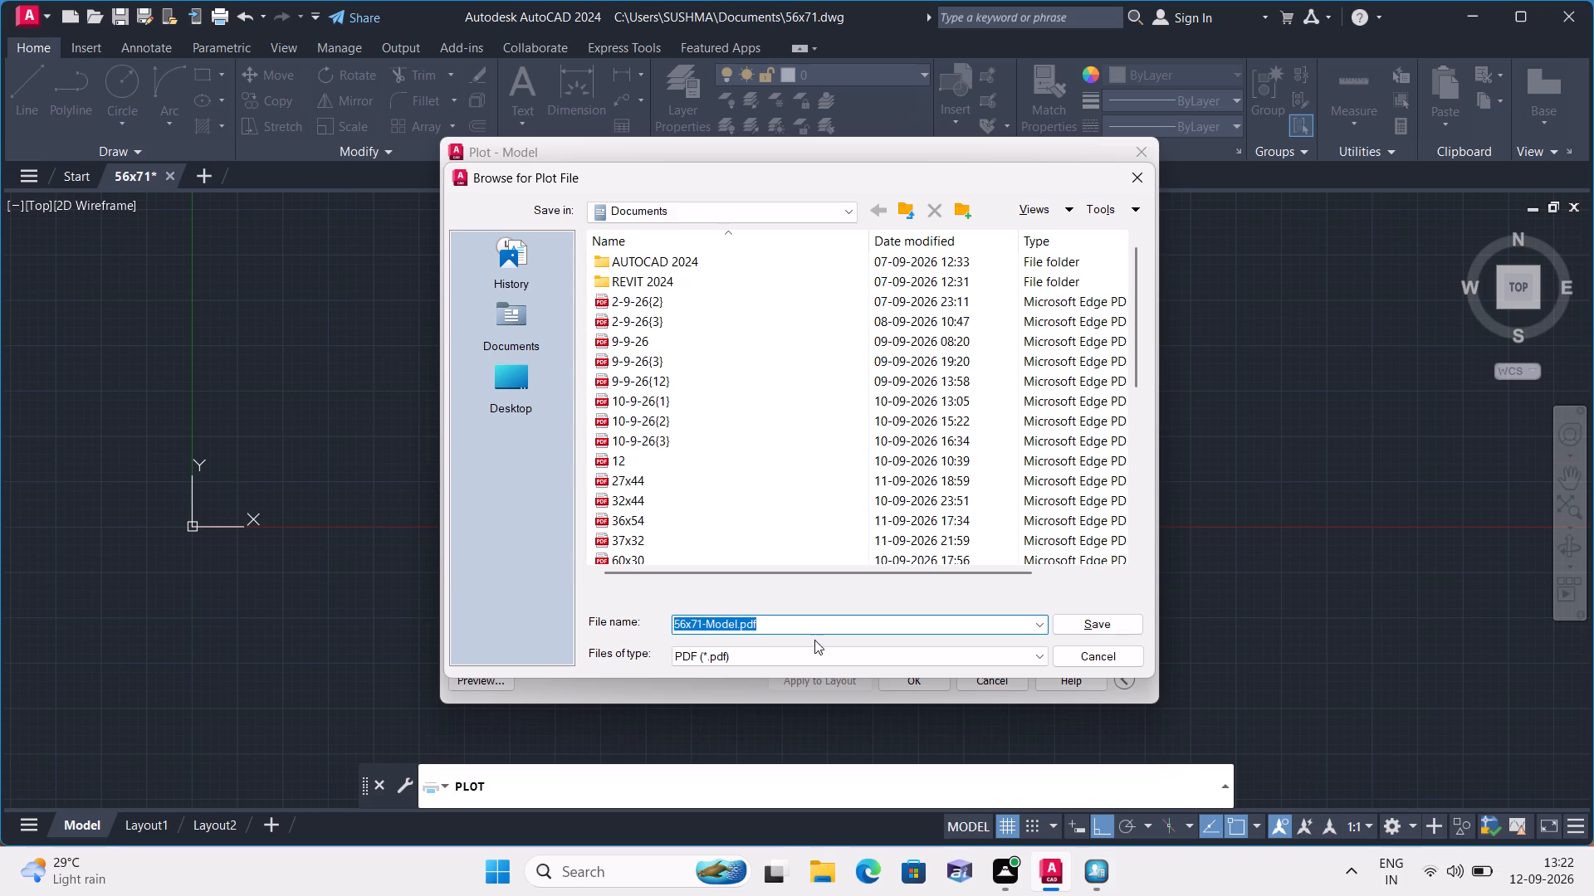
{"action": "left_click", "coordinate": [794, 617]}
{"action": "key", "text": "BackSpace"}
{"action": "key", "text": "BackSpace"}
{"action": "key", "text": "BackSpace"}
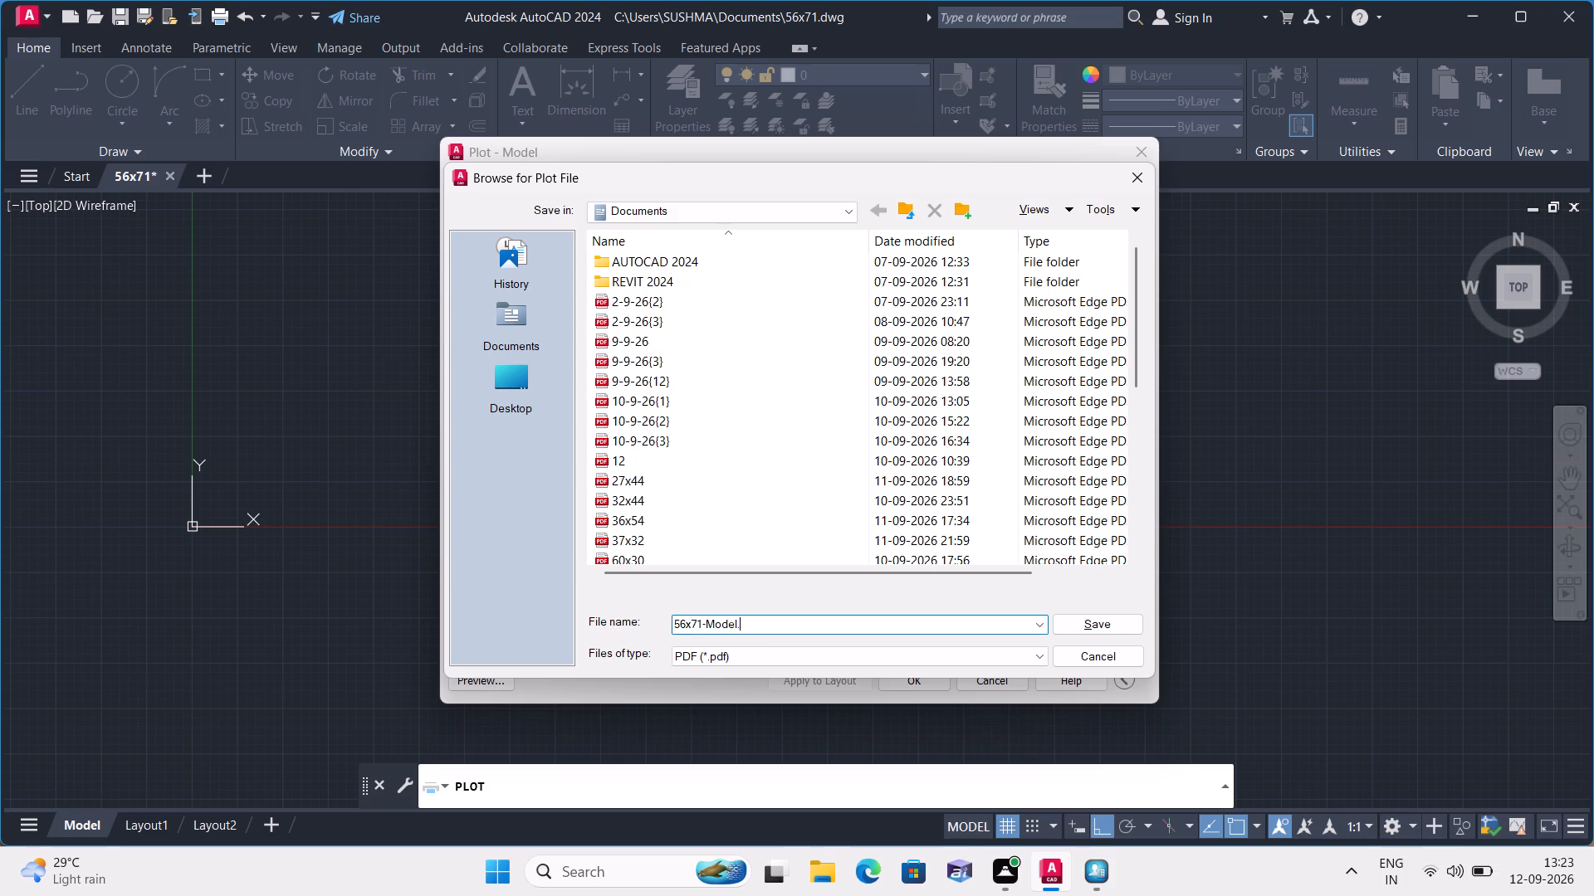
{"action": "key", "text": "BackSpace"}
{"action": "key", "text": "BackSpace"}
{"action": "key", "text": "BackSpace"}
{"action": "key", "text": "BackSpace"}
{"action": "key", "text": "BackSpace"}
{"action": "key", "text": "BackSpace"}
{"action": "key", "text": "BackSpace"}
{"action": "left_click", "coordinate": [1078, 626]}
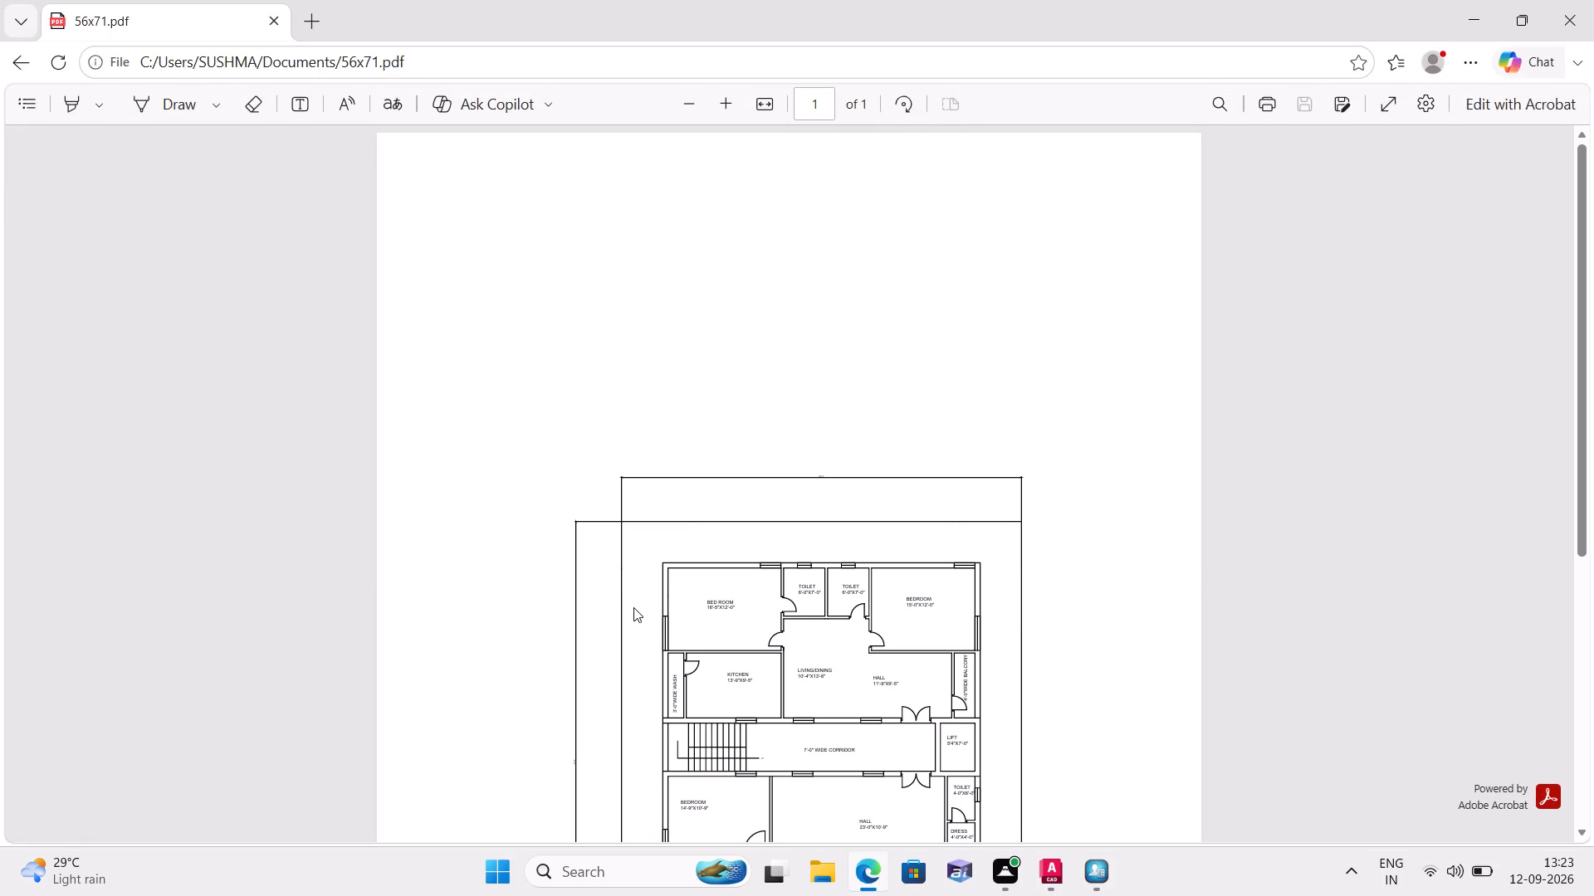
Check the rest of the floor plan in the plotted 56x71 PDF in Microsoft Edge.
{"action": "scroll", "coordinate": [692, 587], "scroll_direction": "down", "scroll_amount": 5}
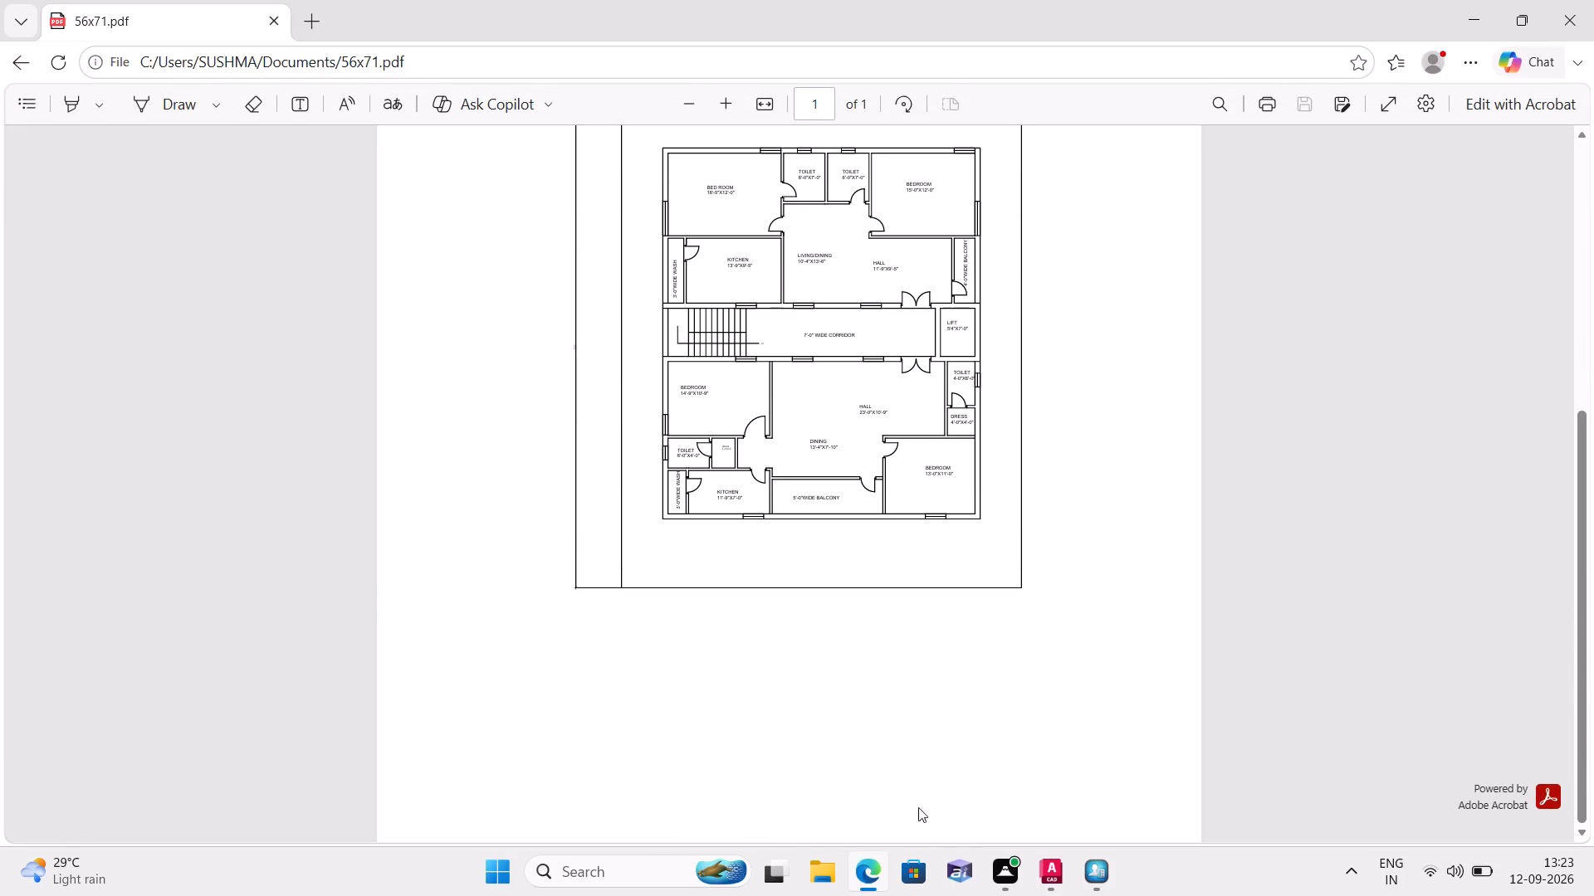